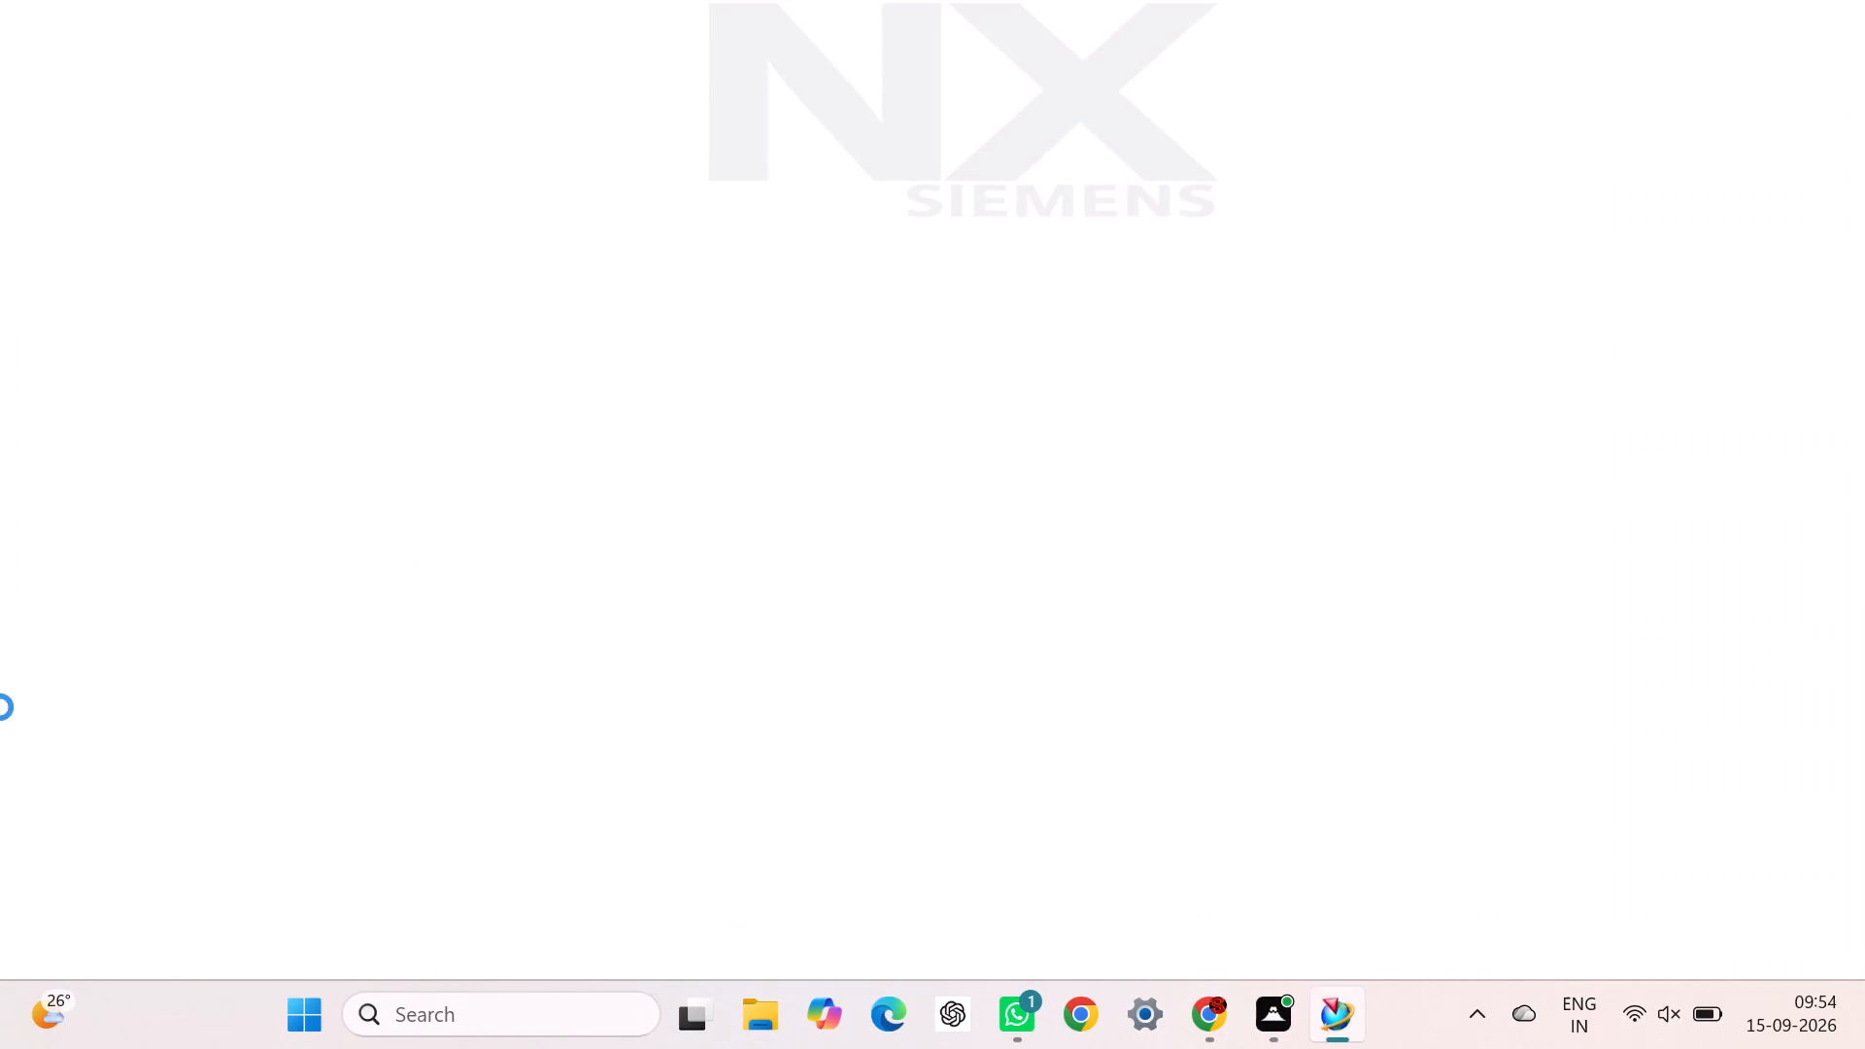
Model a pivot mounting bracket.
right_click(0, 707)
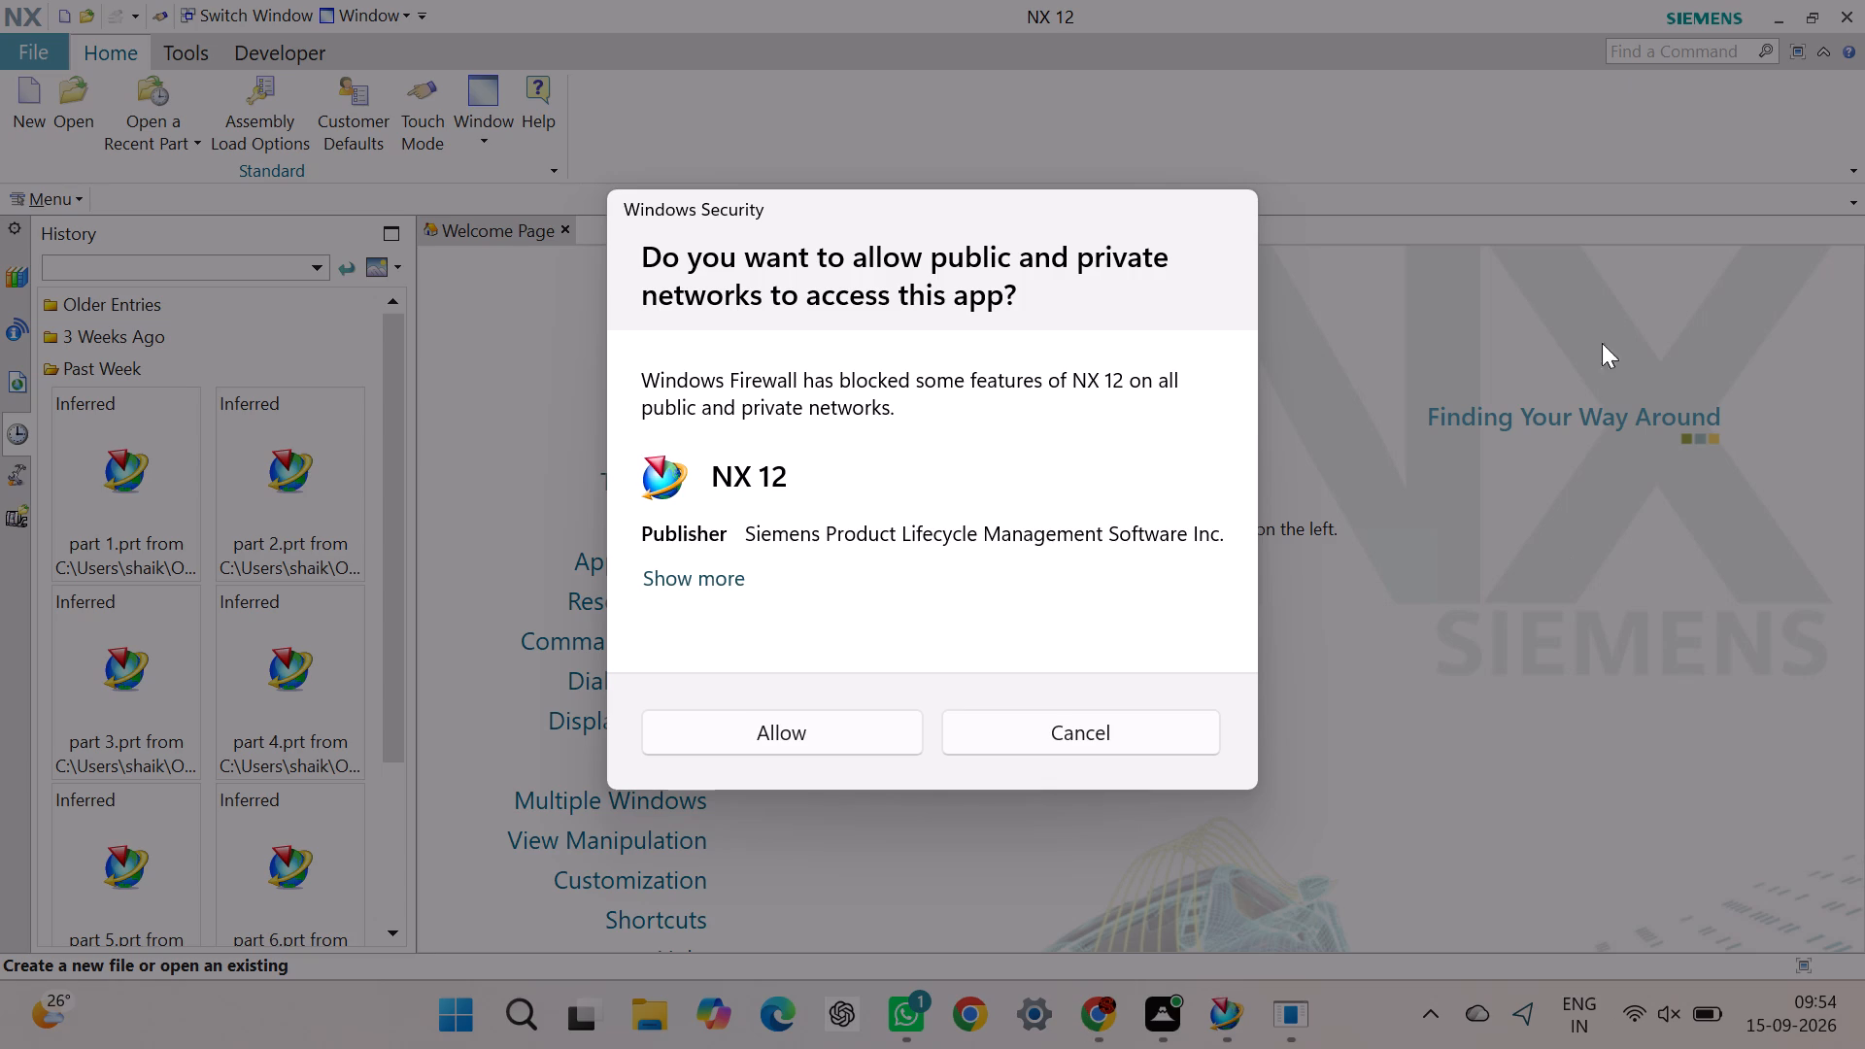
Dismiss the Windows Security firewall prompt without allowing NX 12 access to public and private networks.
left_click(1096, 731)
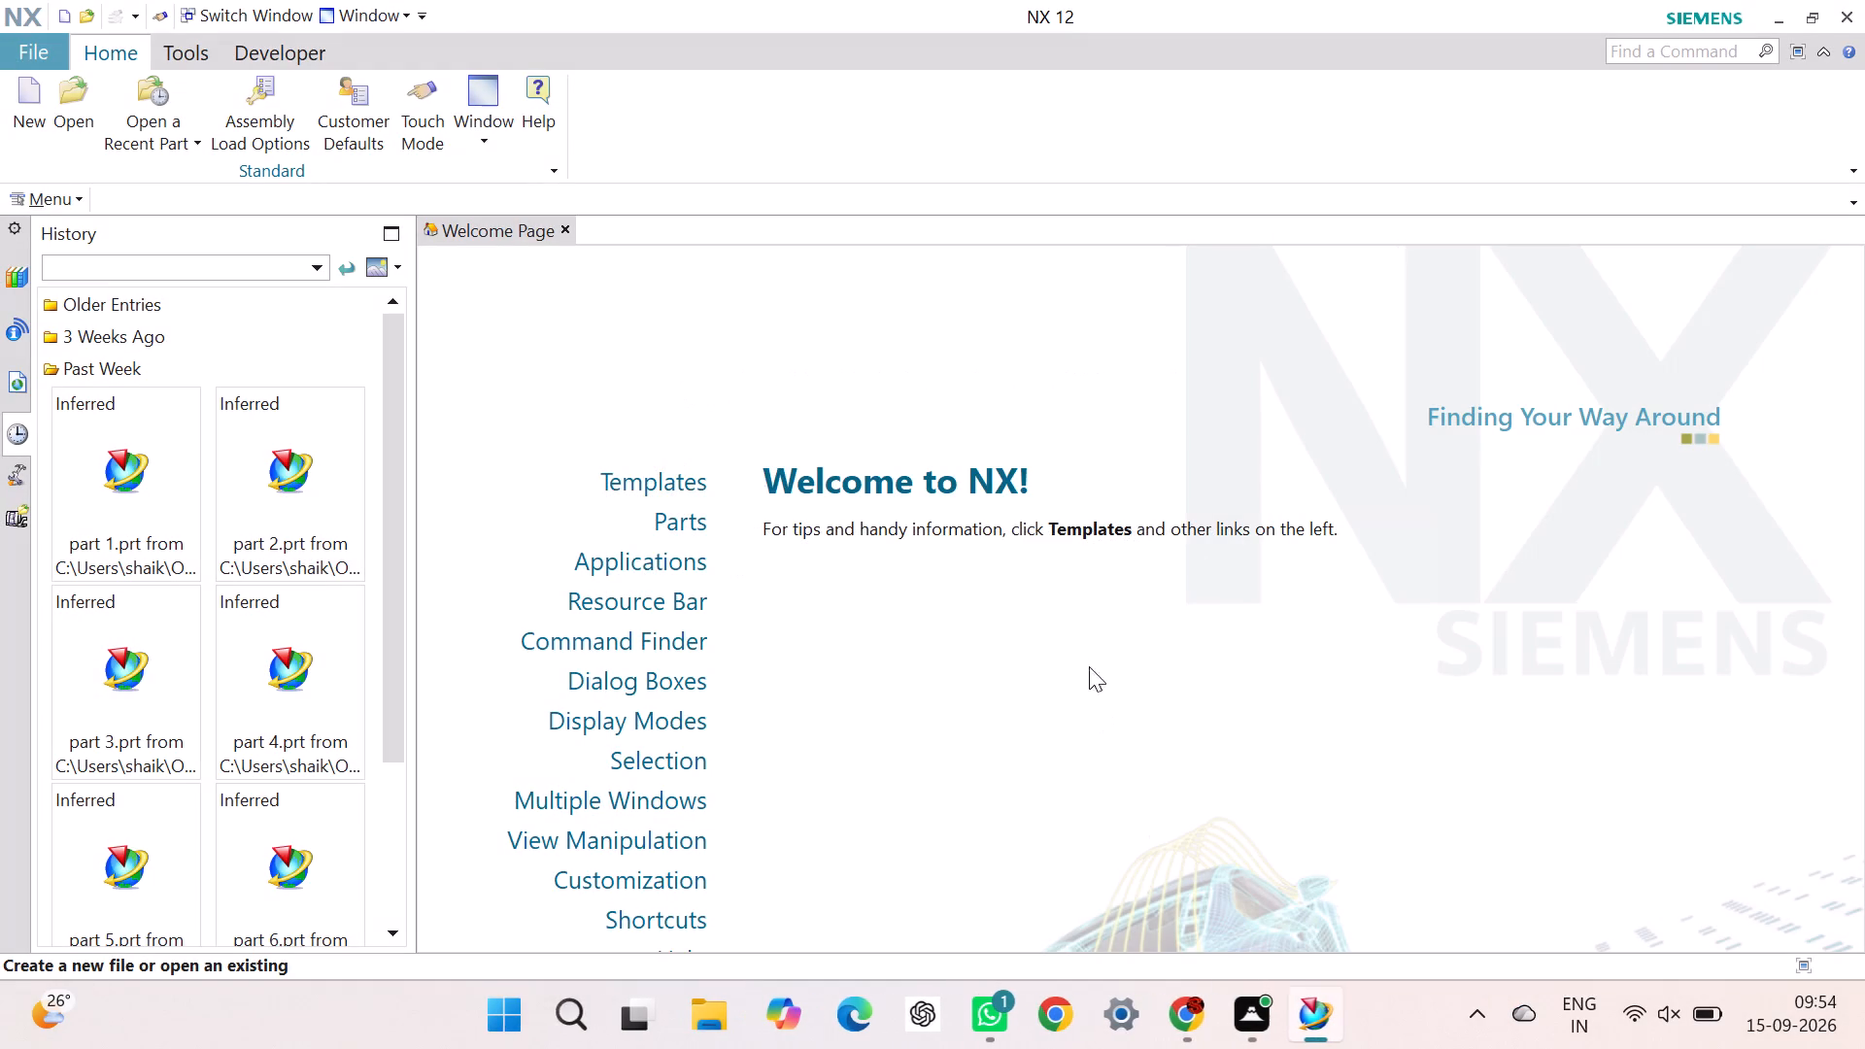
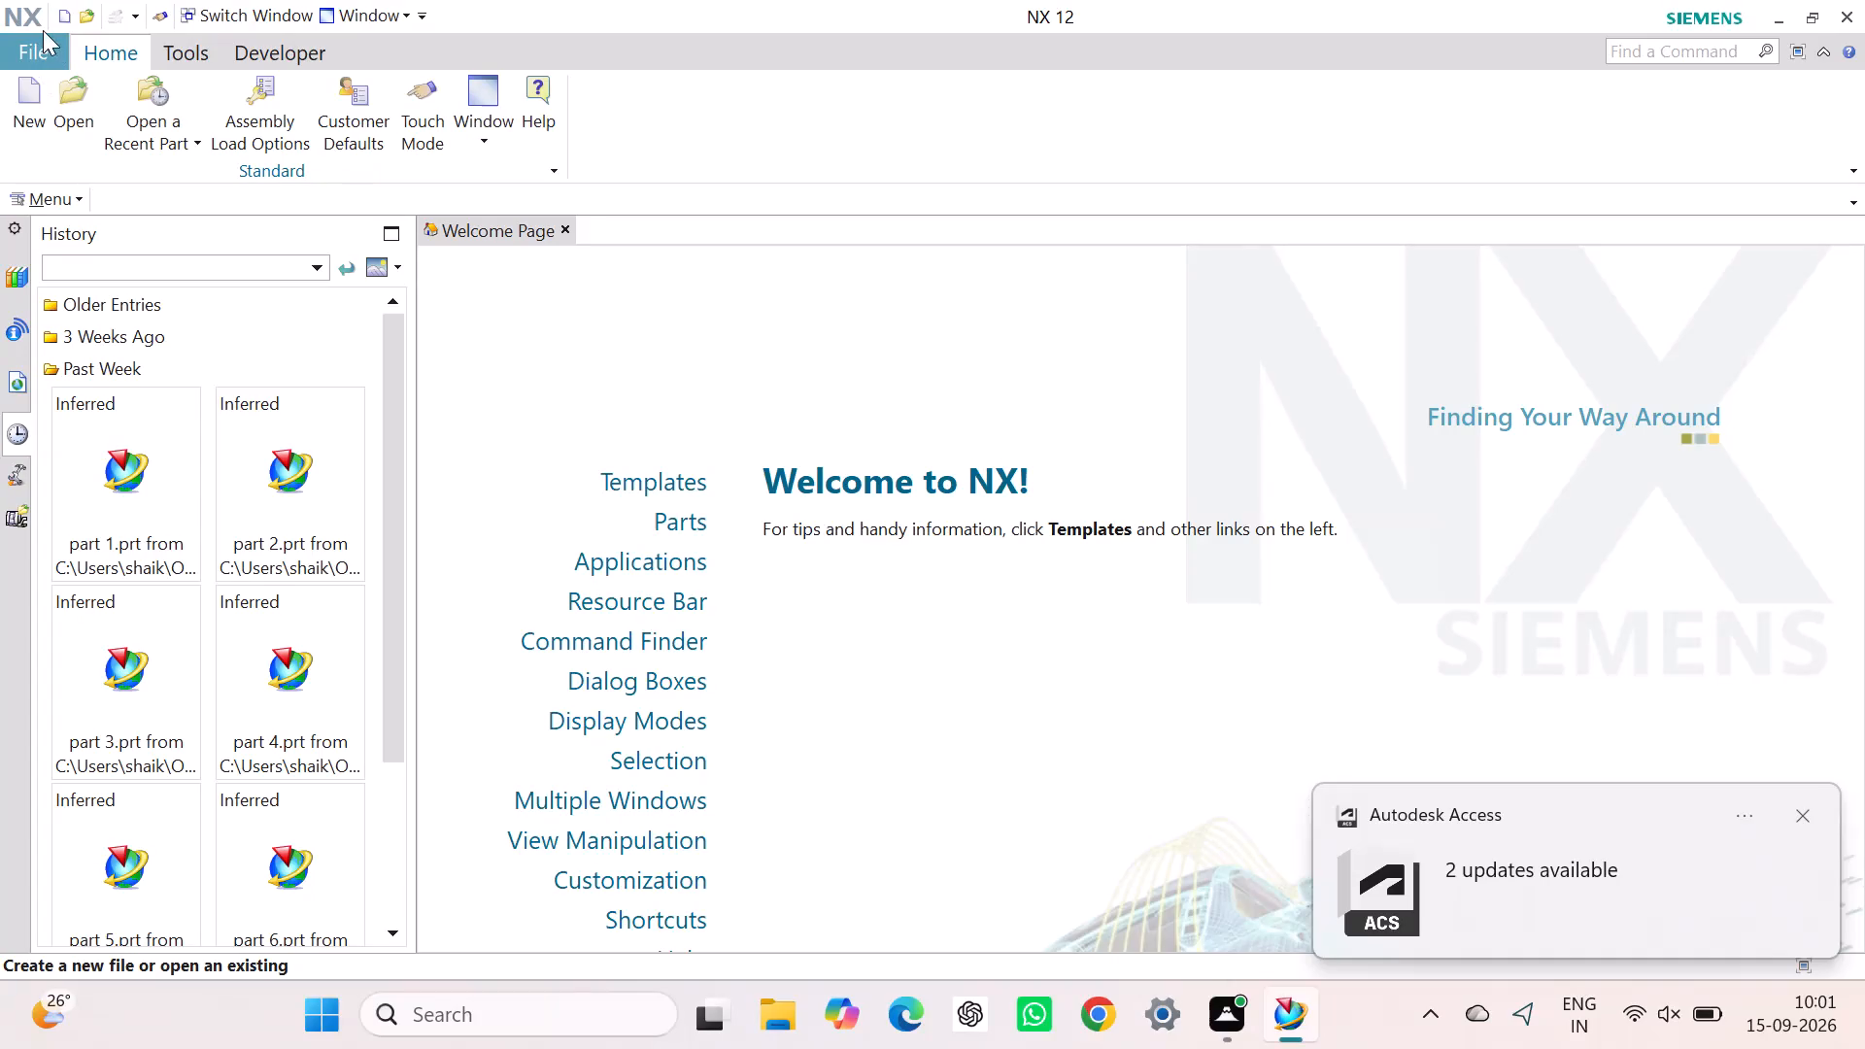
Start creating a new file so that a template can be chosen for it.
left_click(35, 56)
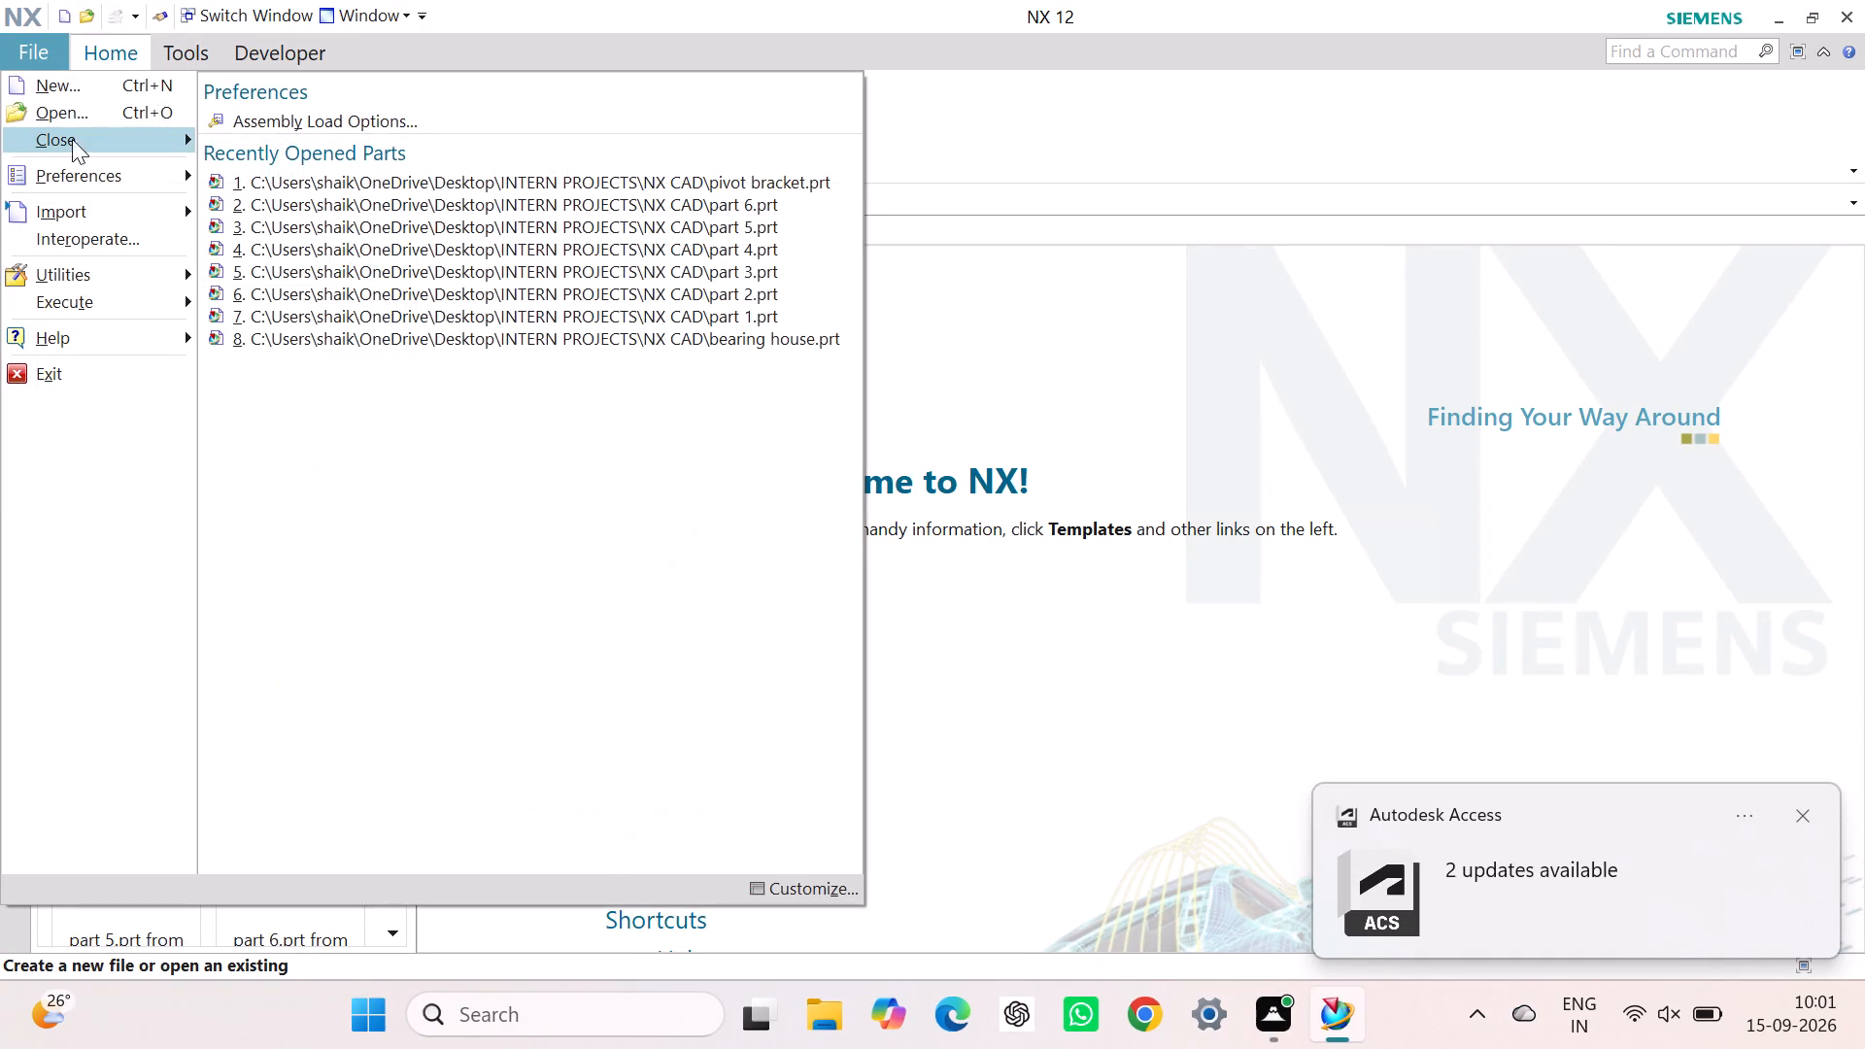
left_click(114, 88)
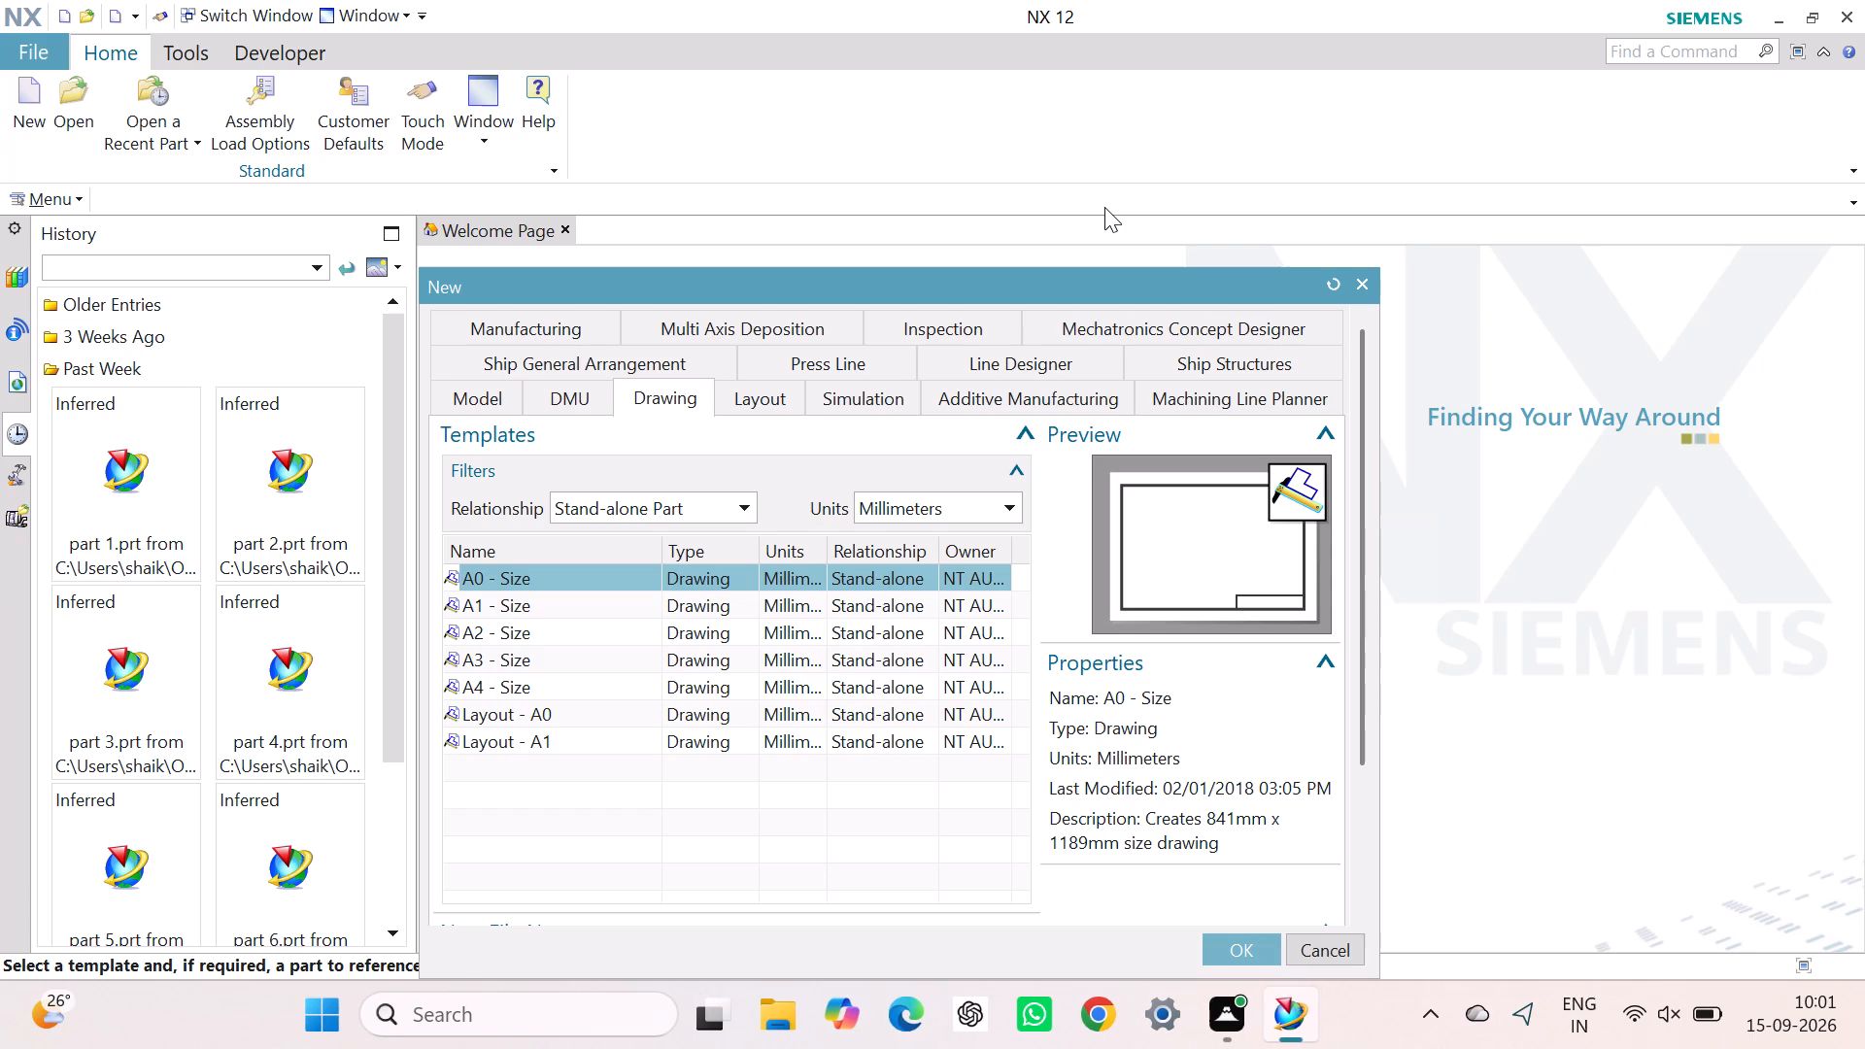
scroll(1105, 206, "up", 3)
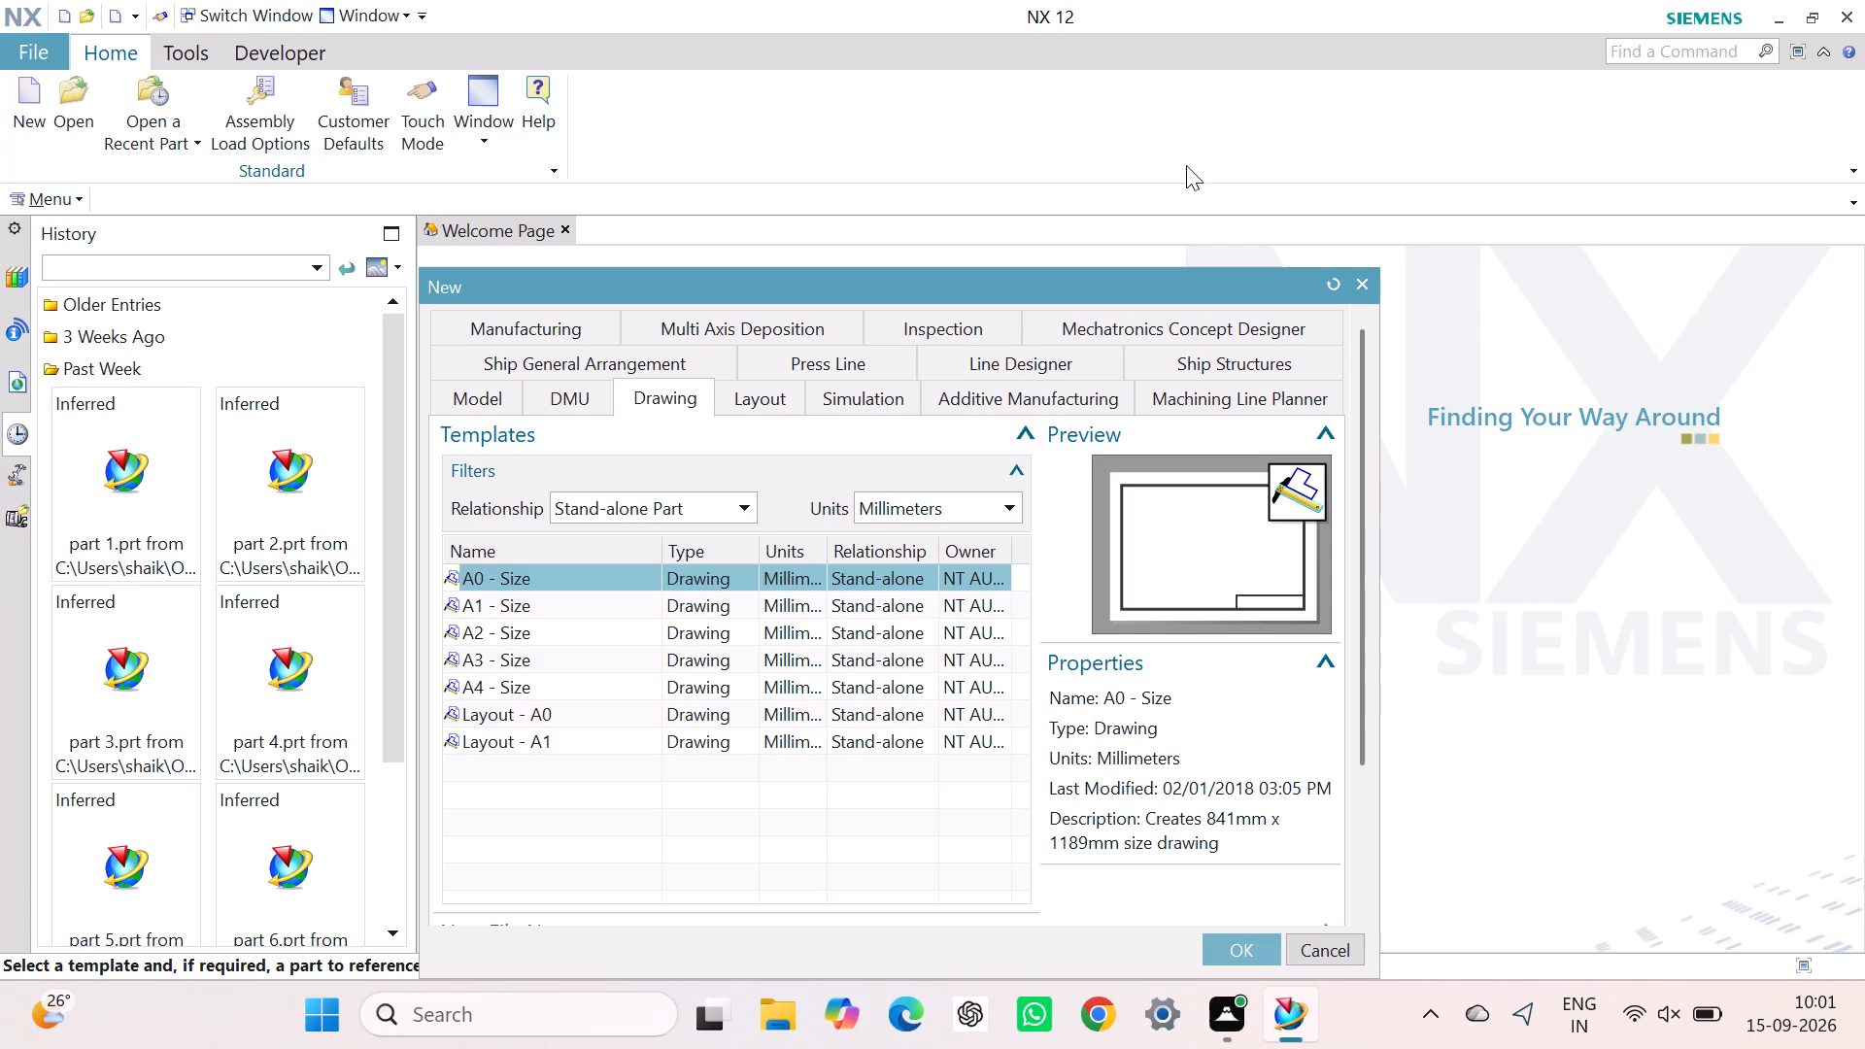
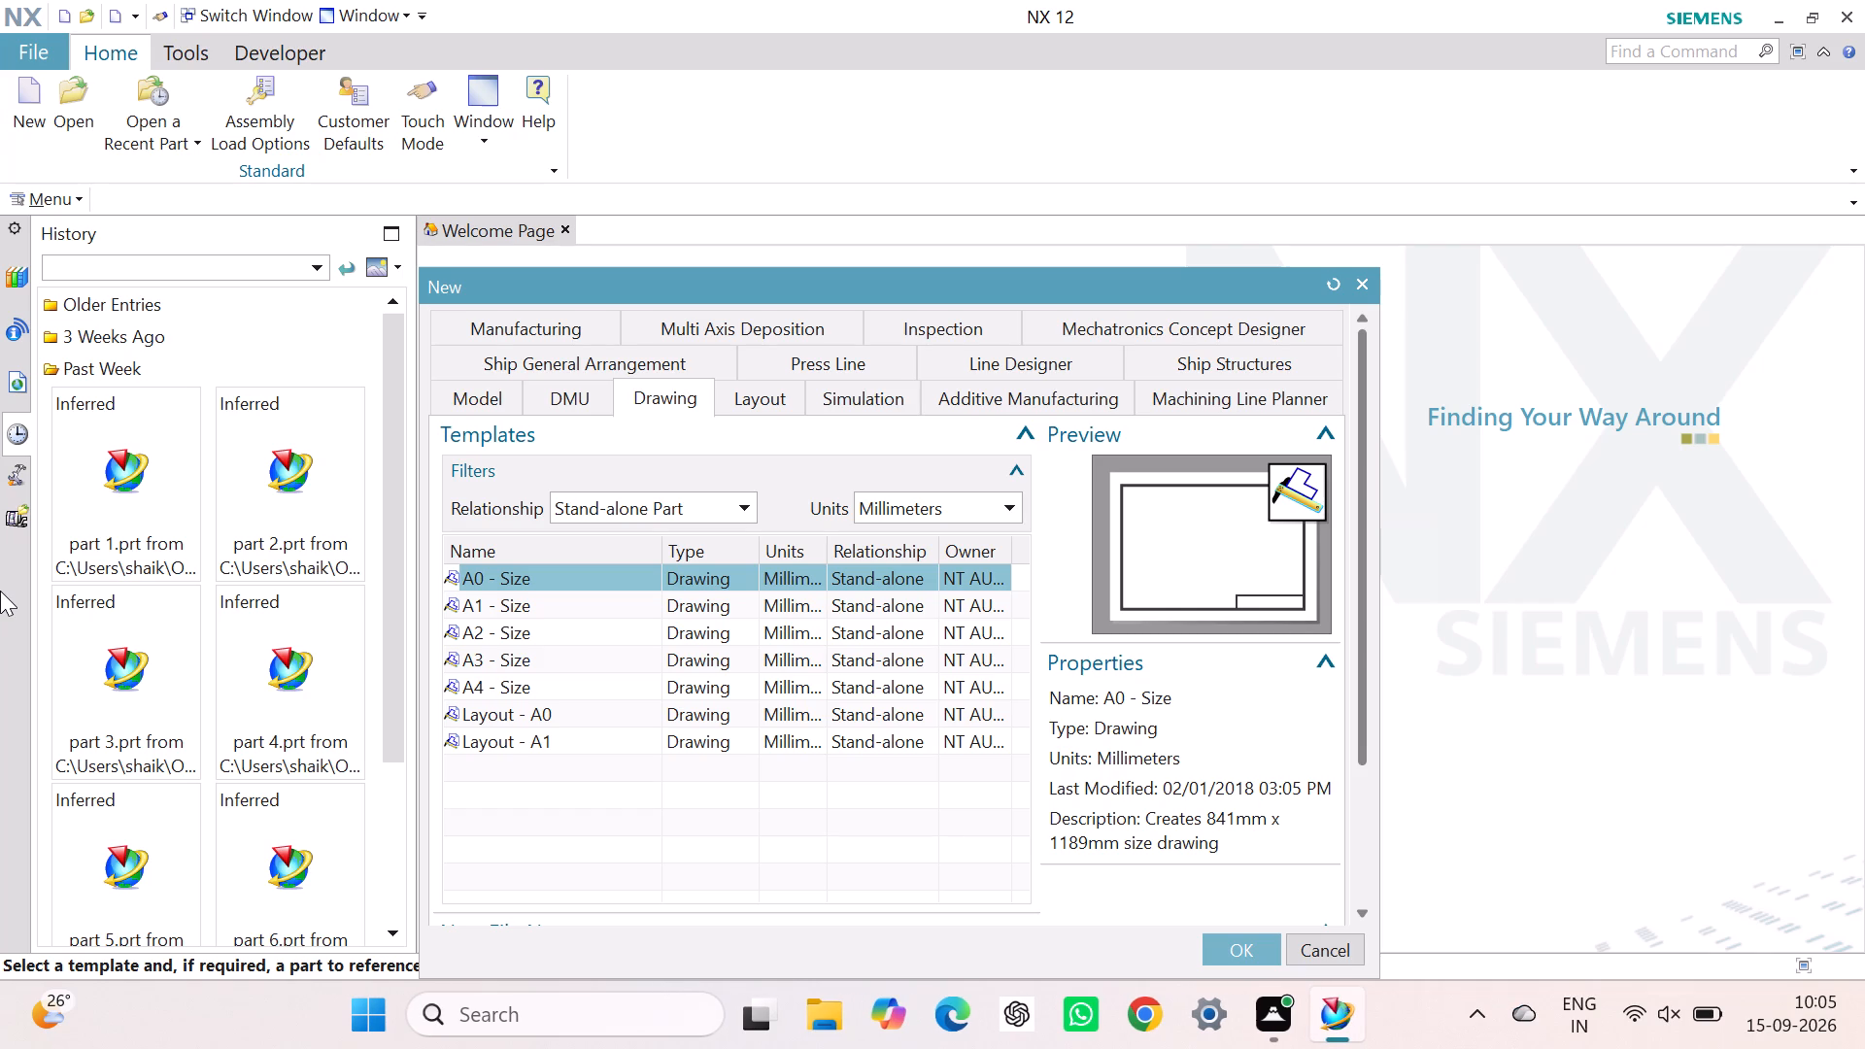
Create a new part from the Model template with units in millimetres.
right_click_drag(3, 593, 12, 587)
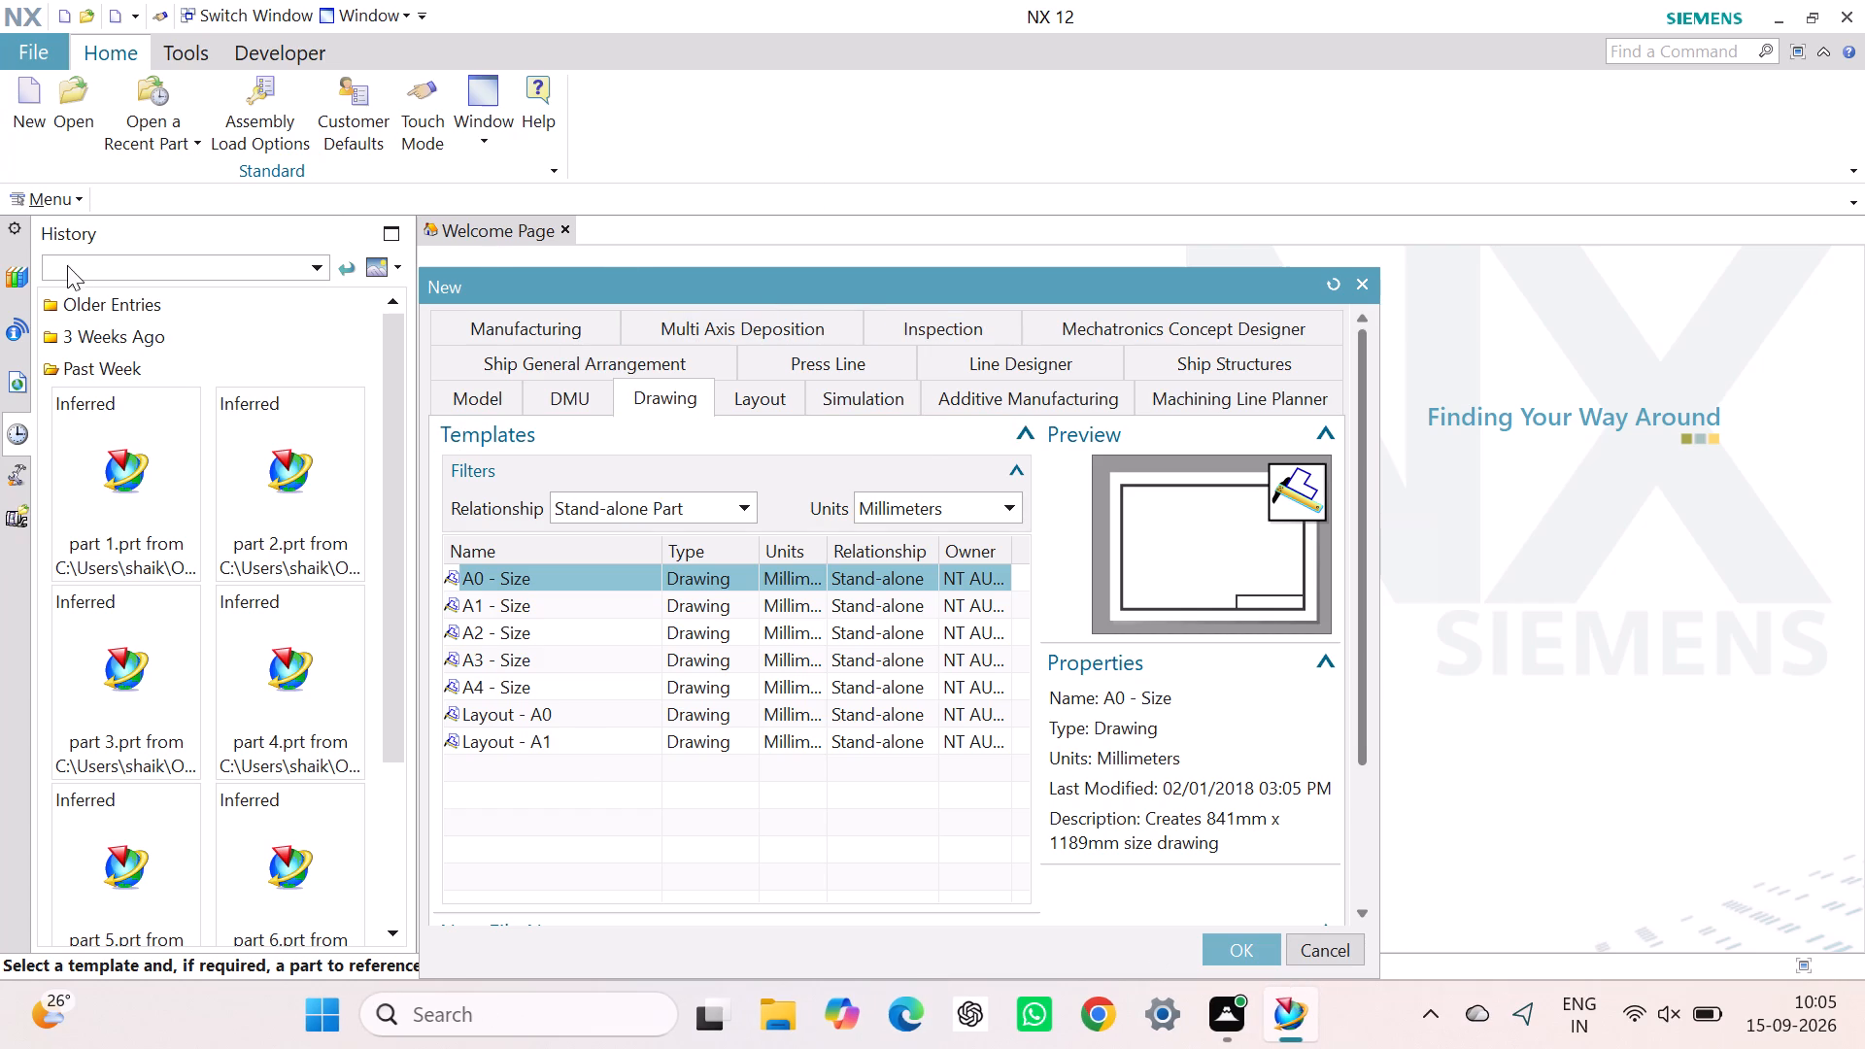
left_click(455, 395)
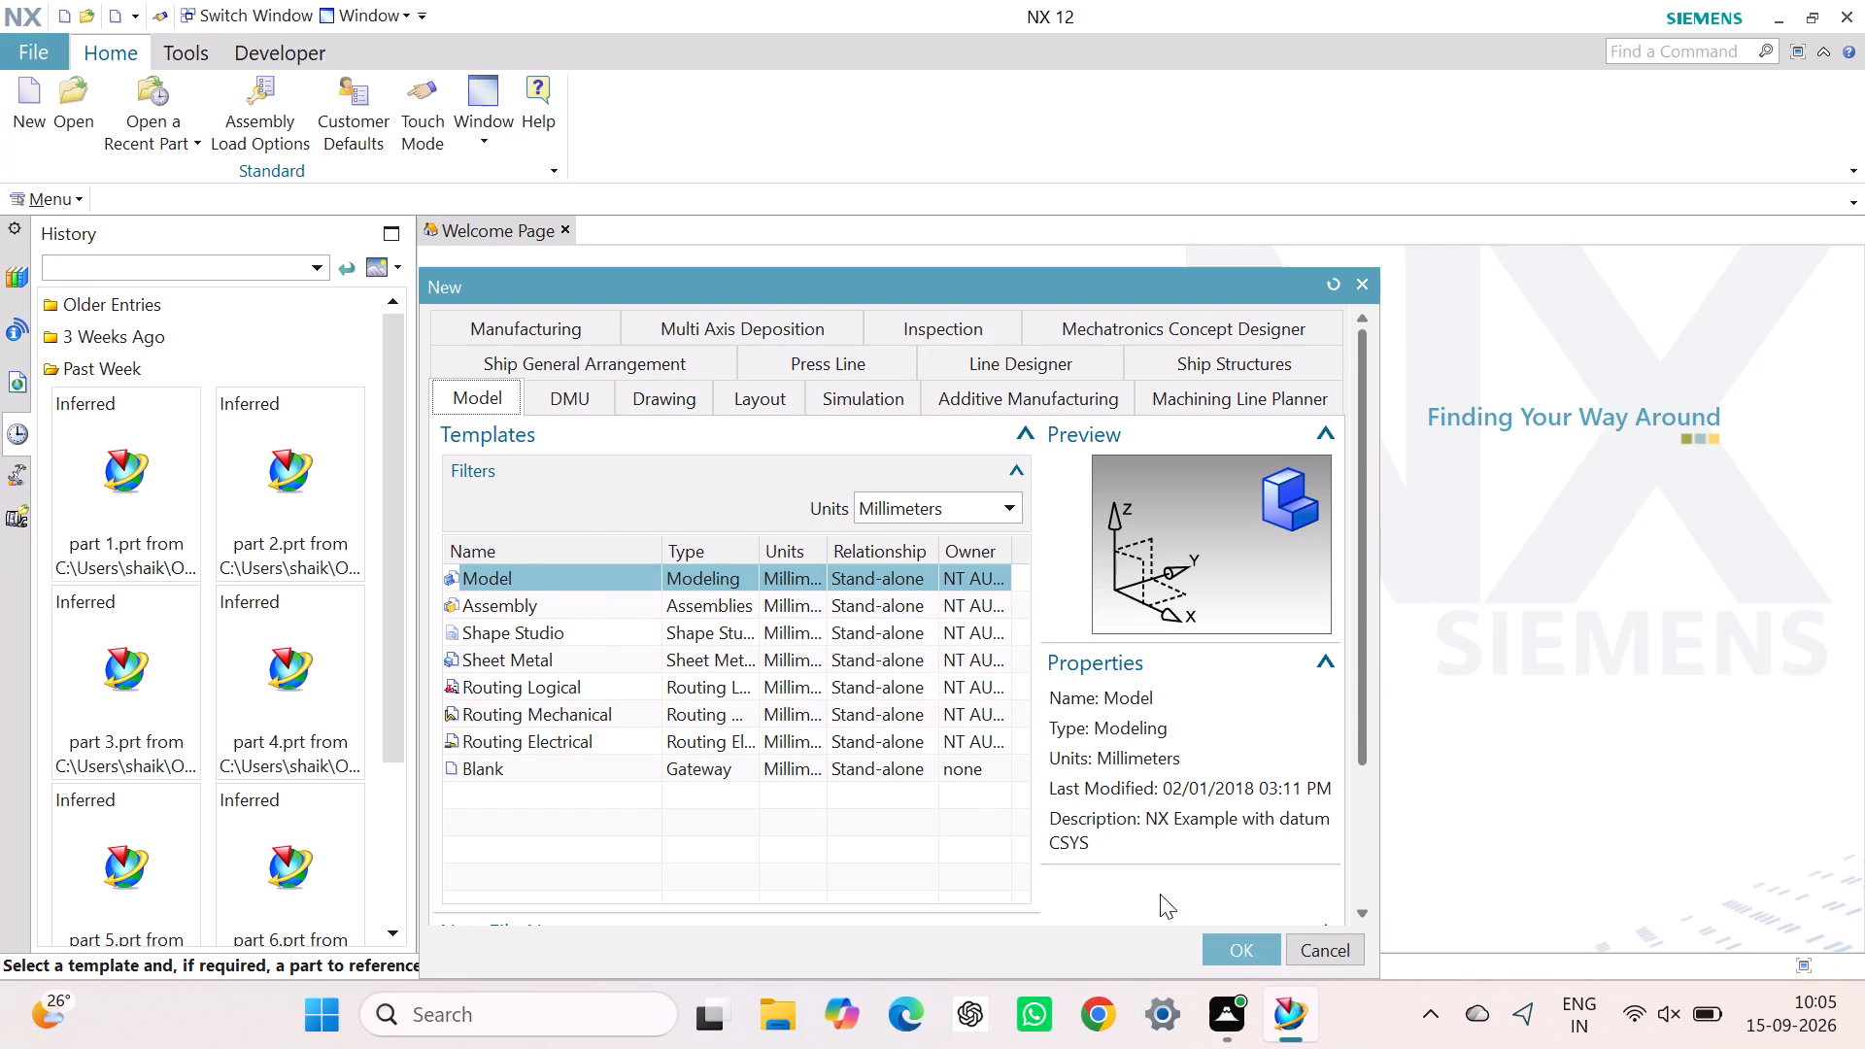
left_click(1235, 959)
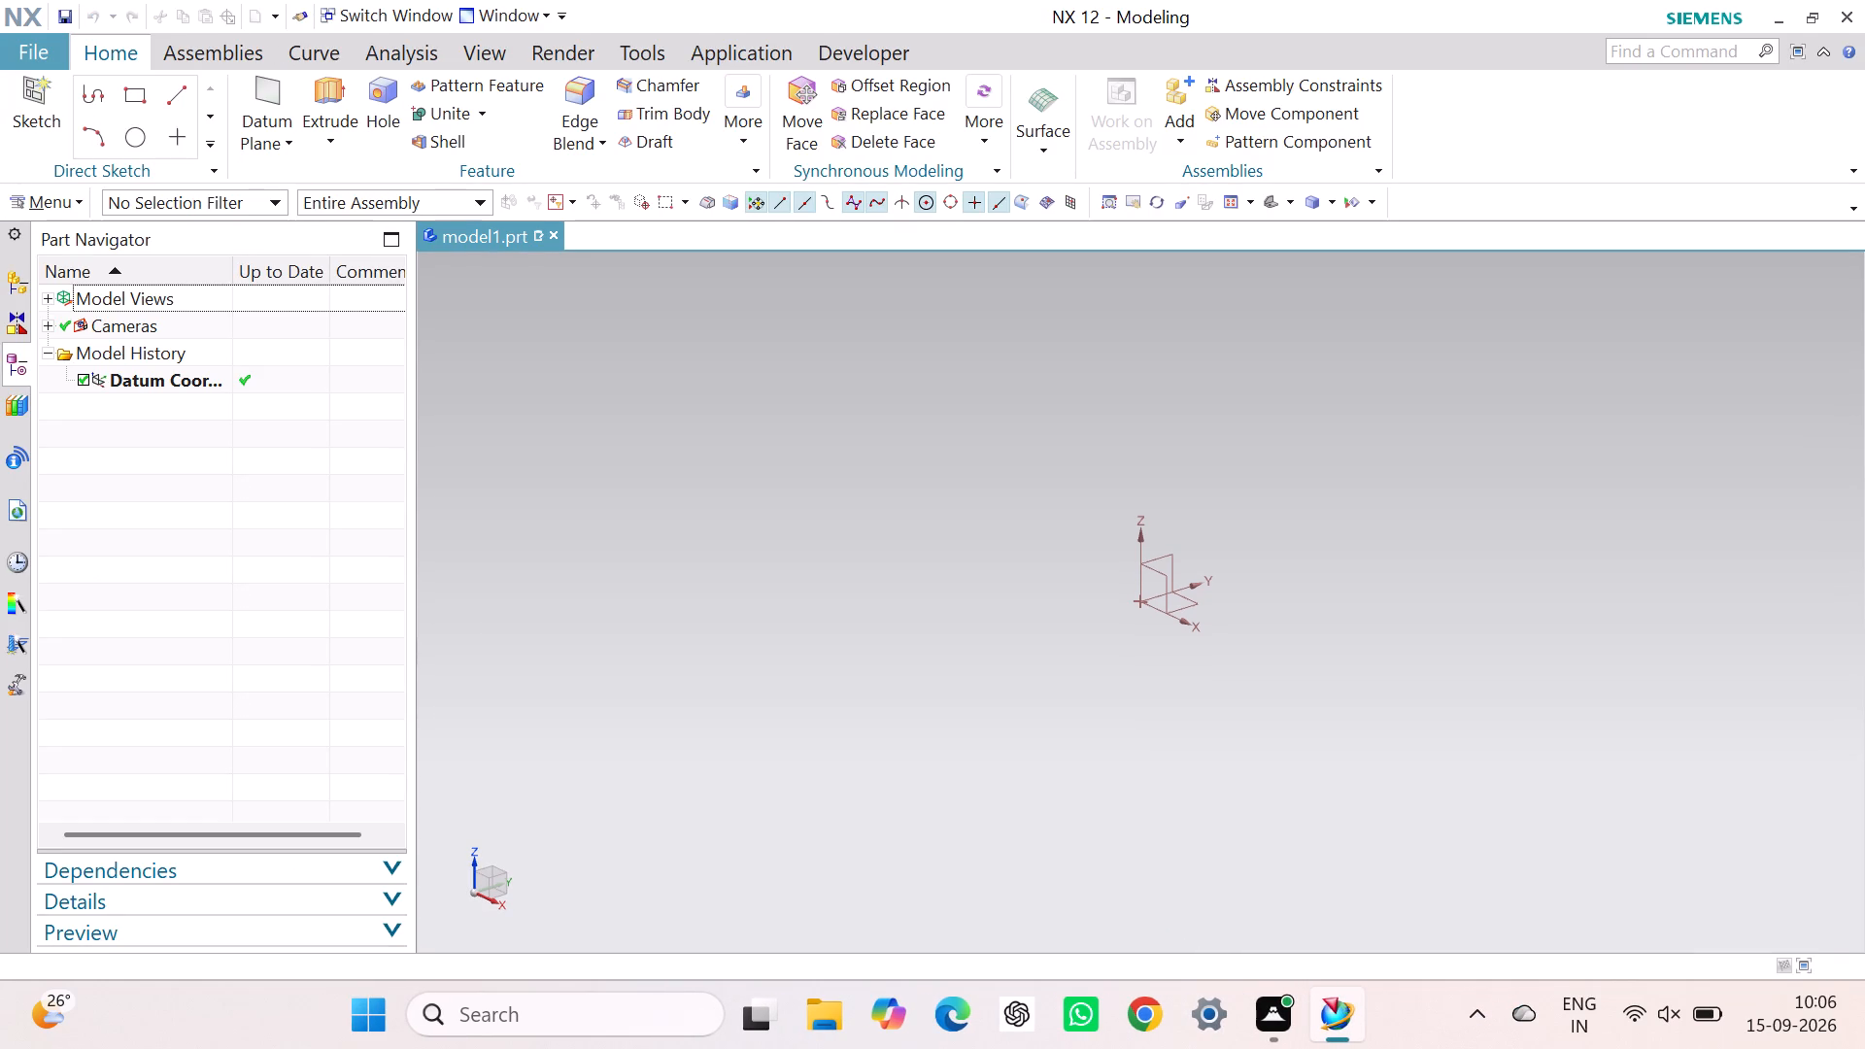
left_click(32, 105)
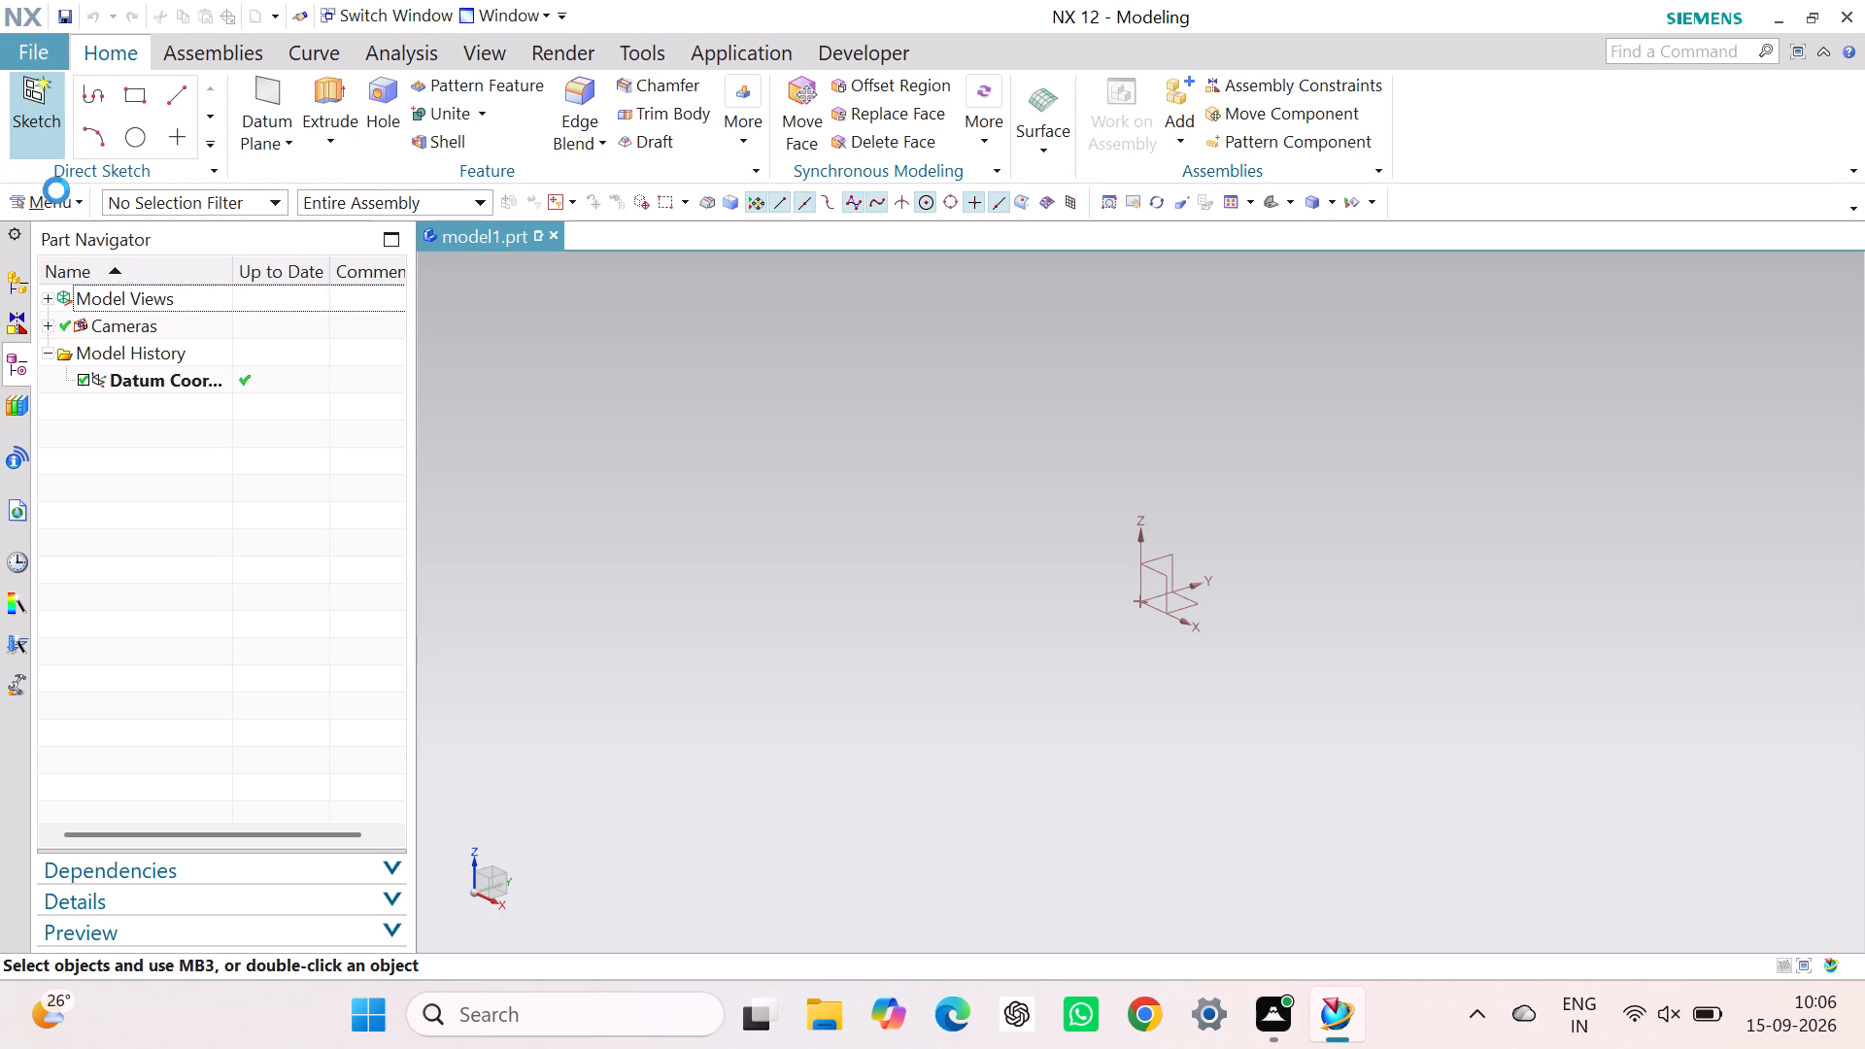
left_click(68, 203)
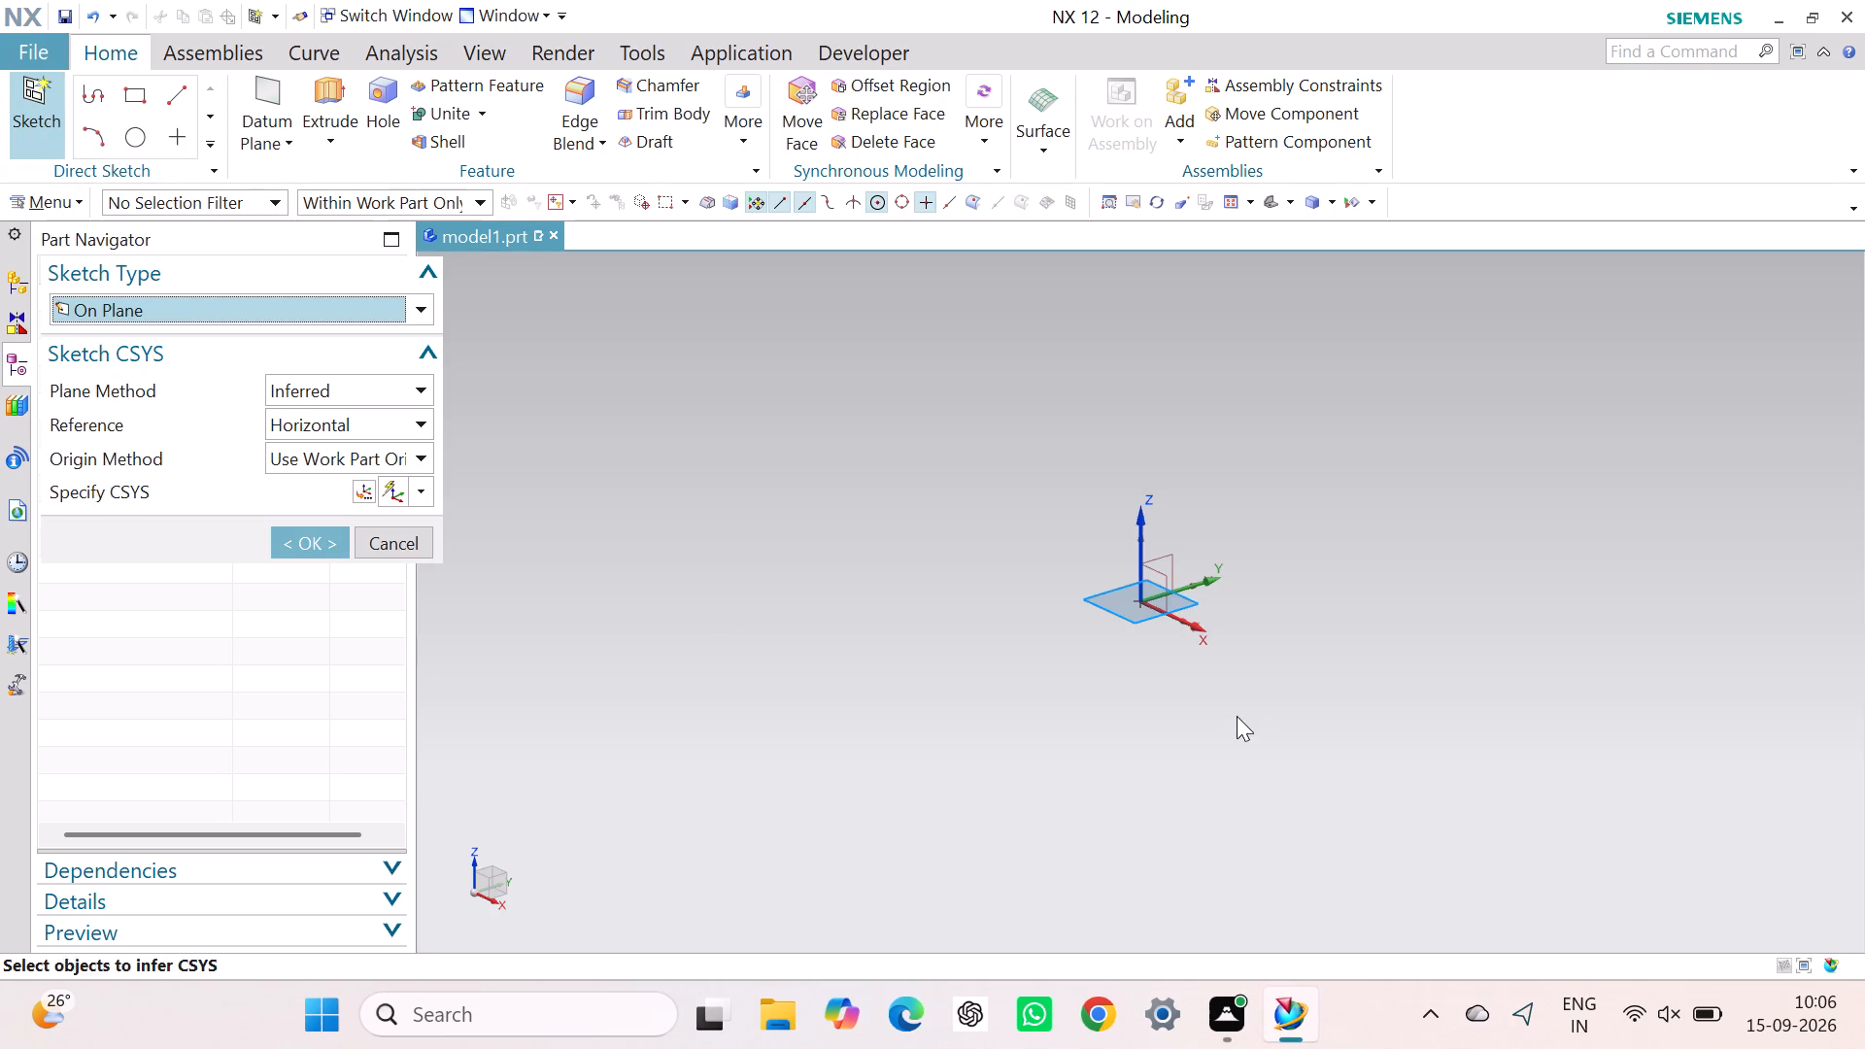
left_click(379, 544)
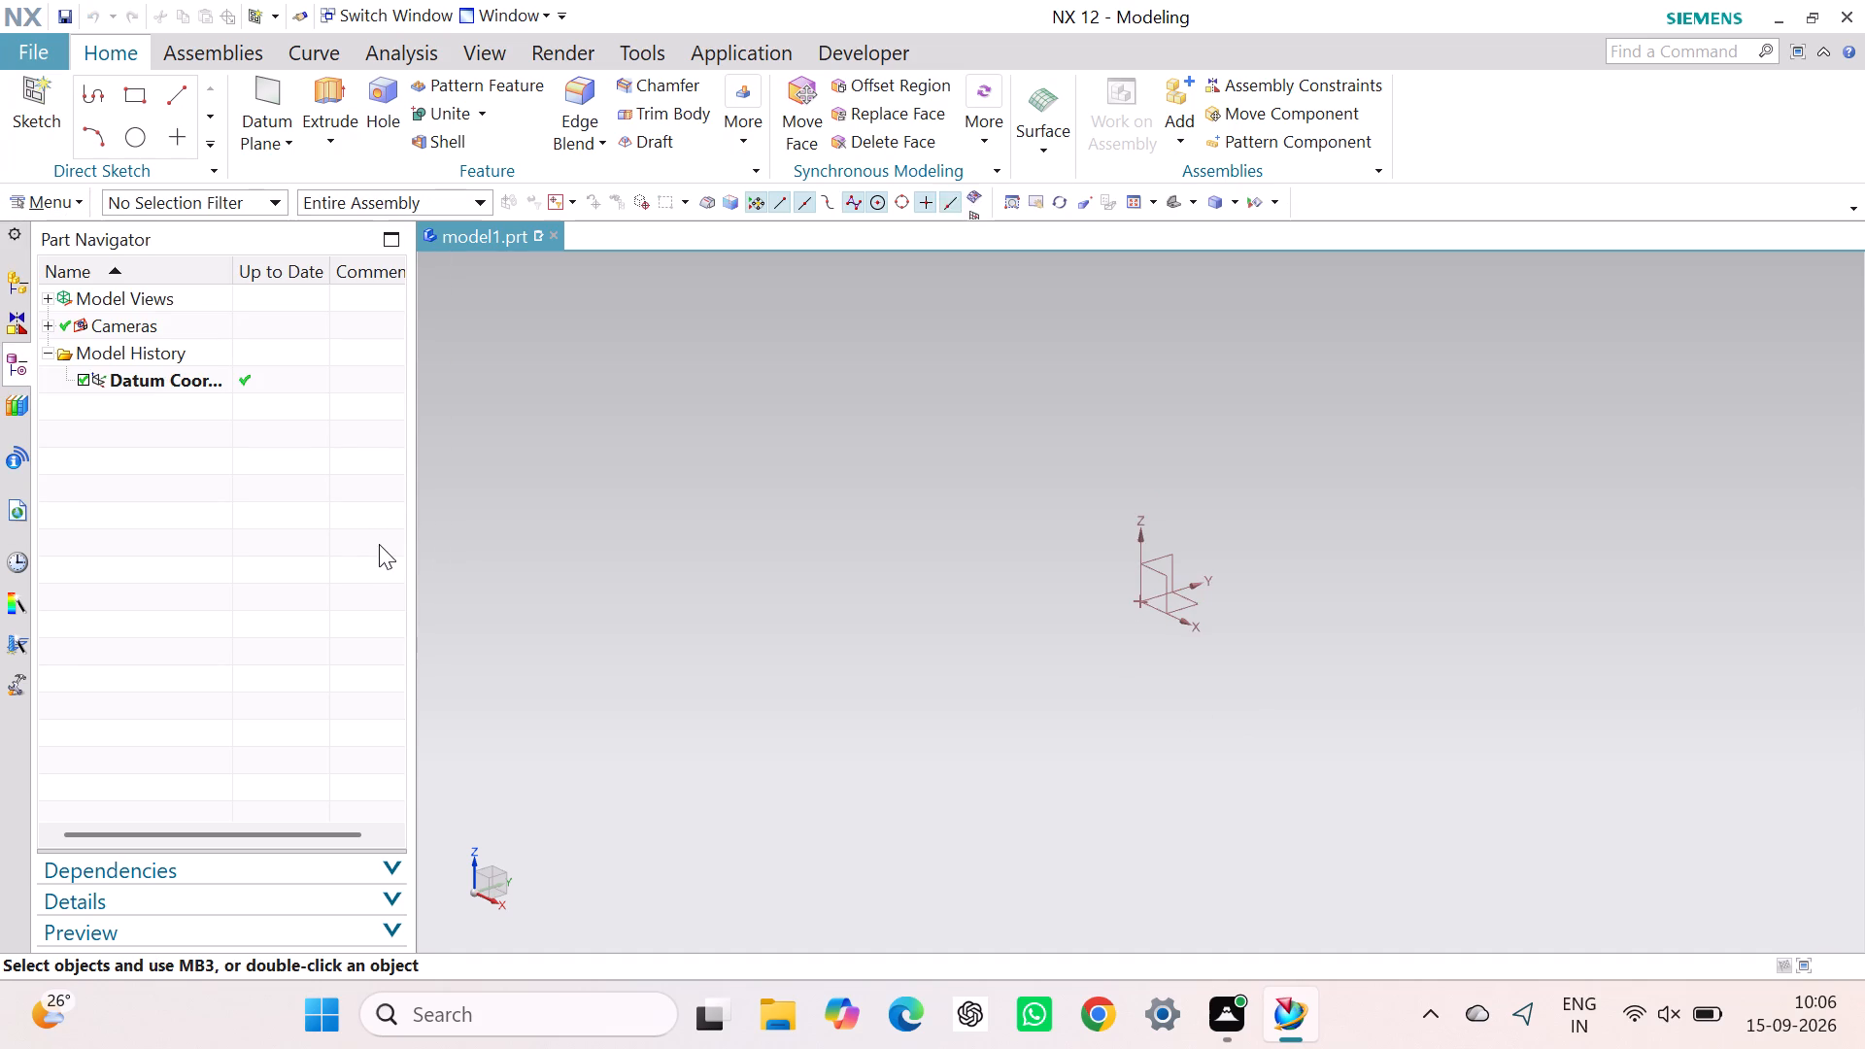
Create an on-plane sketch in the sketch task environment on the XY plane of the datum coordinate system.
left_click(51, 209)
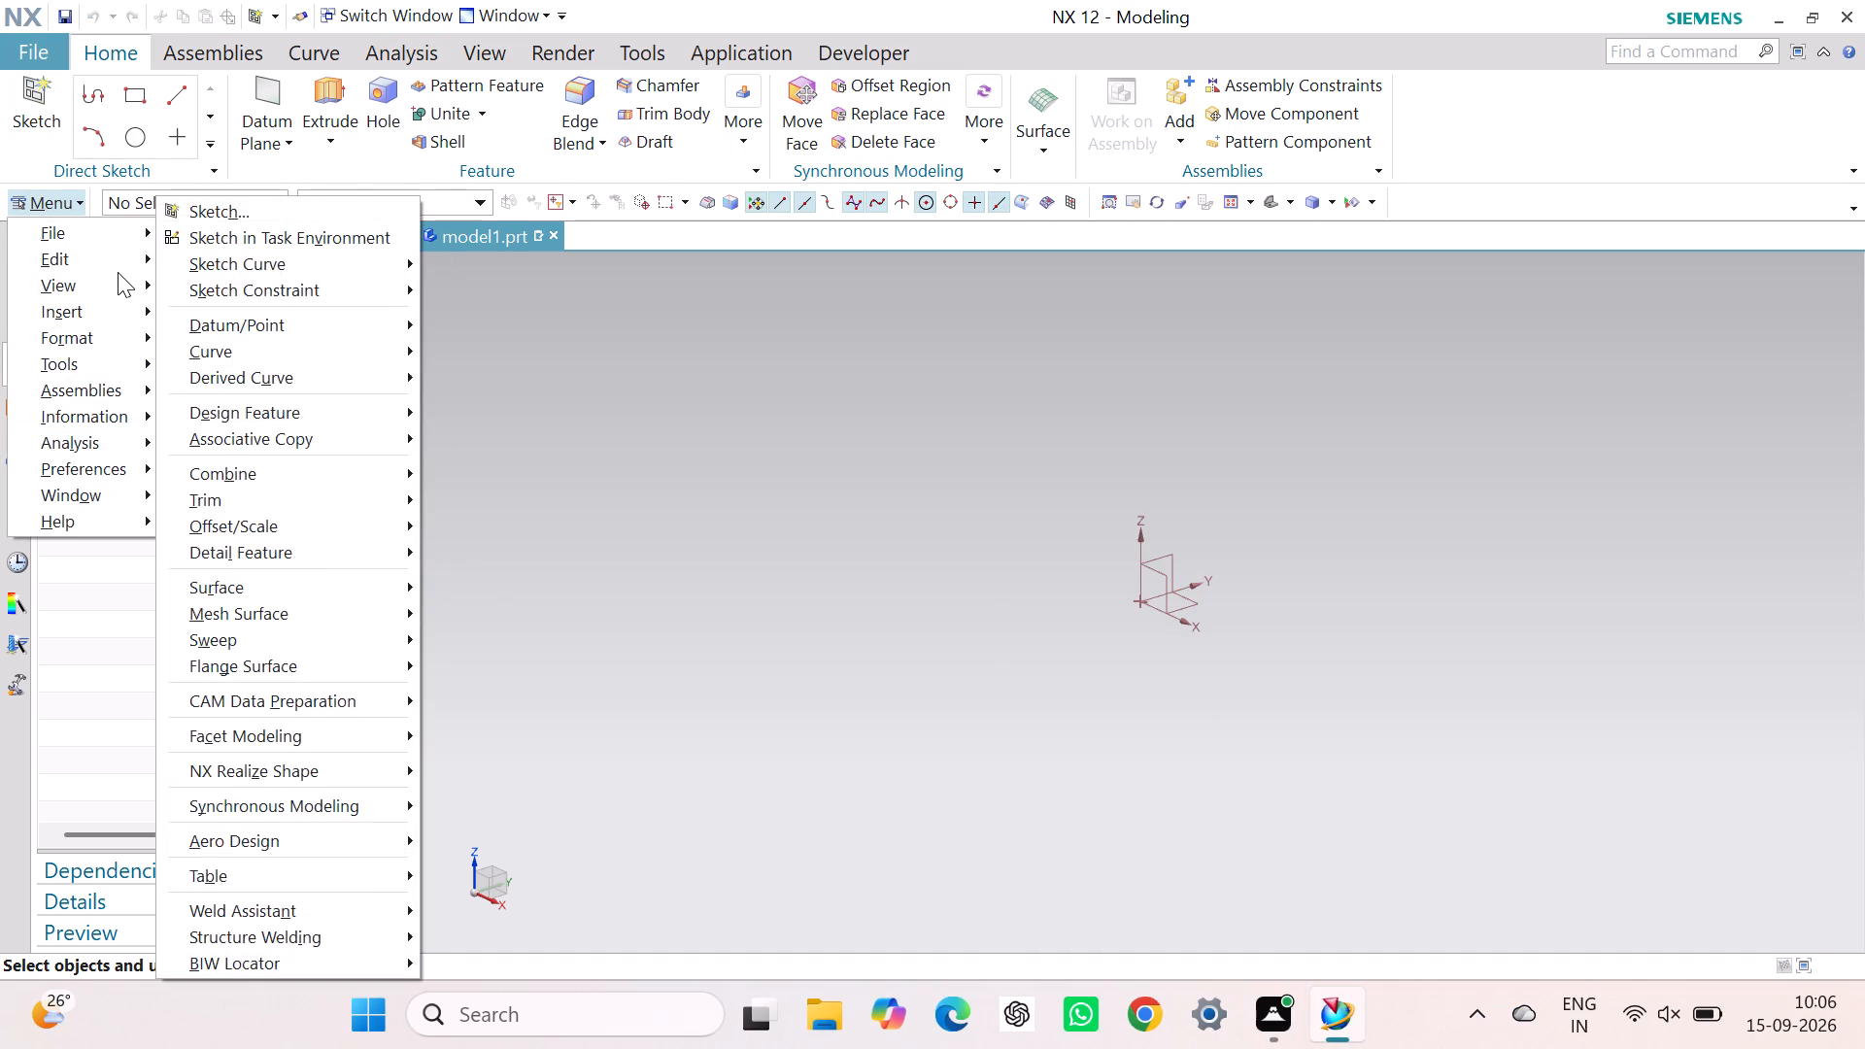
left_click(295, 235)
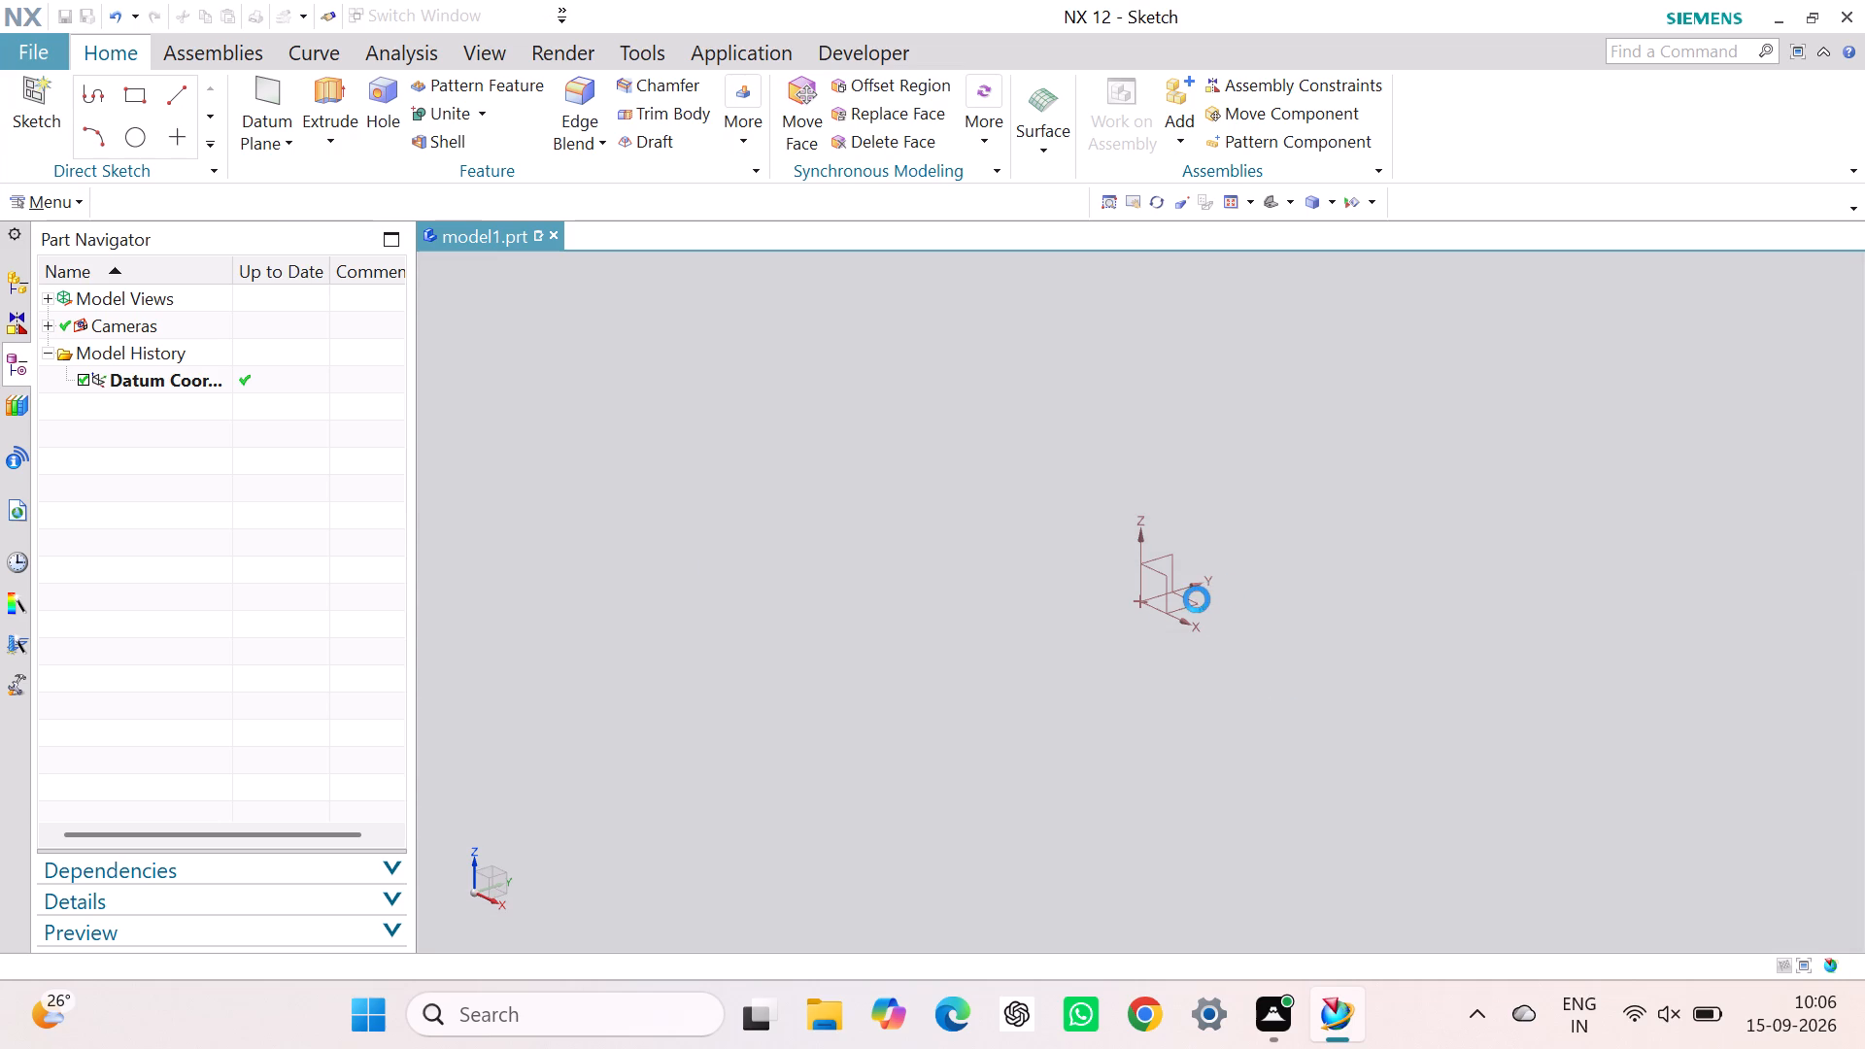
left_click(1197, 599)
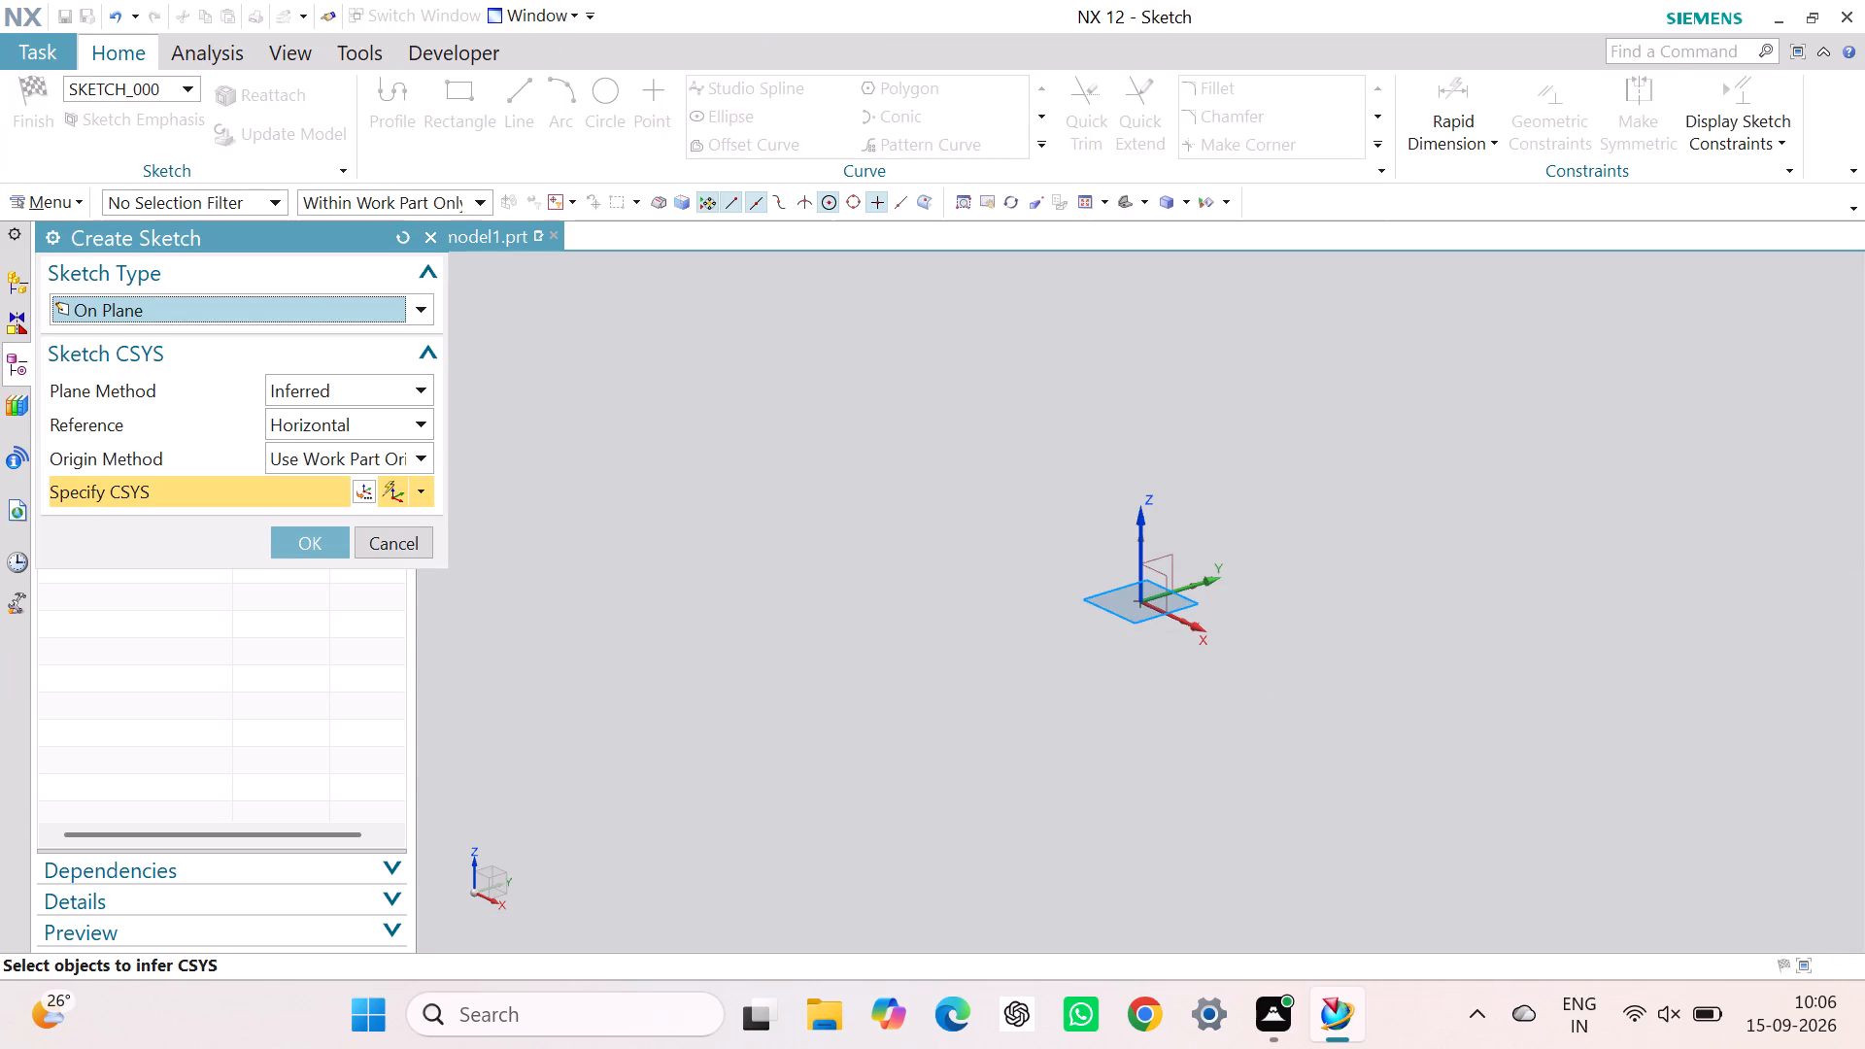
left_click(310, 541)
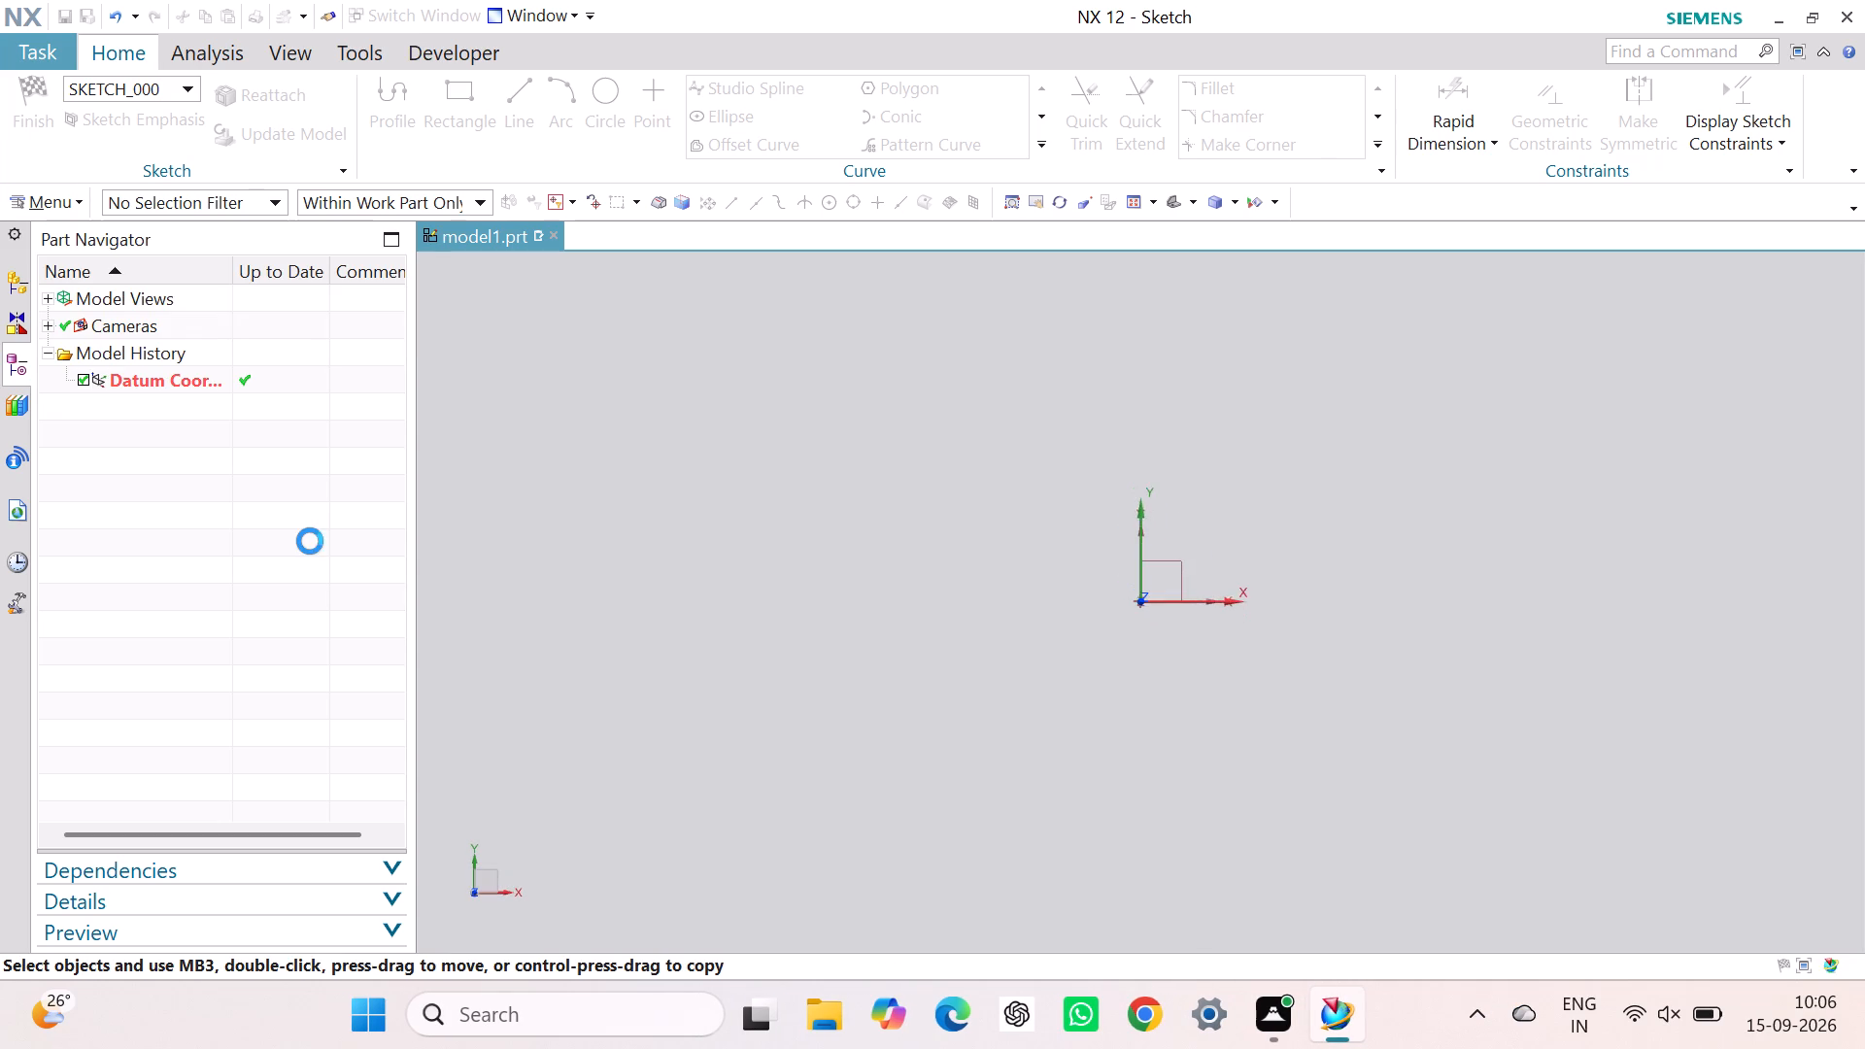
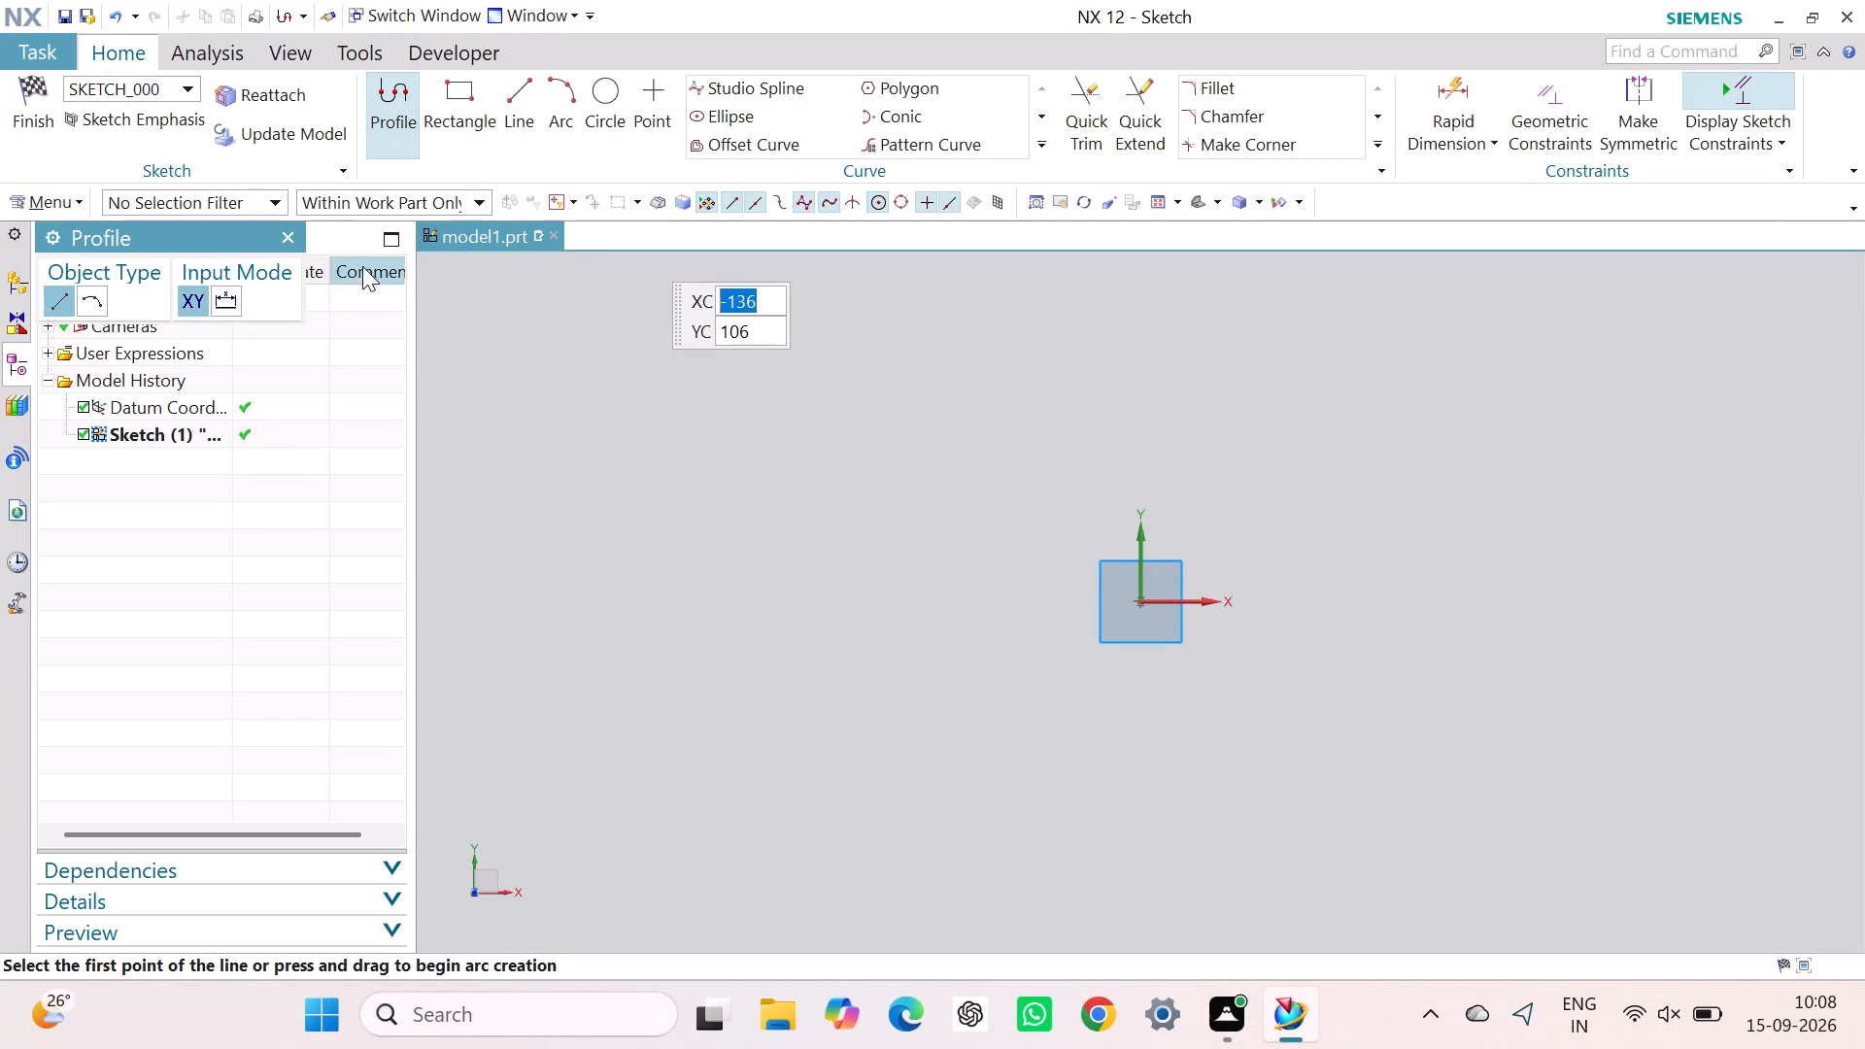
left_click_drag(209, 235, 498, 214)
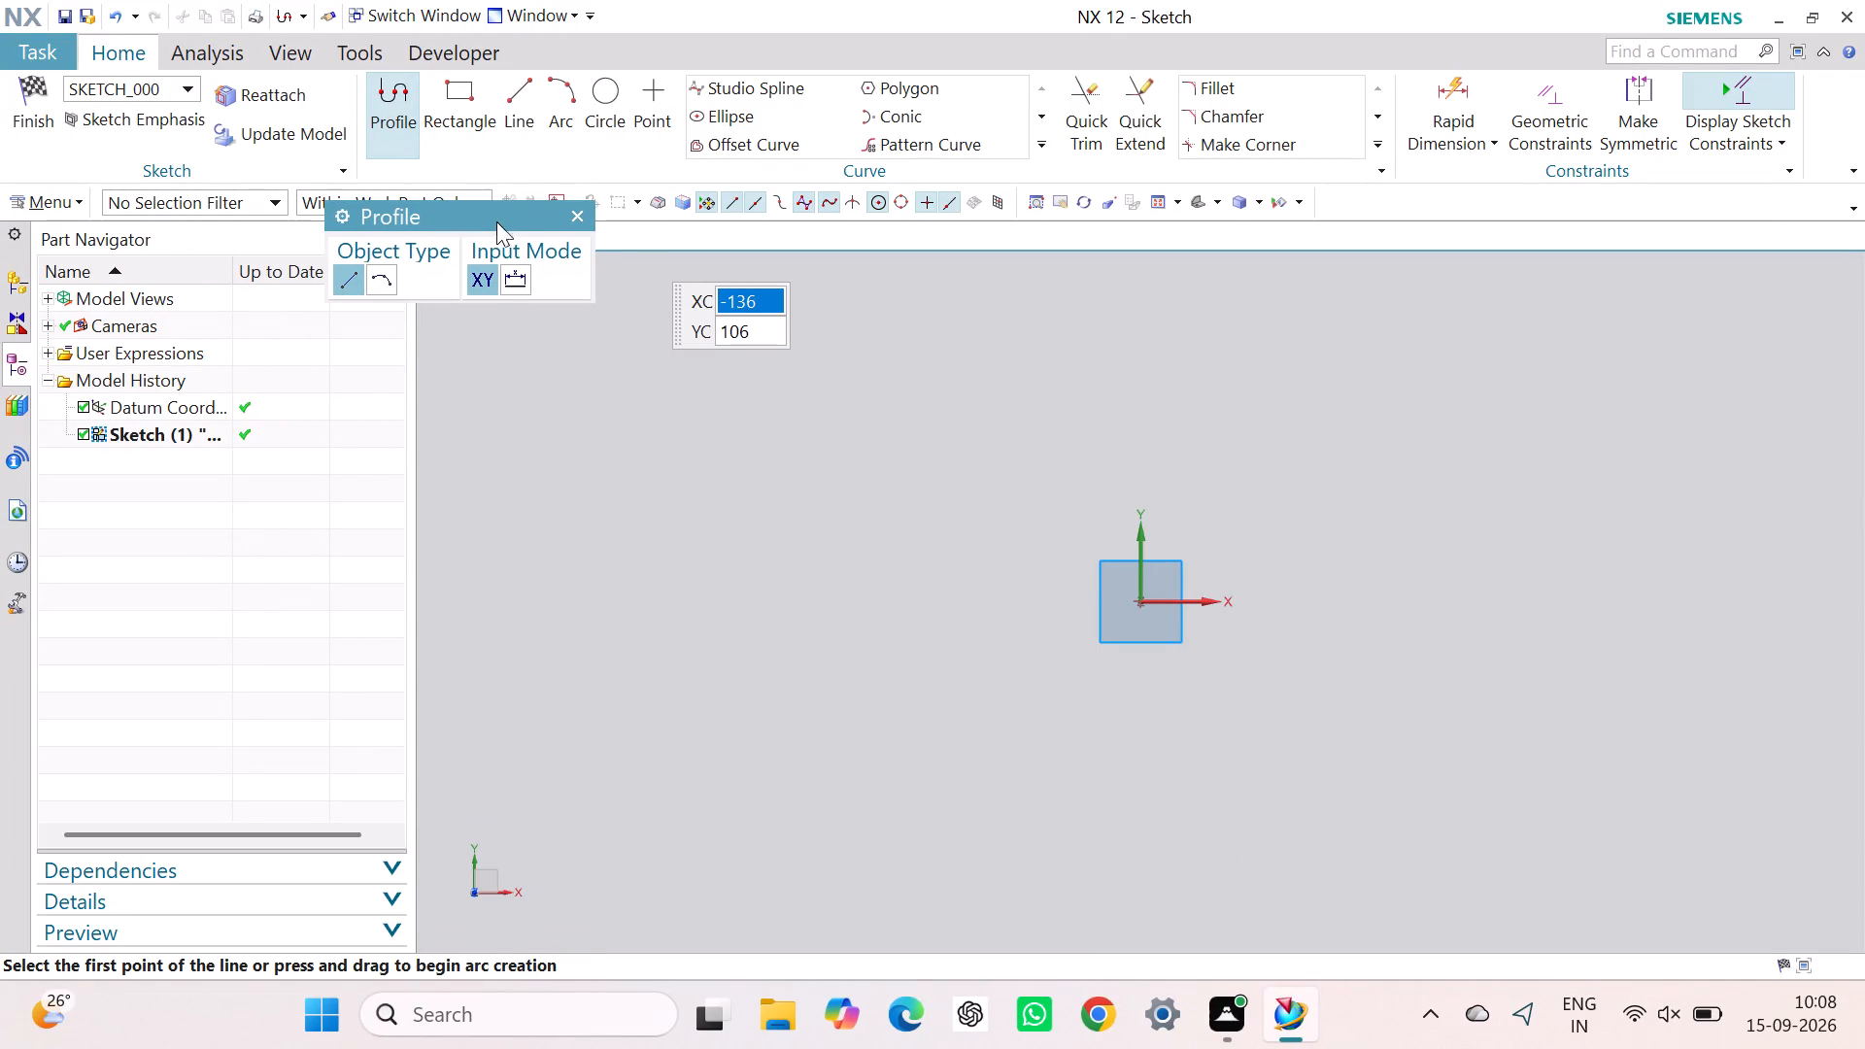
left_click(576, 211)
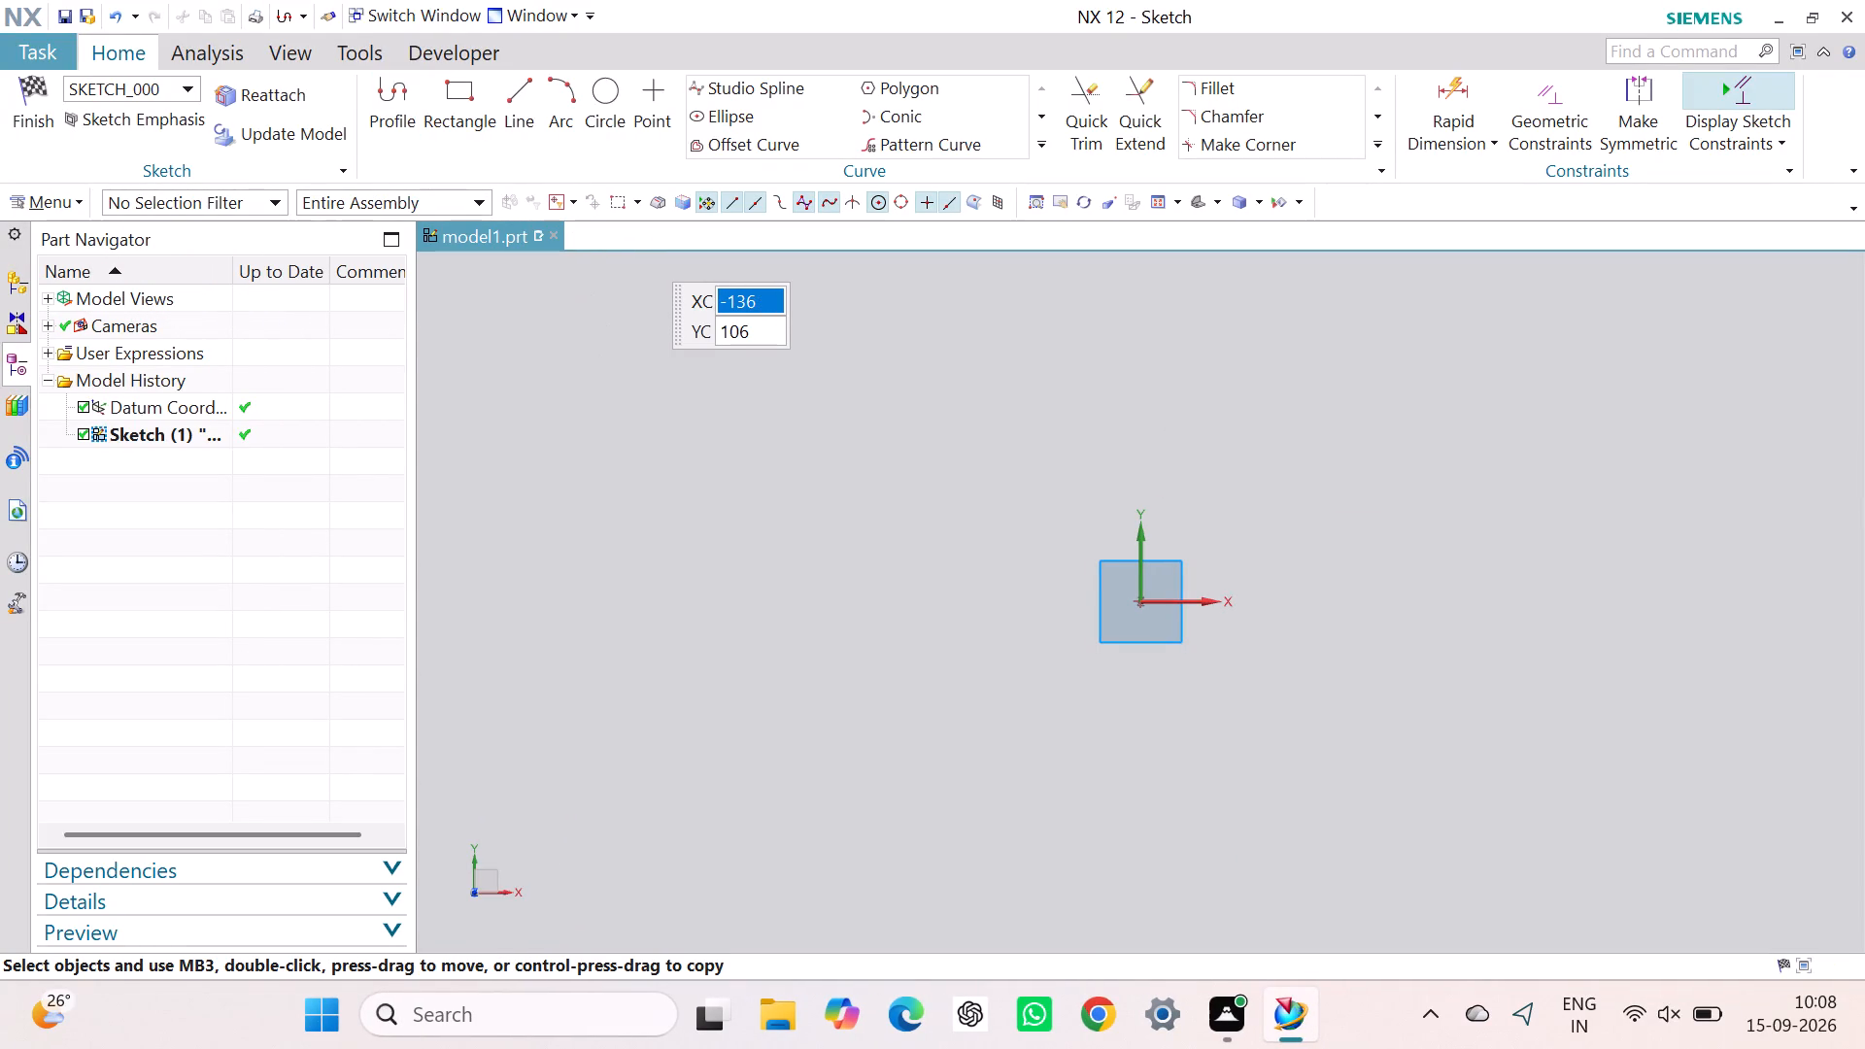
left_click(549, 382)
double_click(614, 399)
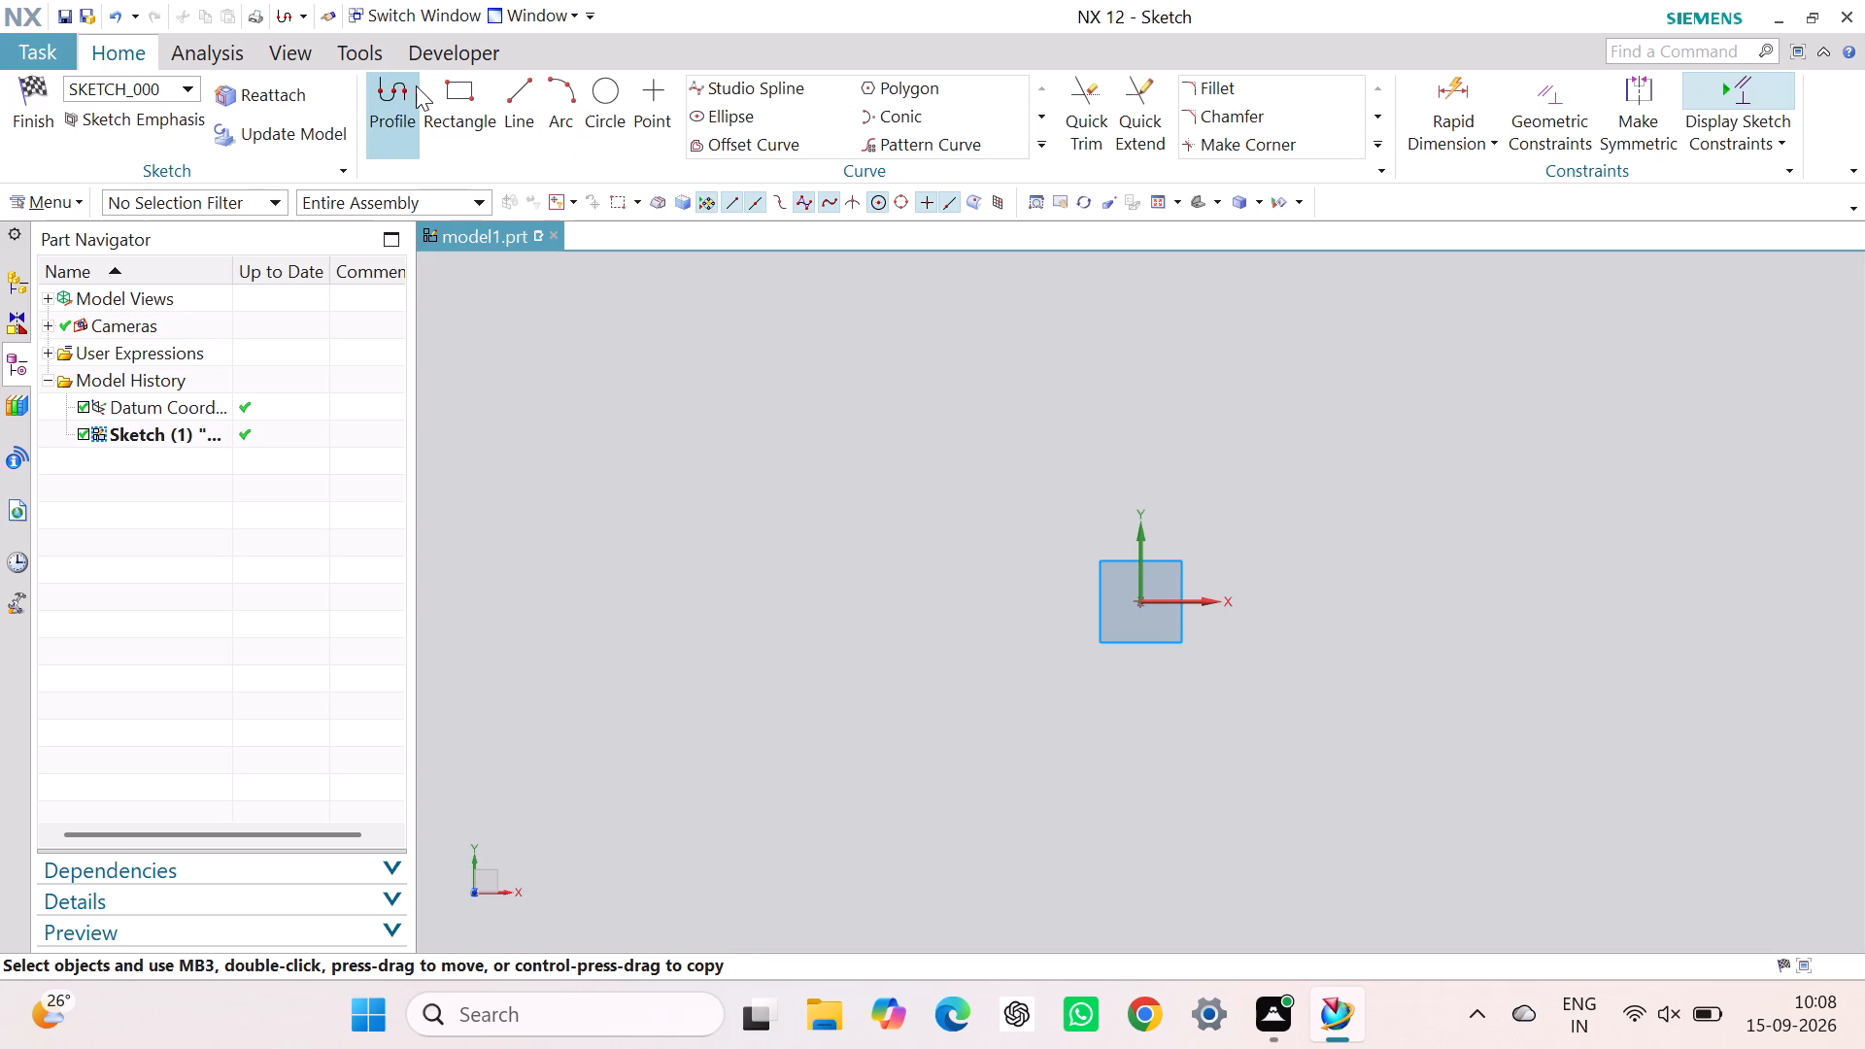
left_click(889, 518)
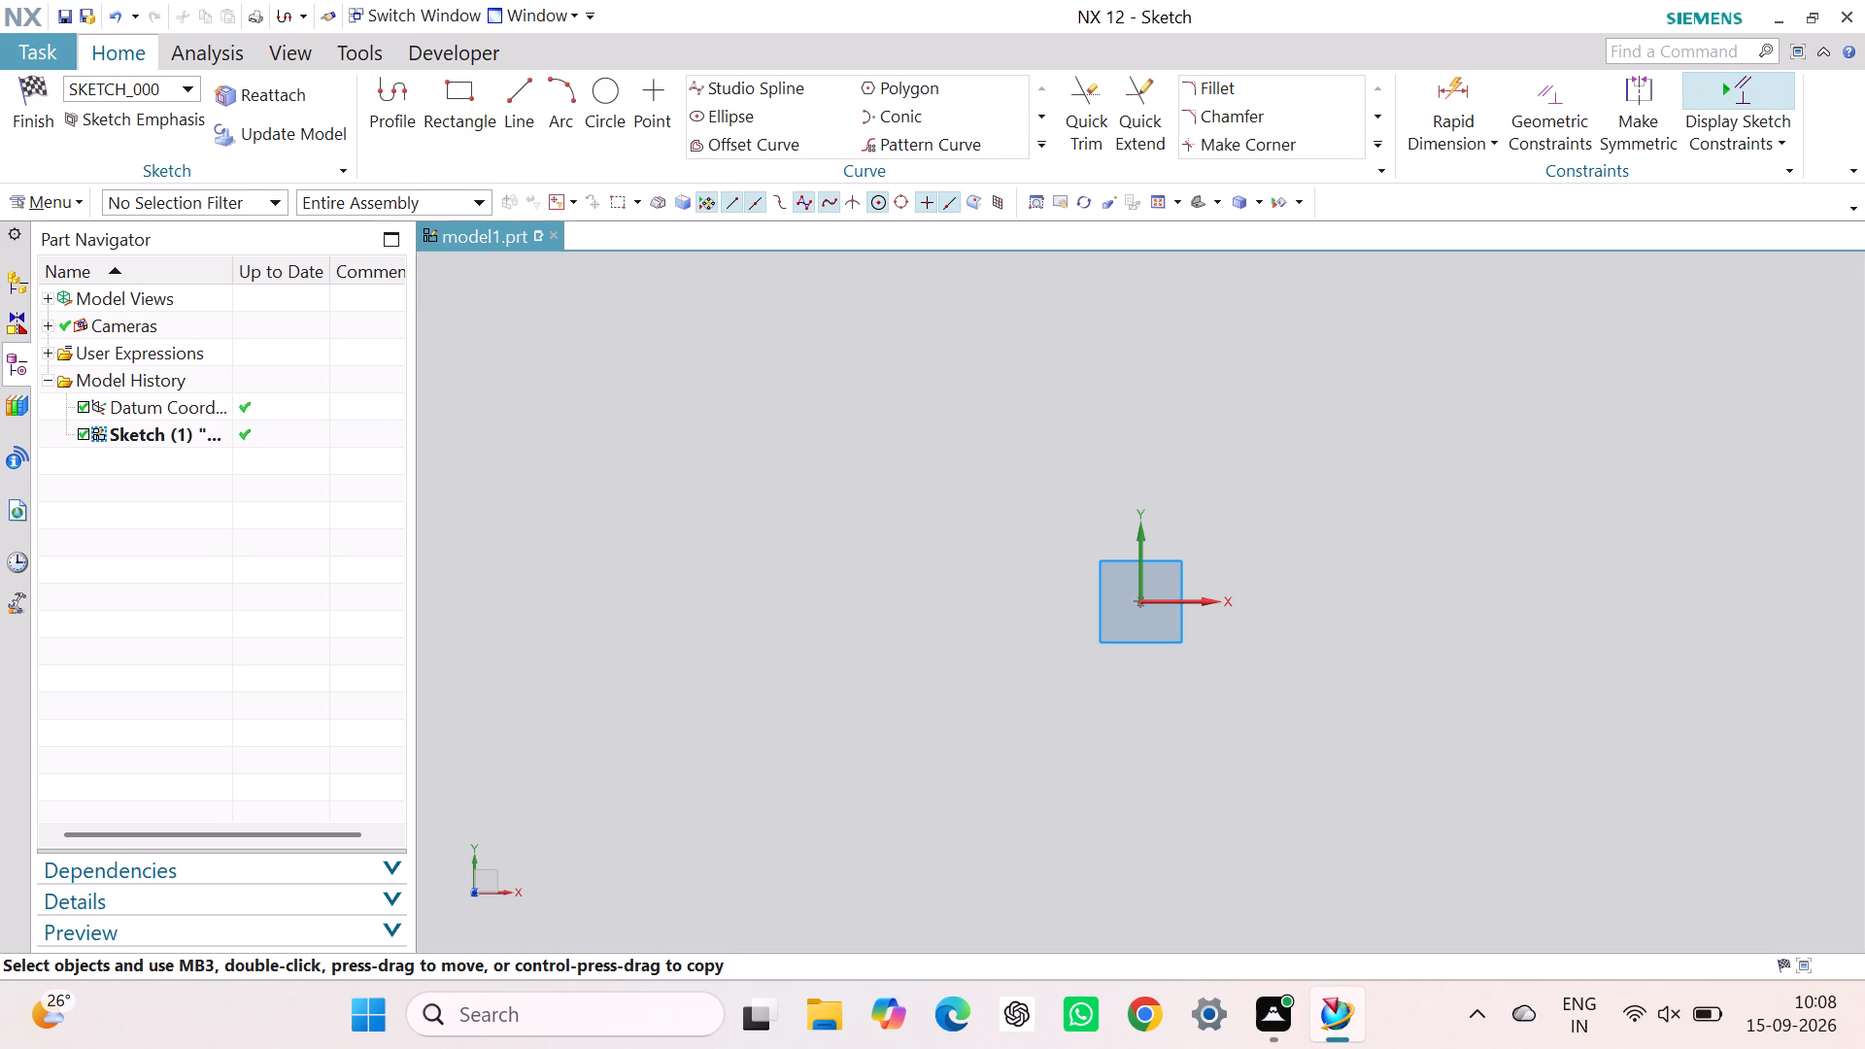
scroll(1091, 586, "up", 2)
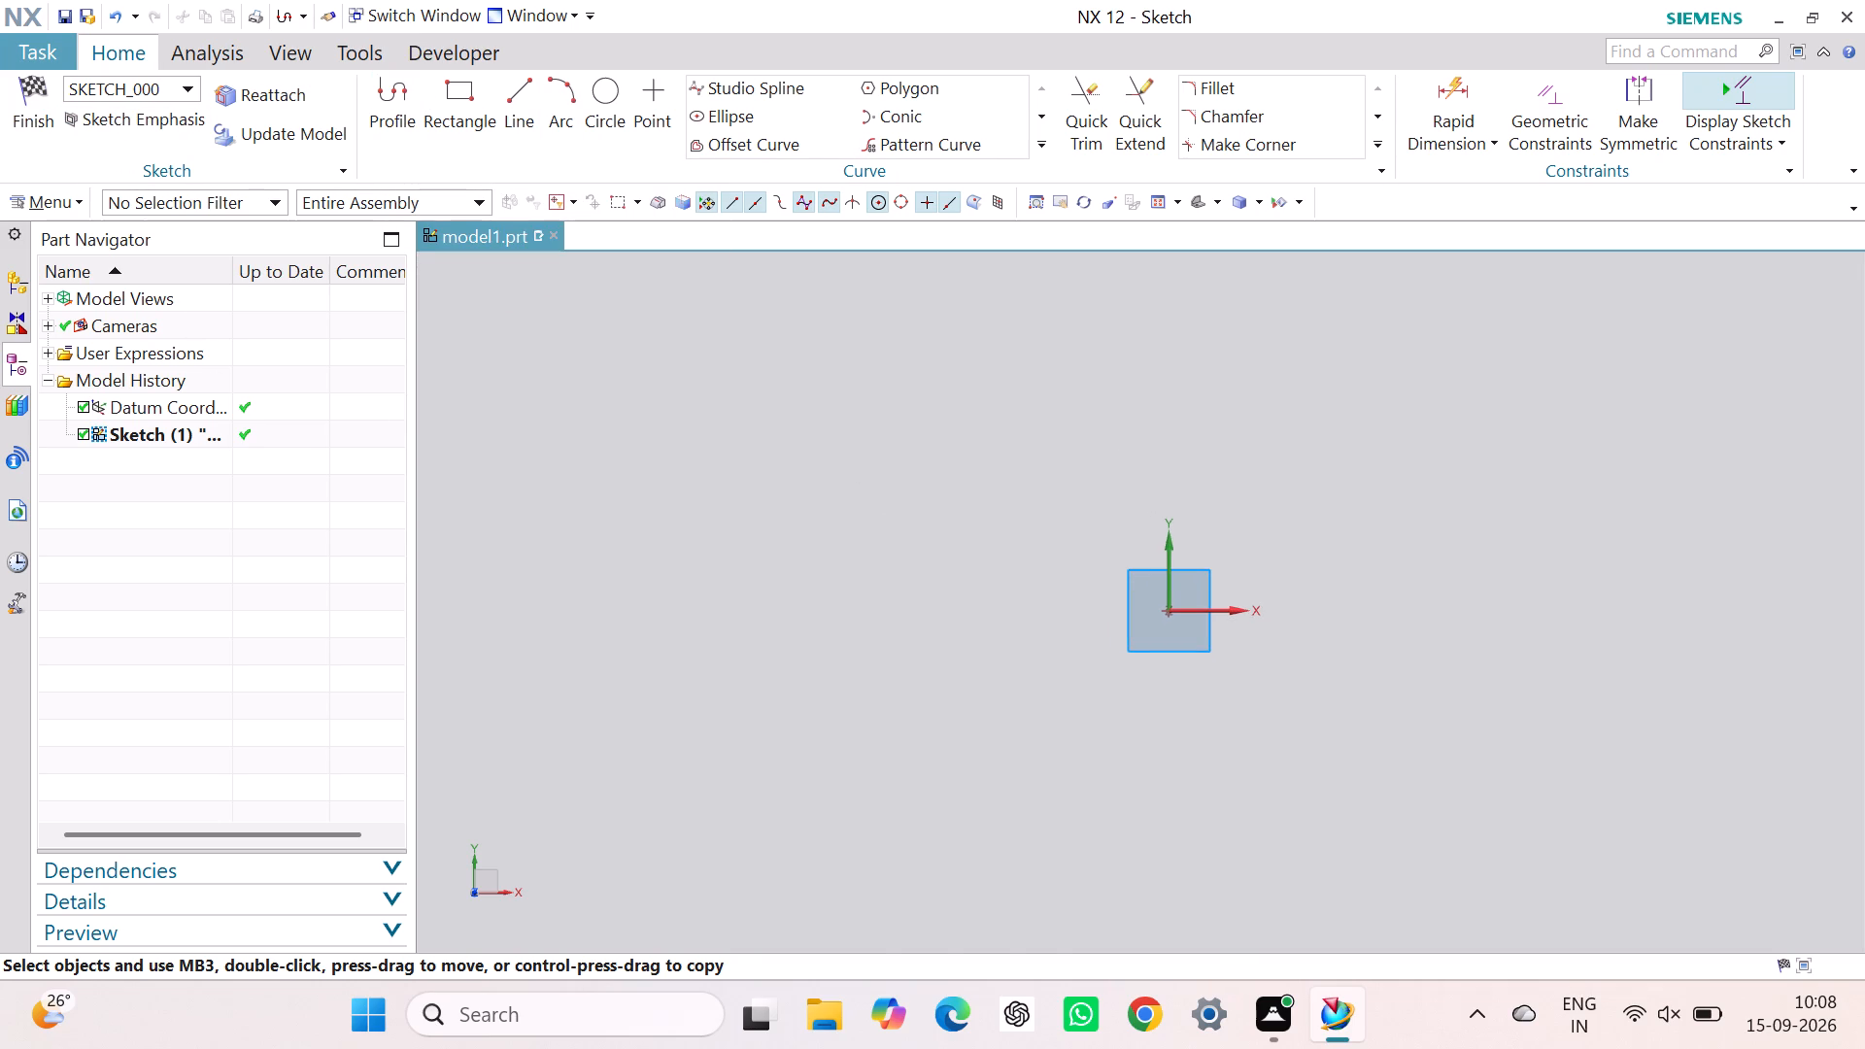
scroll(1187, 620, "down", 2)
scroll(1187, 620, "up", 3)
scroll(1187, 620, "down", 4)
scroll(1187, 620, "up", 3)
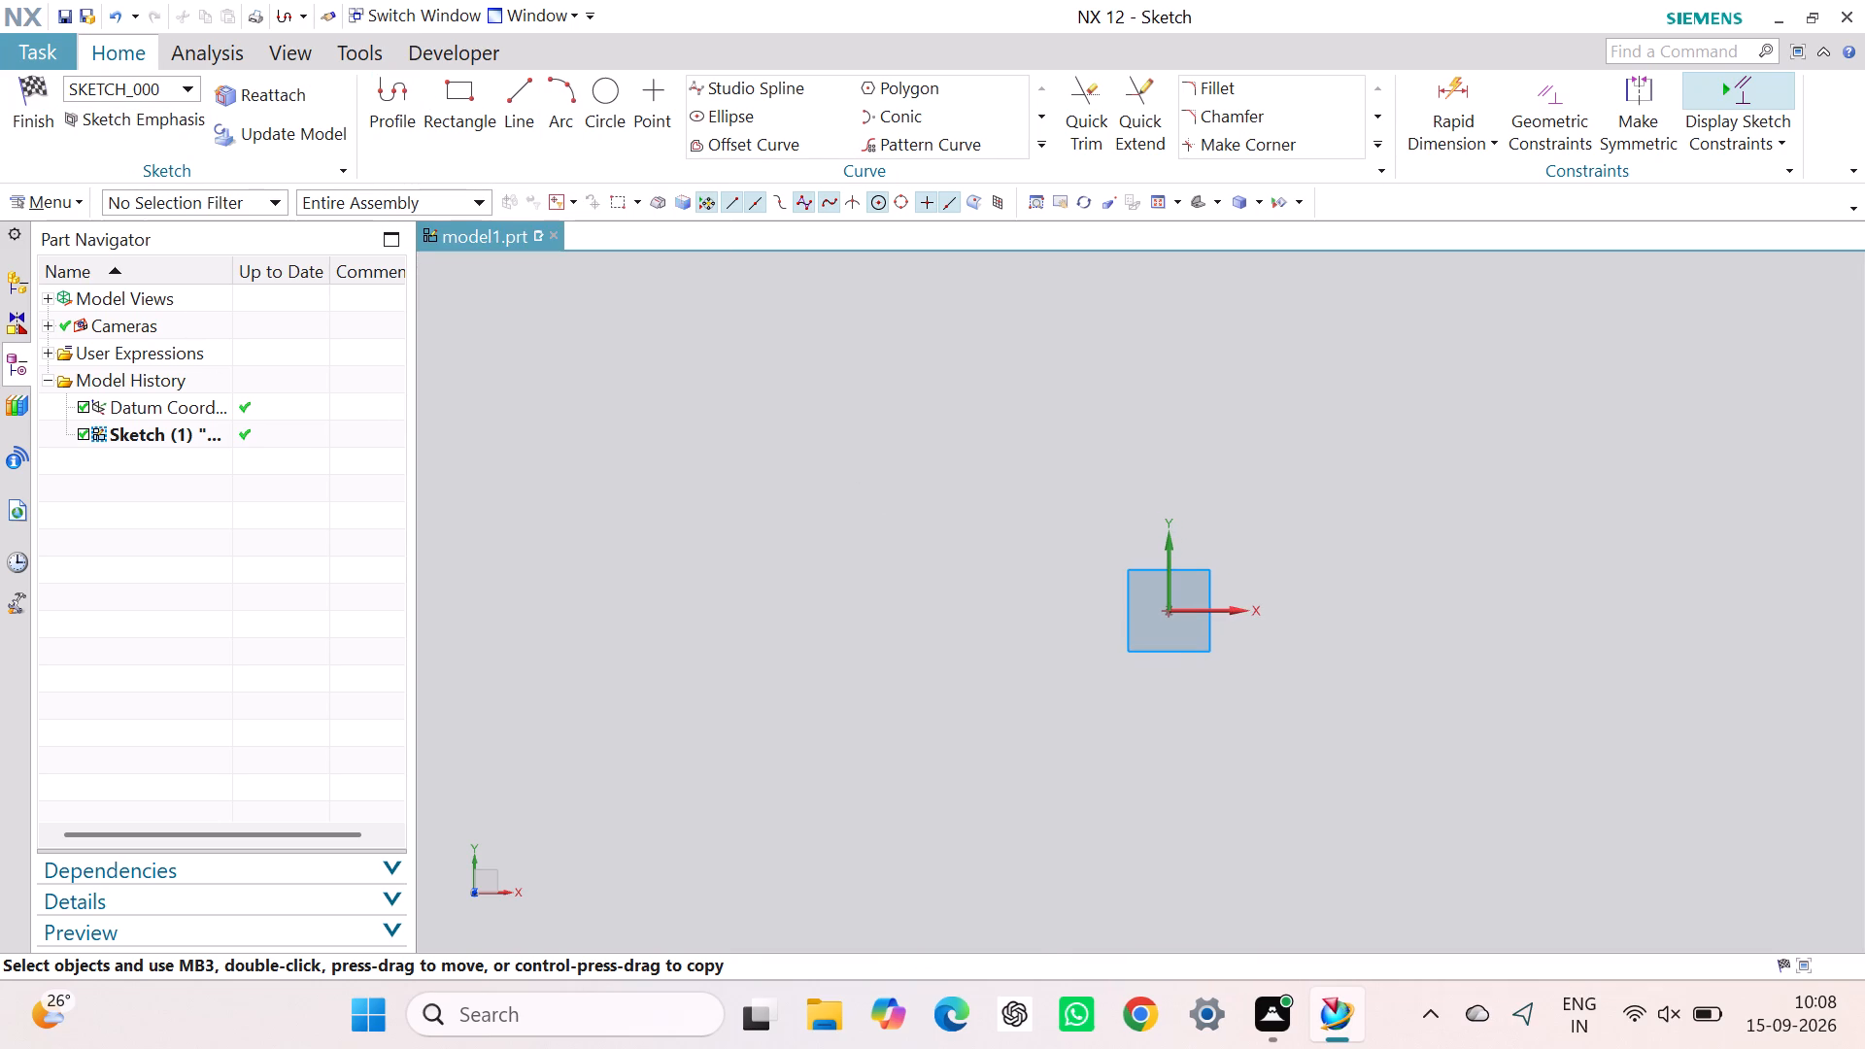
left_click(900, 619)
Sketch the profile's bottom chain along the X axis: about 18 mm line, notch about 19.9 mm high and 29 mm wide, about 13.9 mm line.
left_click(379, 100)
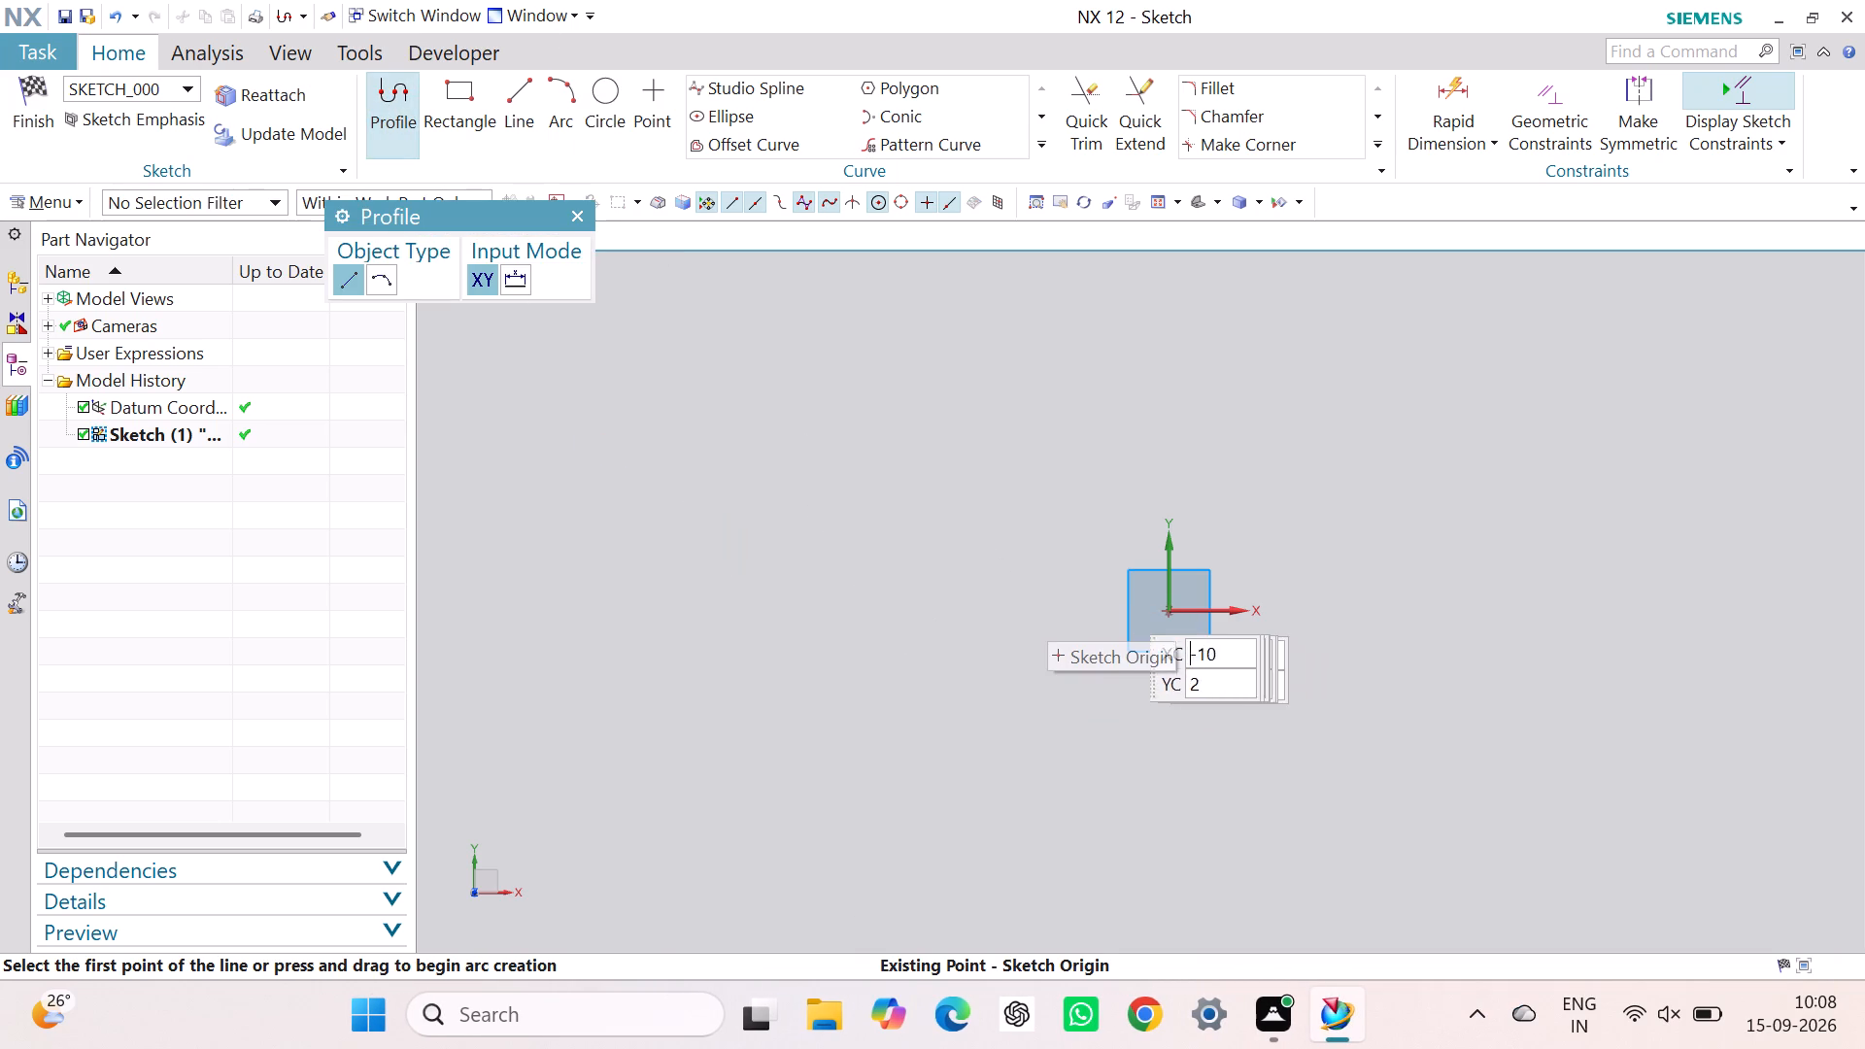
left_click(1010, 611)
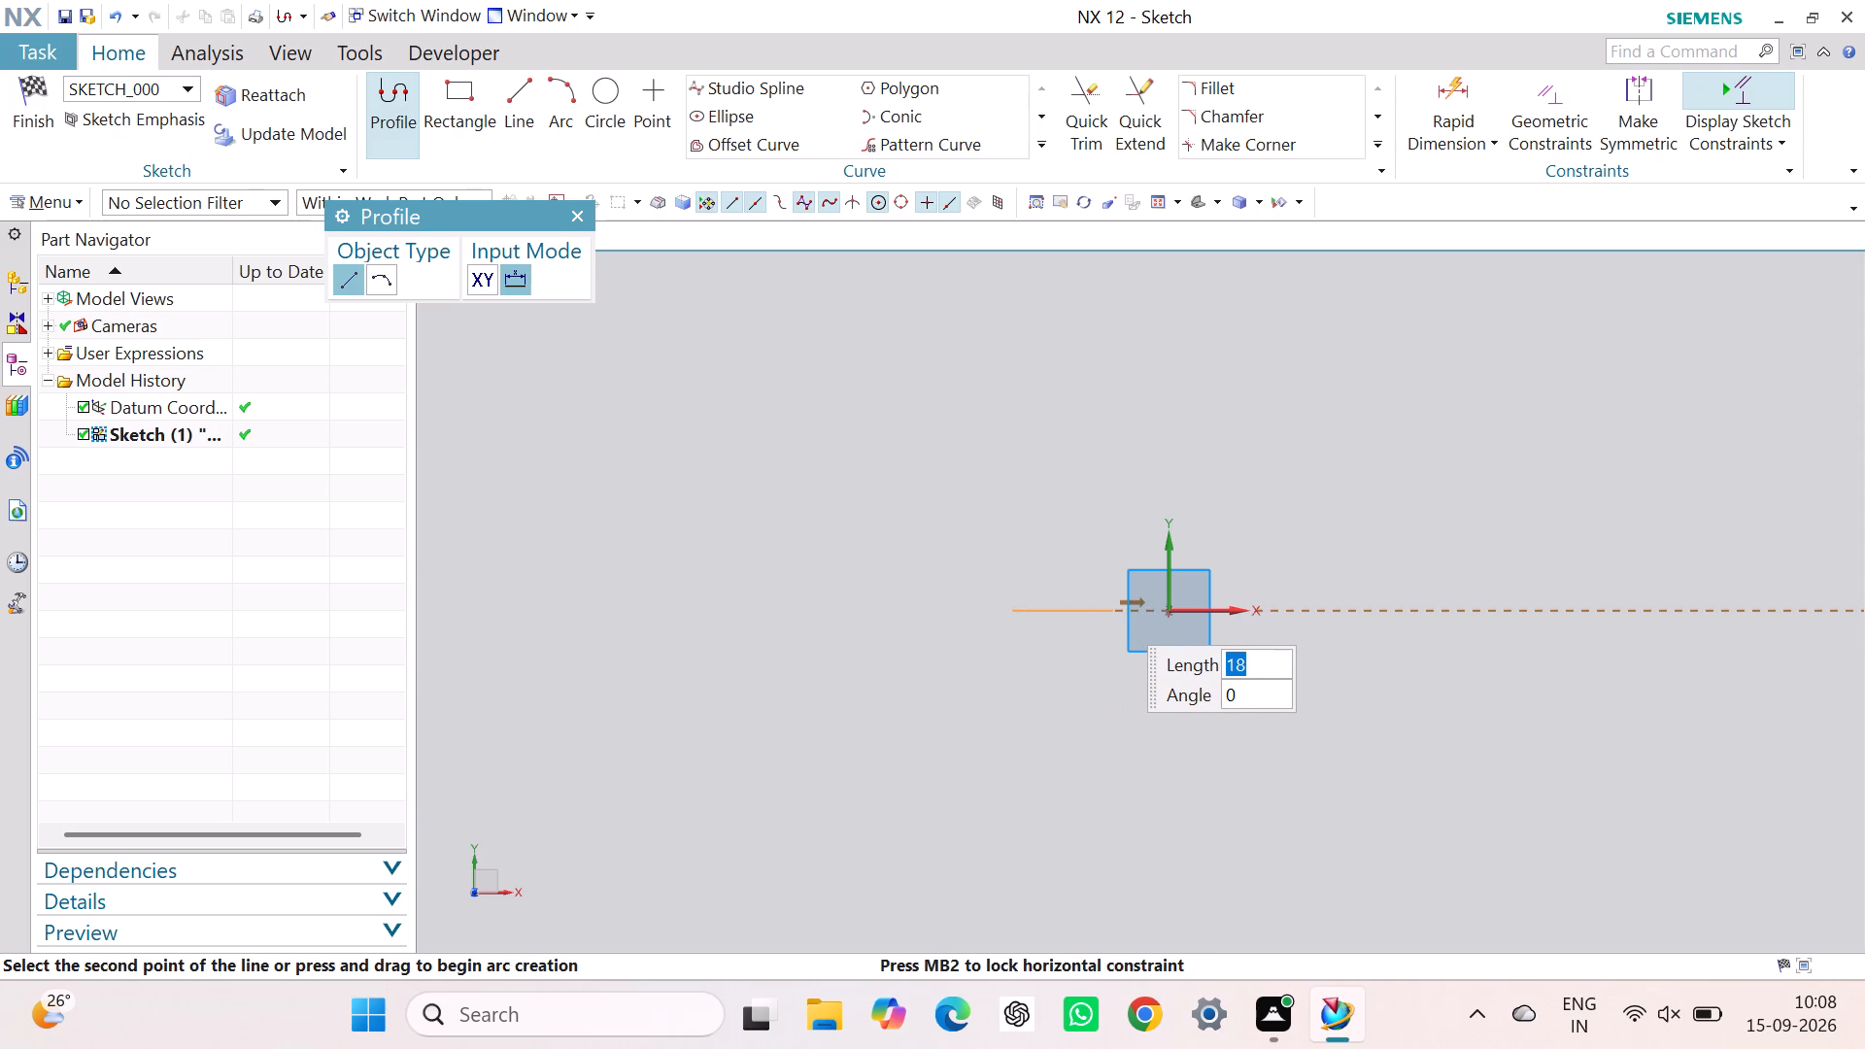
left_click(1115, 613)
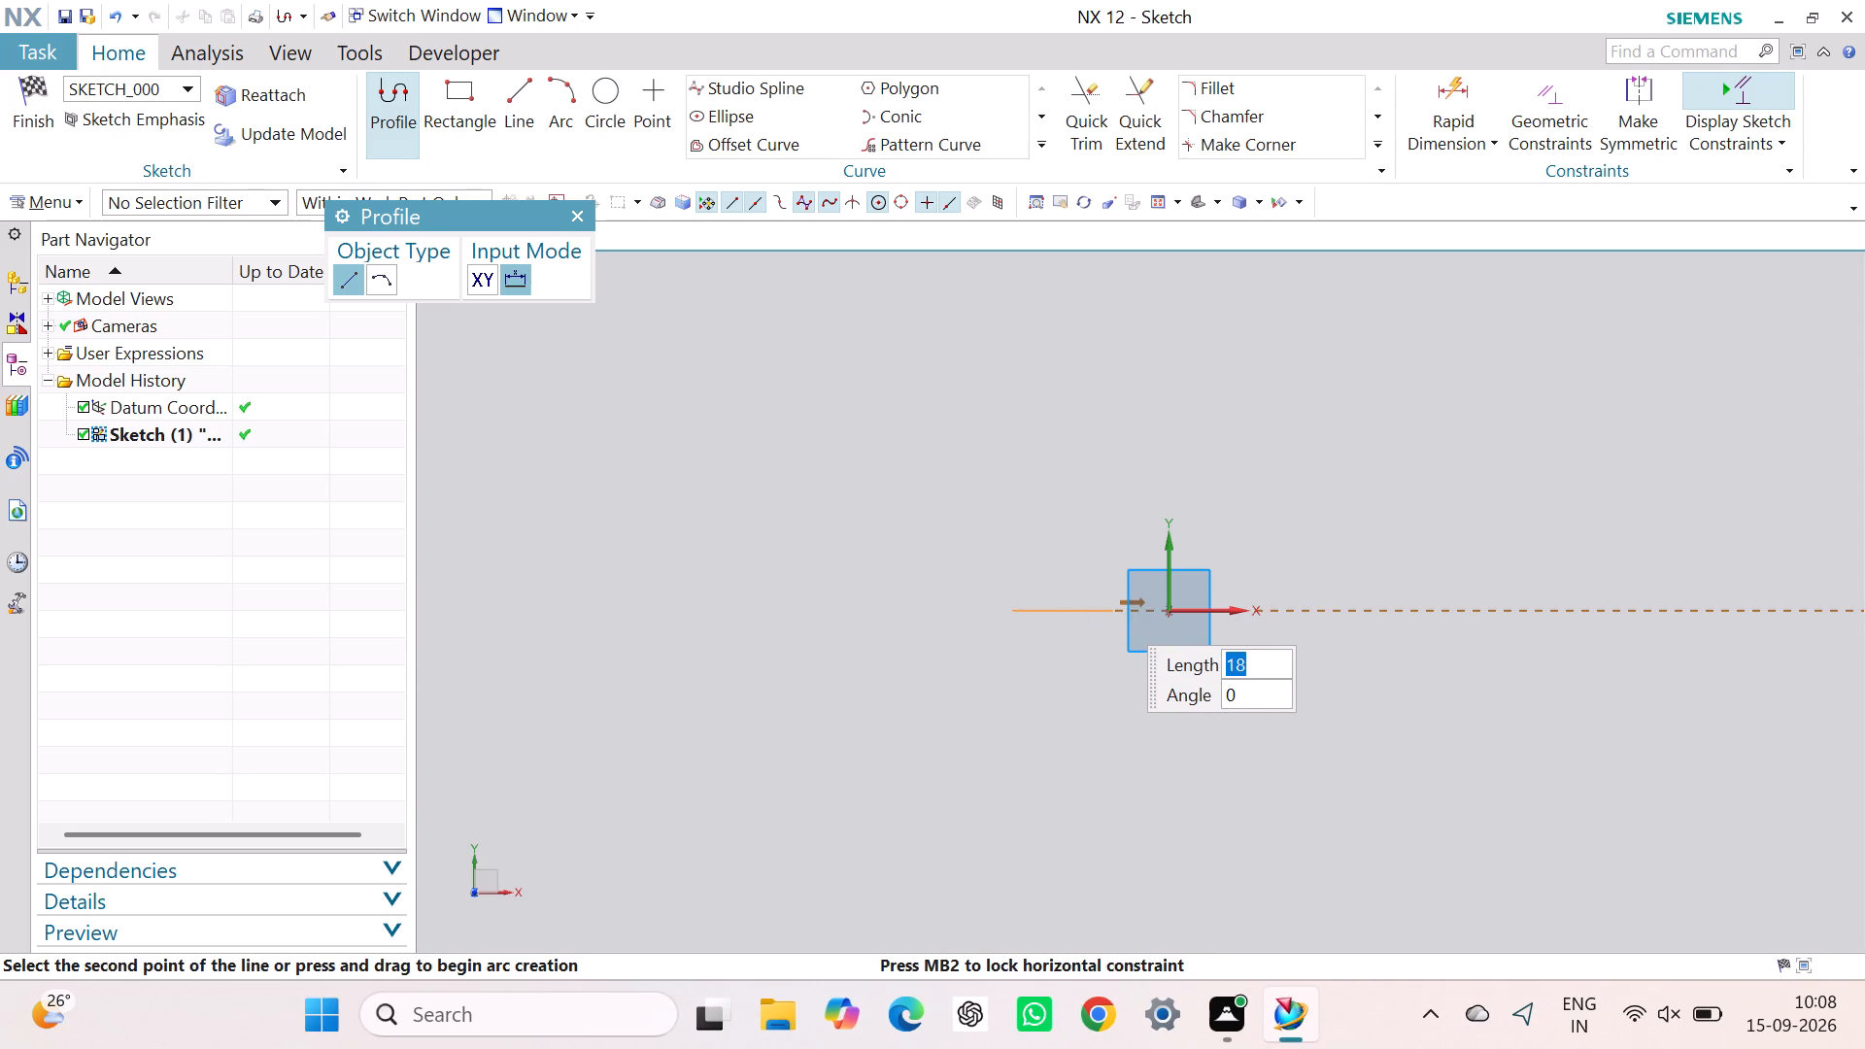
left_click(1122, 498)
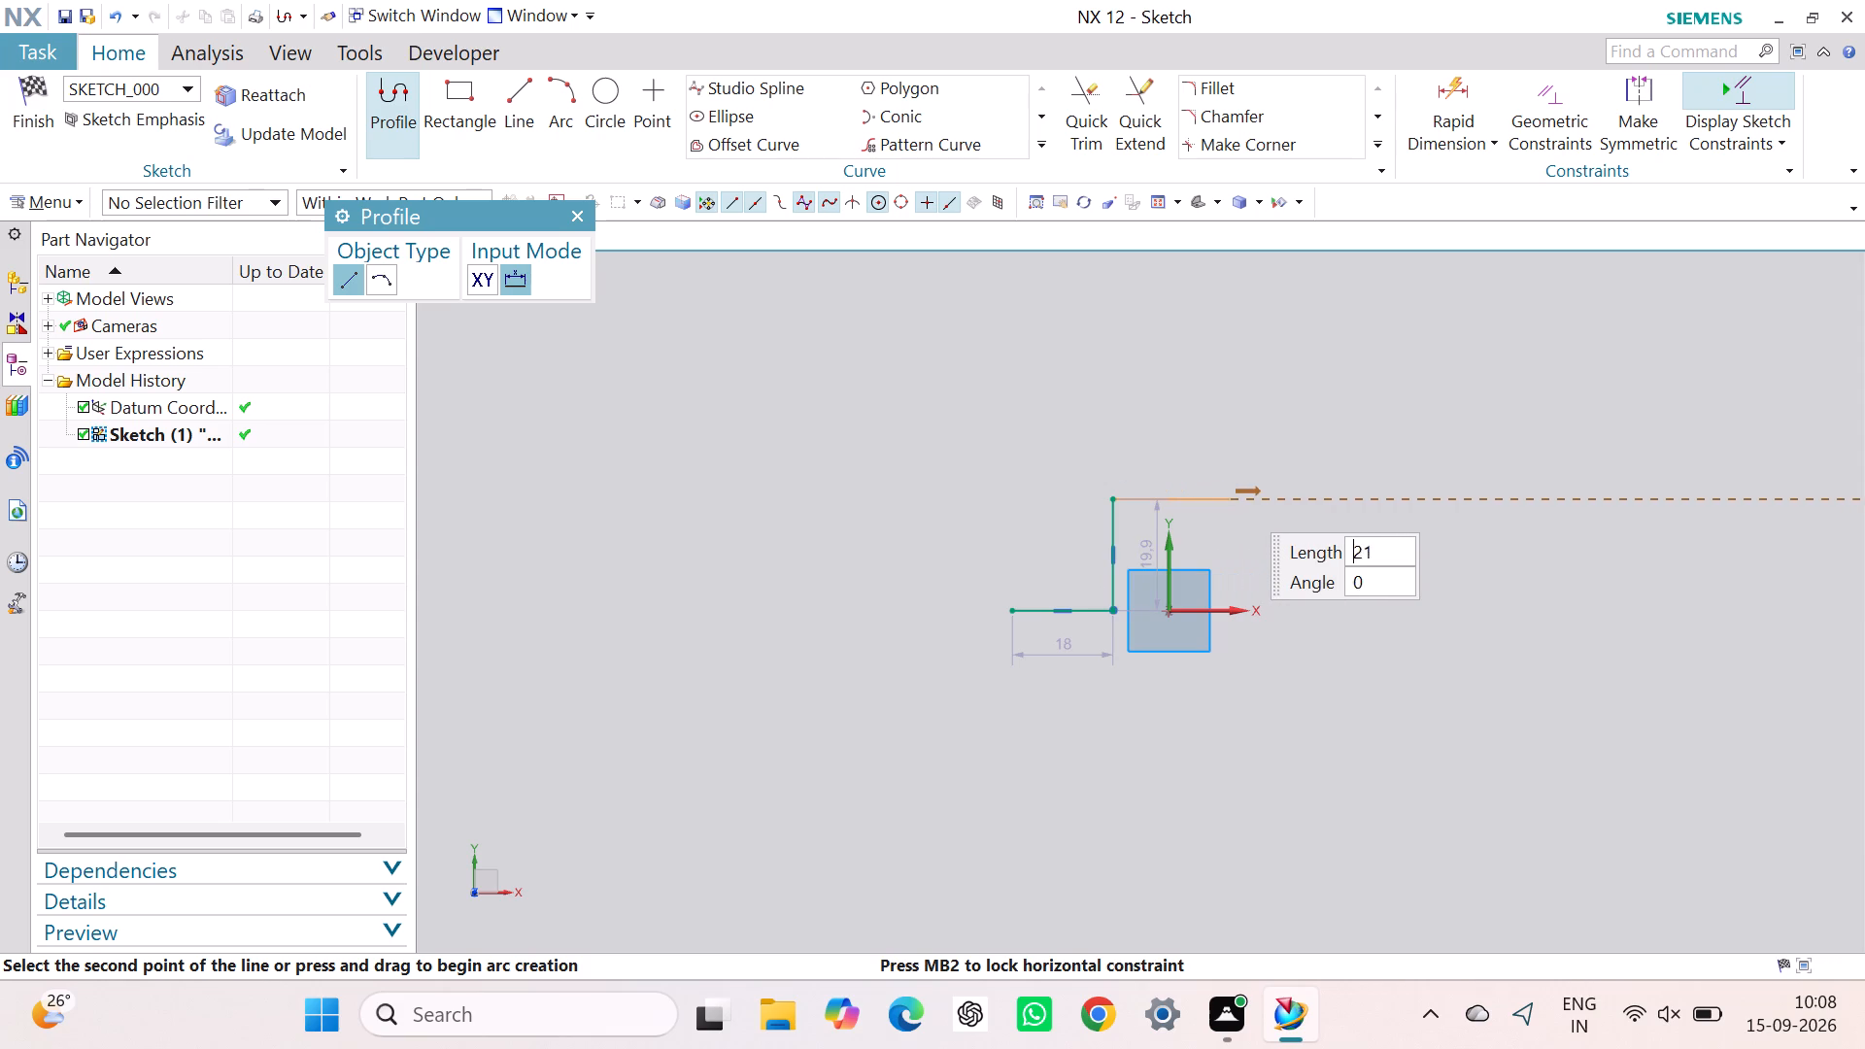
left_click(1277, 497)
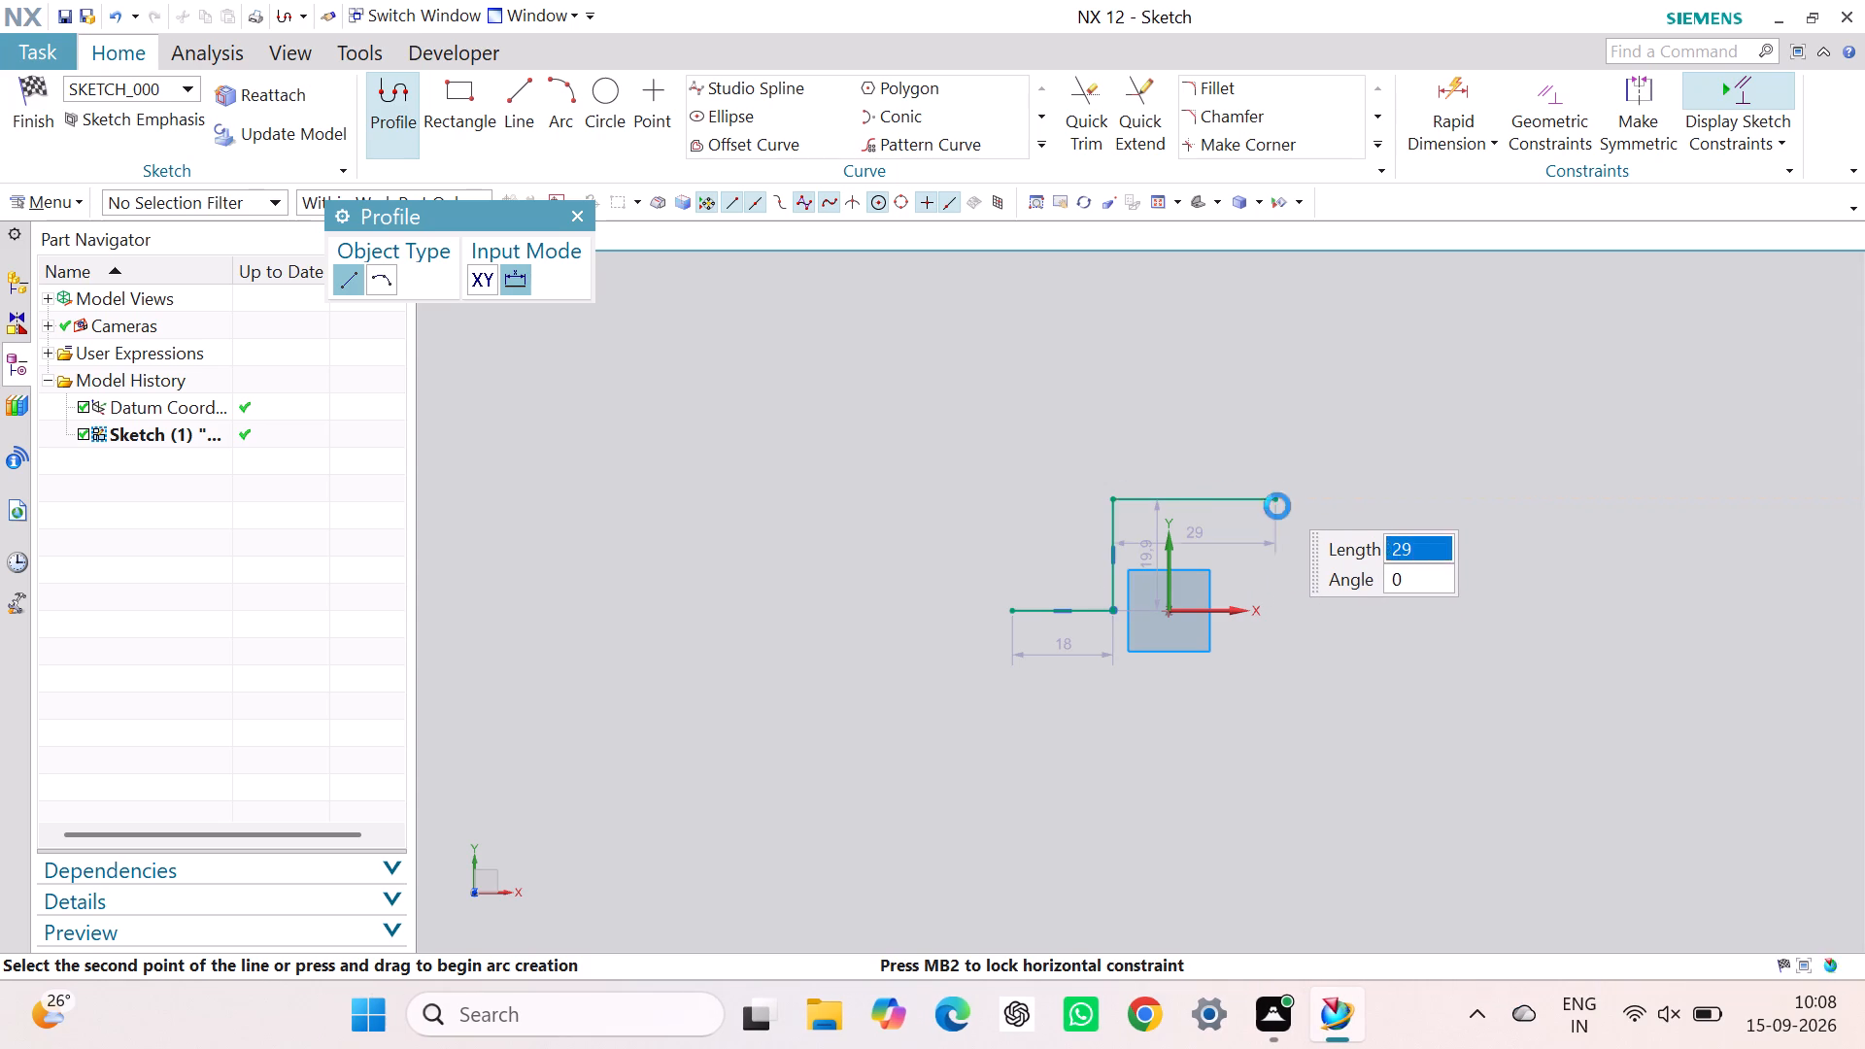
left_click(1279, 609)
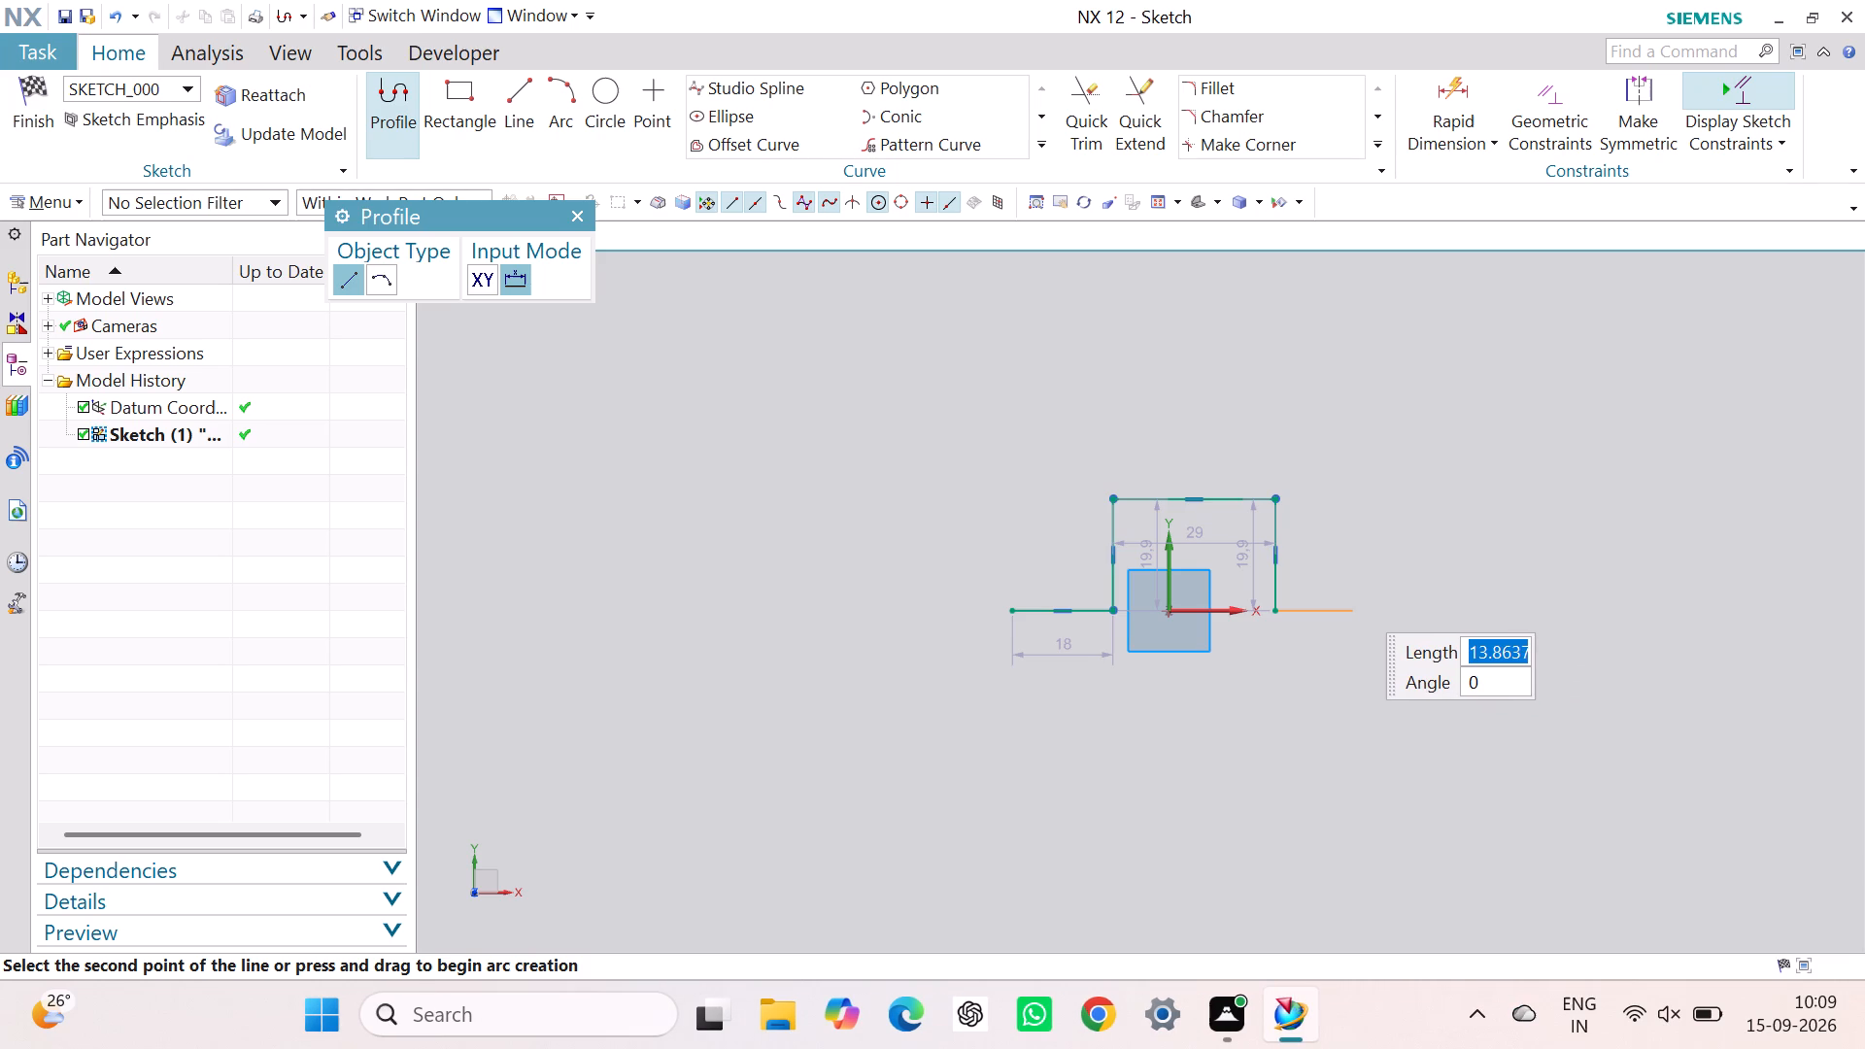
left_click(1354, 600)
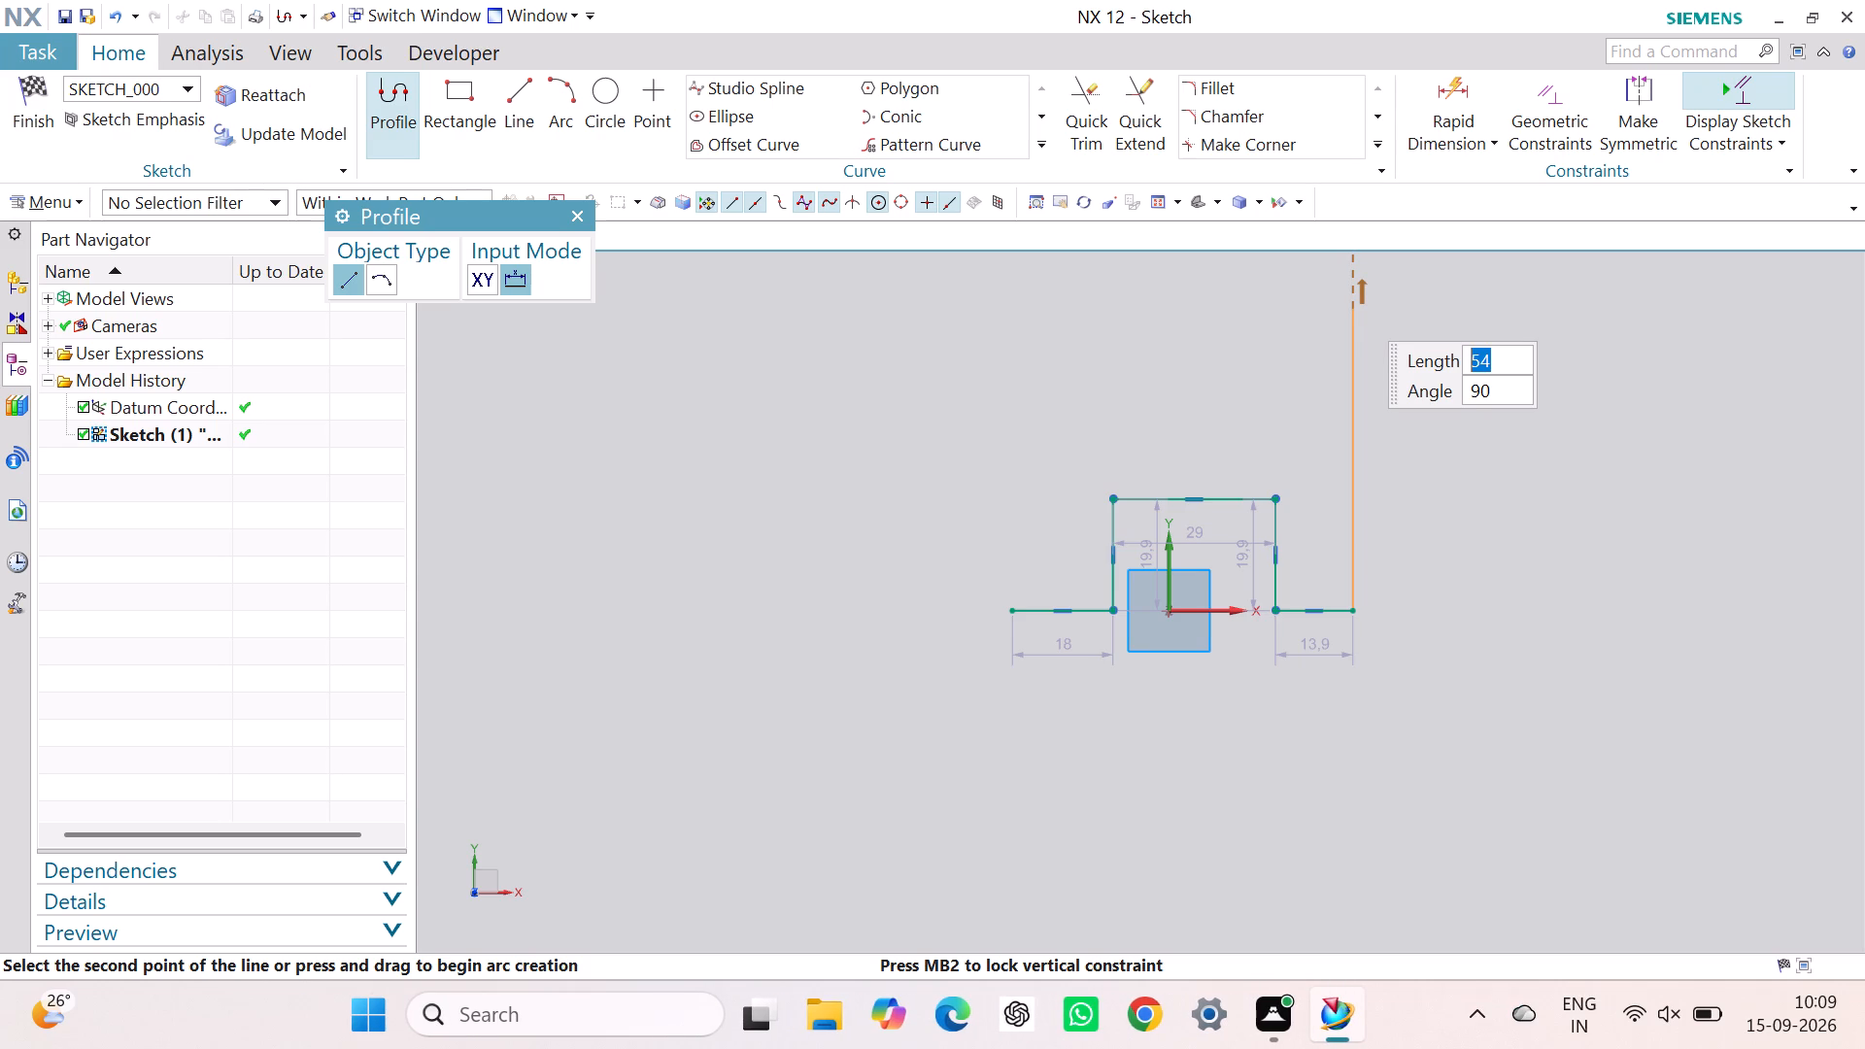
Close the profile with an about 55 mm vertical, 17.8 mm top line, 31 mm slope at 130°, 23.1 mm horizontal and vertical line to the start.
left_click(1356, 303)
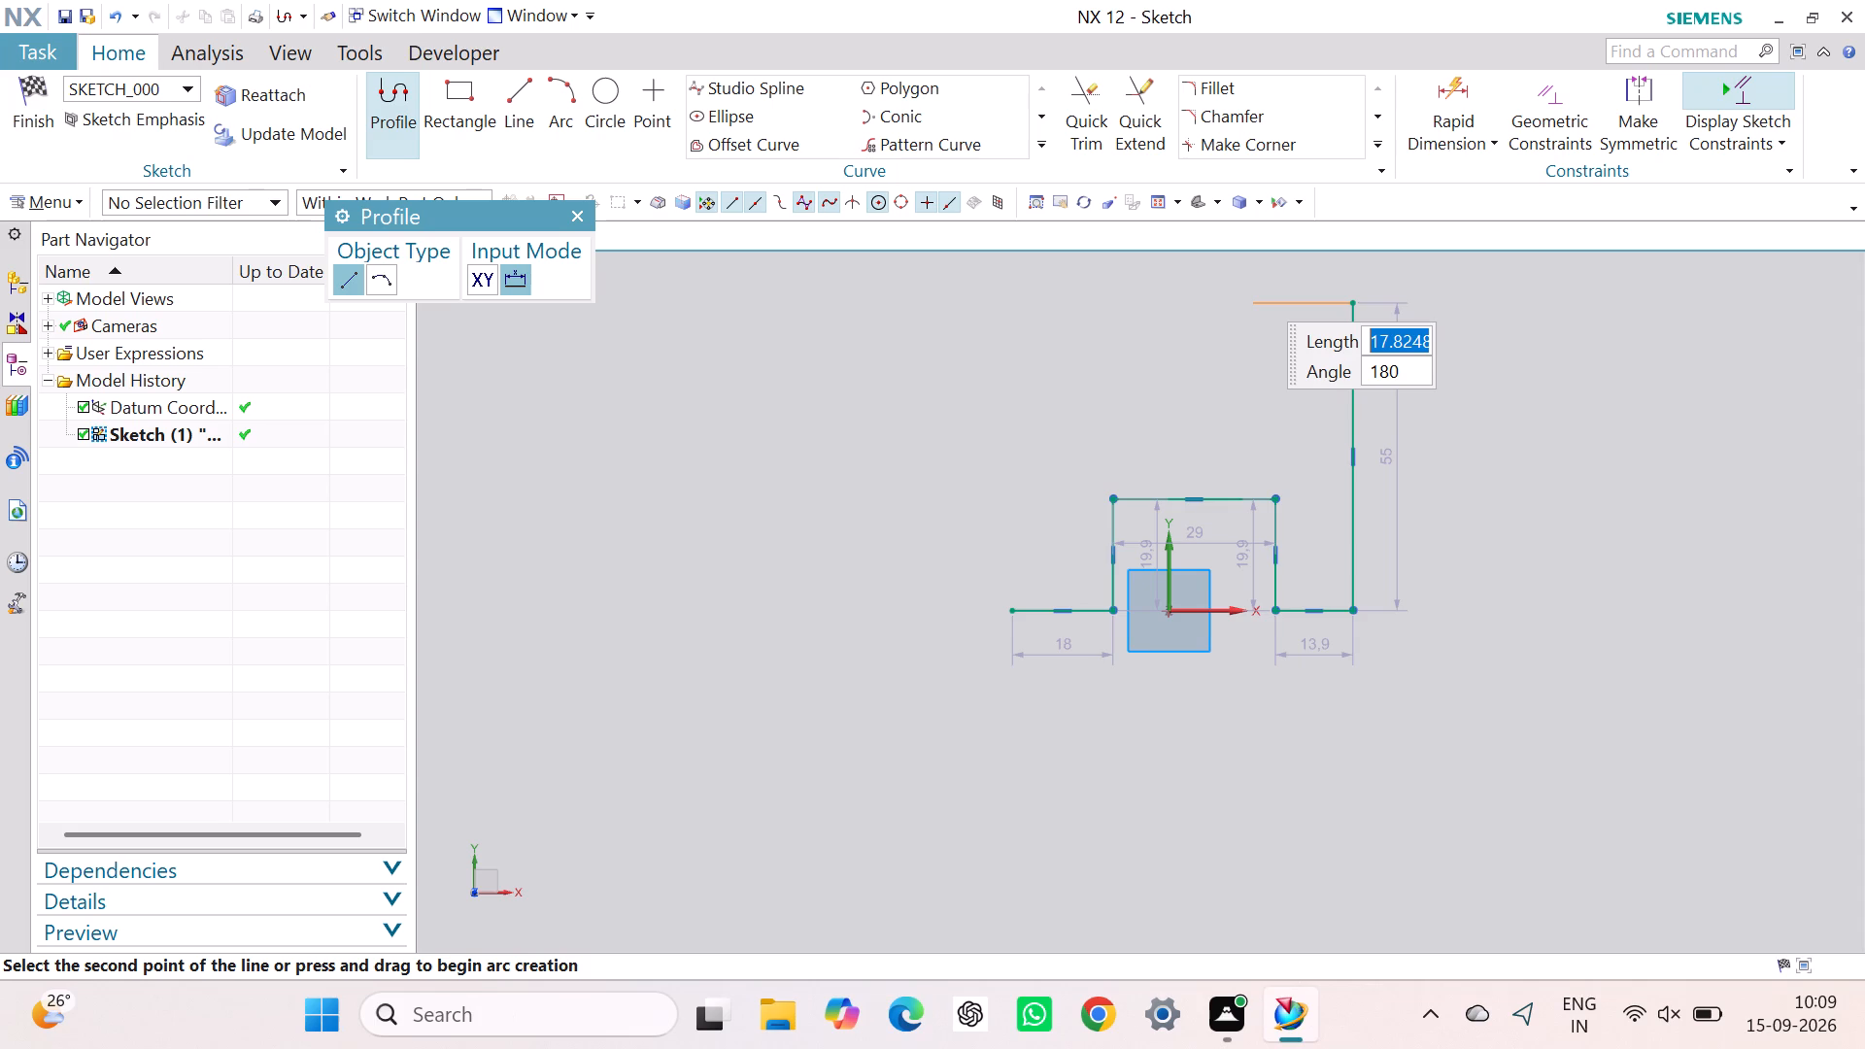
left_click(1255, 289)
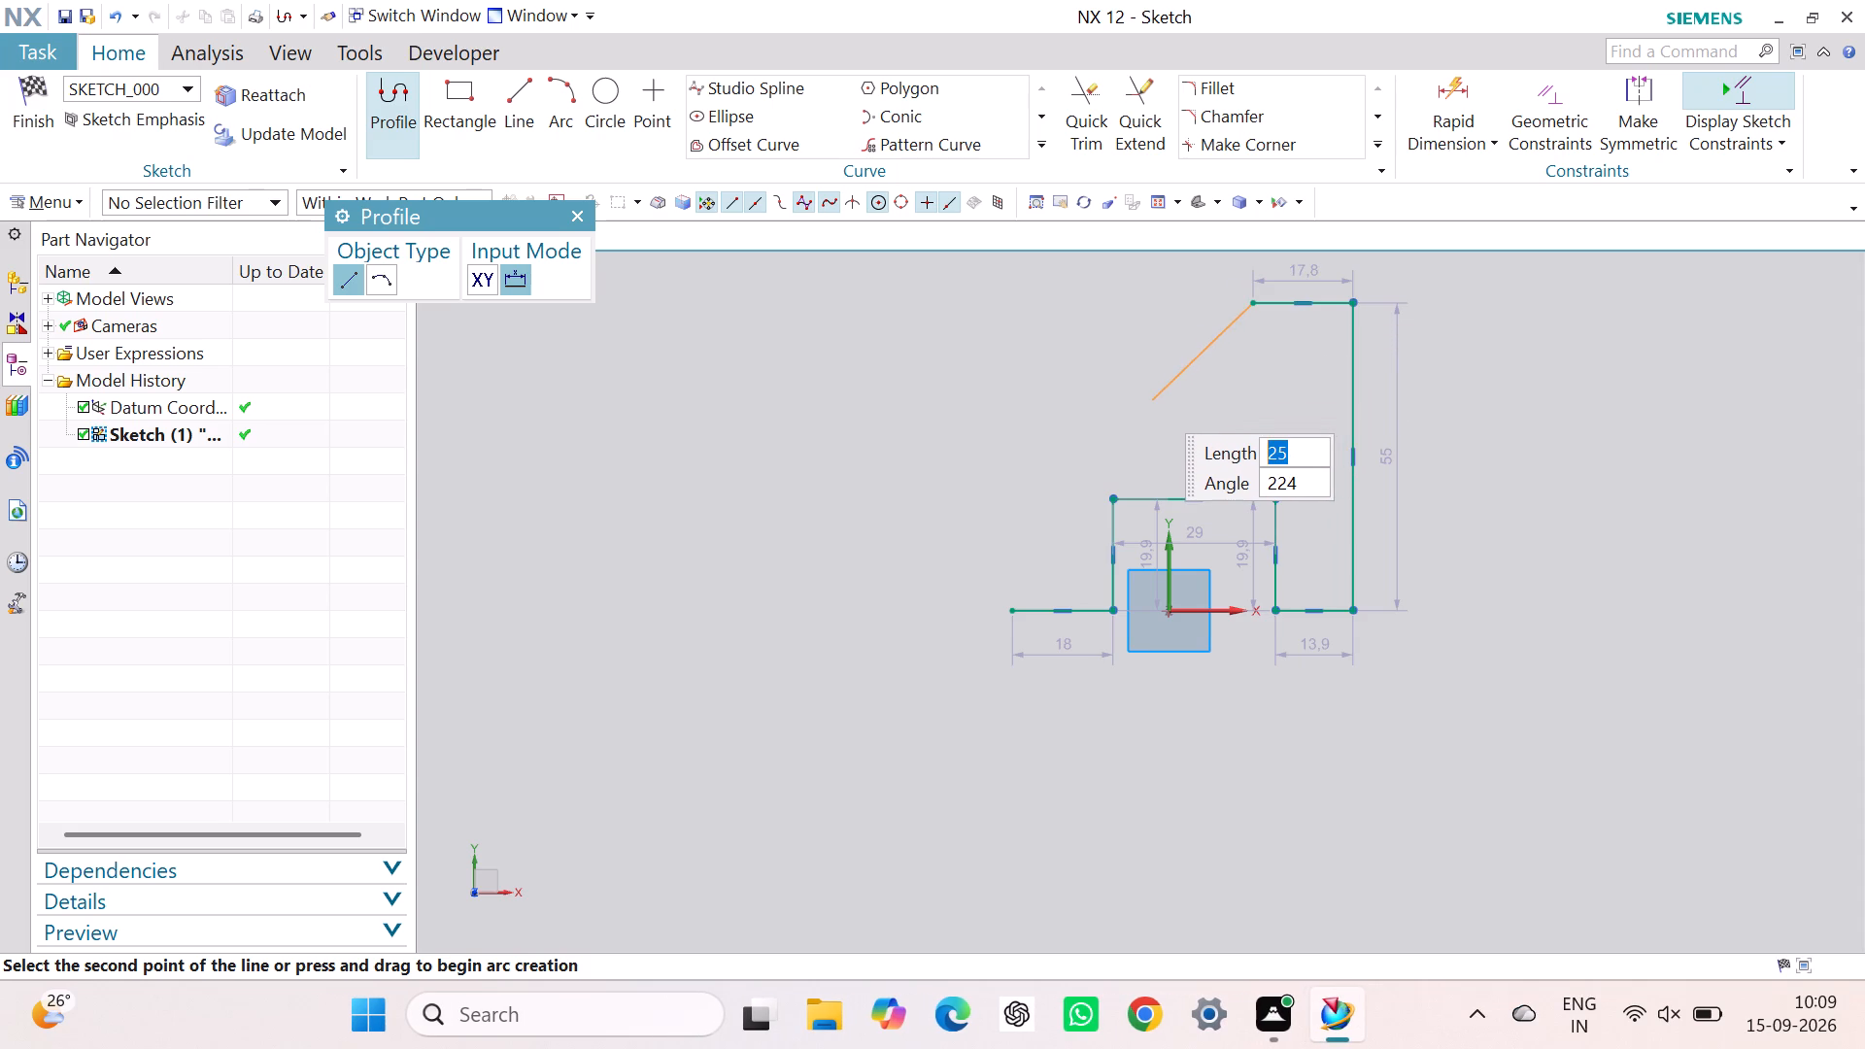
left_click(1141, 435)
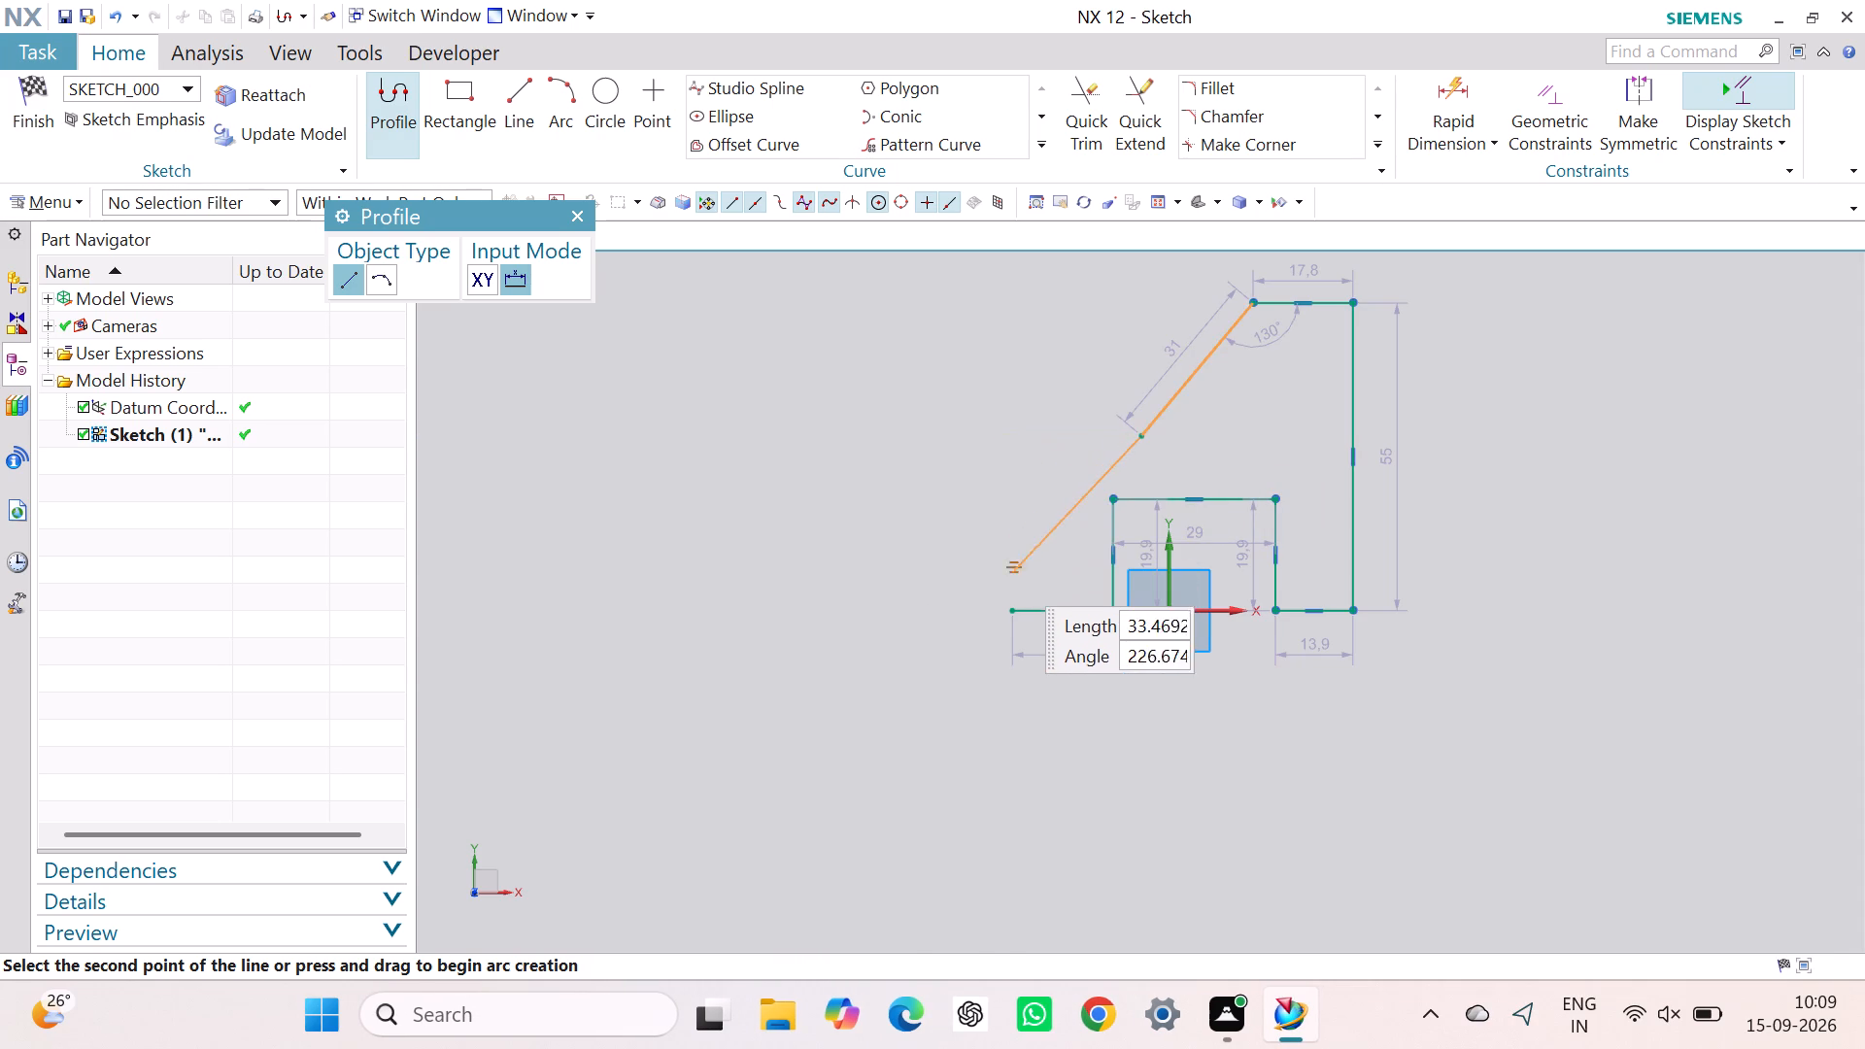
left_click(1014, 439)
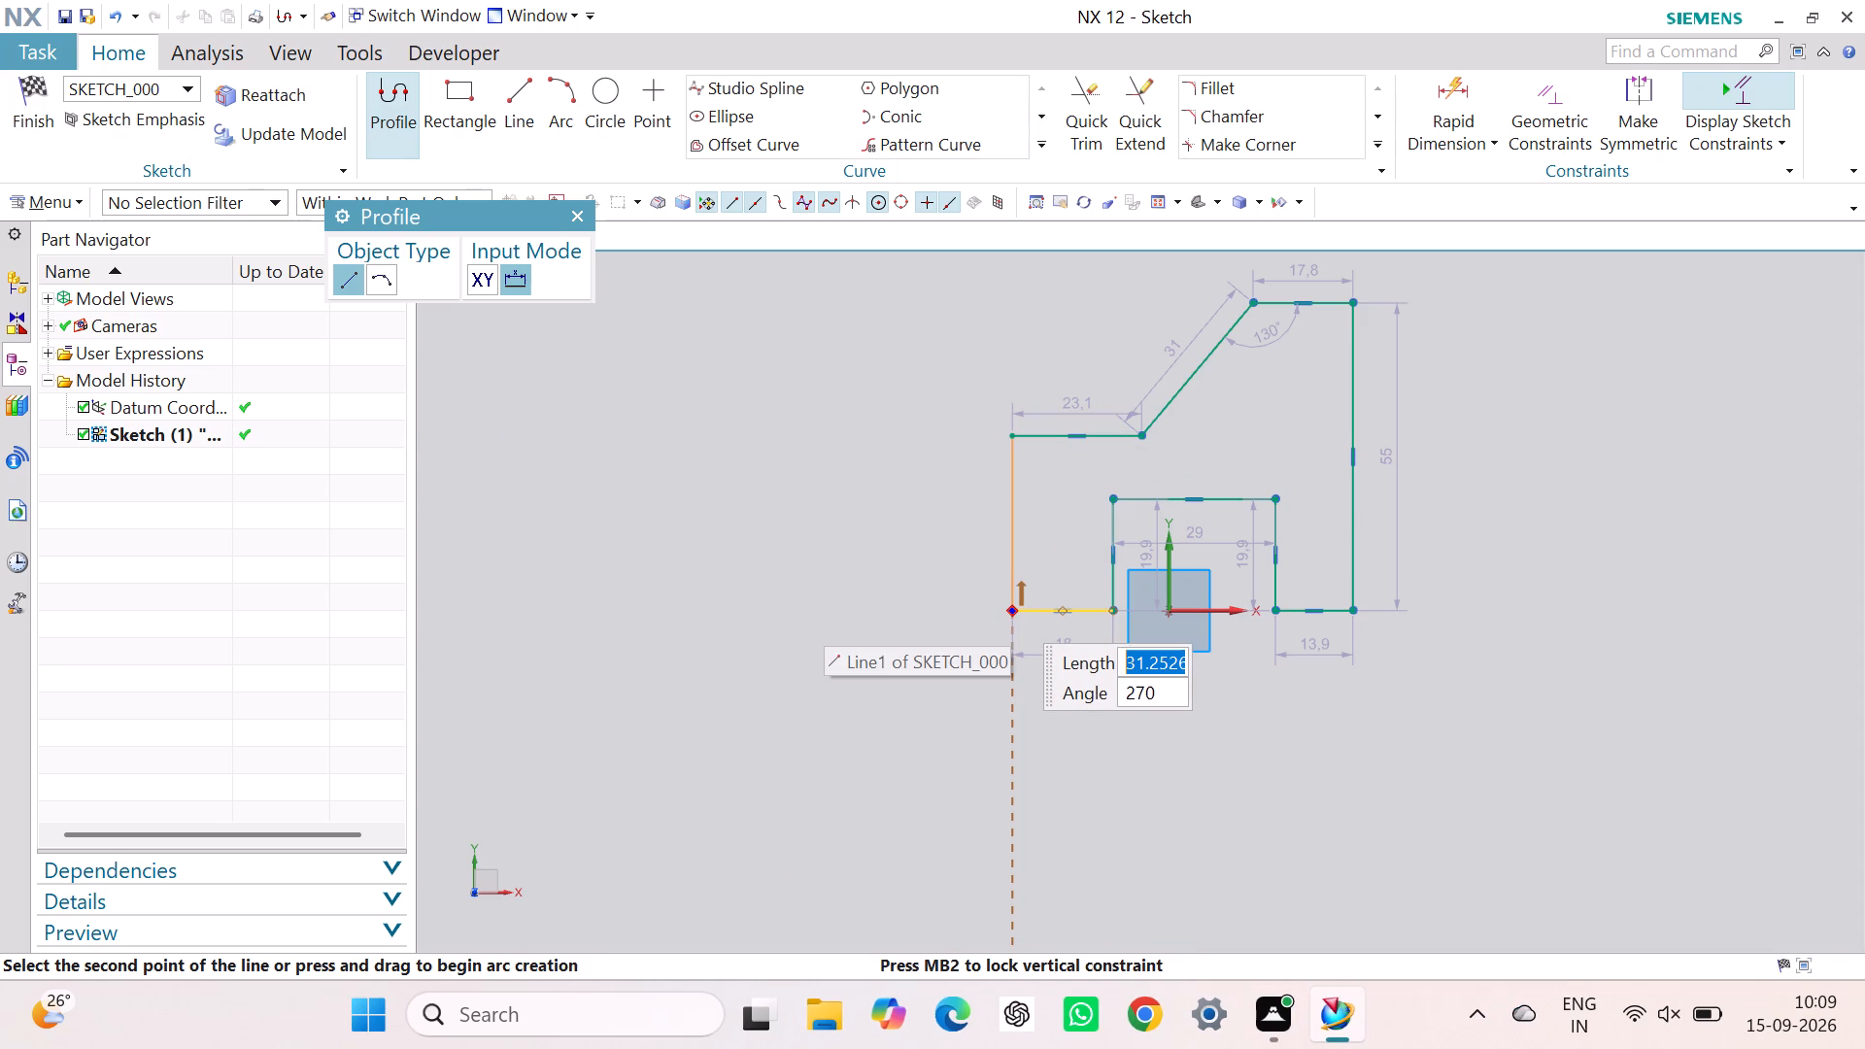
left_click(1011, 611)
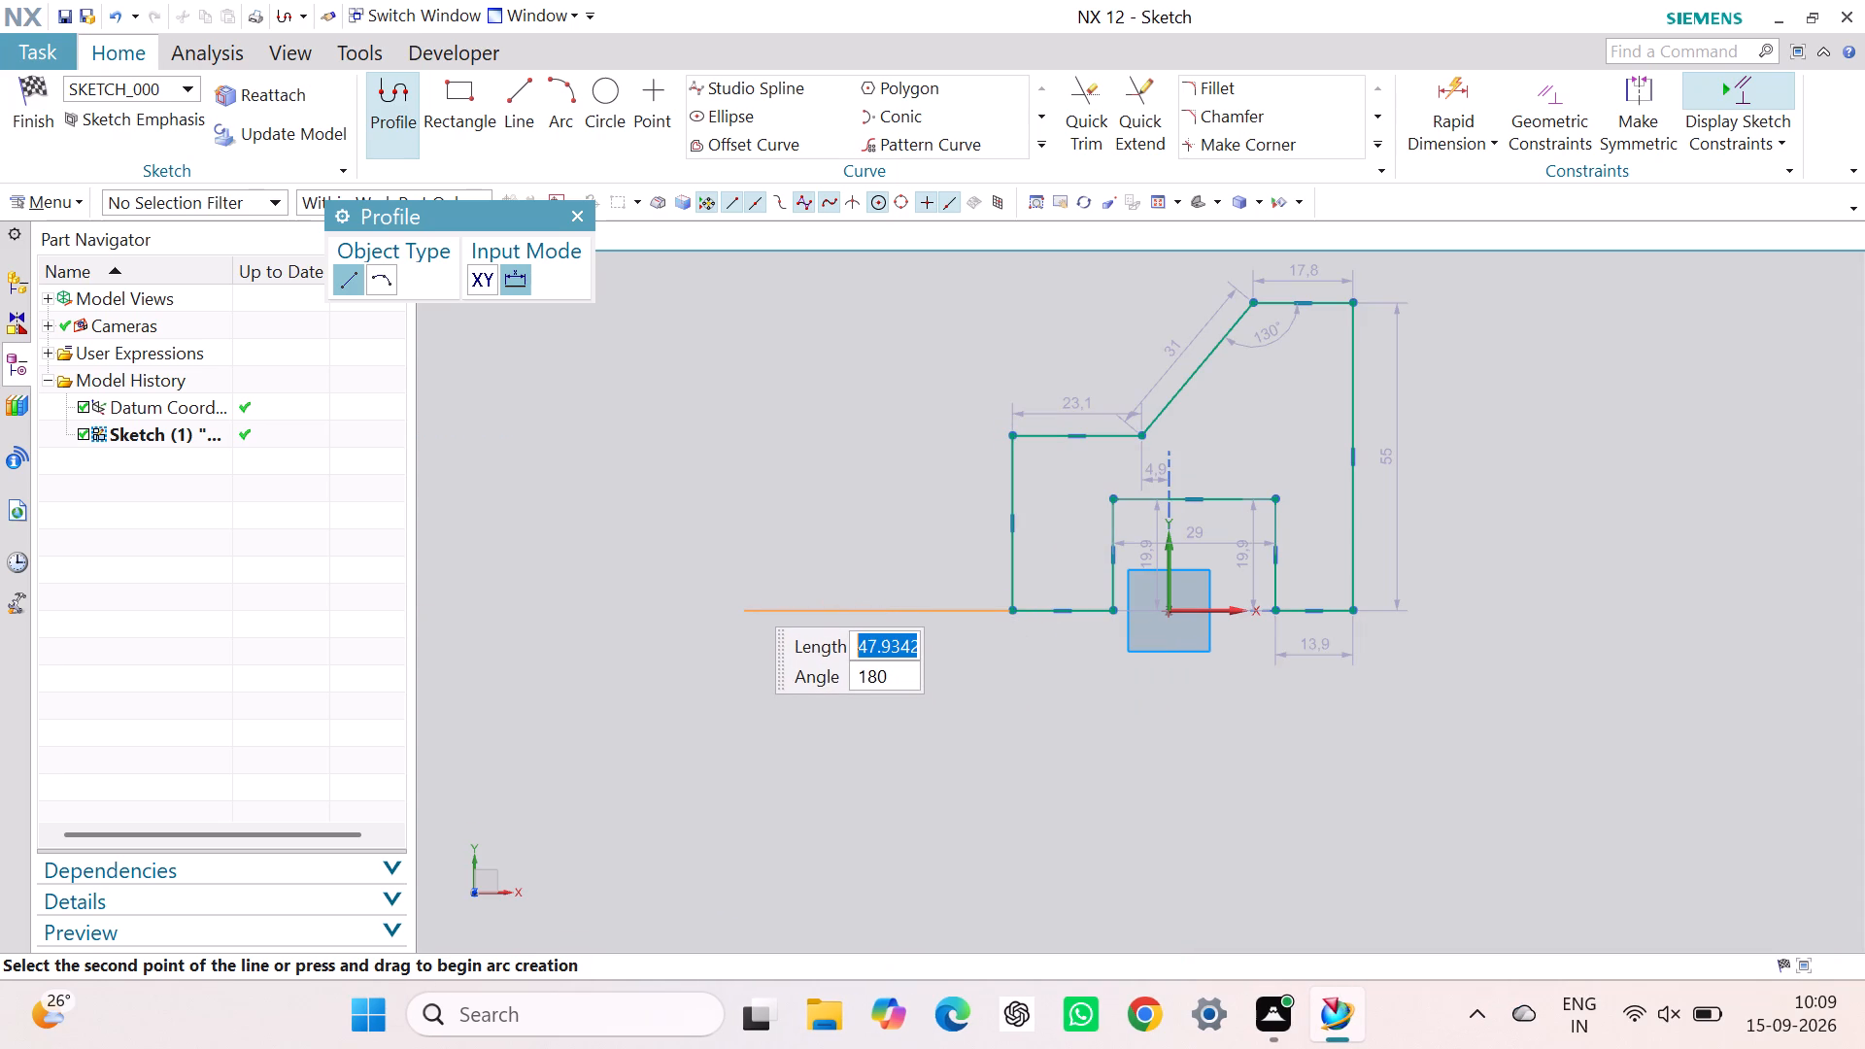
key("Escape")
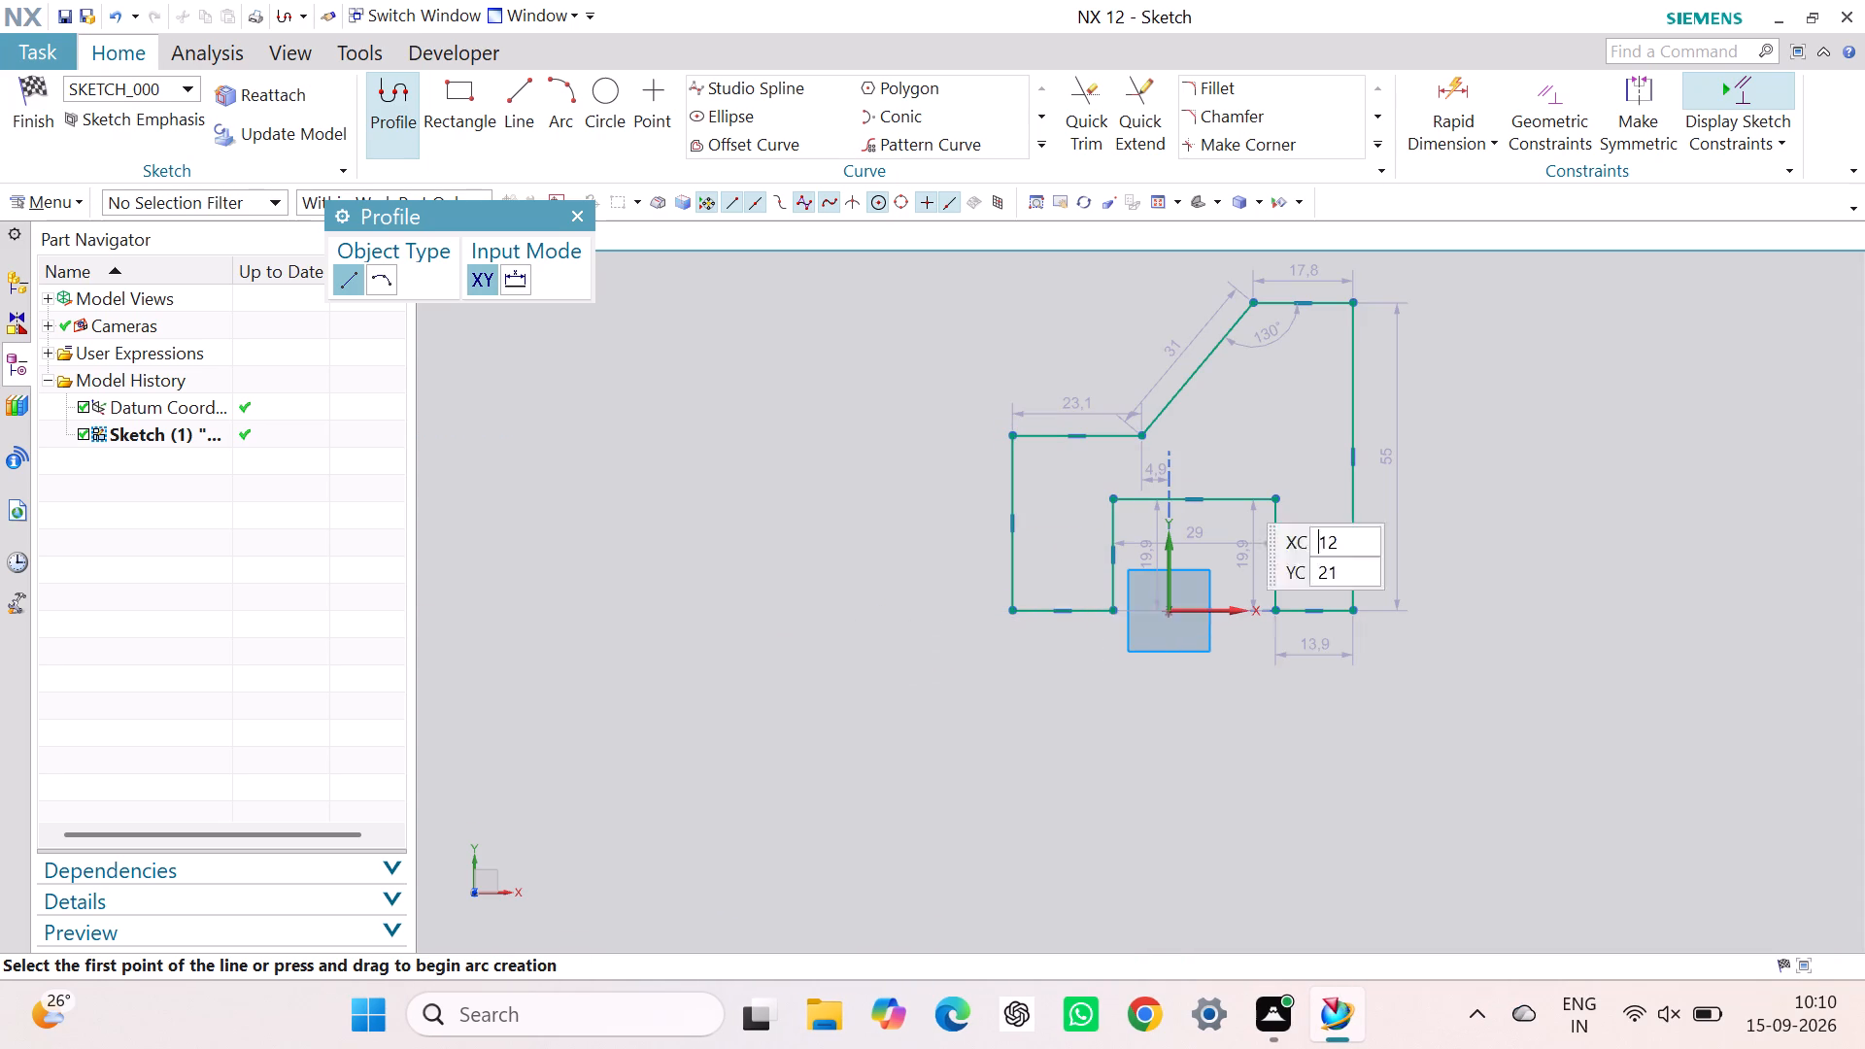
key("Escape")
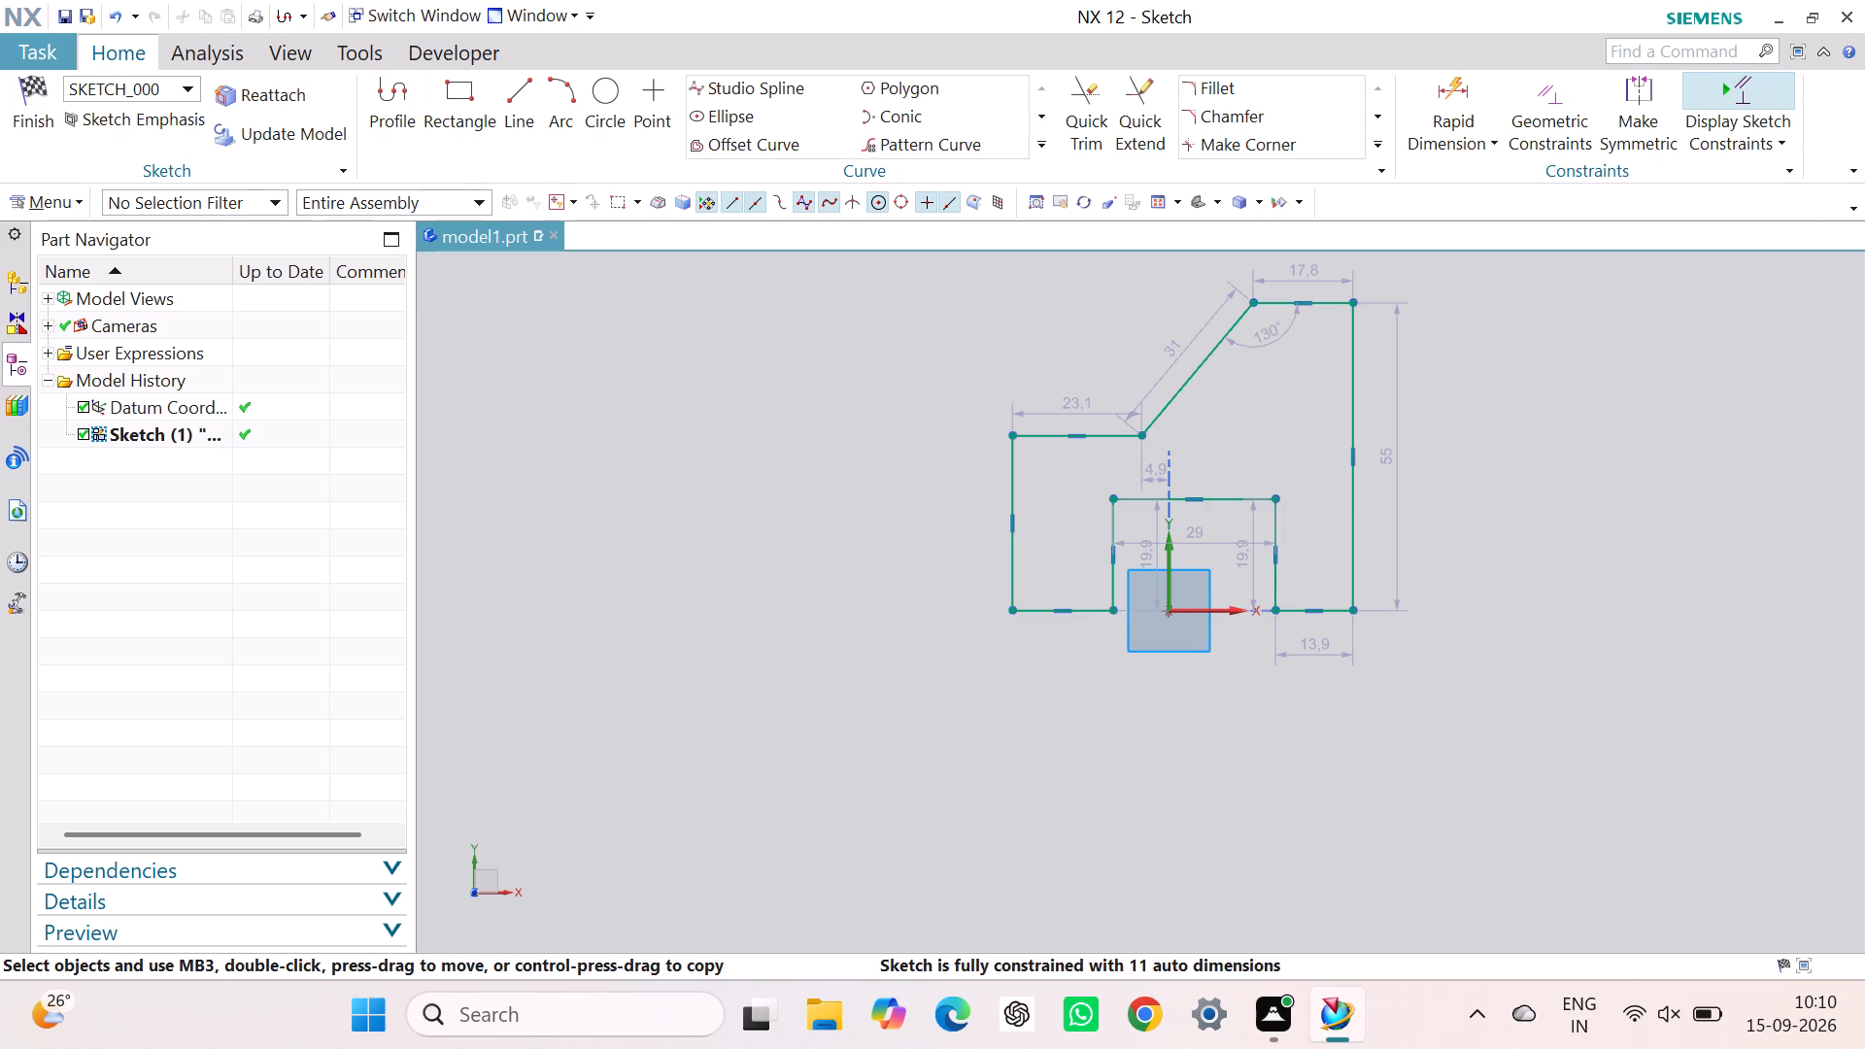
Make the two vertical sides of the bottom notch symmetric about the sketch Y axis.
left_click(1640, 86)
left_click(1115, 567)
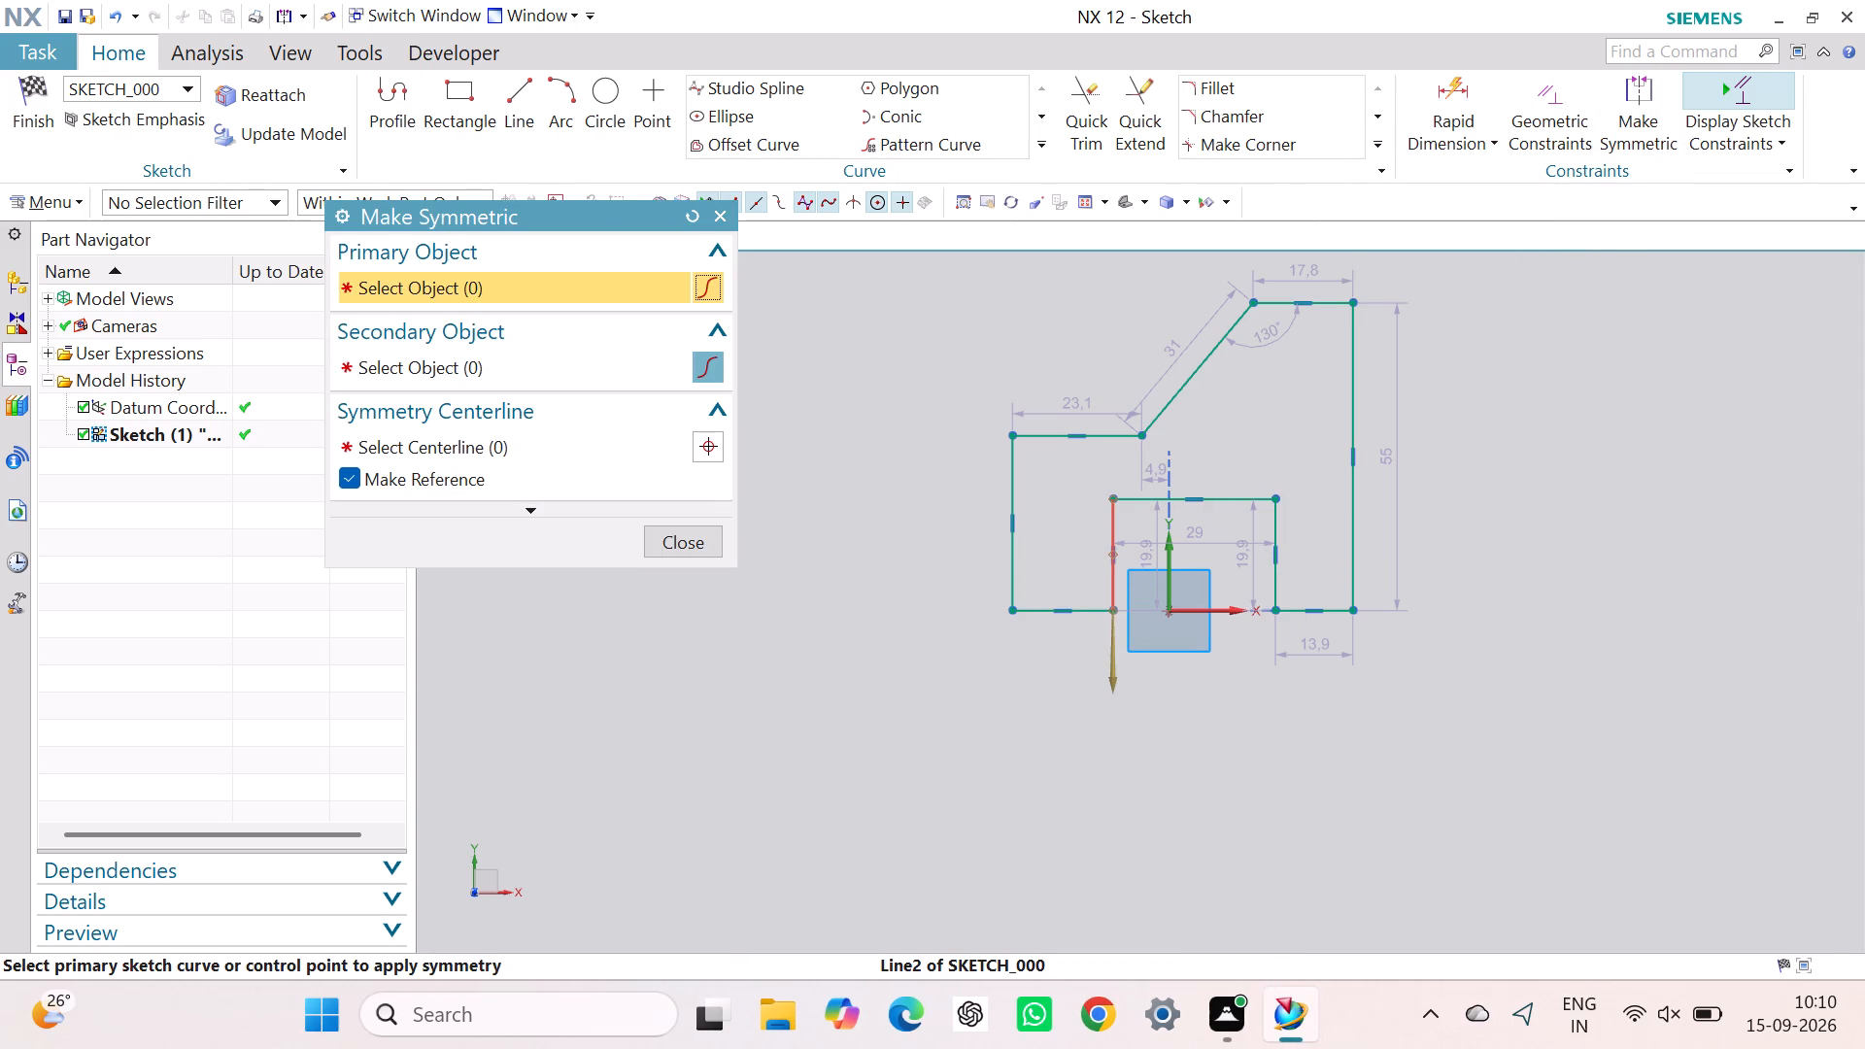
left_click(1273, 574)
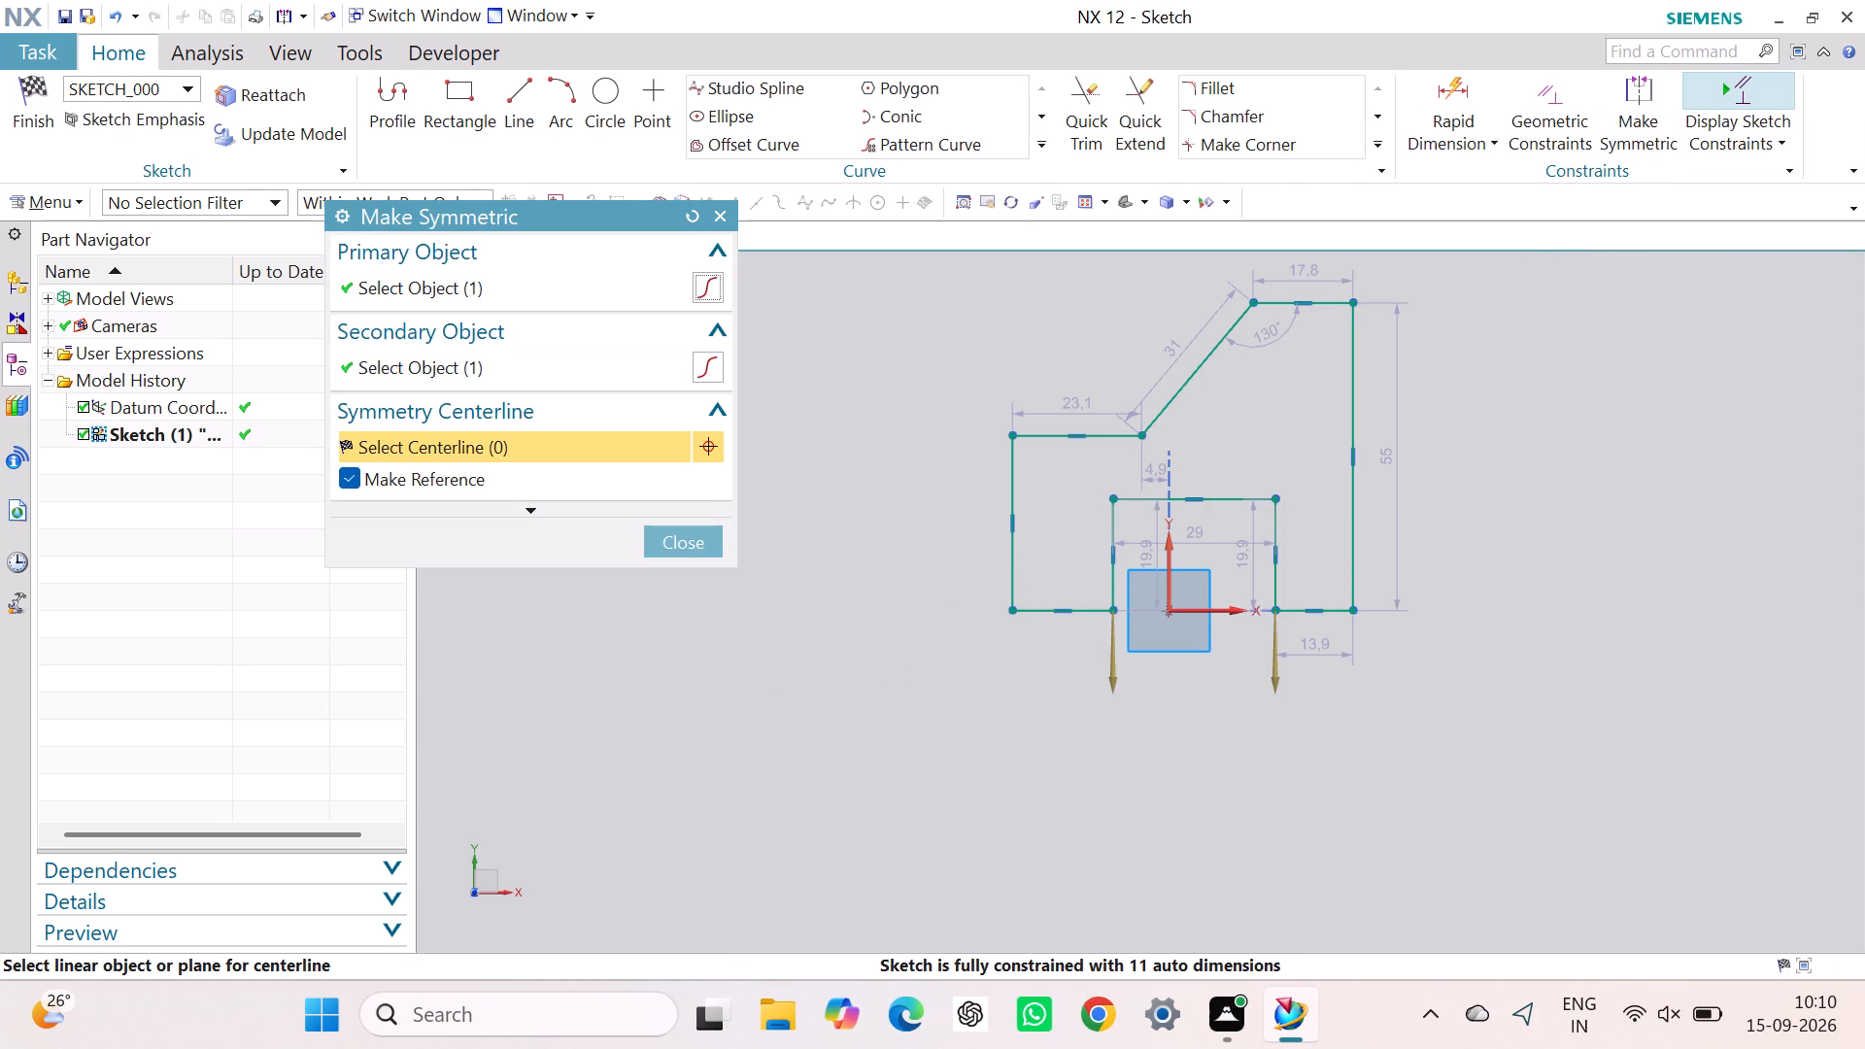
left_click(1169, 556)
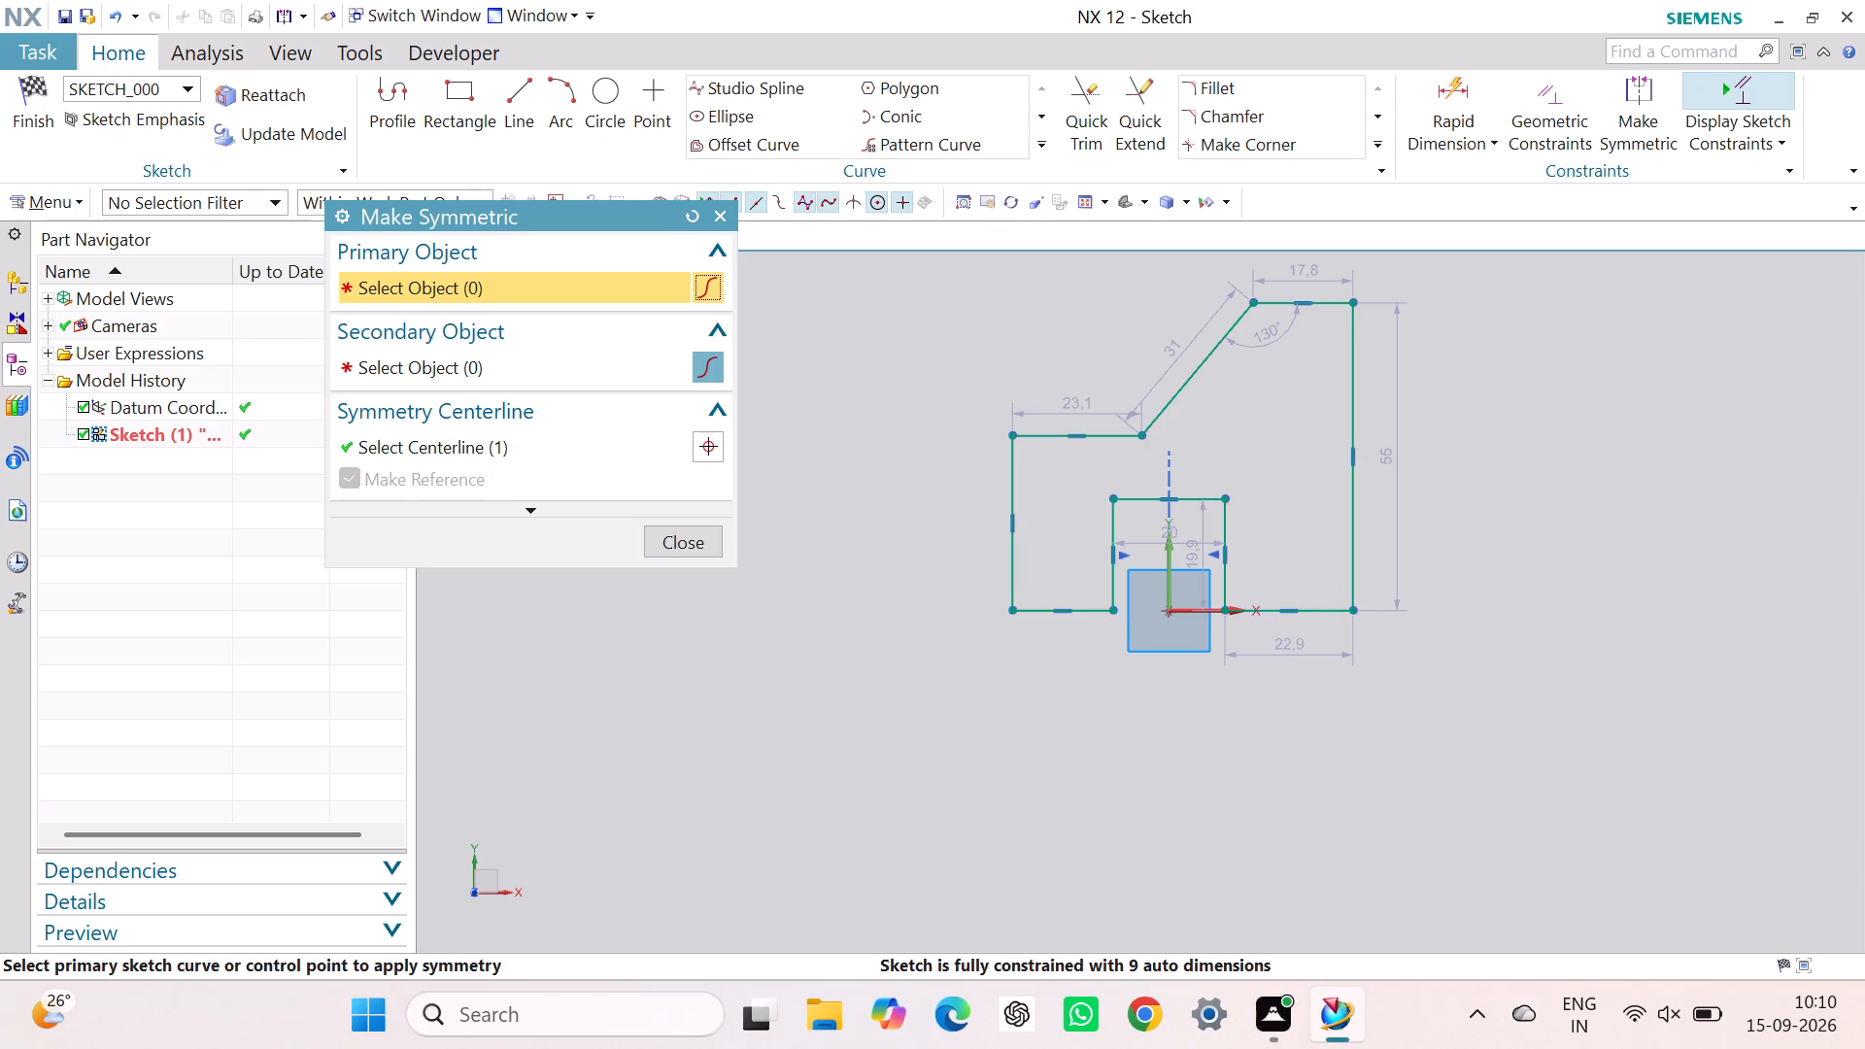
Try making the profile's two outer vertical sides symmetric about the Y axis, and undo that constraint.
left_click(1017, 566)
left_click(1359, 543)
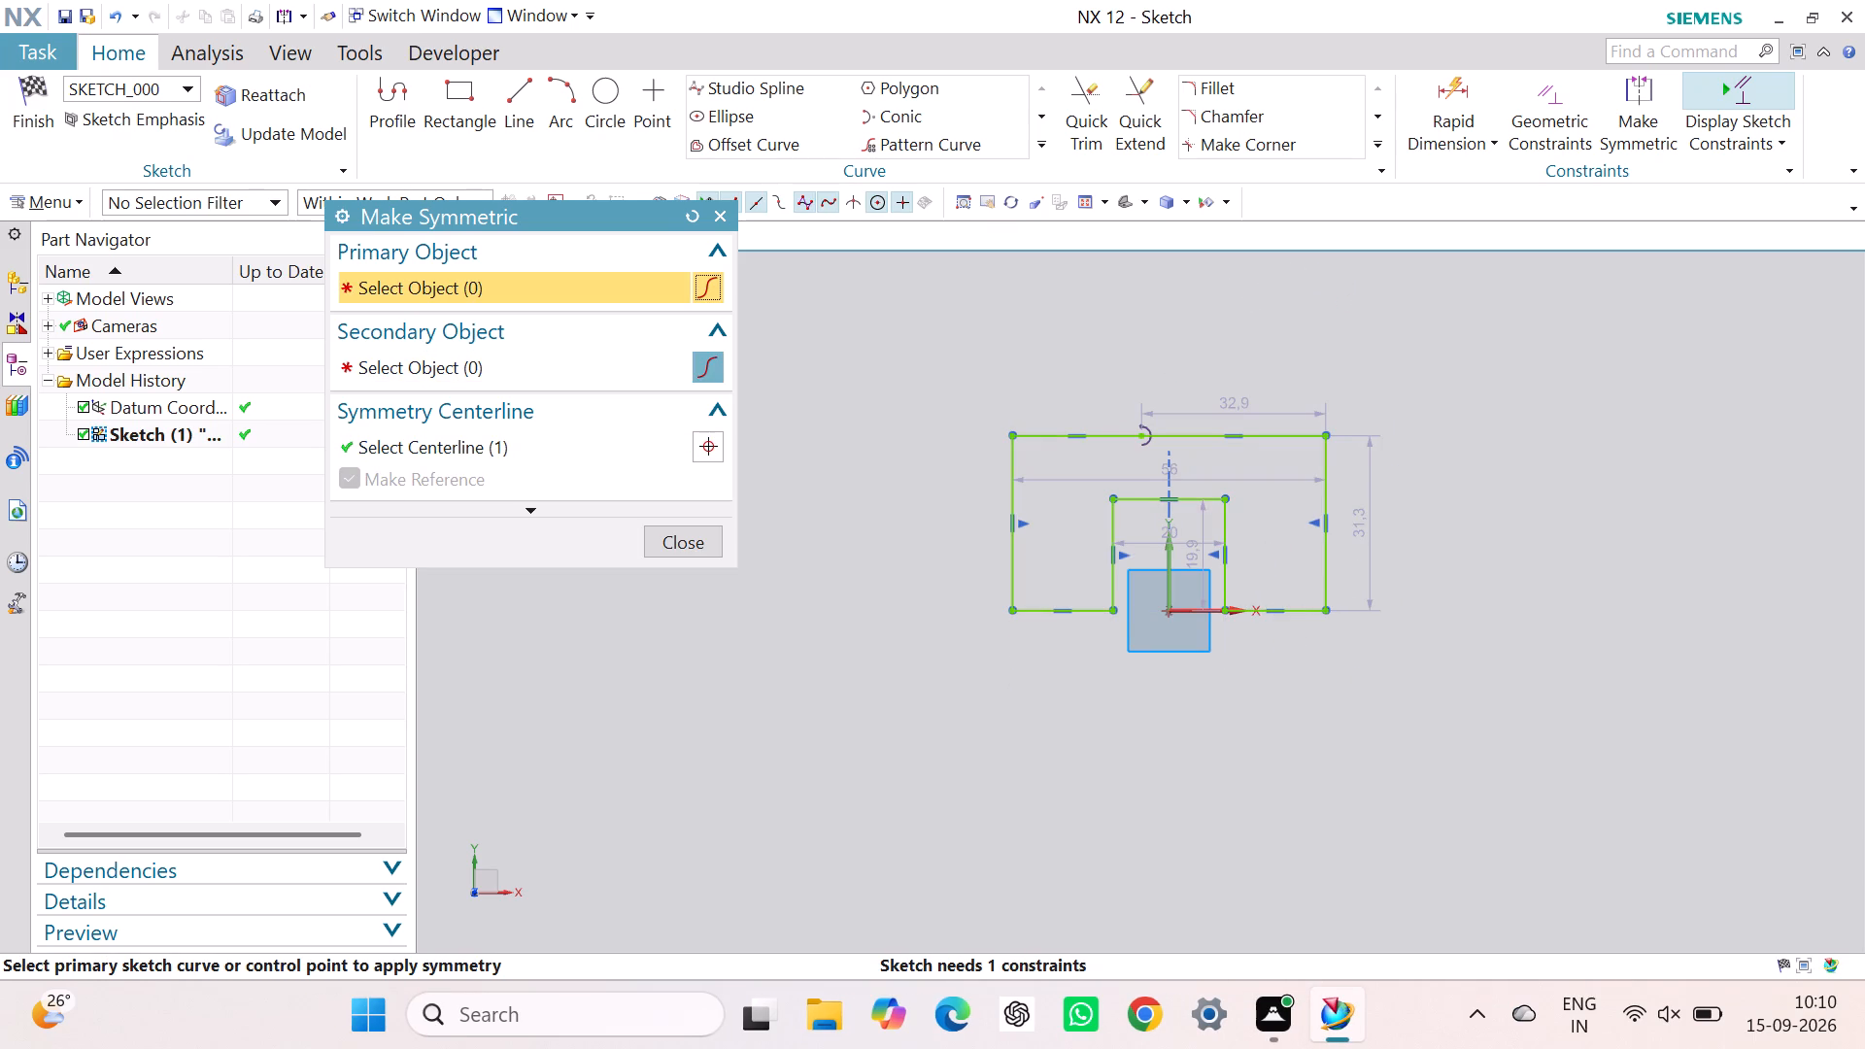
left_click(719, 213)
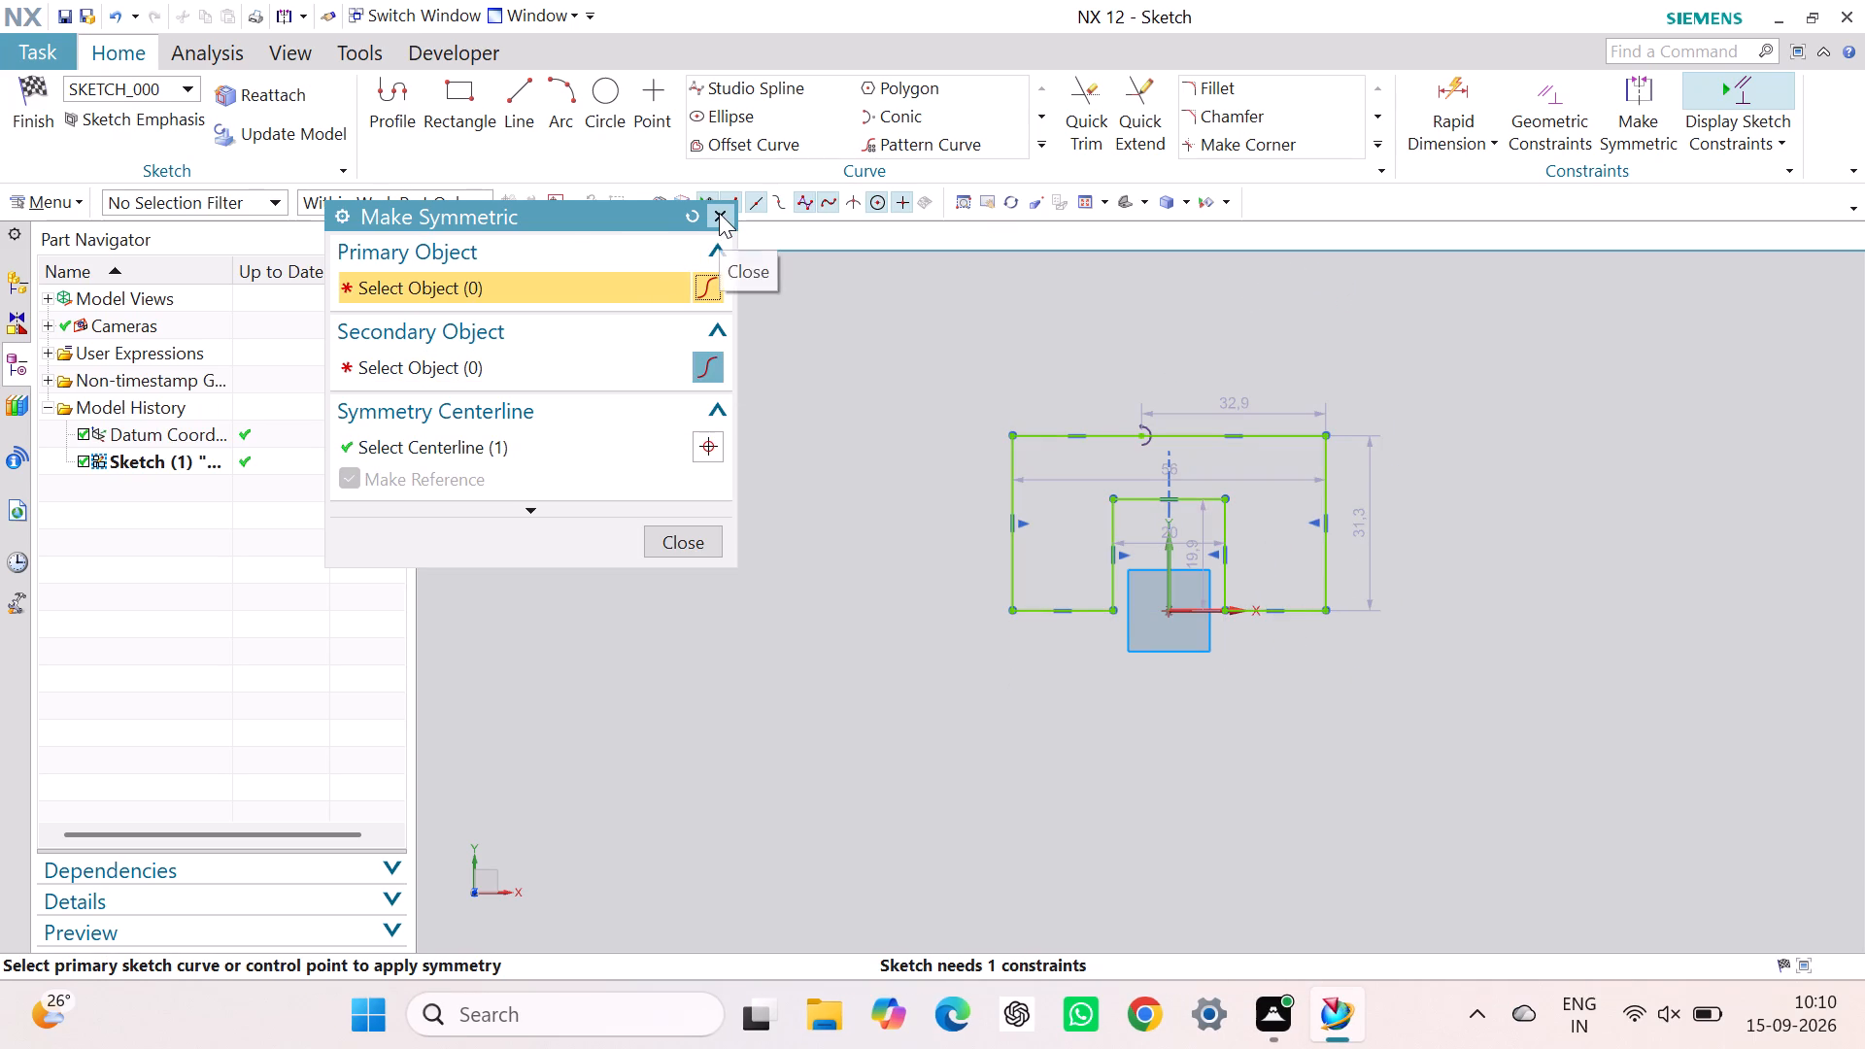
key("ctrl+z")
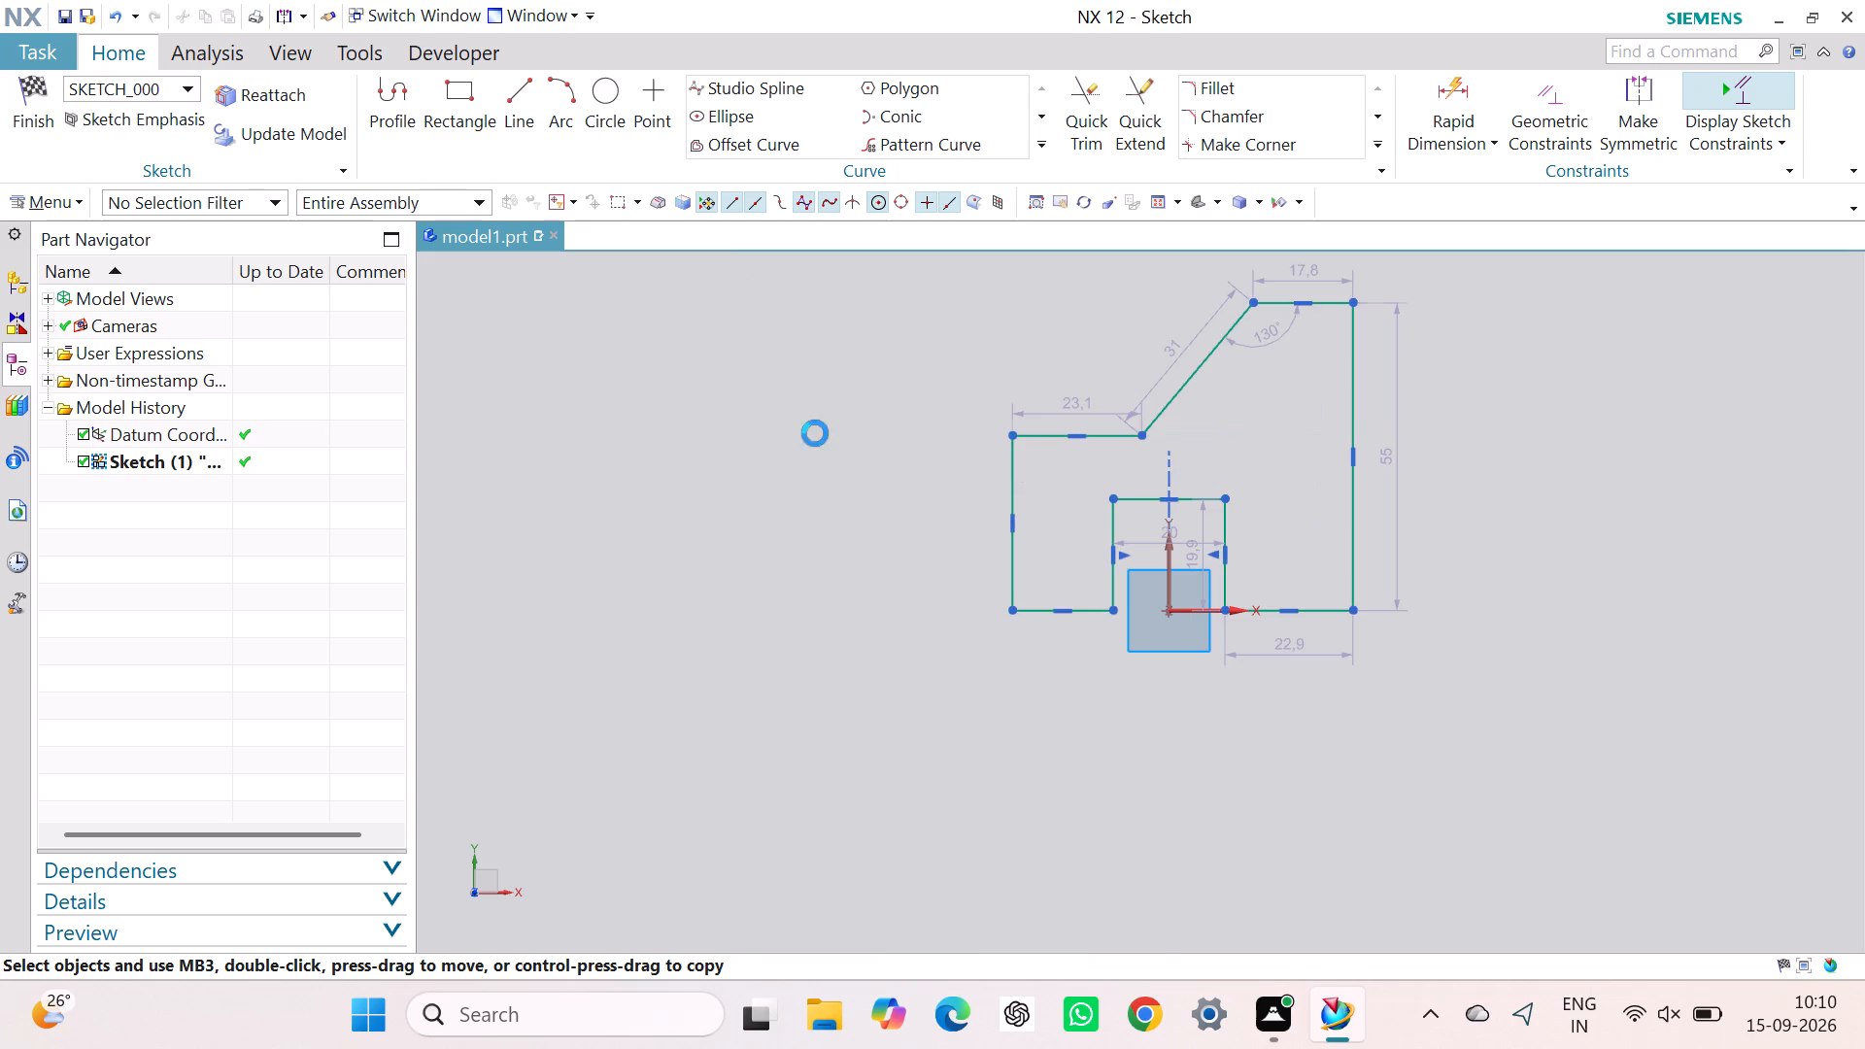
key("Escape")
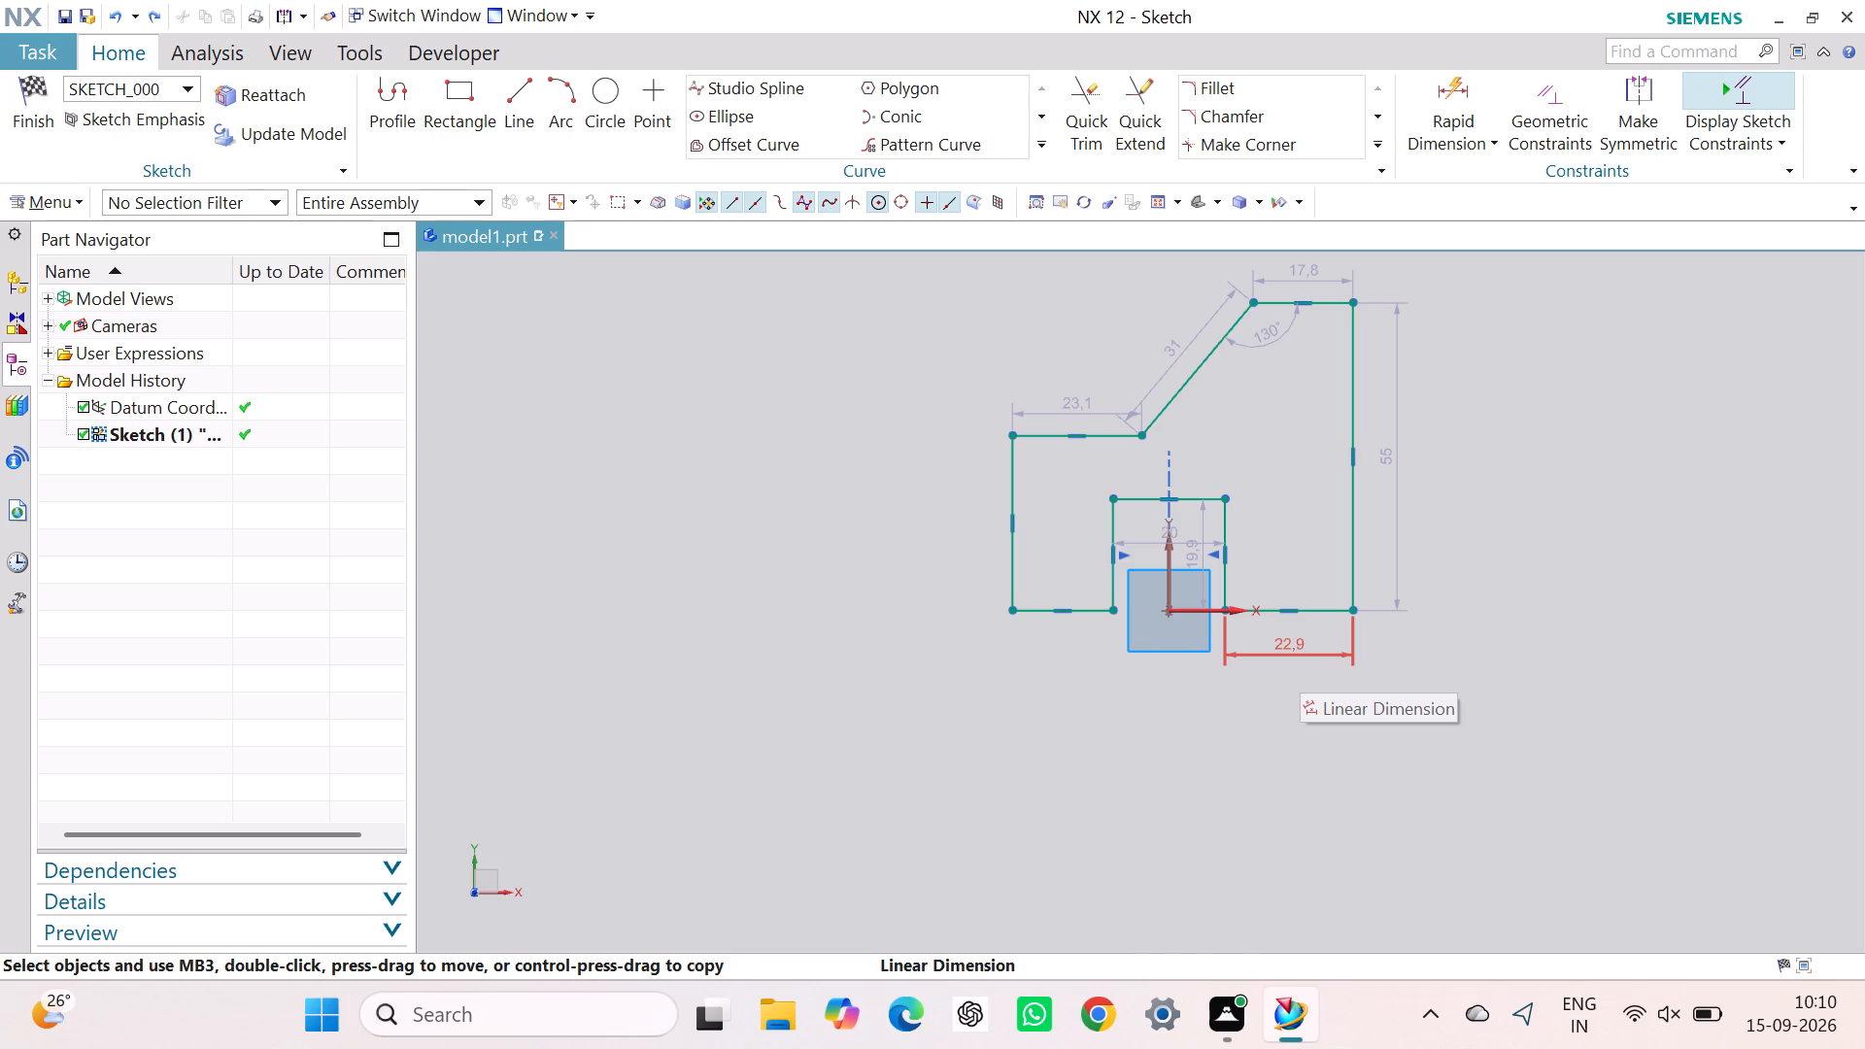
Reposition the notch width dimension below the profile's bottom edge and set it to 26 mm.
left_click_drag(1153, 538, 1150, 574)
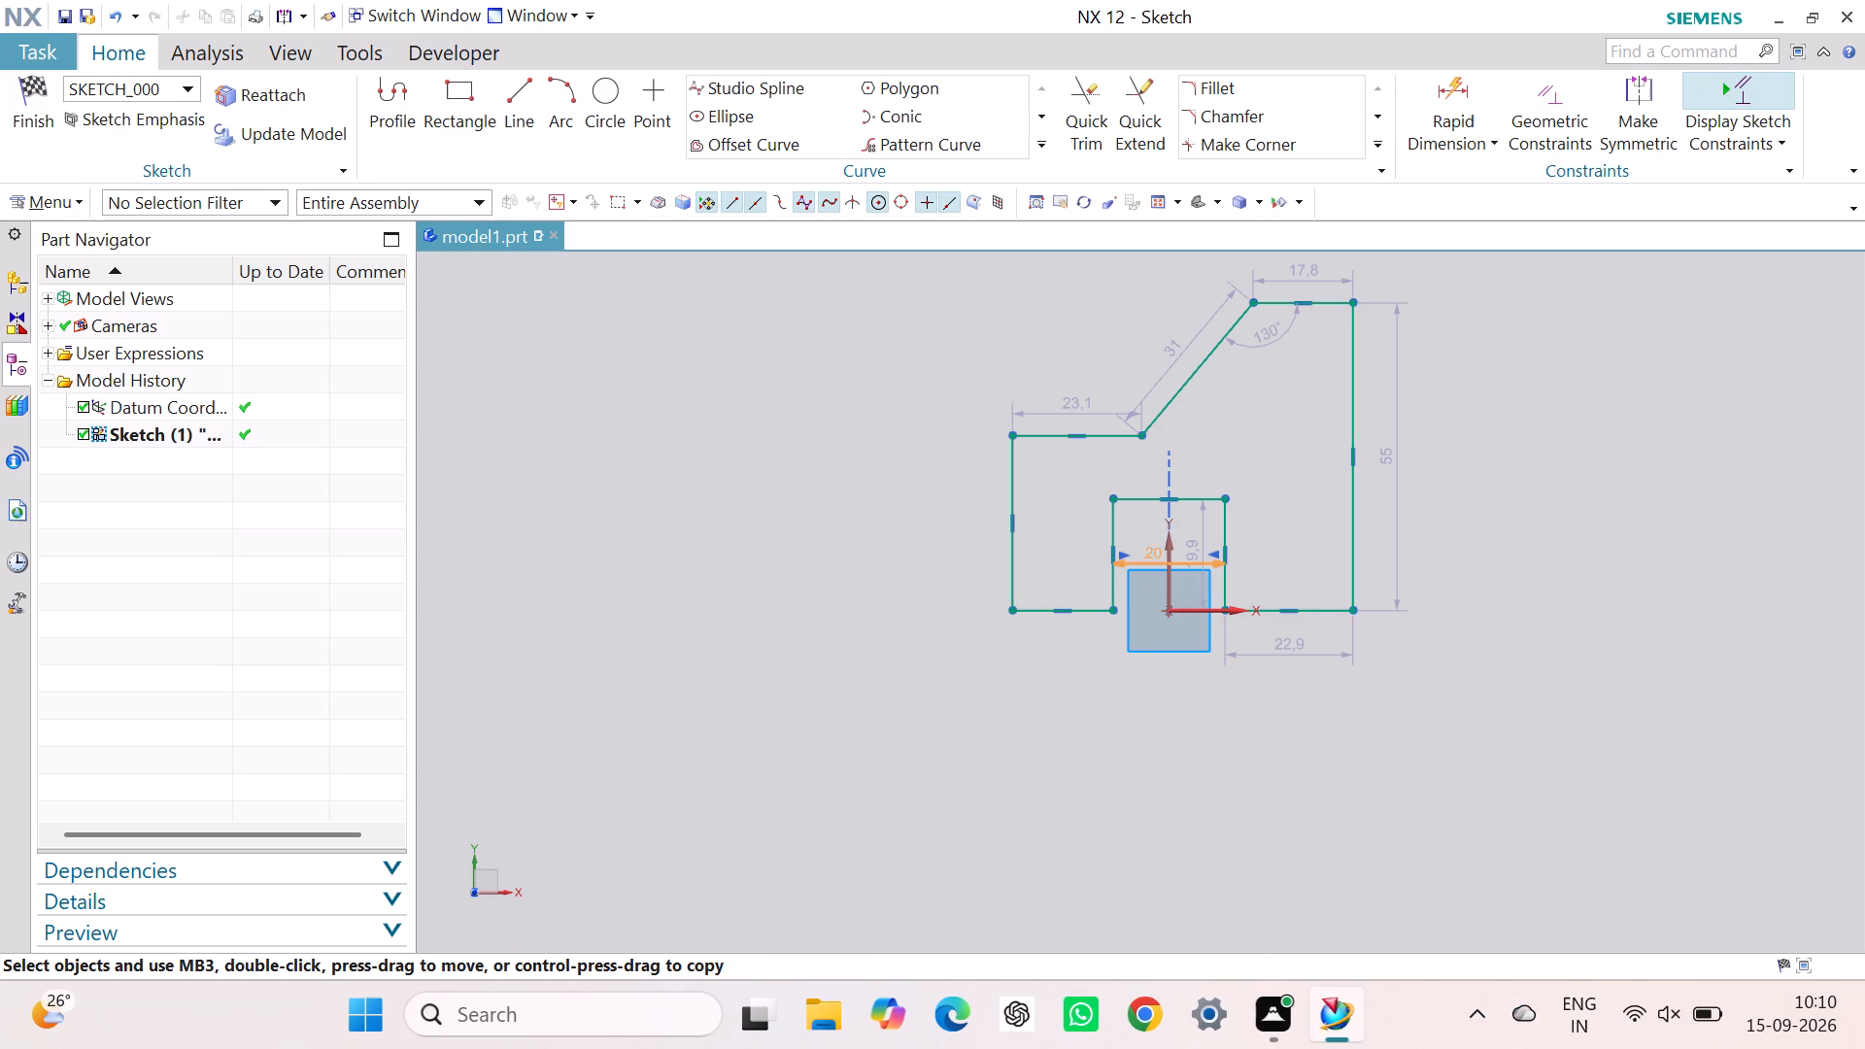
left_click_drag(1150, 574, 1157, 666)
double_click(1157, 666)
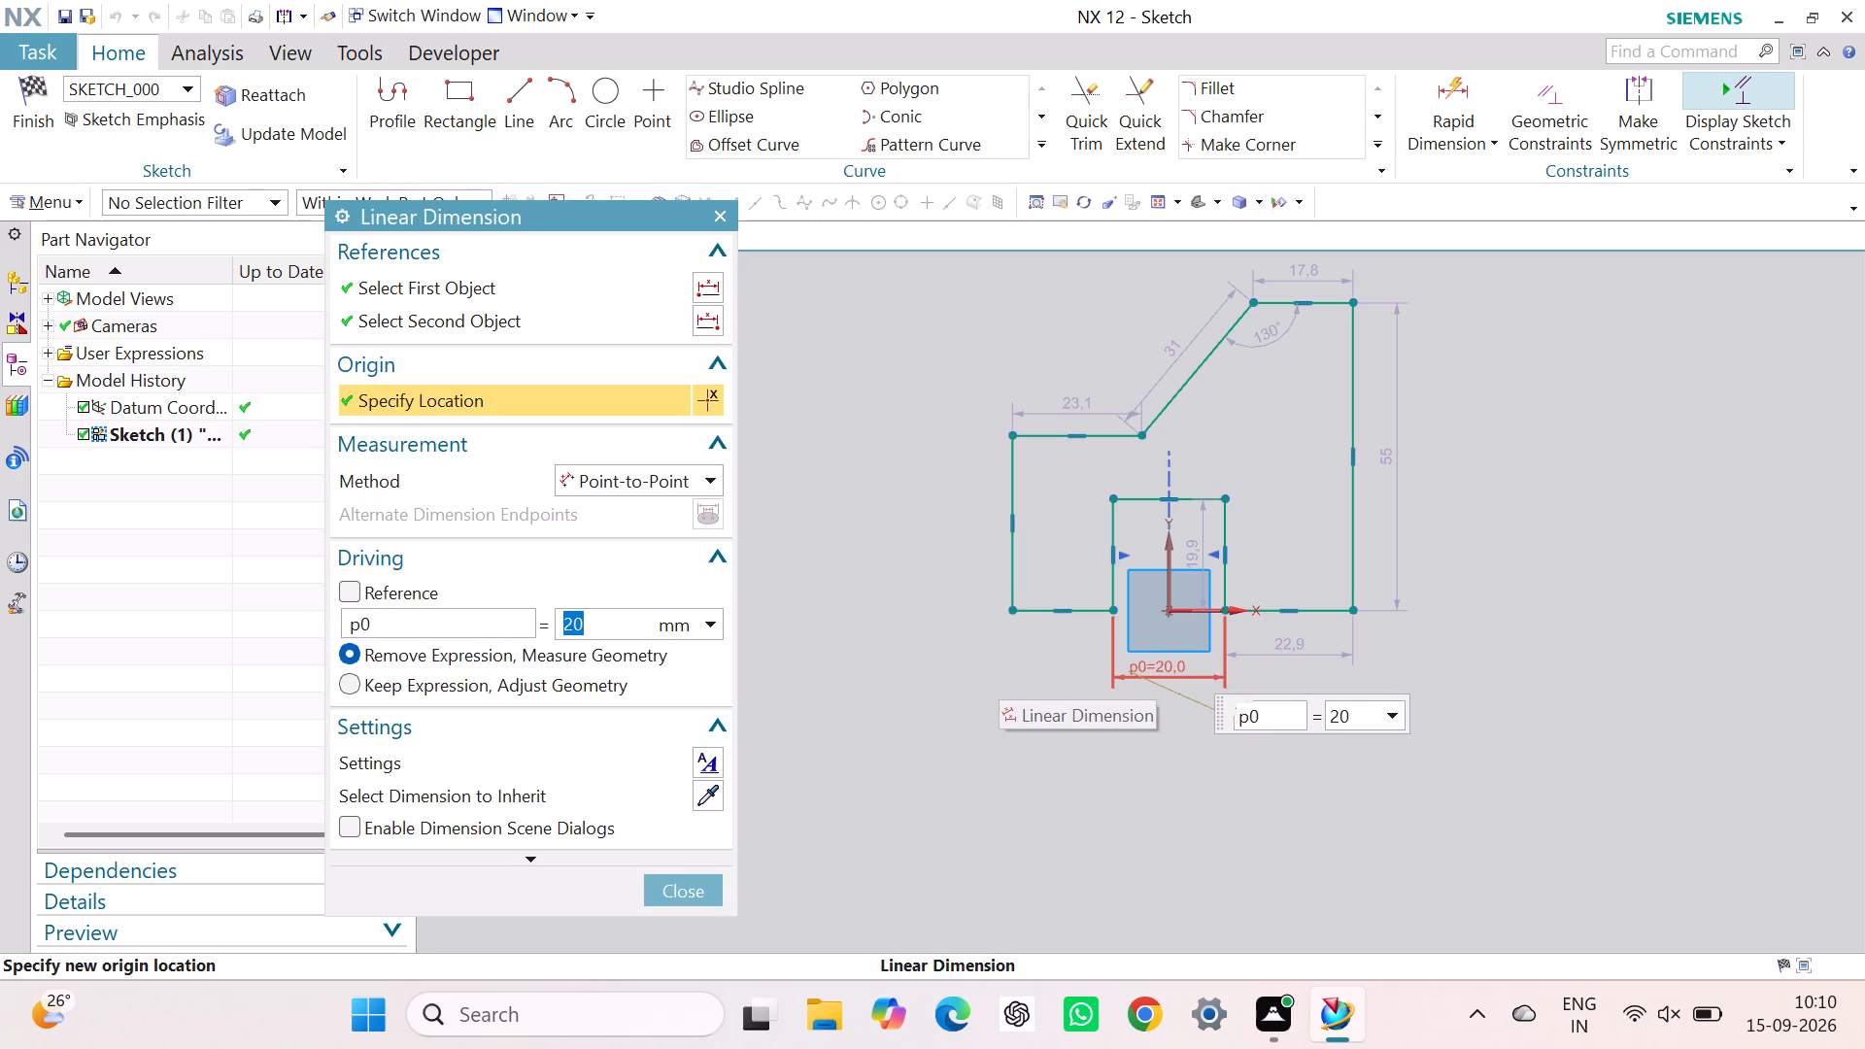
key("2")
key("6")
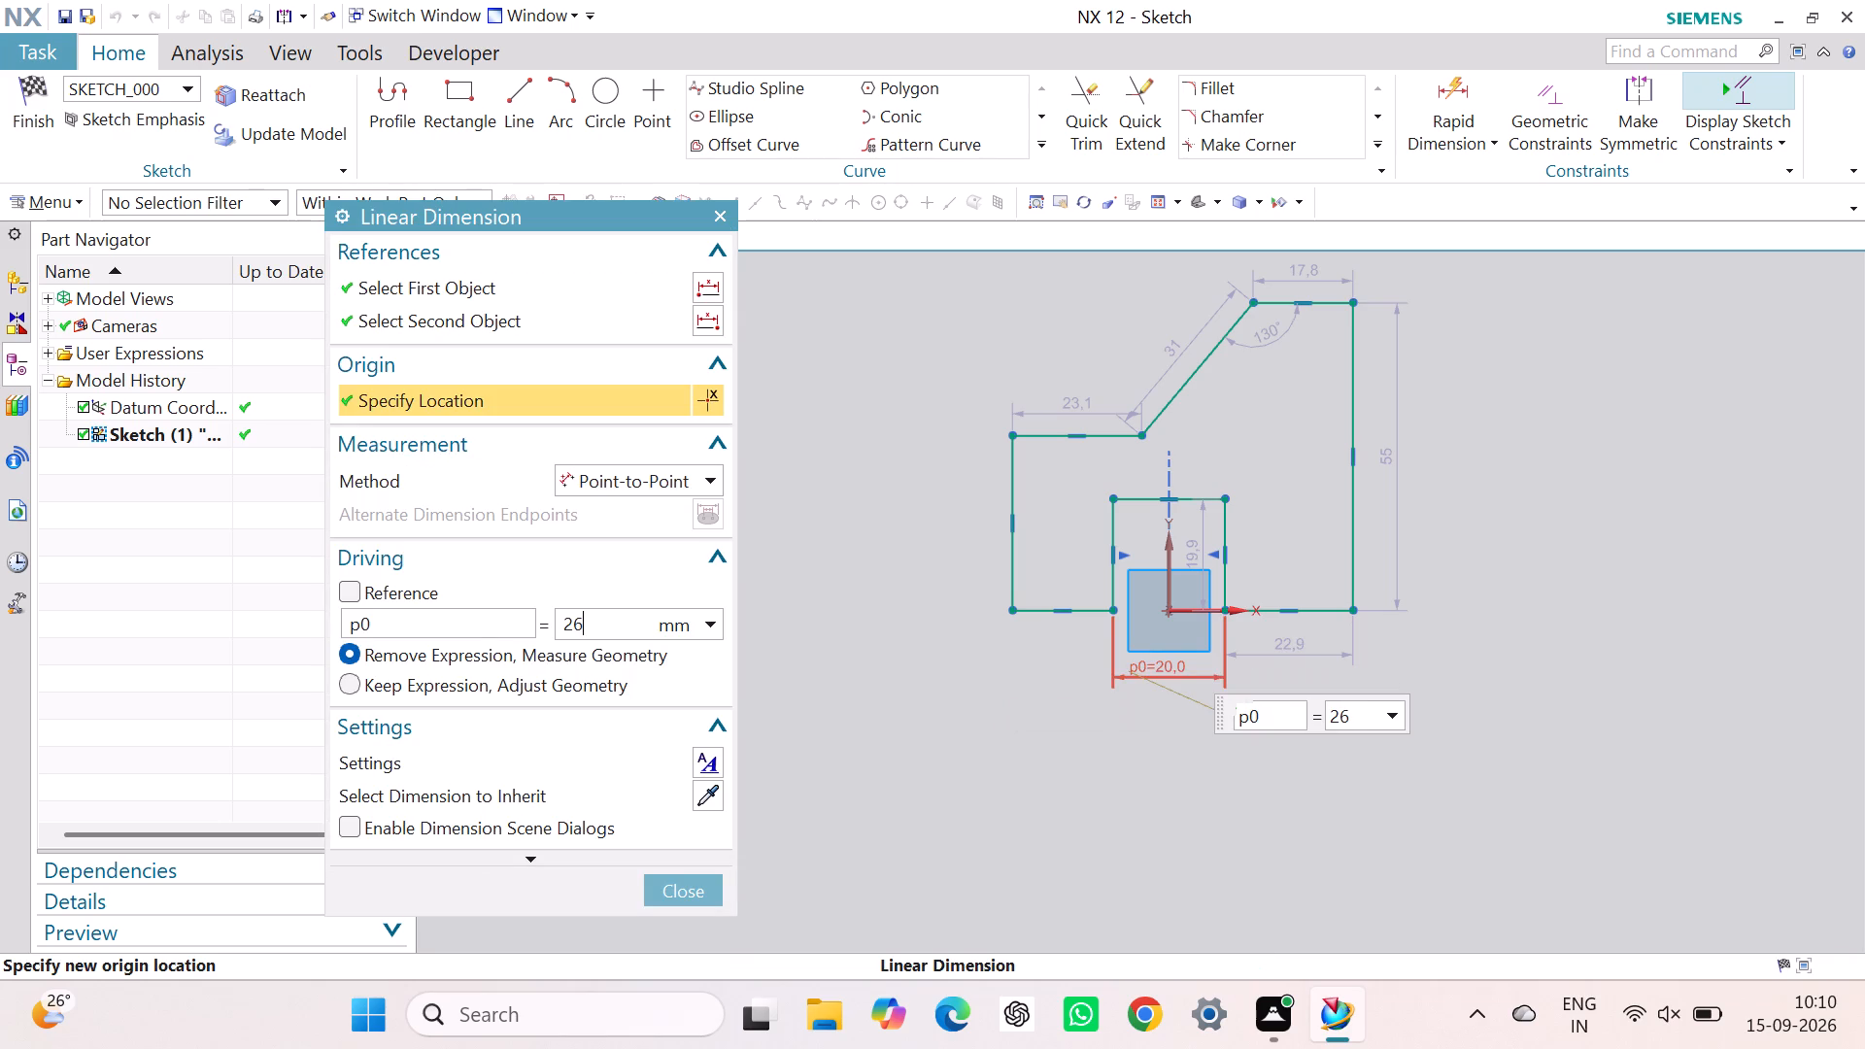
key("Return")
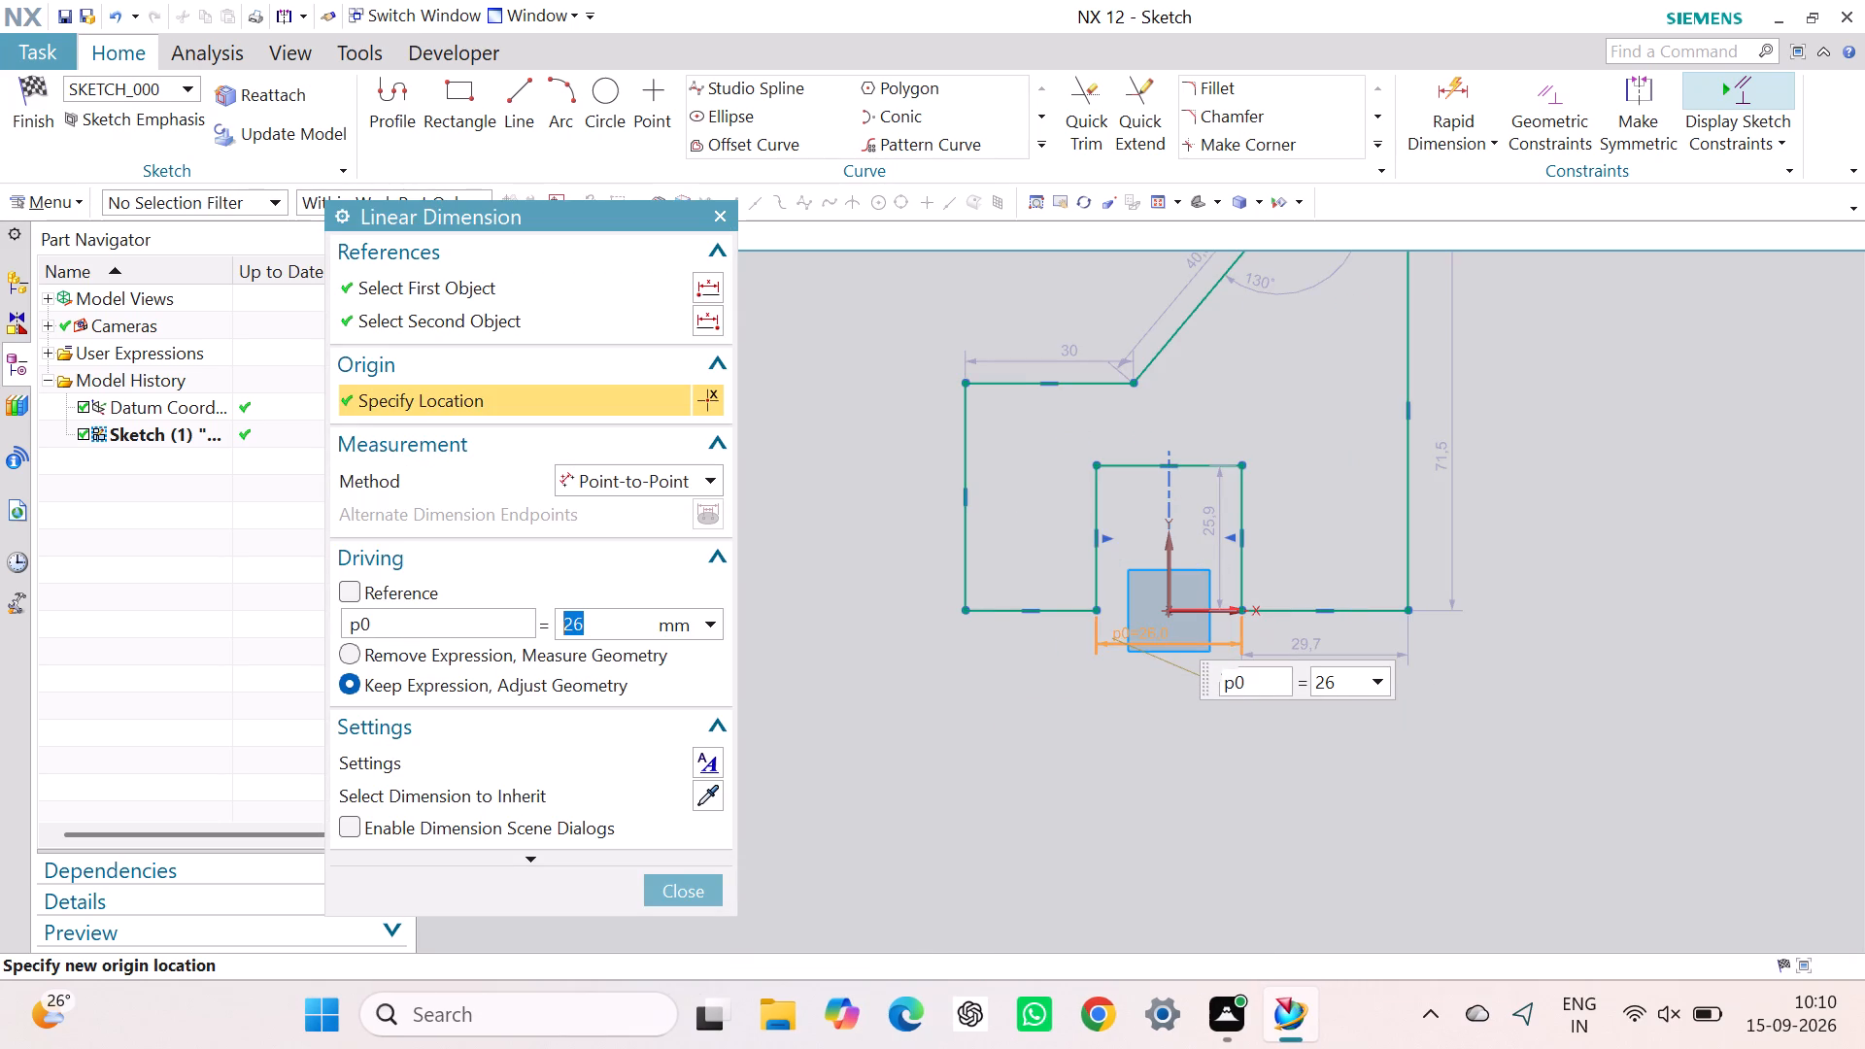
Set the length of the bottom segment on the +X side of the notch to 20 mm.
double_click(1325, 652)
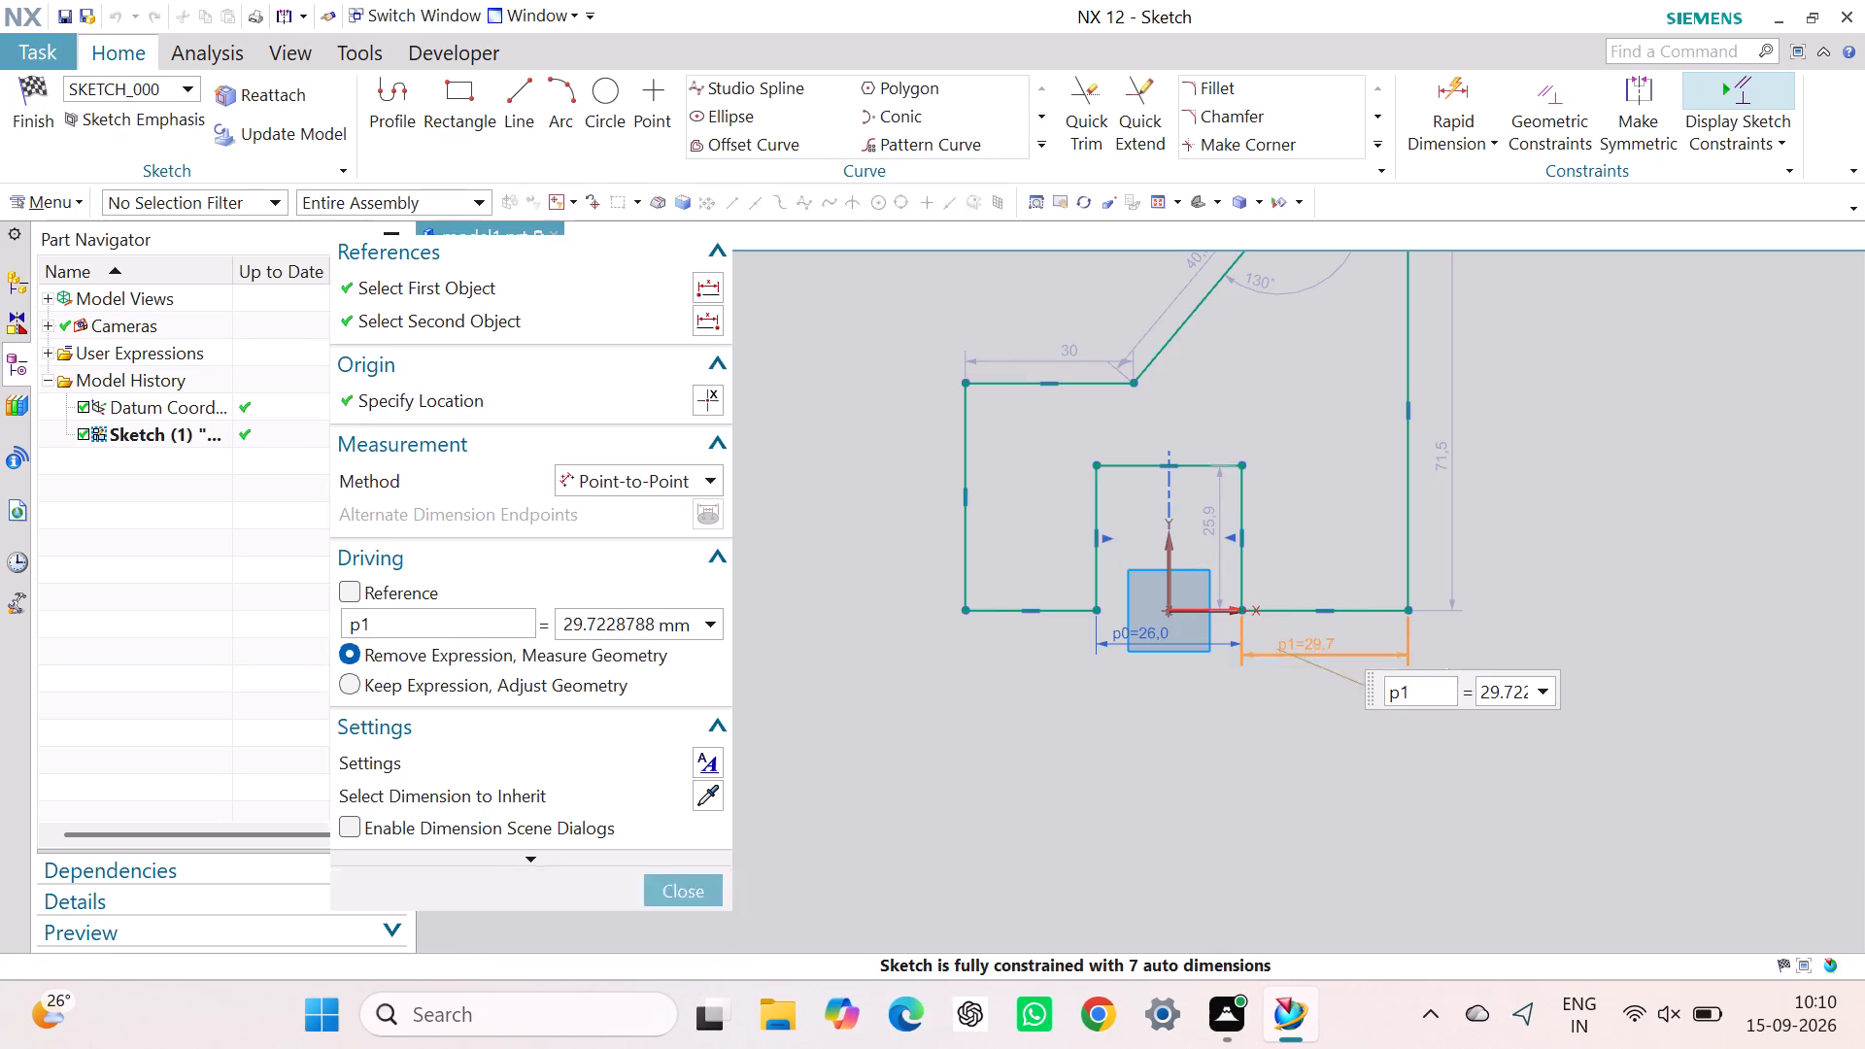
type("20")
key("Return")
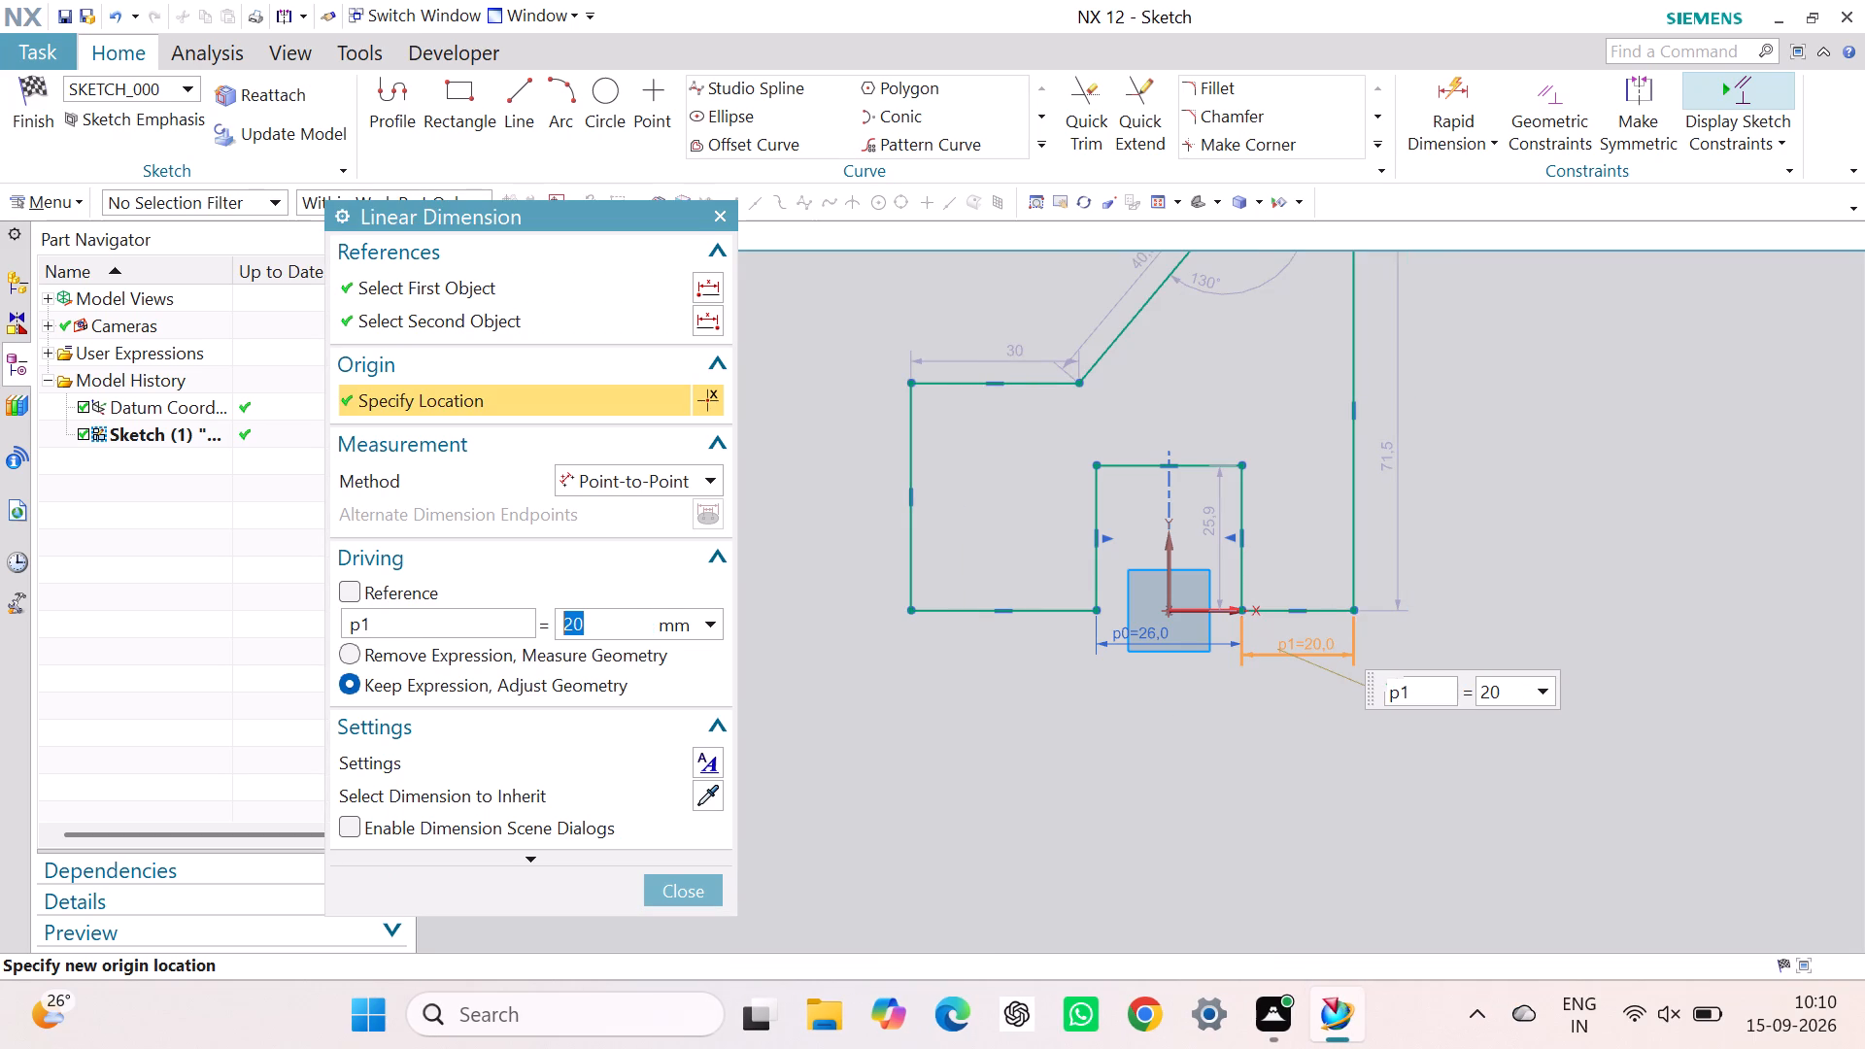
left_click(683, 881)
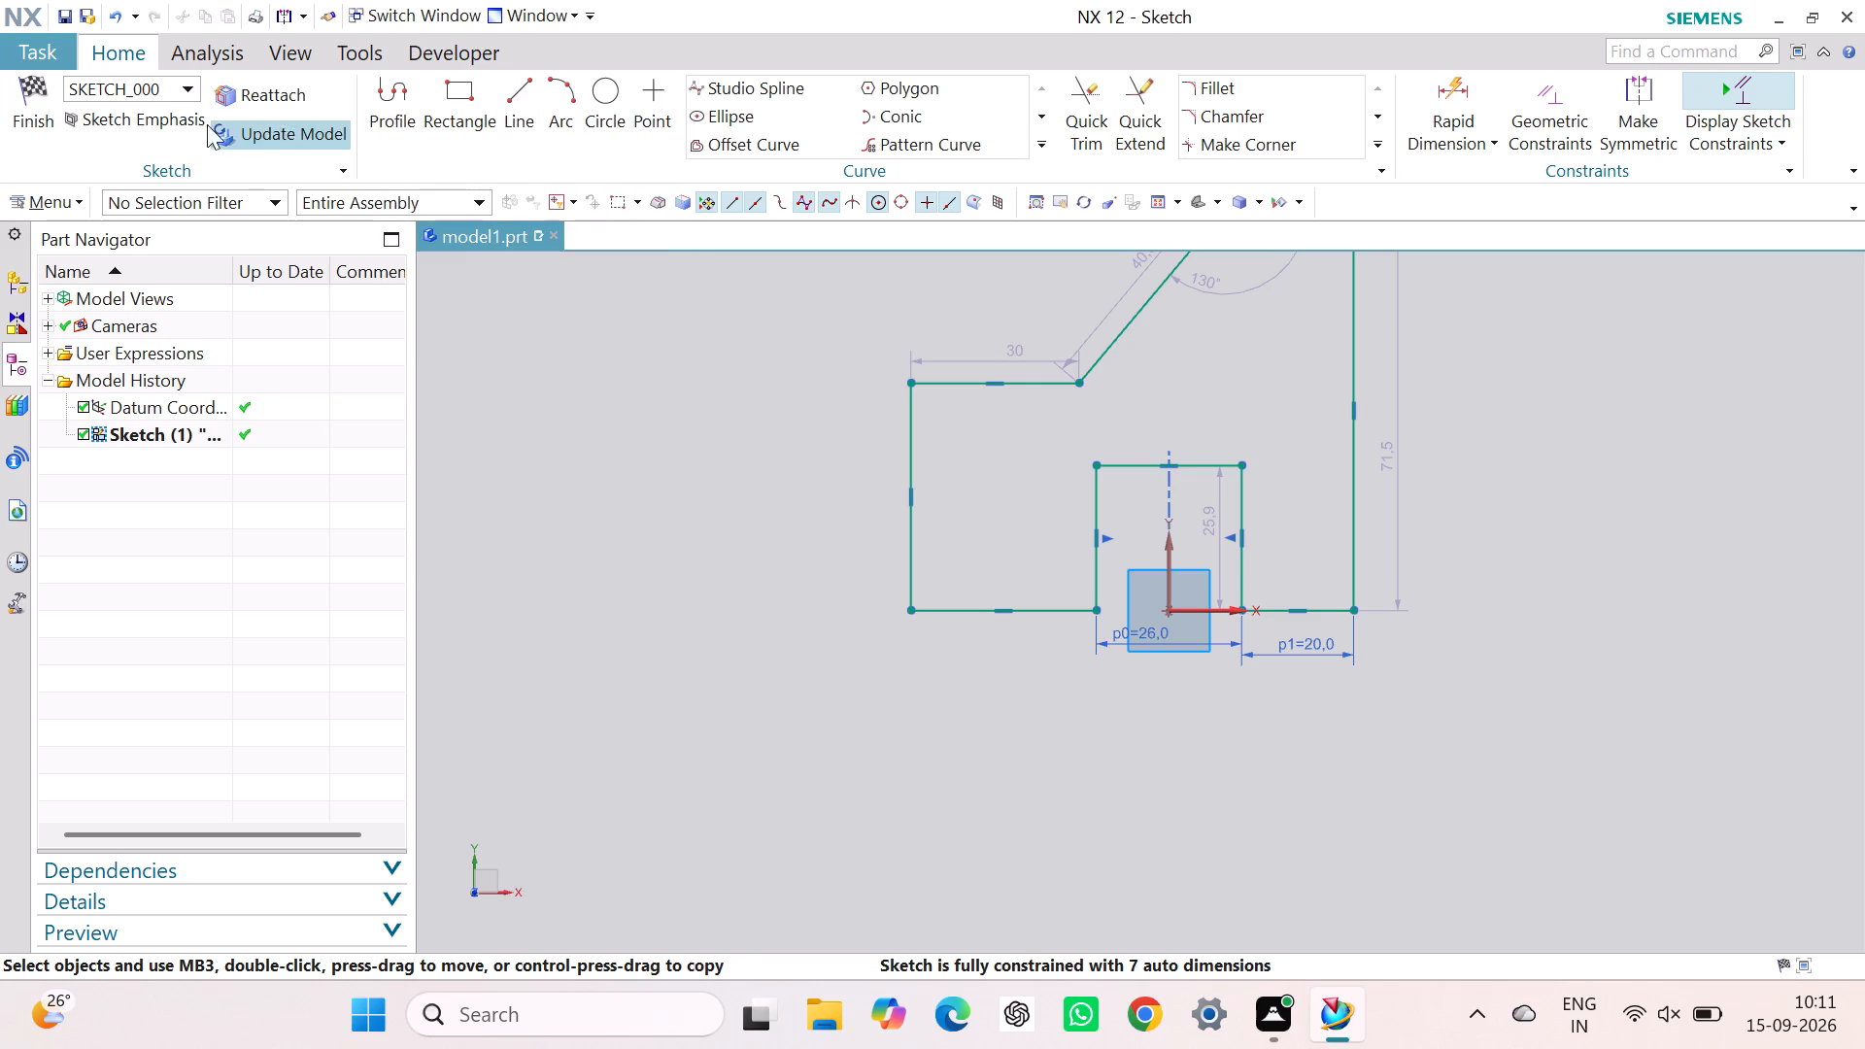
Dimension the profile's overall bottom width between its two outer lower corners and set it to 66 mm.
left_click(1454, 109)
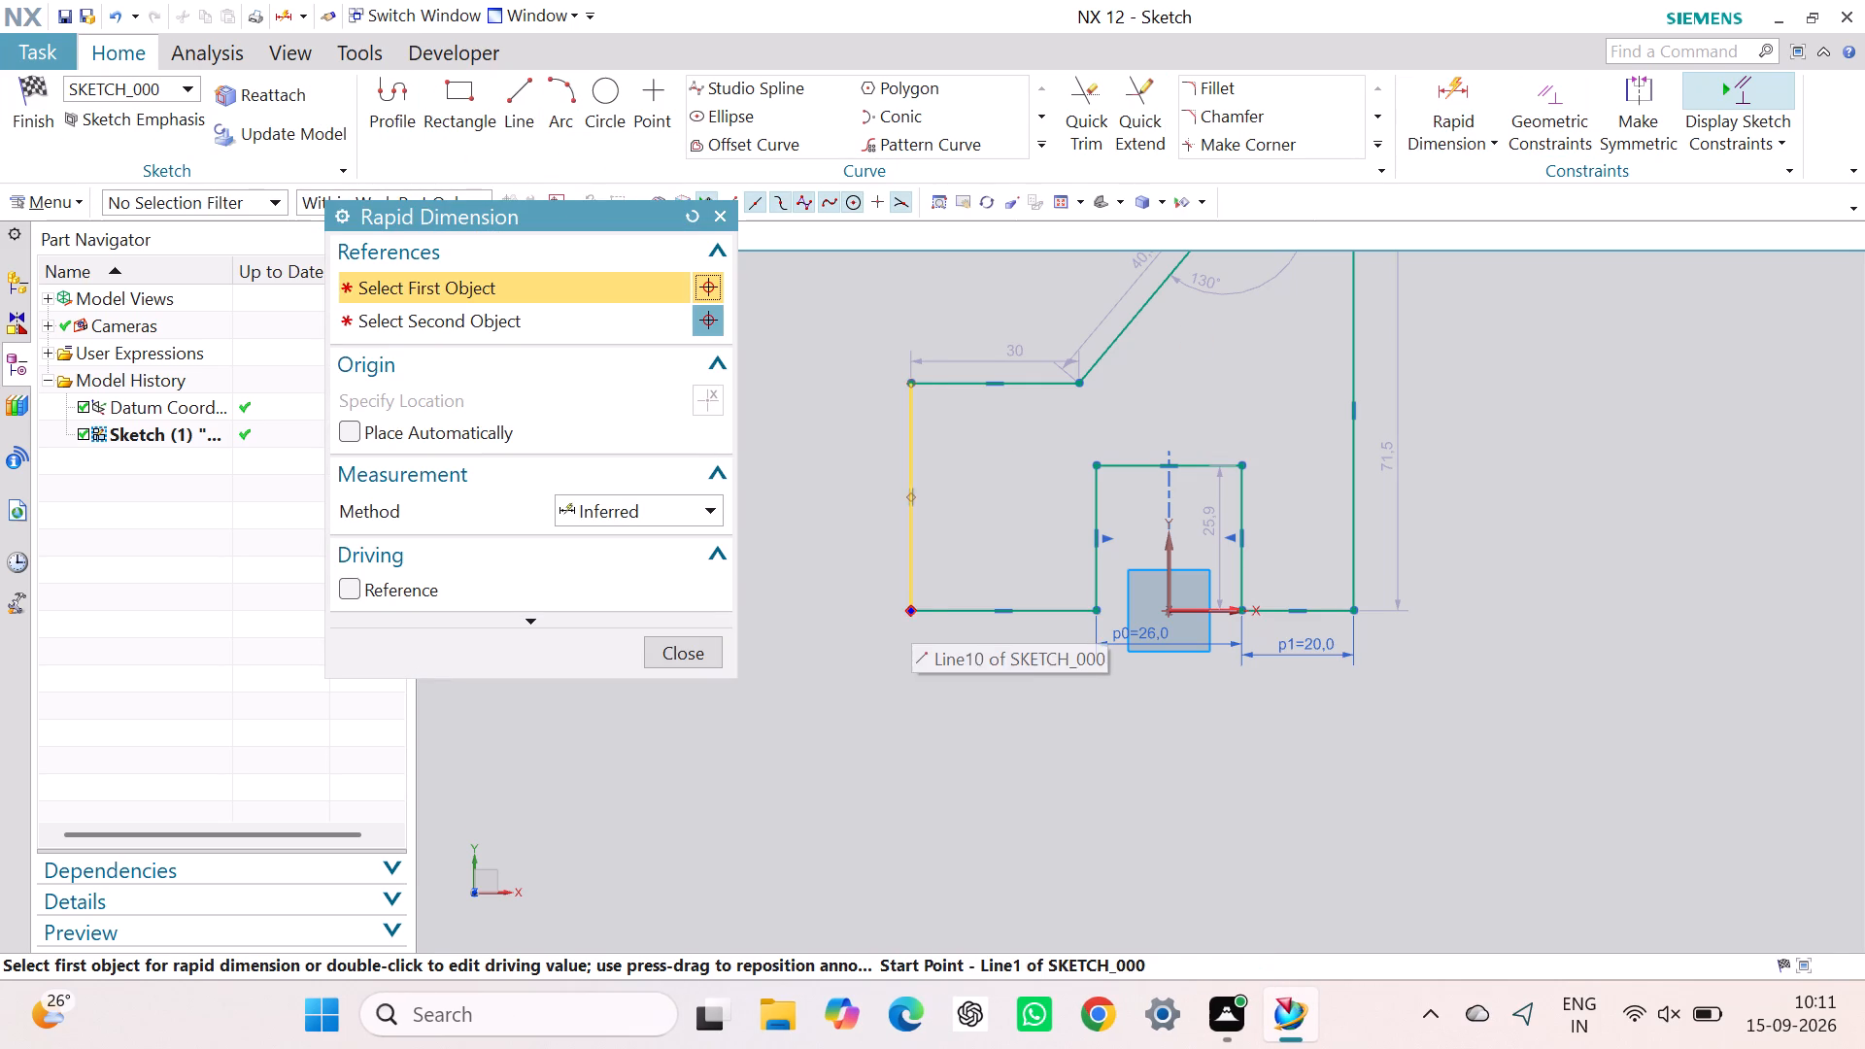
left_click(911, 610)
left_click(1353, 611)
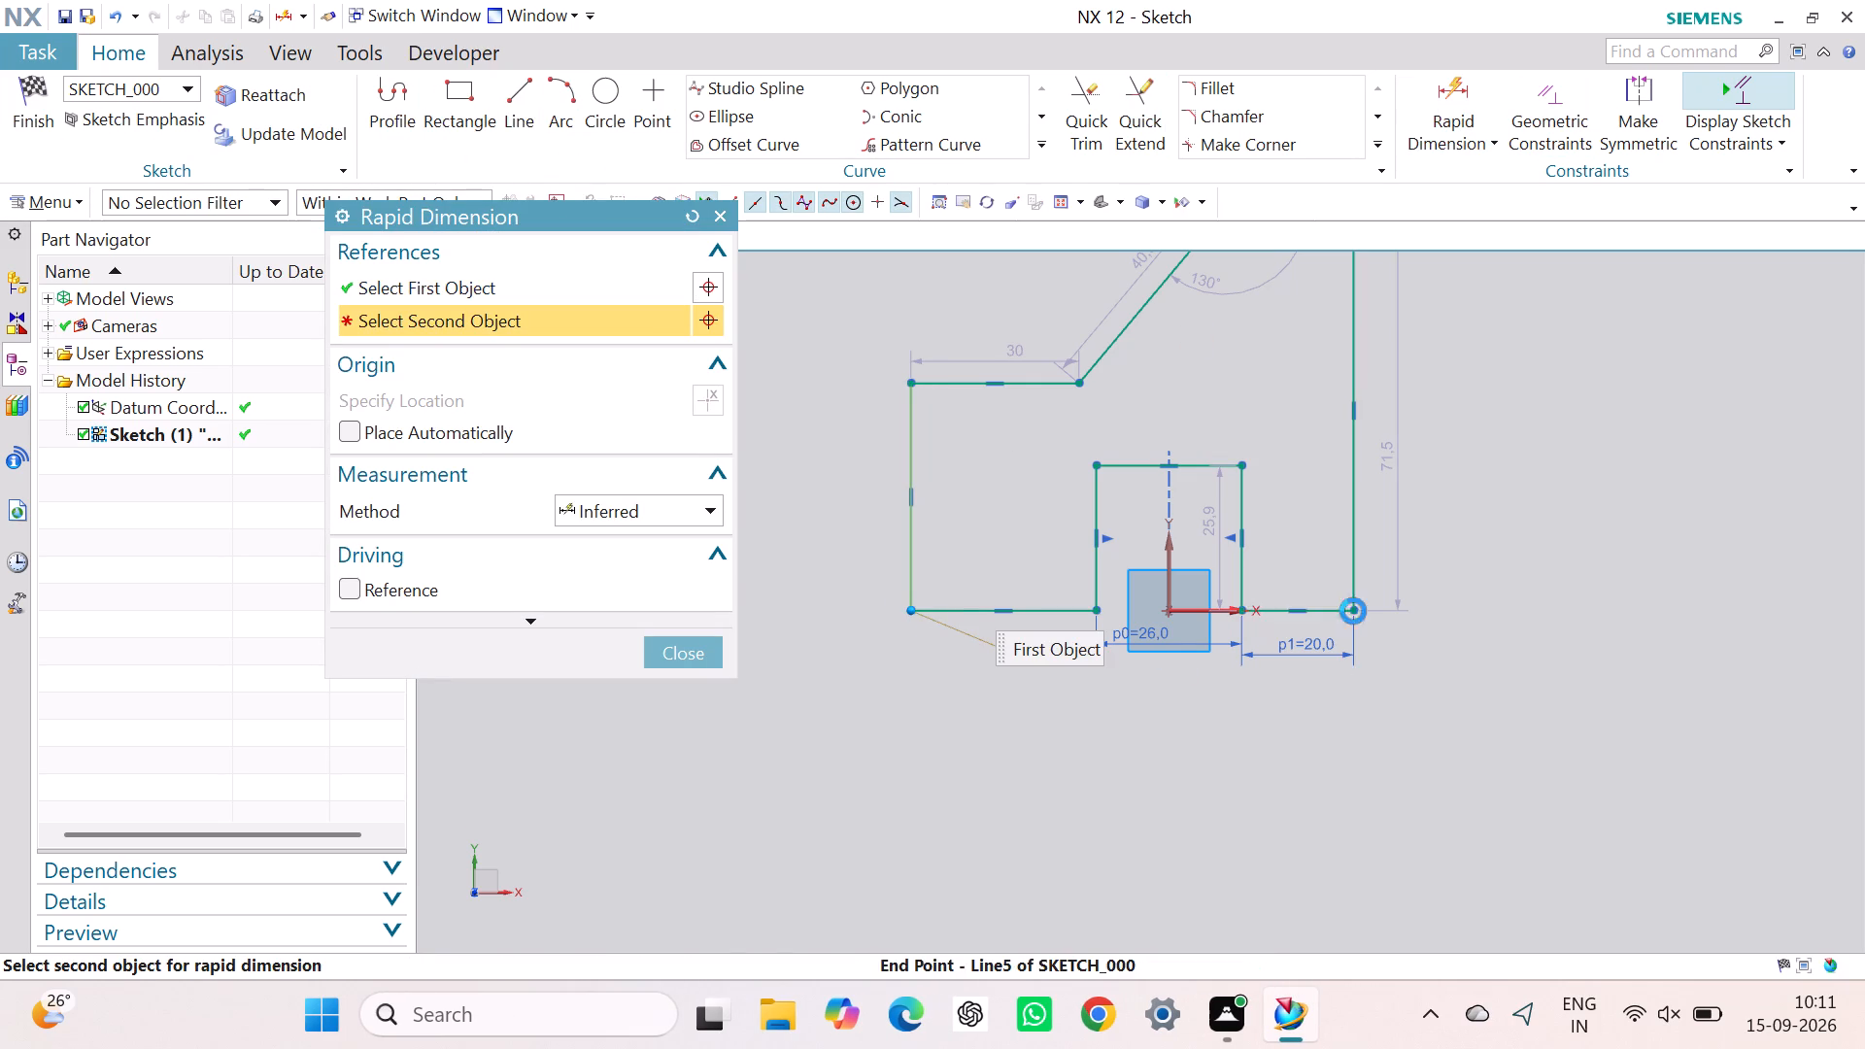
left_click(1124, 690)
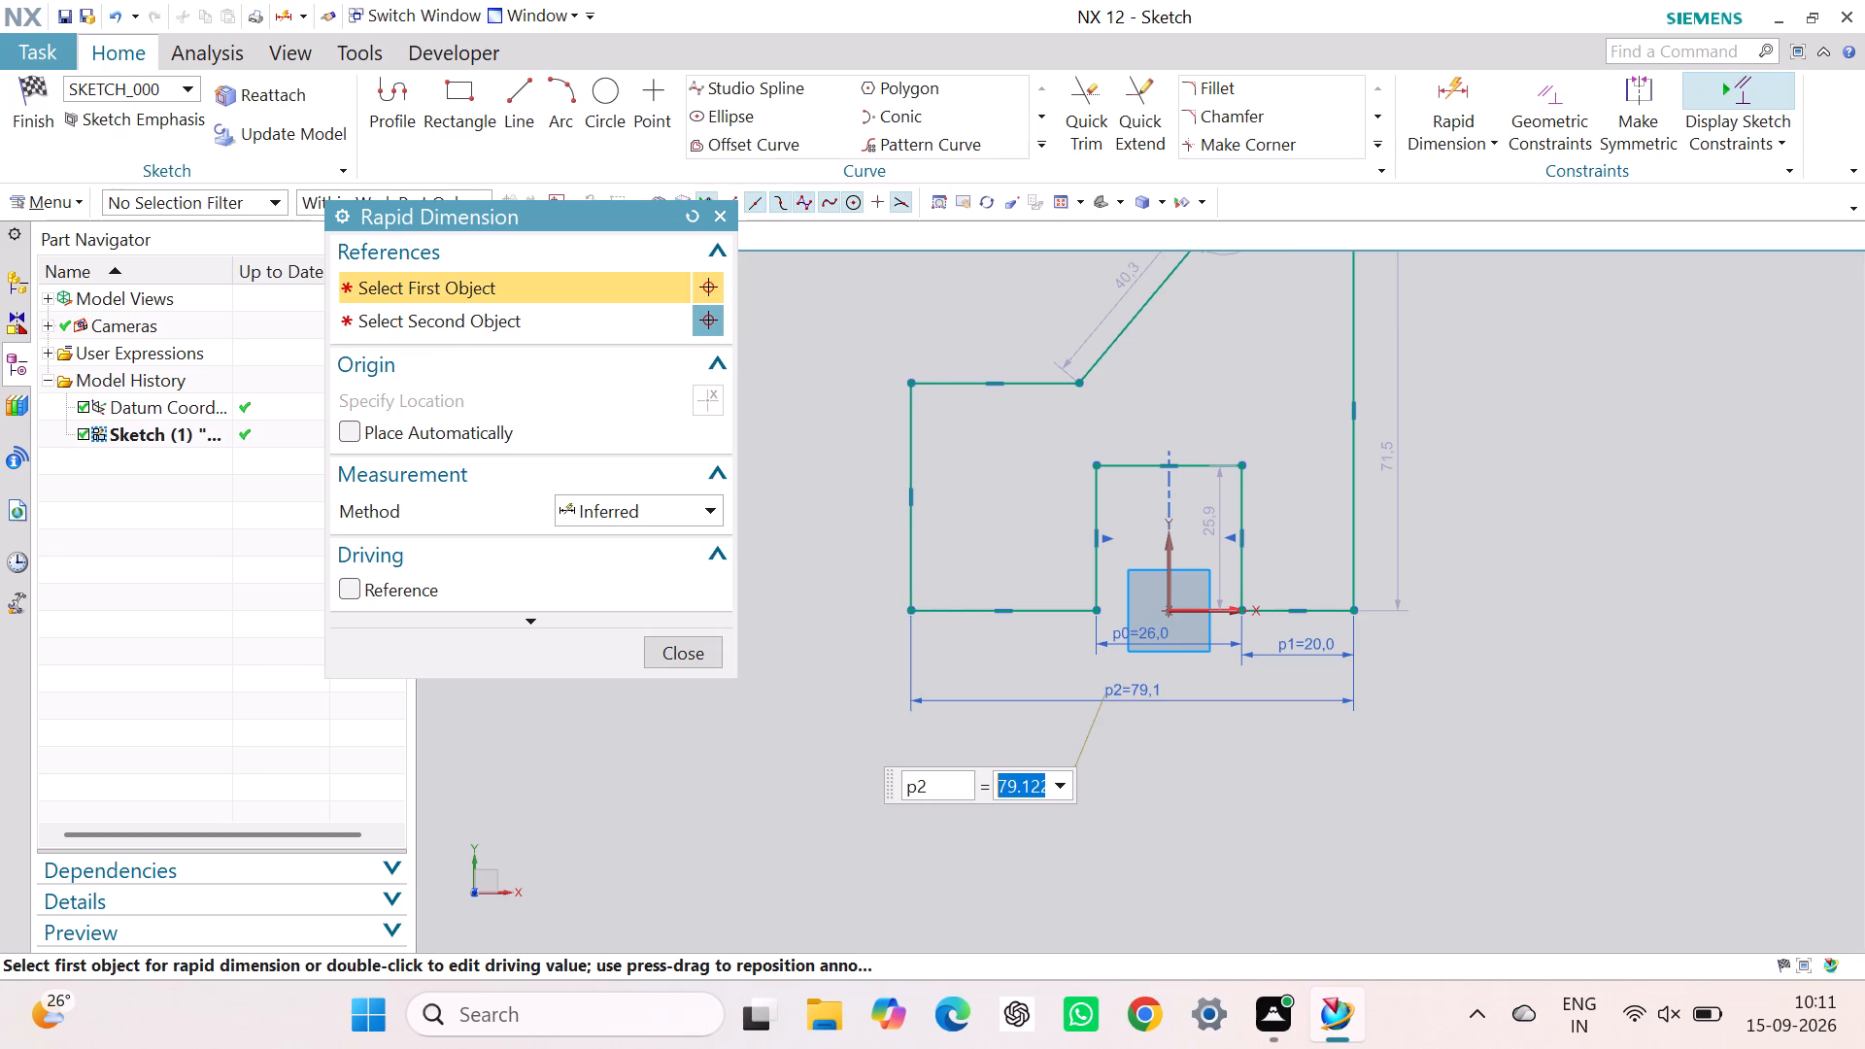
type("66")
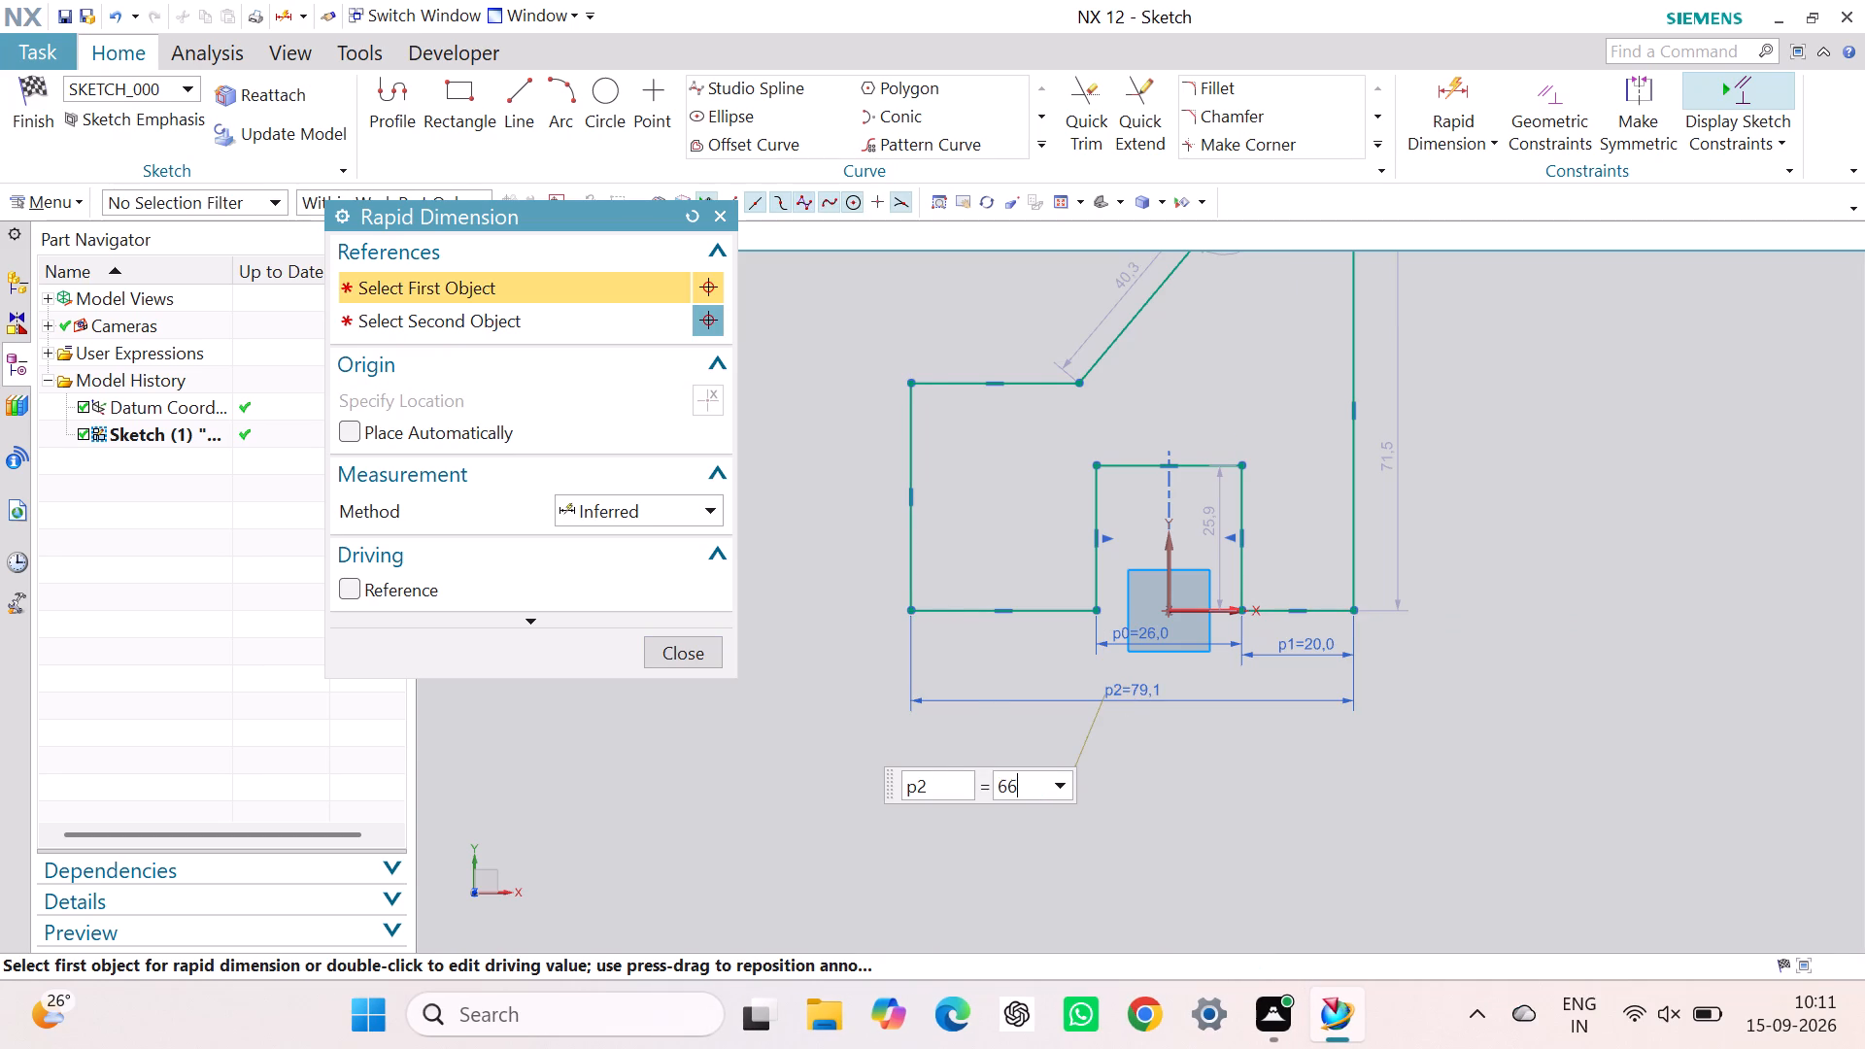
key("Return")
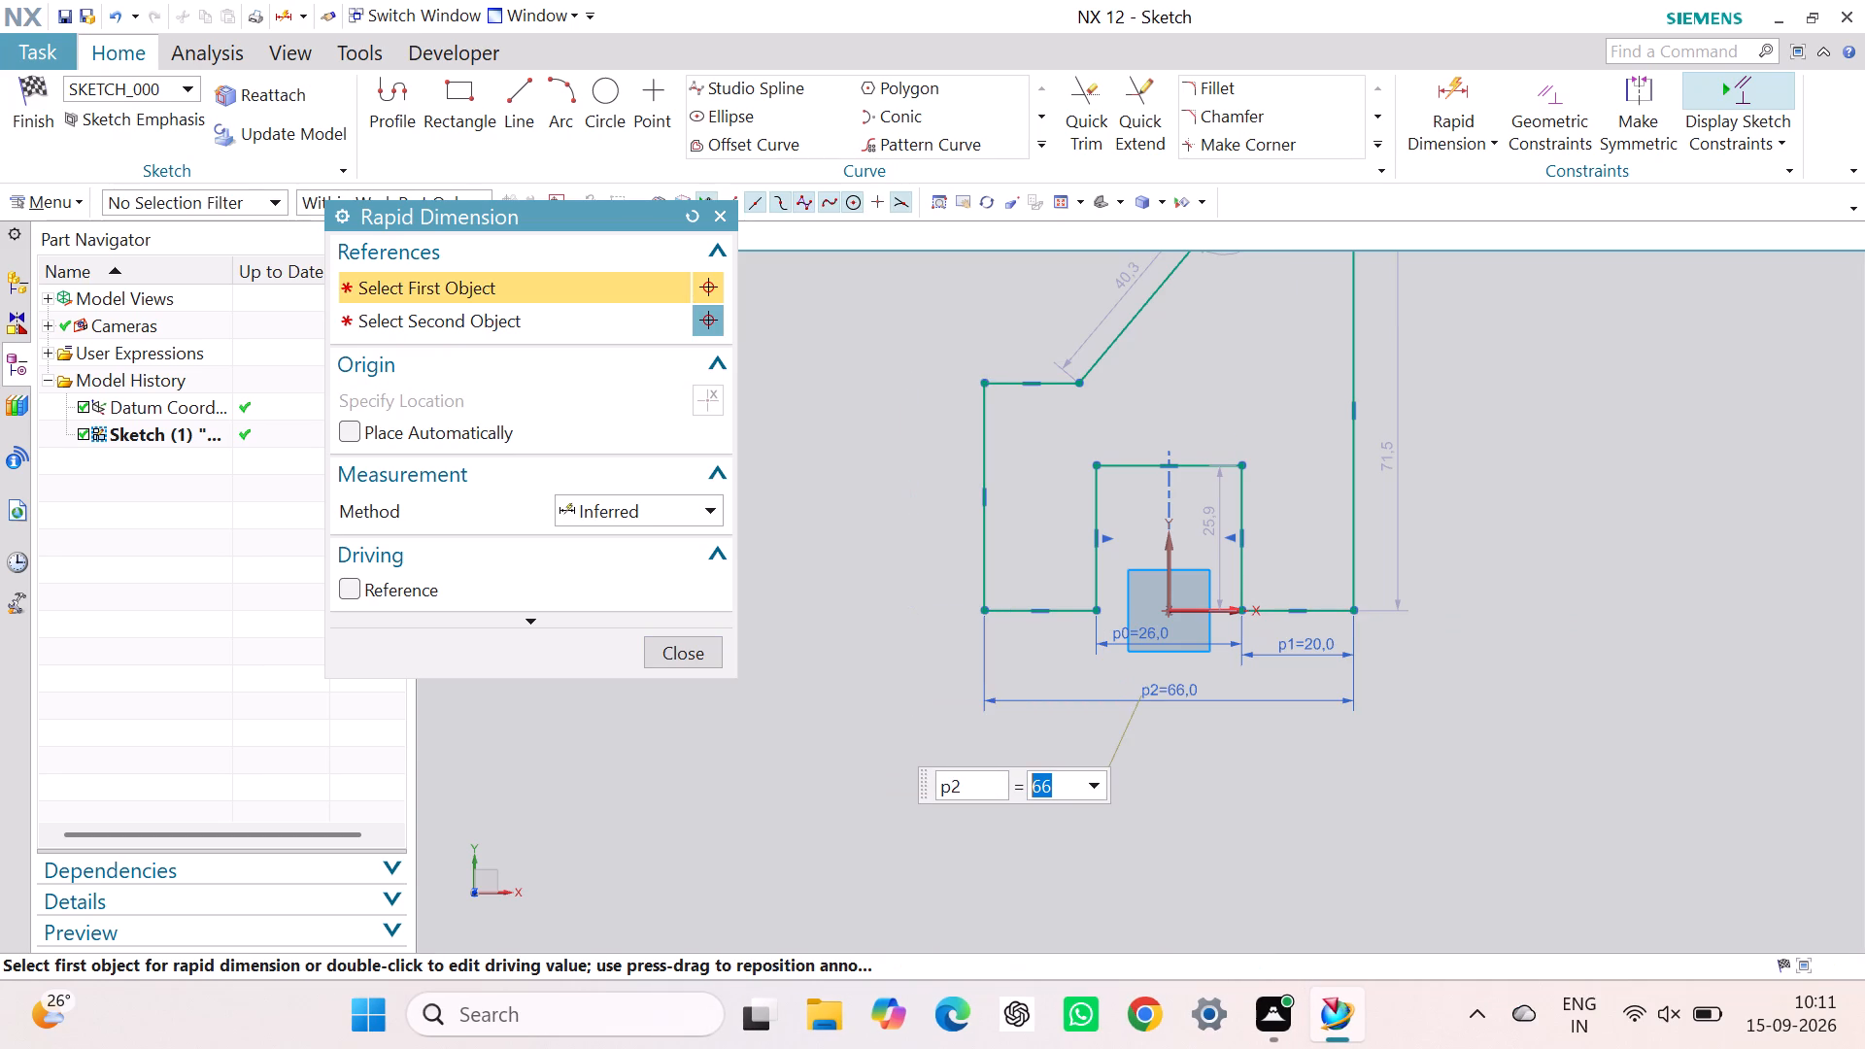
left_click(691, 652)
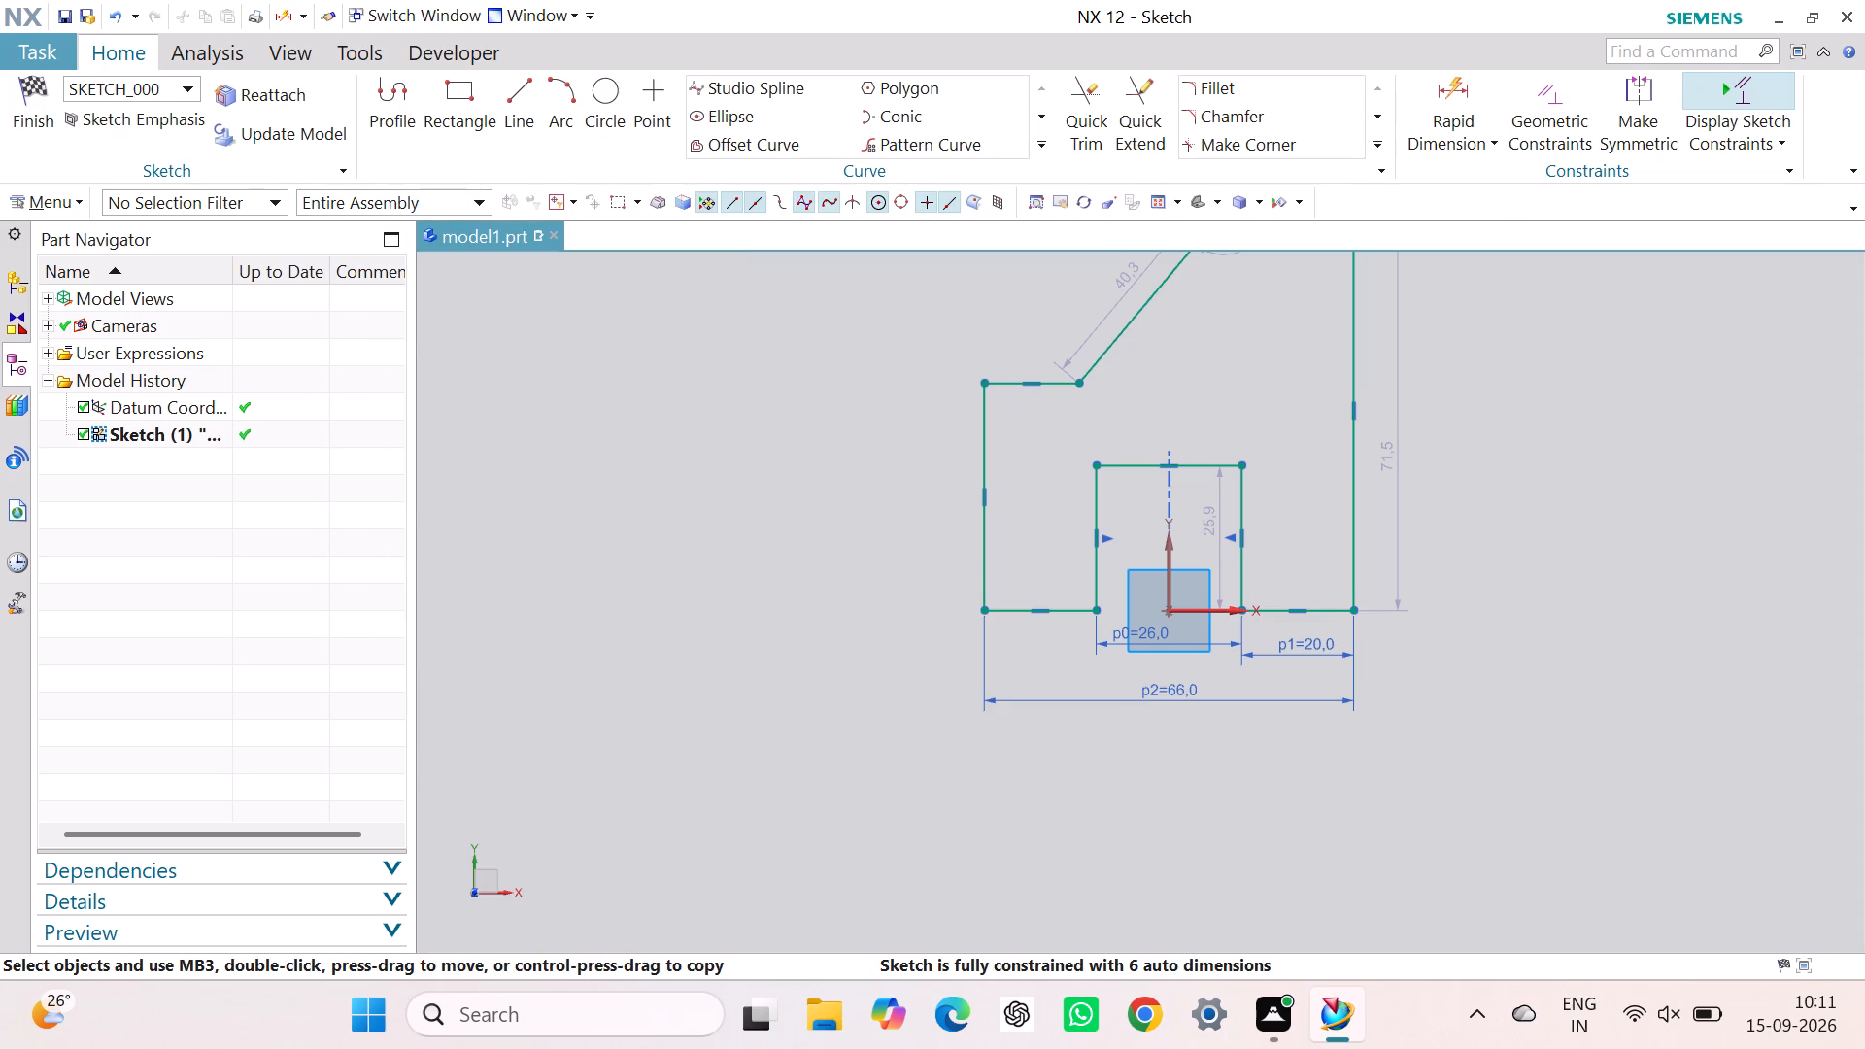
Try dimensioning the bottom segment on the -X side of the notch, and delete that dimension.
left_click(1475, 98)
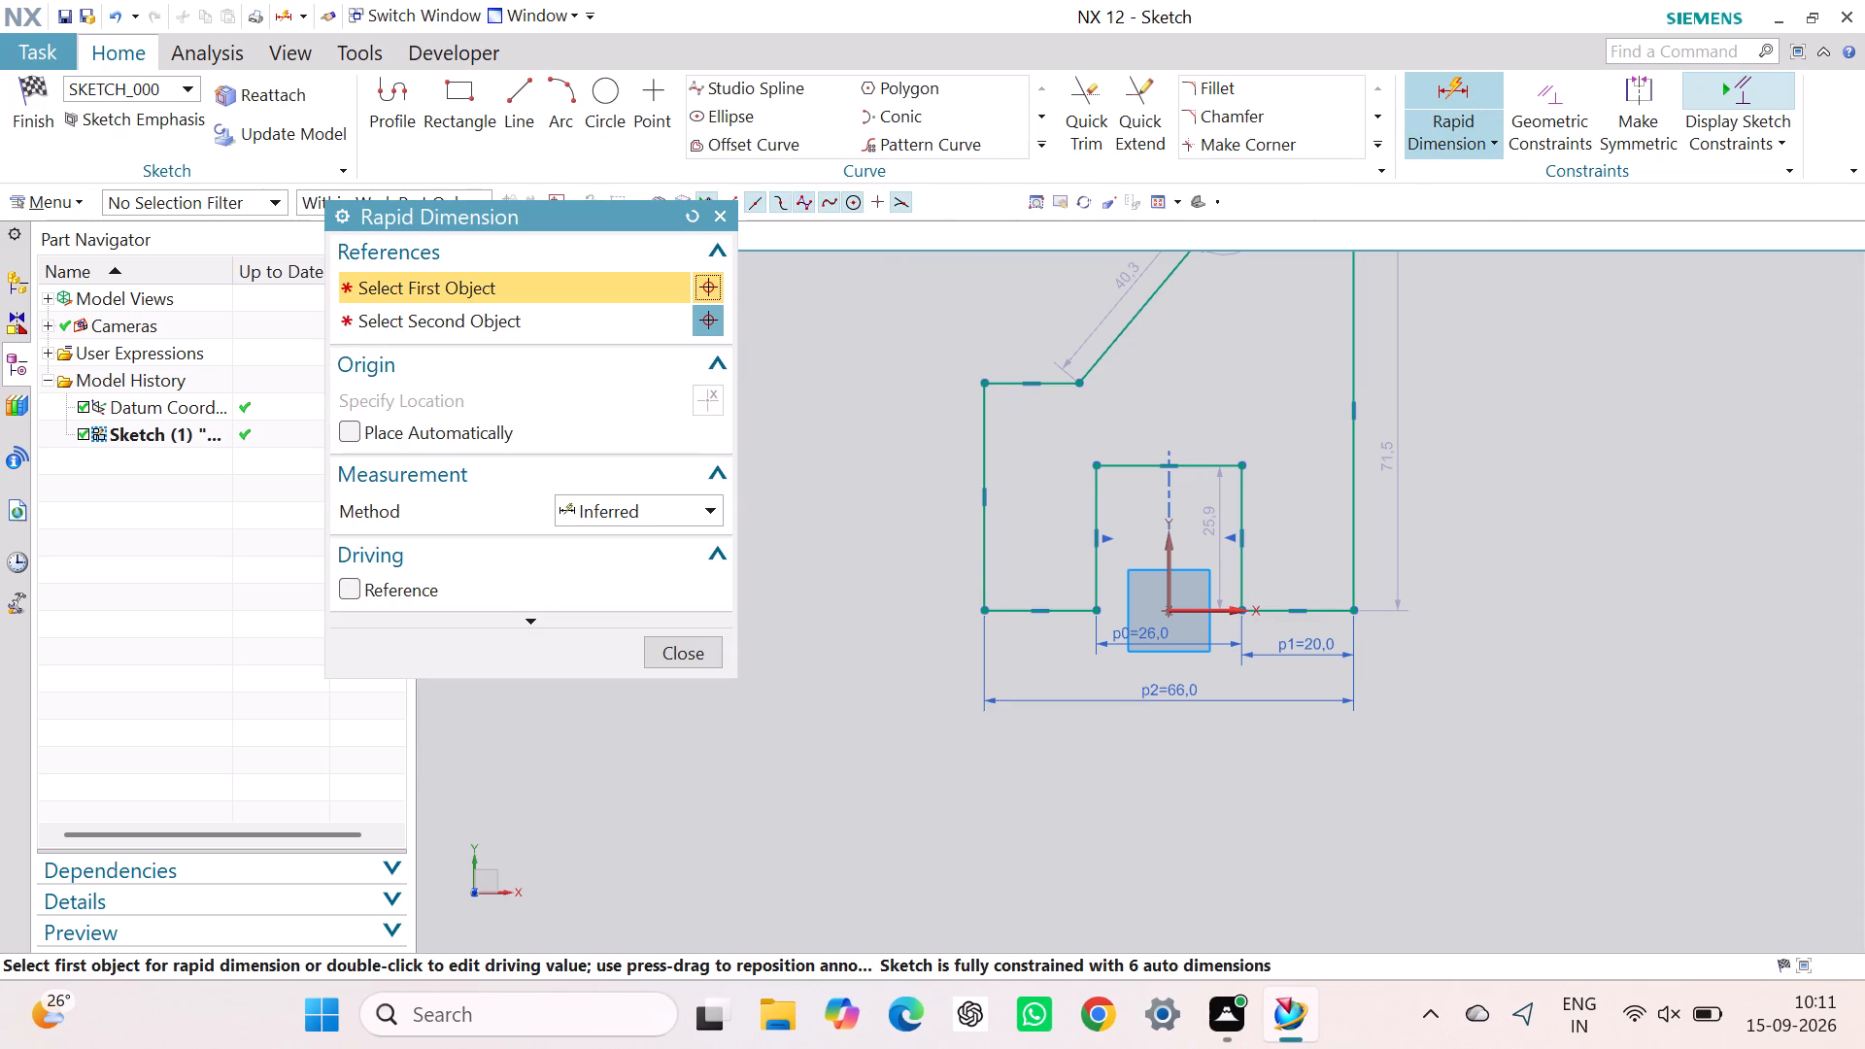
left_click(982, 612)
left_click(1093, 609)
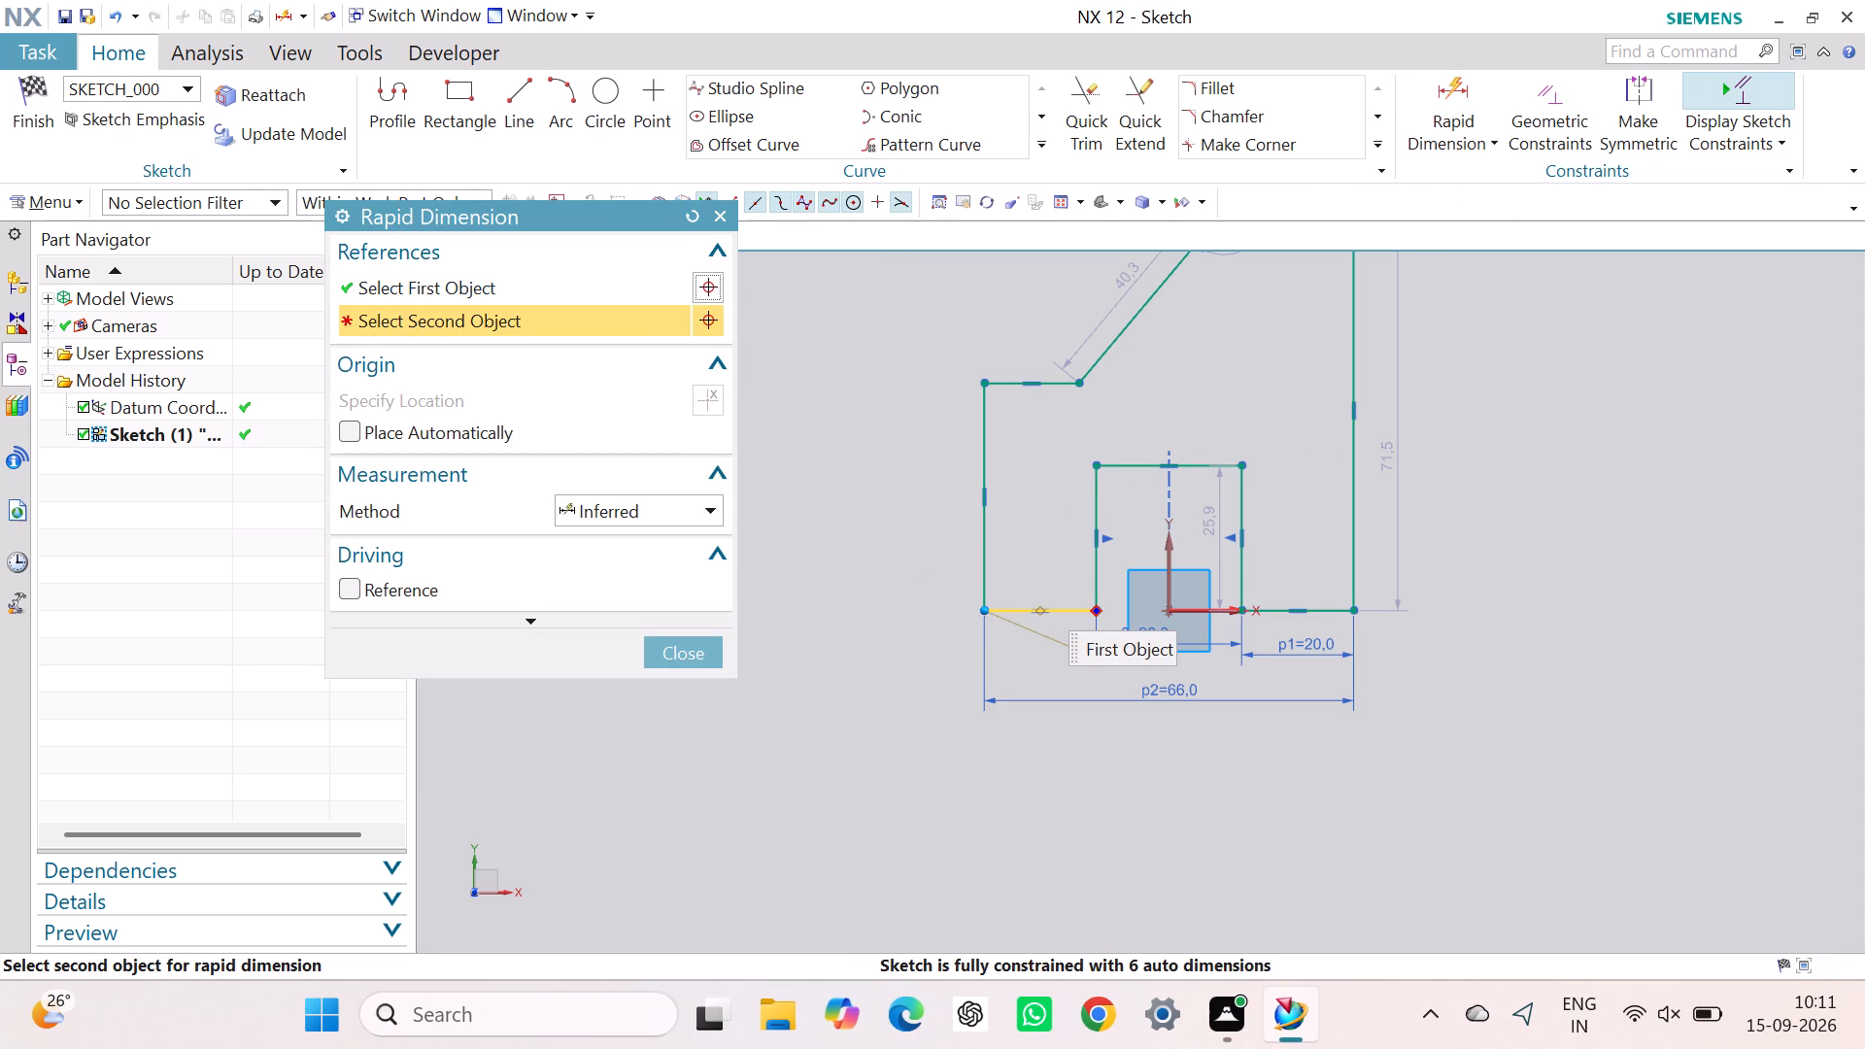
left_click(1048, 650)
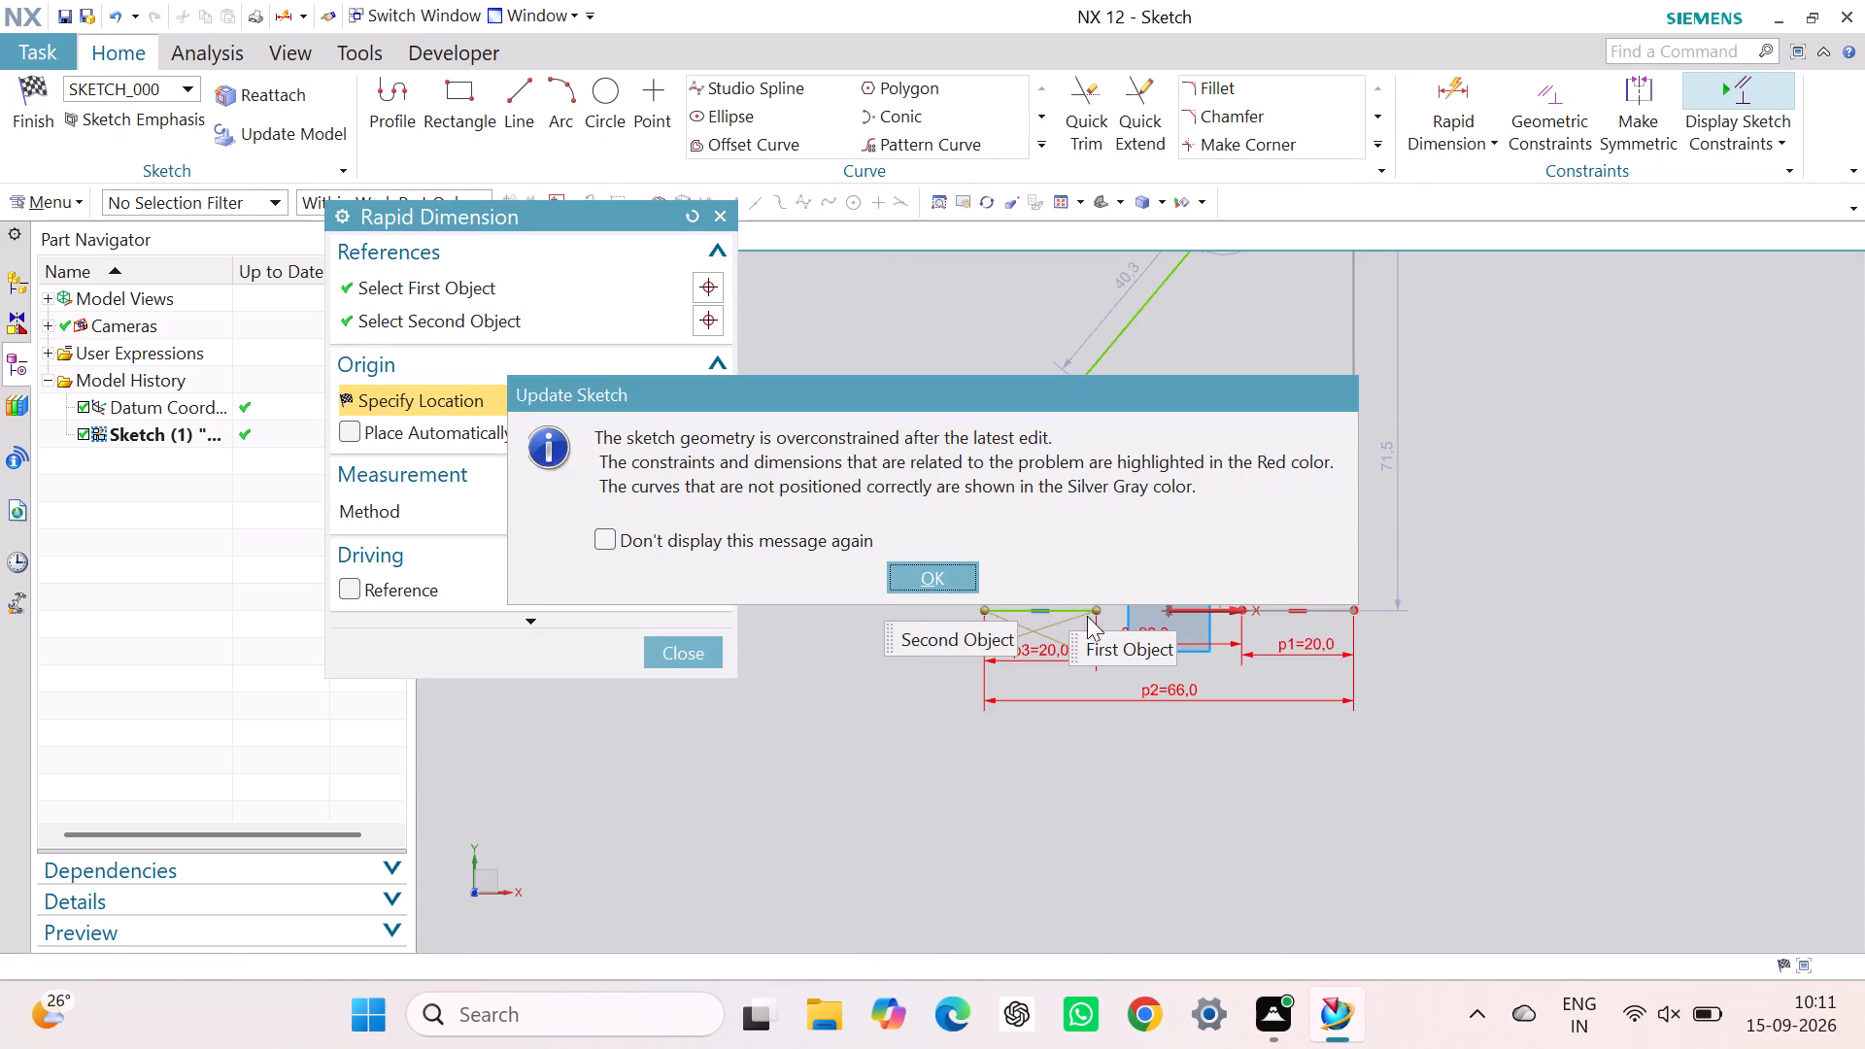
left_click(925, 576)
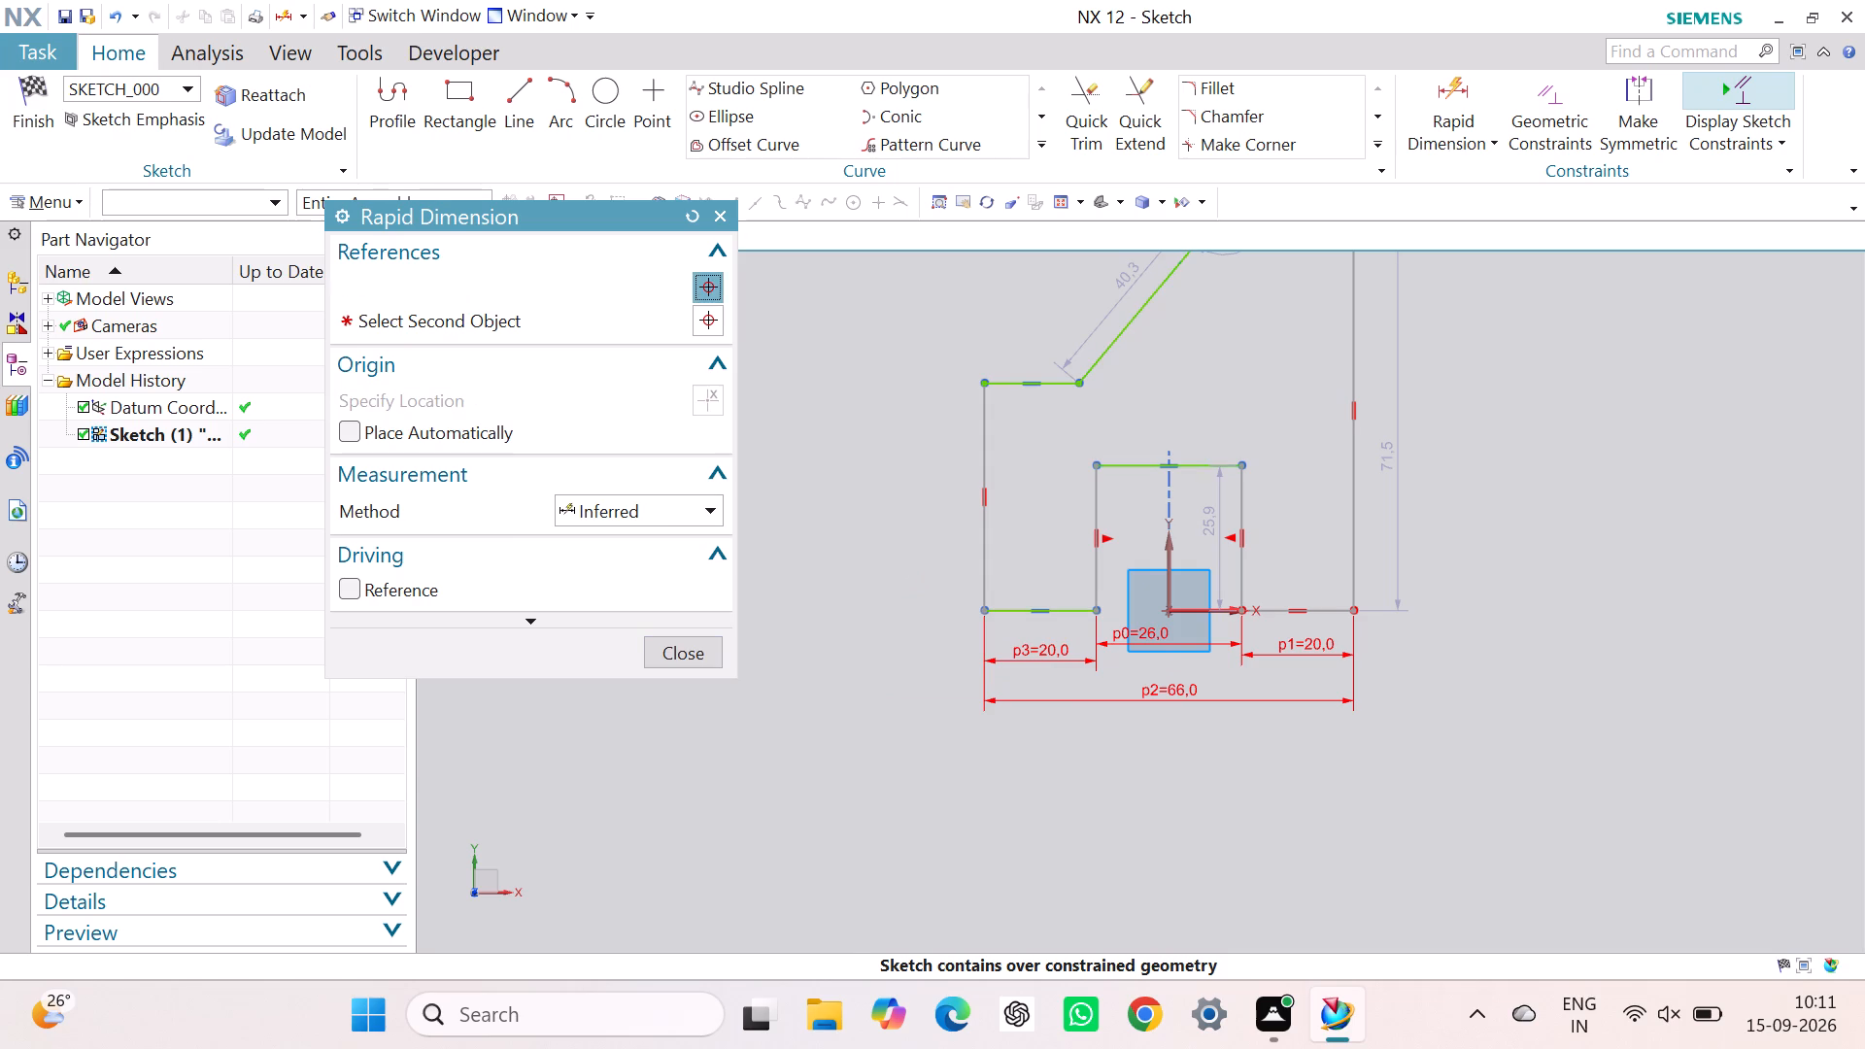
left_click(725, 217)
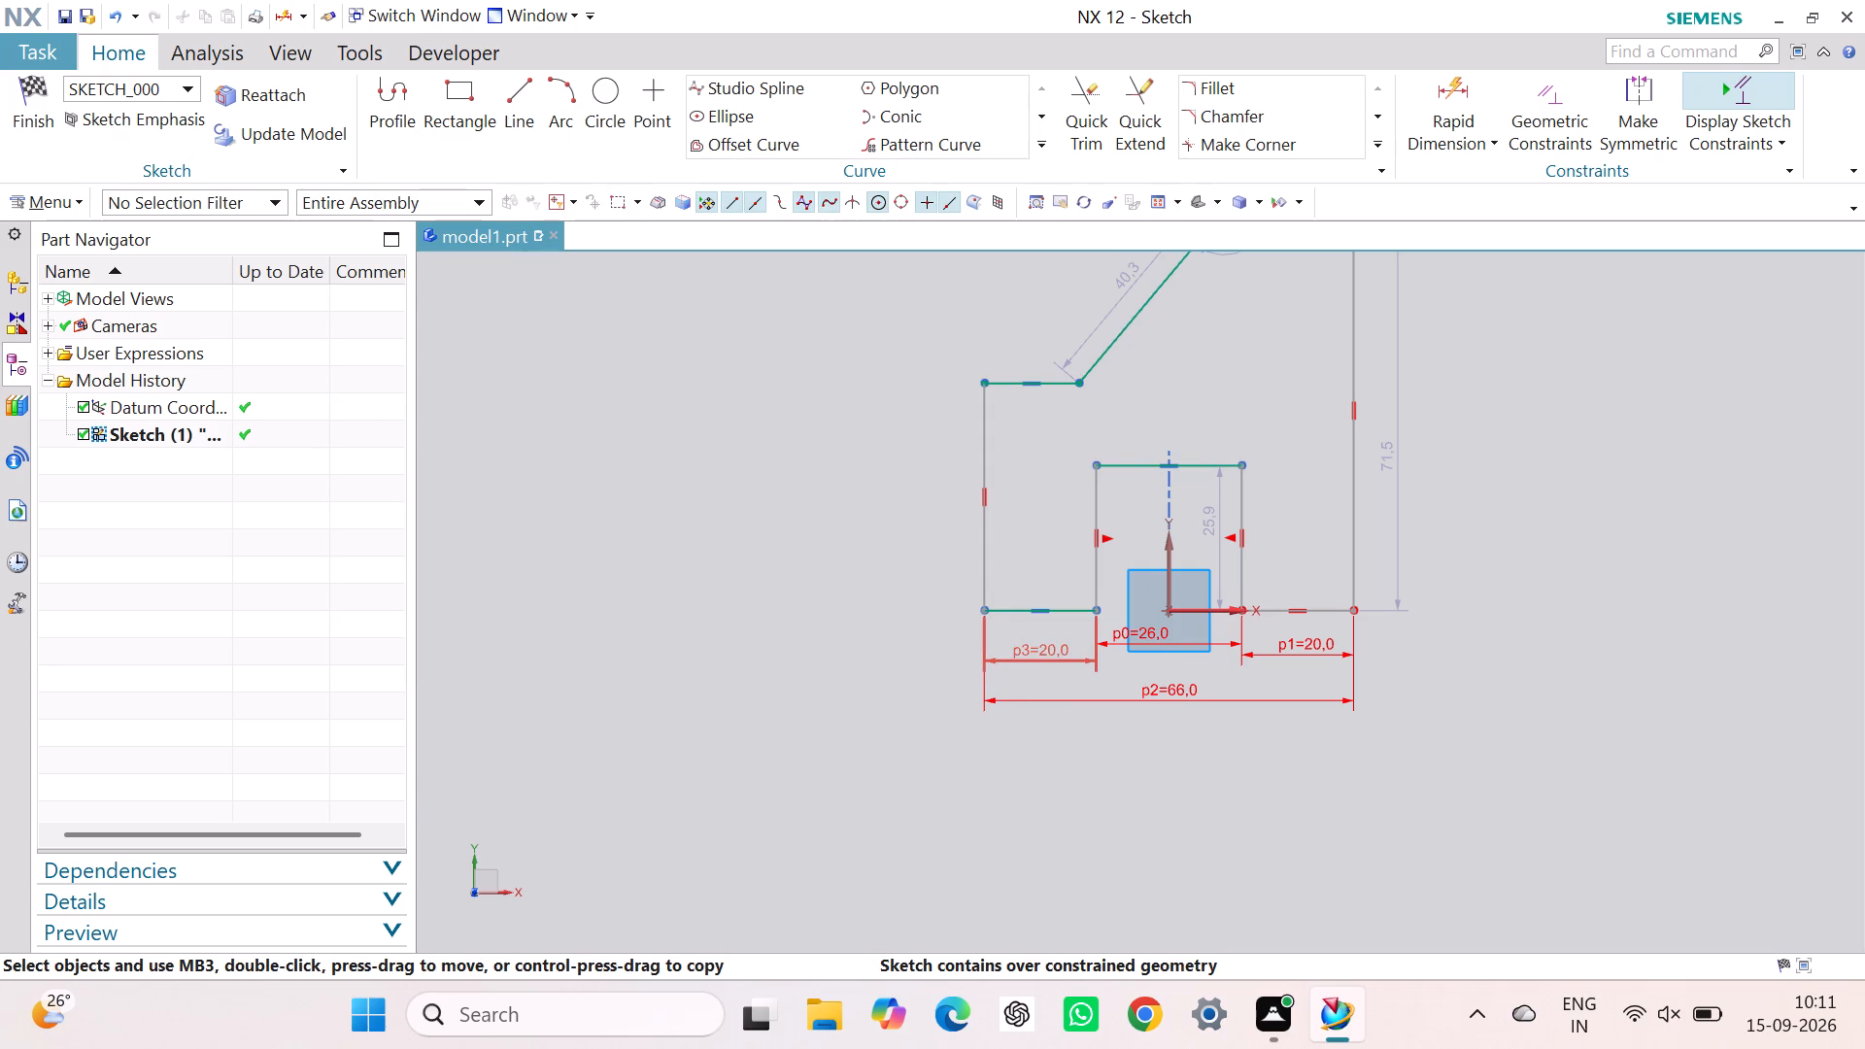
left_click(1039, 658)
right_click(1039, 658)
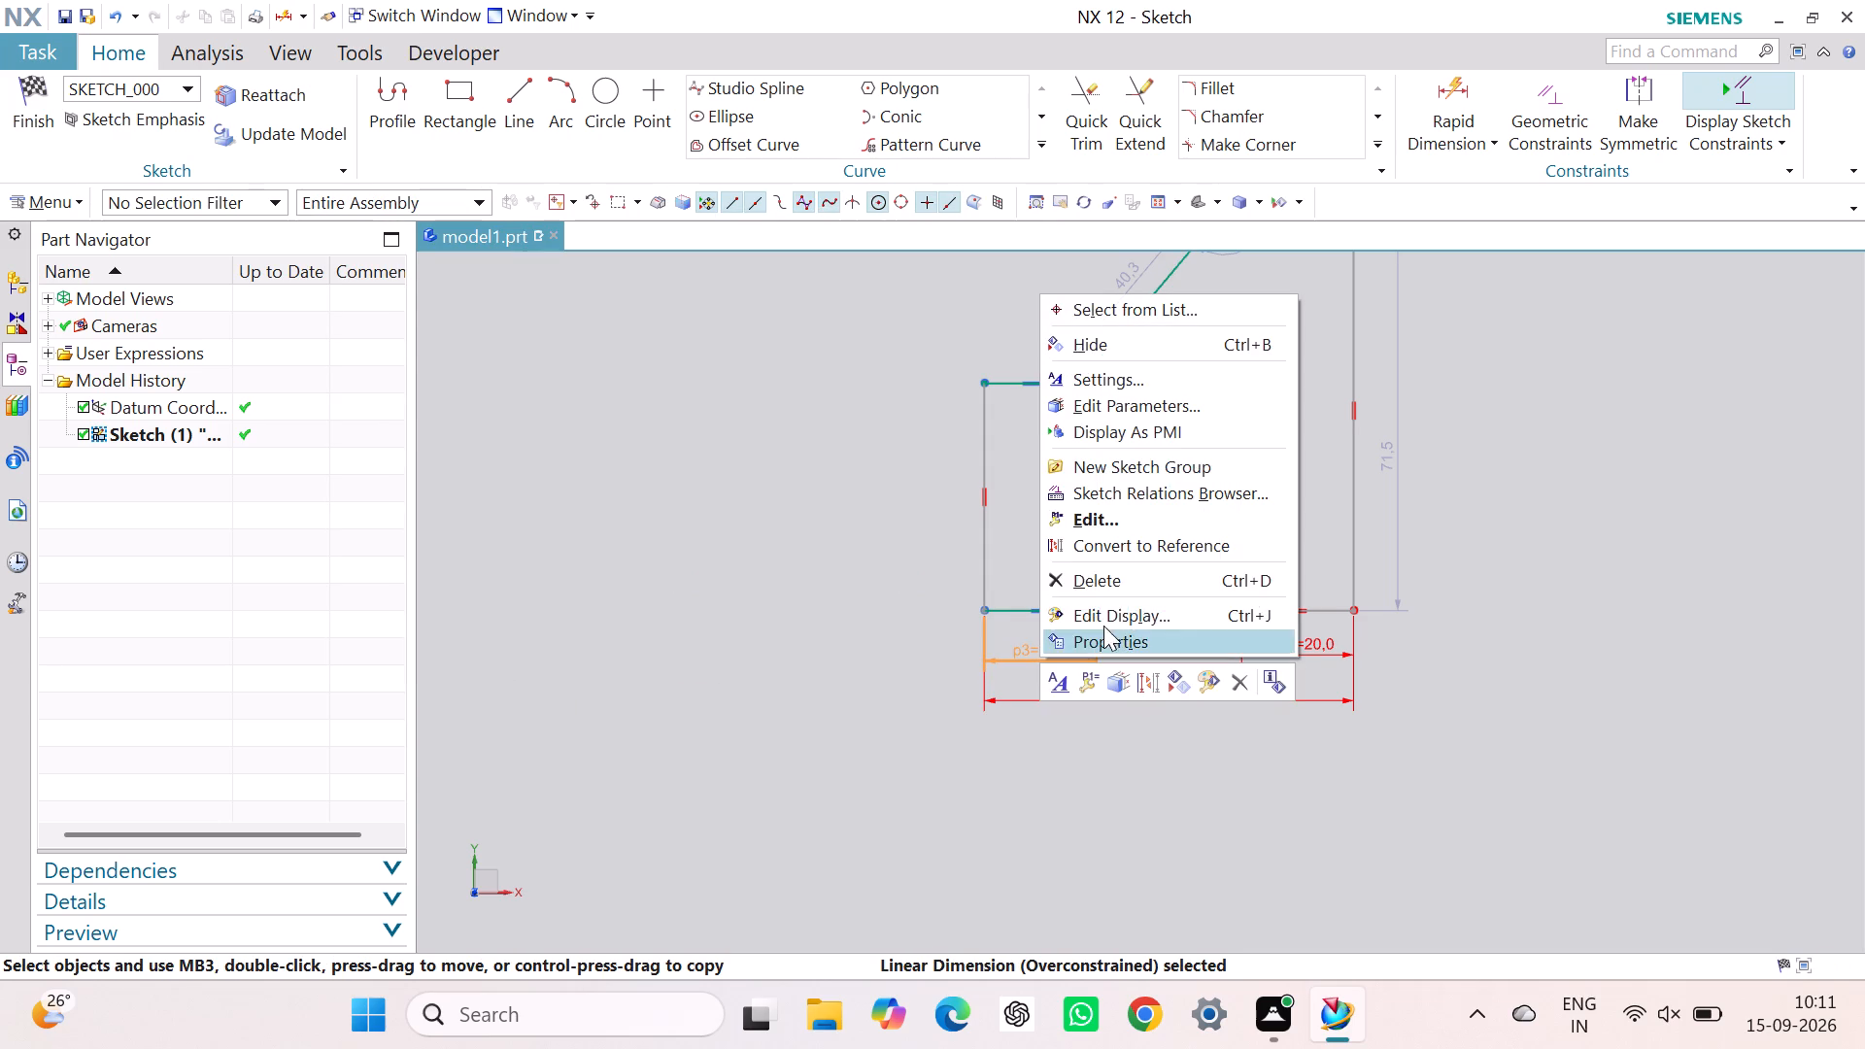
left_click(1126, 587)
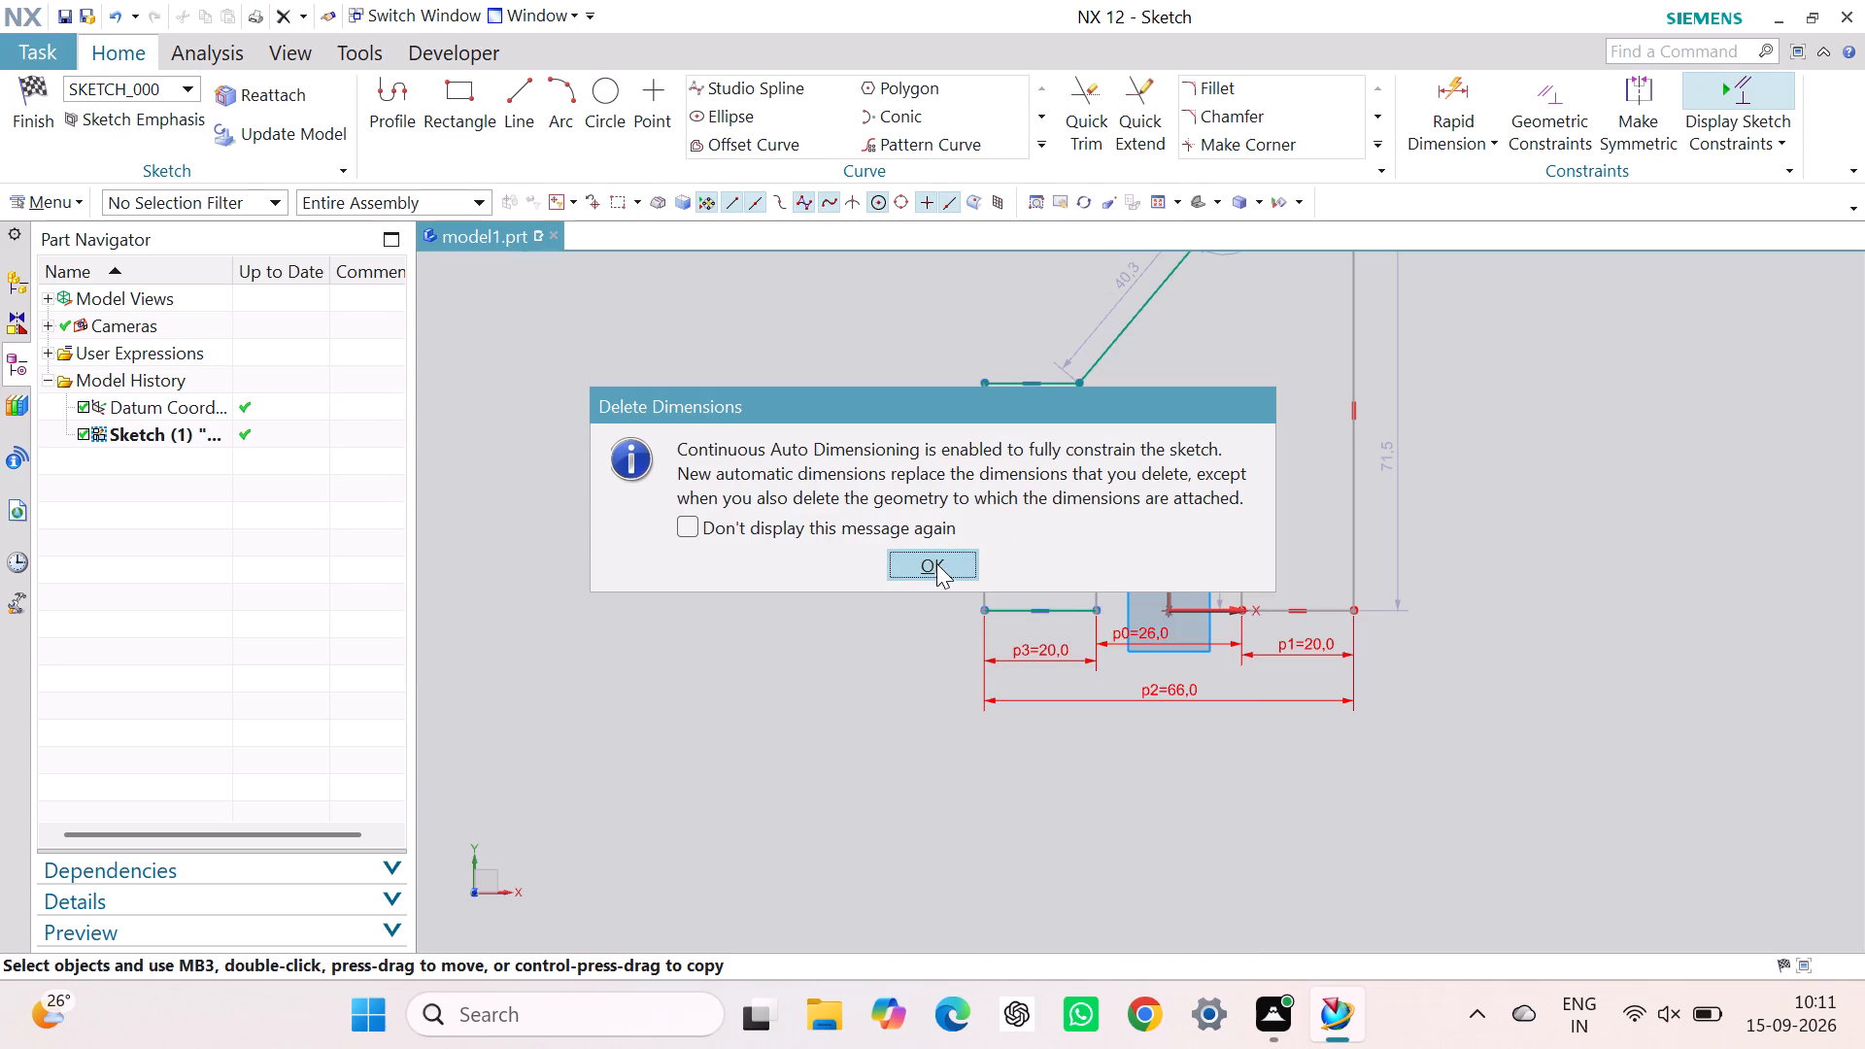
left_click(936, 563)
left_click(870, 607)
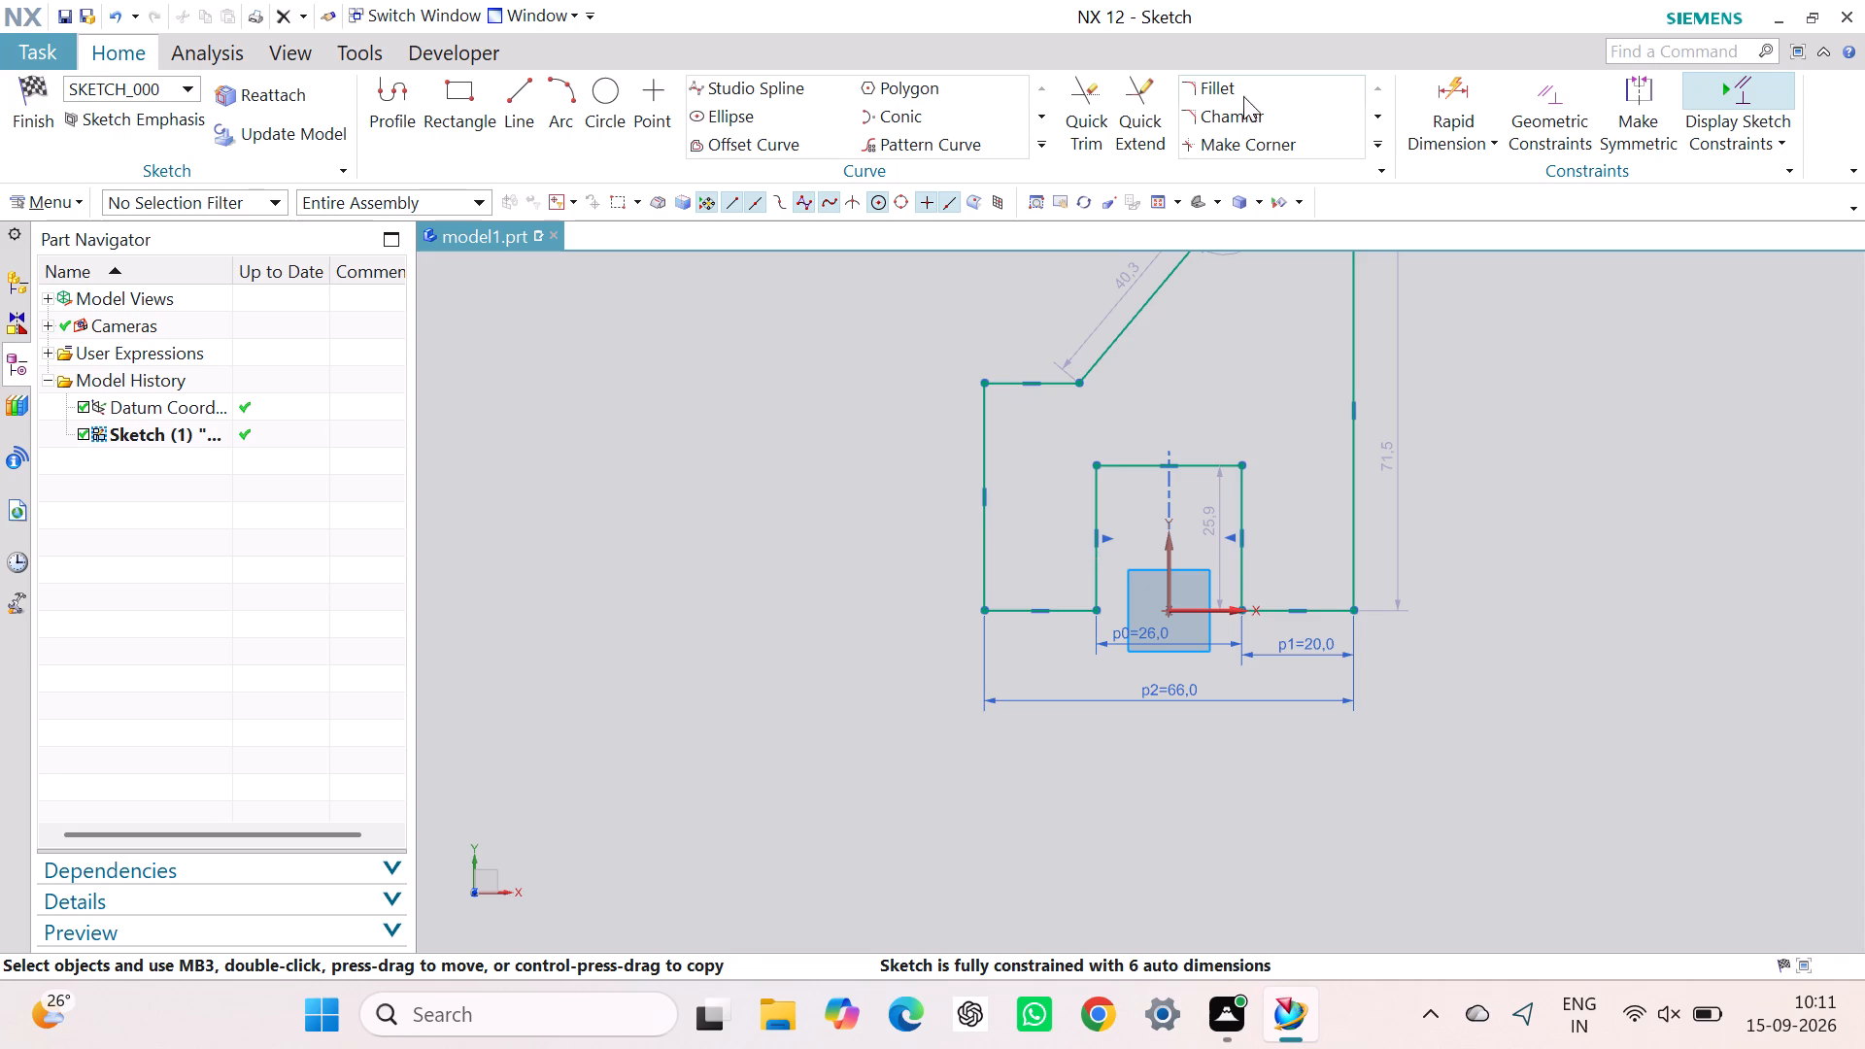
Fillet both upper inside corners of the bottom notch with a 3 mm radius.
left_click(1203, 92)
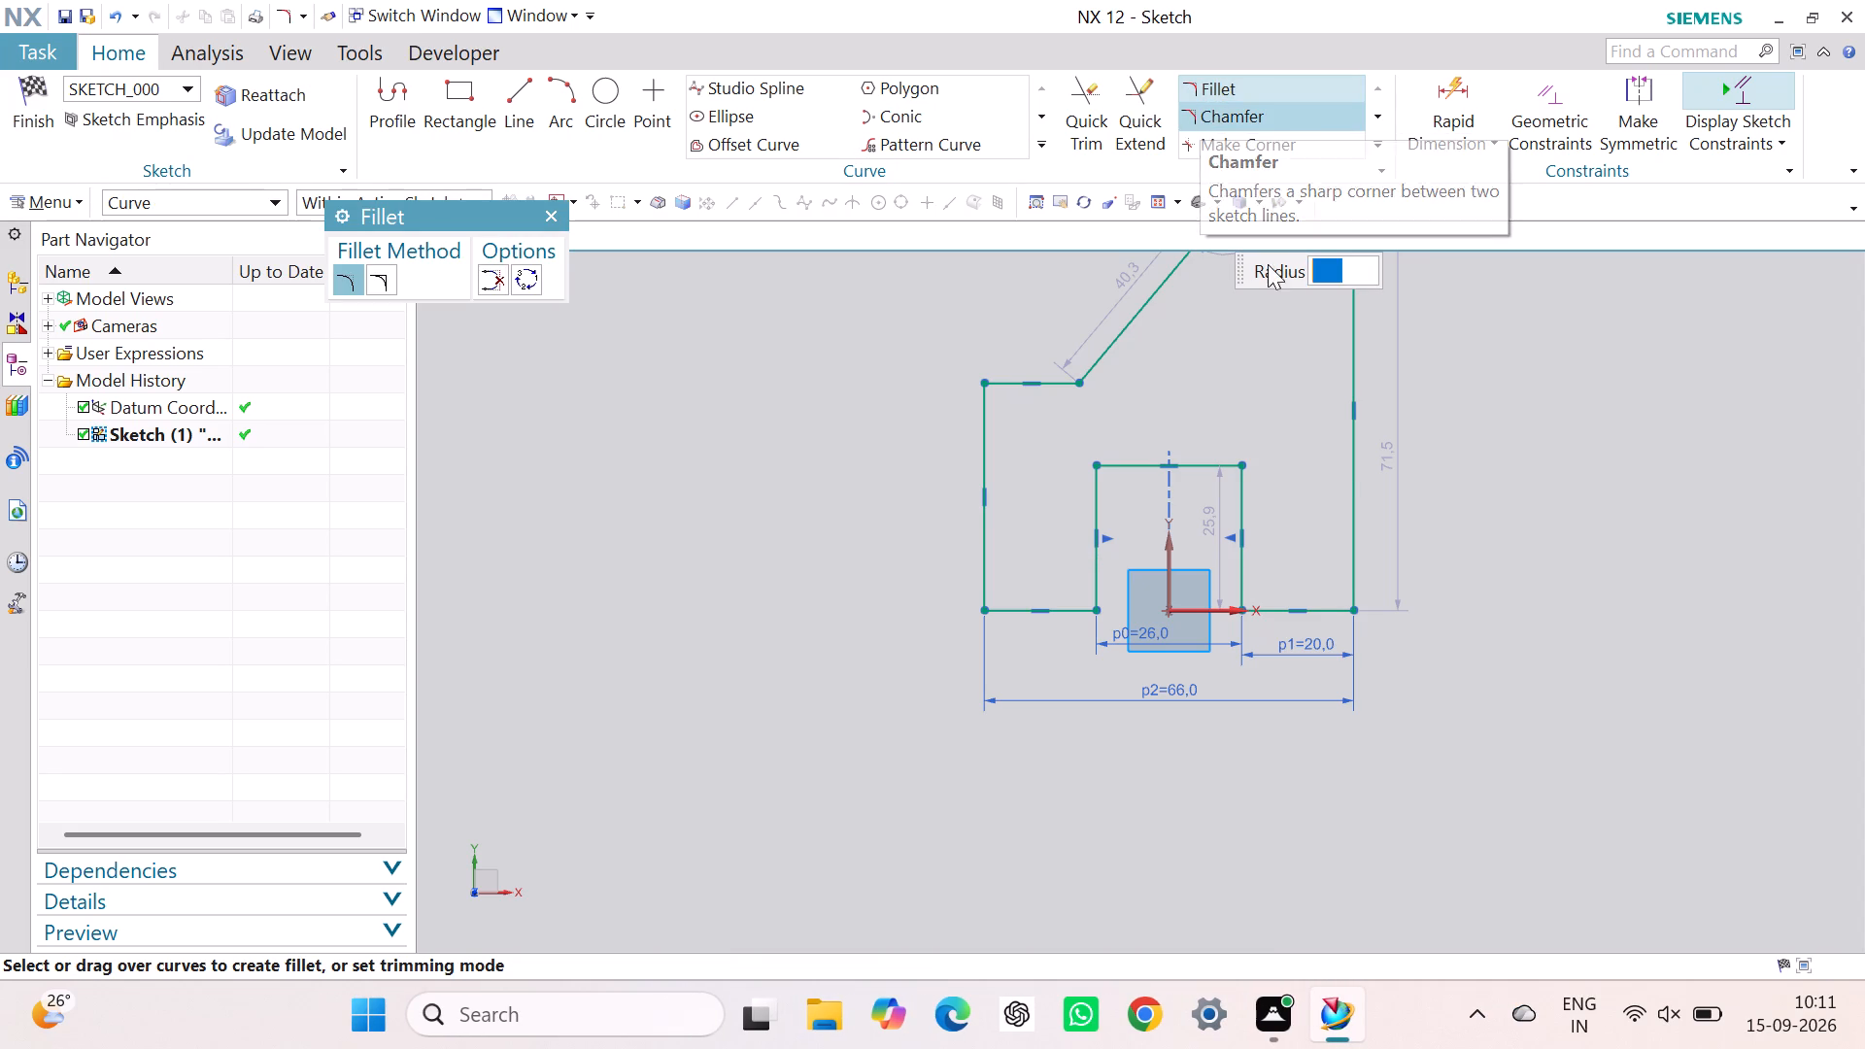
left_click(1099, 507)
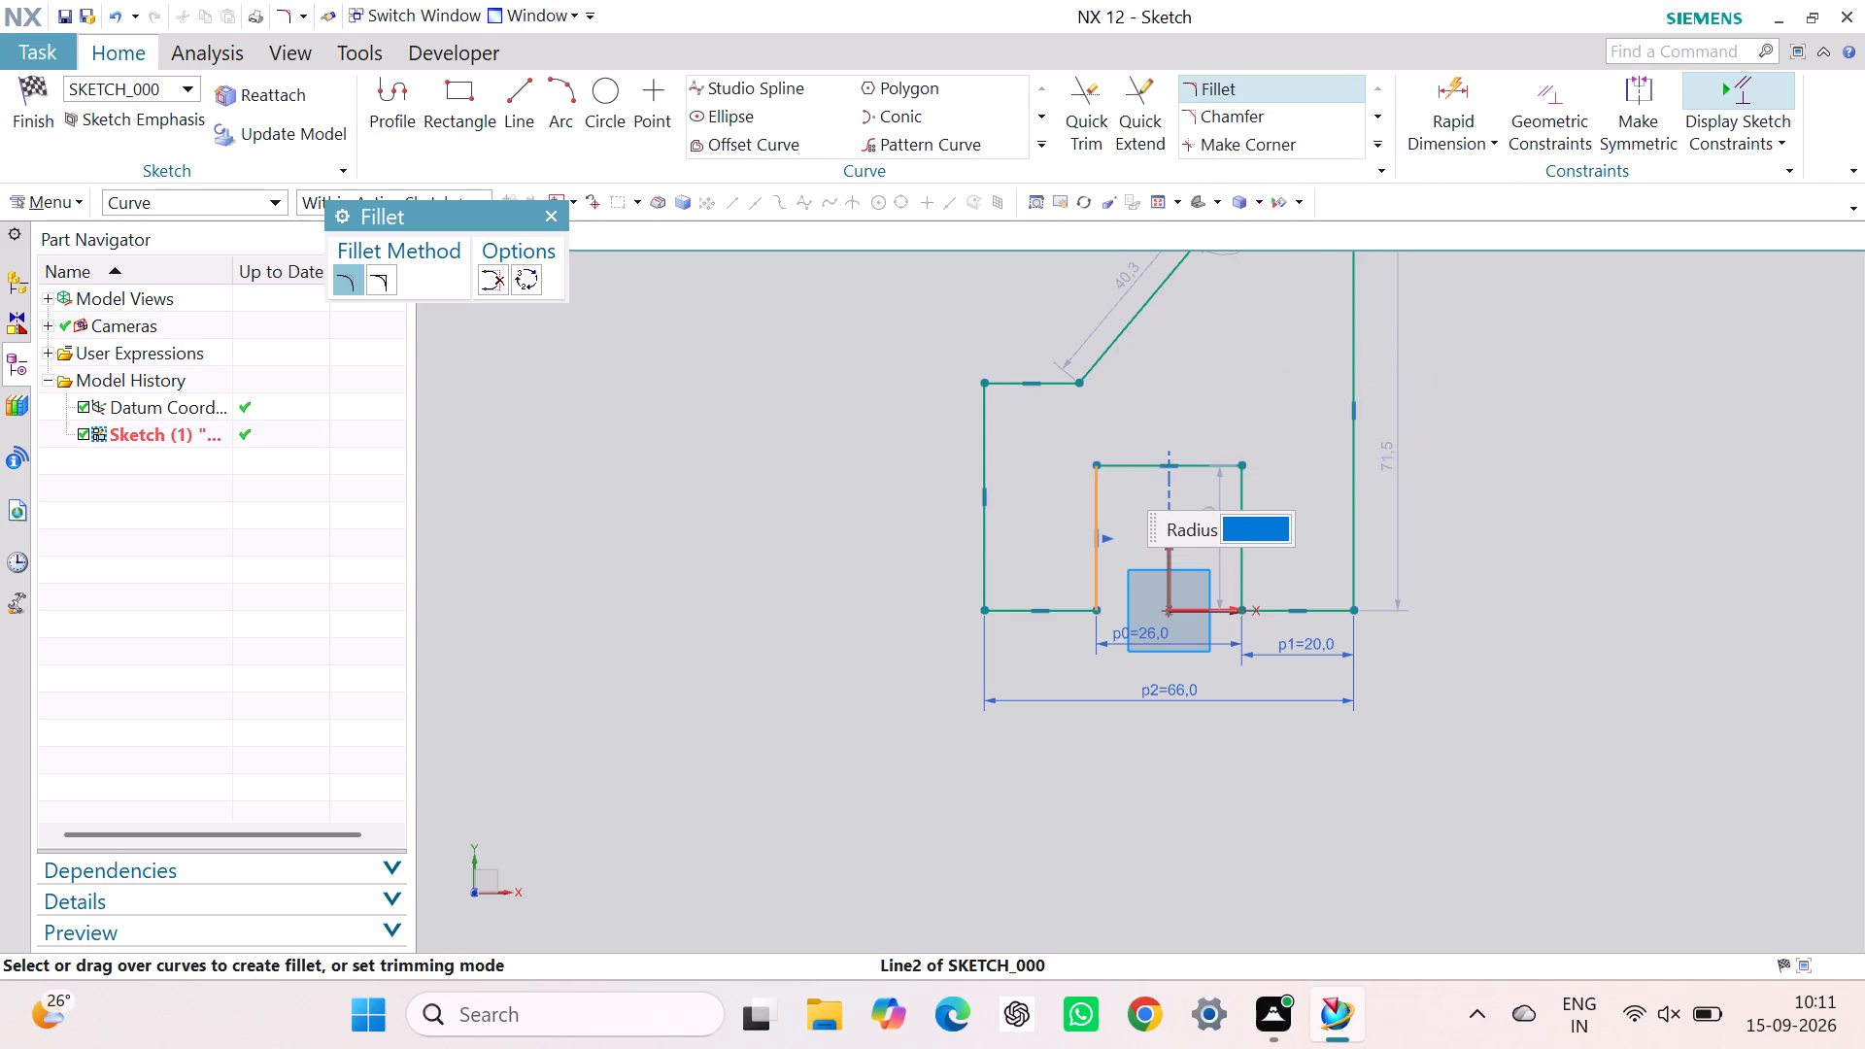
left_click(1122, 465)
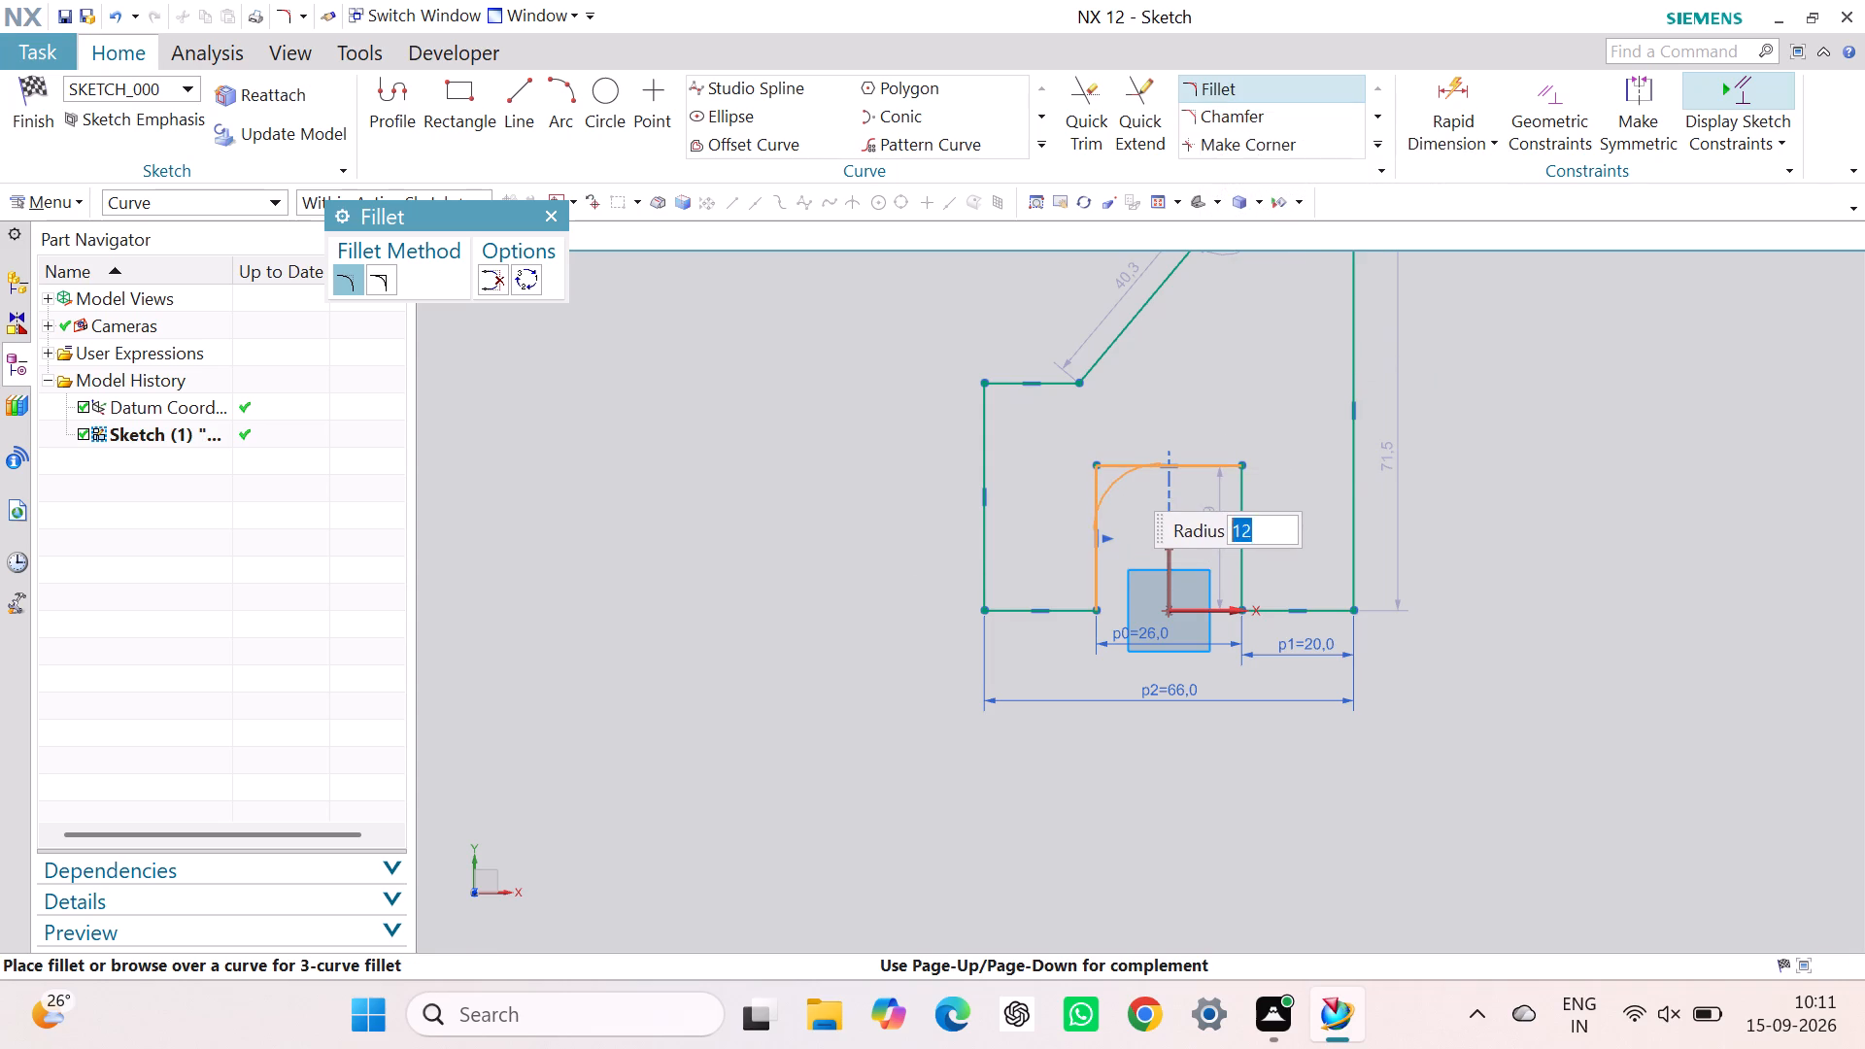
key("3")
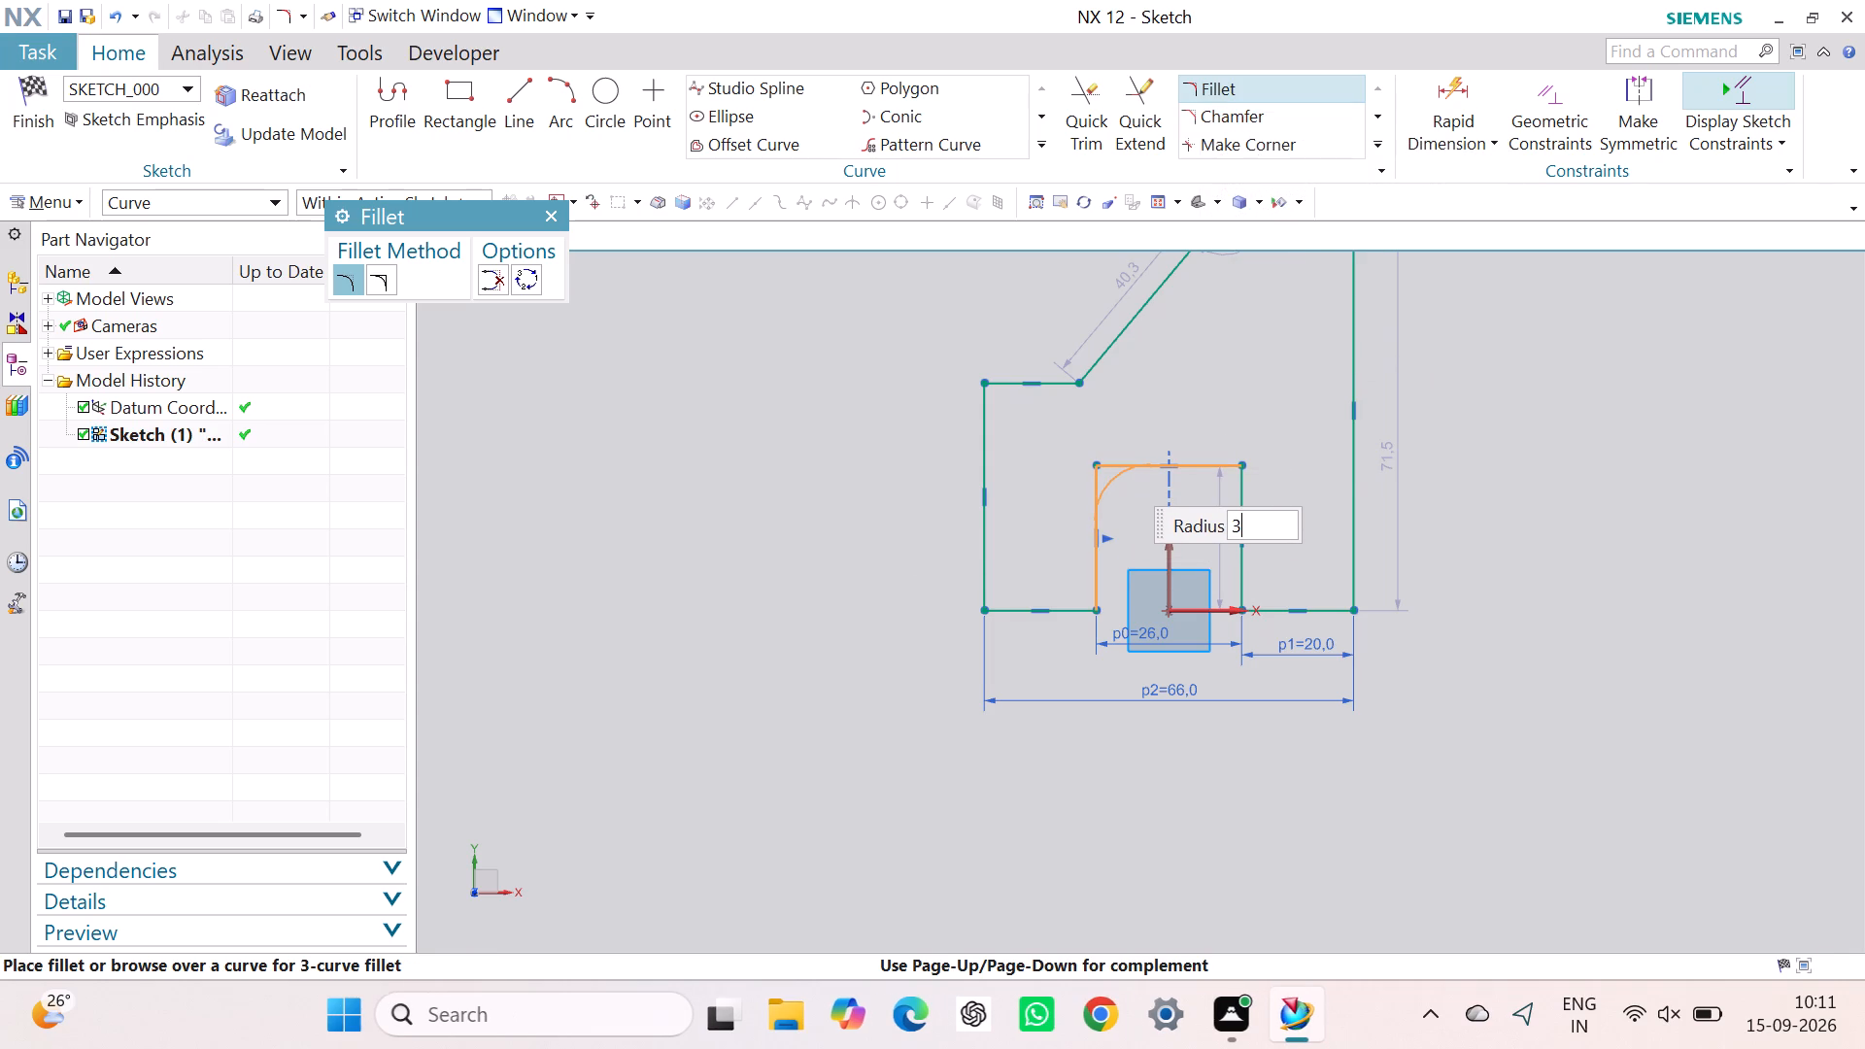
key("Return")
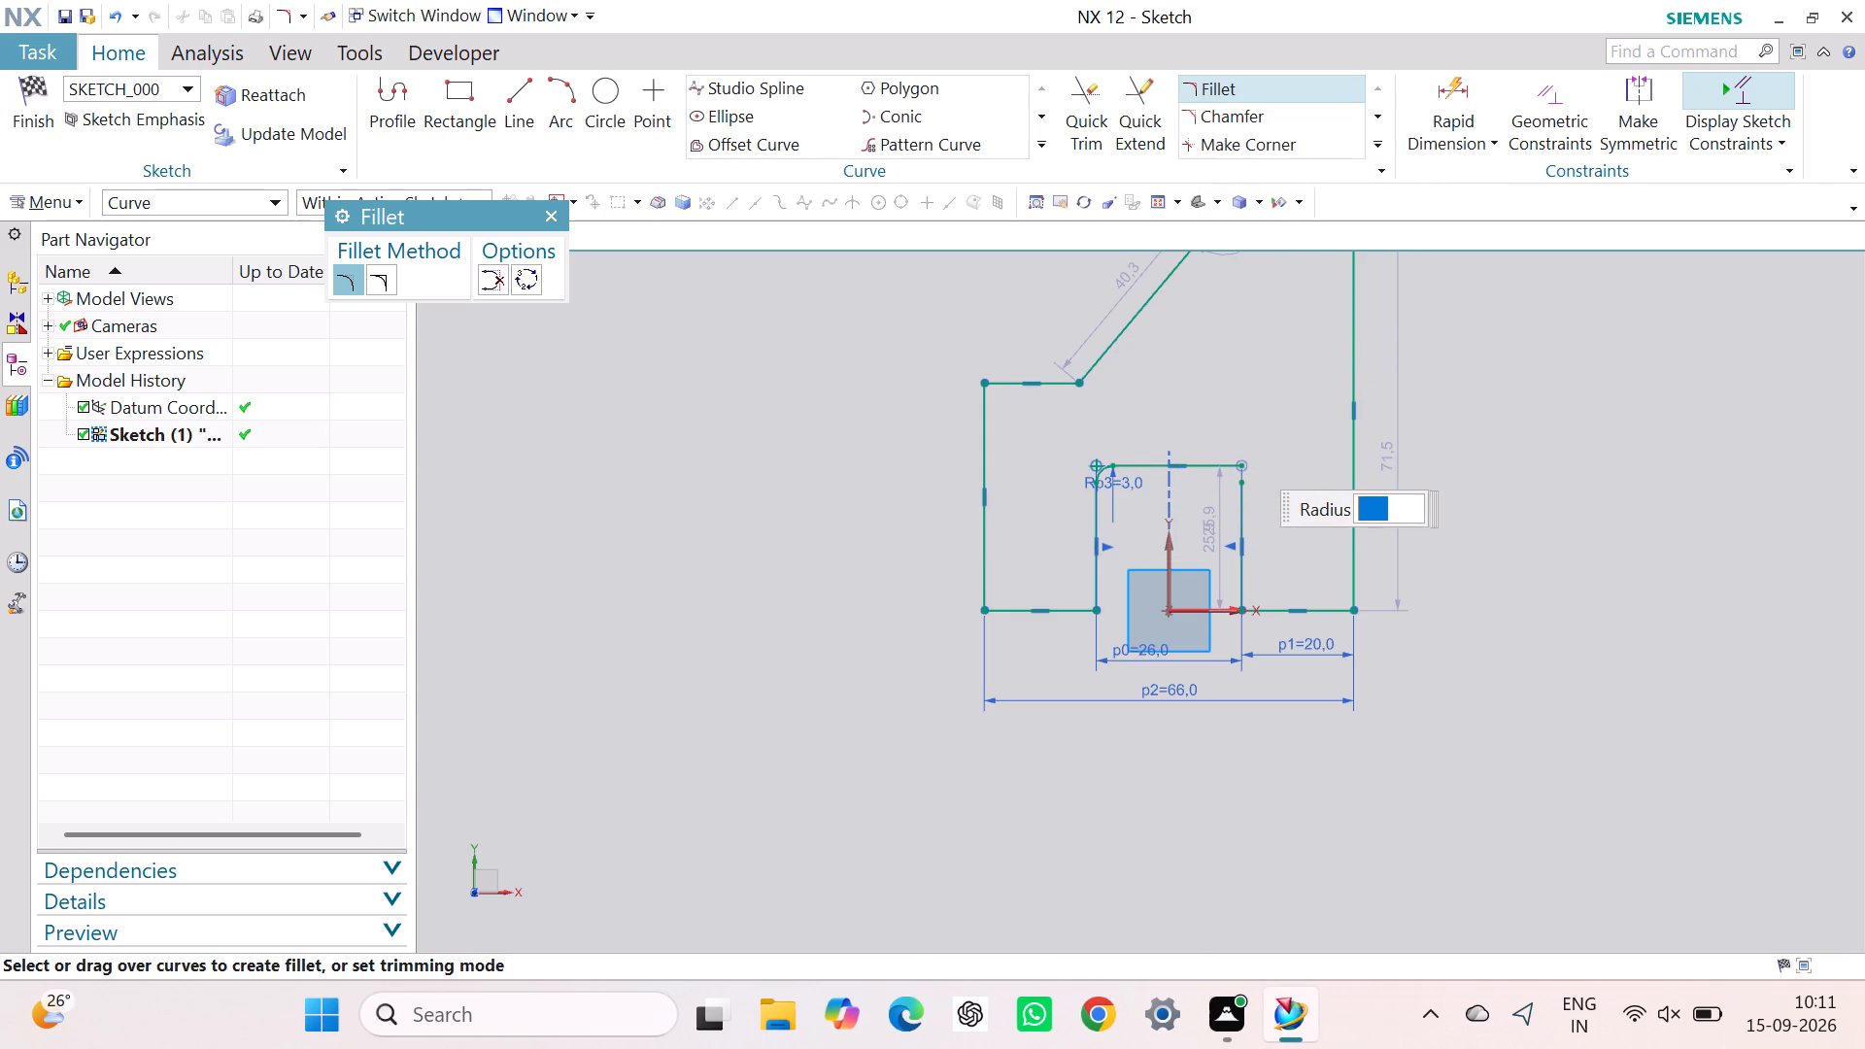
left_click(1217, 464)
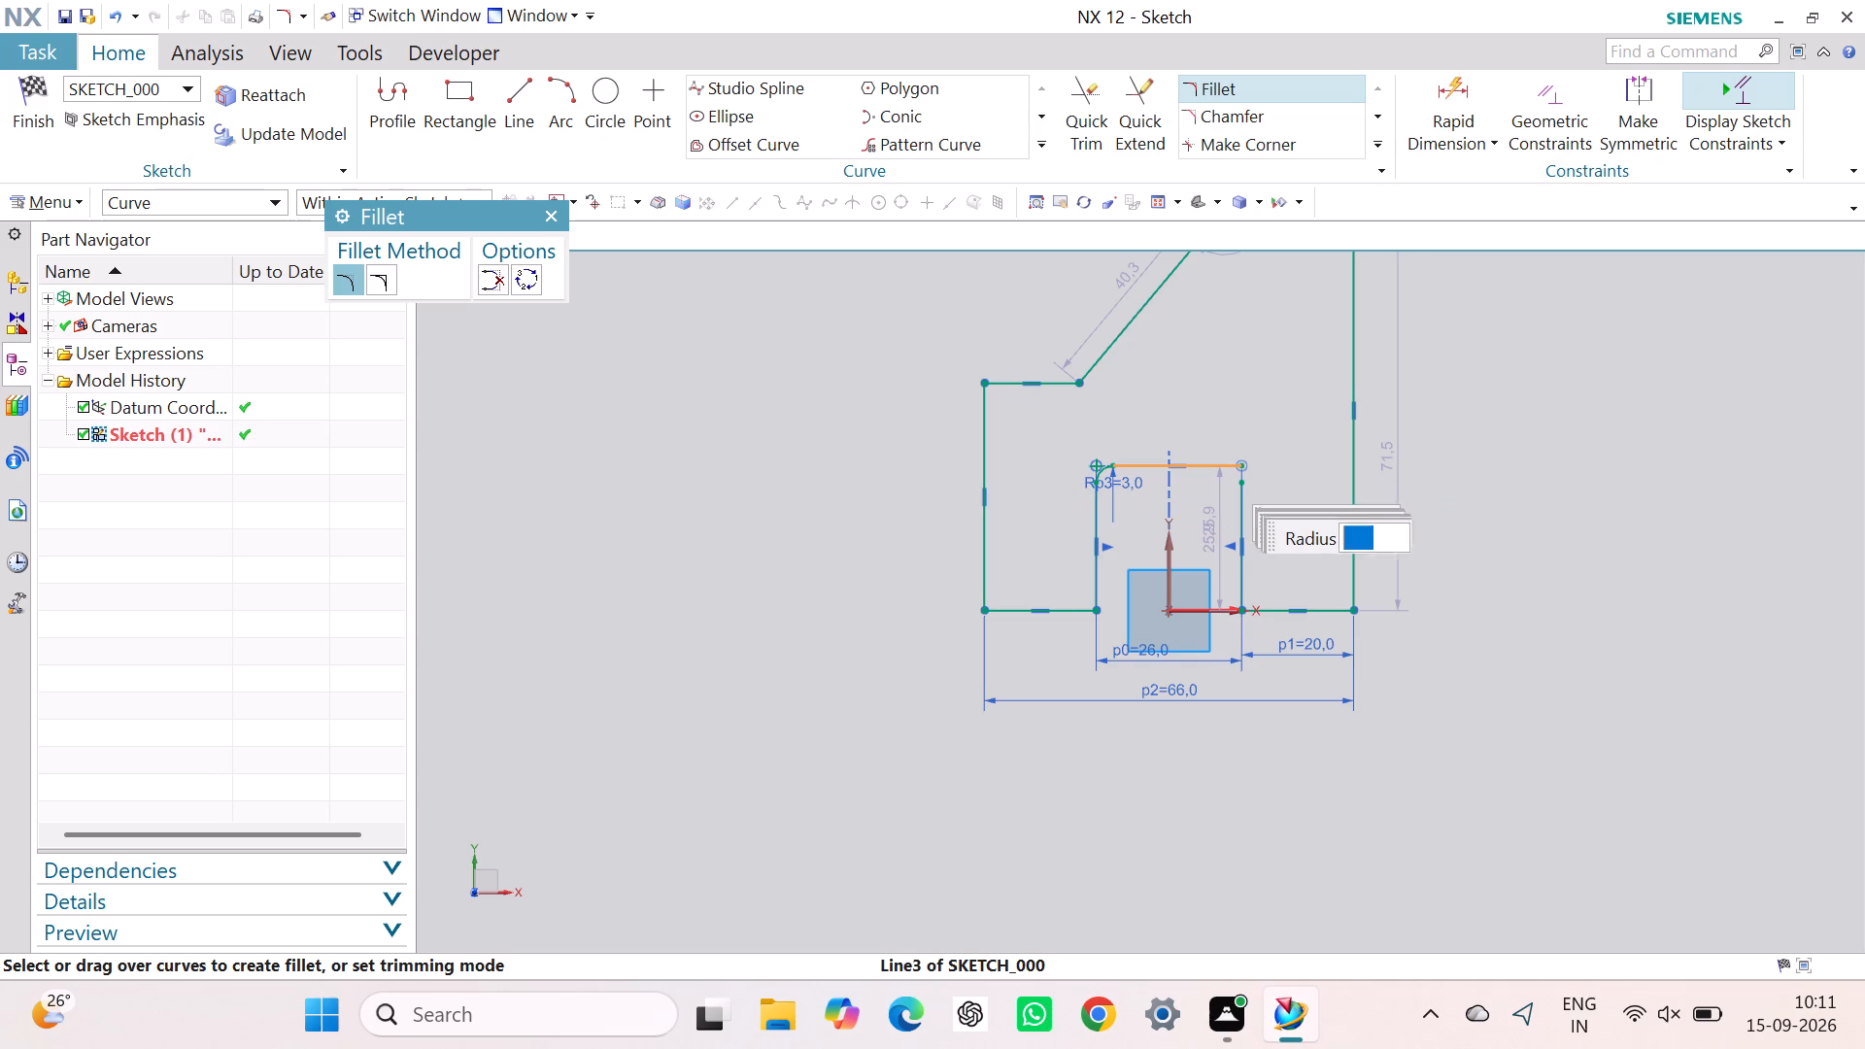
left_click(1243, 502)
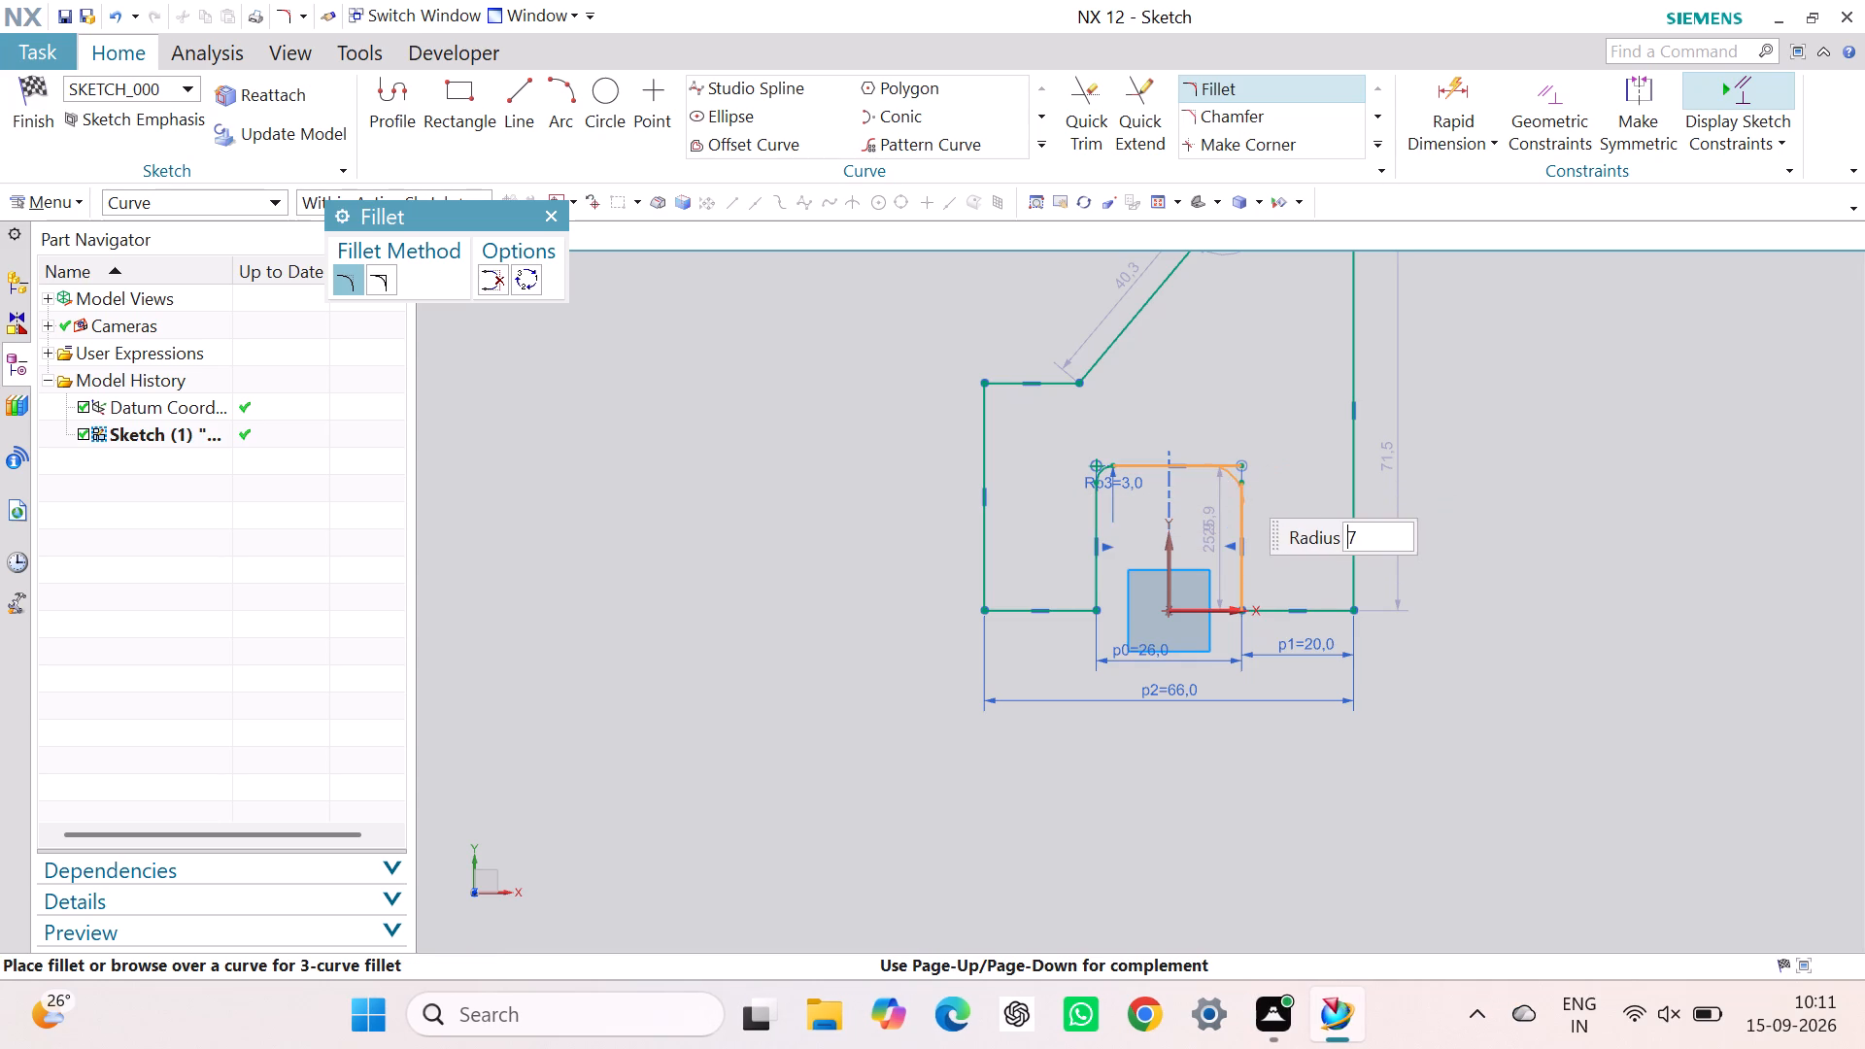
key("3")
key("Return")
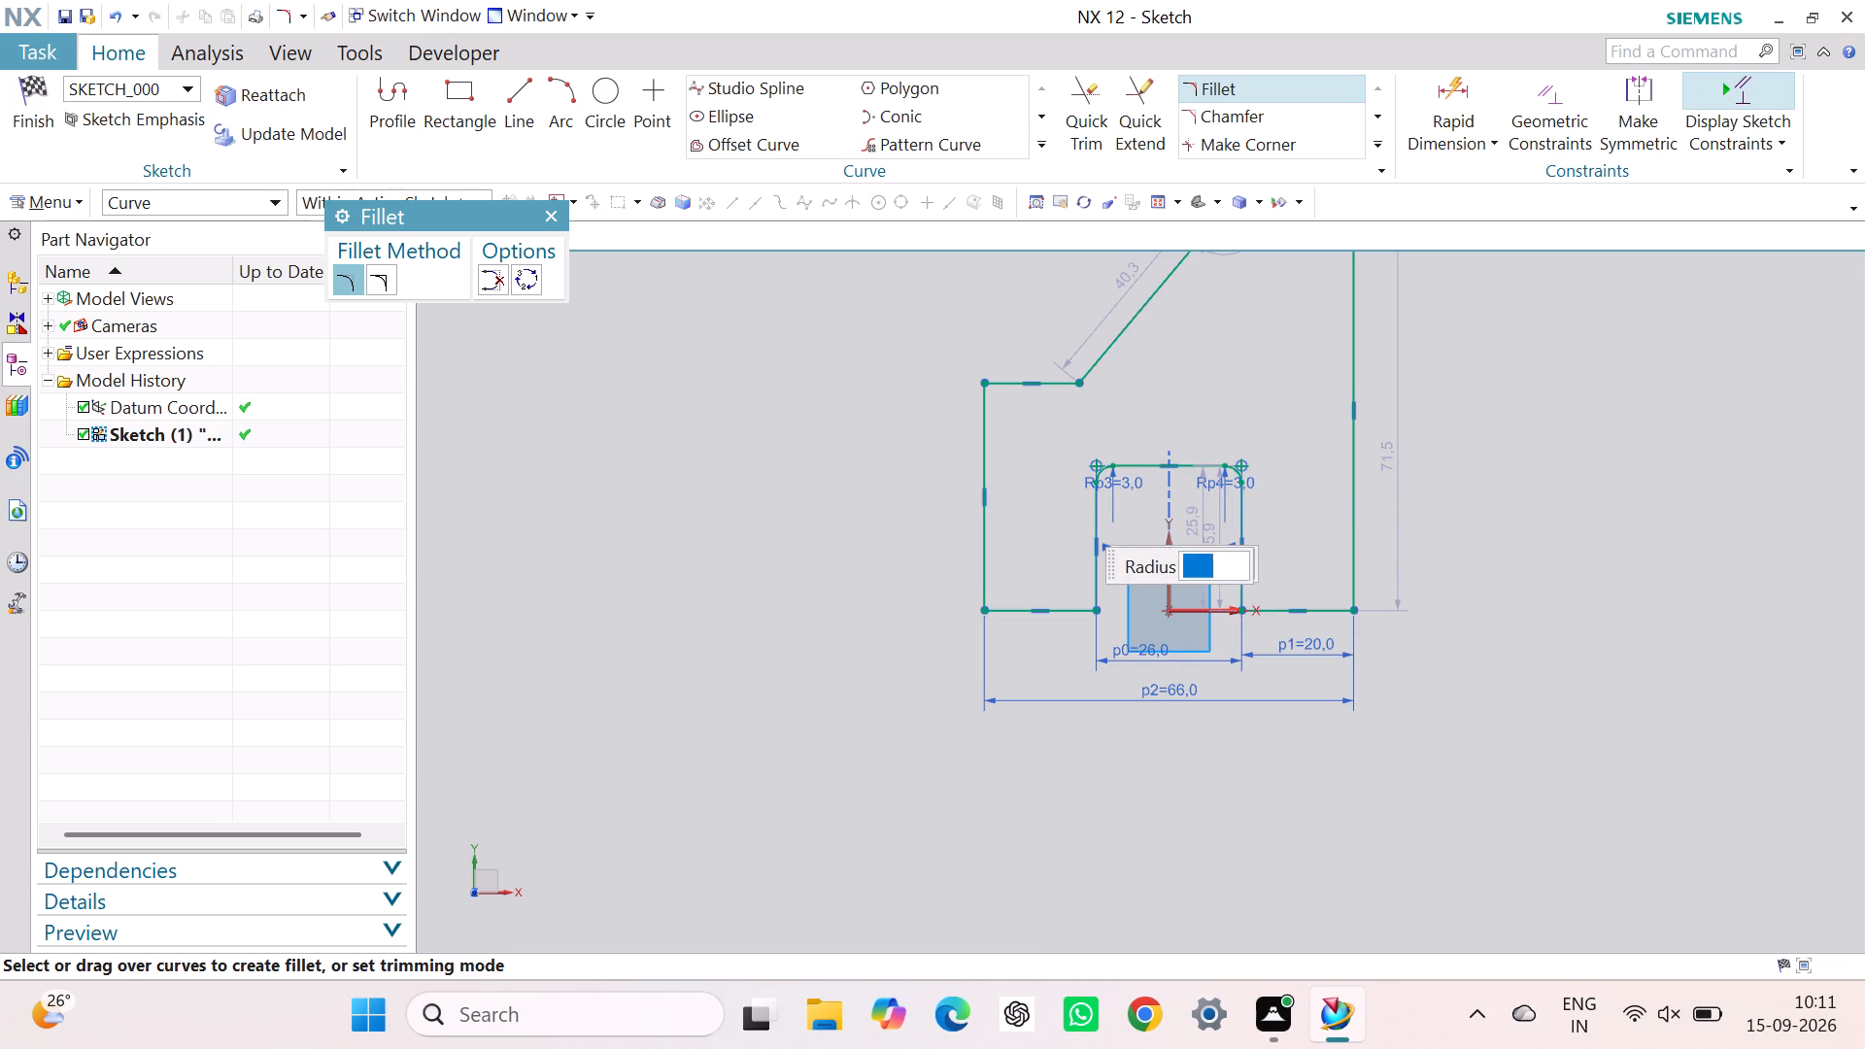
Dimension the notch depth from the profile's bottom edge to the notch's top line and set it to 24.5 mm.
left_click(1420, 80)
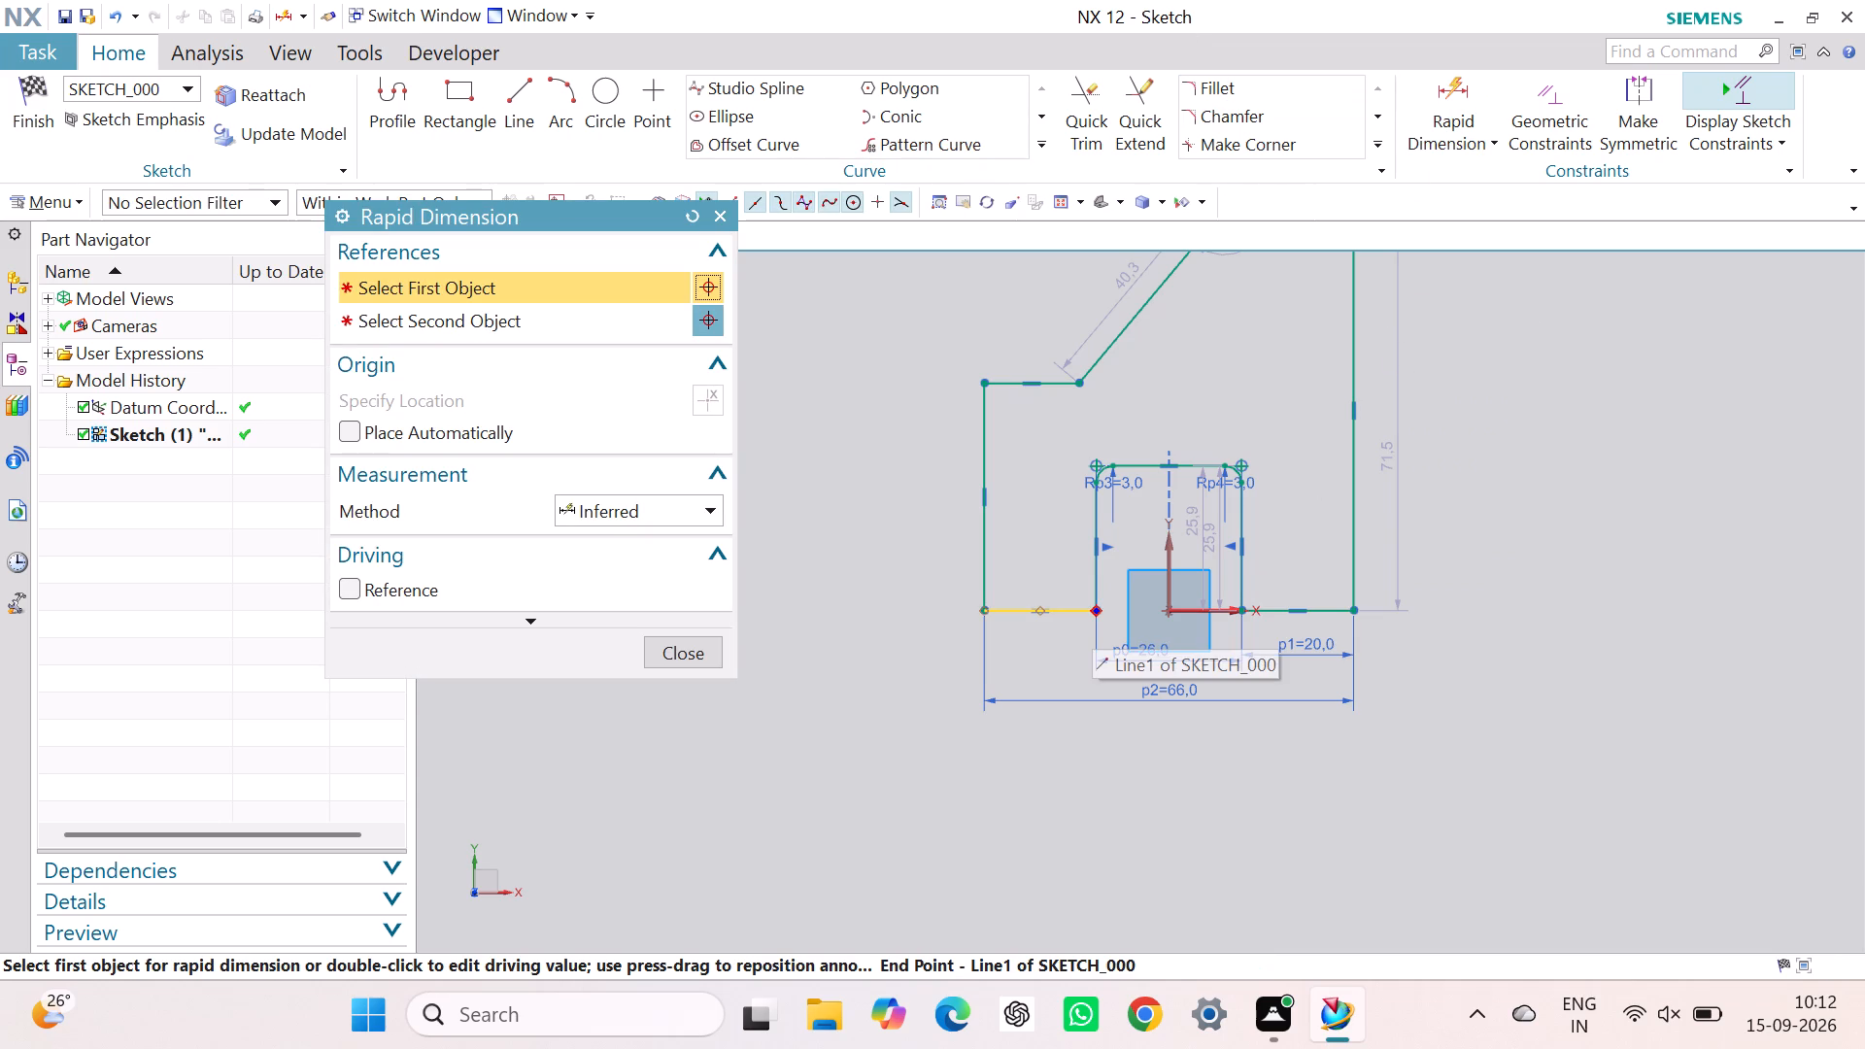
left_click(1092, 616)
left_click(1136, 462)
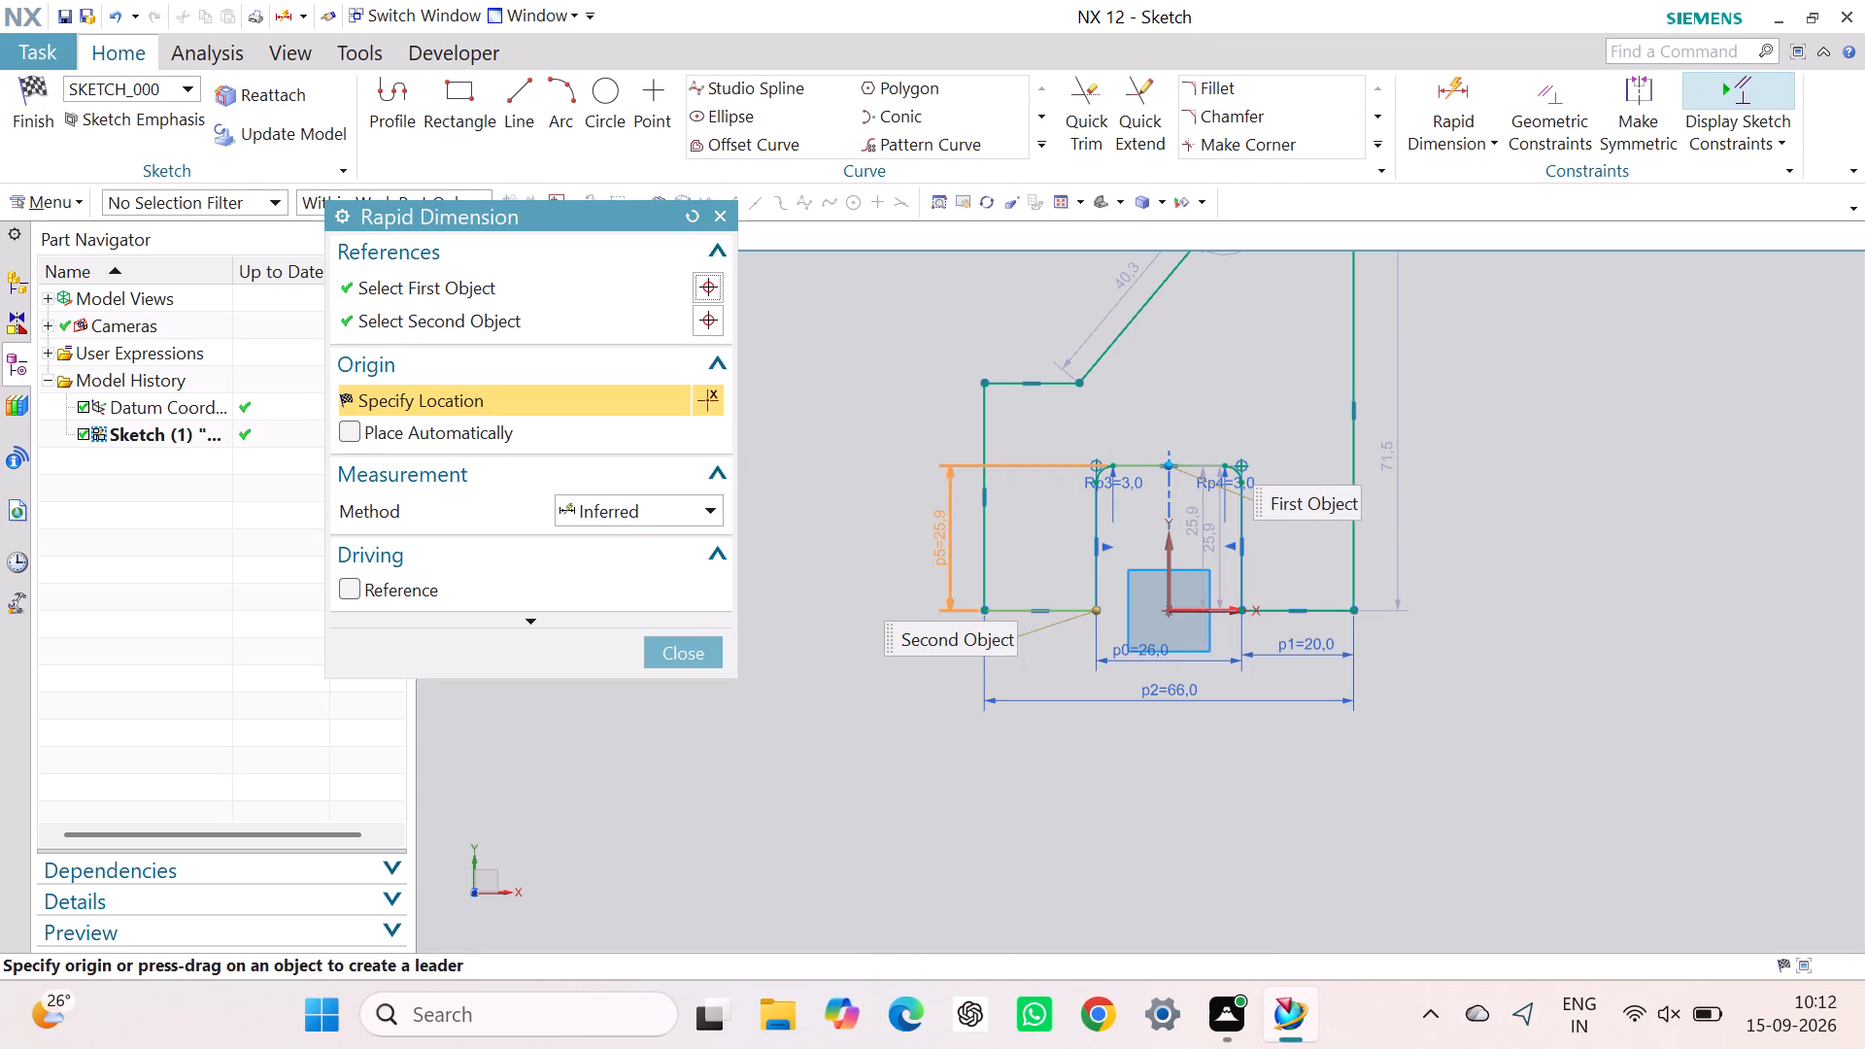
left_click(942, 531)
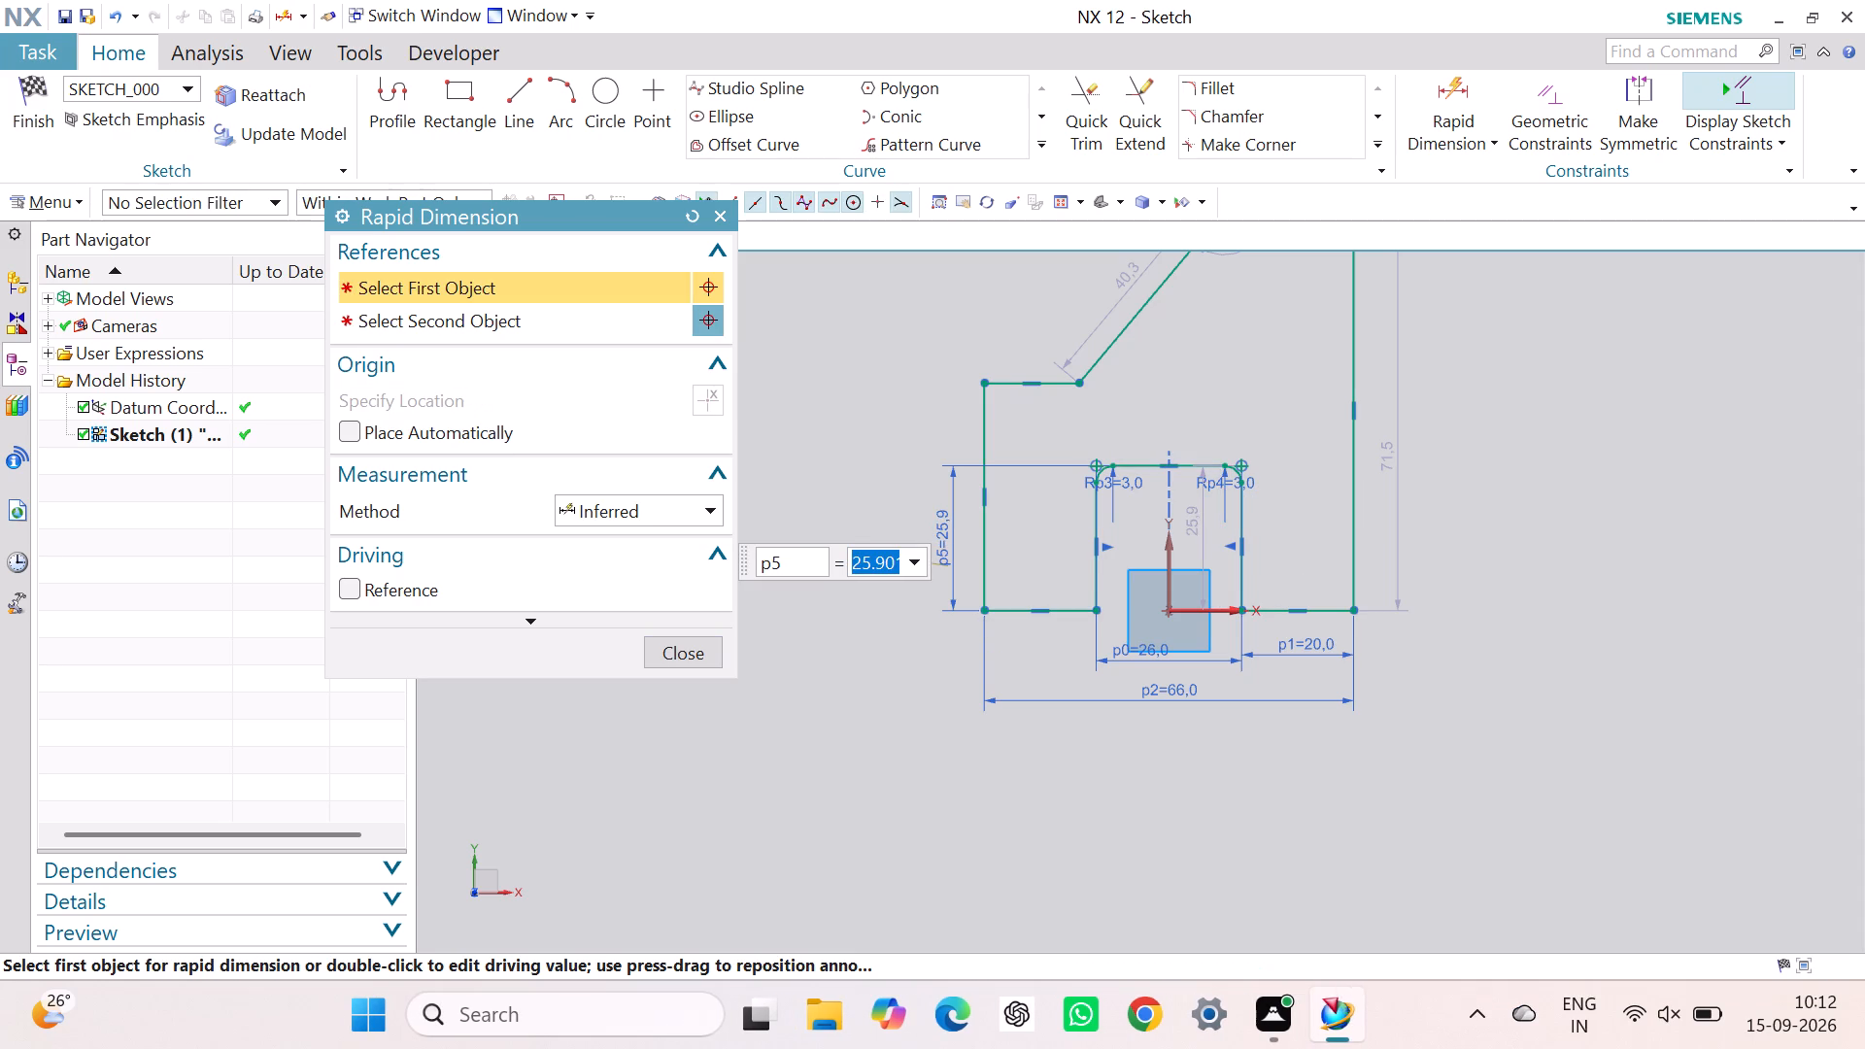
type("24")
type(".5")
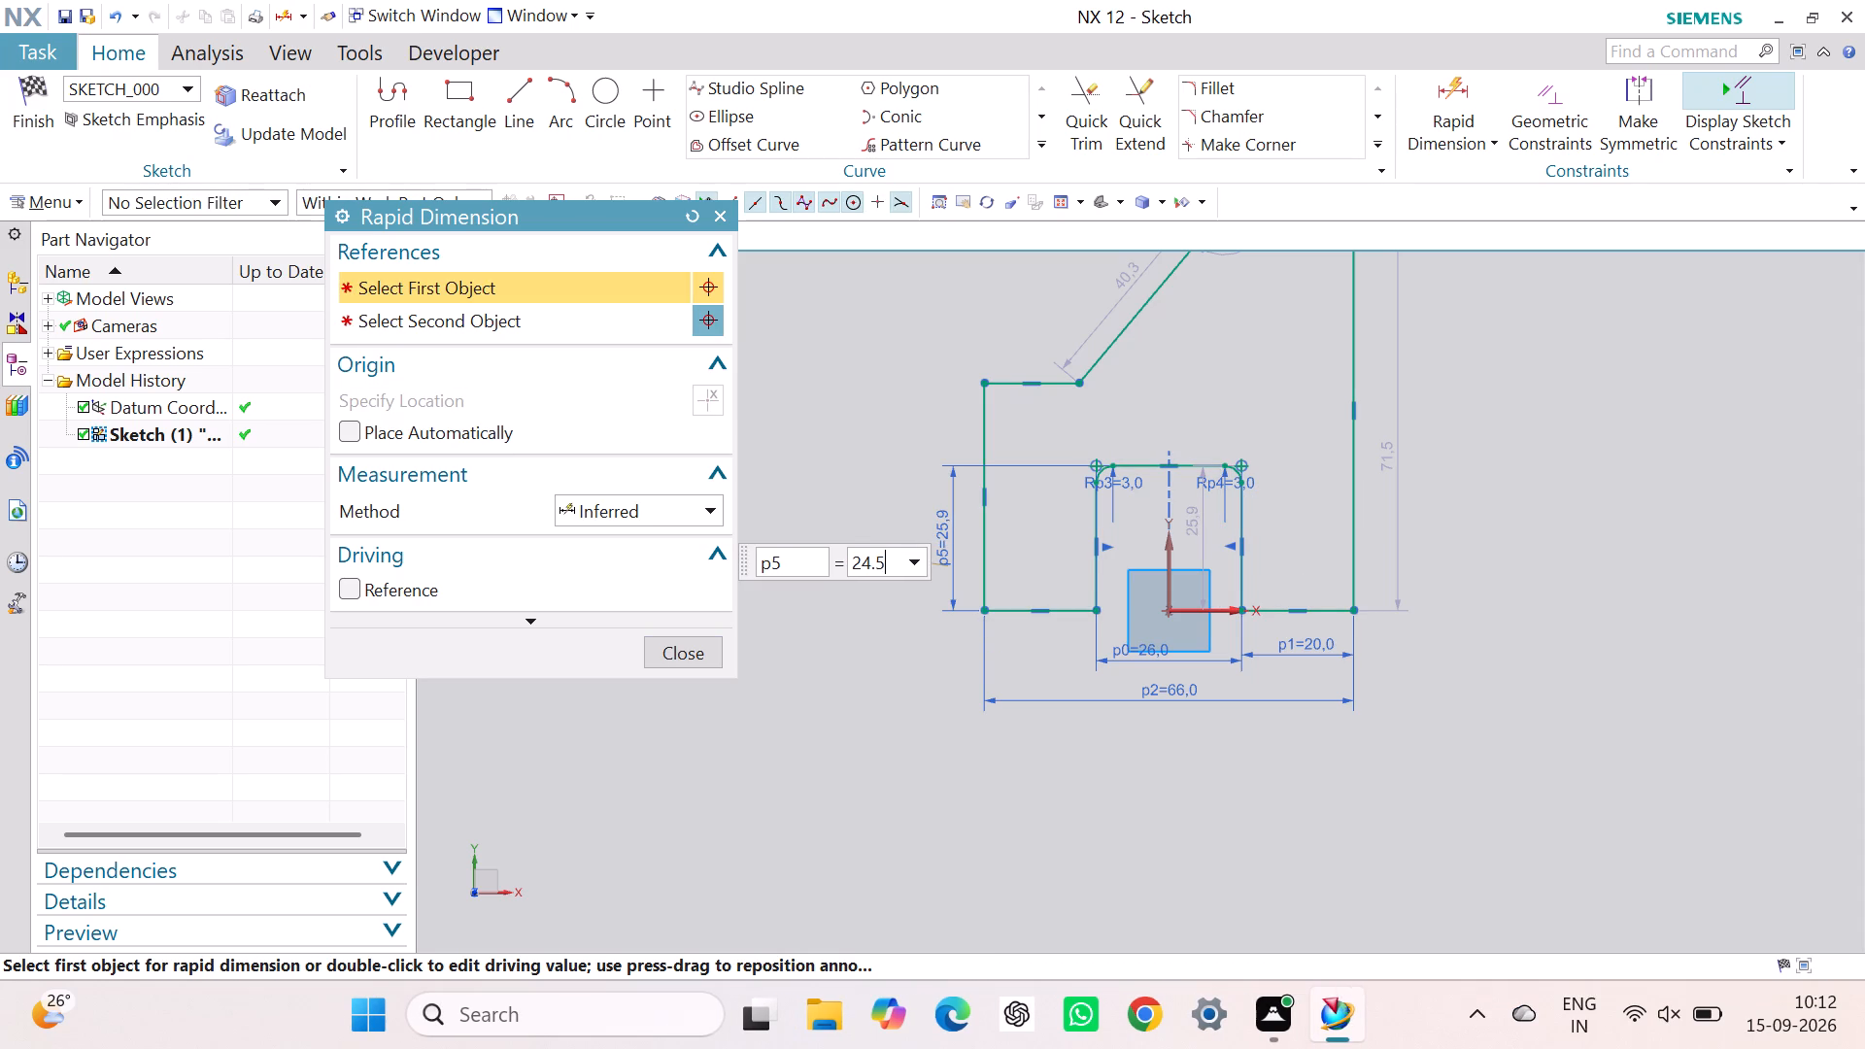
key("Return")
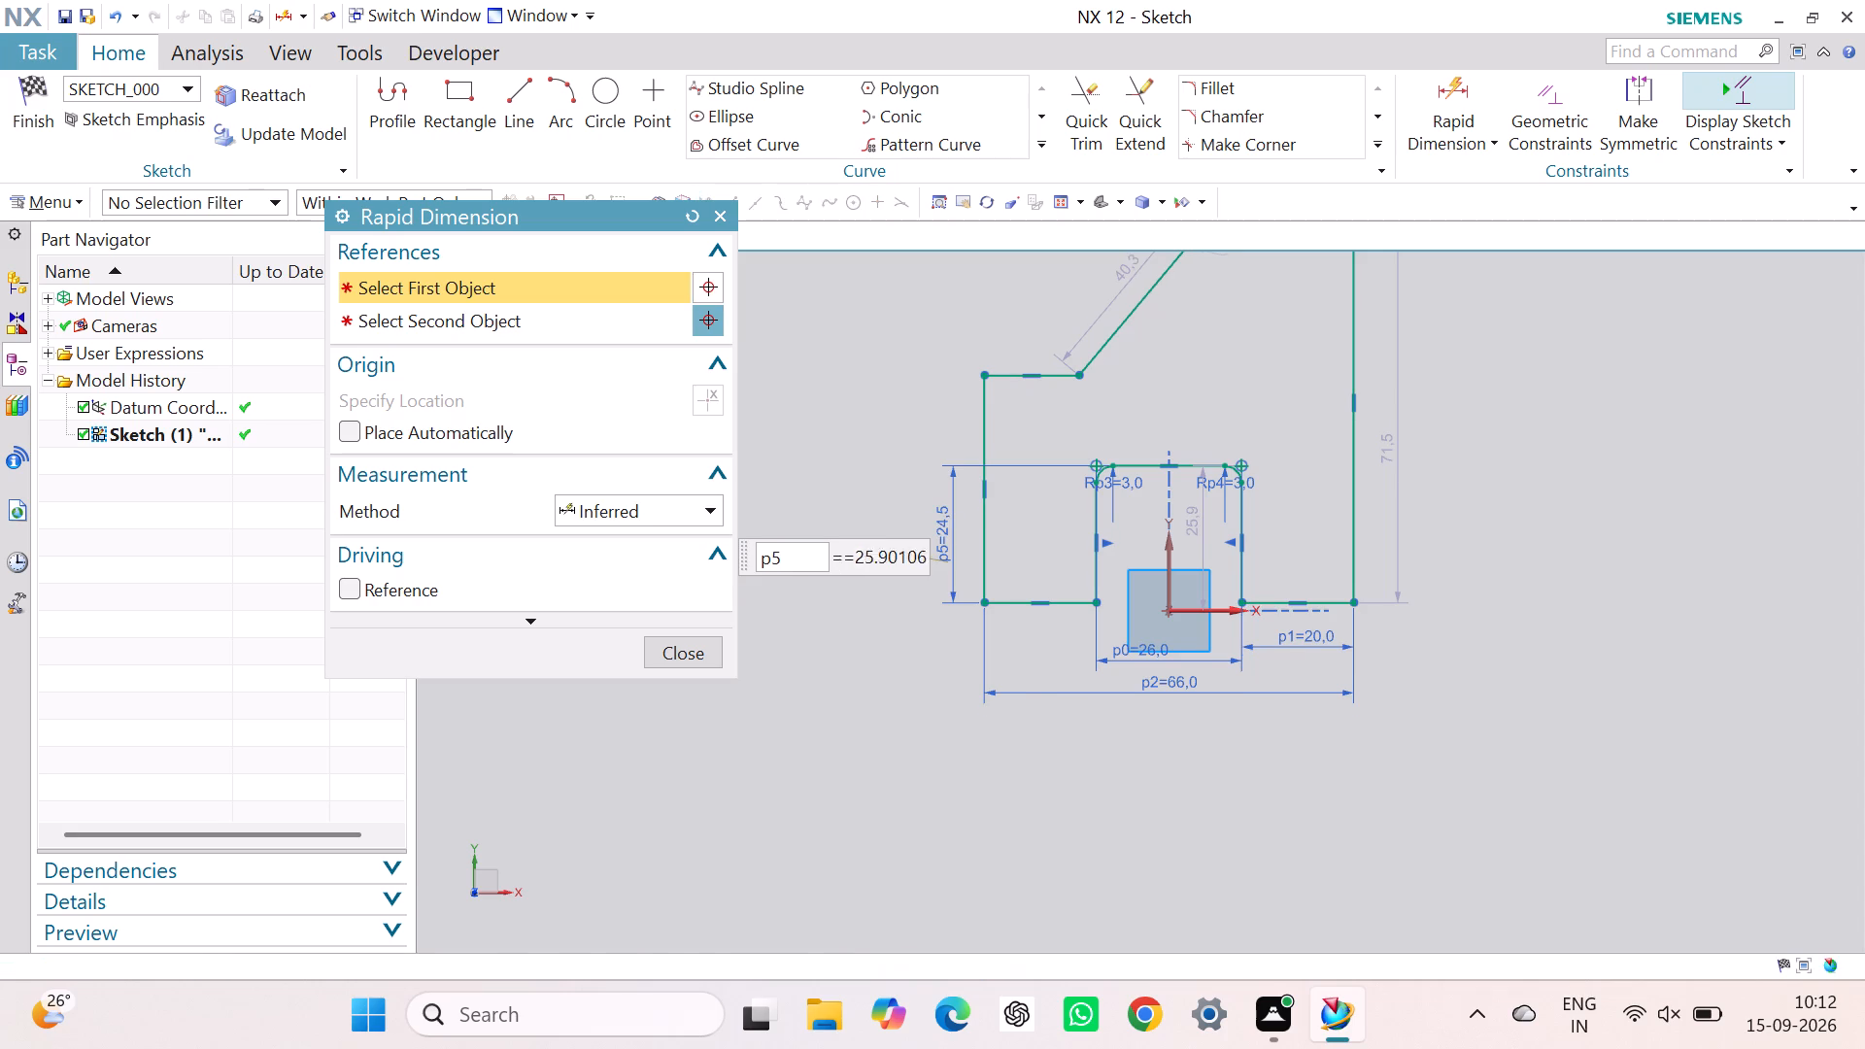
left_click(671, 647)
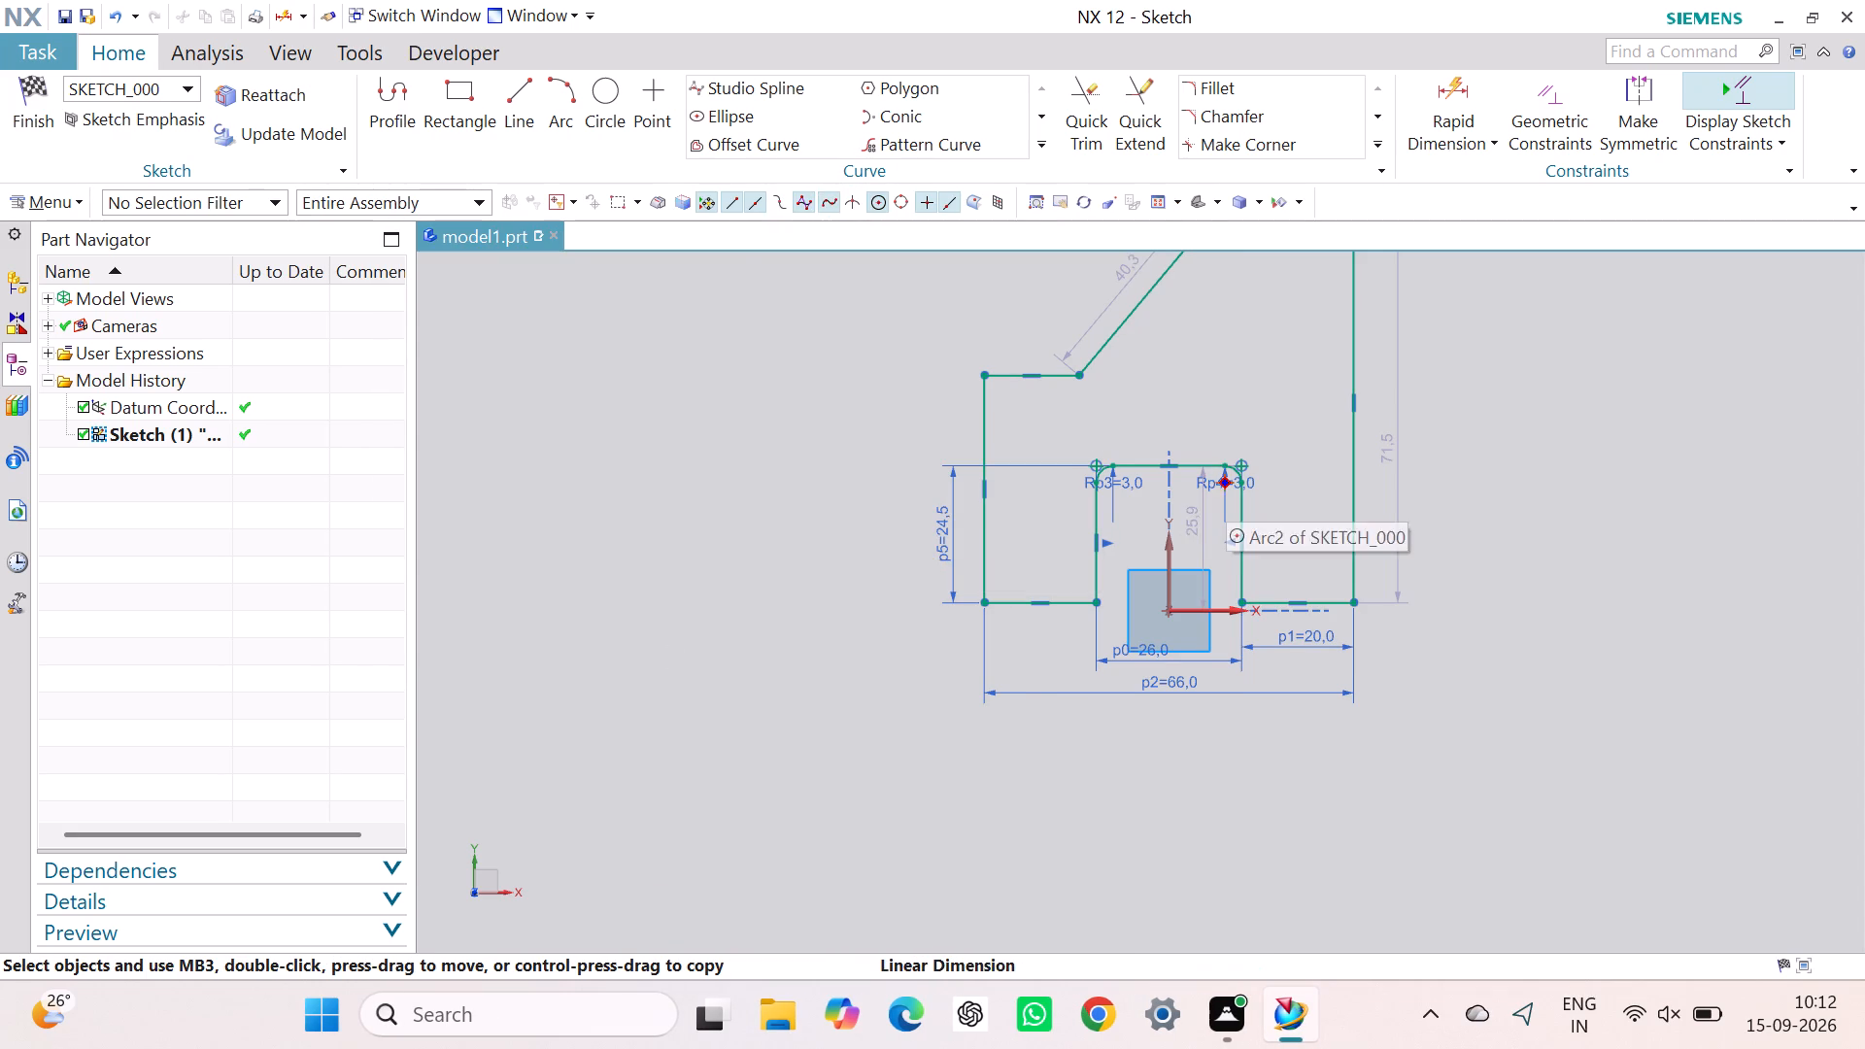
Move the notch geometry vertically by its fillet centre until the profile's bottom edges line up with the sketch X axis.
left_click_drag(1115, 482, 1051, 443)
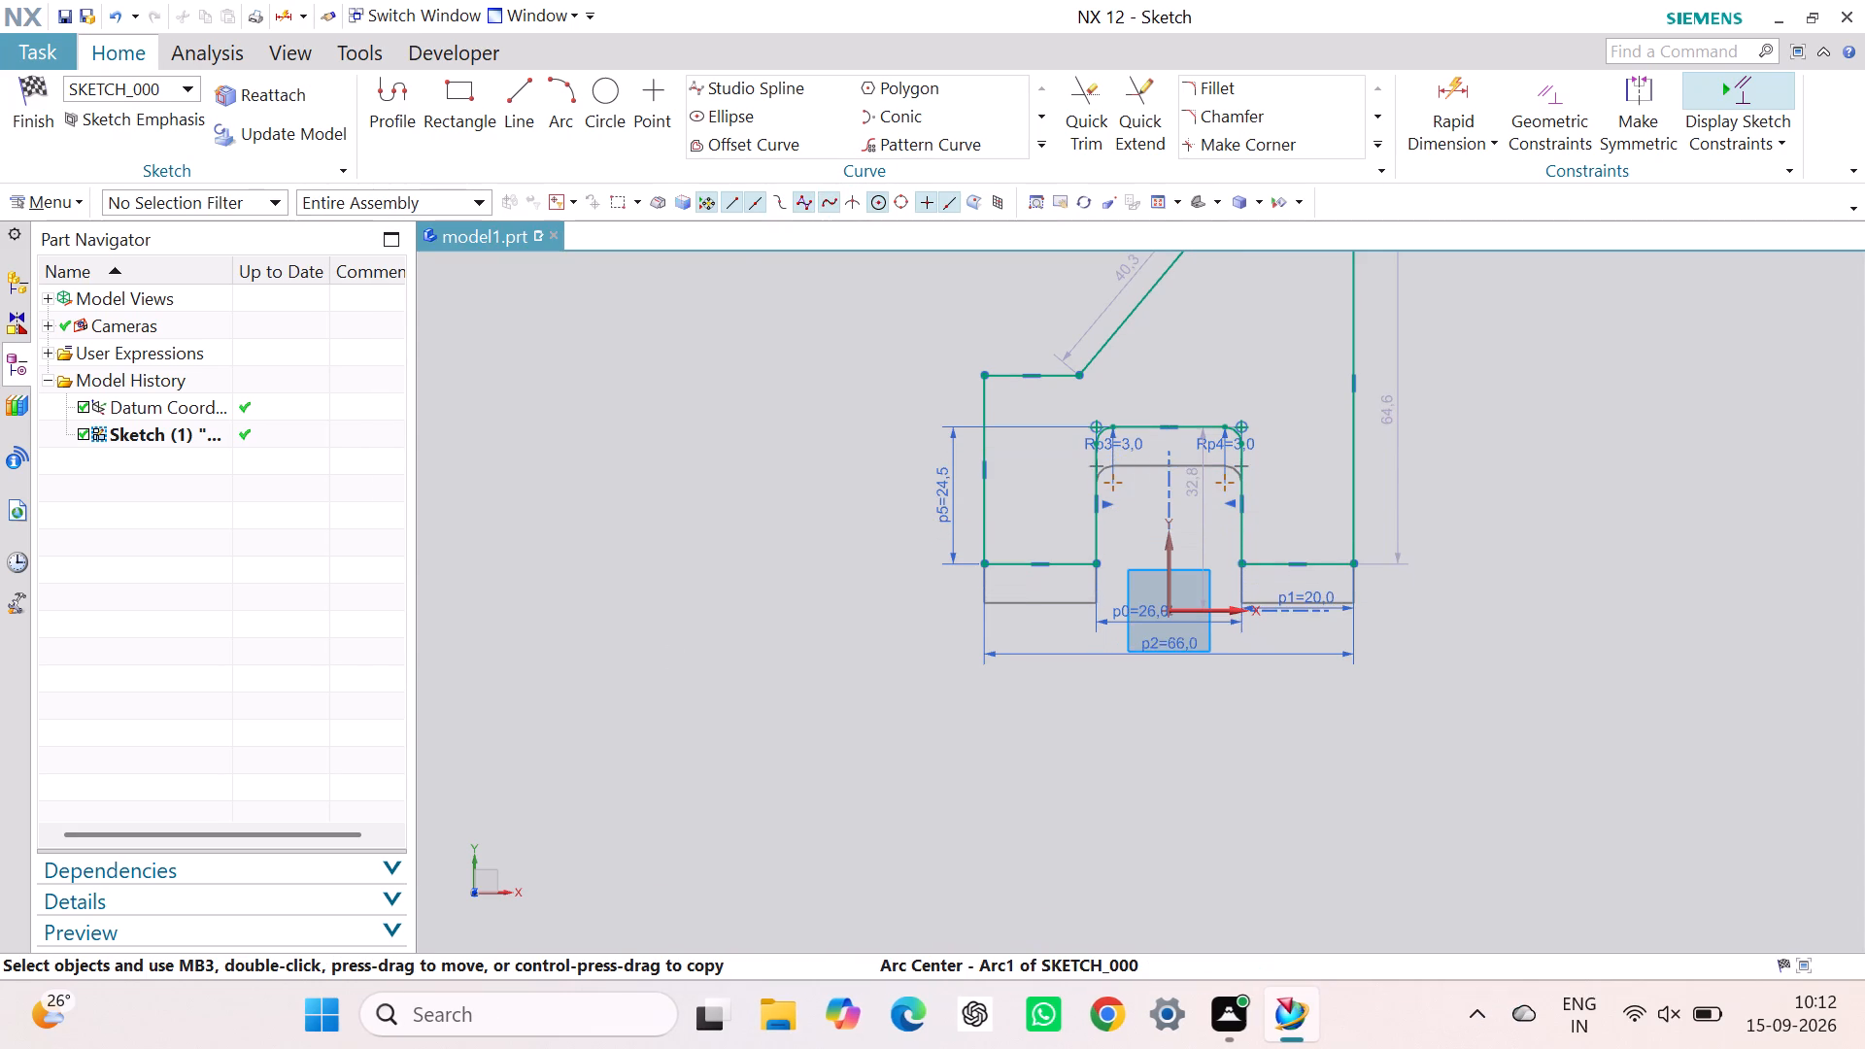
left_click_drag(1051, 443, 1043, 487)
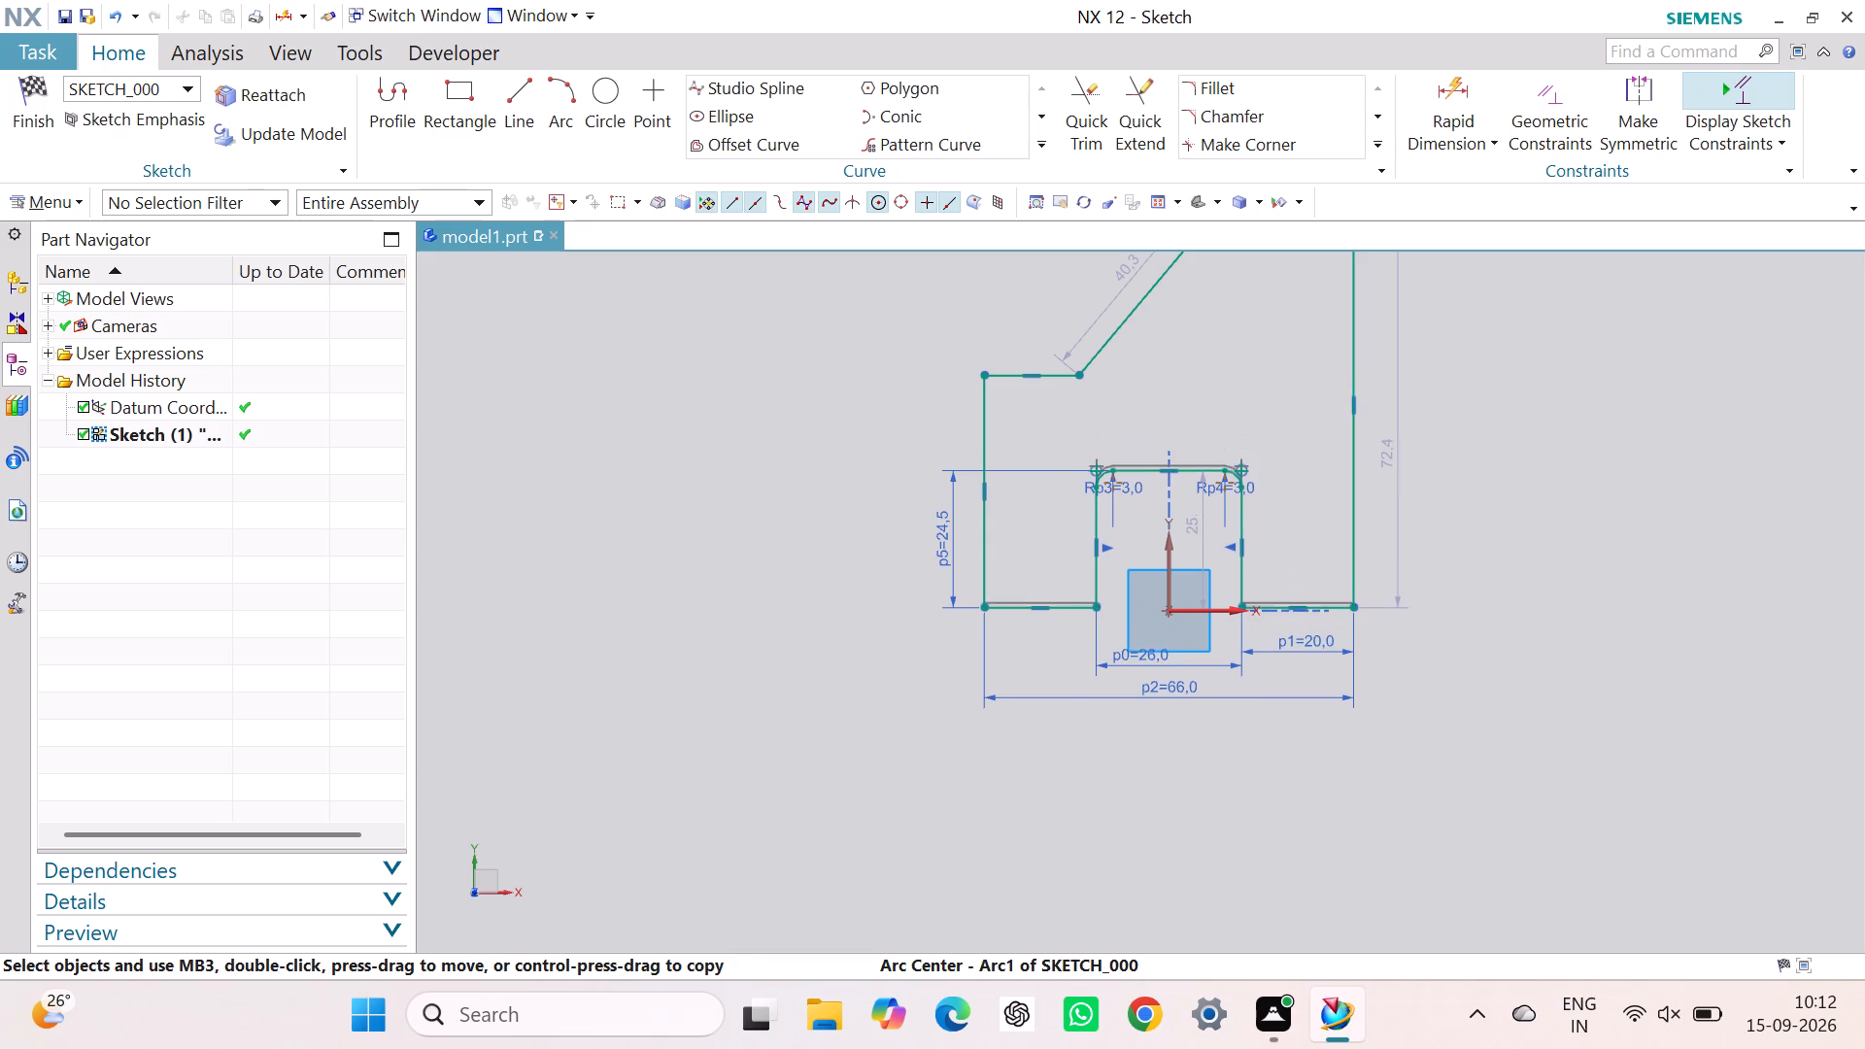
left_click_drag(1043, 487, 1043, 490)
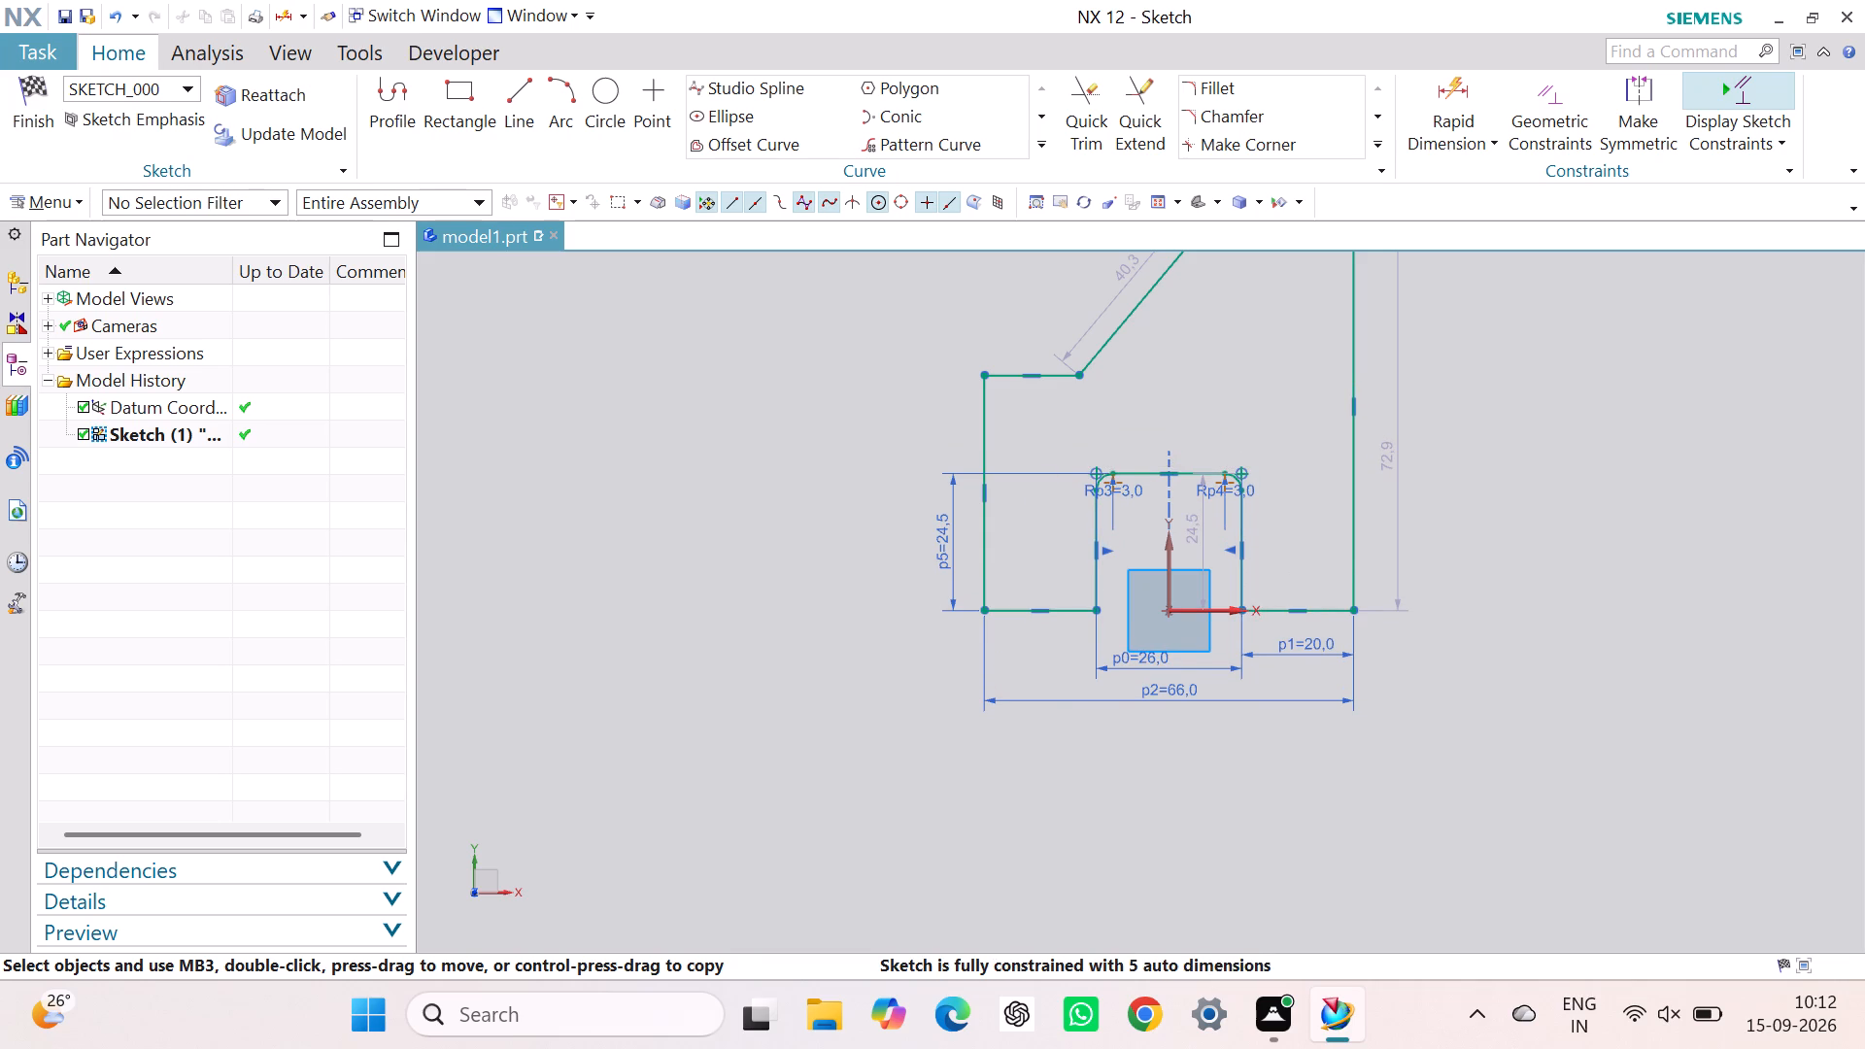
left_click(1600, 575)
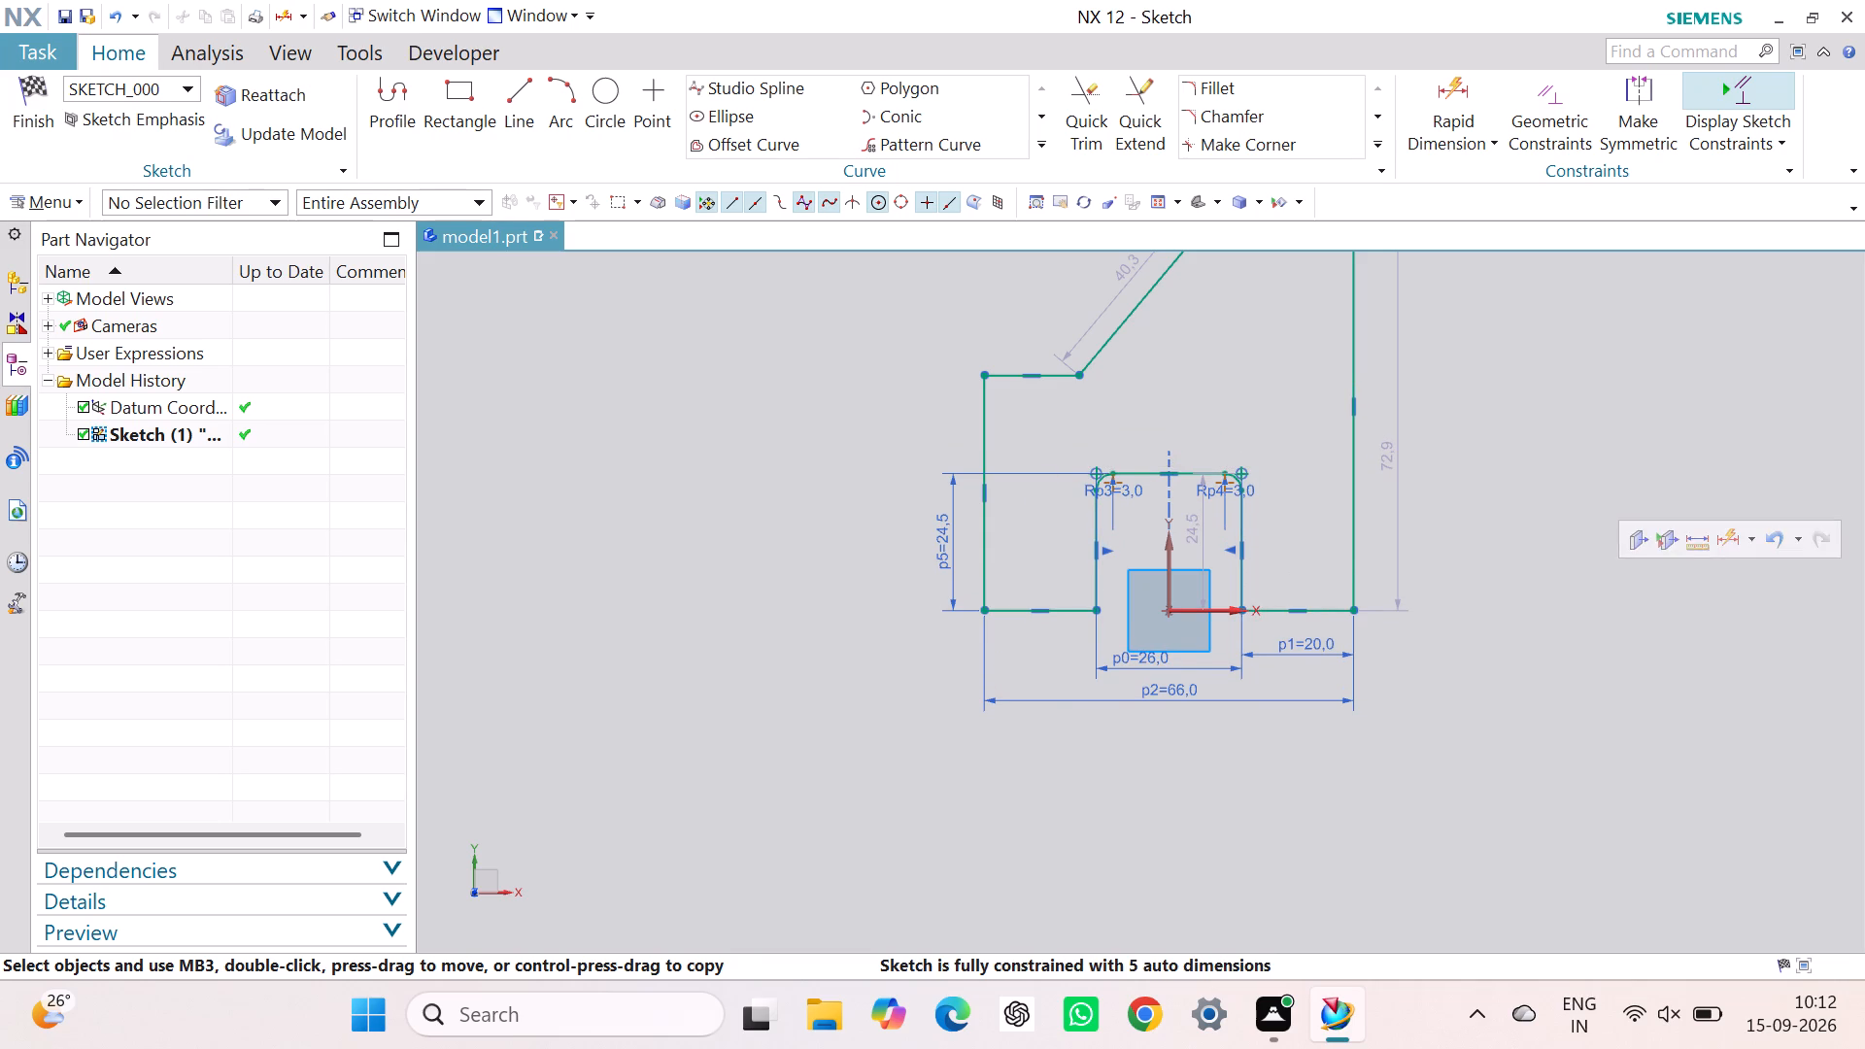
Apply a horizontal alignment constraint between the profile's bottom segment on the +X side of the notch and the sketch origin.
left_click(1555, 115)
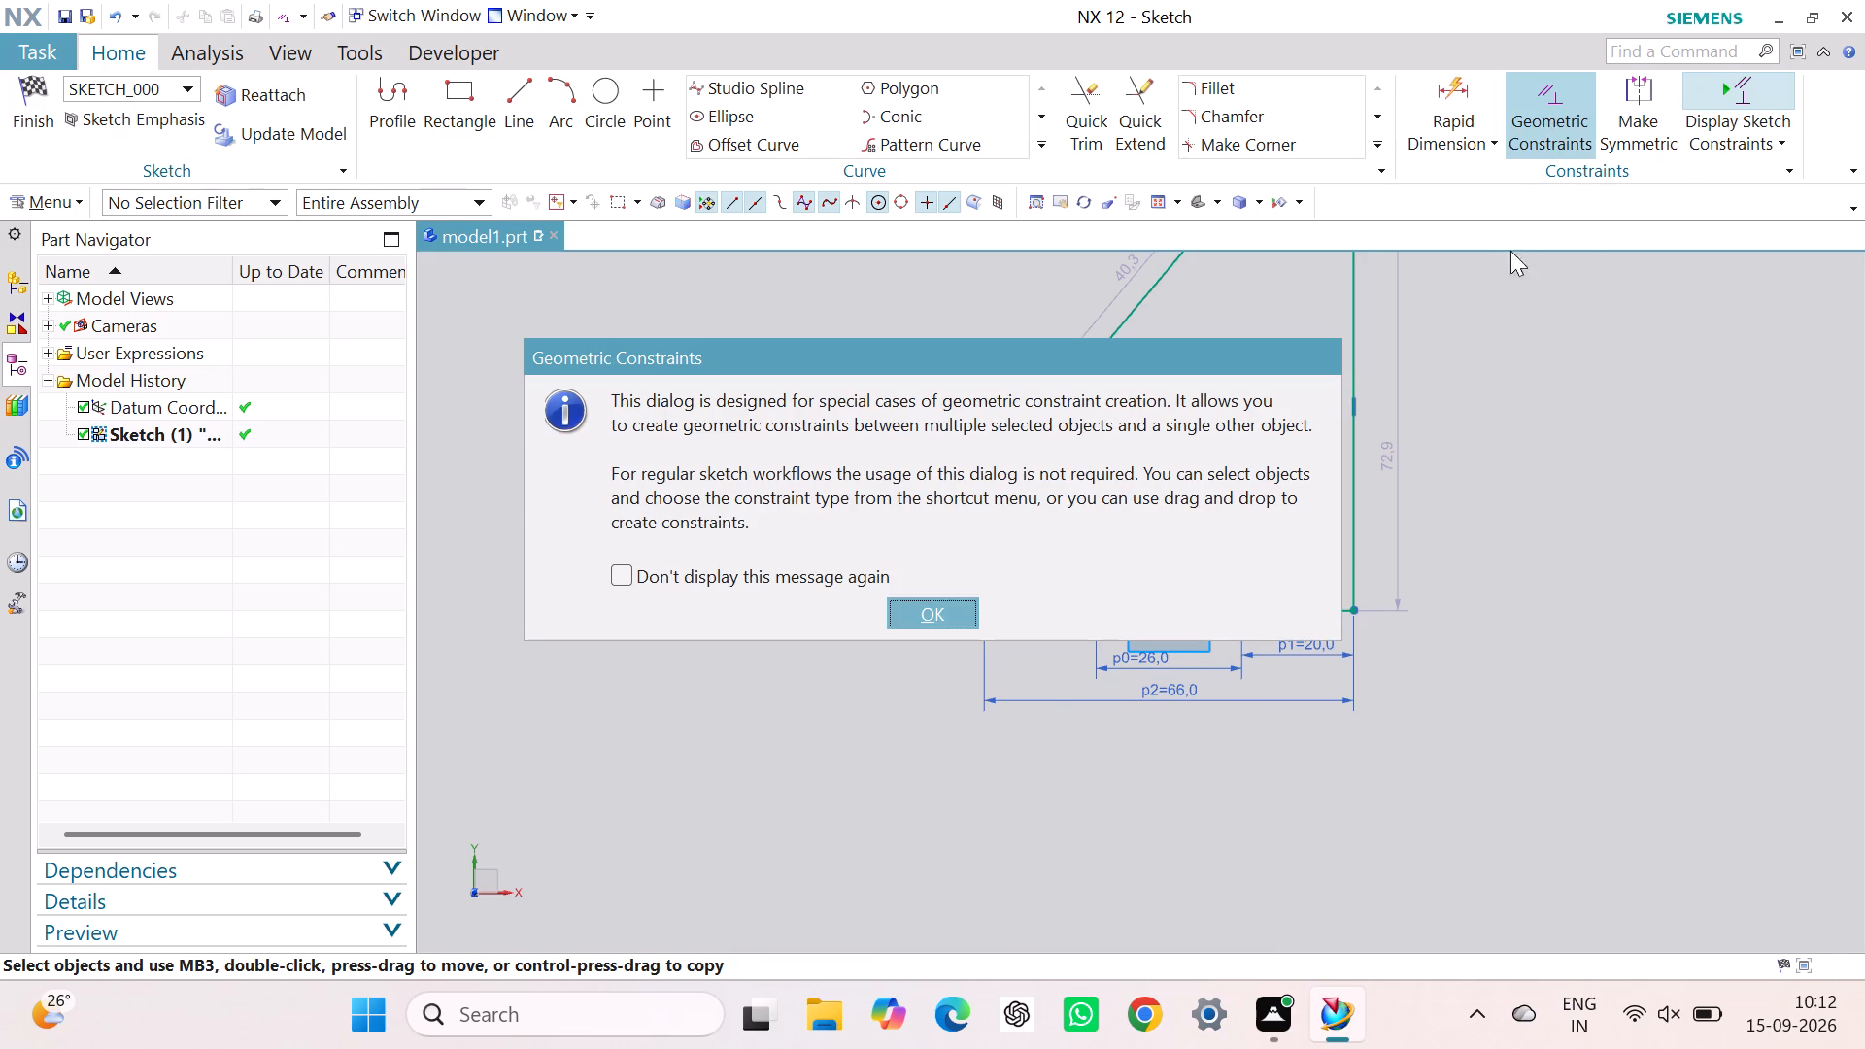
left_click(930, 617)
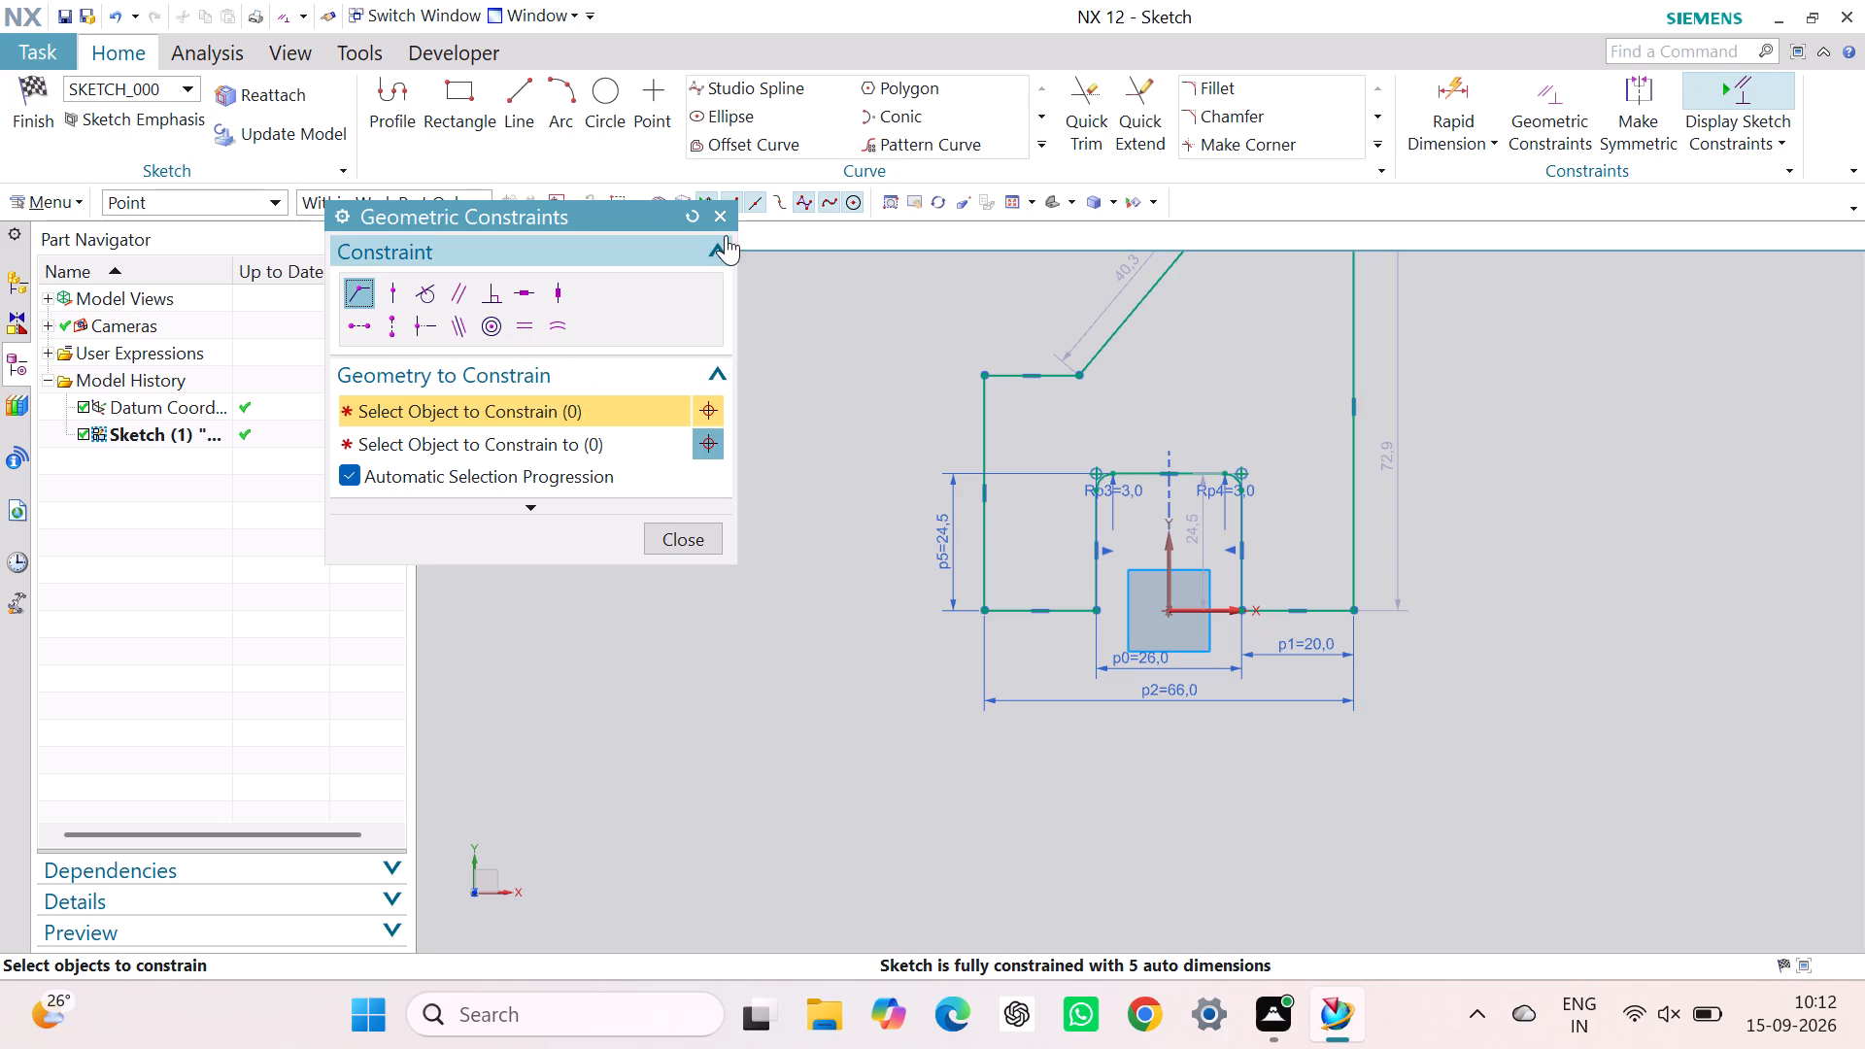
left_click(360, 316)
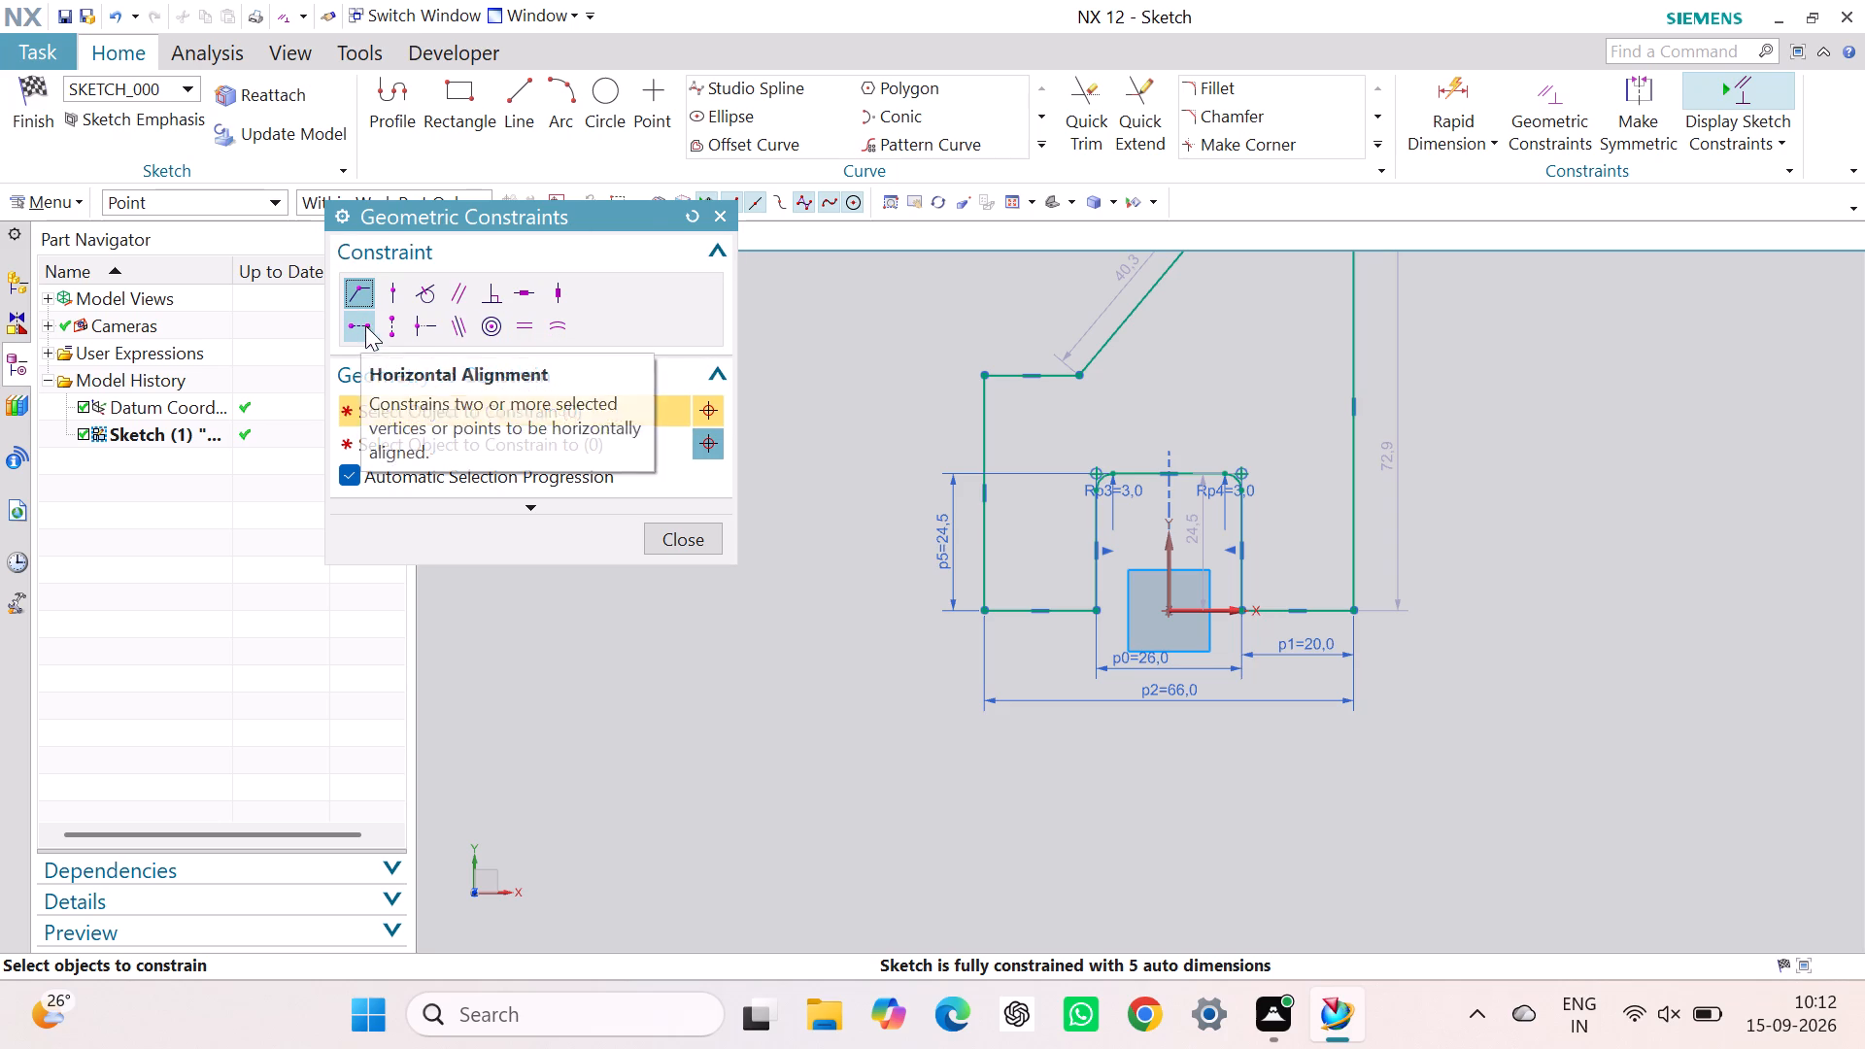
left_click(1323, 612)
left_click(1168, 610)
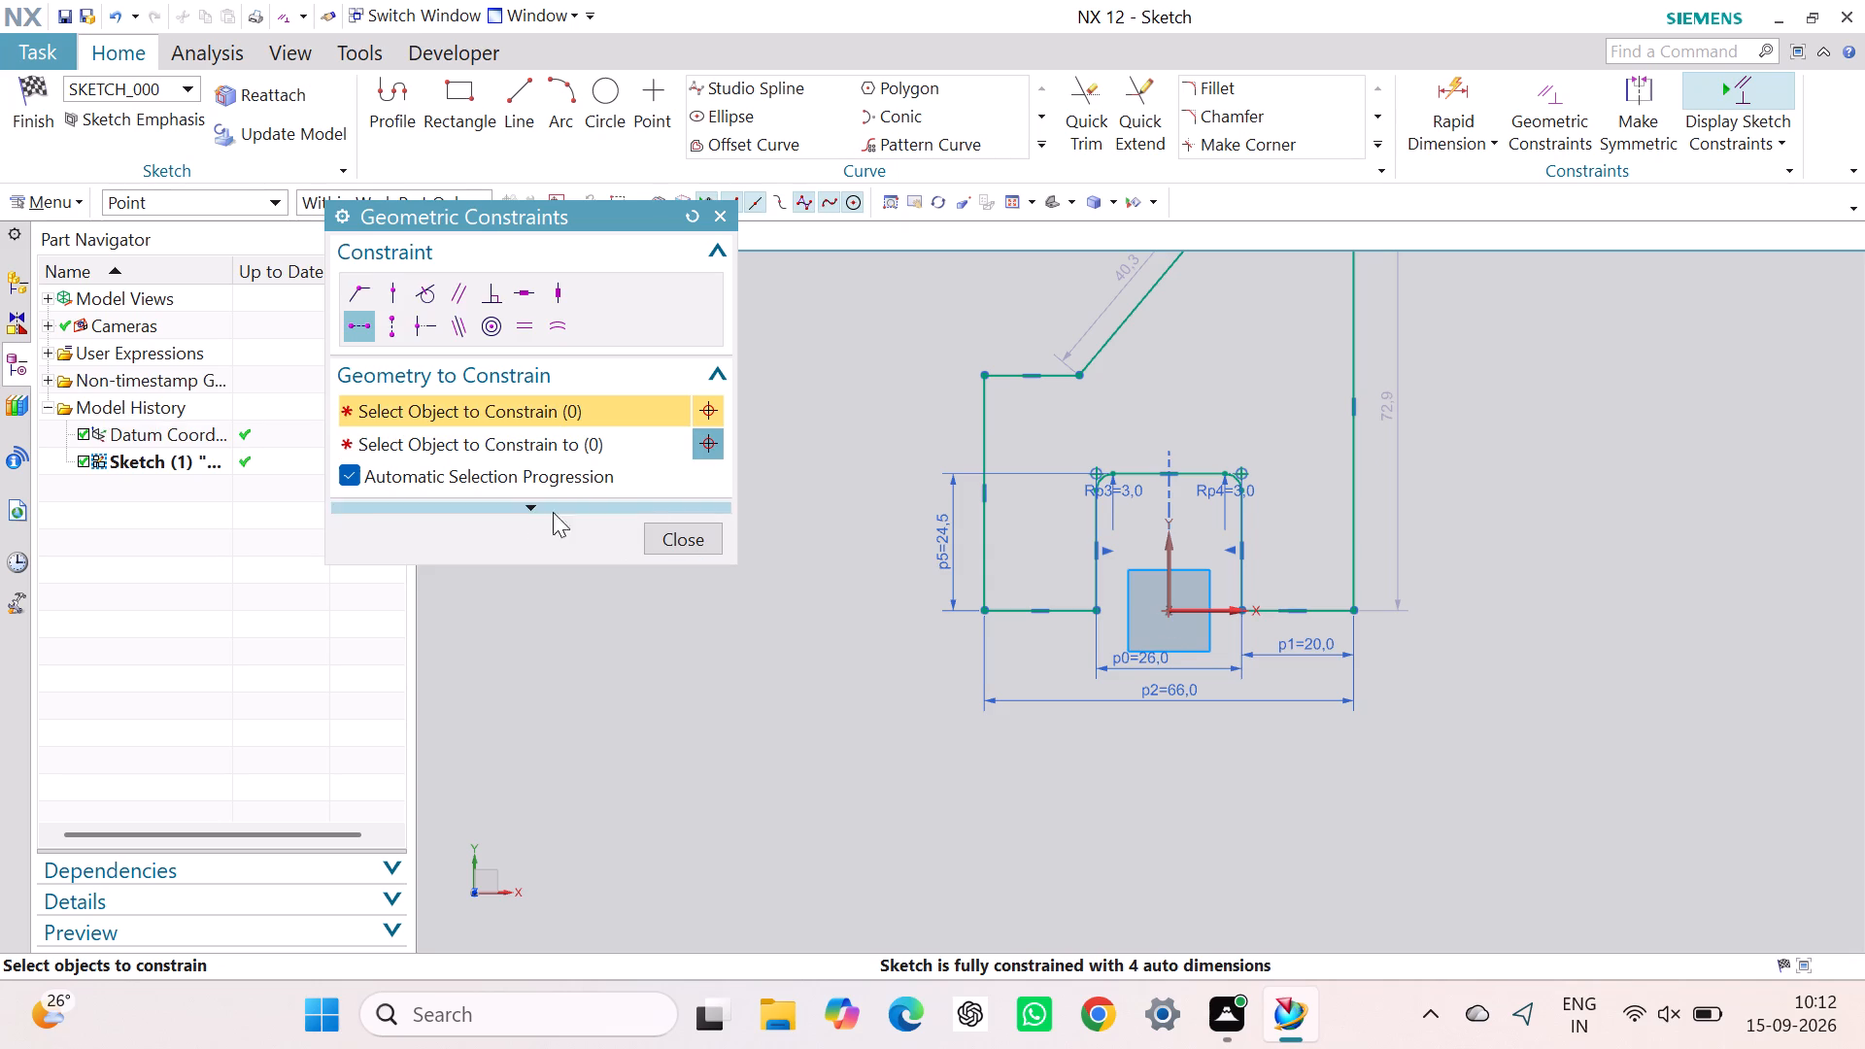
left_click(675, 538)
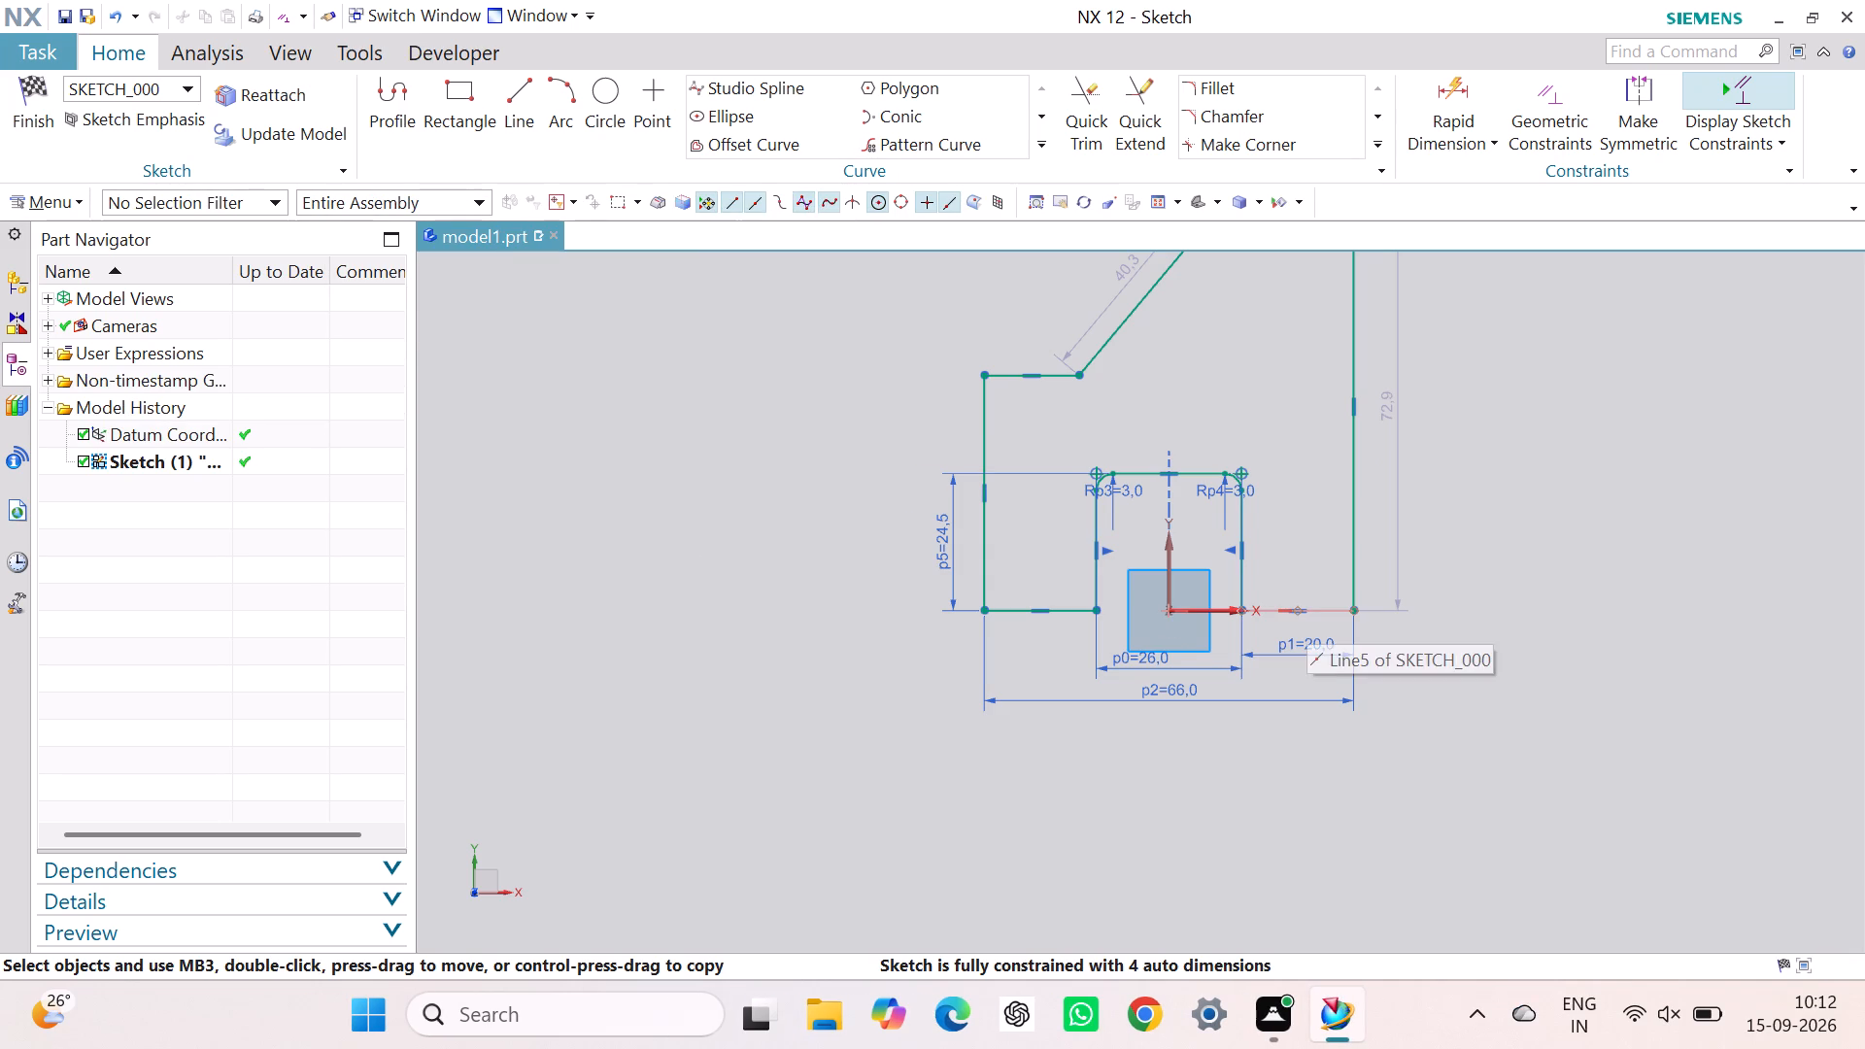
left_click_drag(1279, 608, 1294, 572)
Set the profile's overall height along its +X side vertical edge to 90 mm.
scroll(1305, 477, "up", 1)
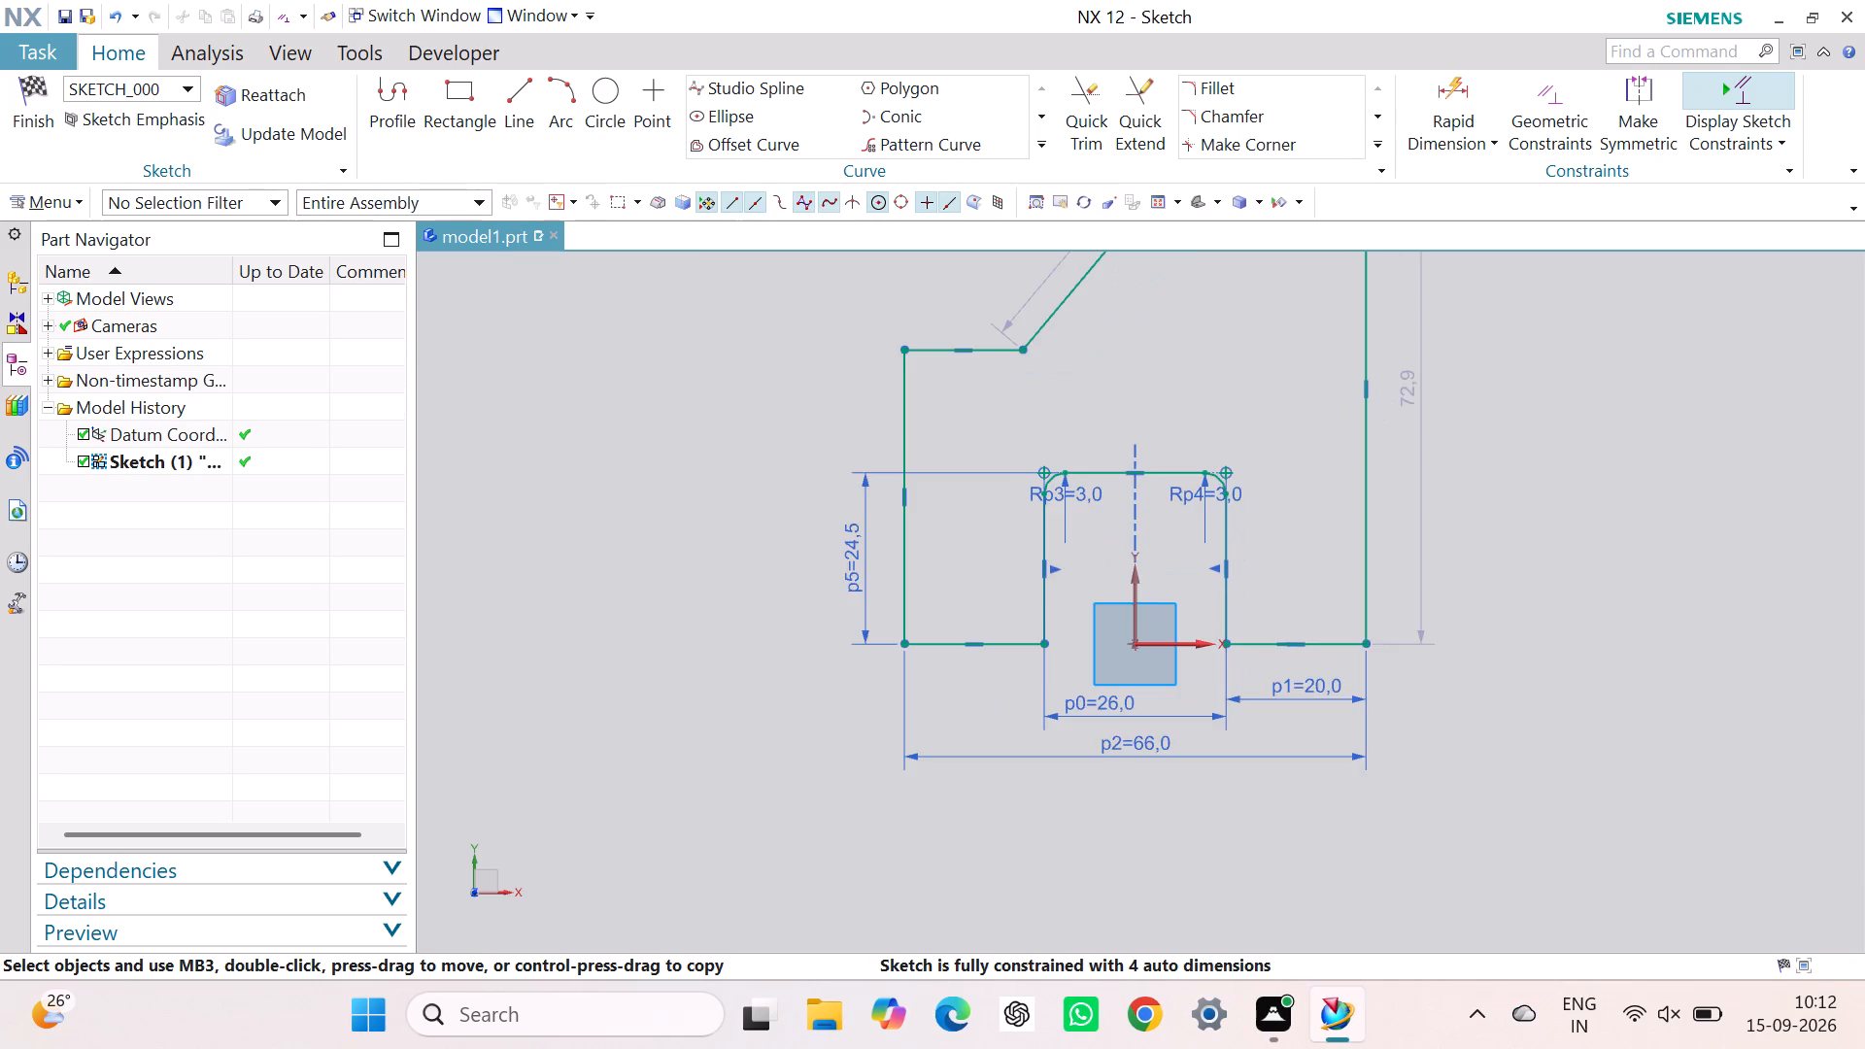
scroll(1305, 477, "down", 5)
scroll(1315, 318, "up", 2)
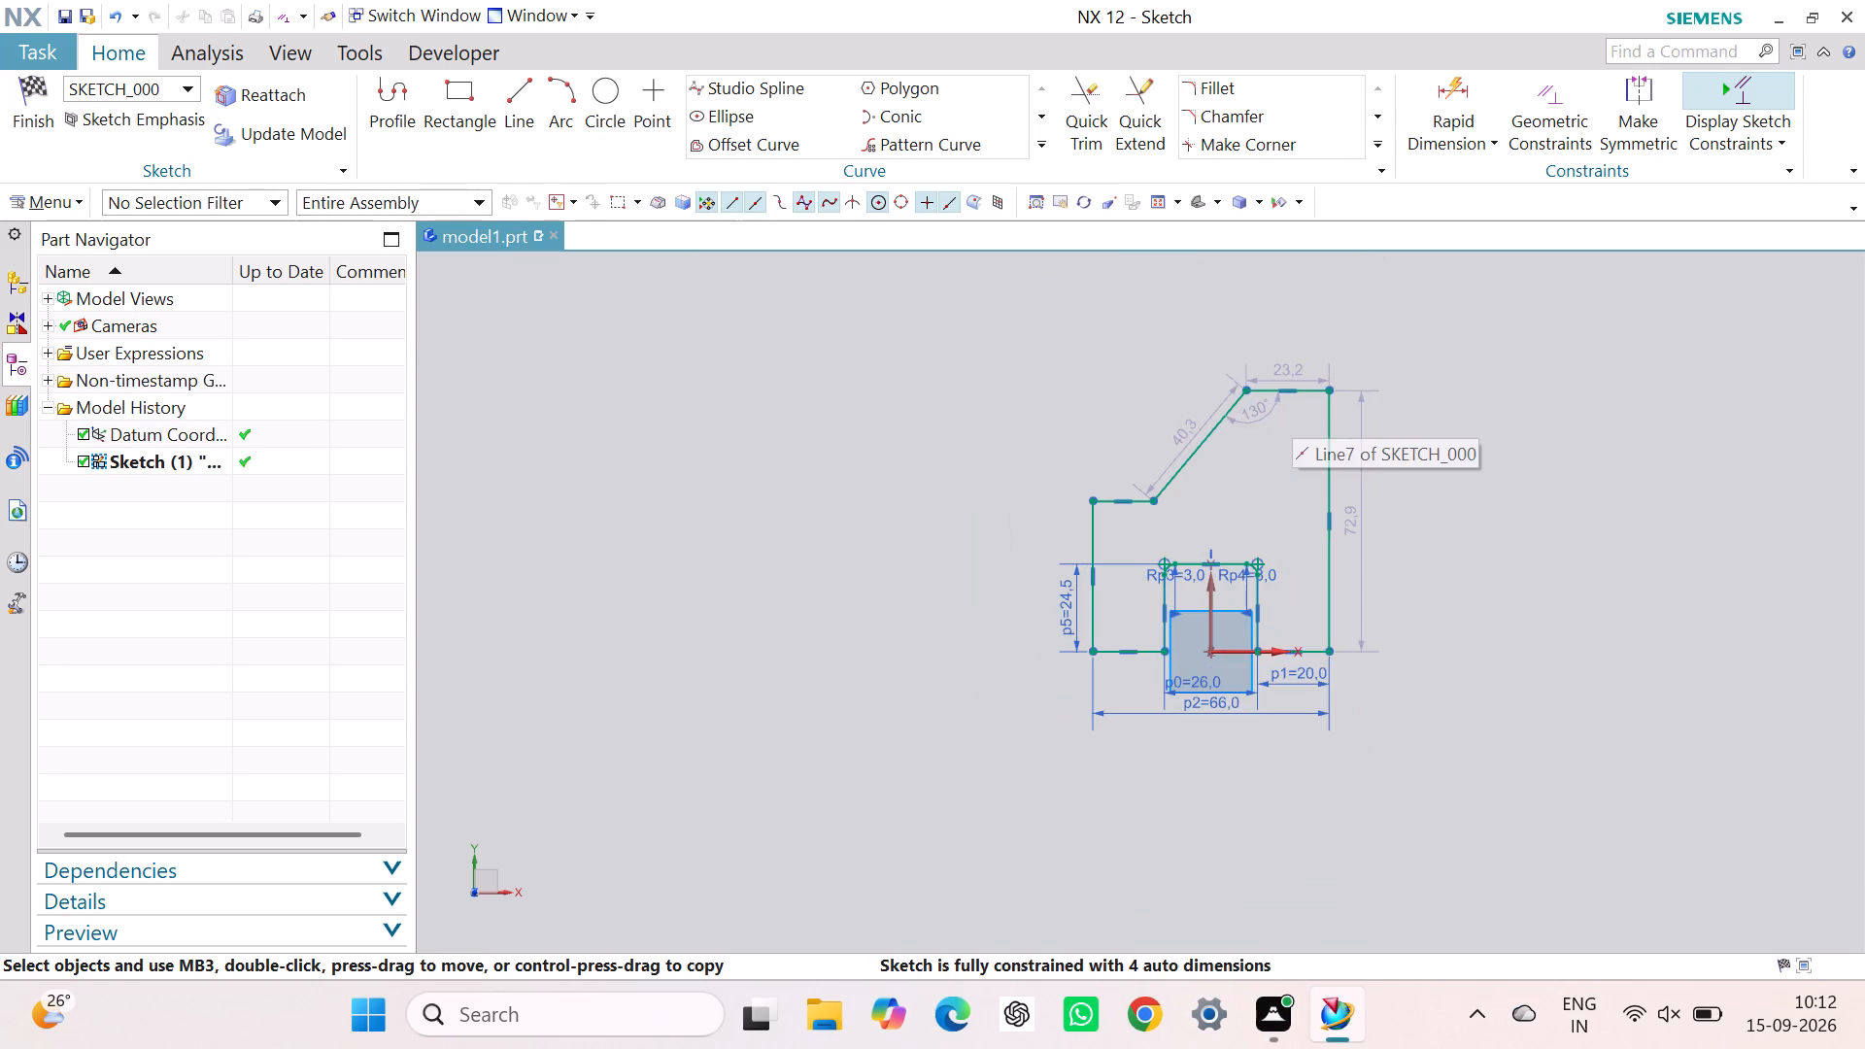
scroll(1281, 438, "up", 1)
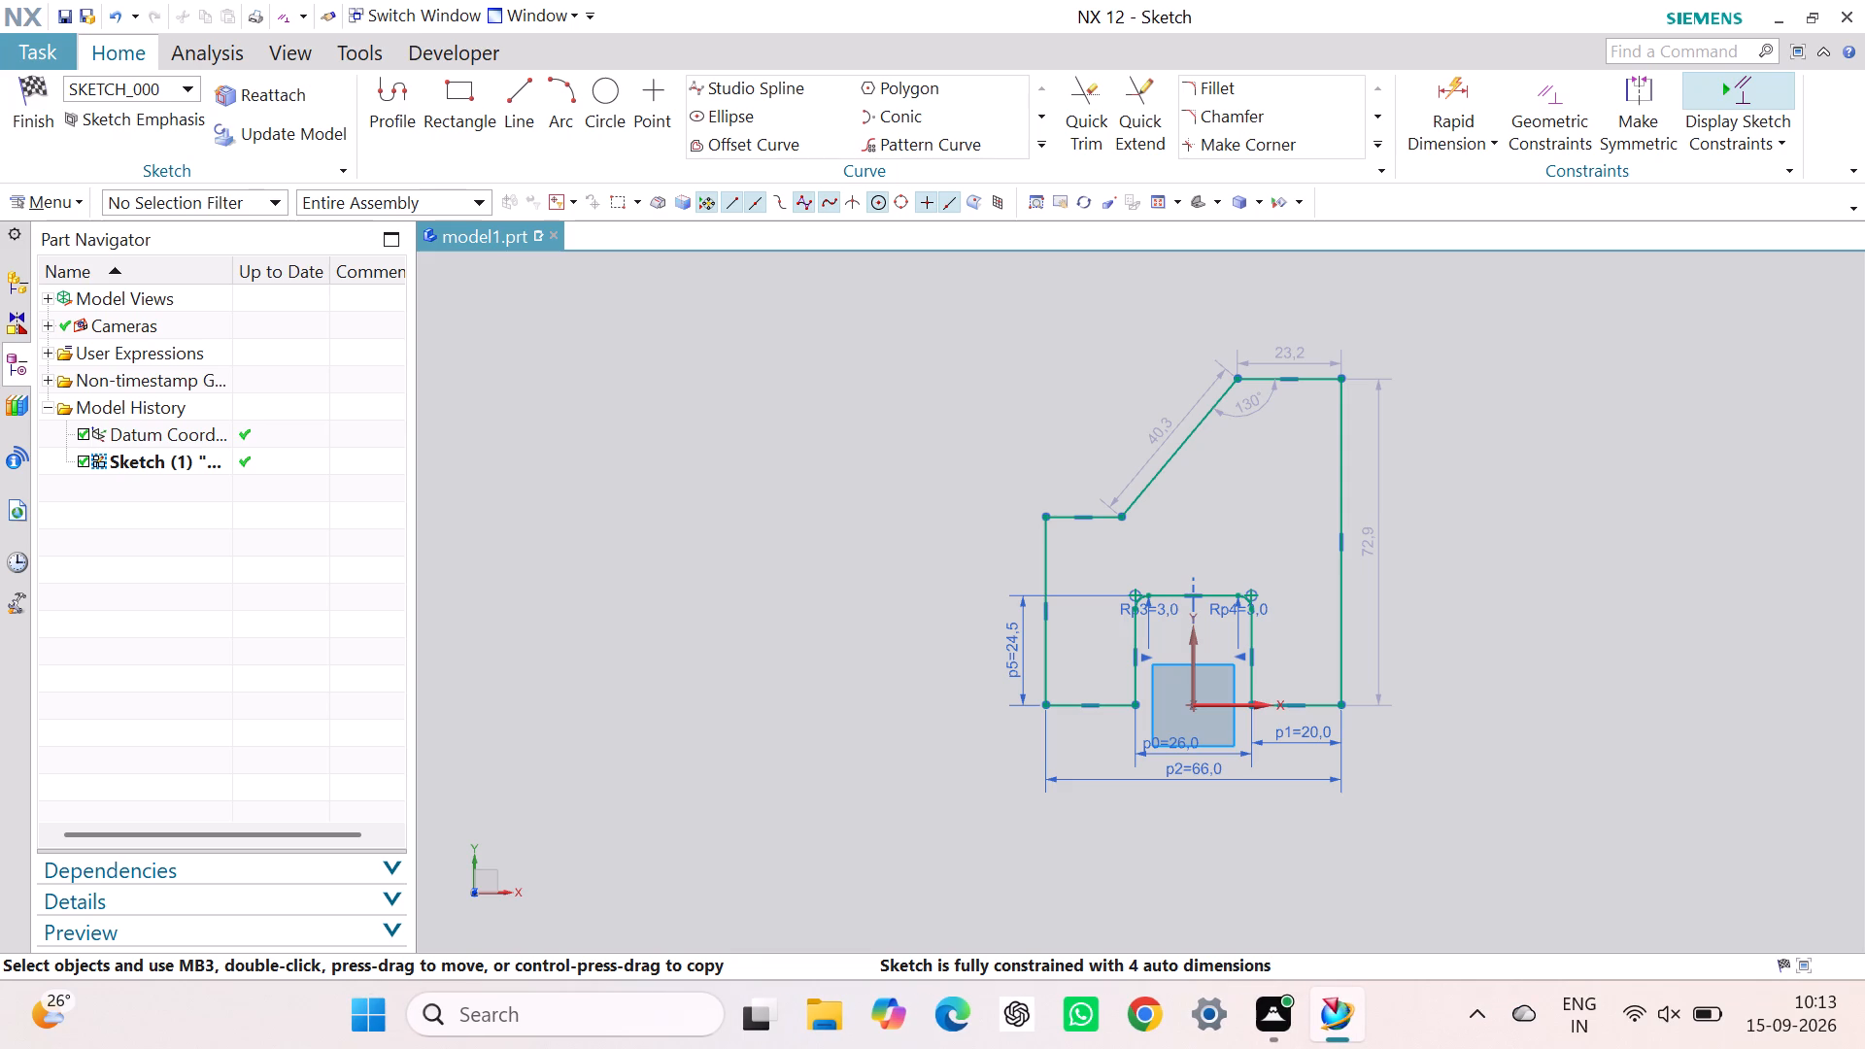
double_click(1375, 534)
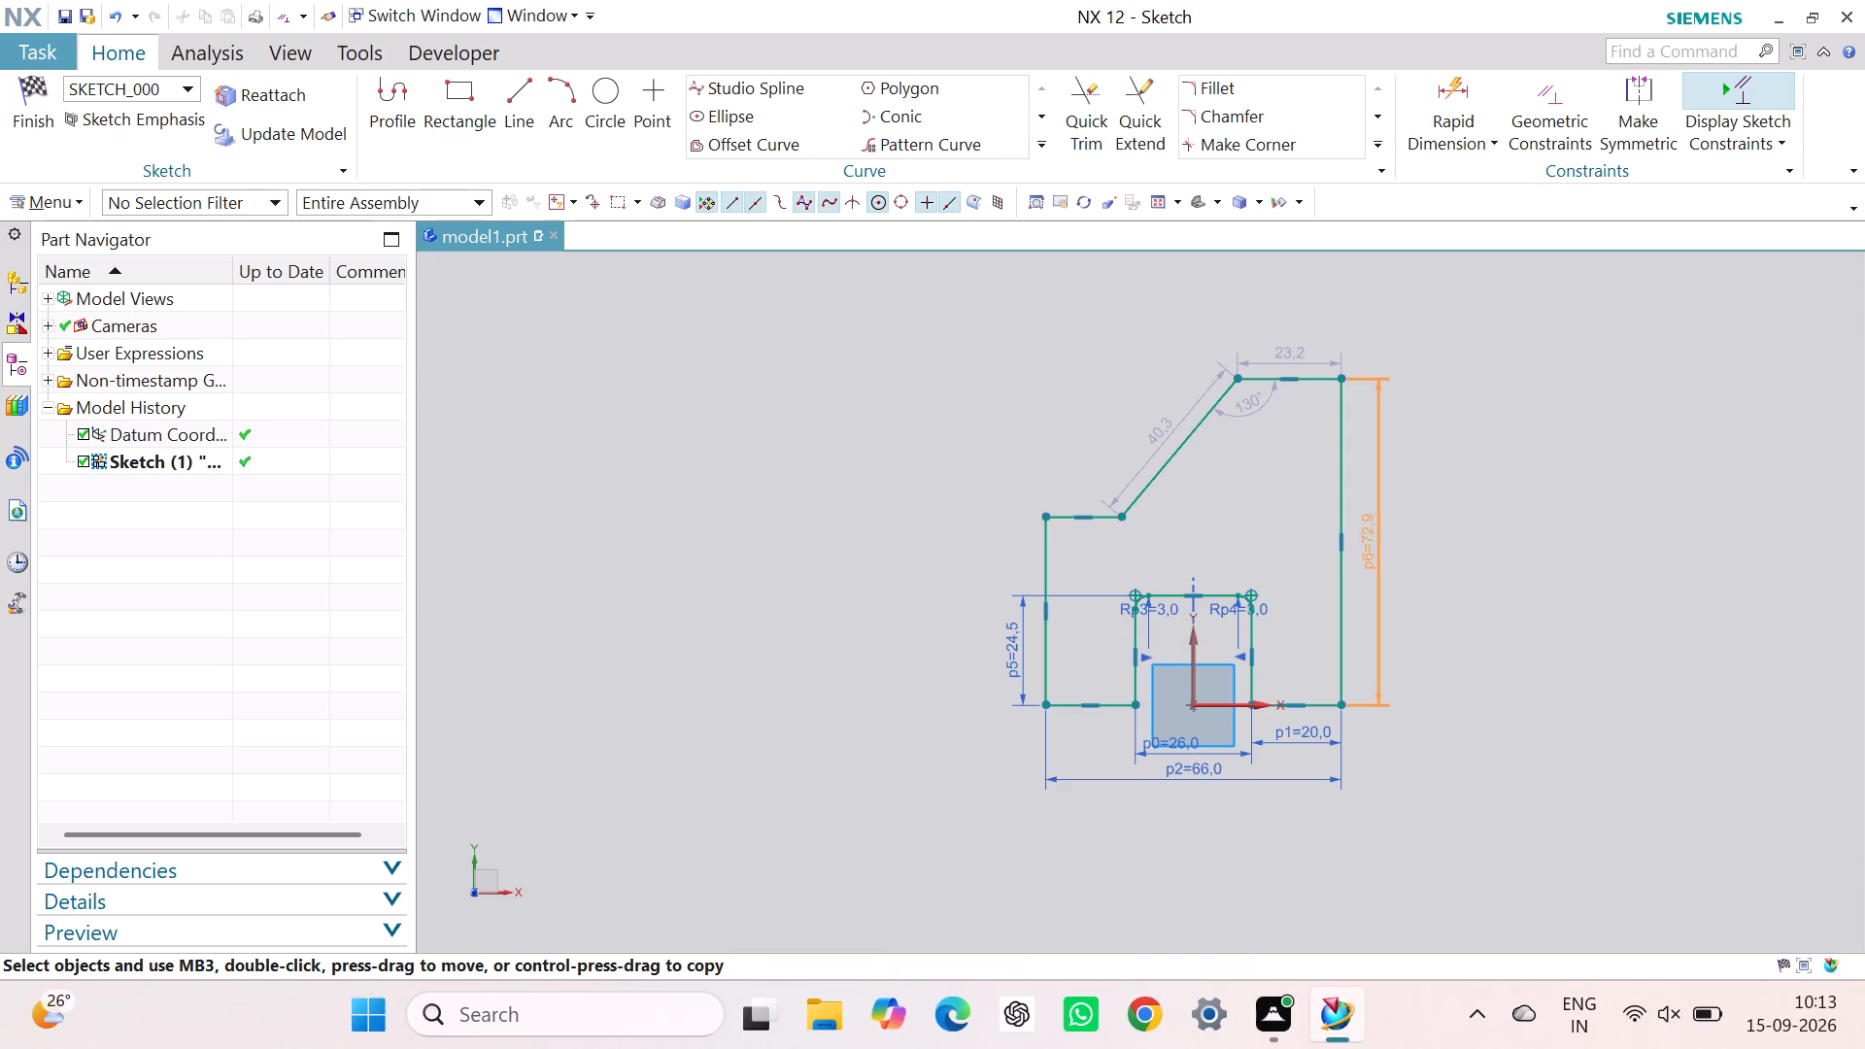
type("90")
key("Return")
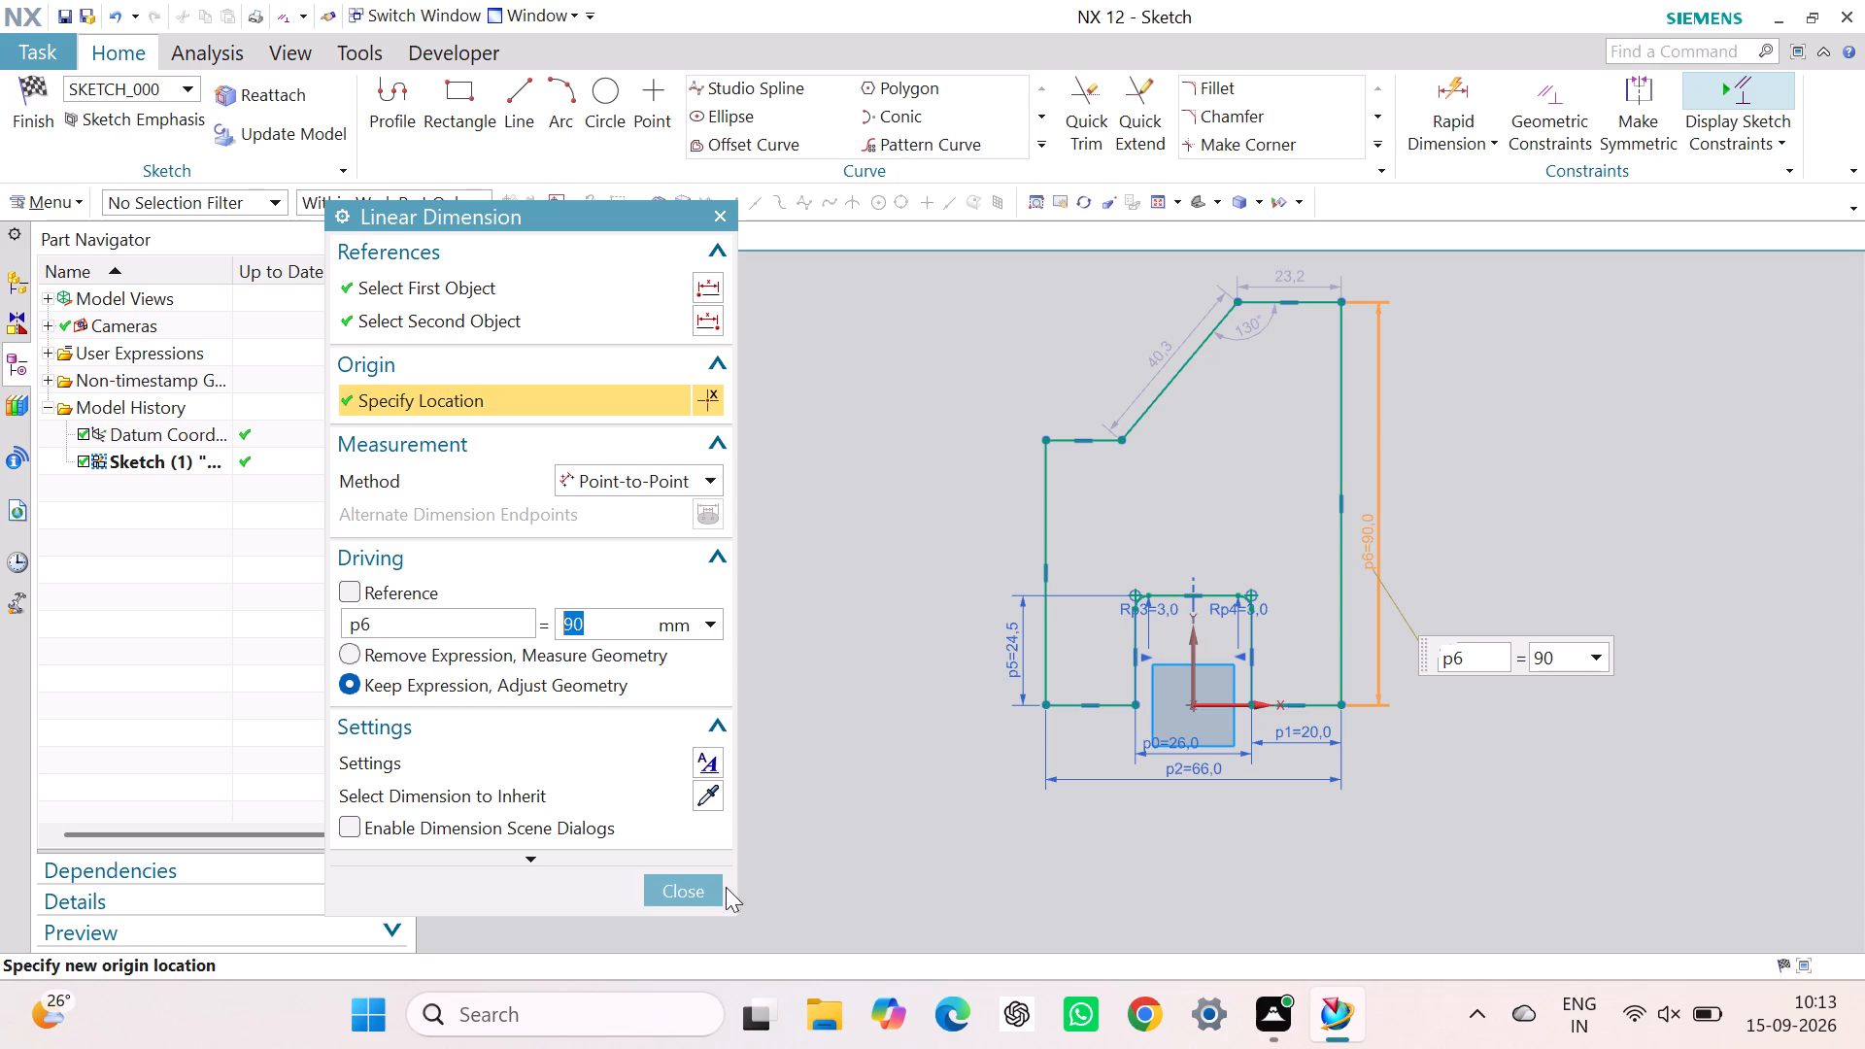
left_click(703, 892)
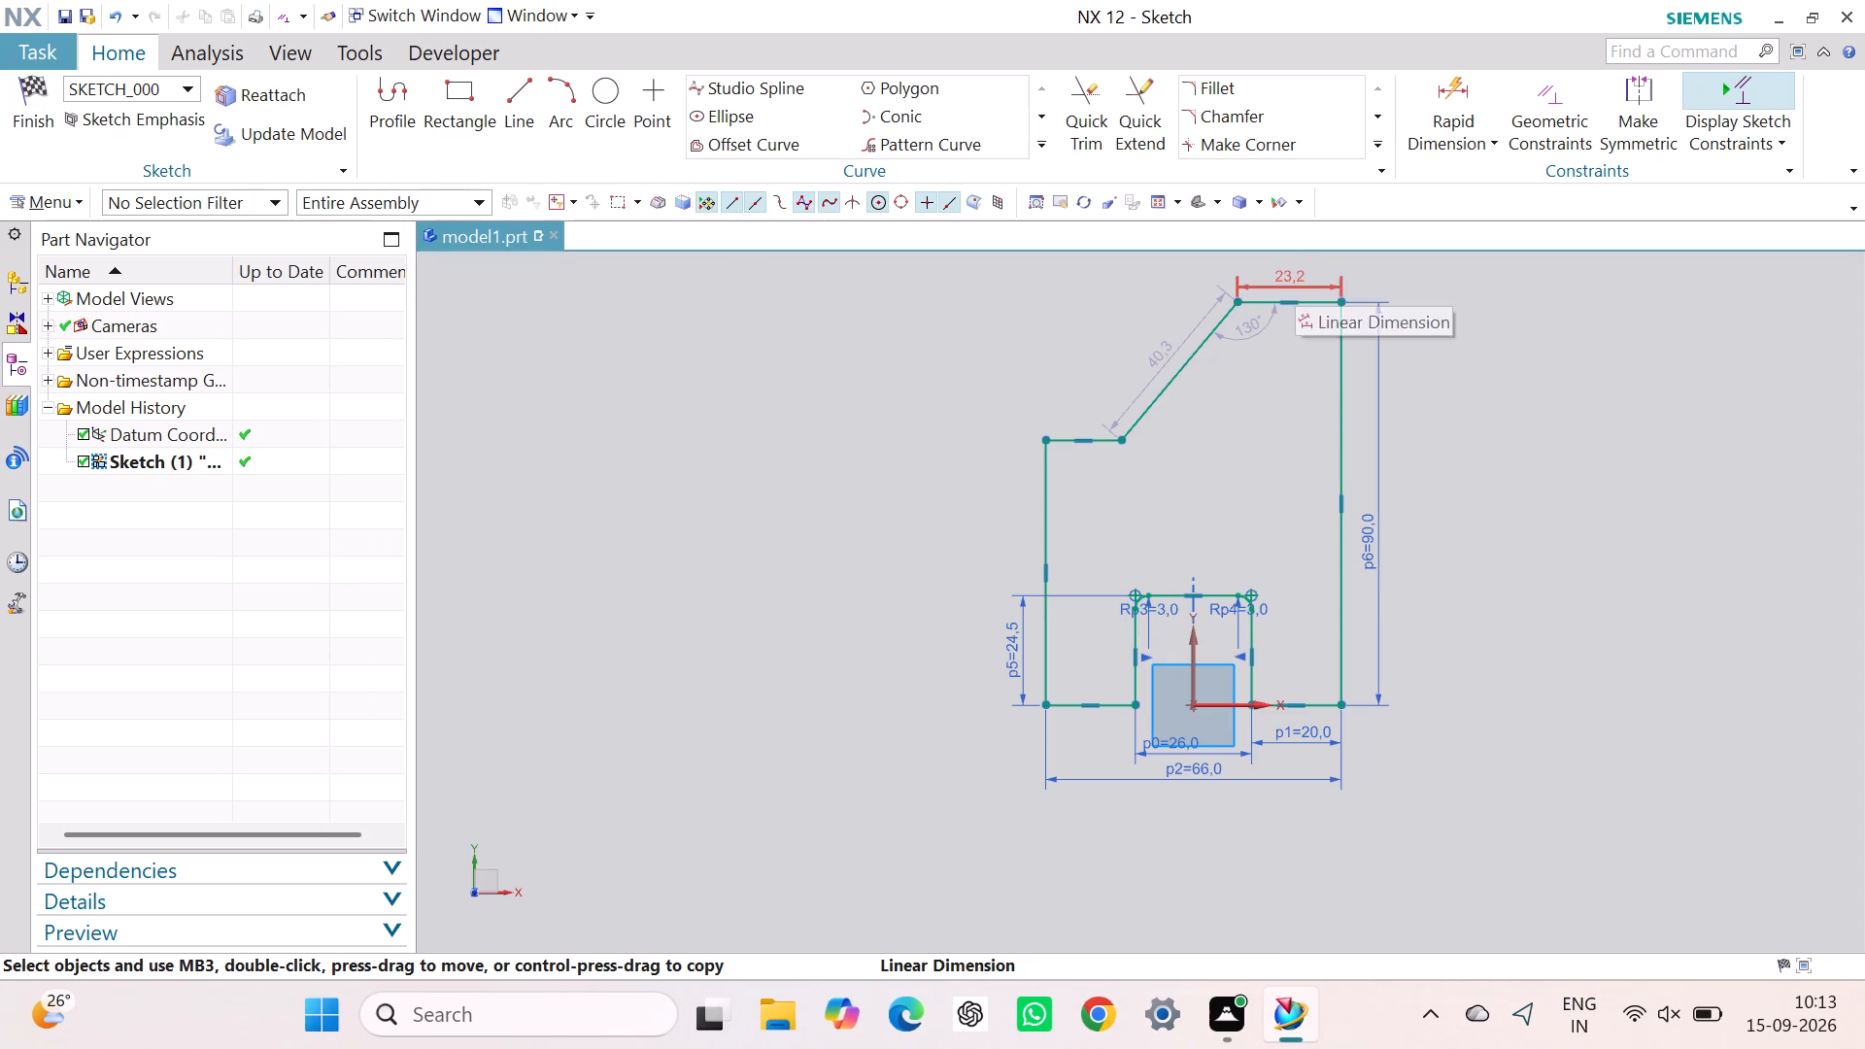
Set the length of the profile's top horizontal edge to 22 mm.
double_click(1295, 273)
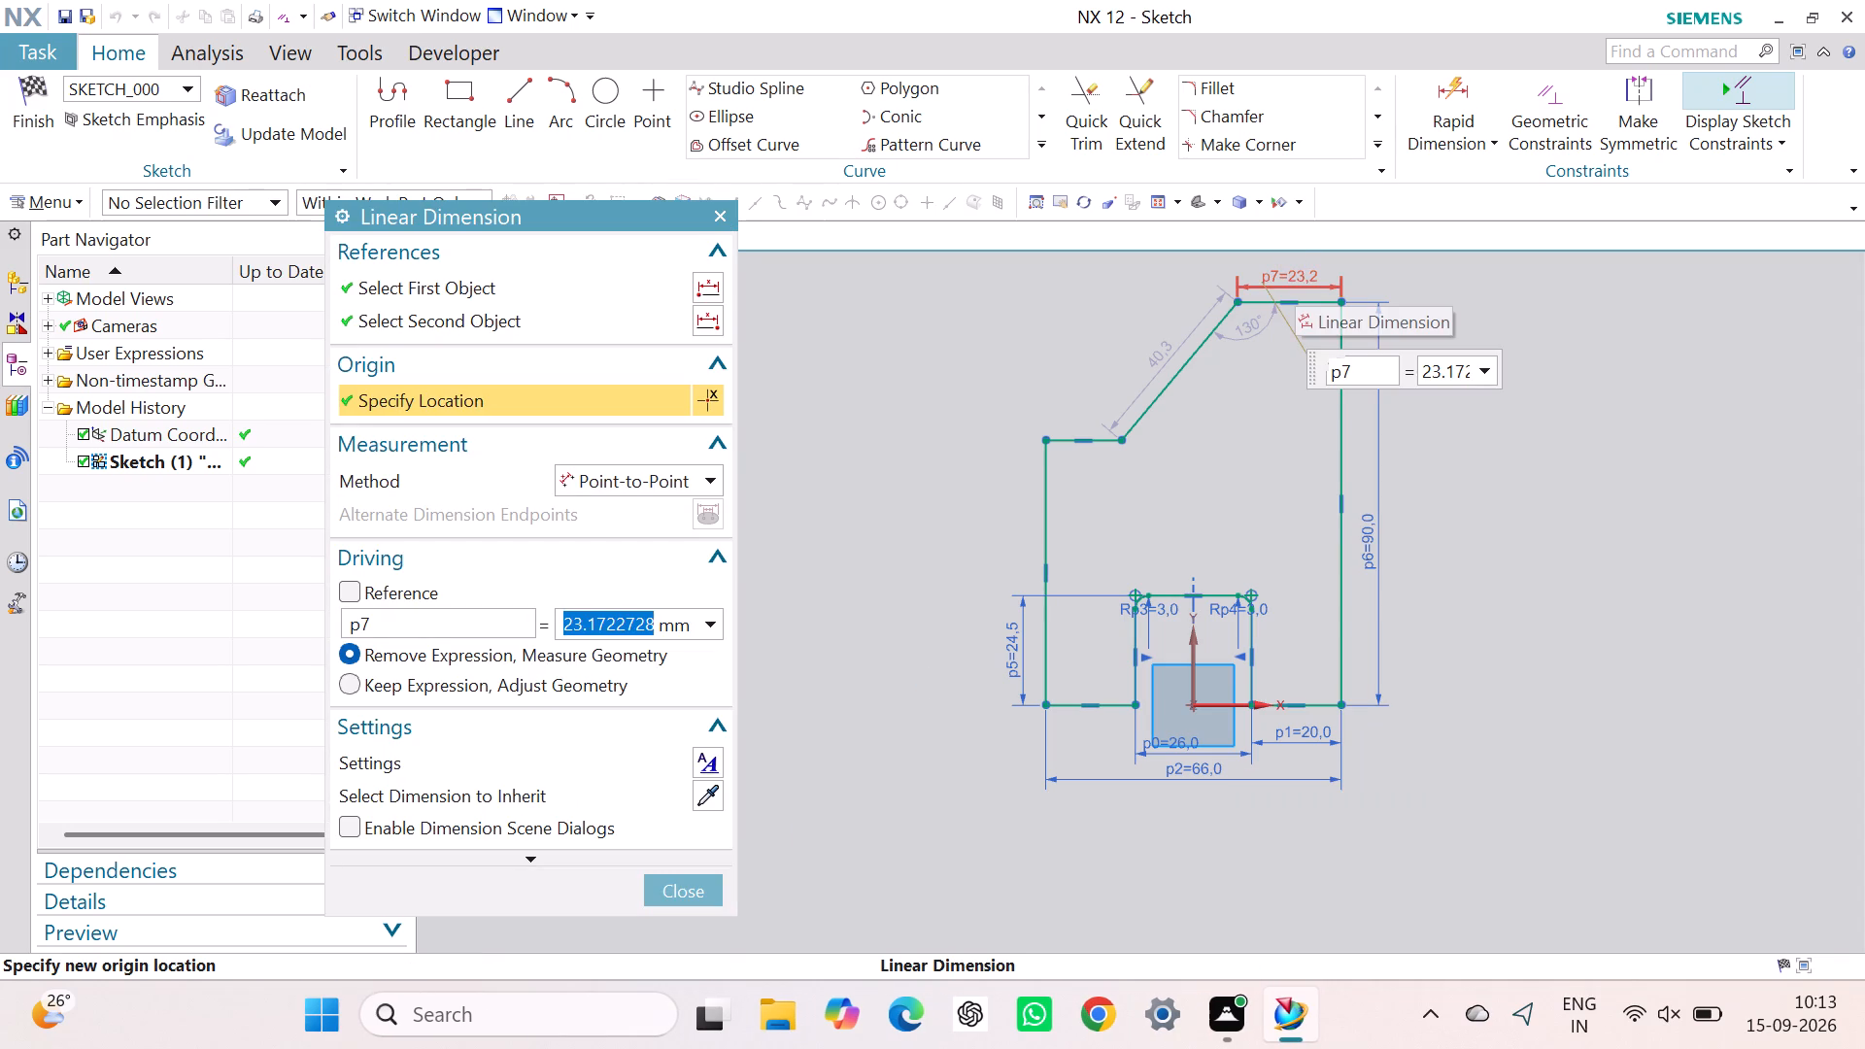
type("22")
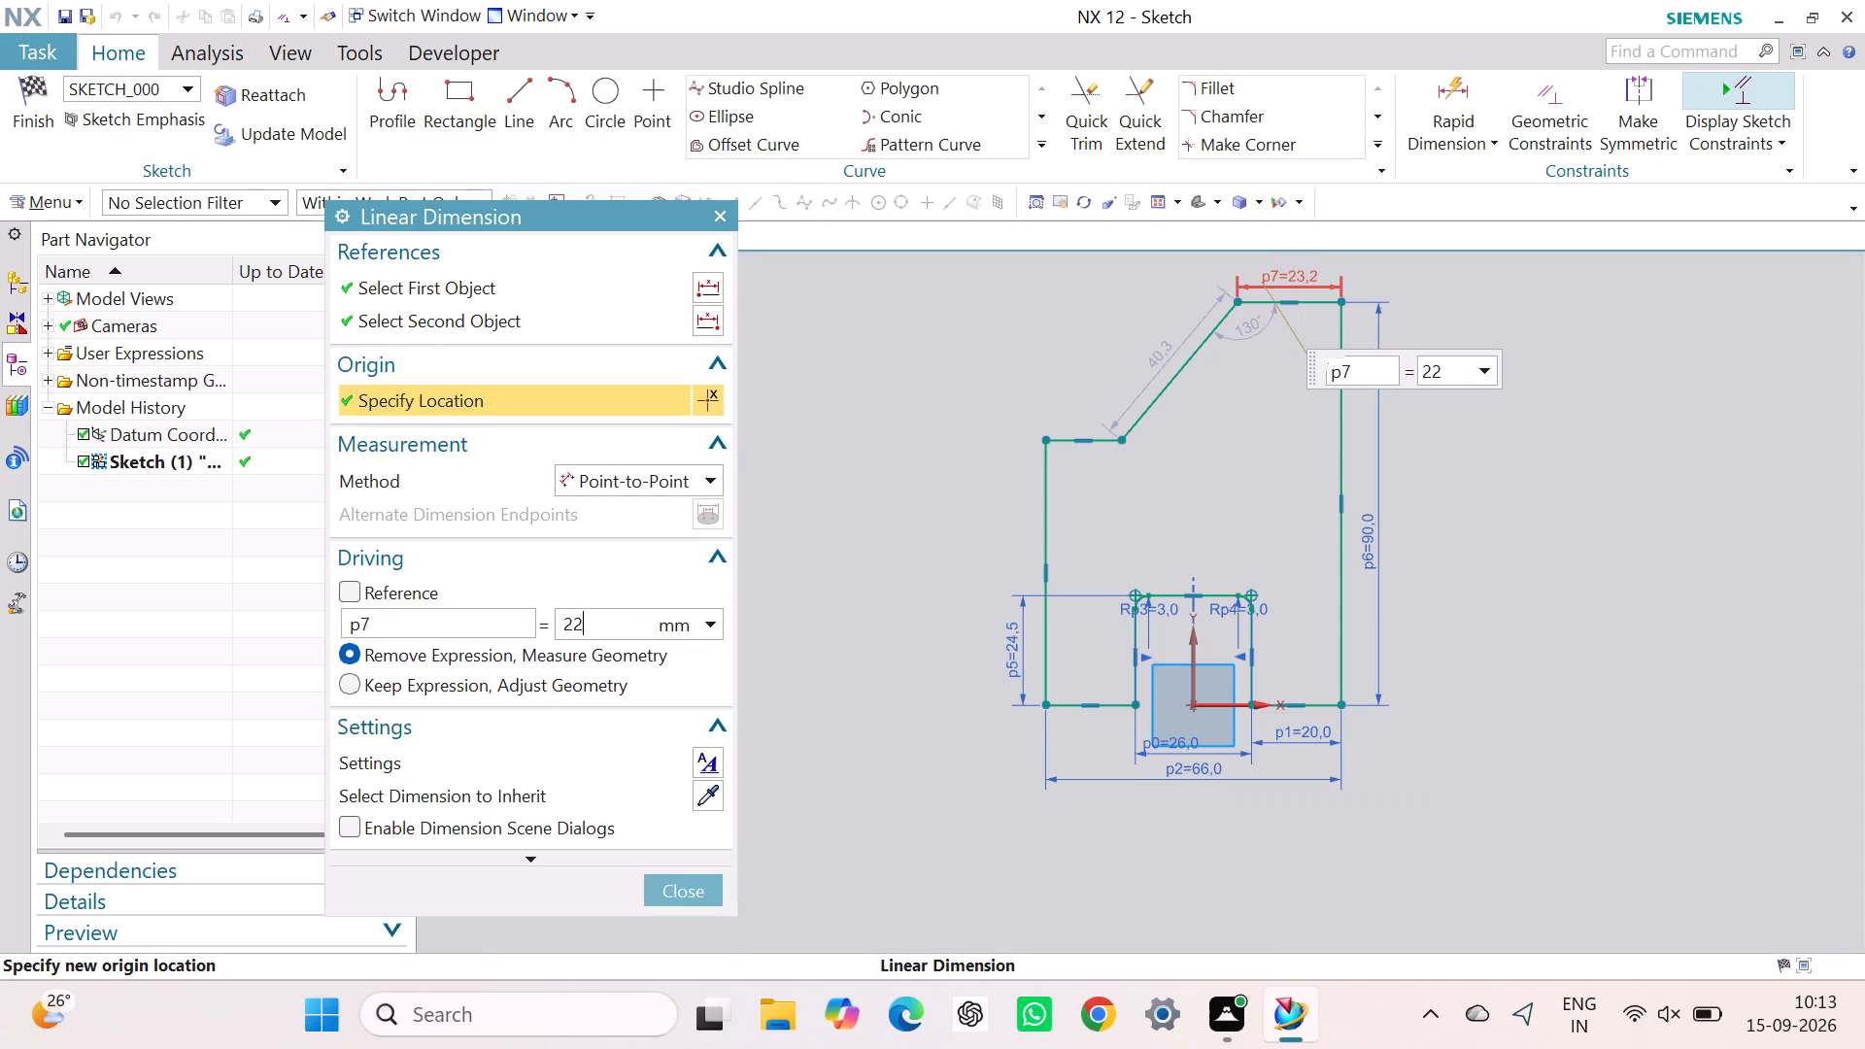
key("Return")
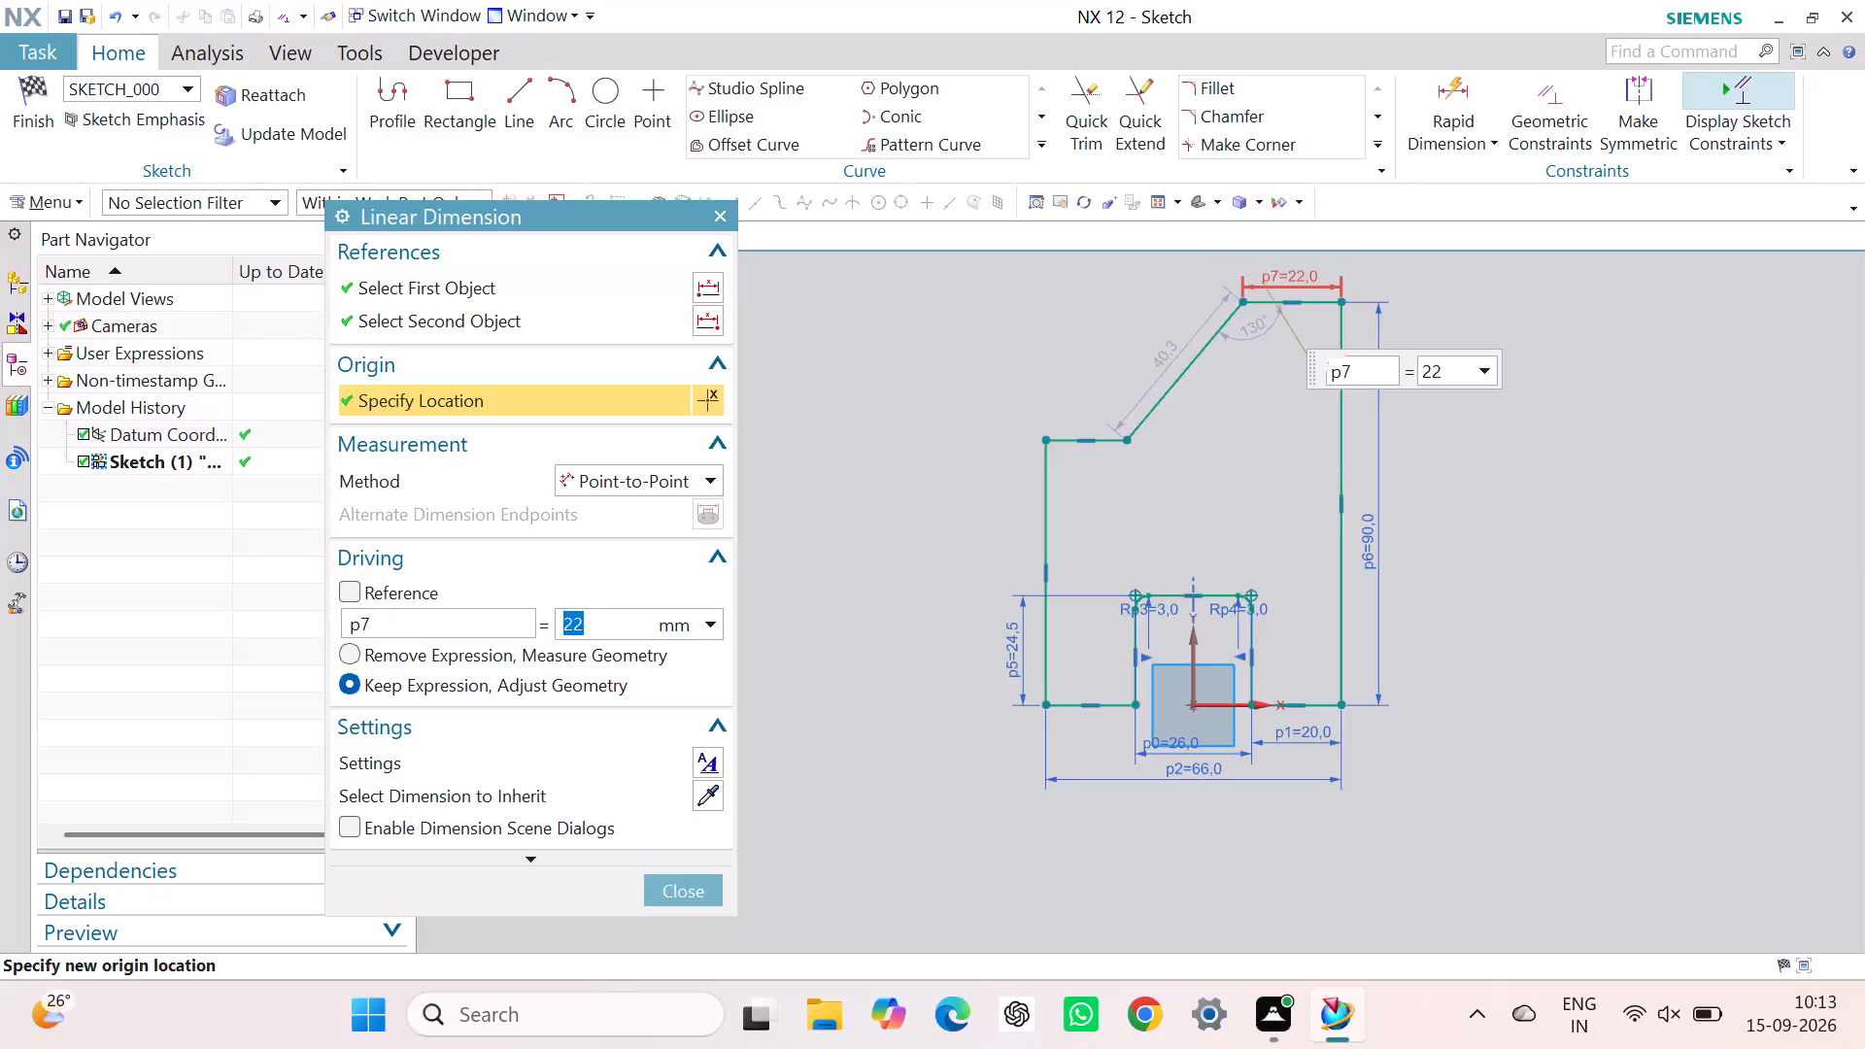
scroll(1159, 389, "up", 2)
scroll(1203, 395, "down", 1)
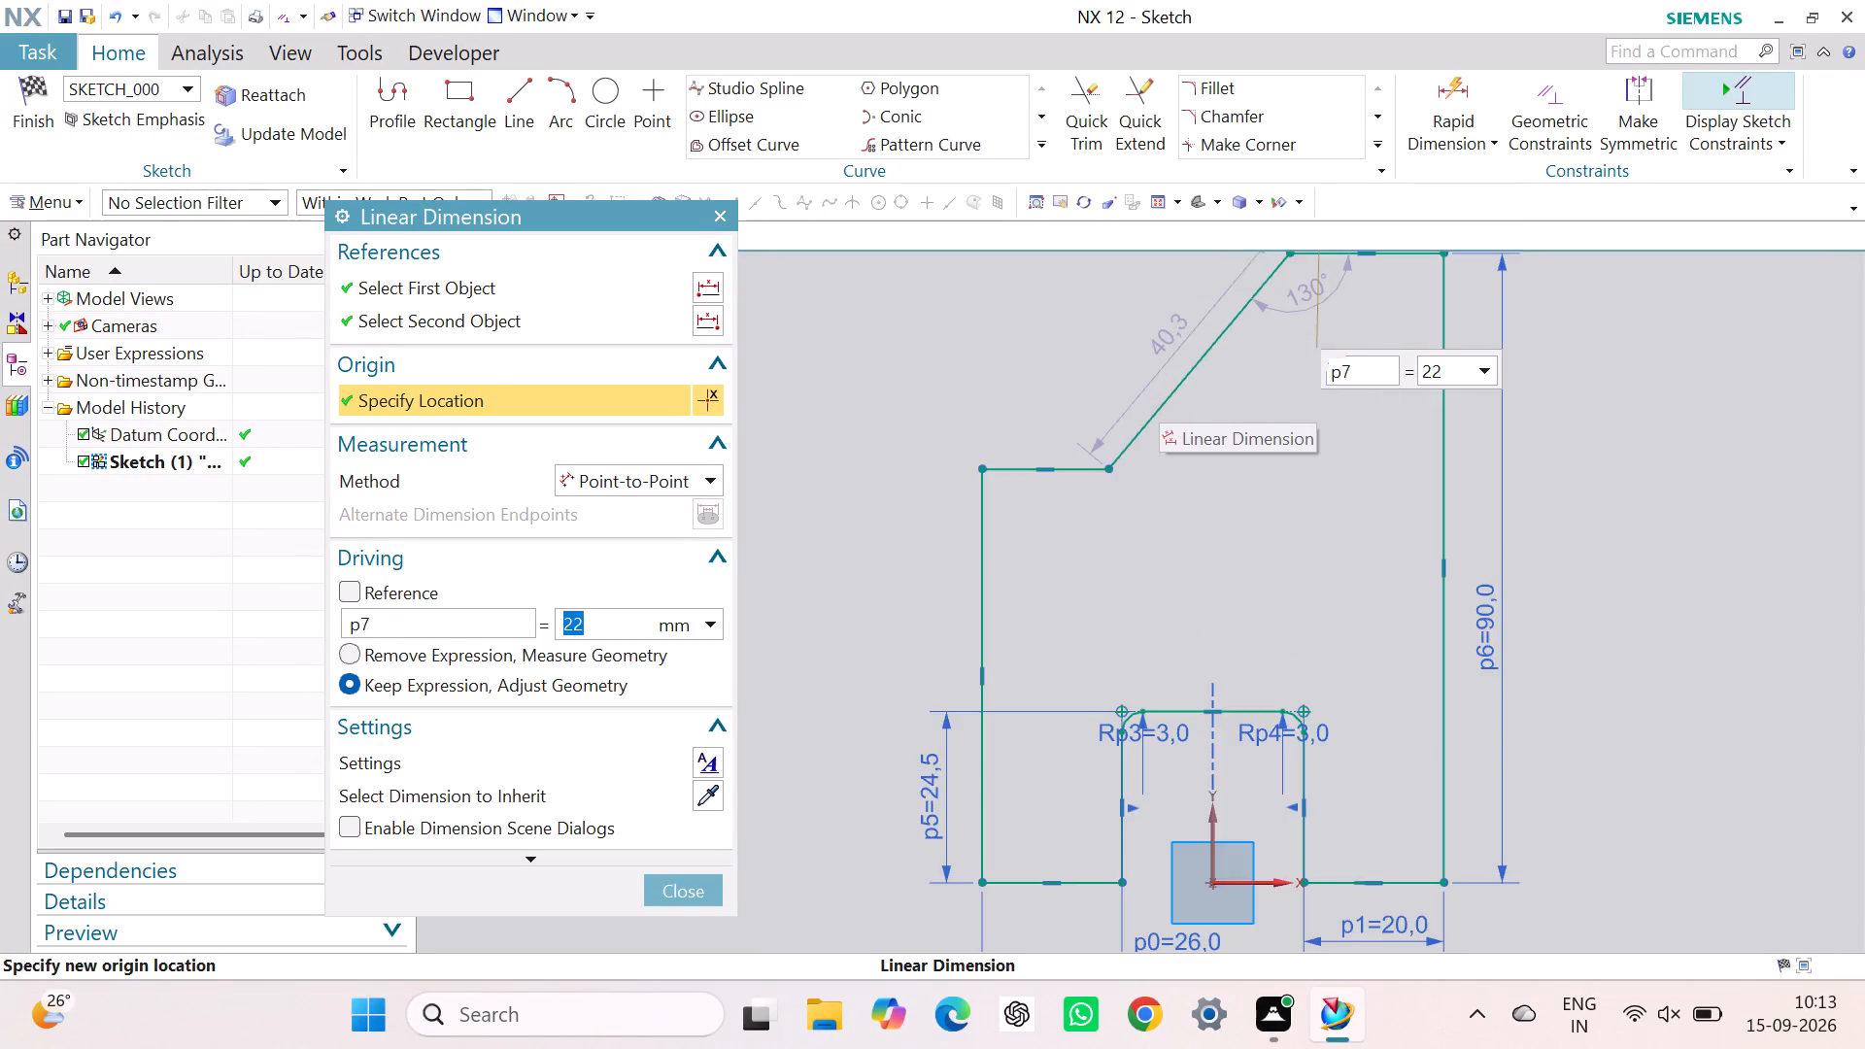
scroll(1203, 395, "down", 3)
scroll(1302, 359, "up", 2)
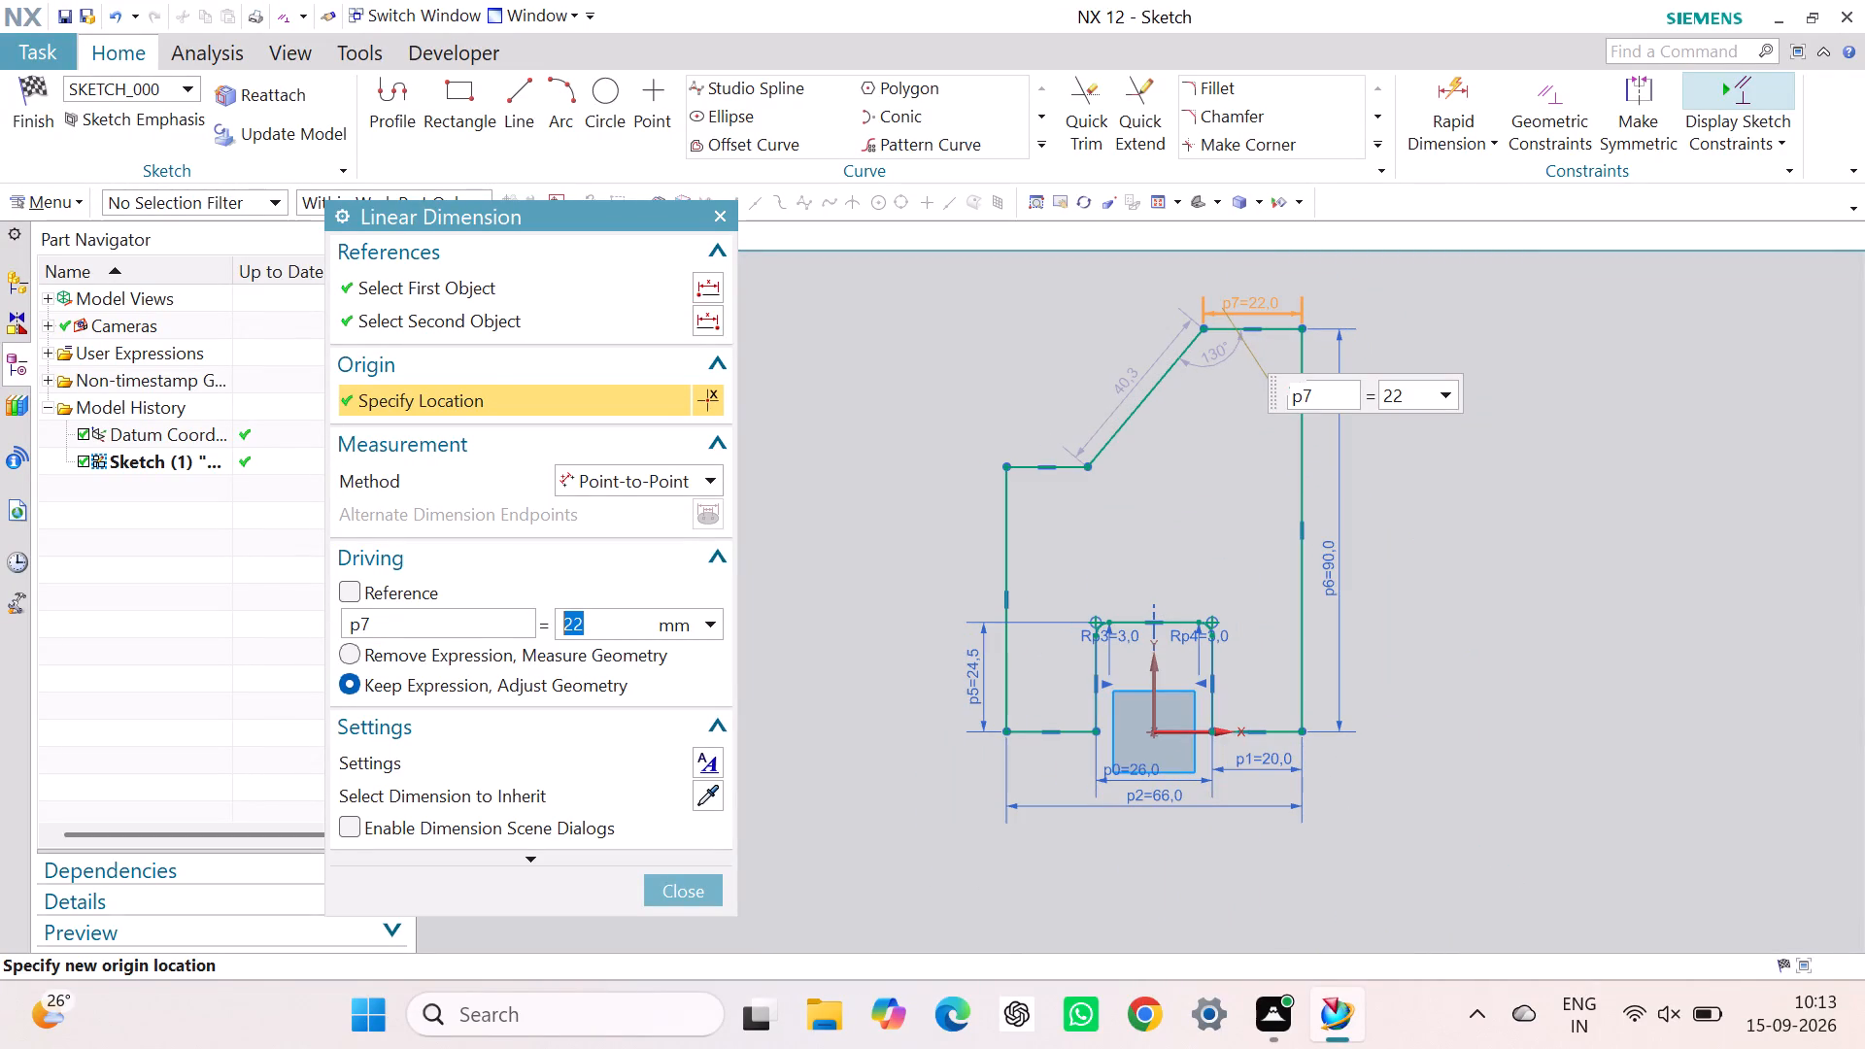
left_click(676, 880)
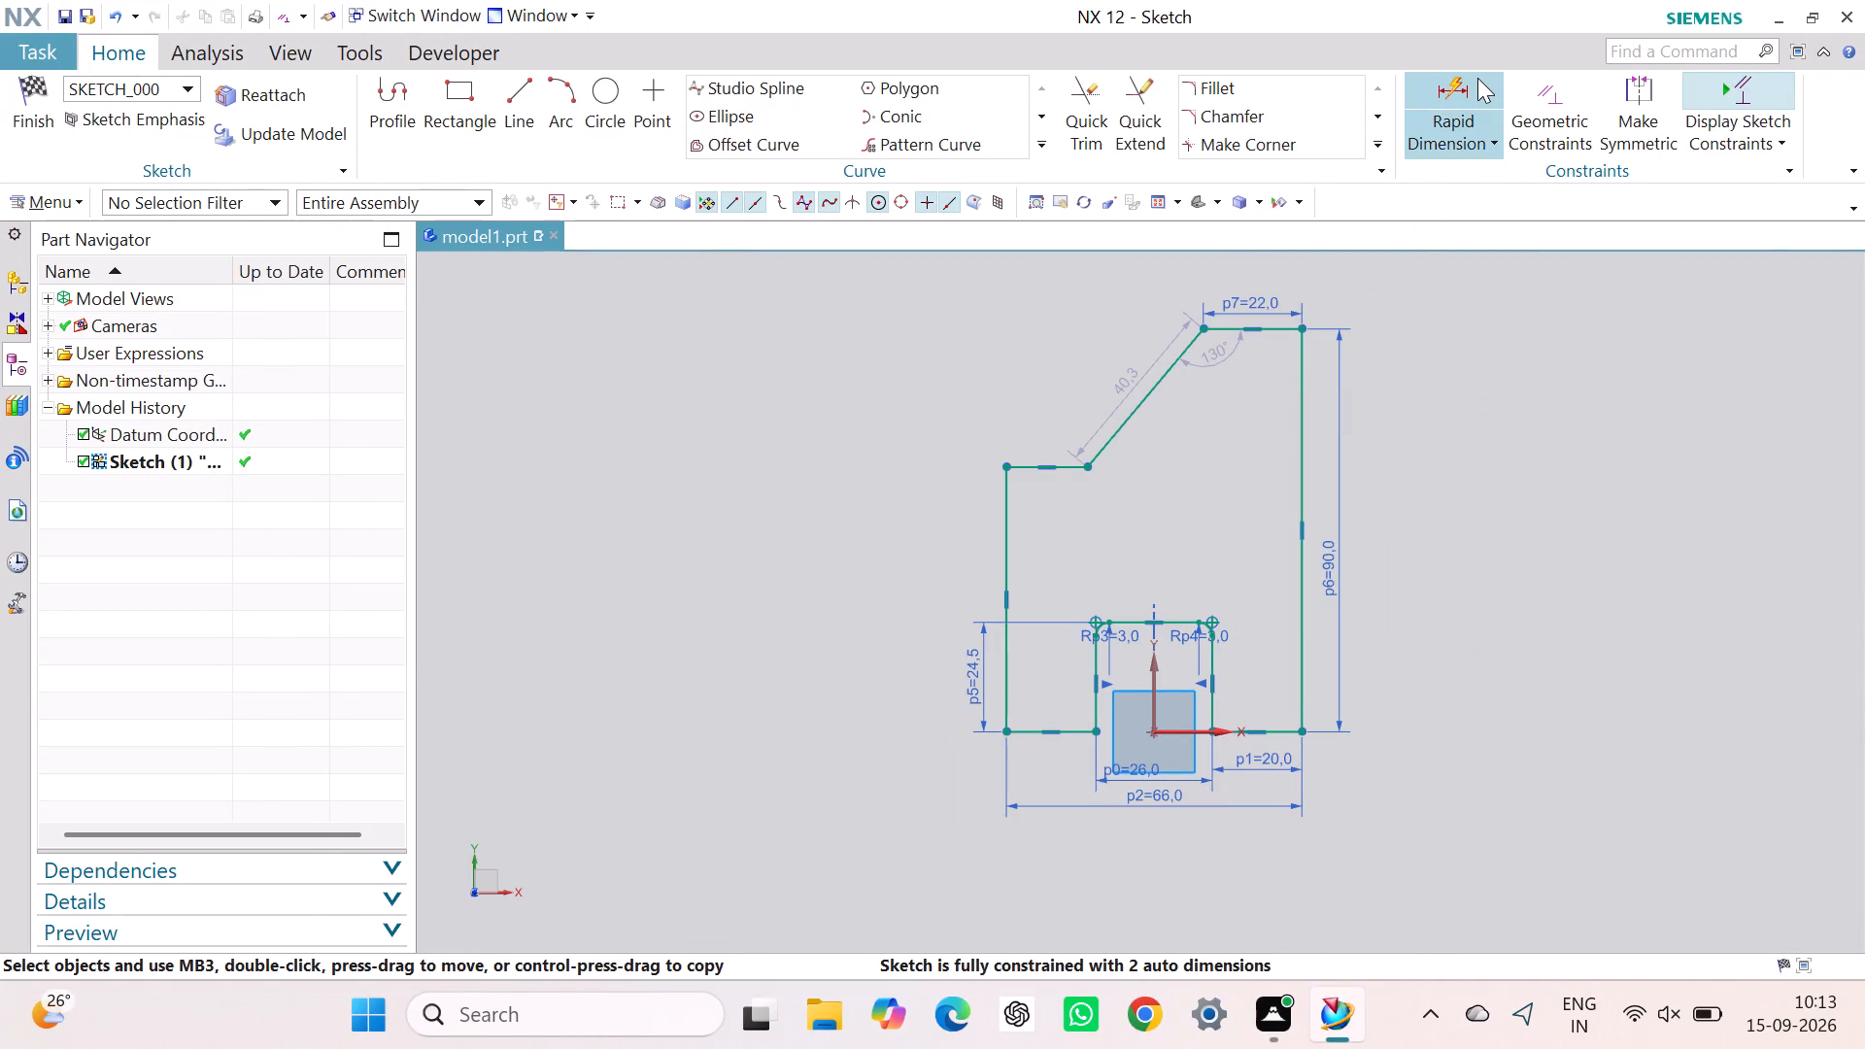
Dimension the vertical distance between the step's horizontal edge and the profile's top edge, and set it to 44 mm.
left_click(1473, 82)
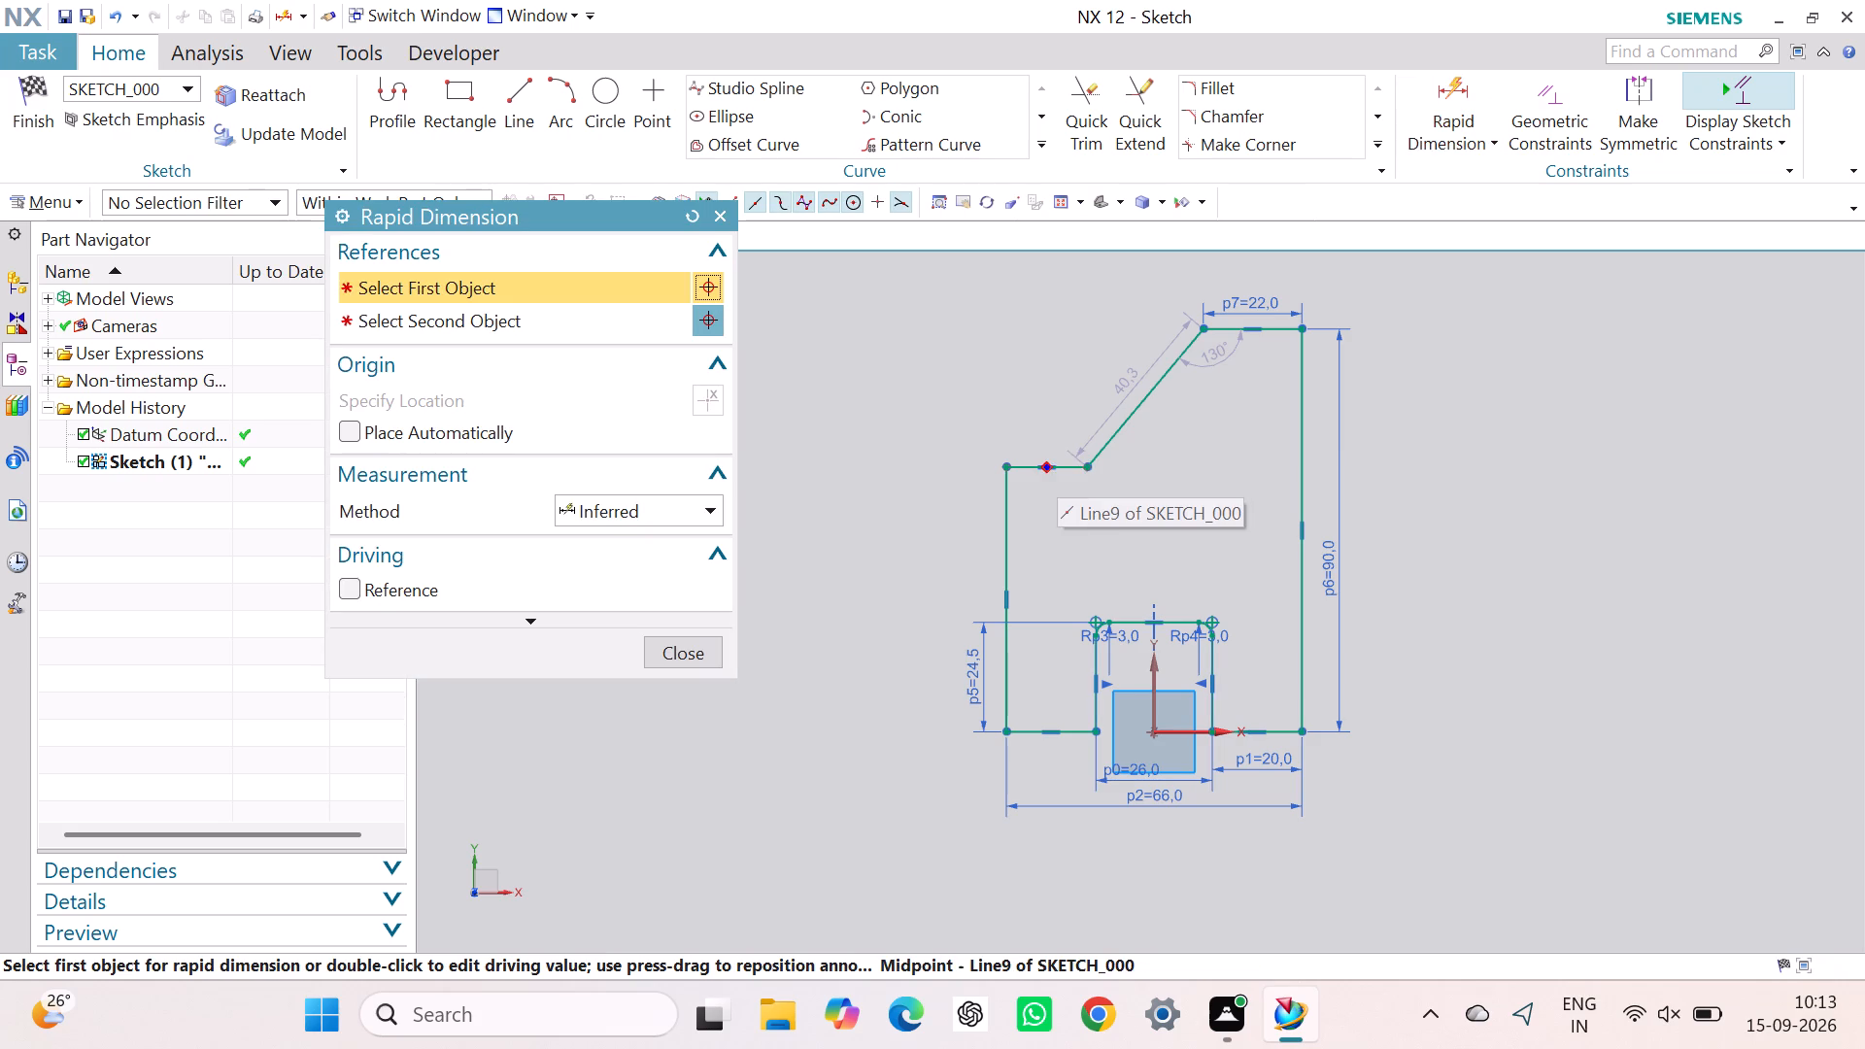
left_click(1063, 469)
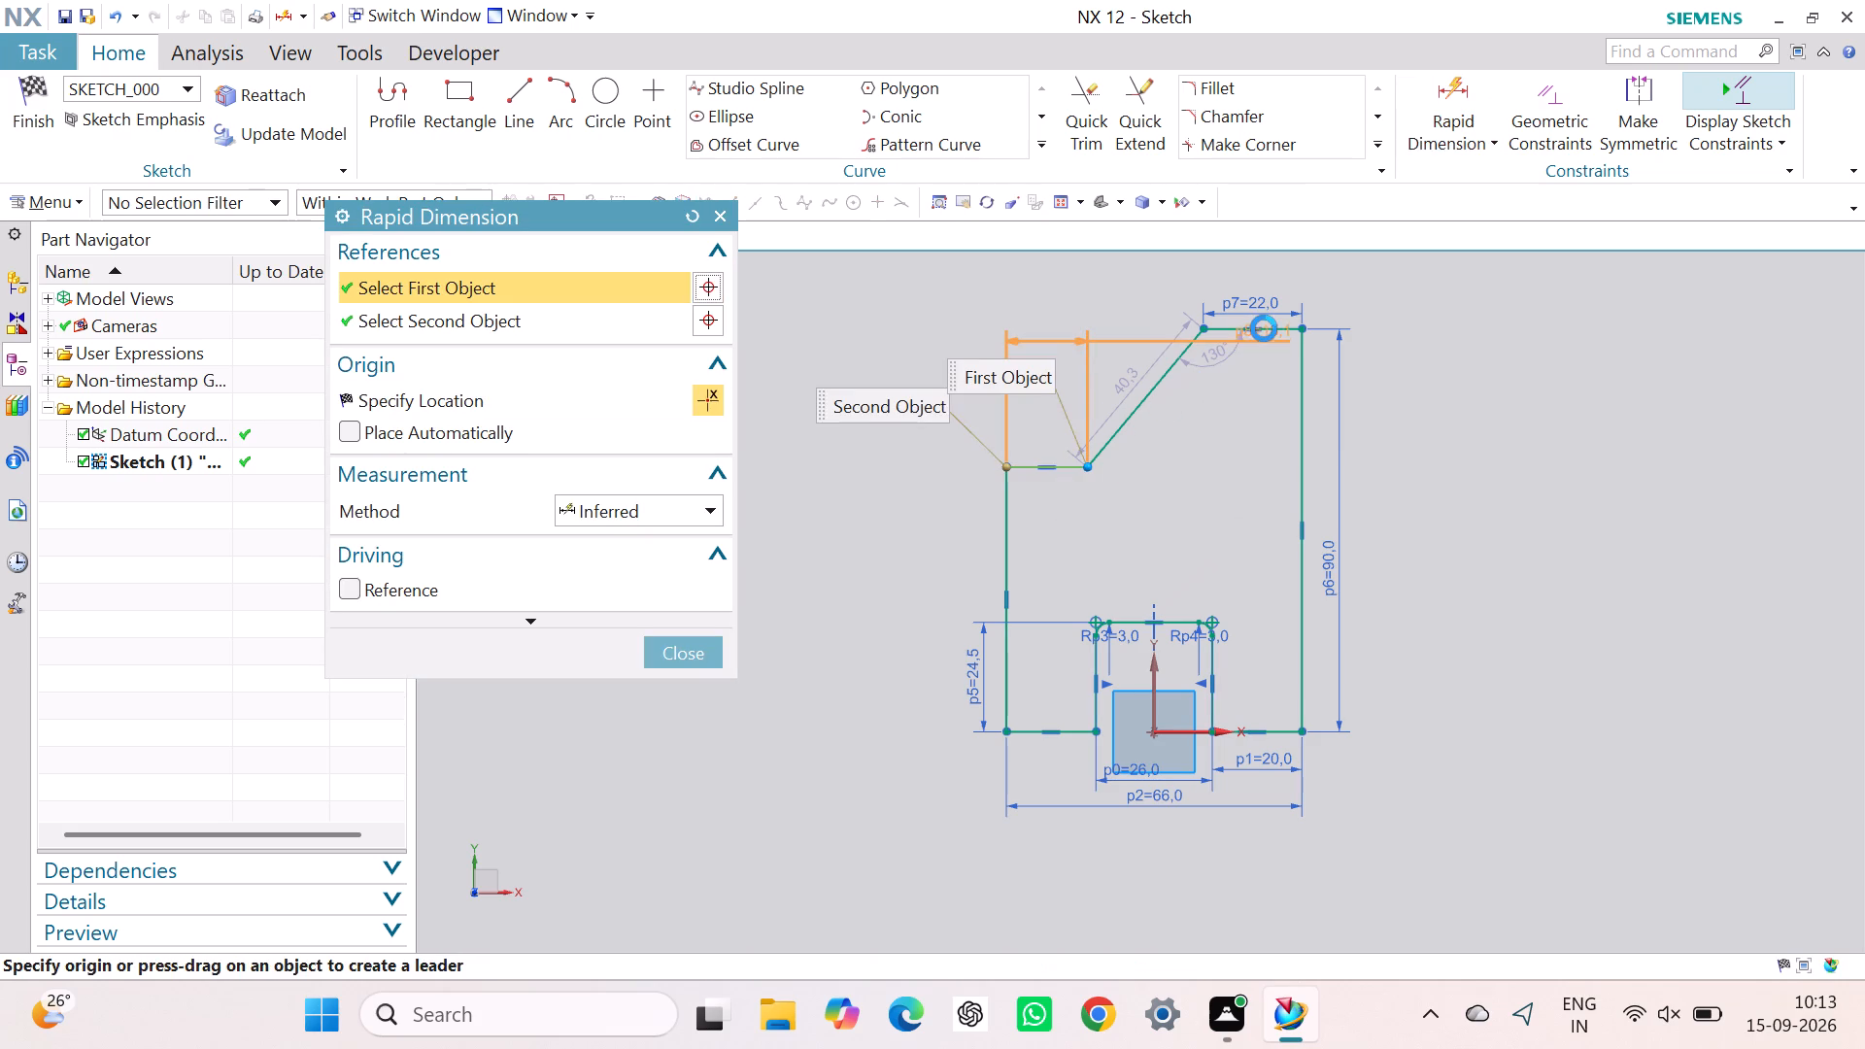
left_click(1269, 321)
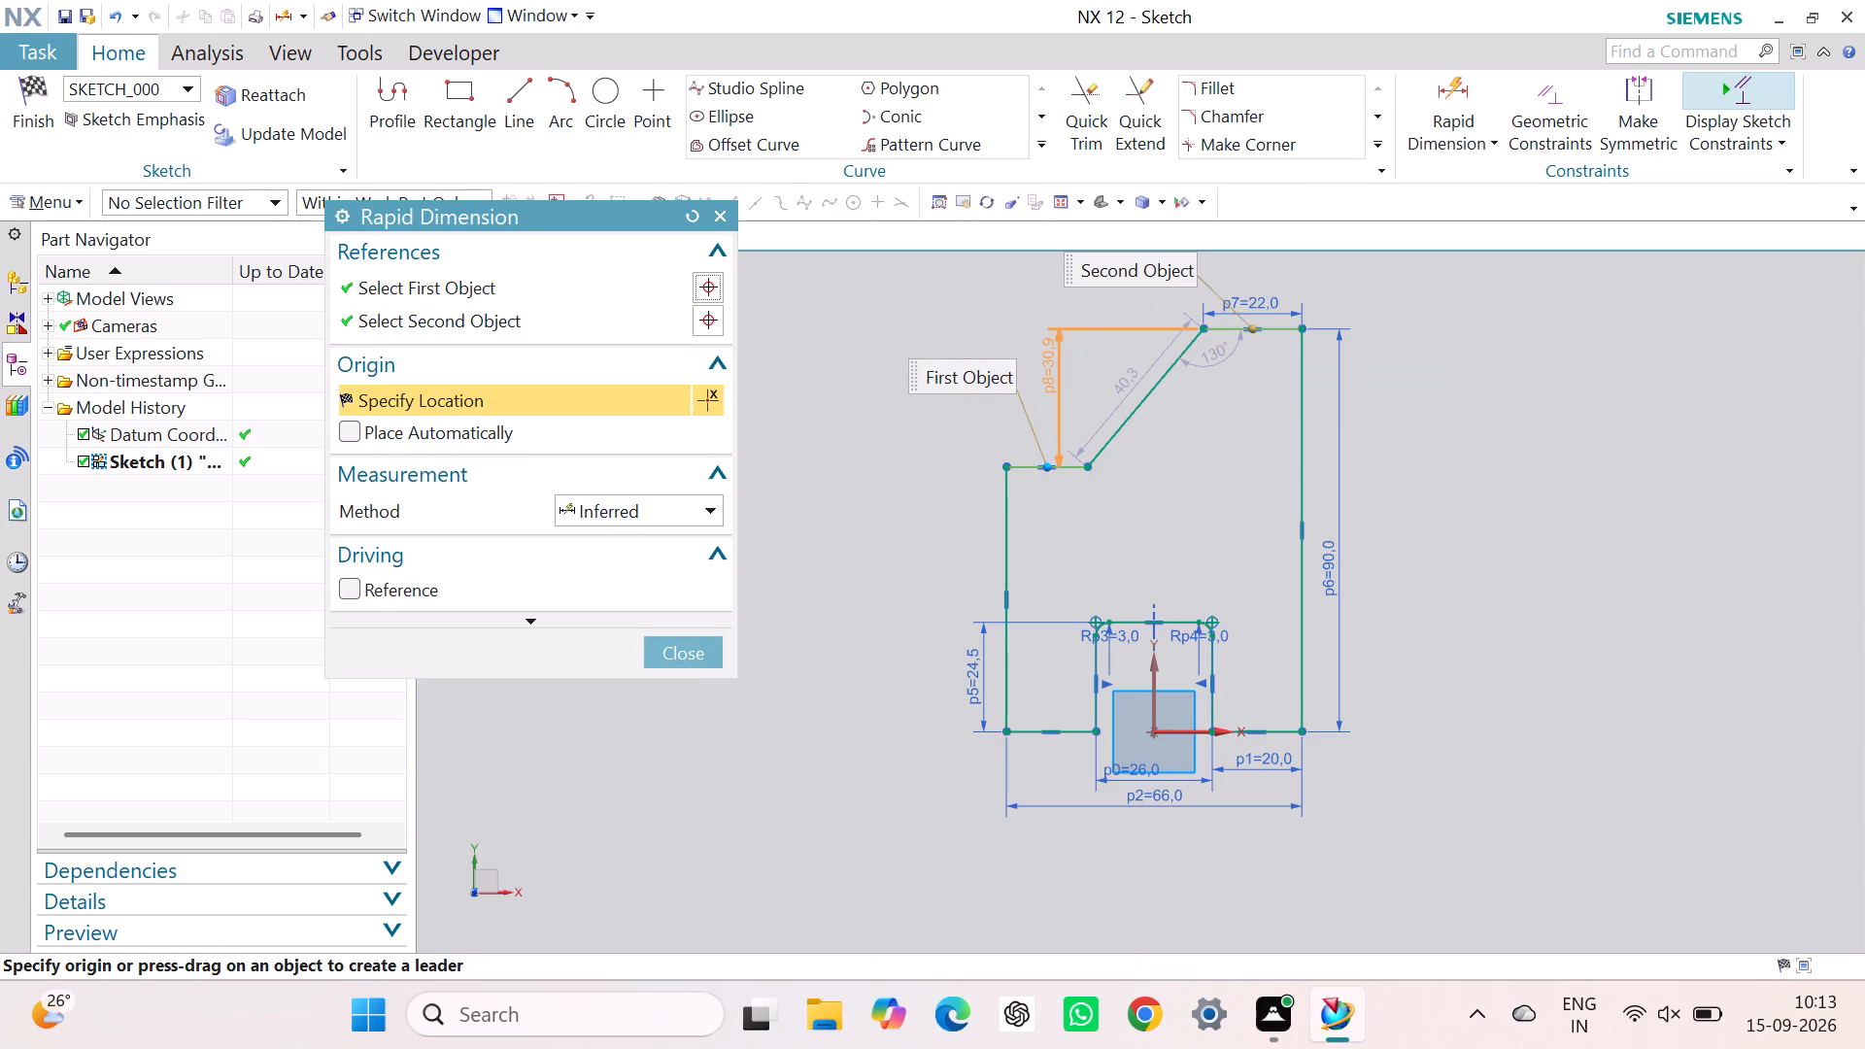
left_click(1051, 370)
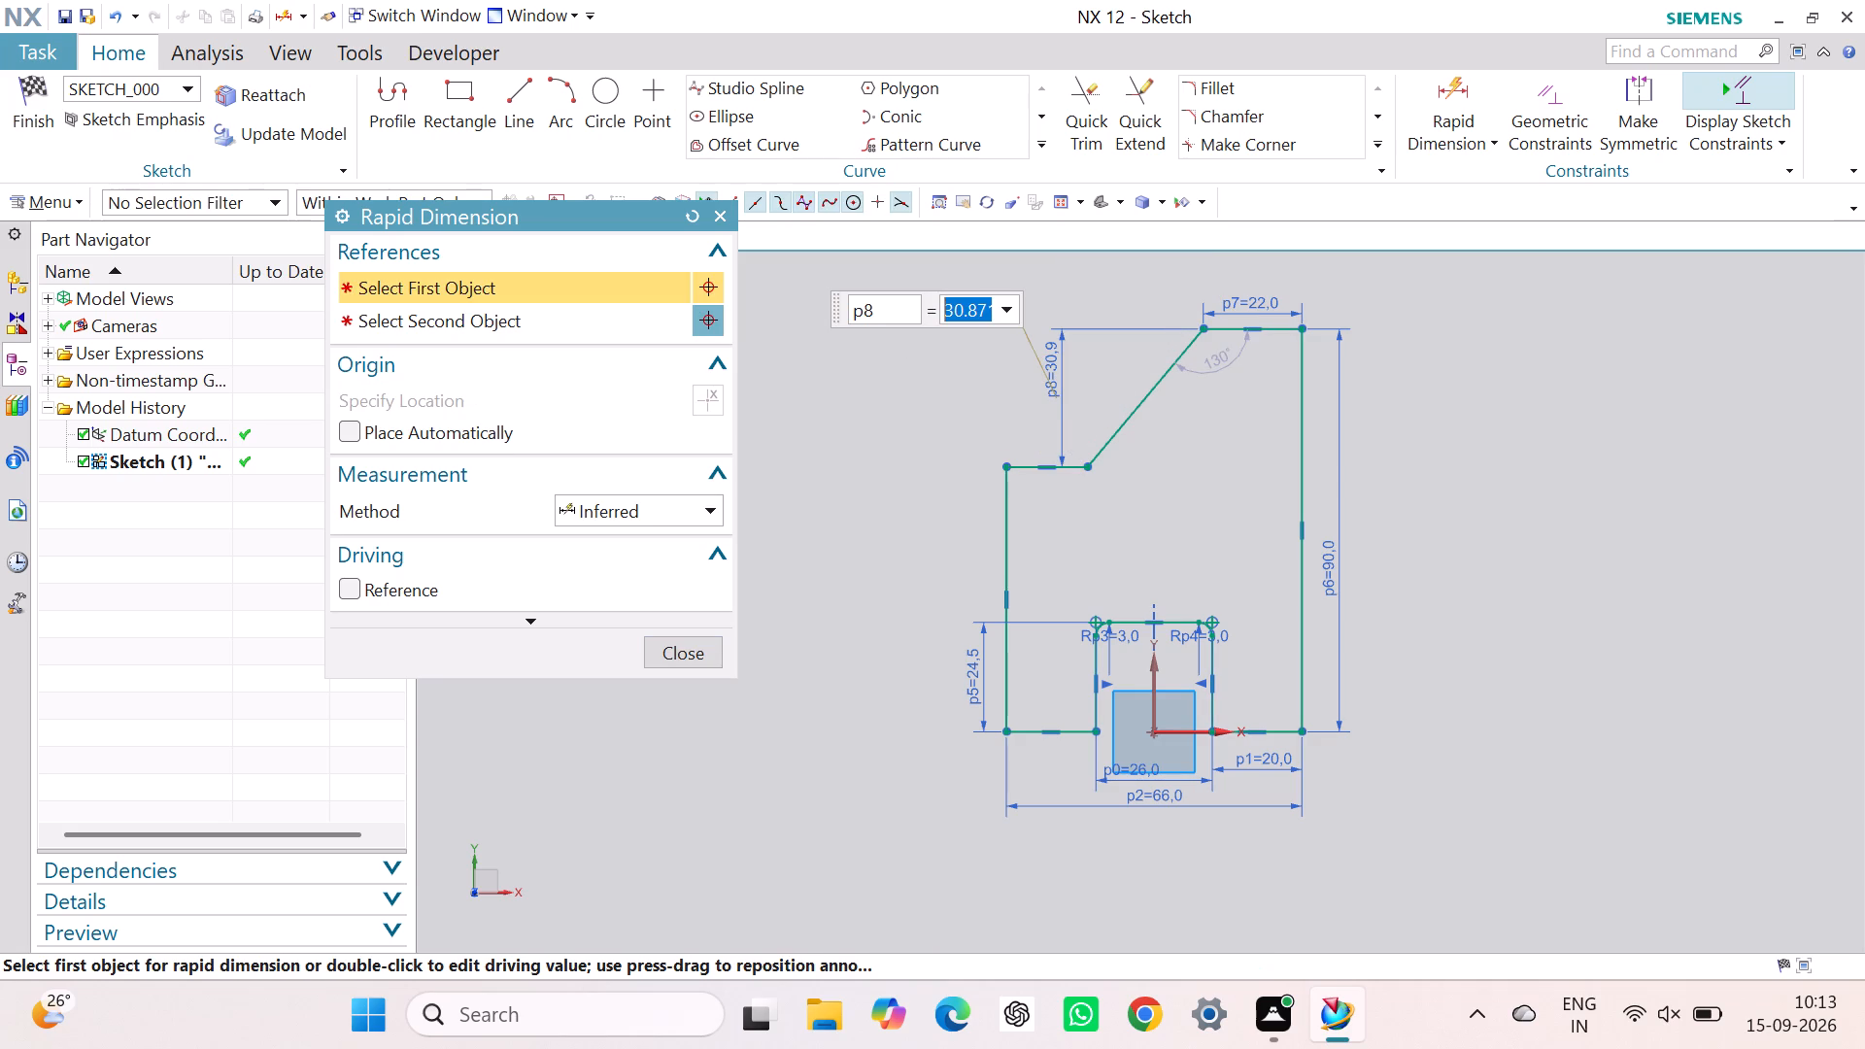
type("44")
key("Return")
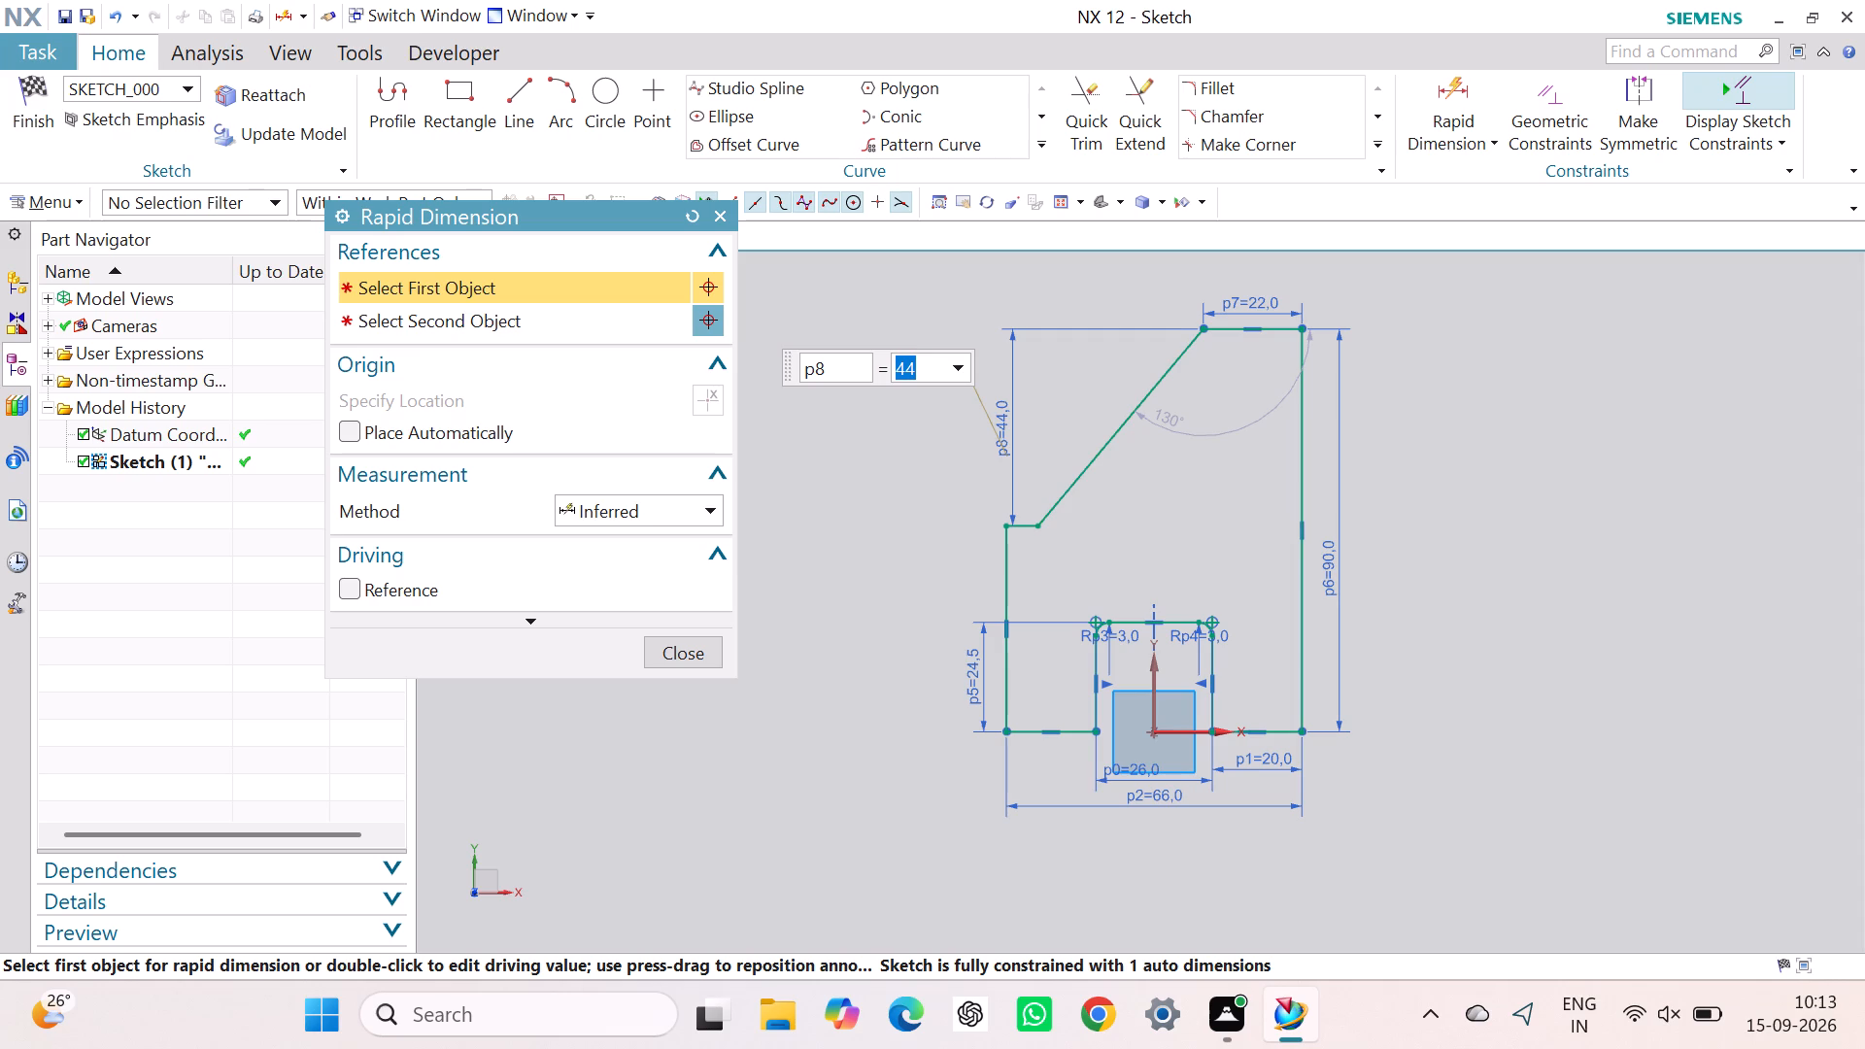
Dimension the length of the step's horizontal edge between its end points and set it to 30 mm.
left_click(1041, 528)
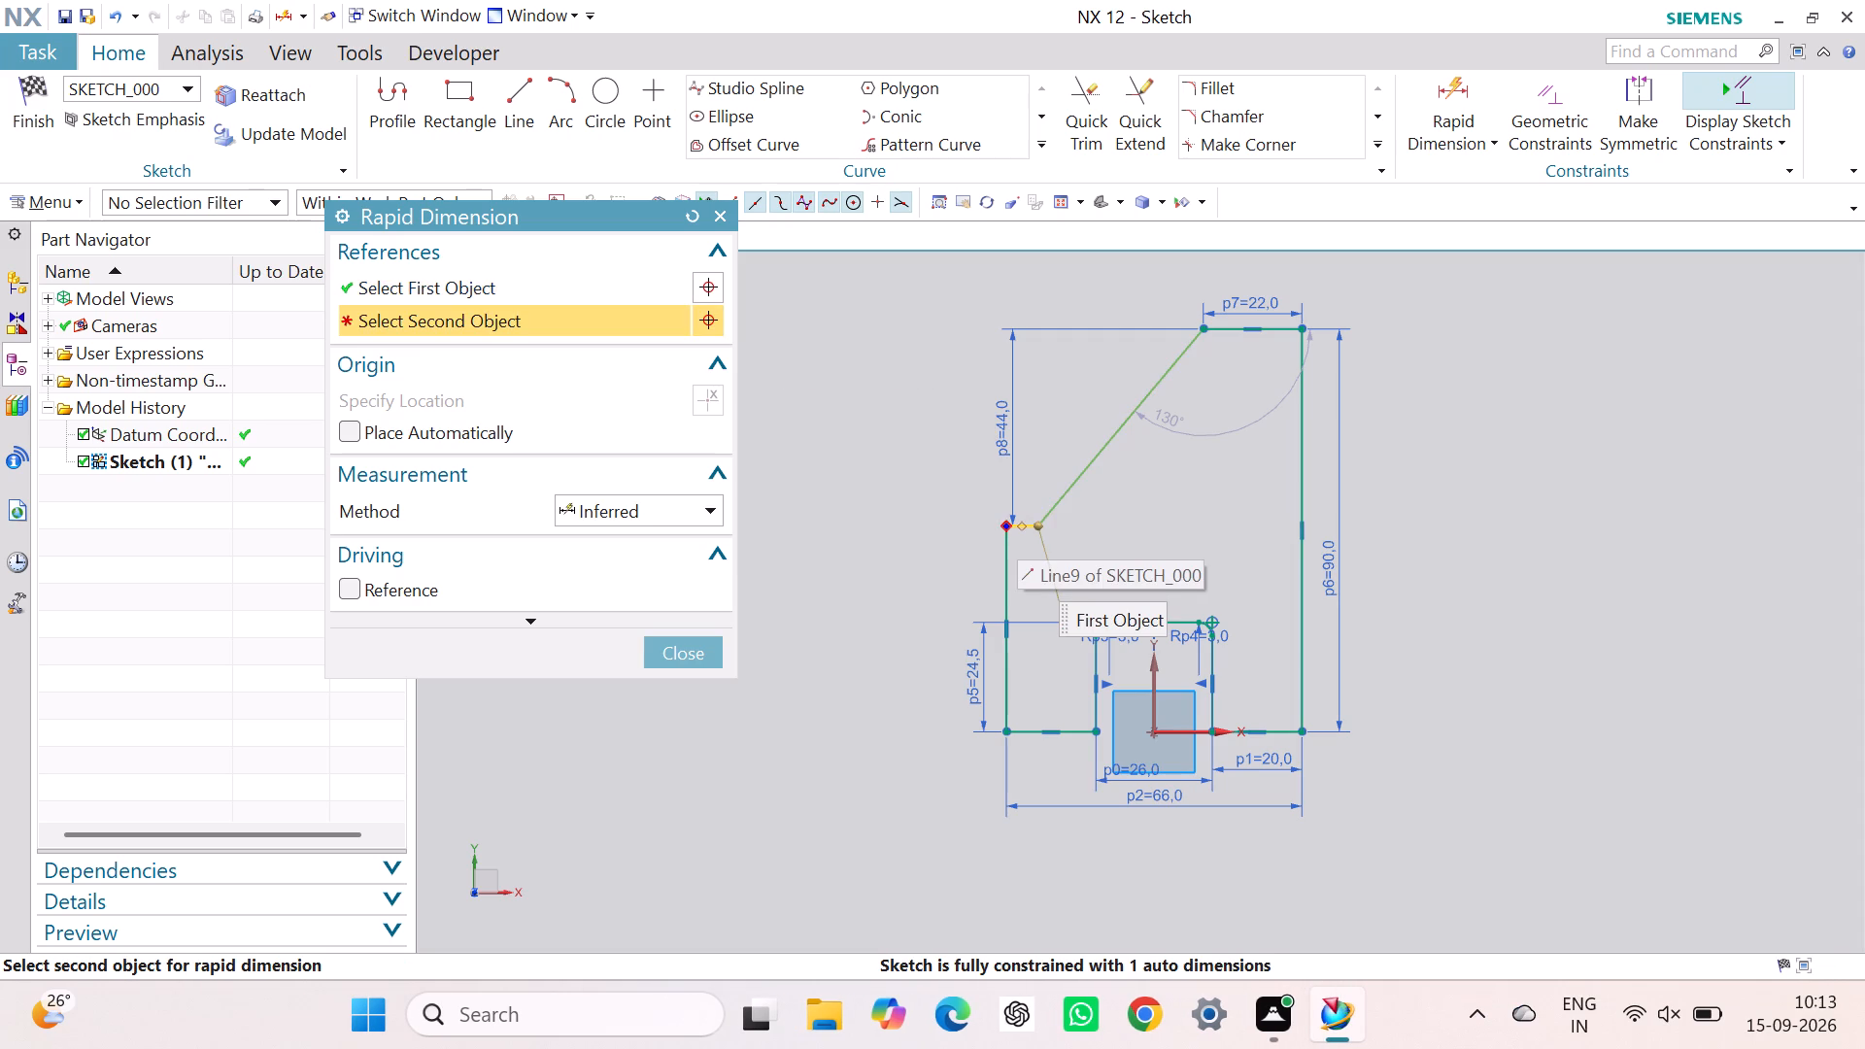
left_click(1013, 523)
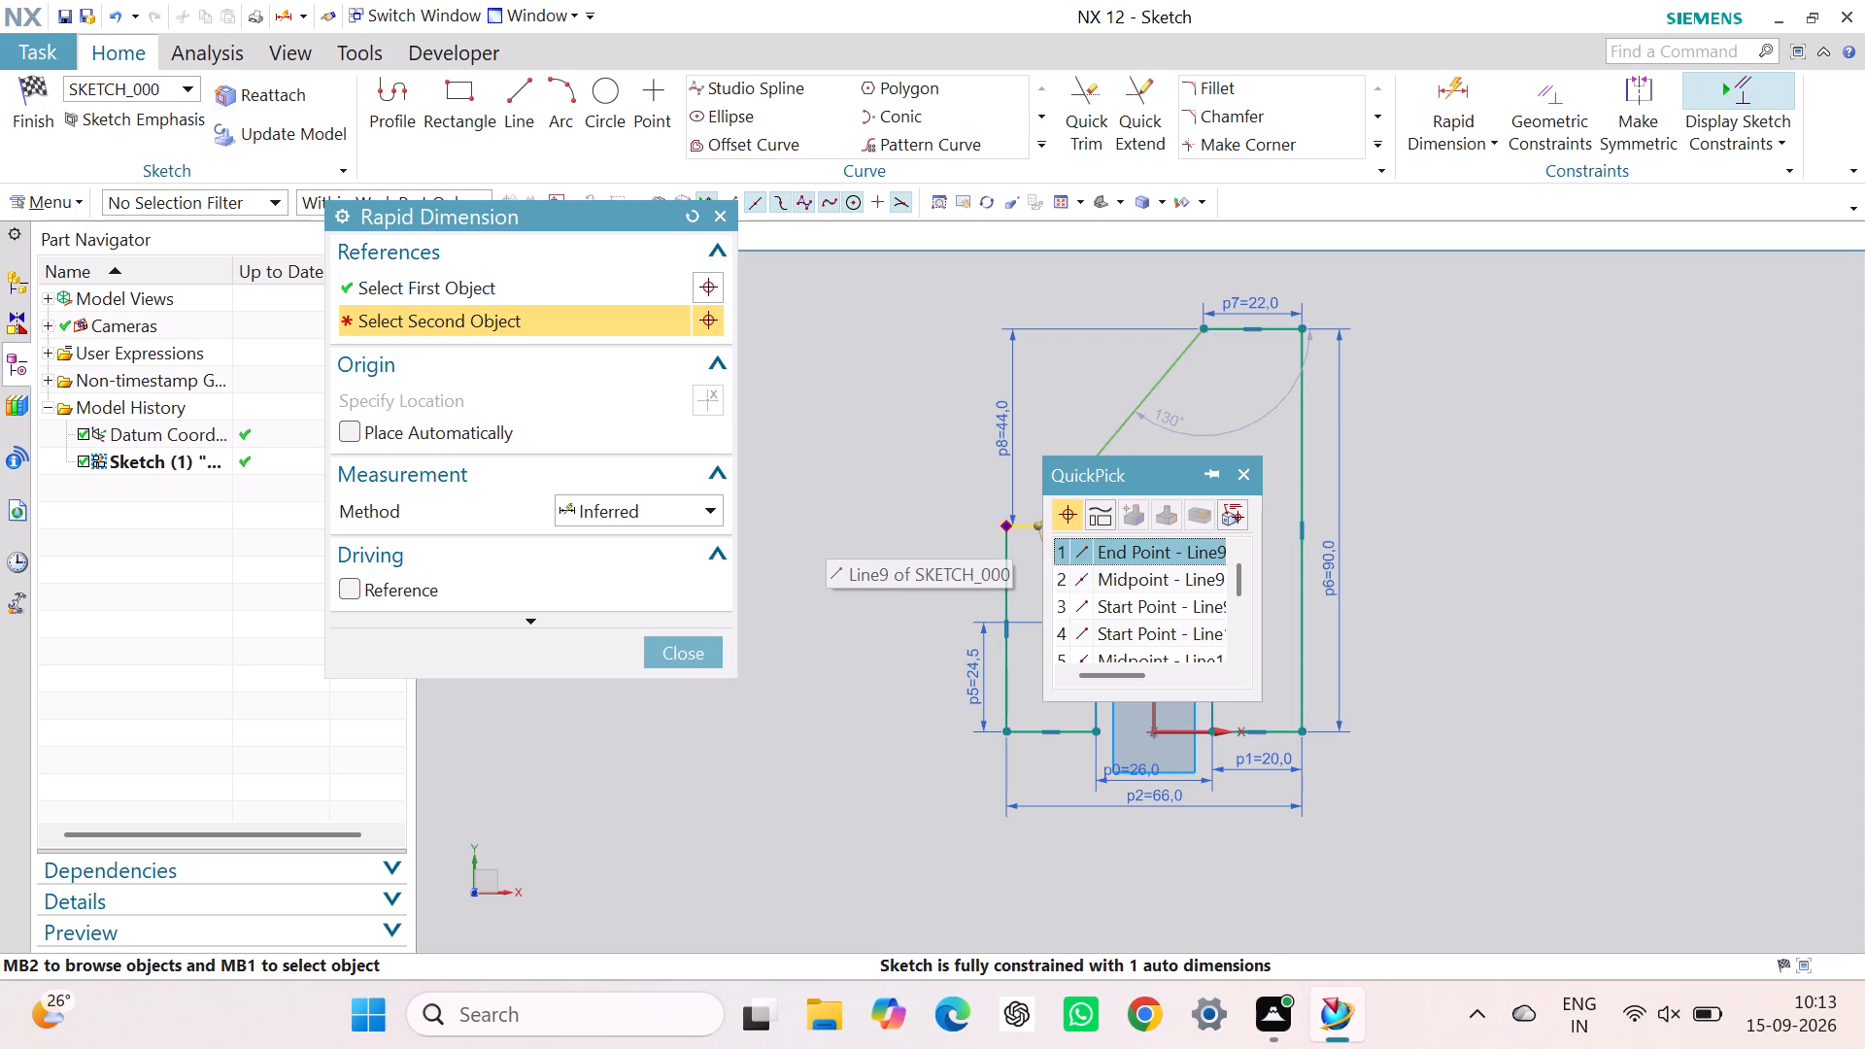
left_click(1141, 558)
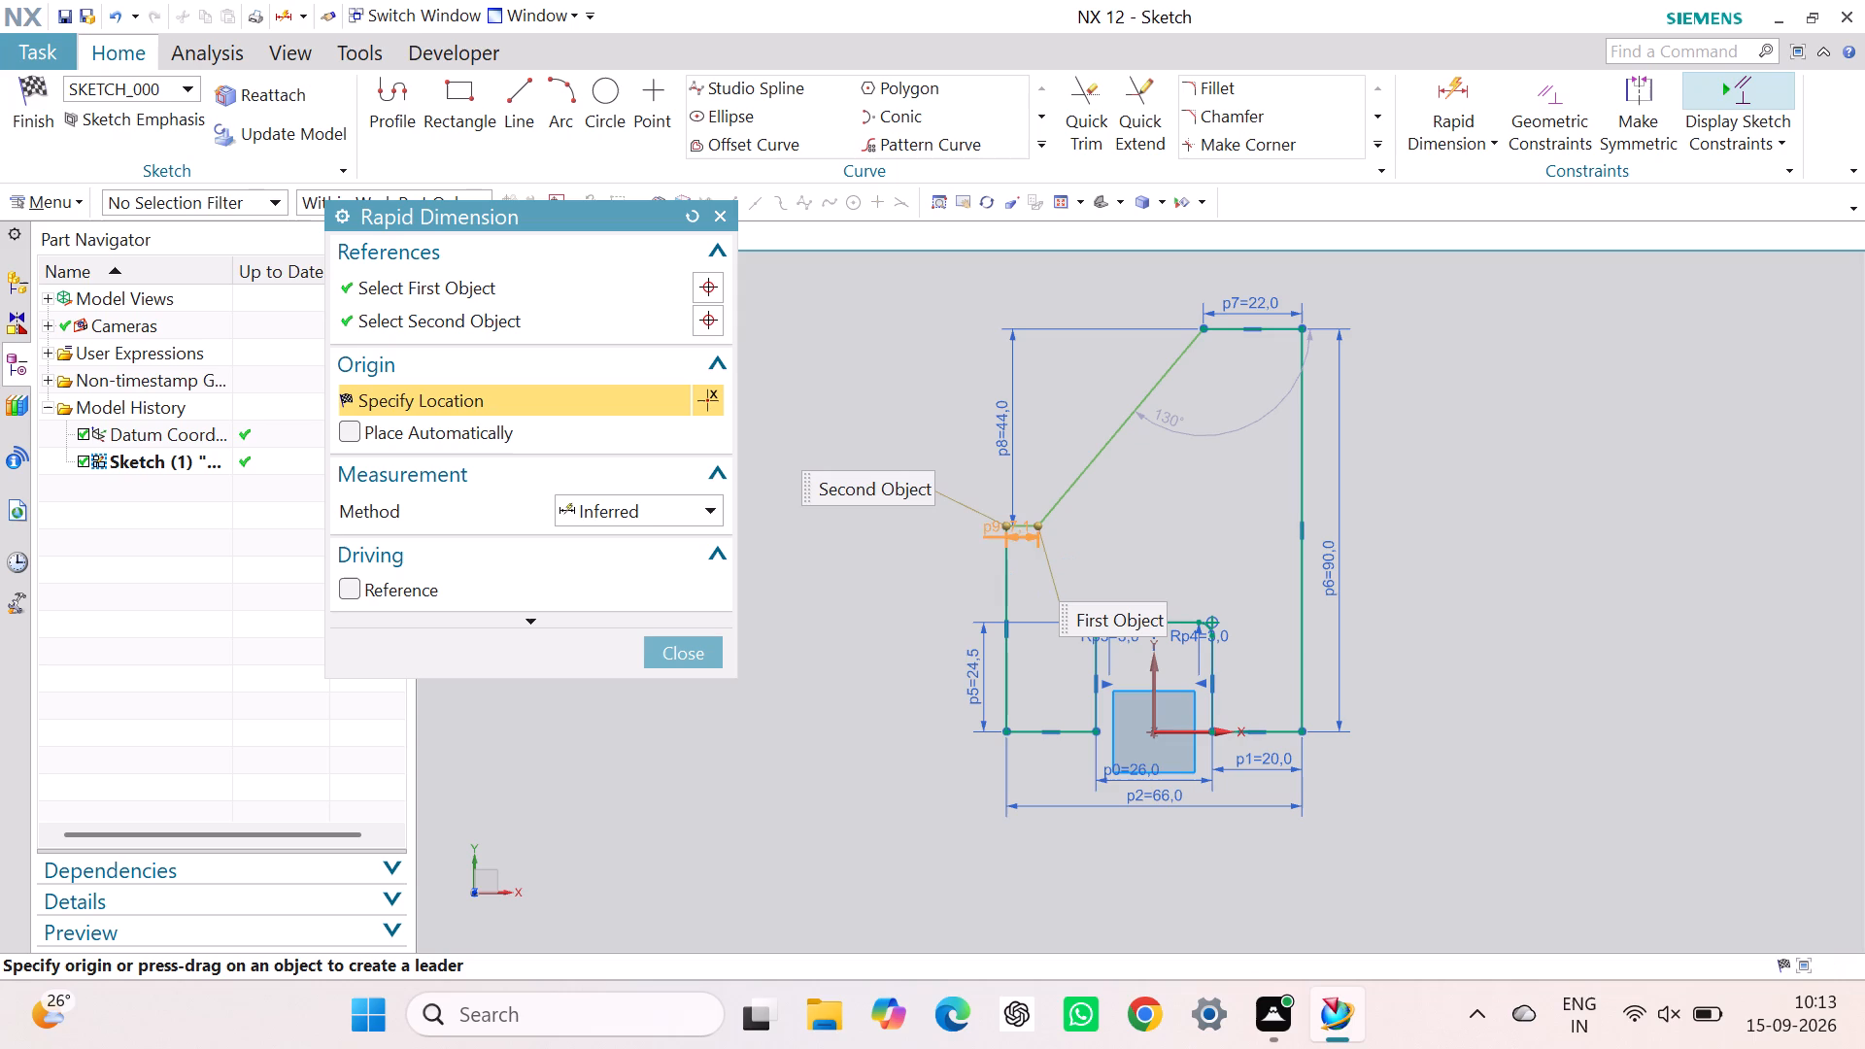
left_click(966, 564)
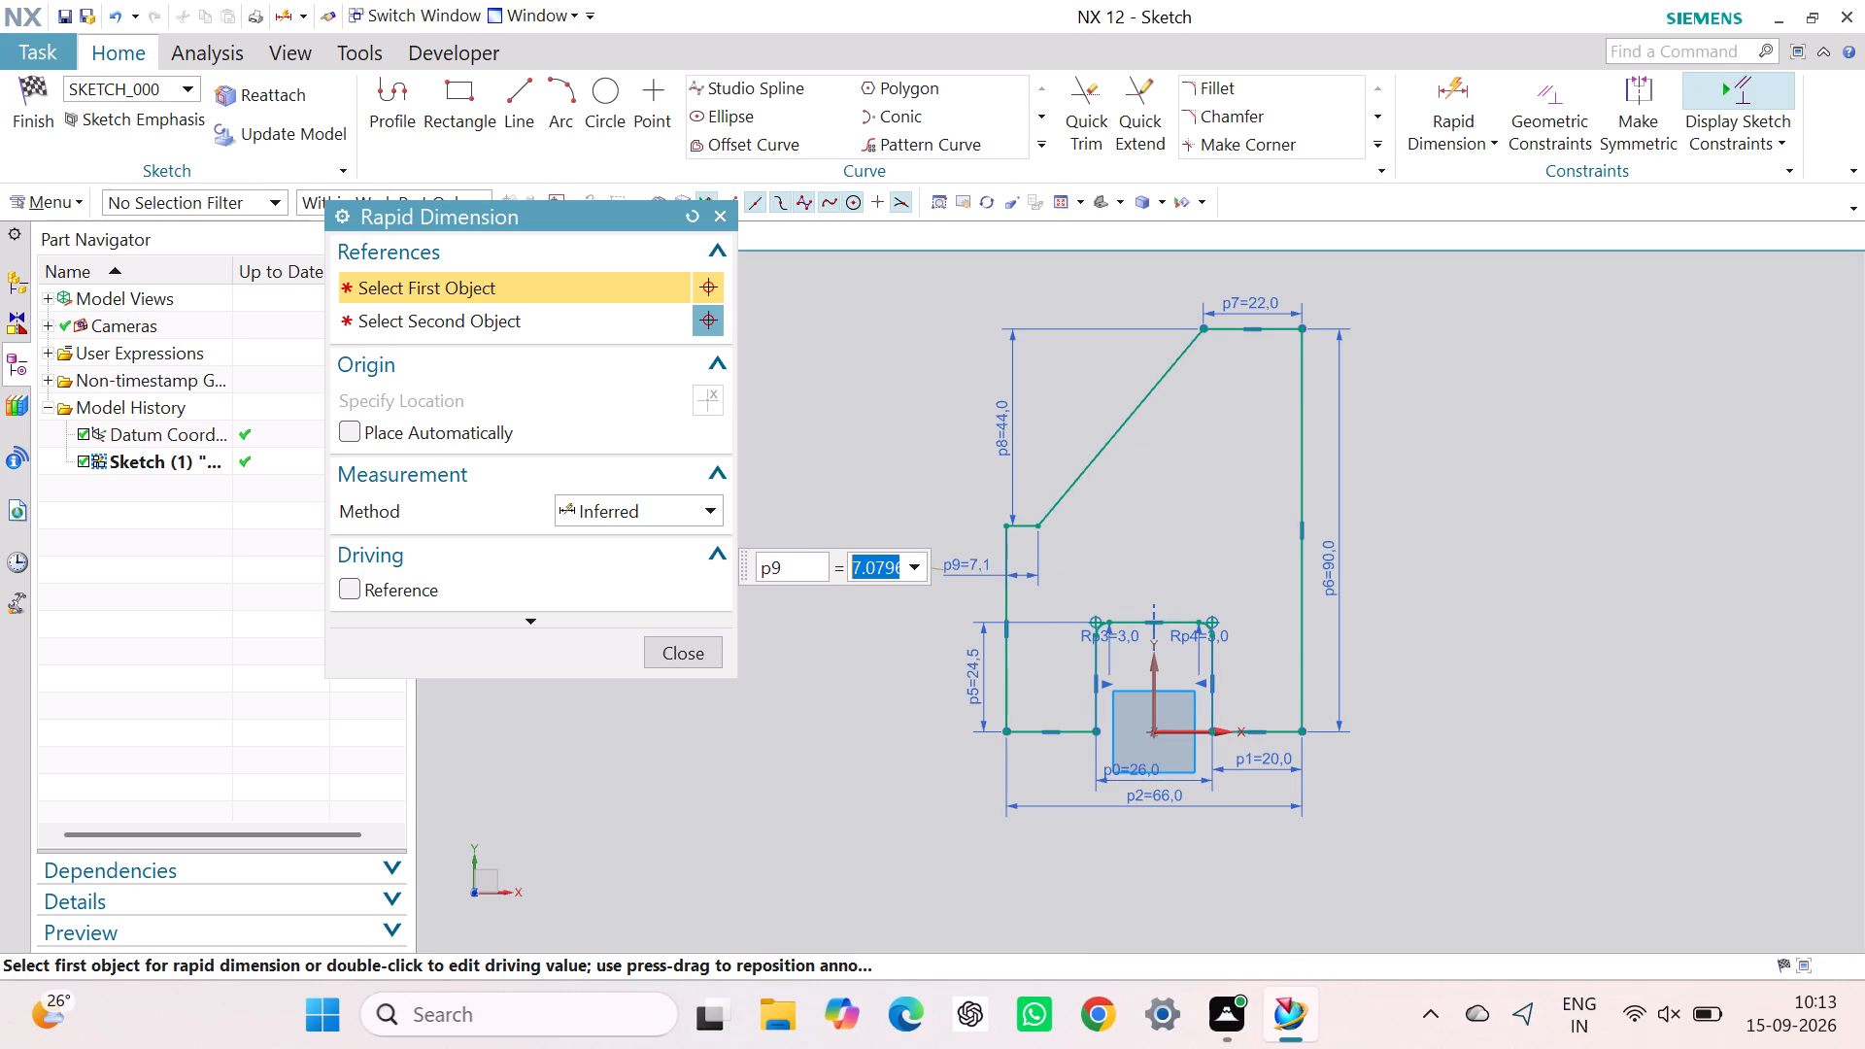
key("3")
key("0")
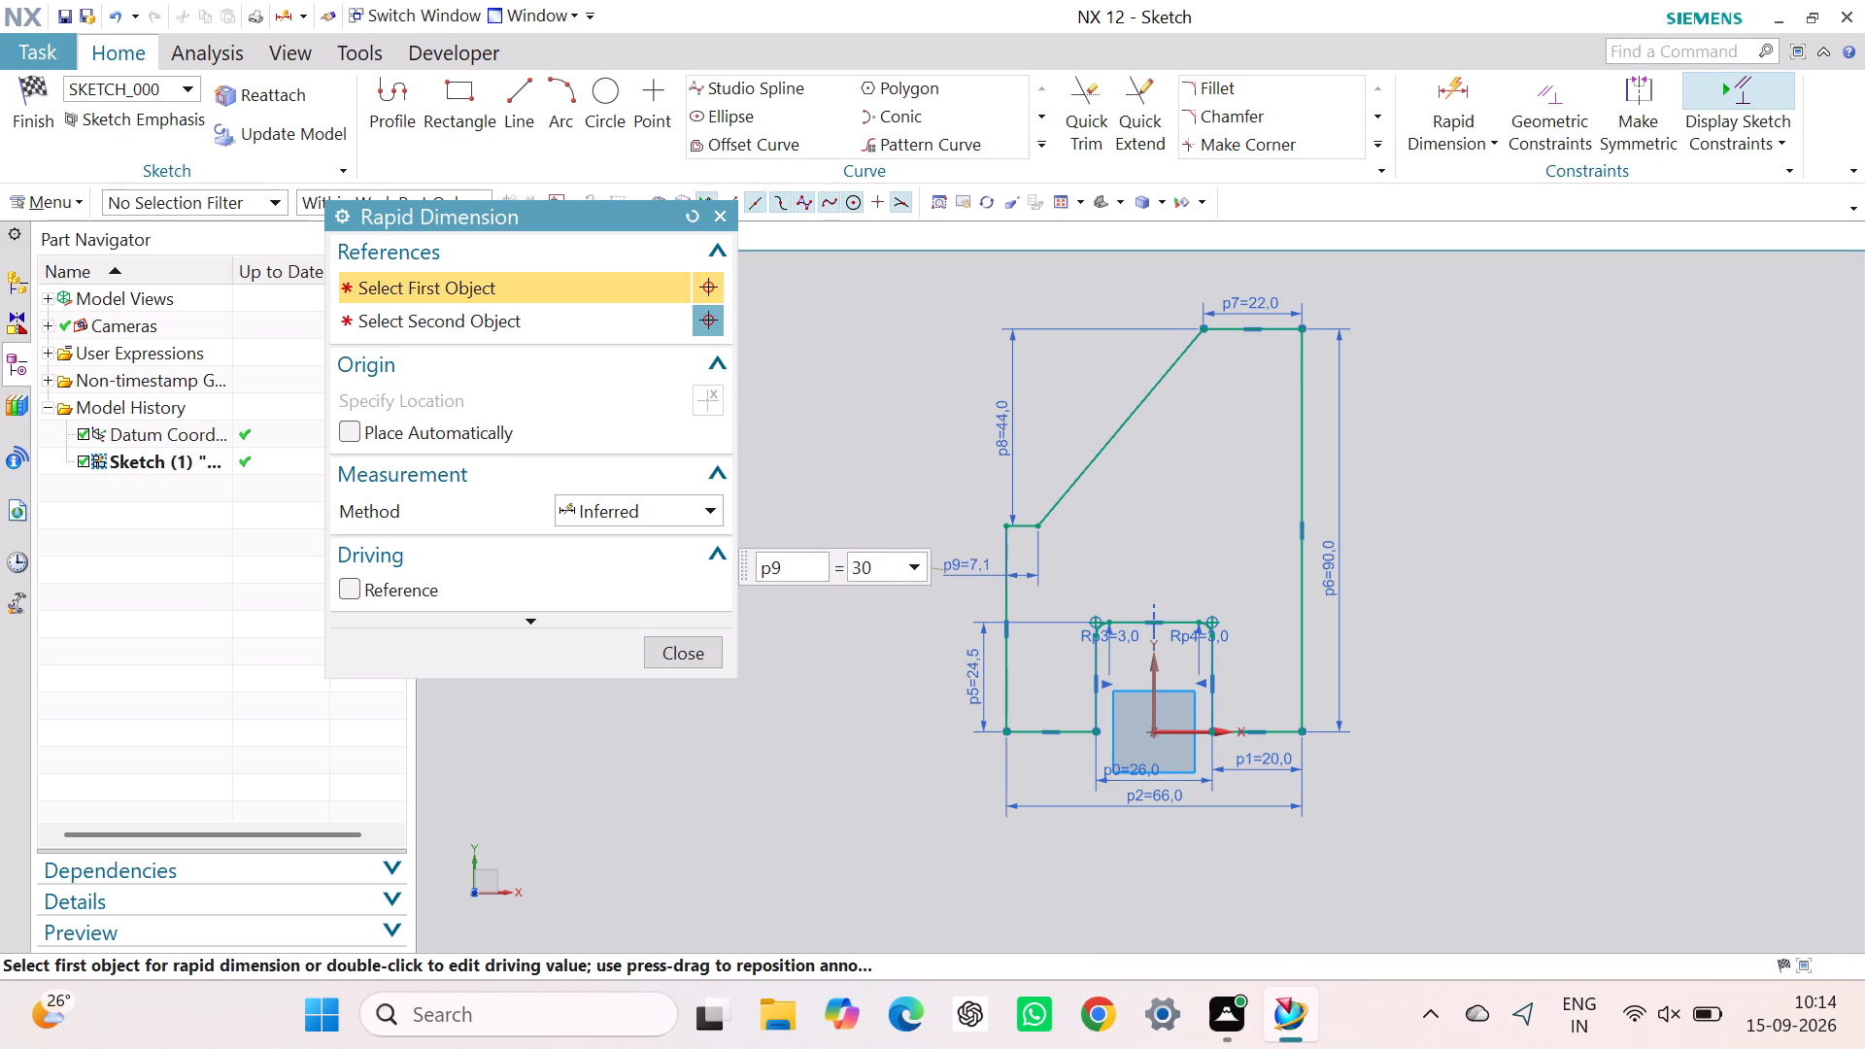
key("Return")
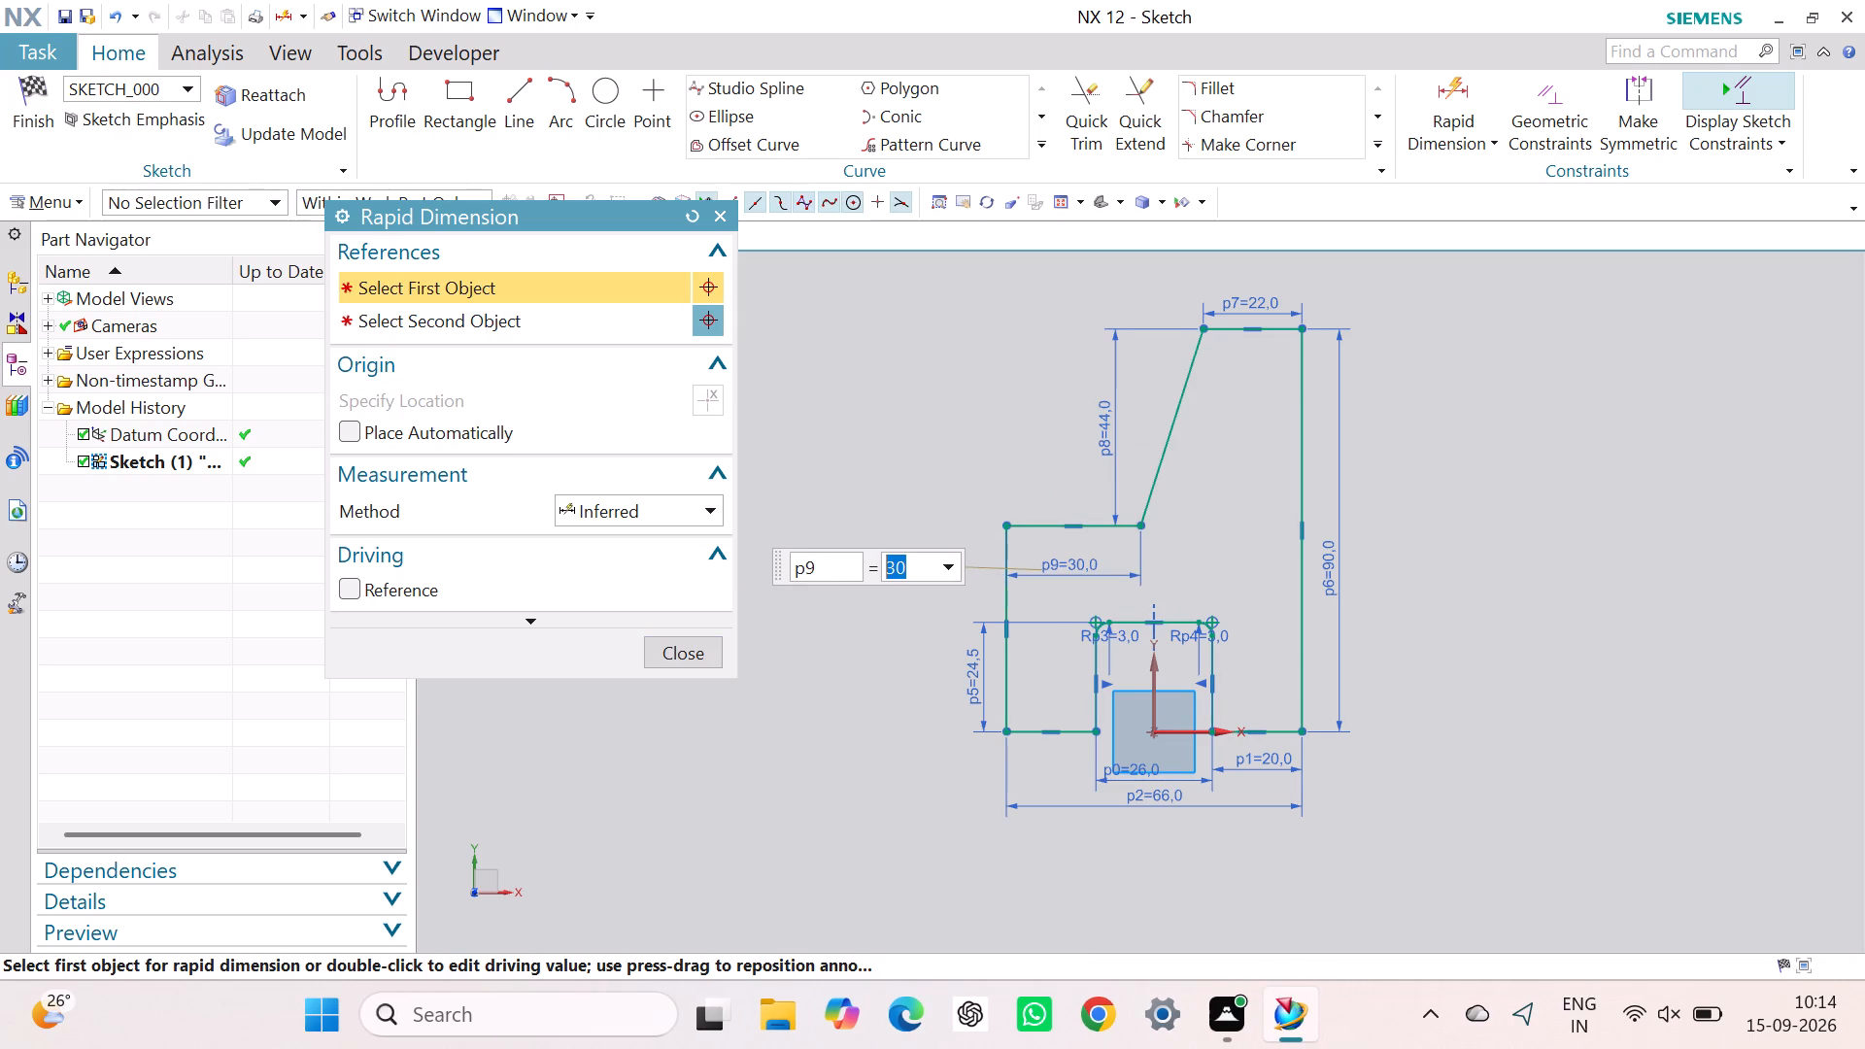
left_click(691, 658)
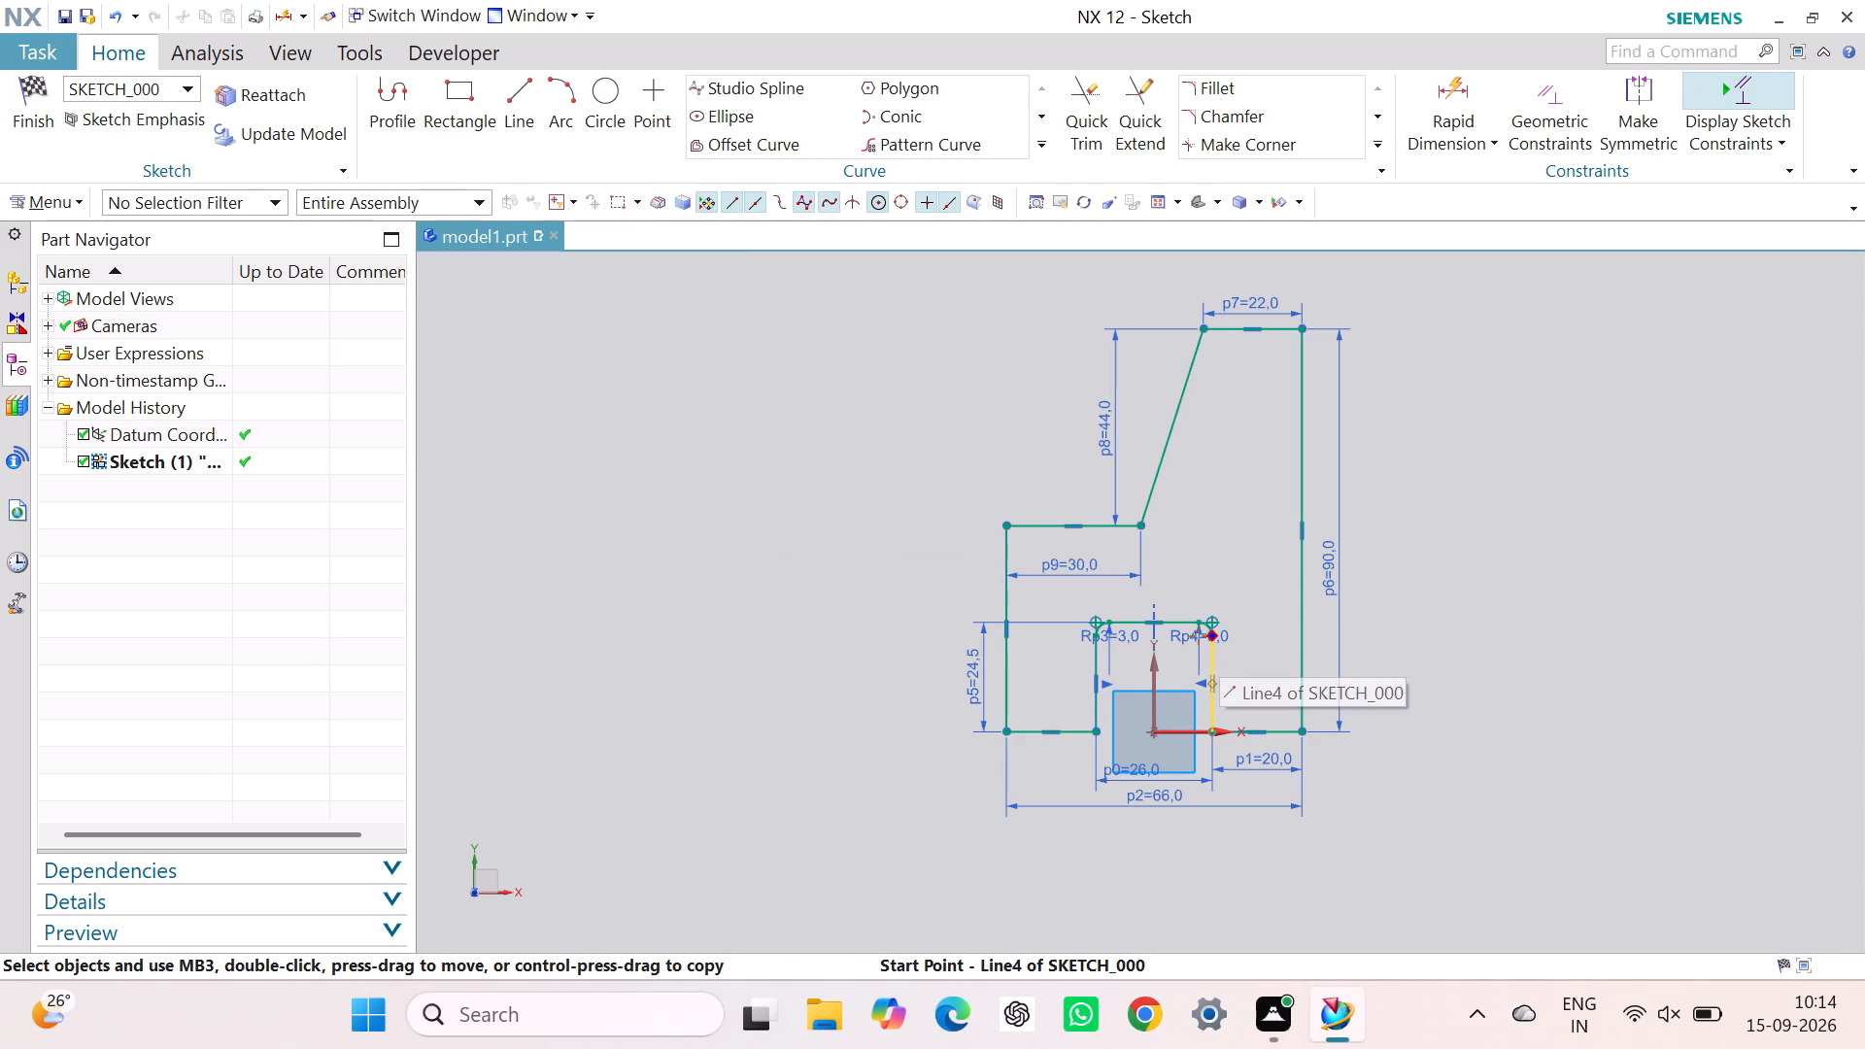
Reposition both 3 mm fillet radius dimensions so they sit diagonally outside the notch's upper corners.
left_click_drag(1181, 634, 1225, 585)
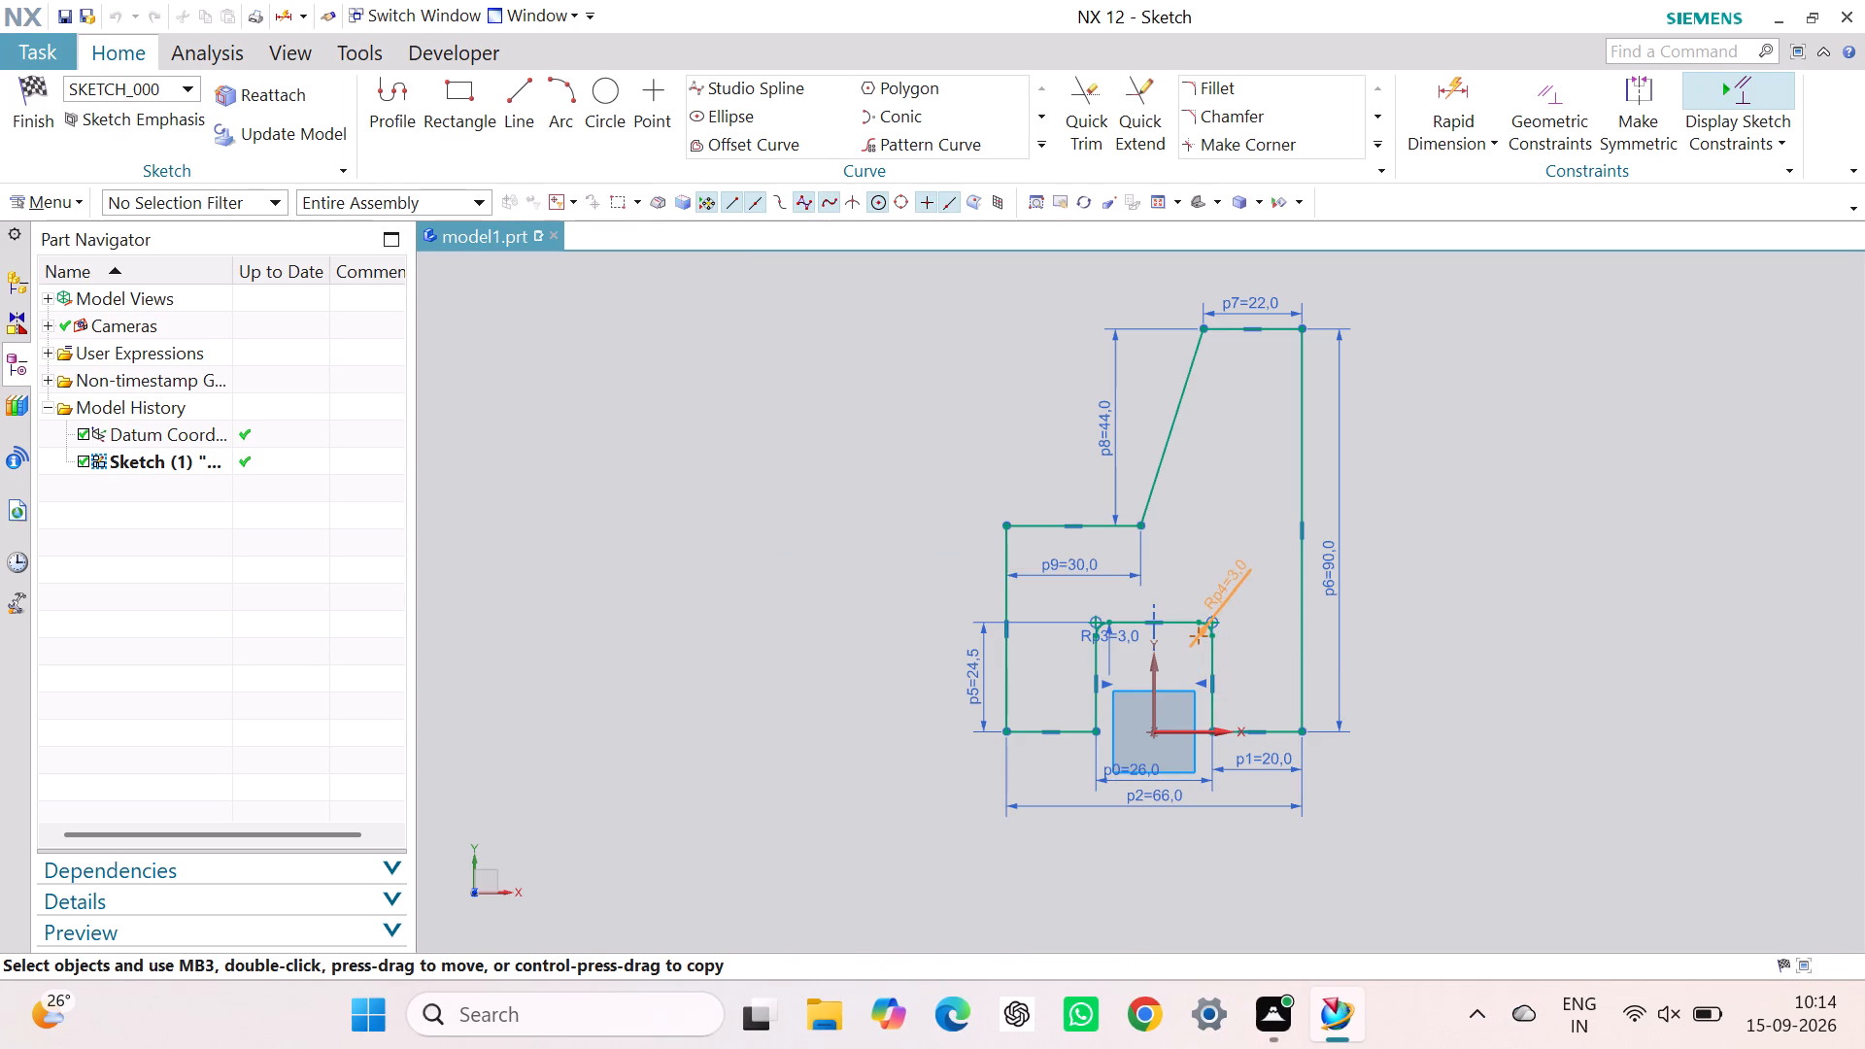
left_click_drag(1225, 585, 1227, 584)
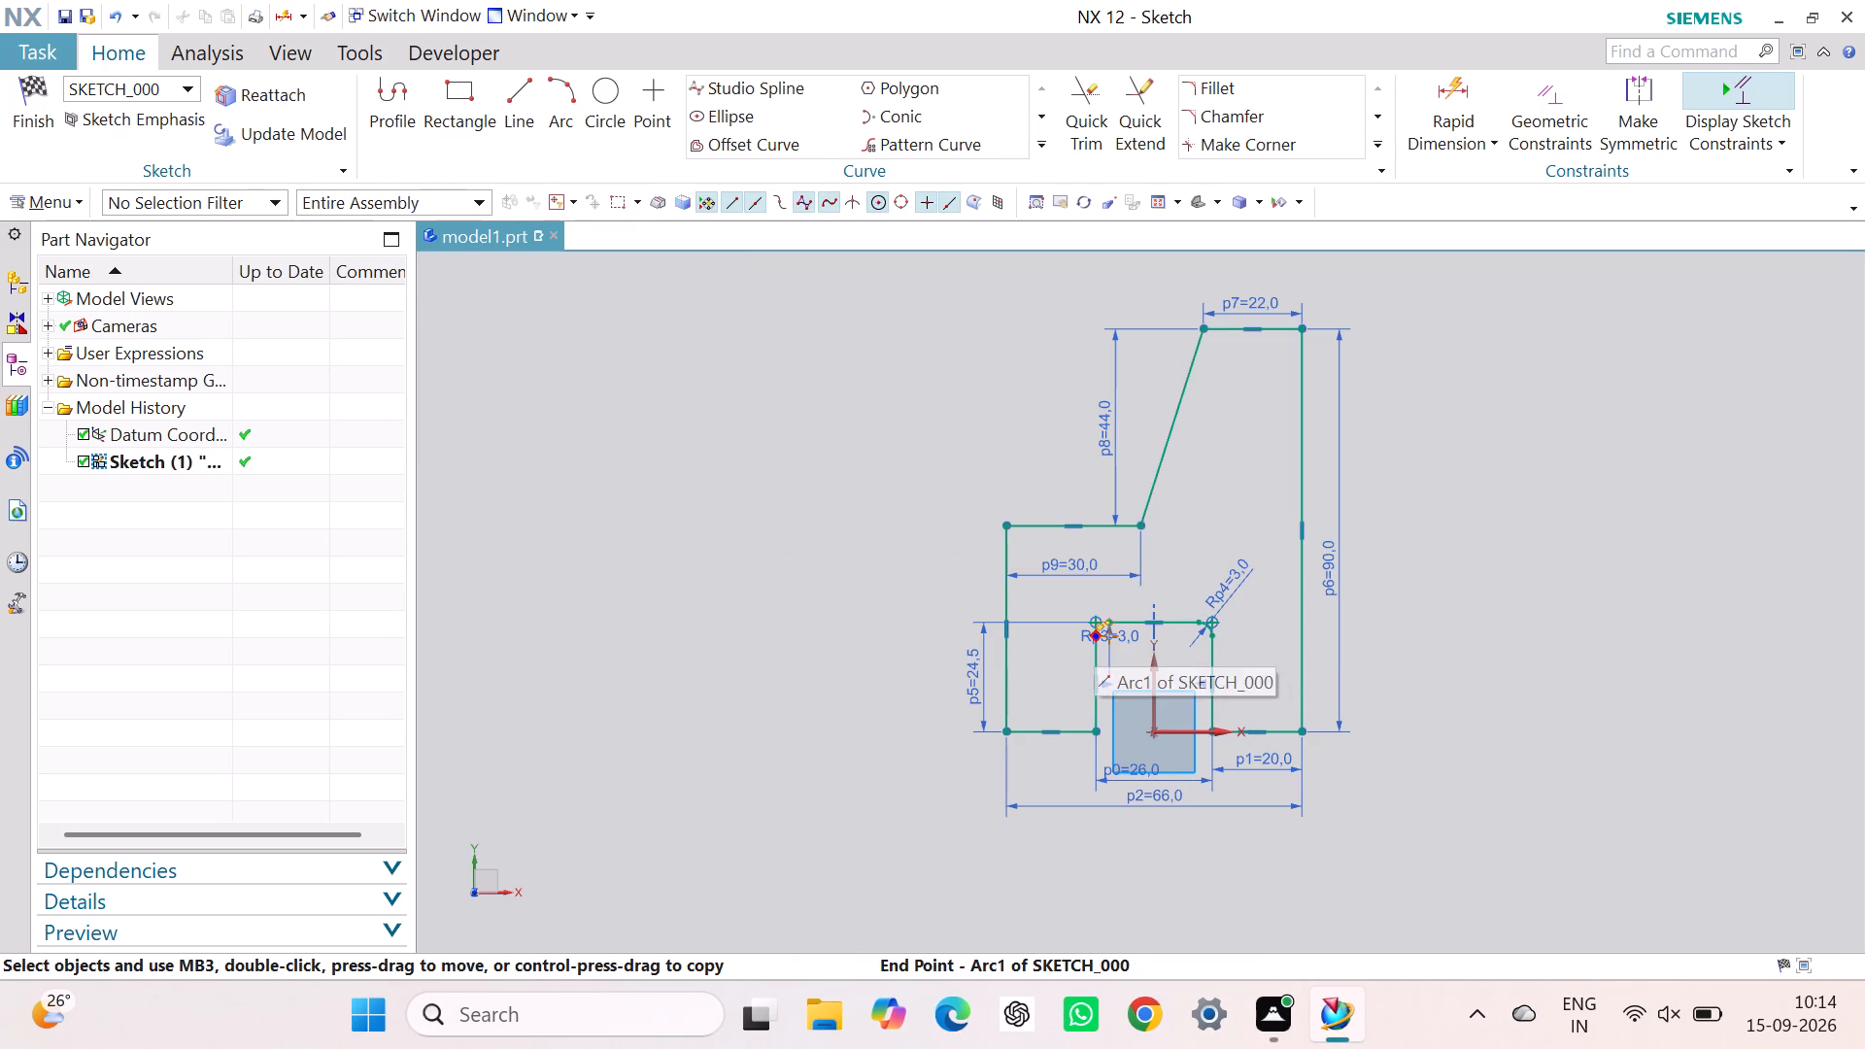
left_click_drag(1074, 632, 1068, 589)
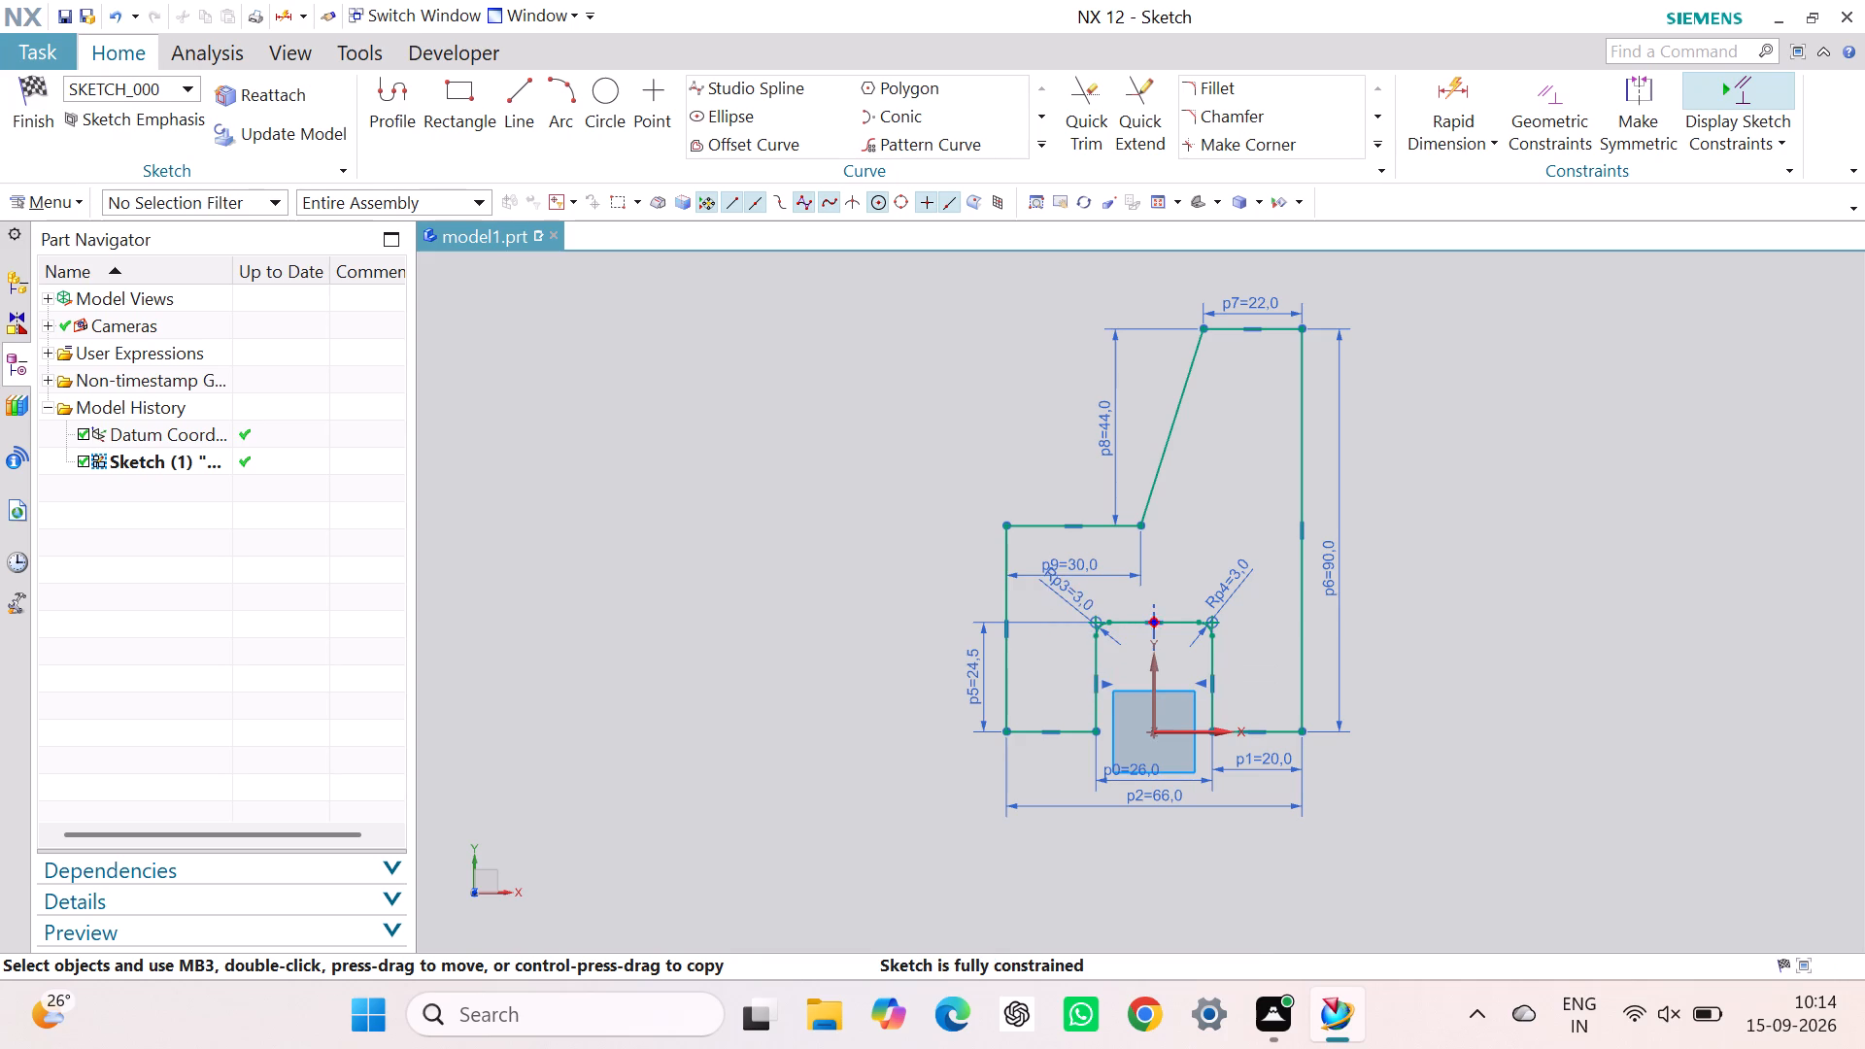
left_click(1568, 496)
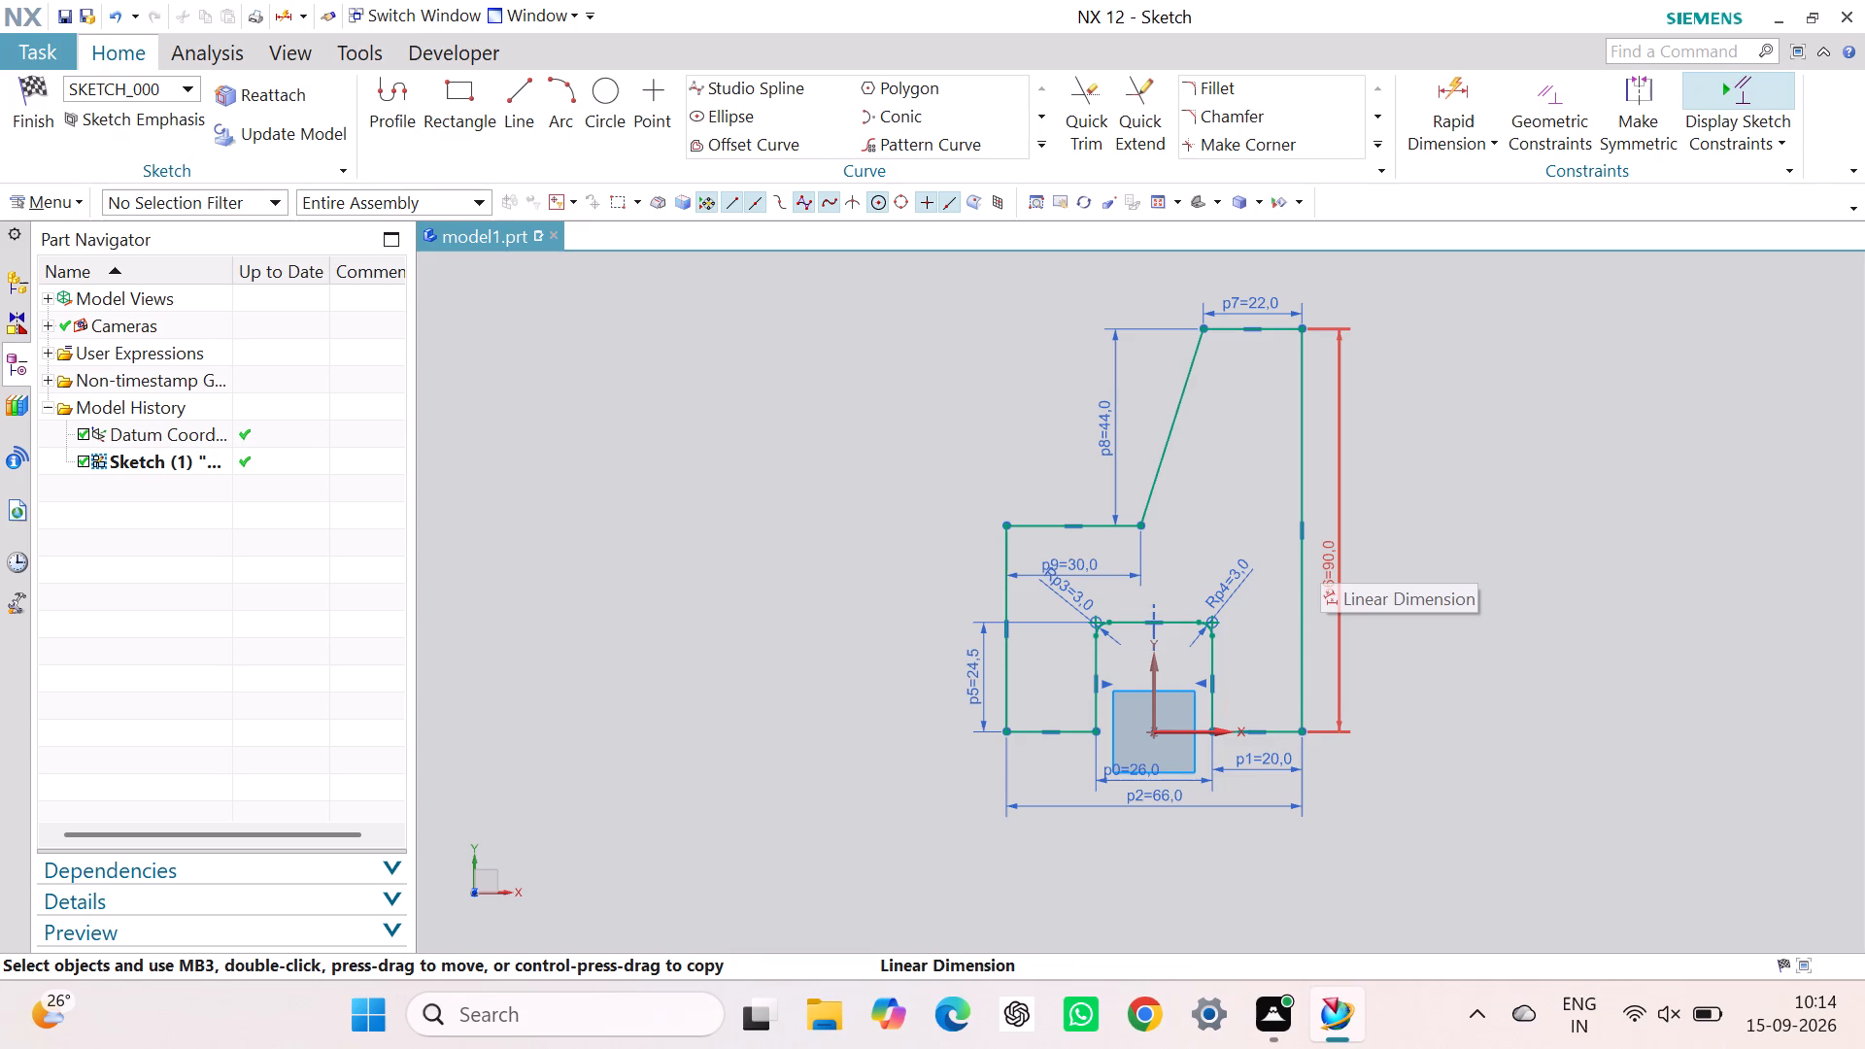
Finish the sketch and return to the modeling environment.
left_click(44, 94)
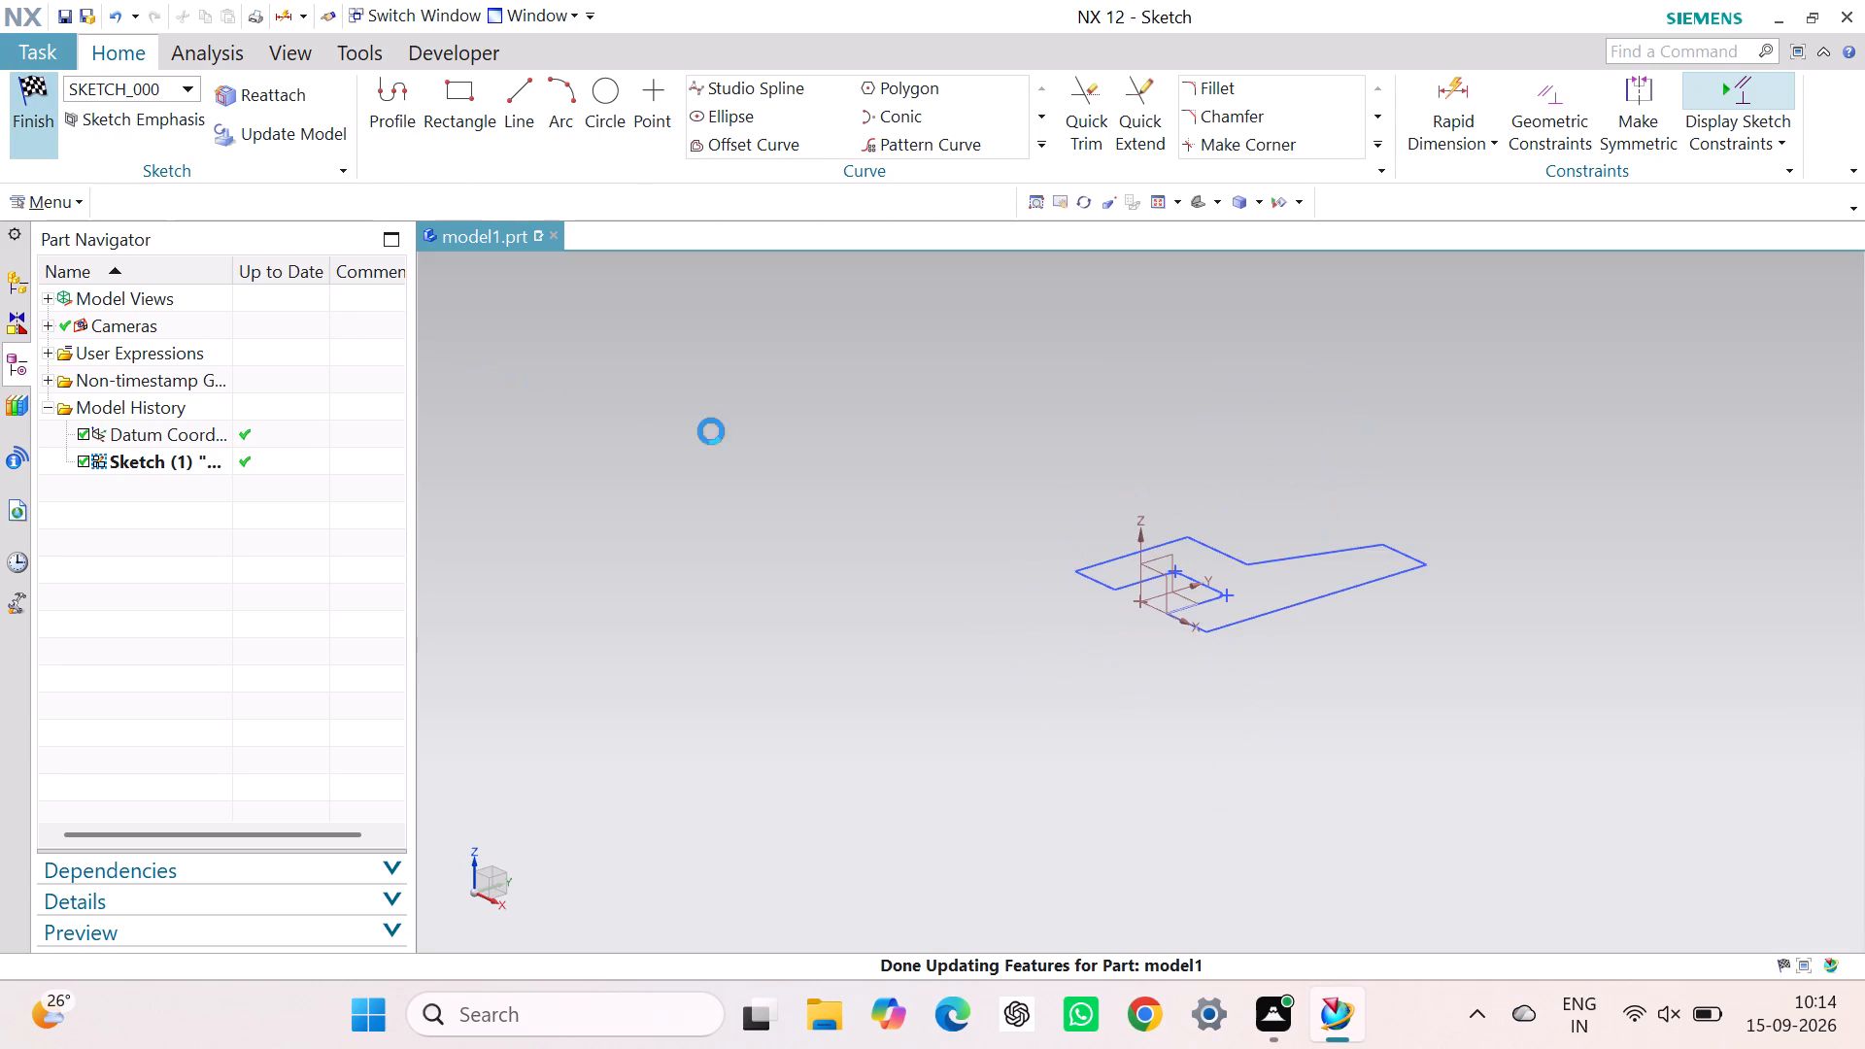
right_click(662, 415)
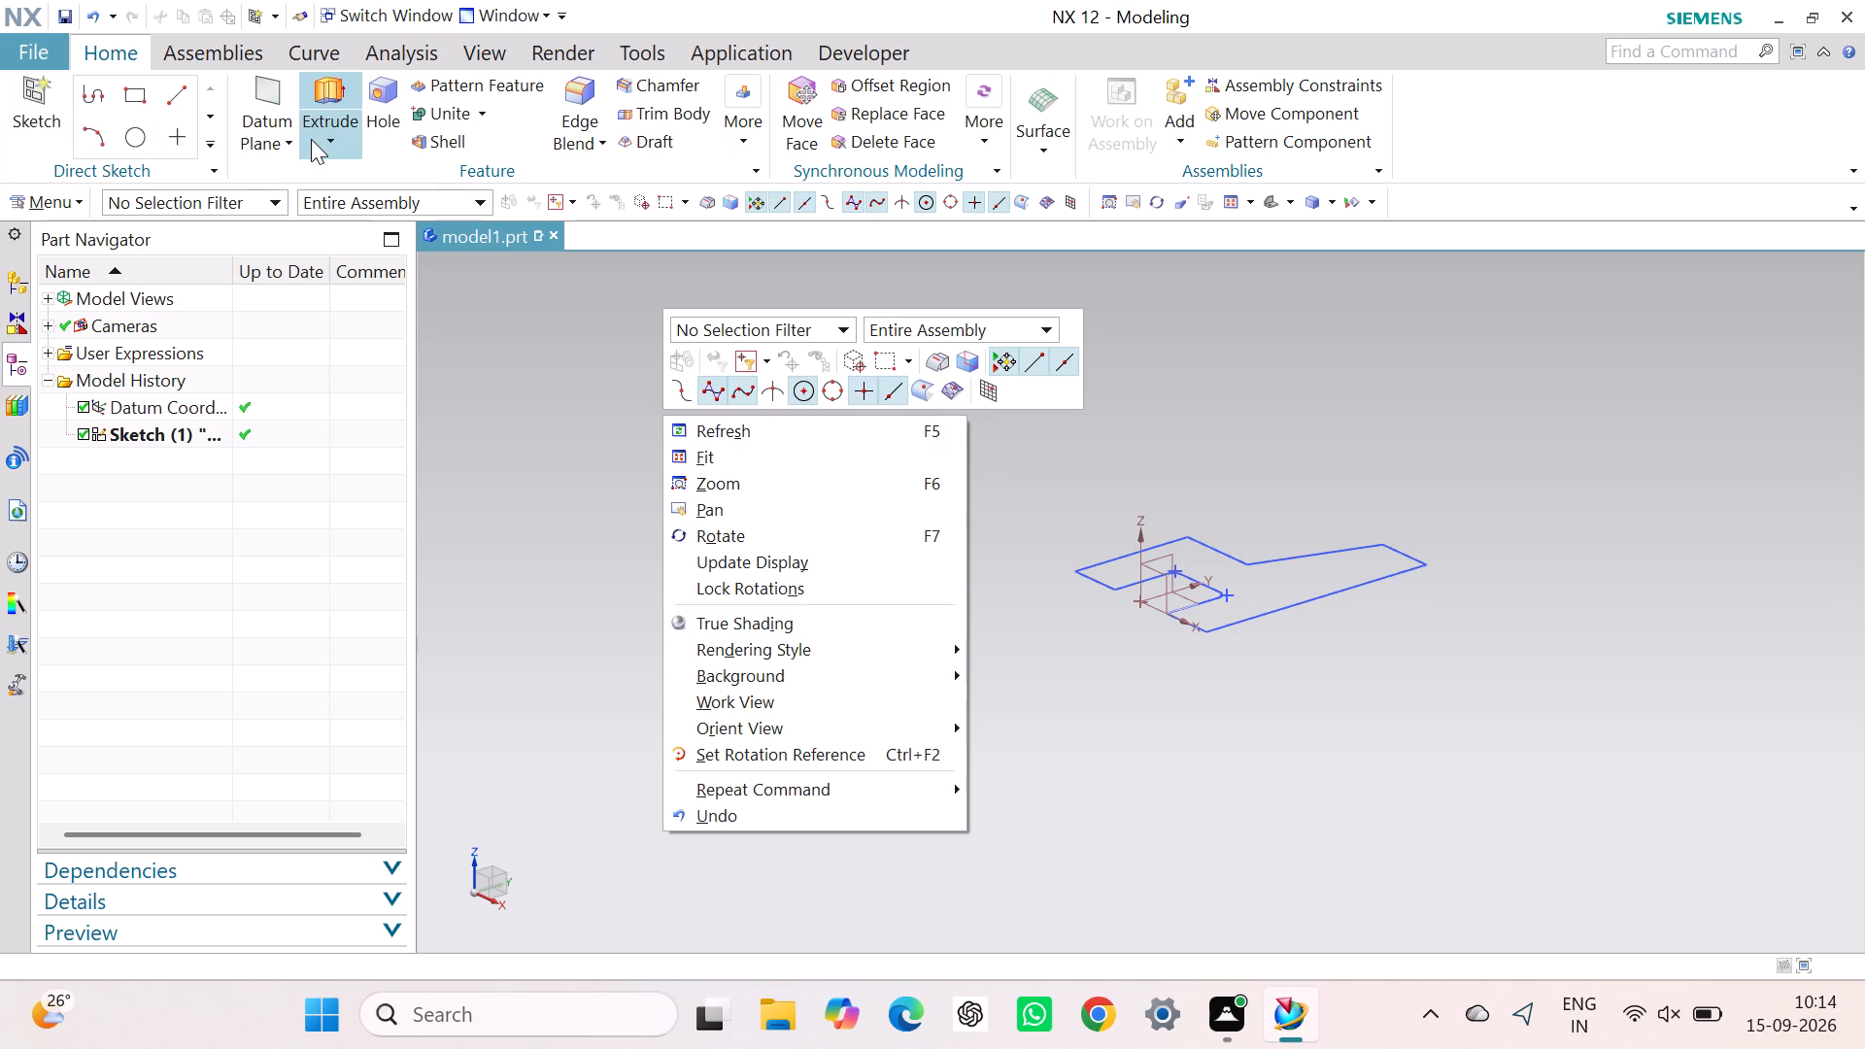
Extrude the notched profile sketch with a symmetric value of 7.5 mm.
left_click(336, 89)
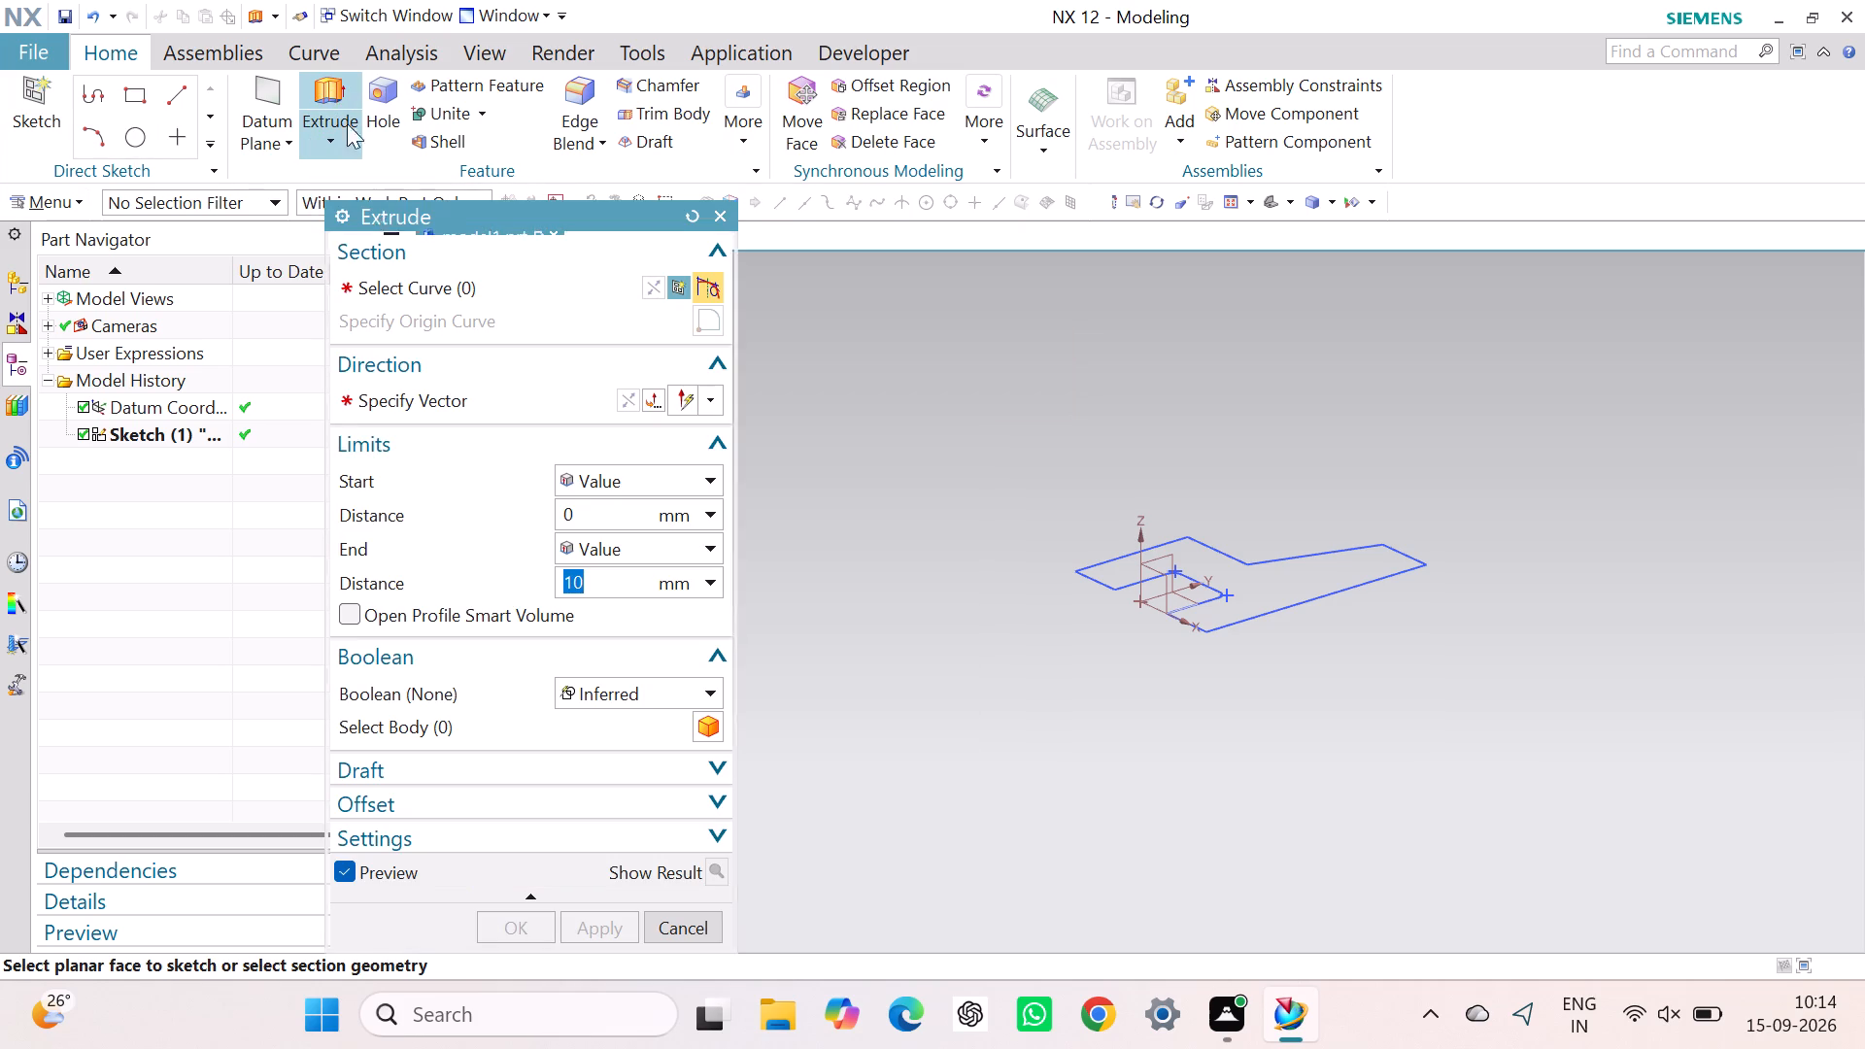
left_click(1294, 608)
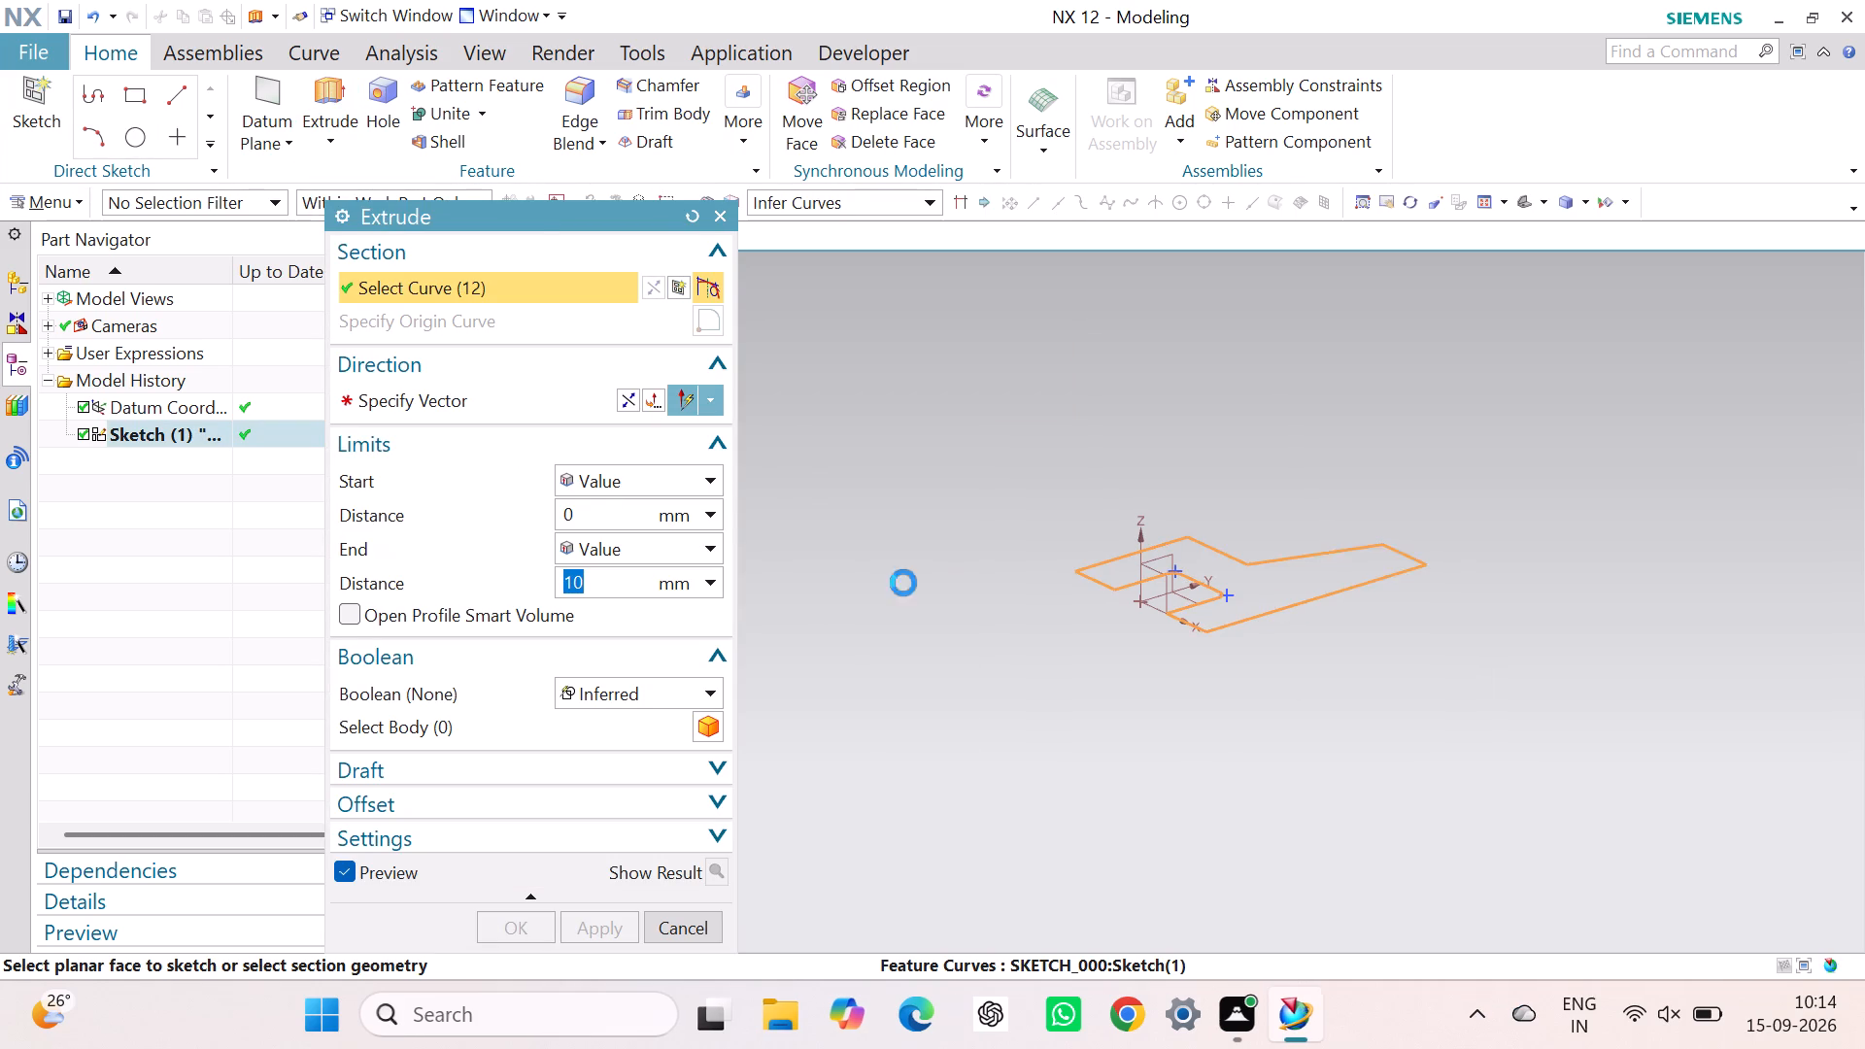
left_click(697, 485)
left_click(659, 532)
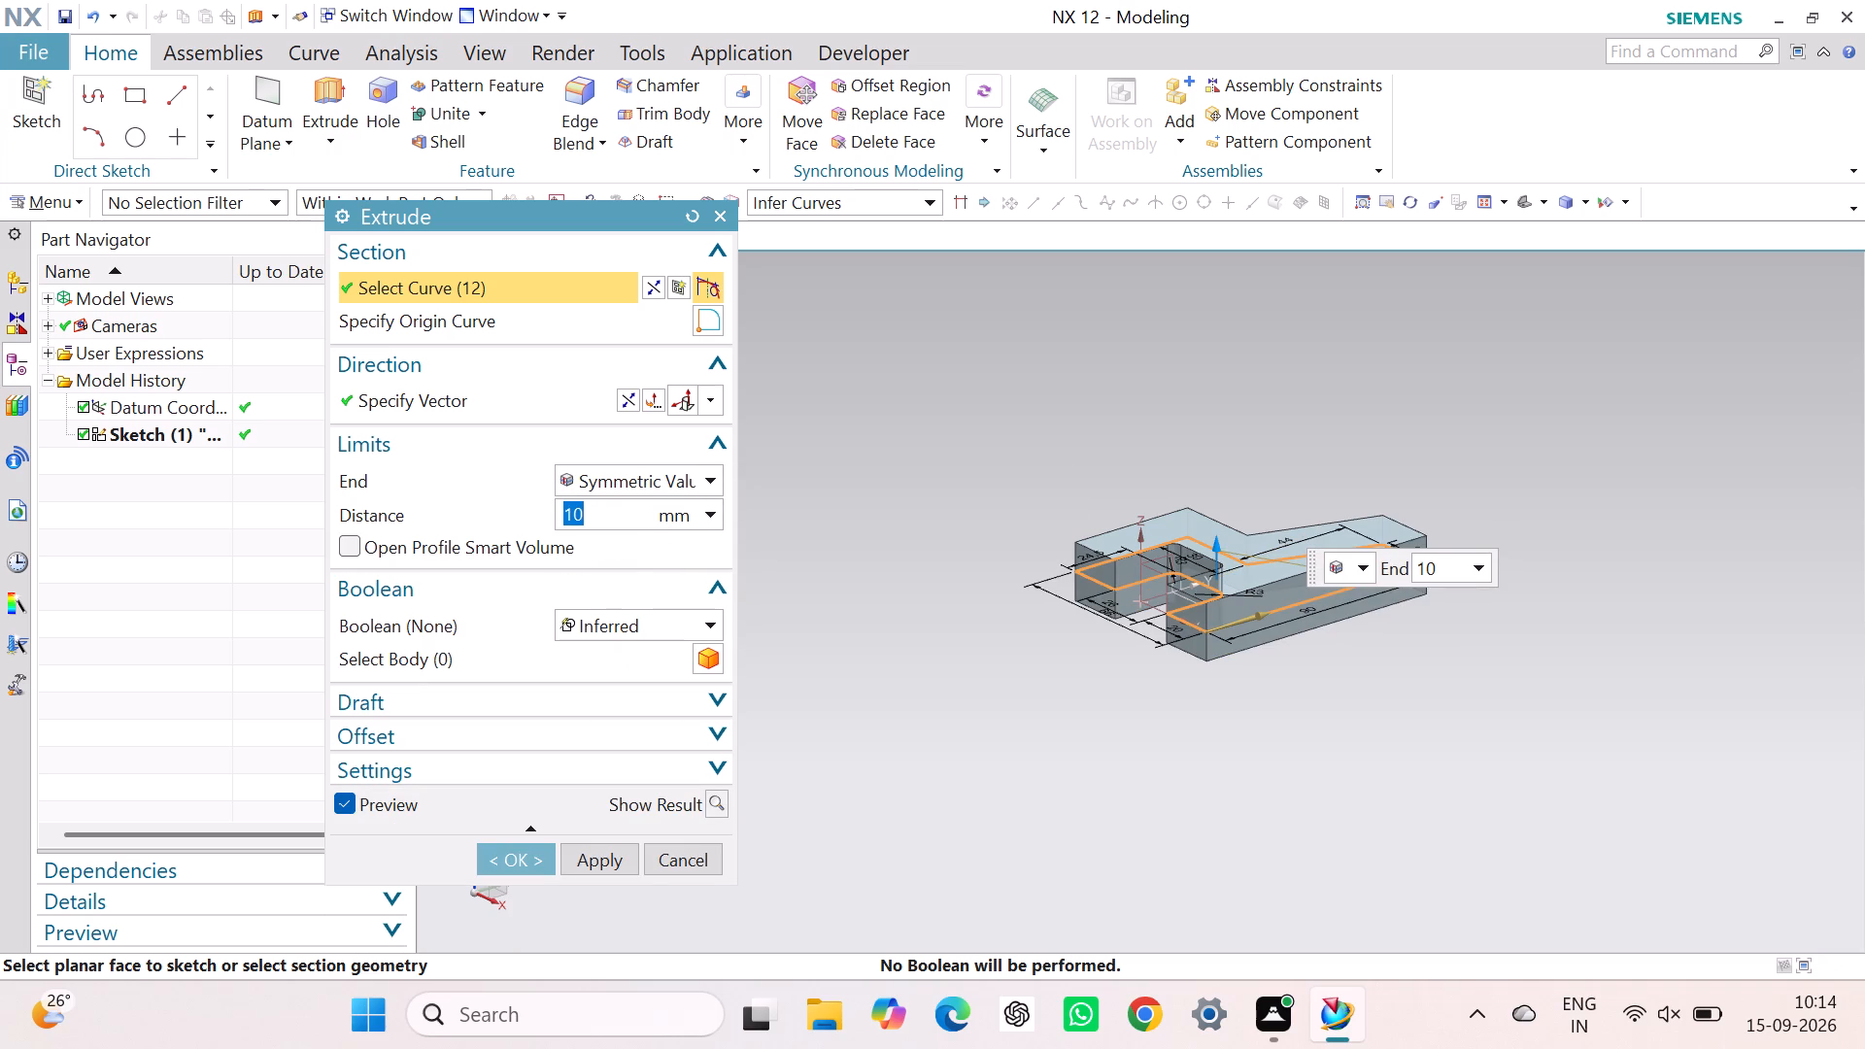
type("7.5")
key("Return")
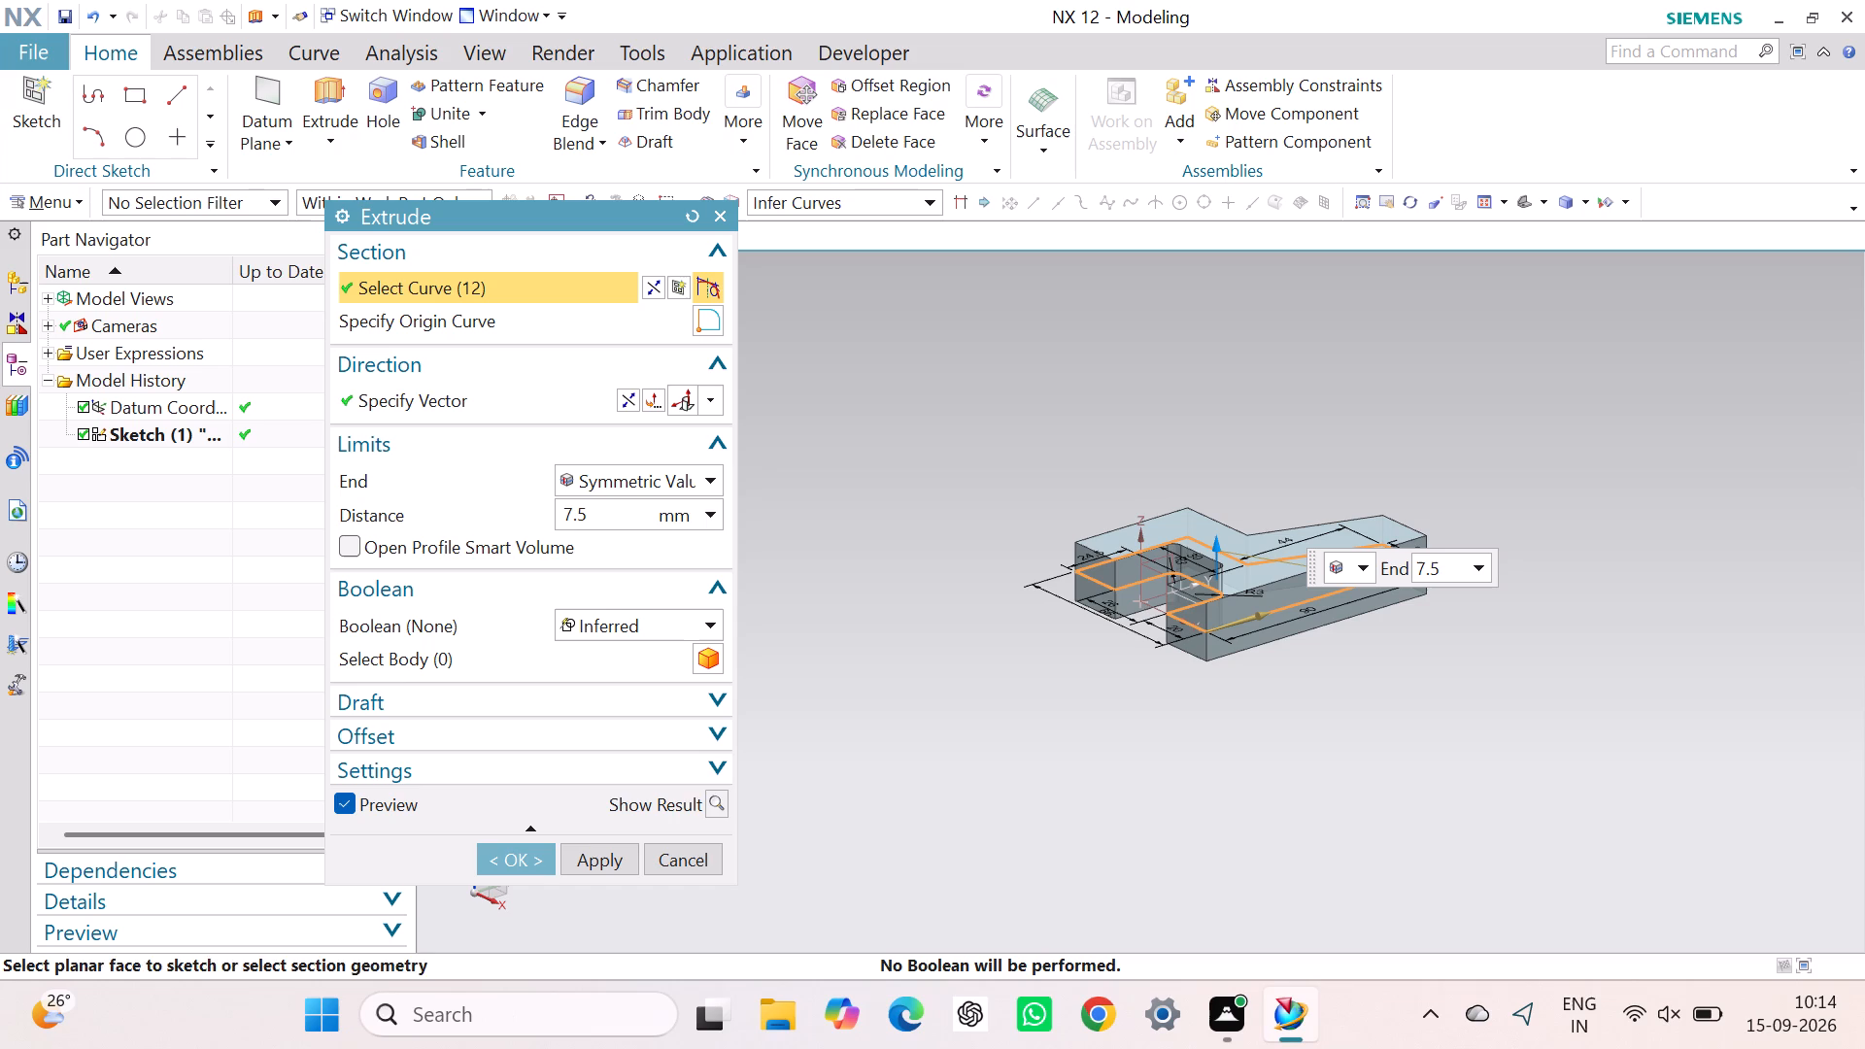
left_click(836, 728)
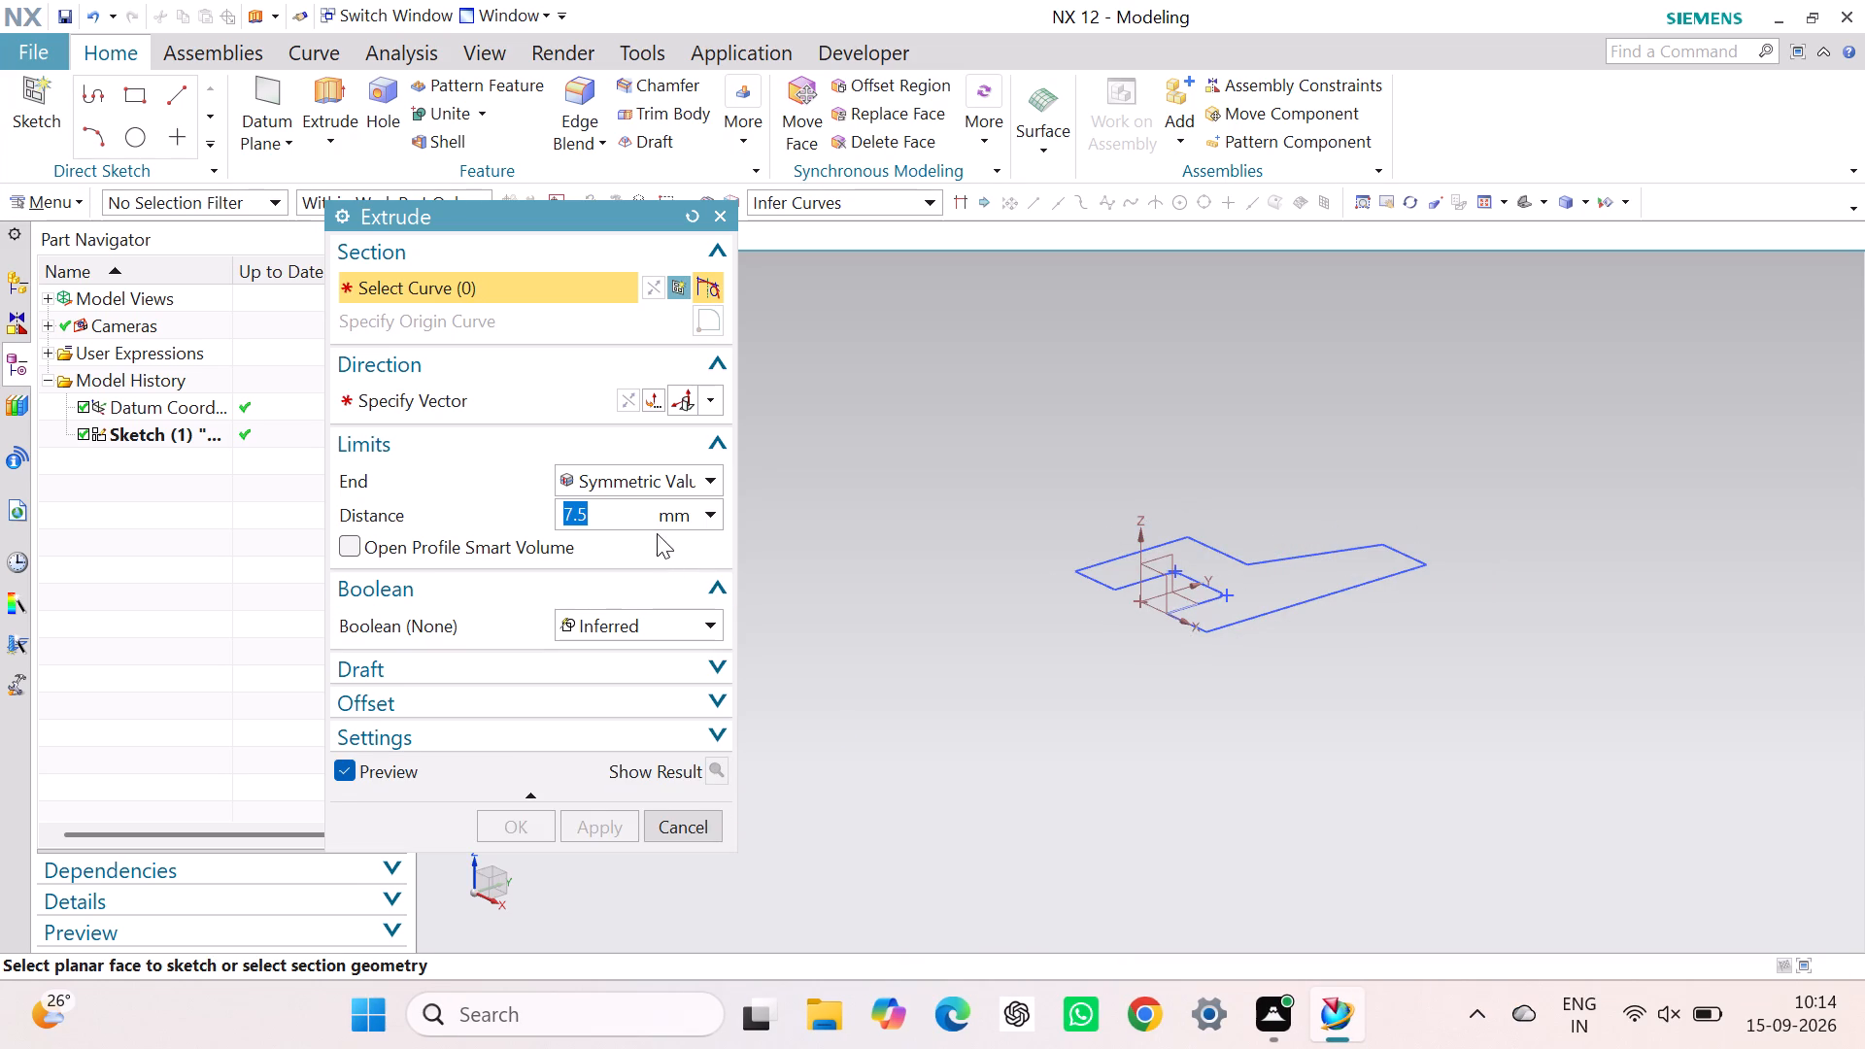
left_click(1322, 596)
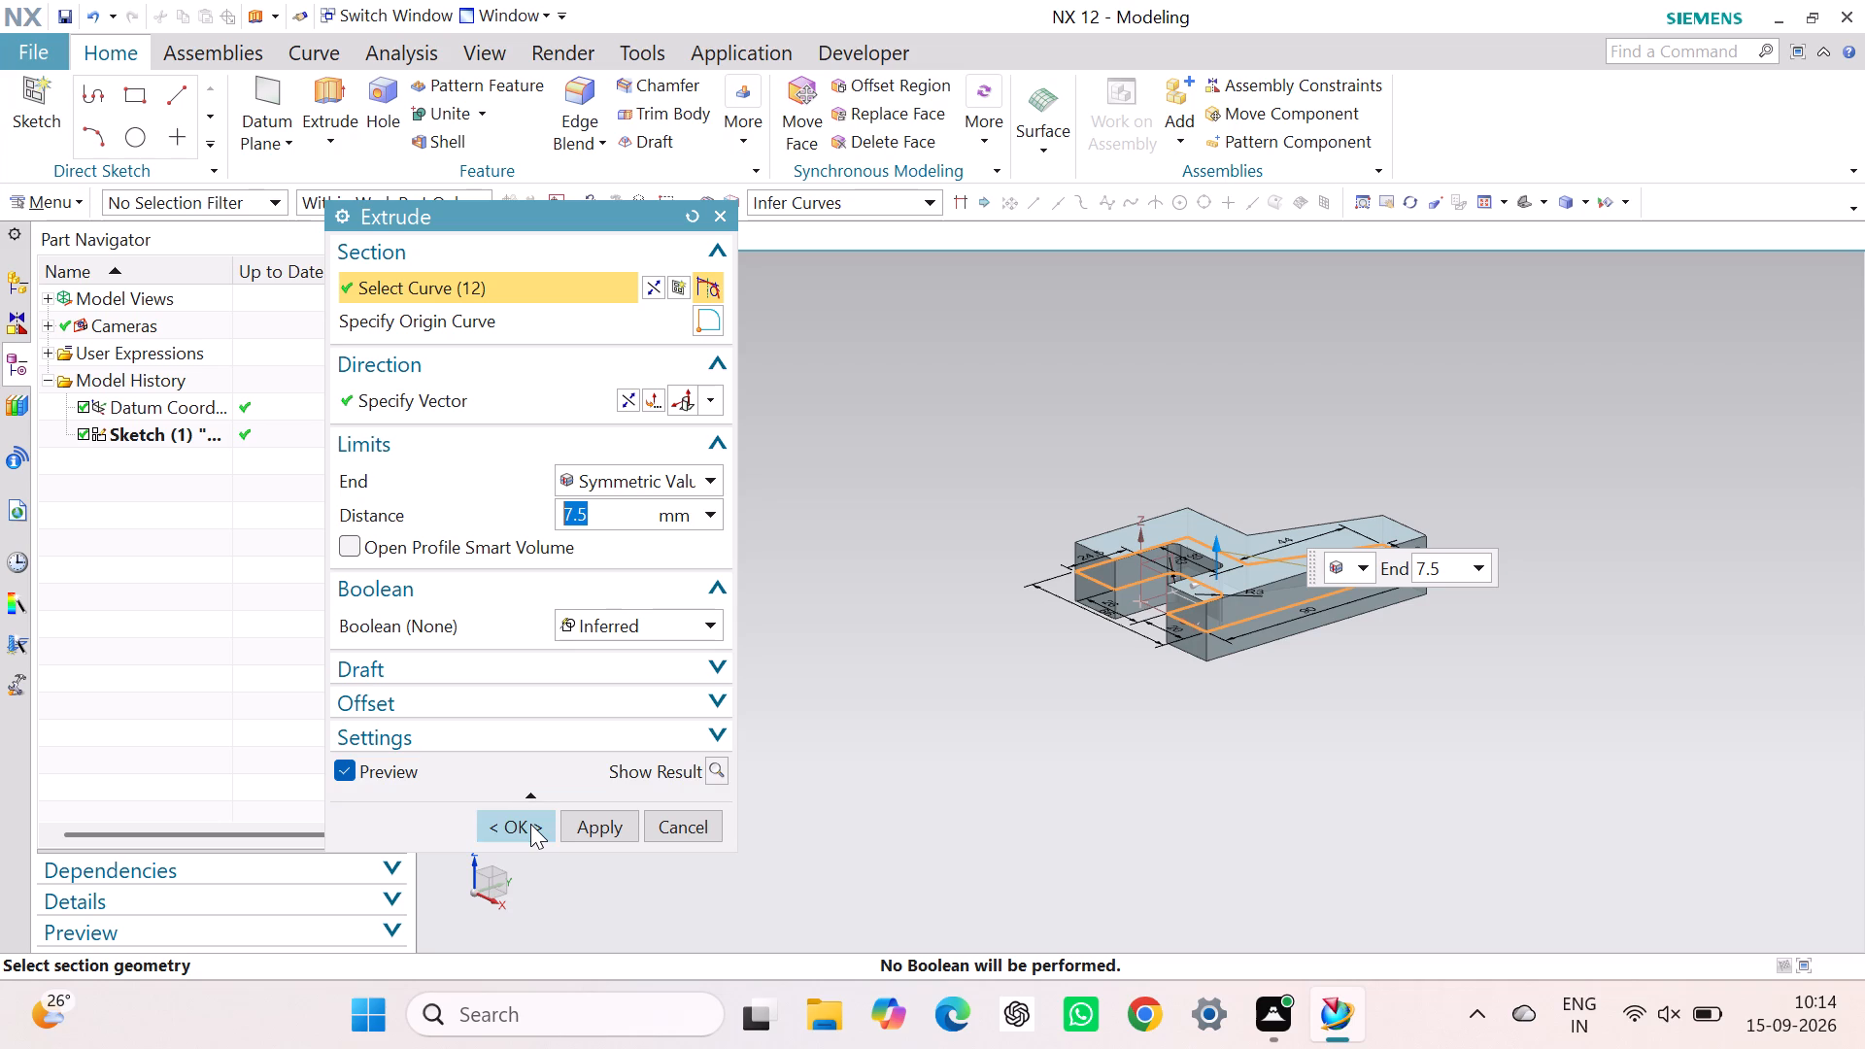
left_click(530, 824)
left_click(762, 701)
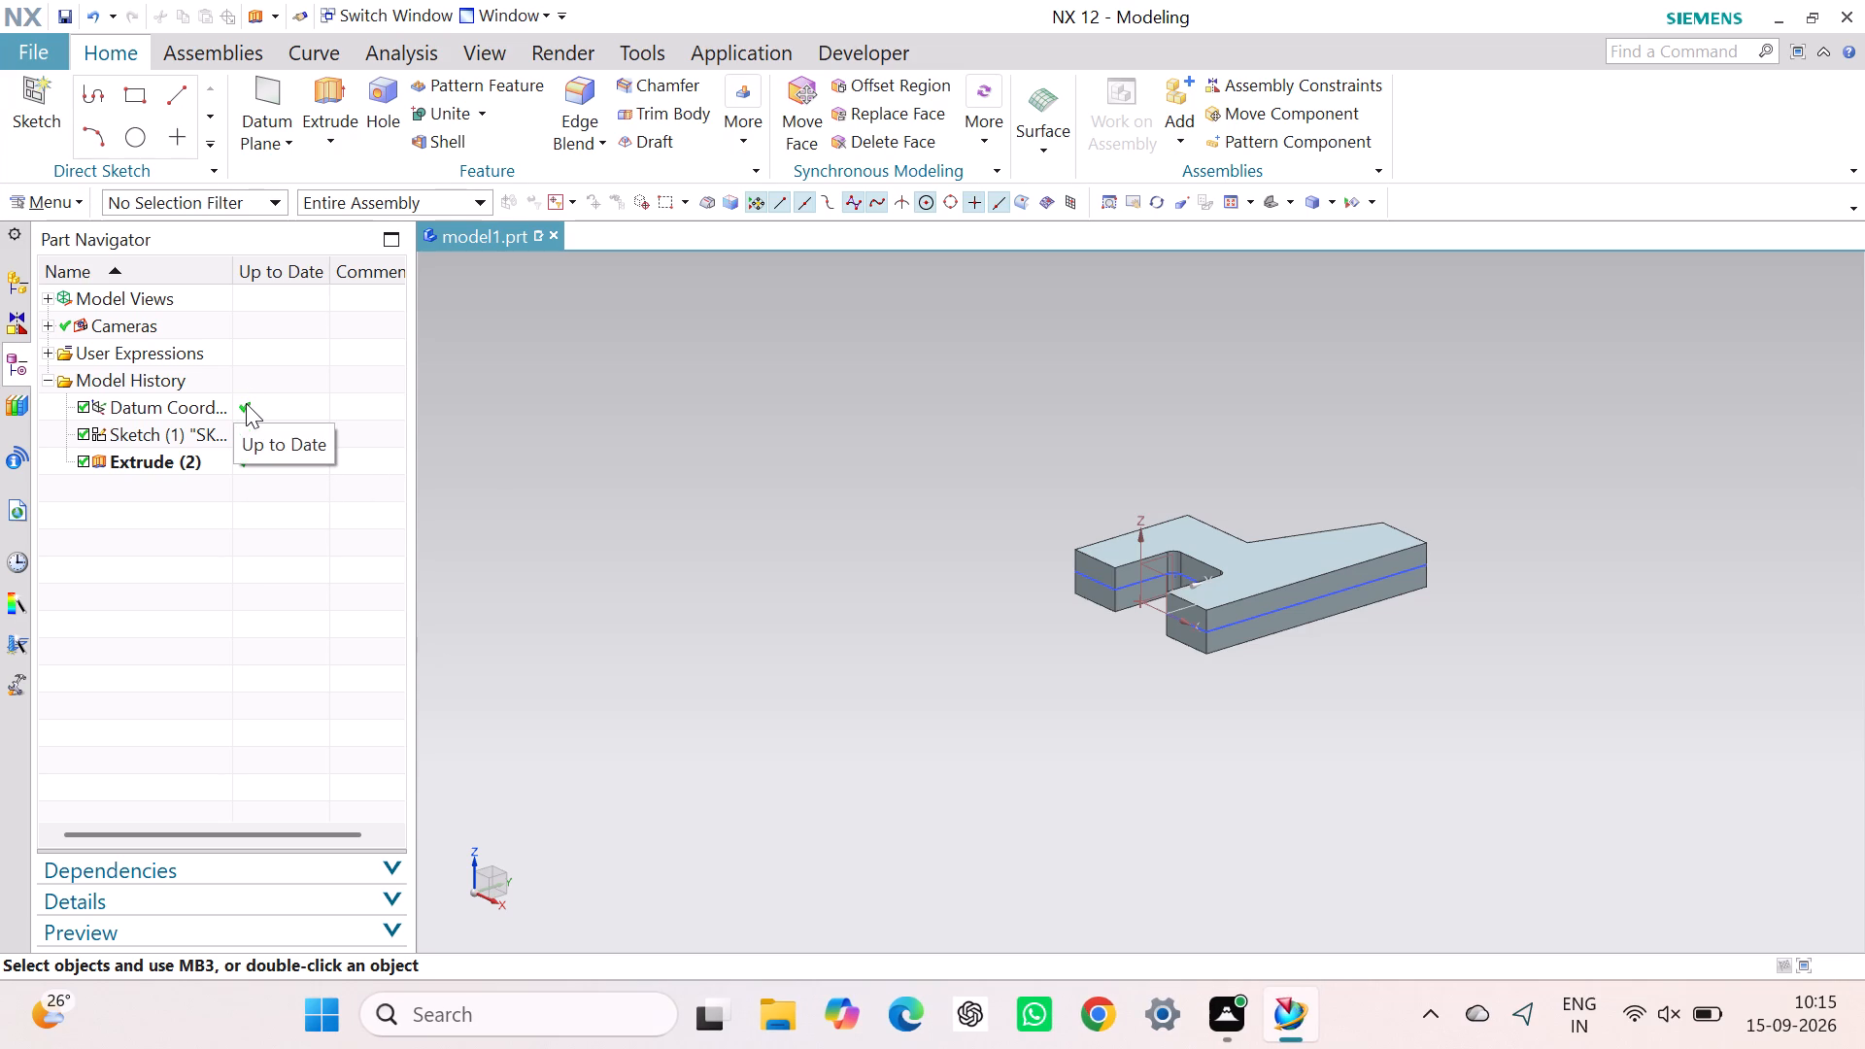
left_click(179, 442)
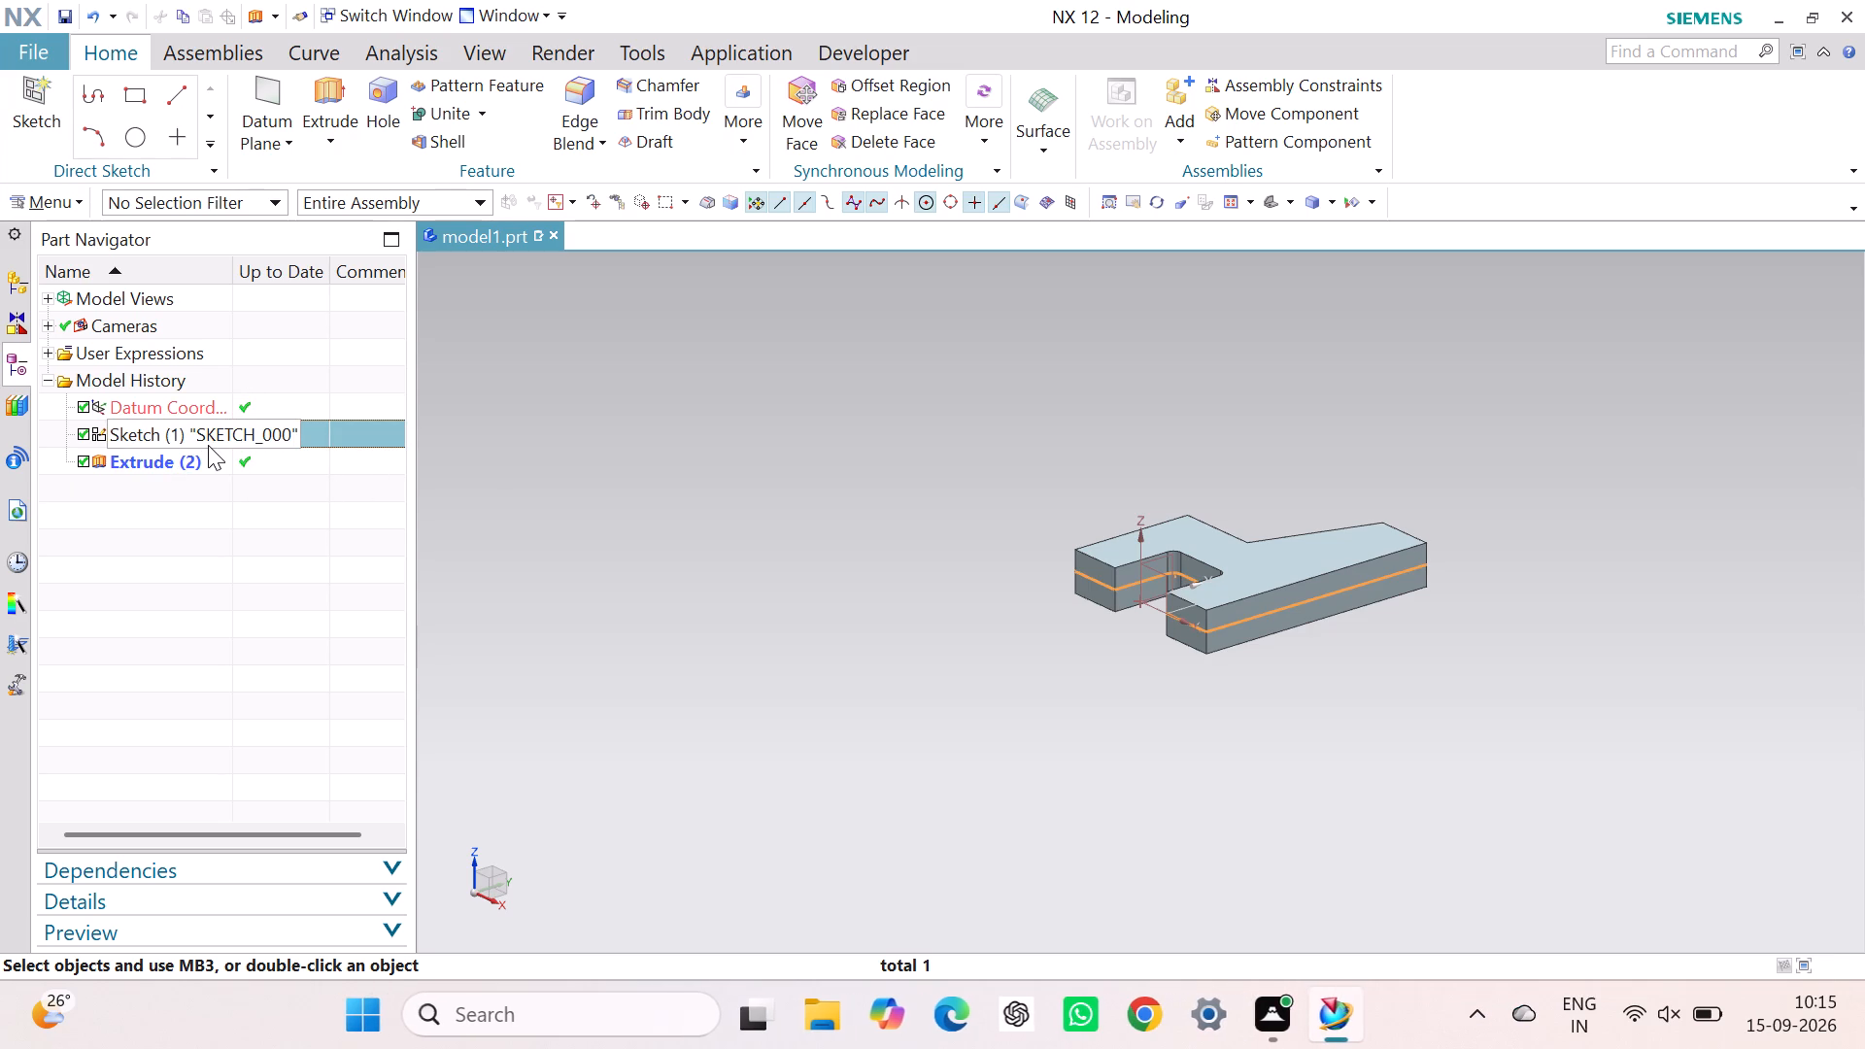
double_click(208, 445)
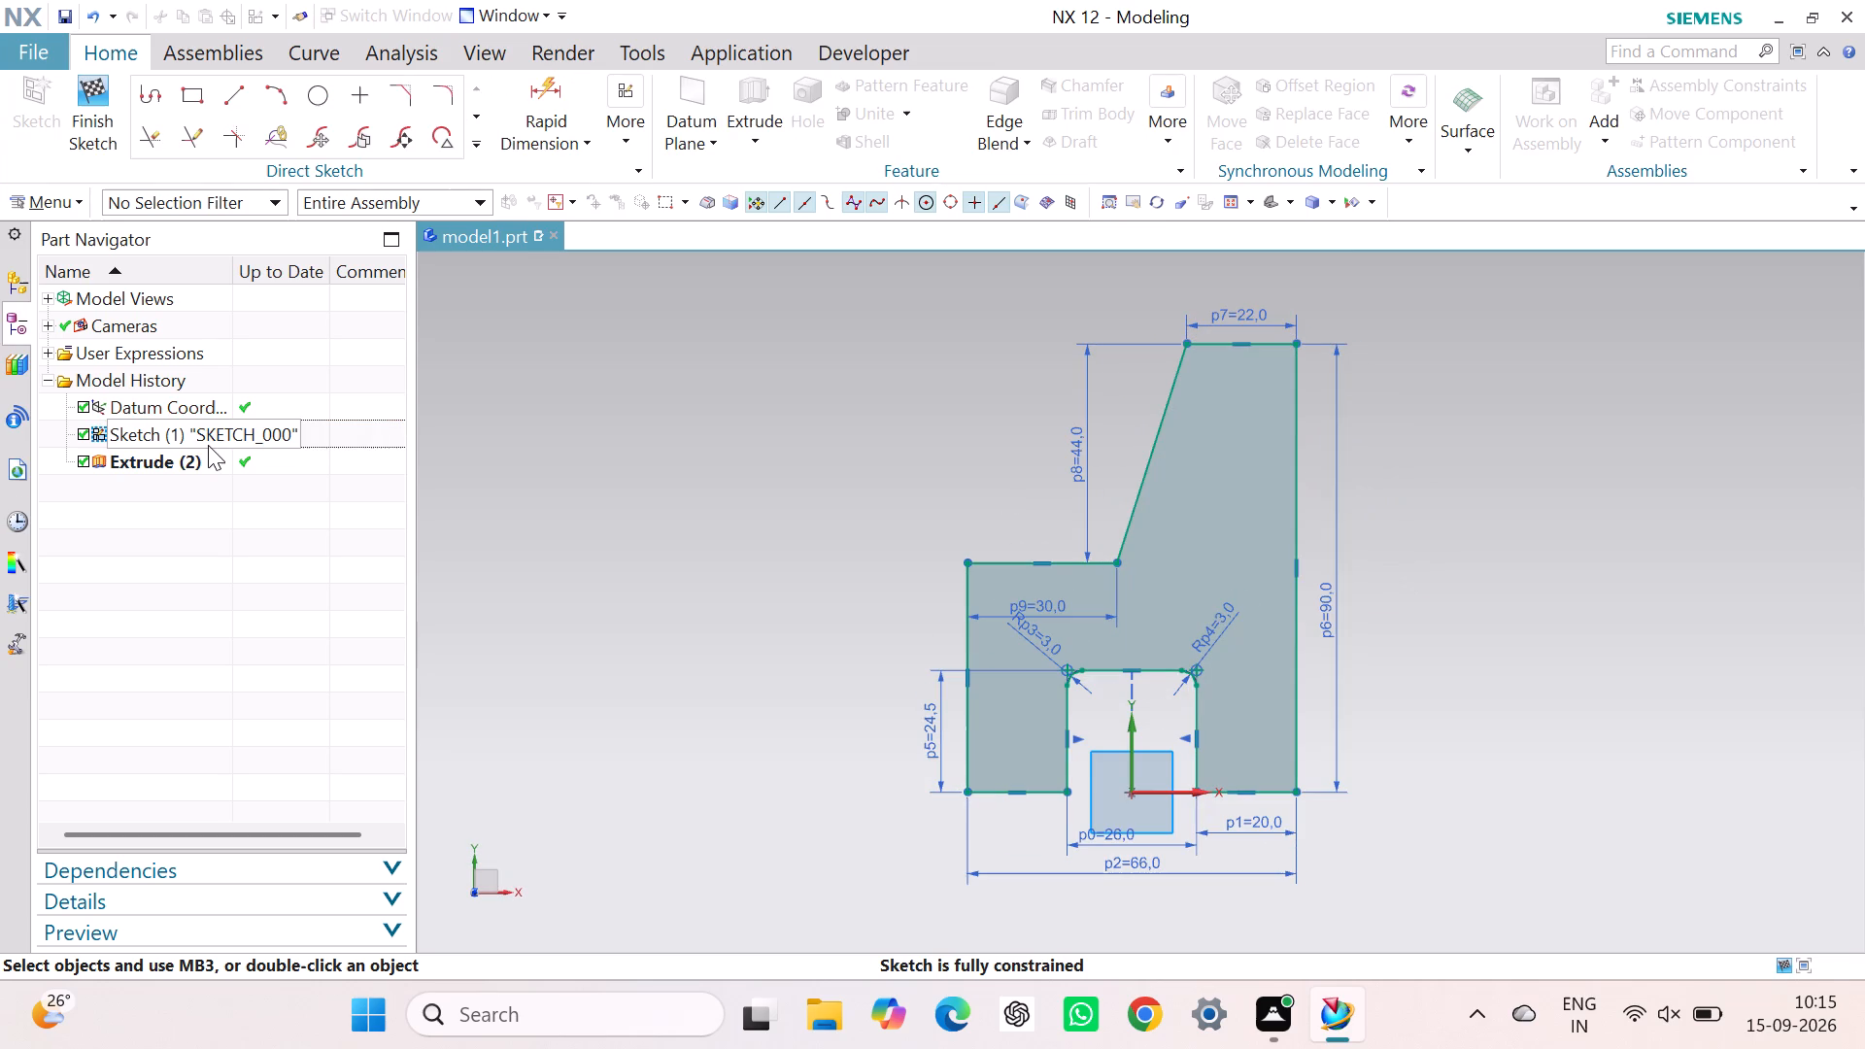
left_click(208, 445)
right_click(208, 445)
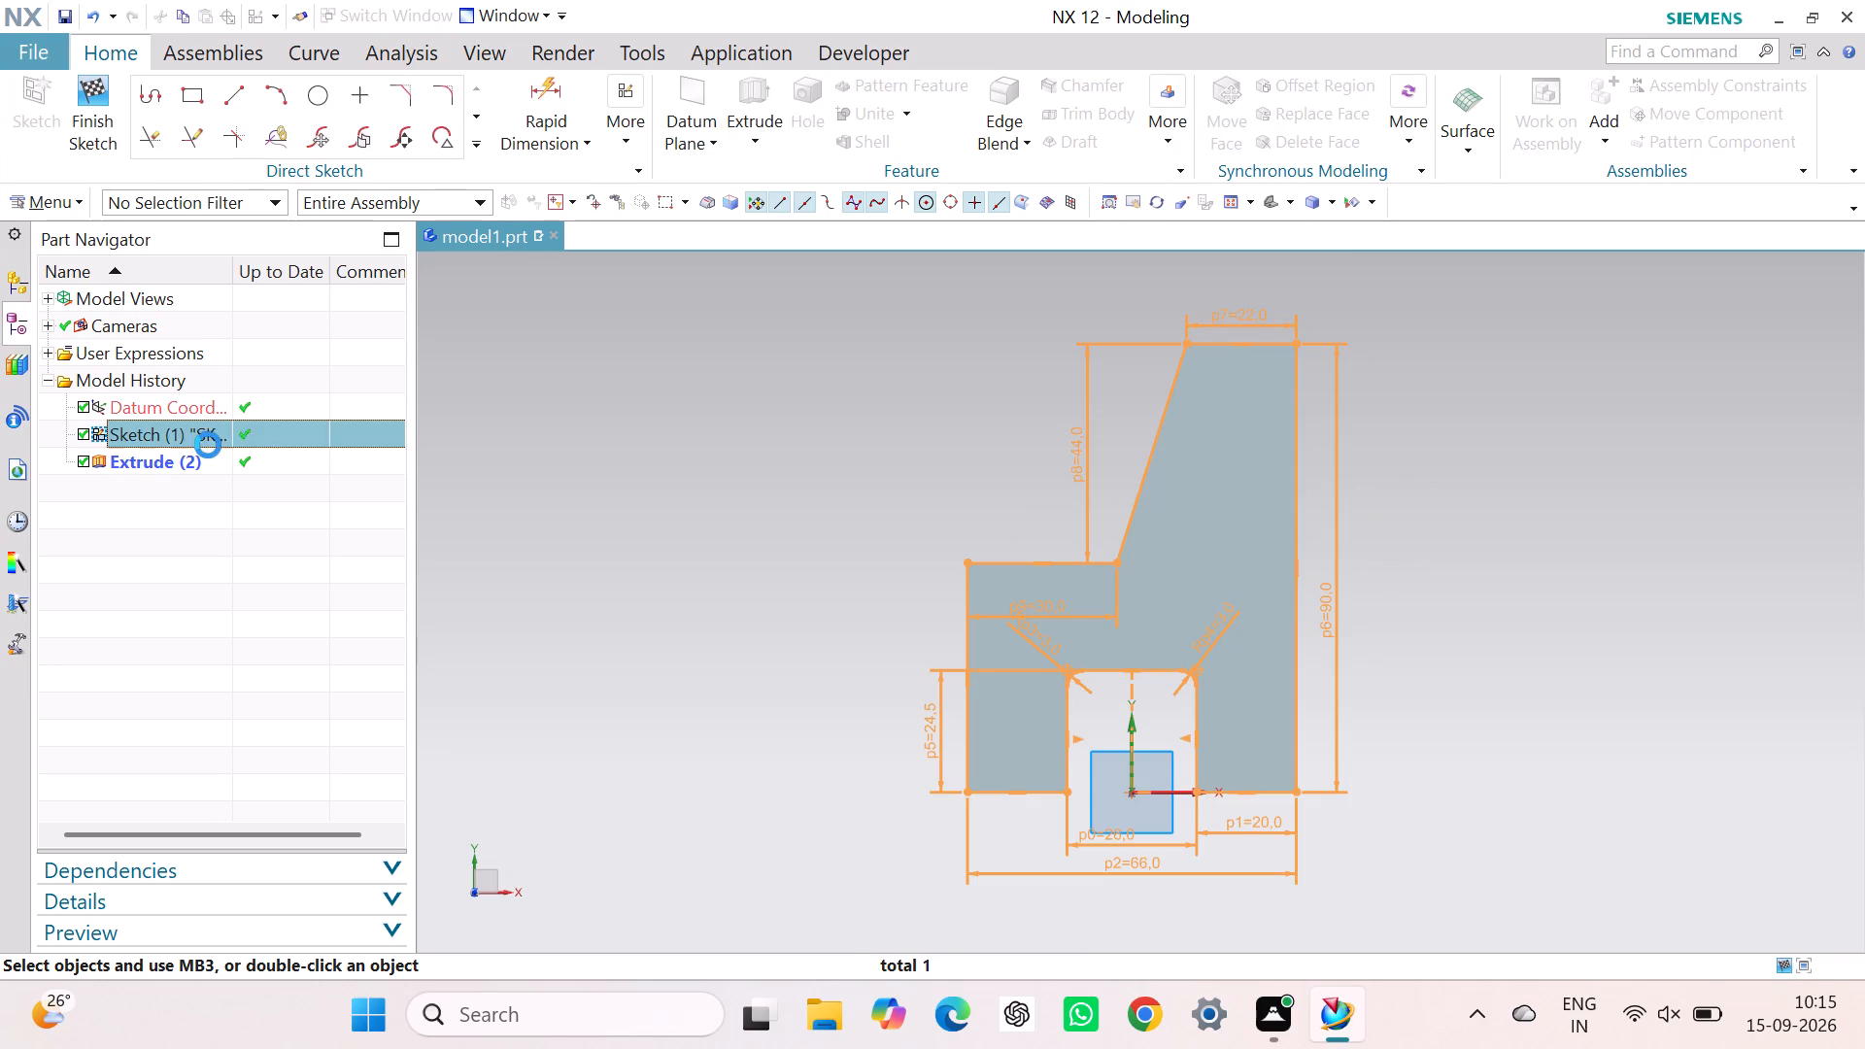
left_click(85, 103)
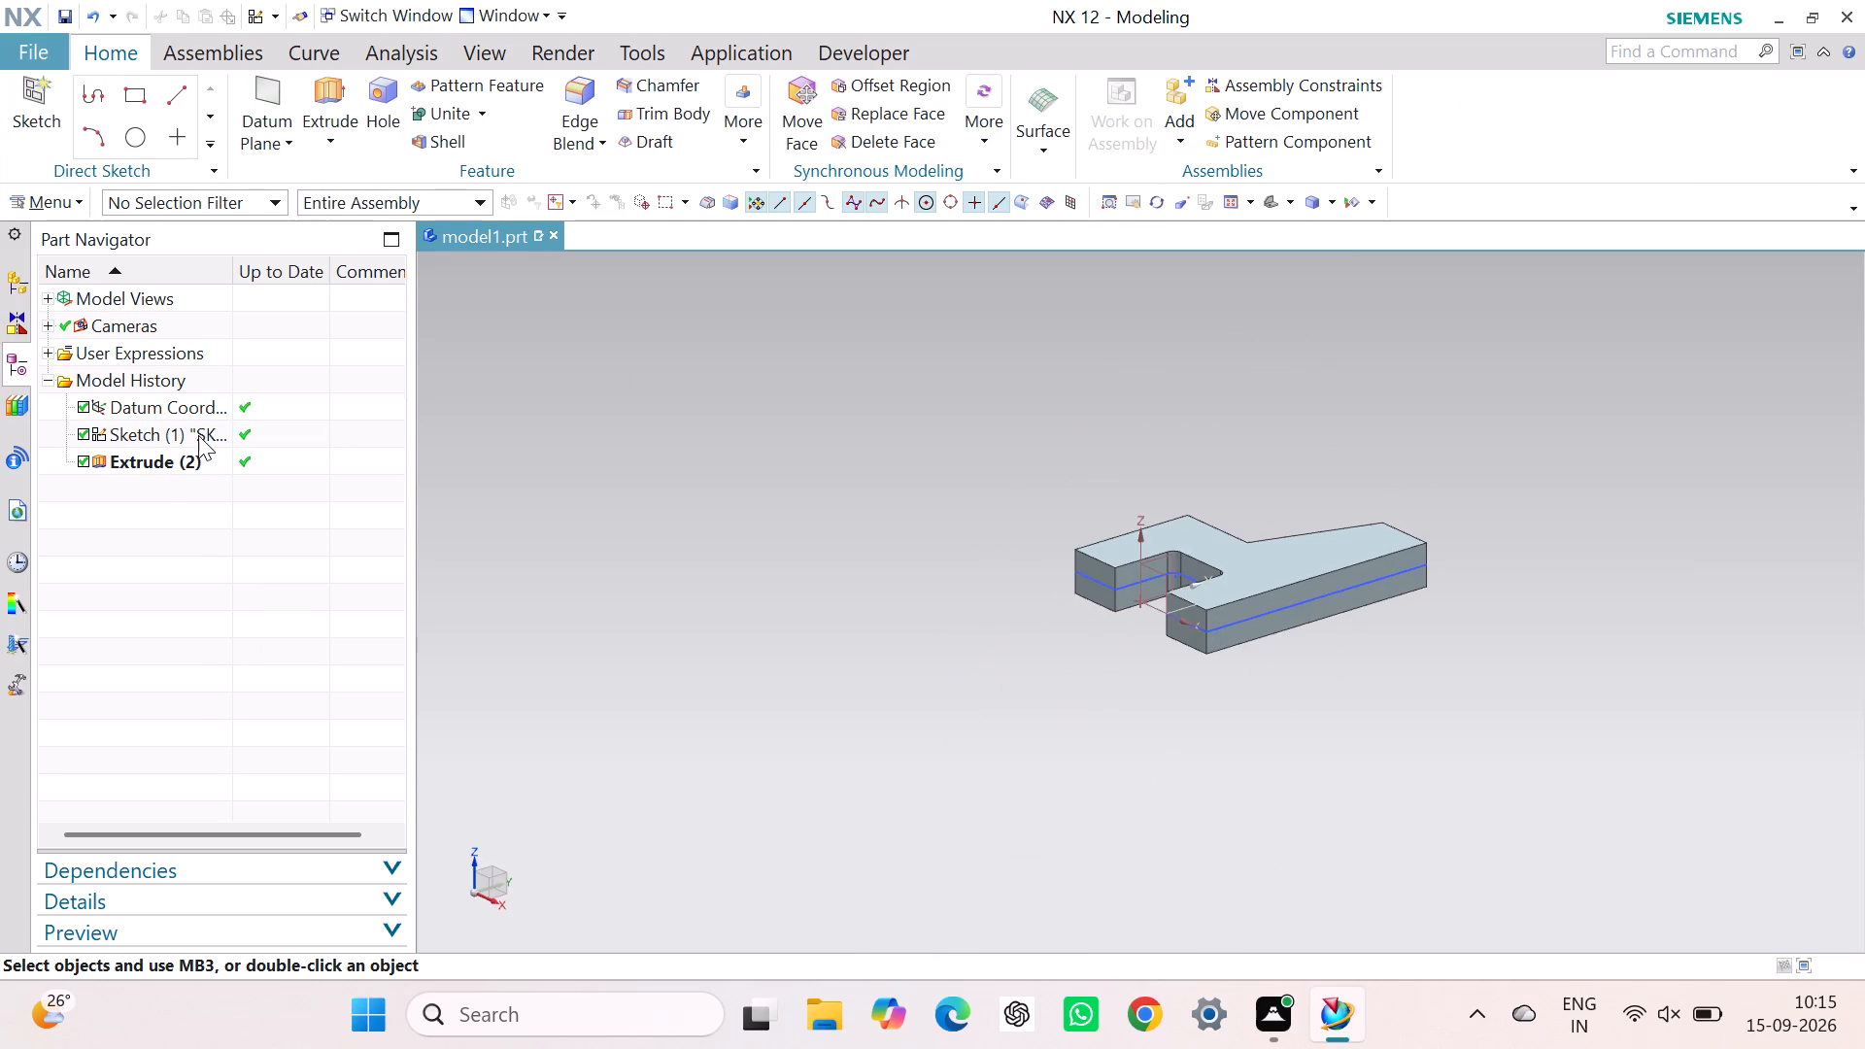
Open the extrusion's profile sketch for editing with rollback.
left_click(200, 432)
right_click(200, 432)
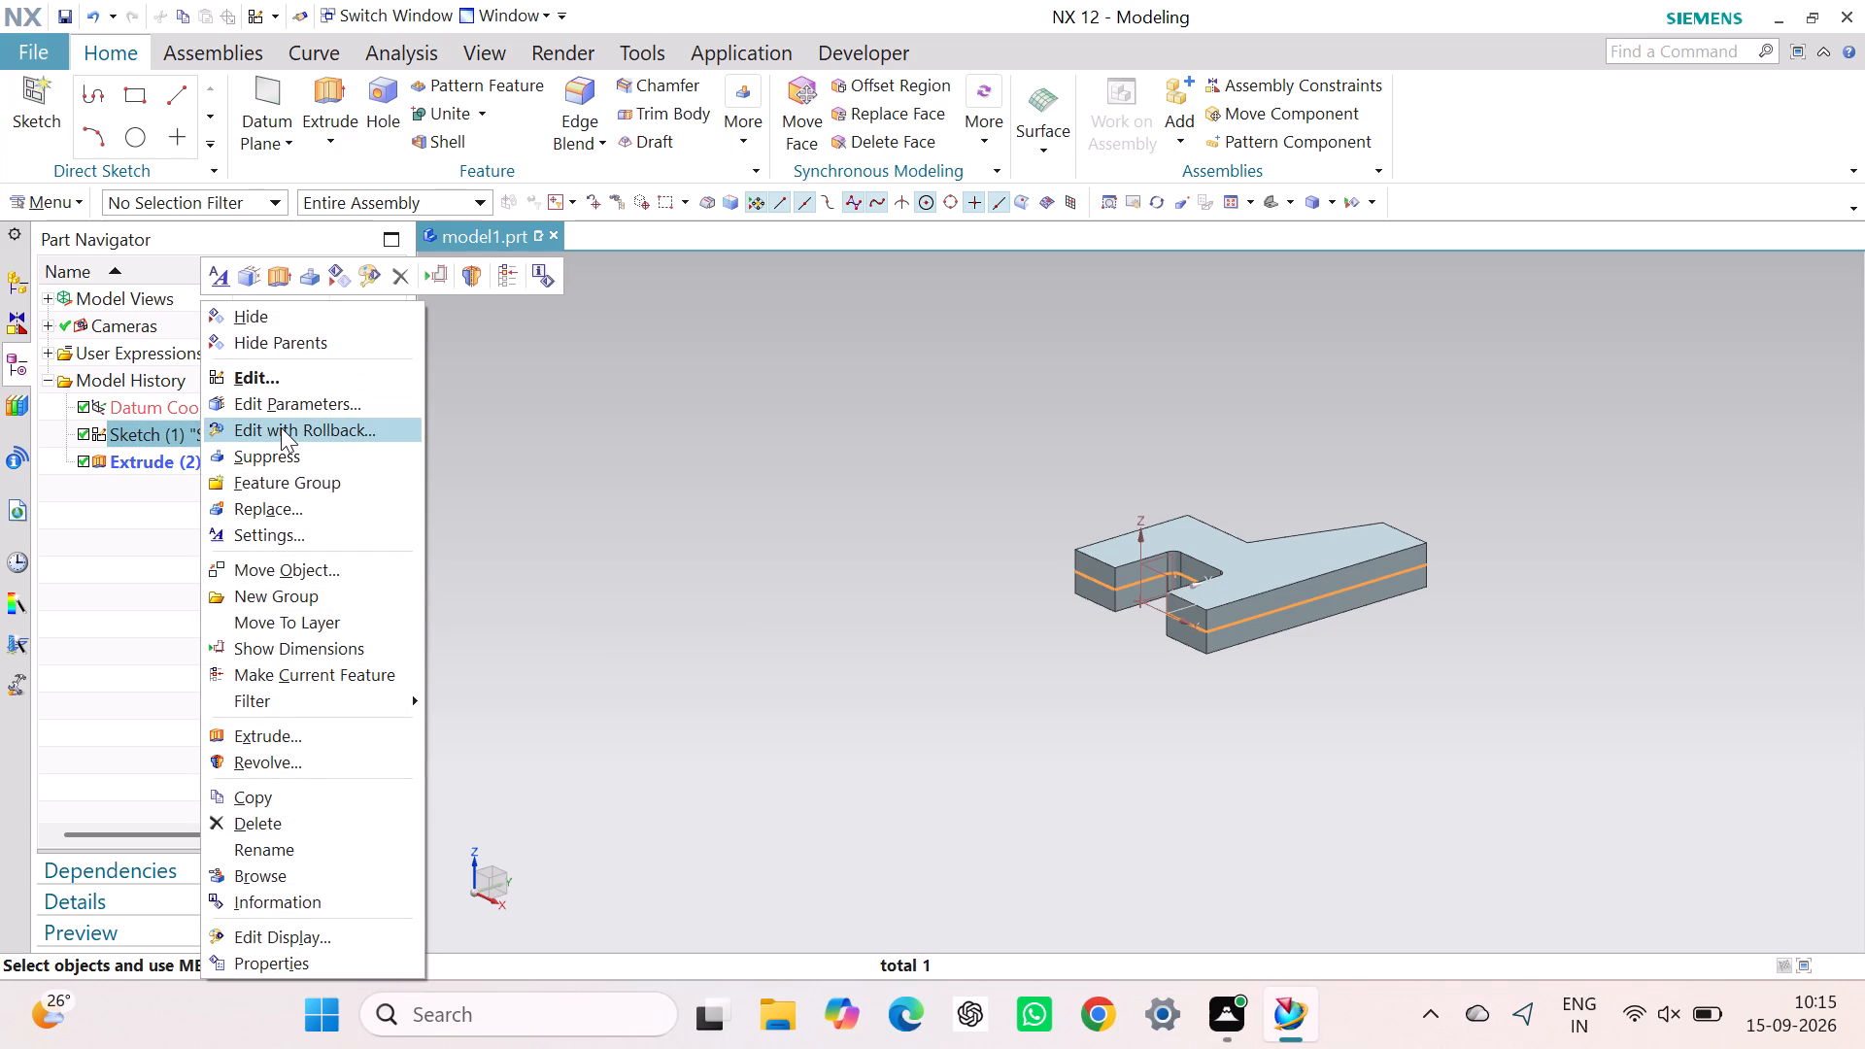
left_click(281, 427)
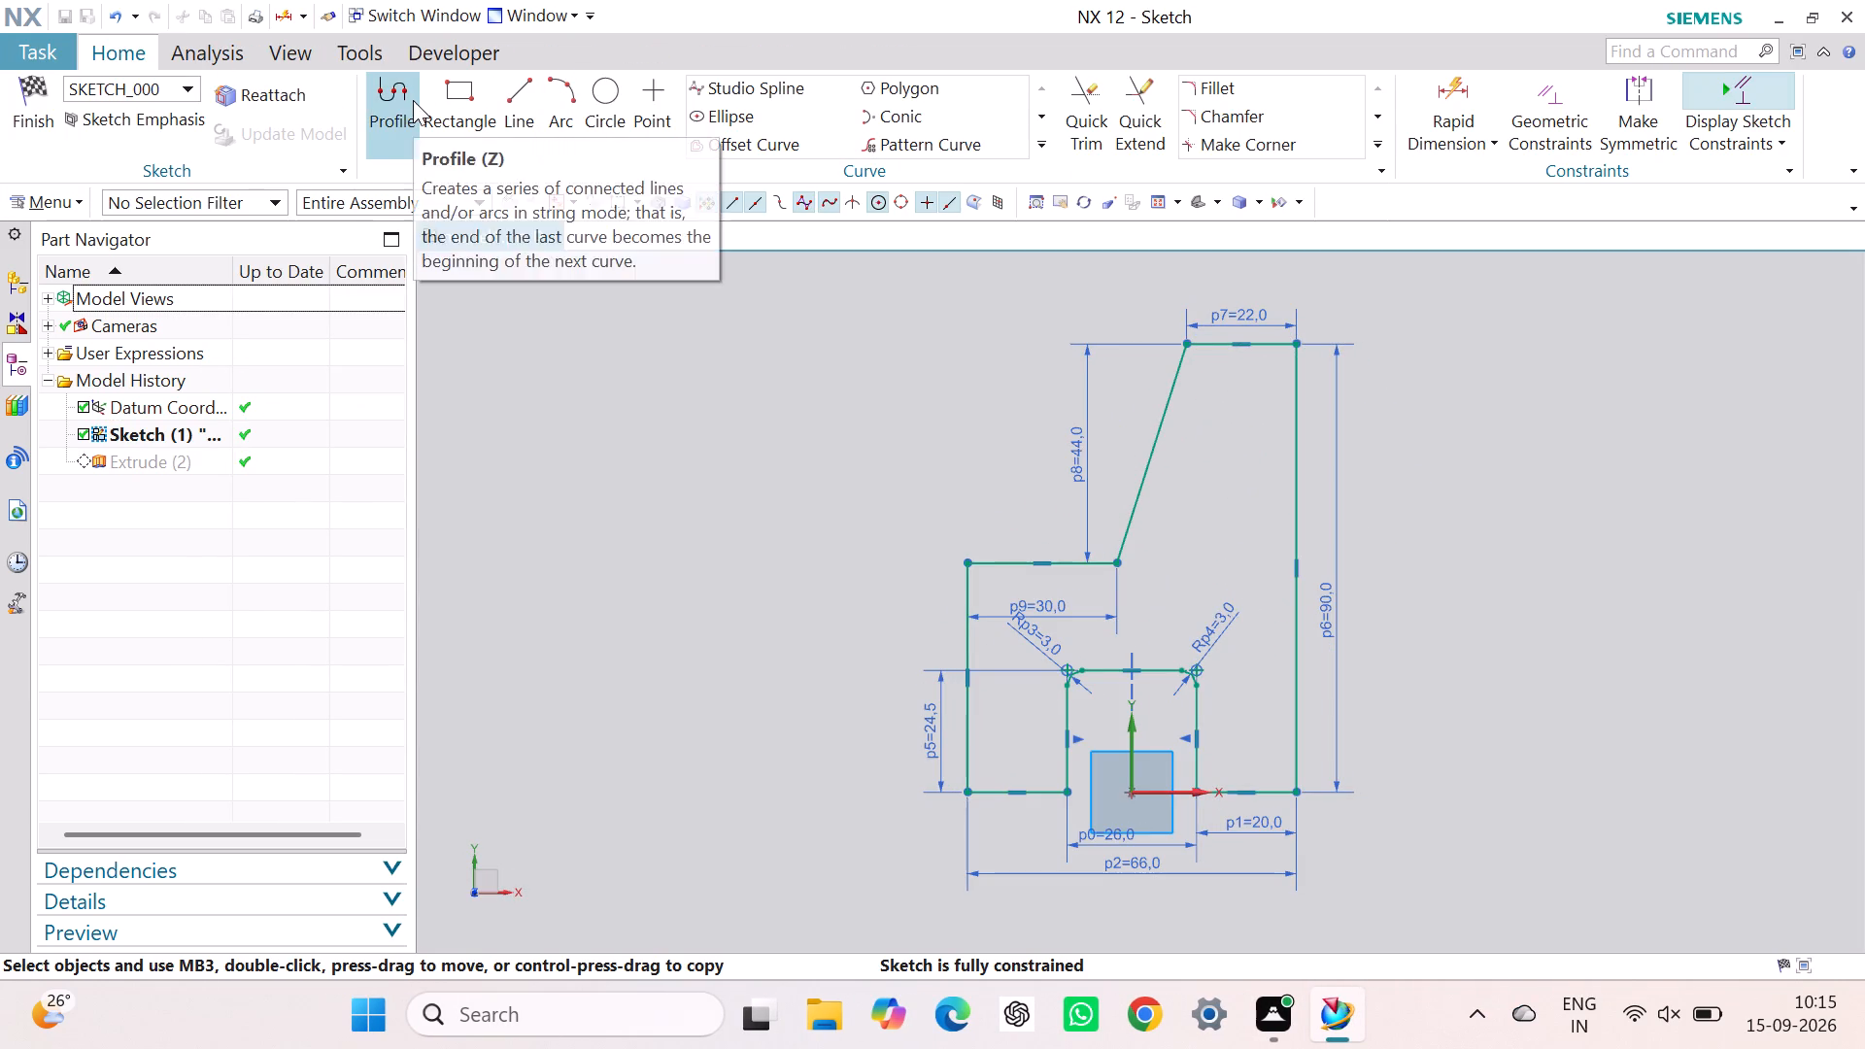
Draw an upright rectangle about 8 mm wide and 19 mm high inside the tall section of the profile, near its long vertical edge.
left_click_drag(466, 97, 455, 100)
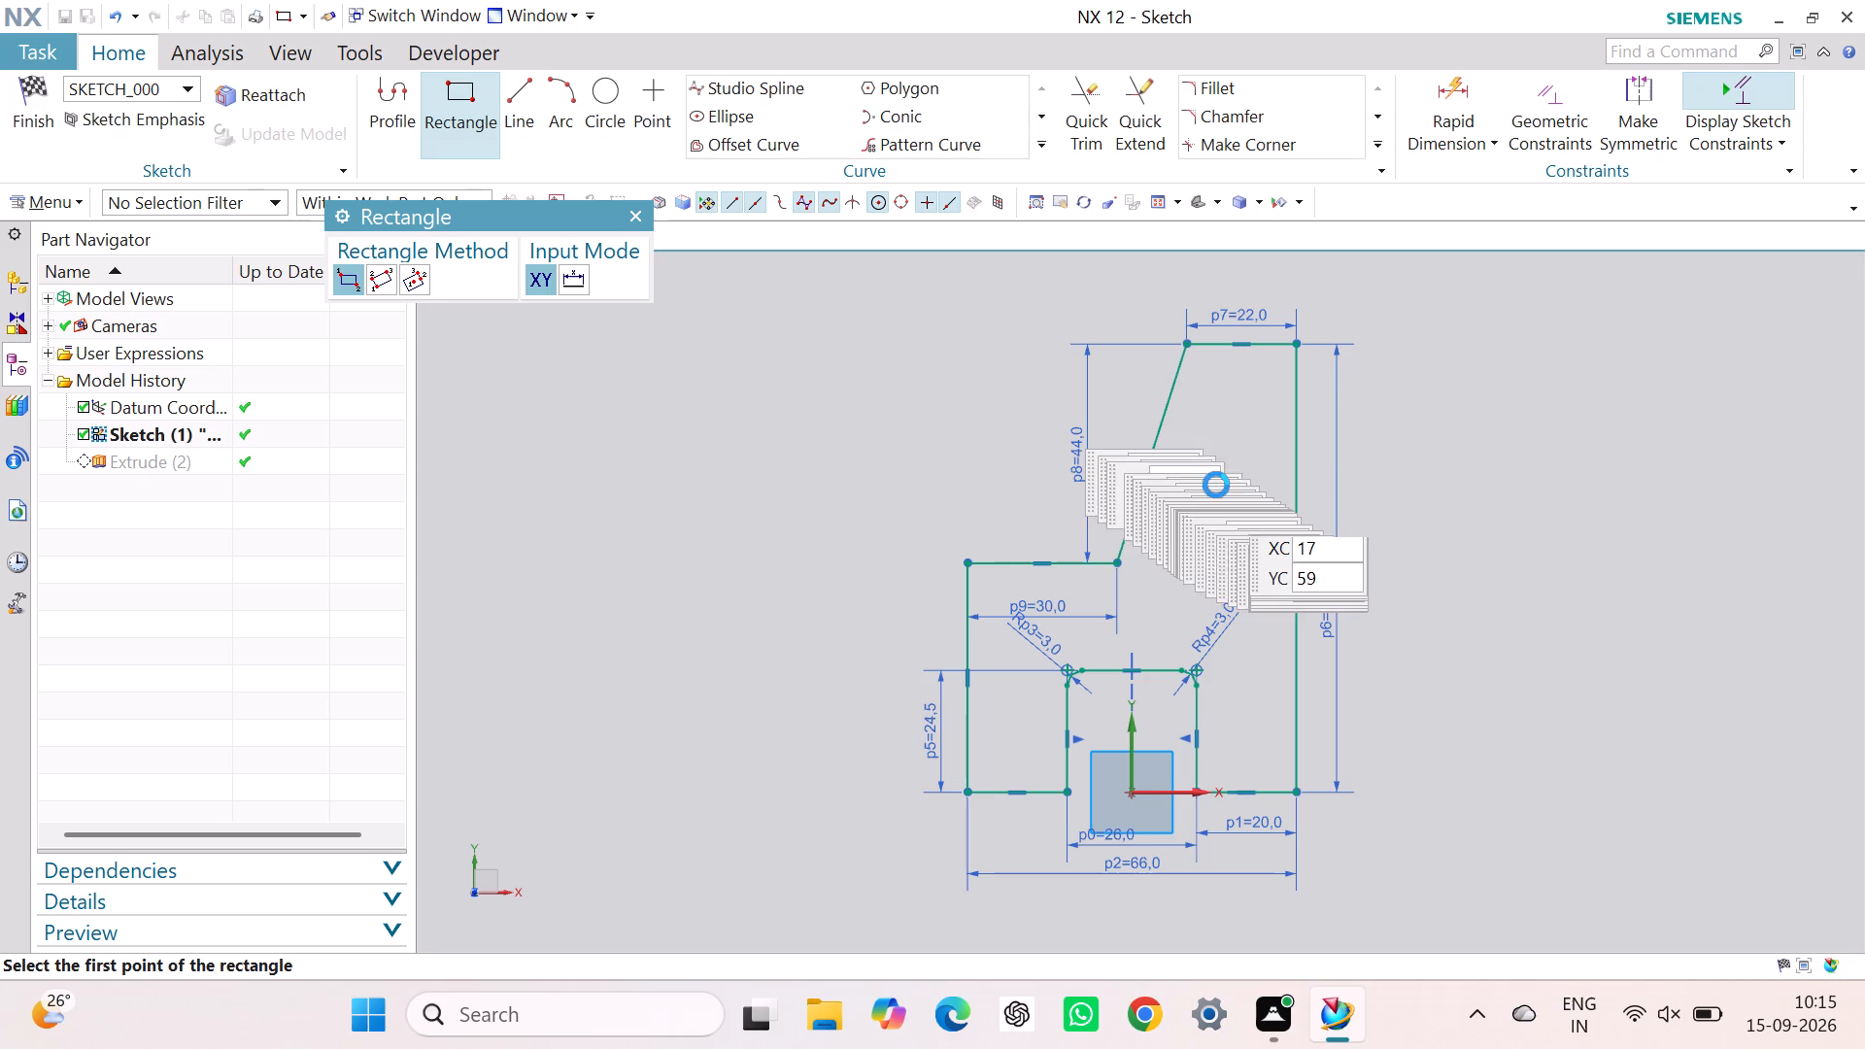
left_click(1220, 471)
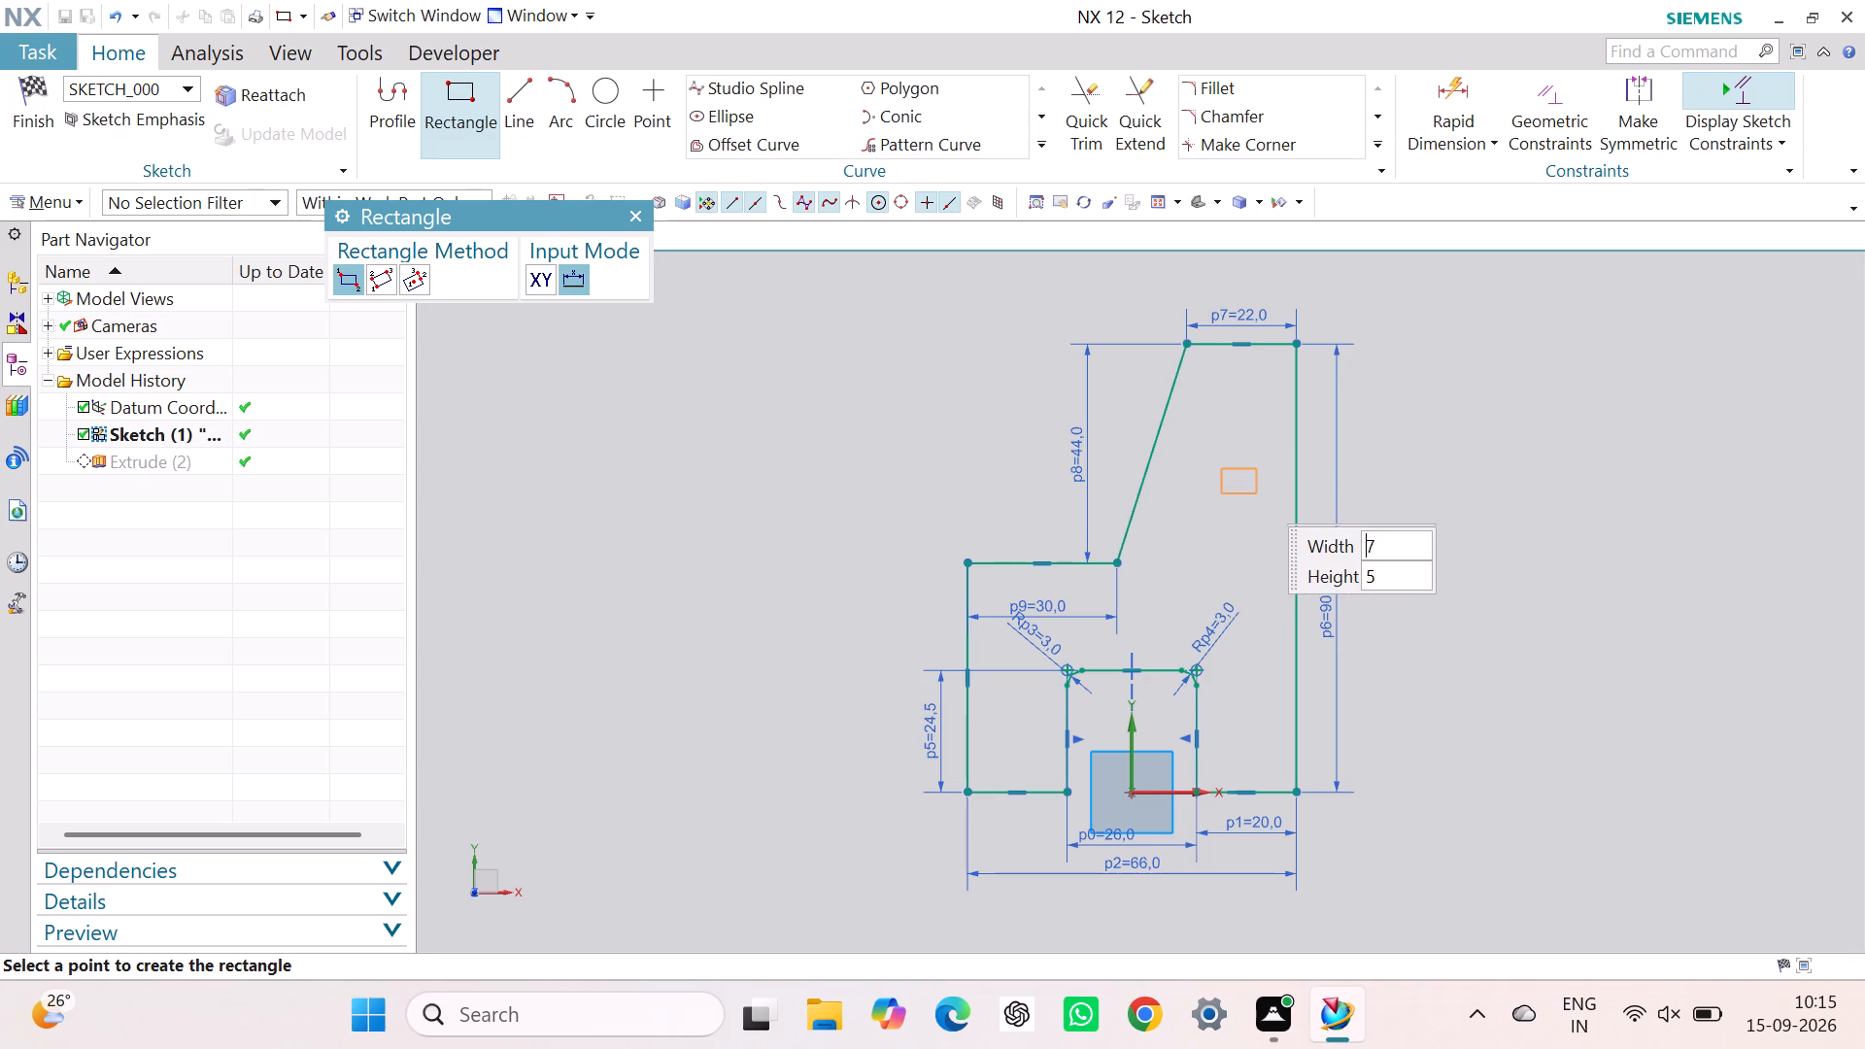
left_click(1259, 564)
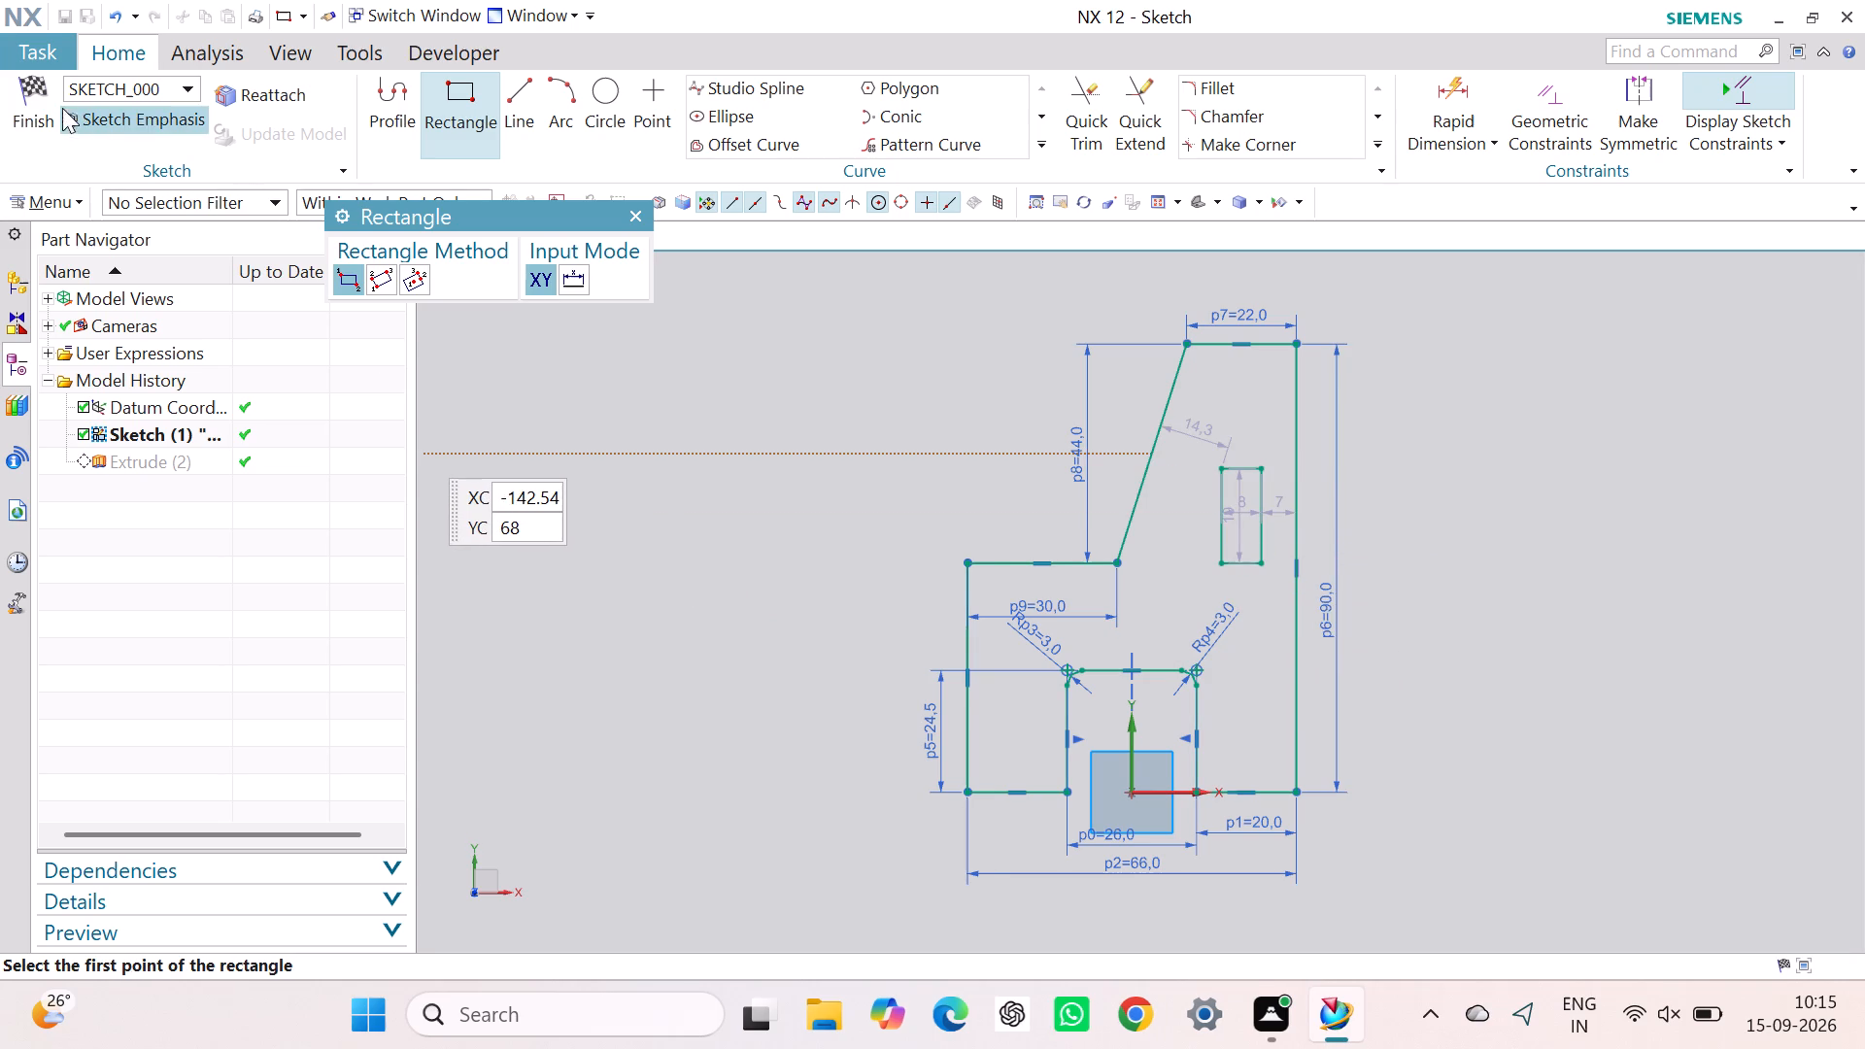
left_click(636, 215)
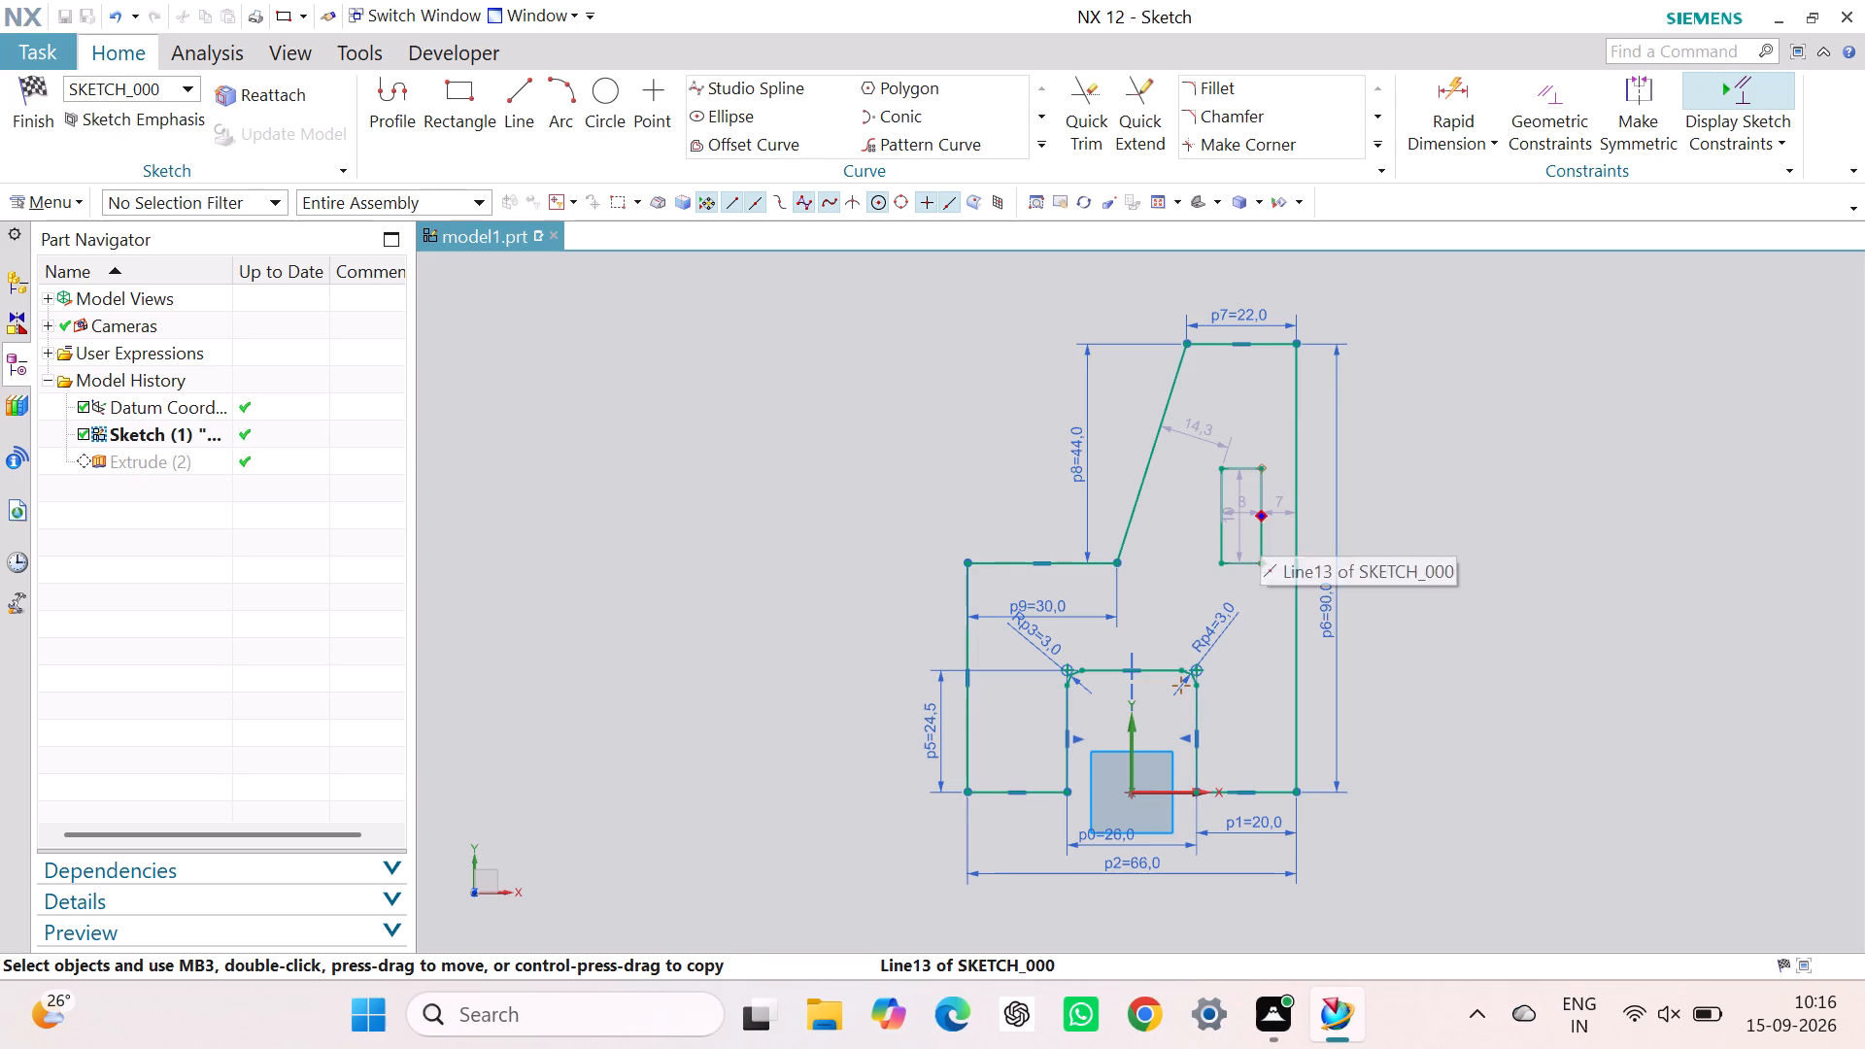
Reposition the rectangle's width dimension just below its bottom edge.
left_click_drag(1238, 509, 1305, 509)
left_click_drag(1281, 517, 1253, 589)
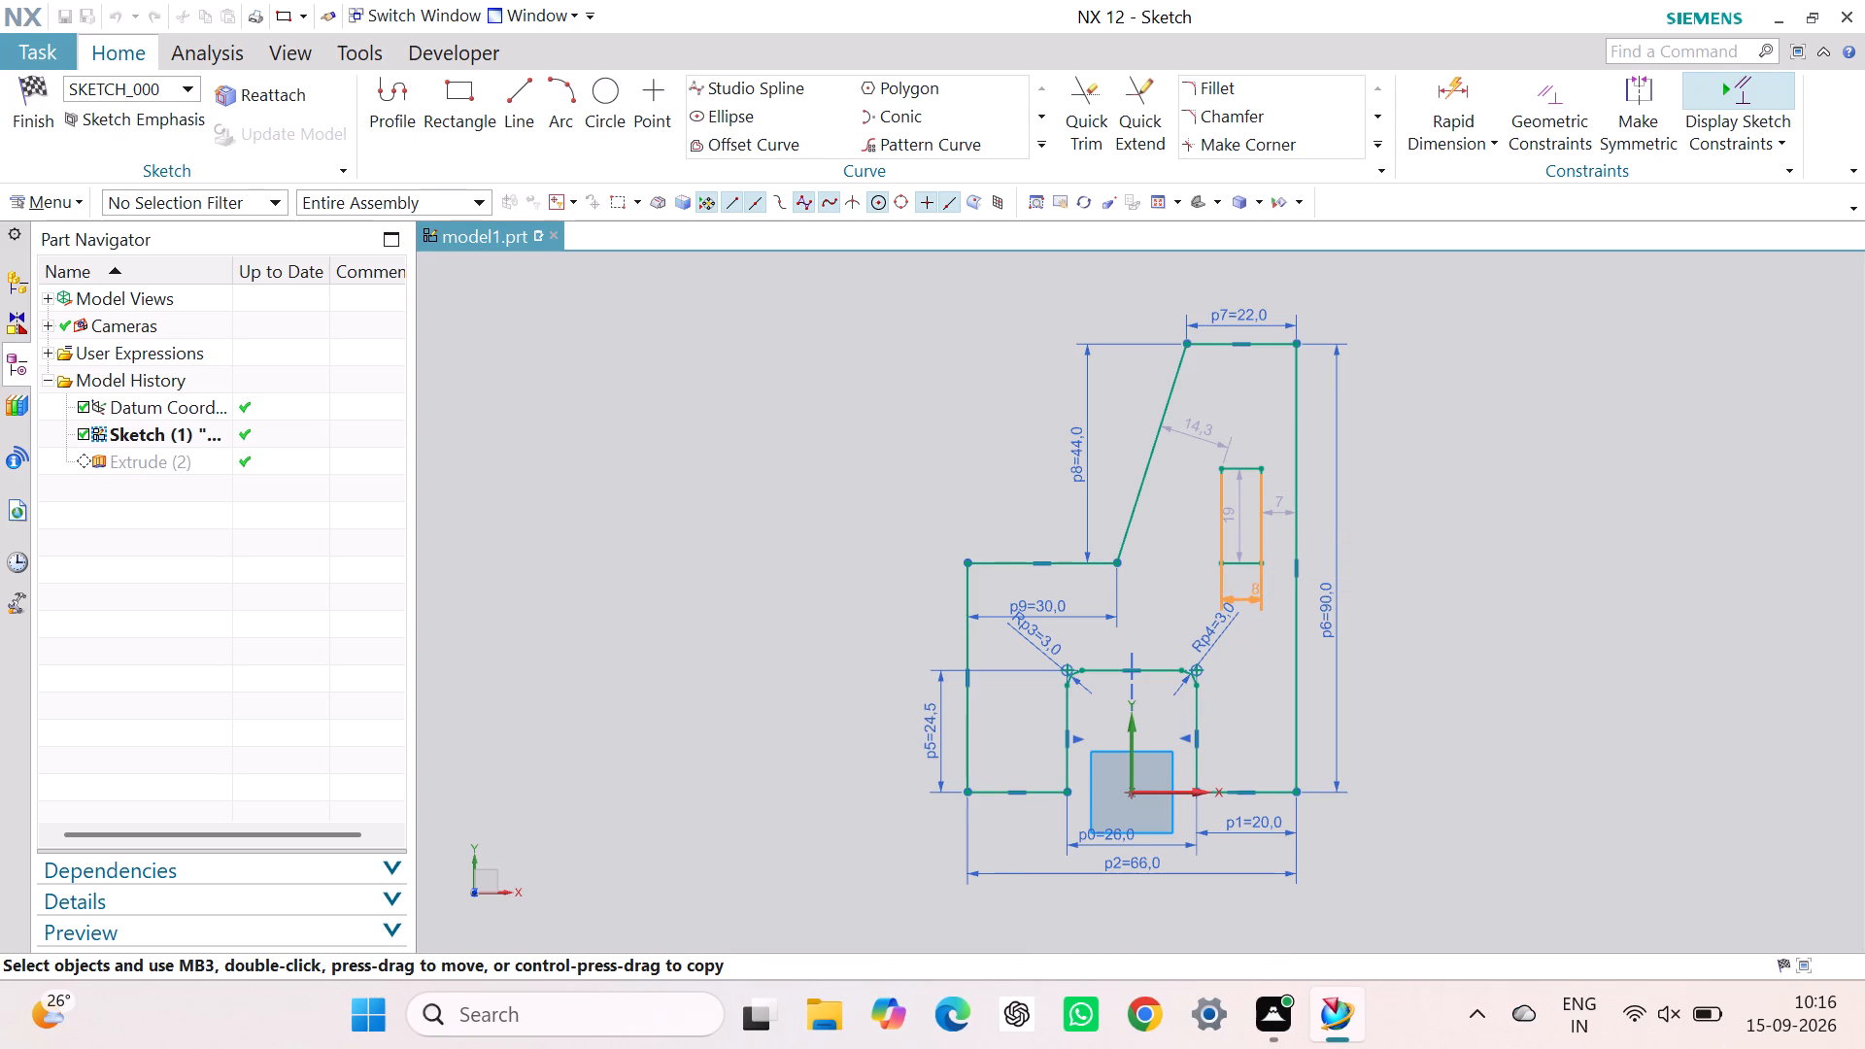
left_click_drag(1253, 589, 1242, 589)
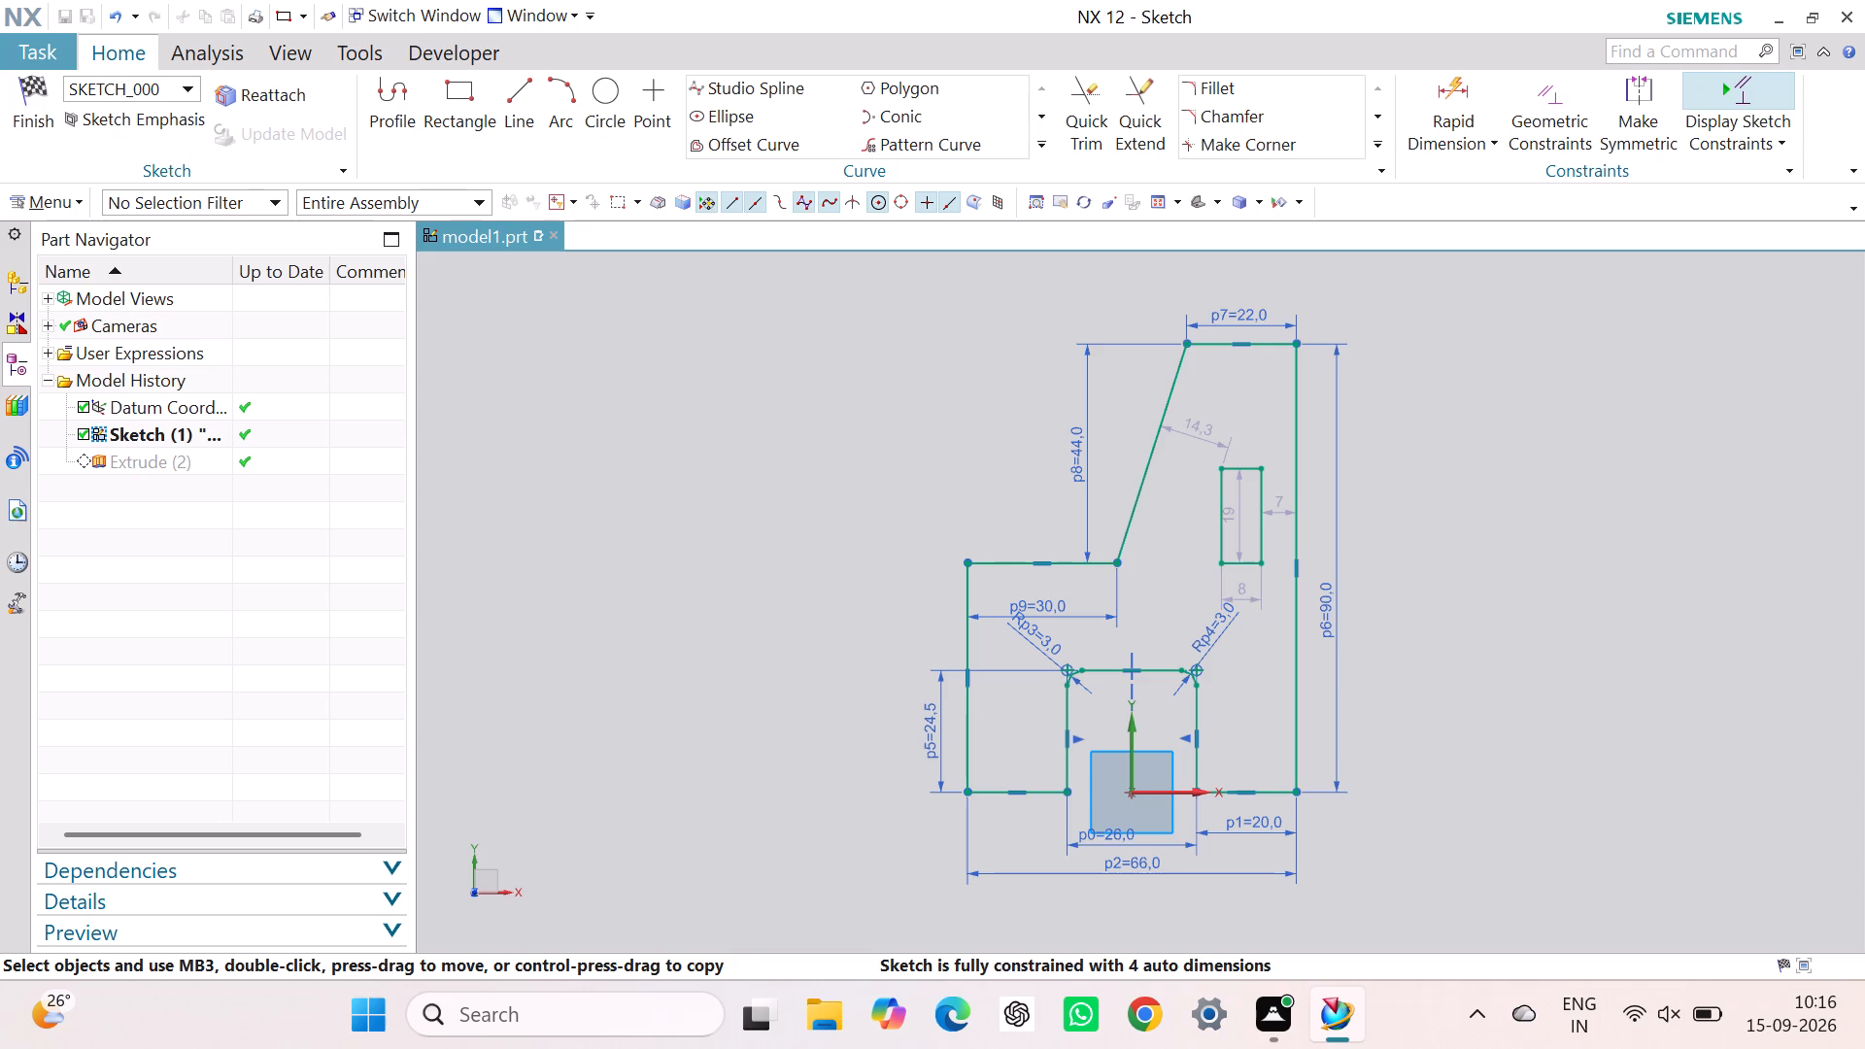
Move the rectangle's height dimension outside the profile's long vertical edge and set it to 30 mm.
left_click_drag(1240, 512, 1374, 512)
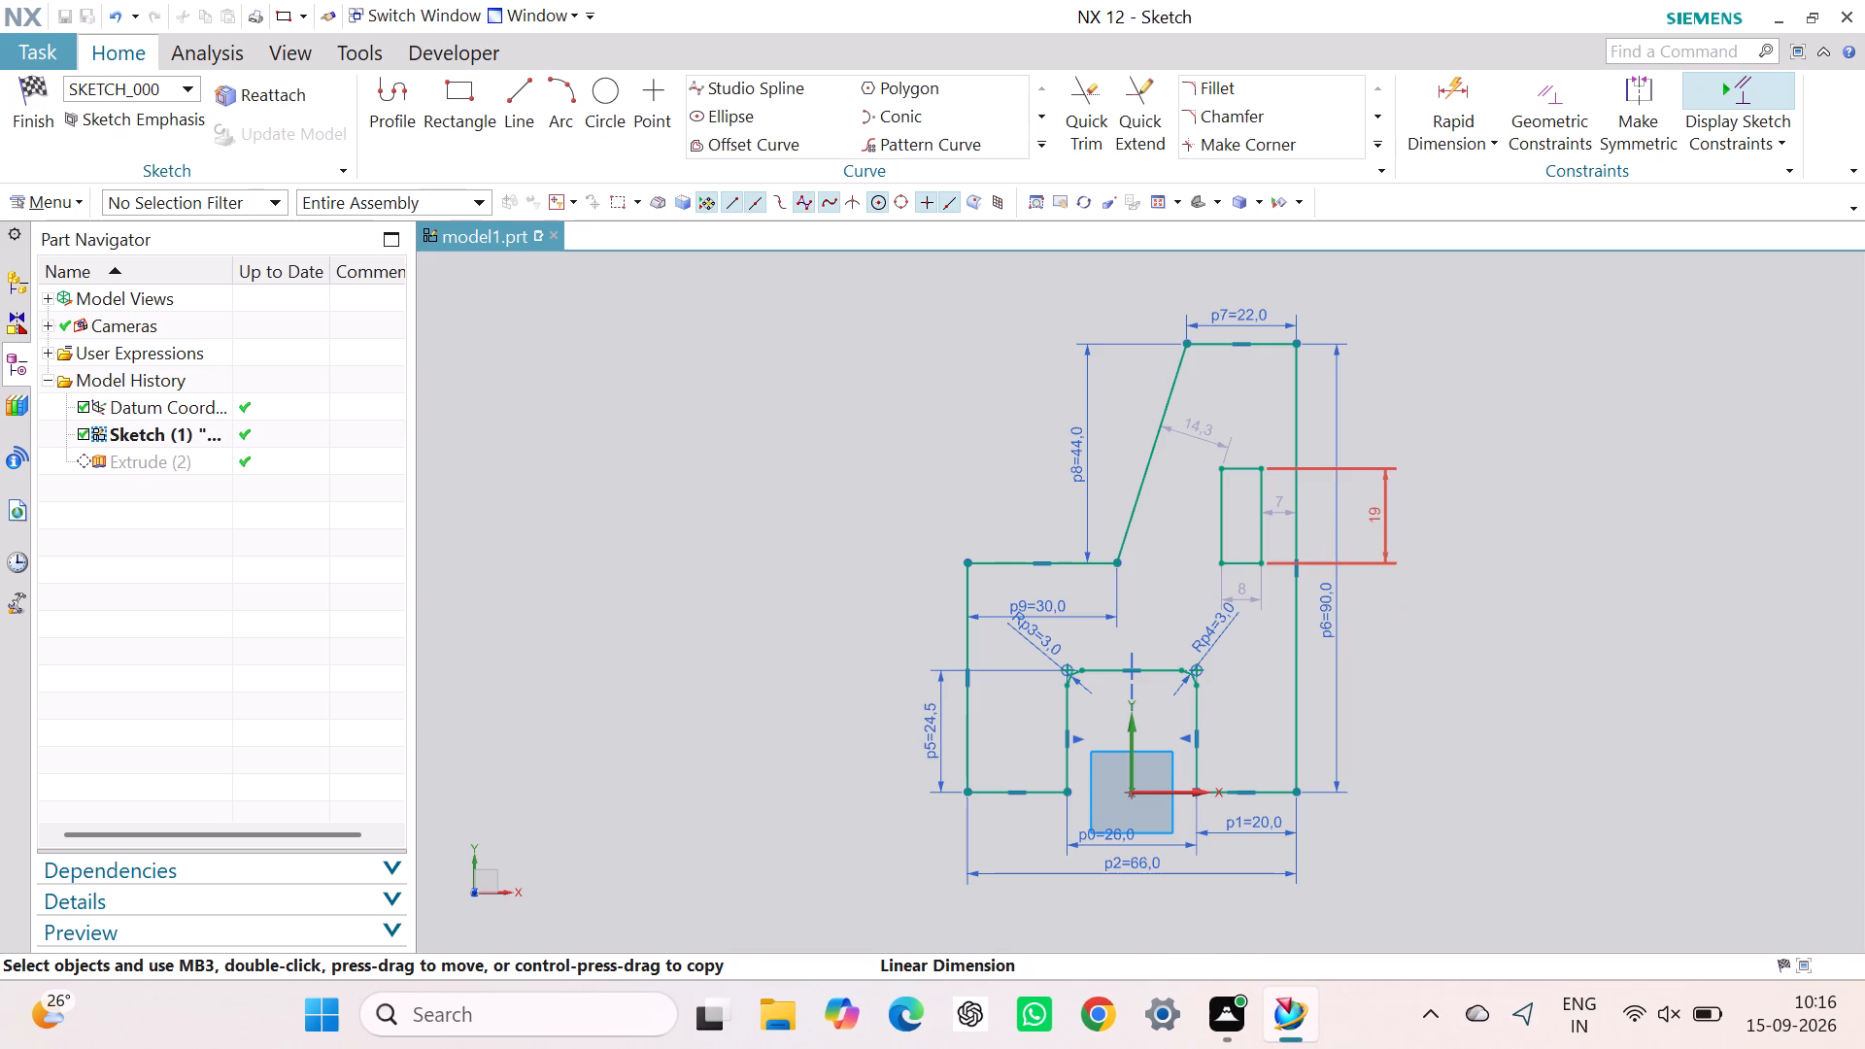
double_click(1384, 521)
double_click(1384, 521)
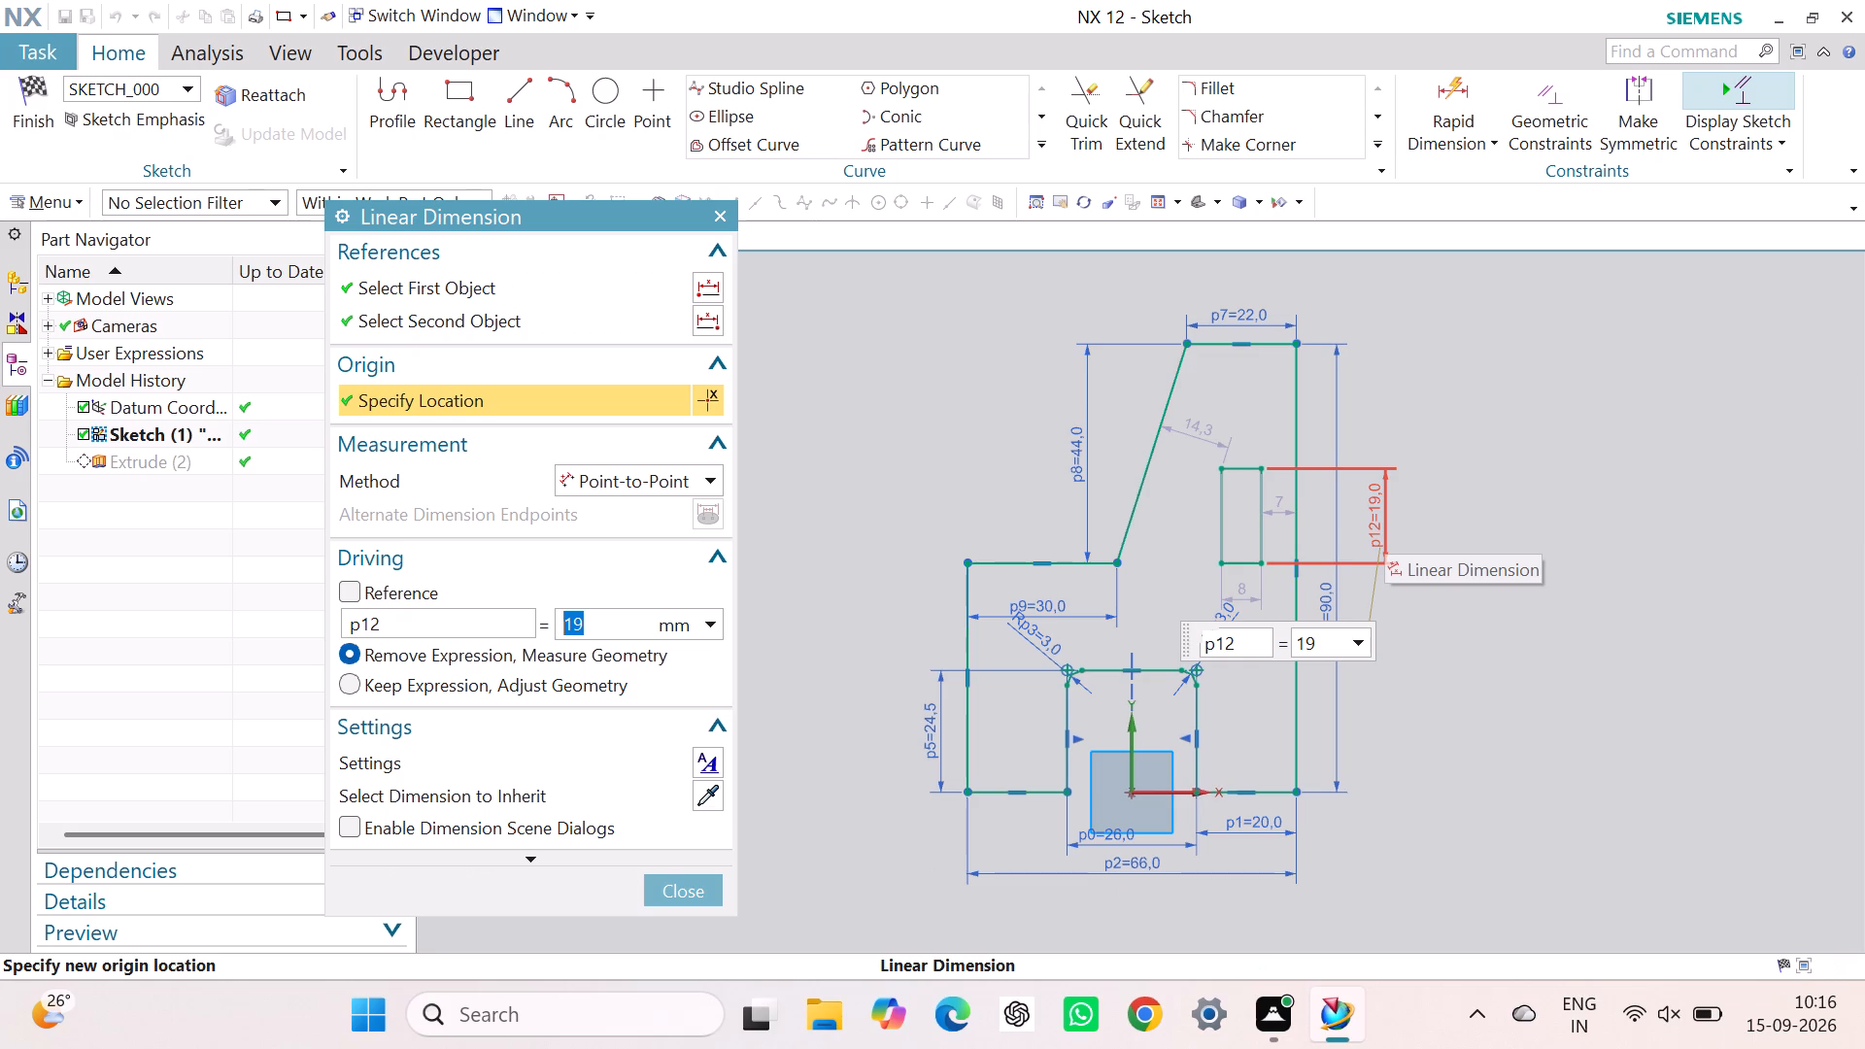
type("30")
key("Return")
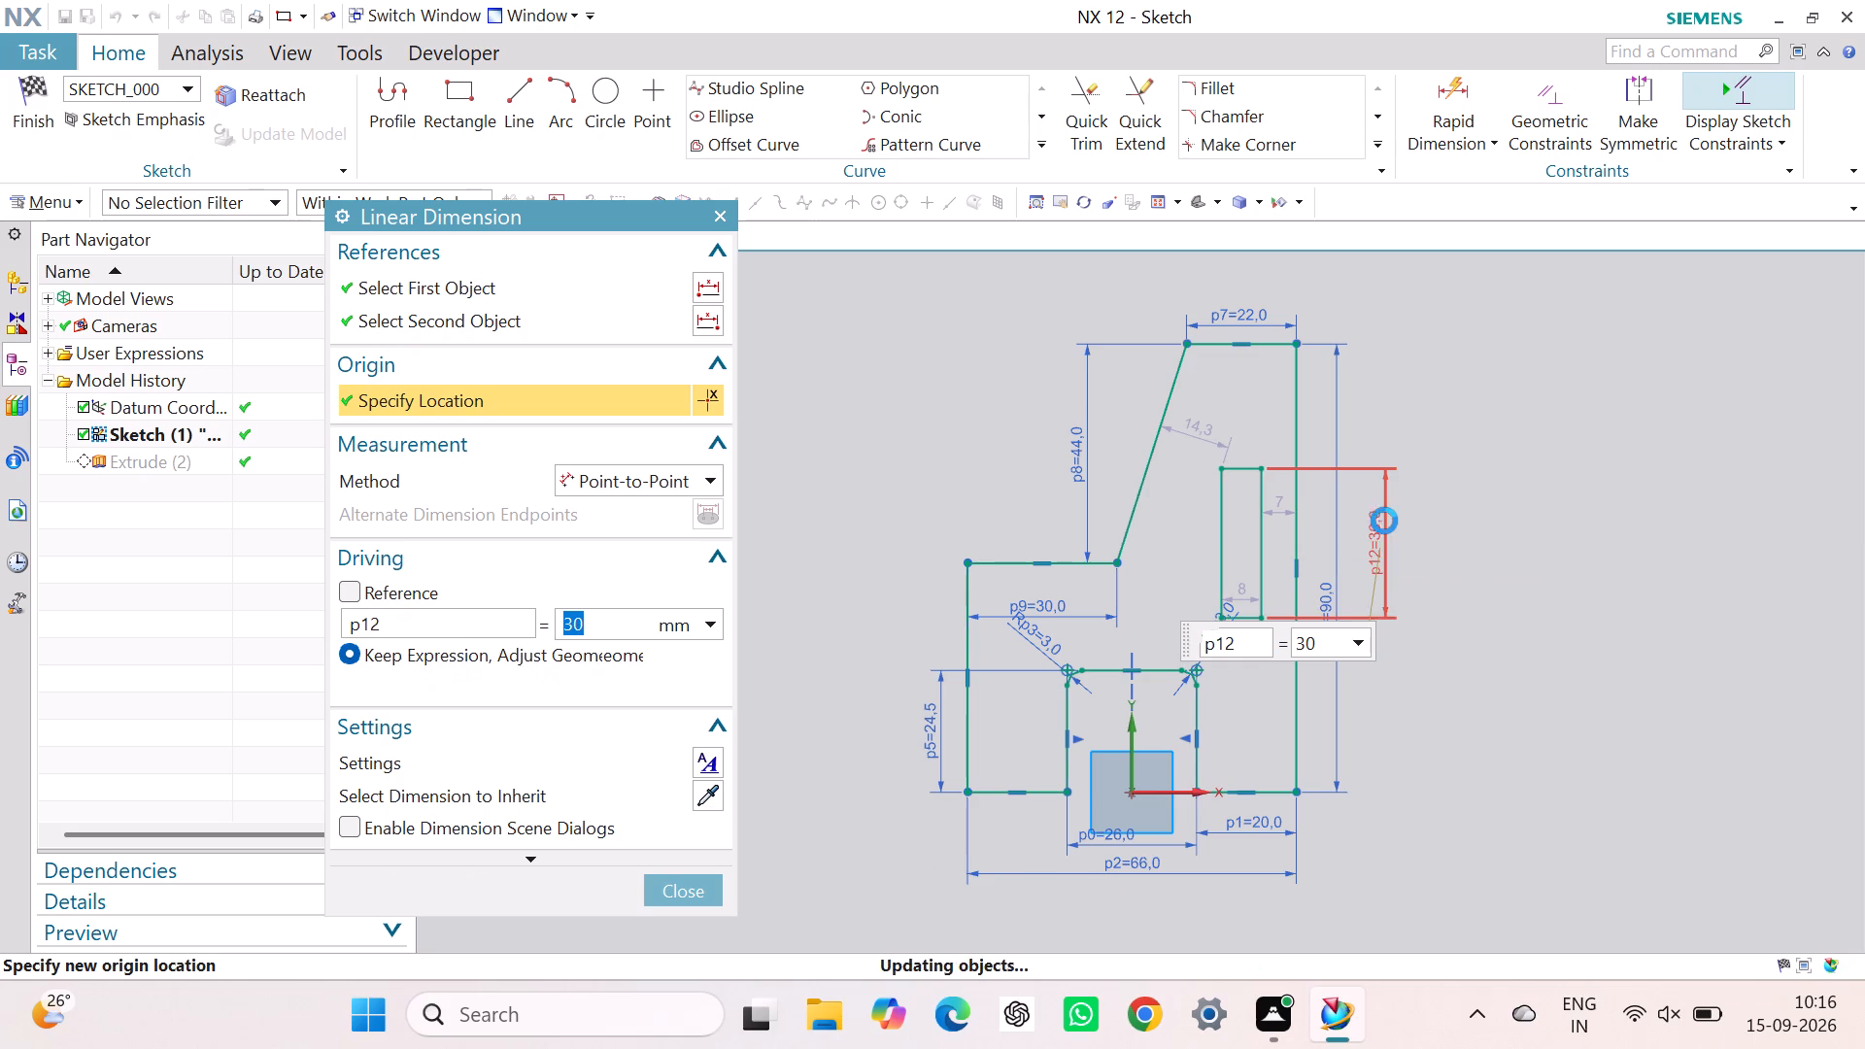
Set the gap between the rectangle and the profile's long vertical edge to 9 mm, and place its dimension above the rectangle.
double_click(1276, 503)
key("9")
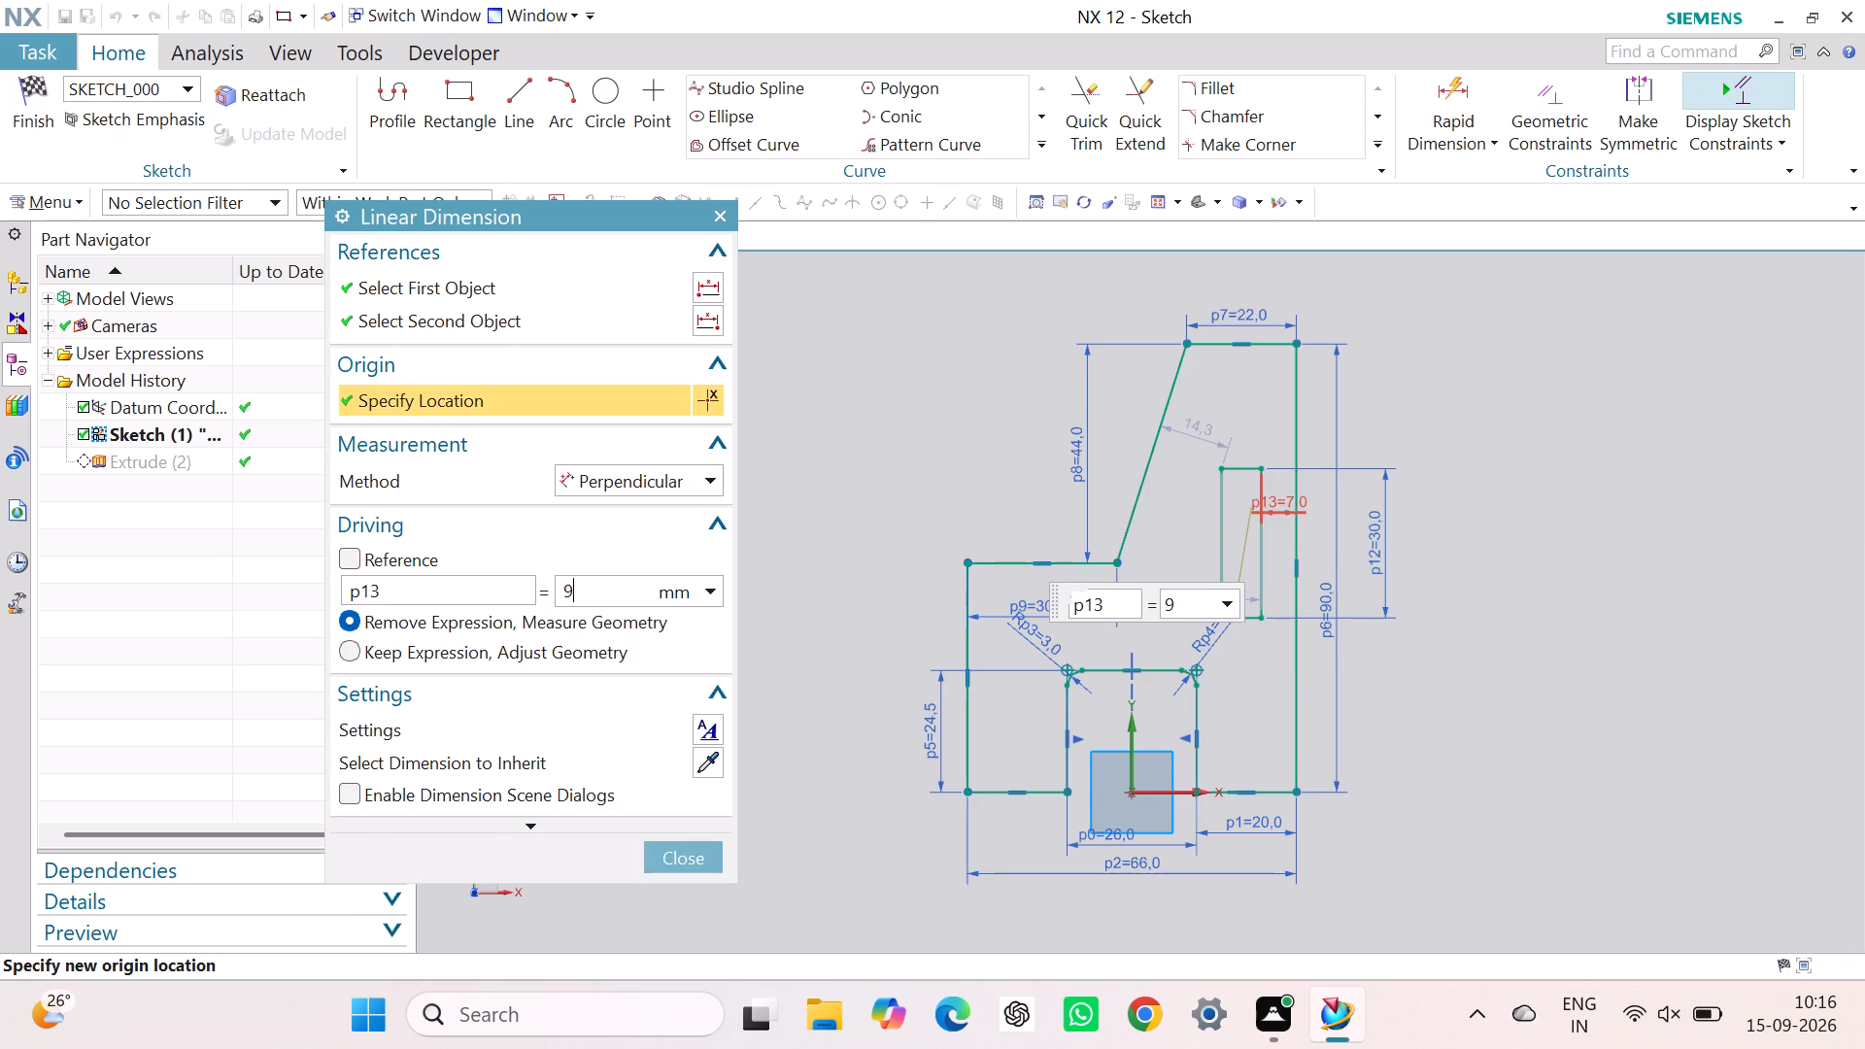
key("Return")
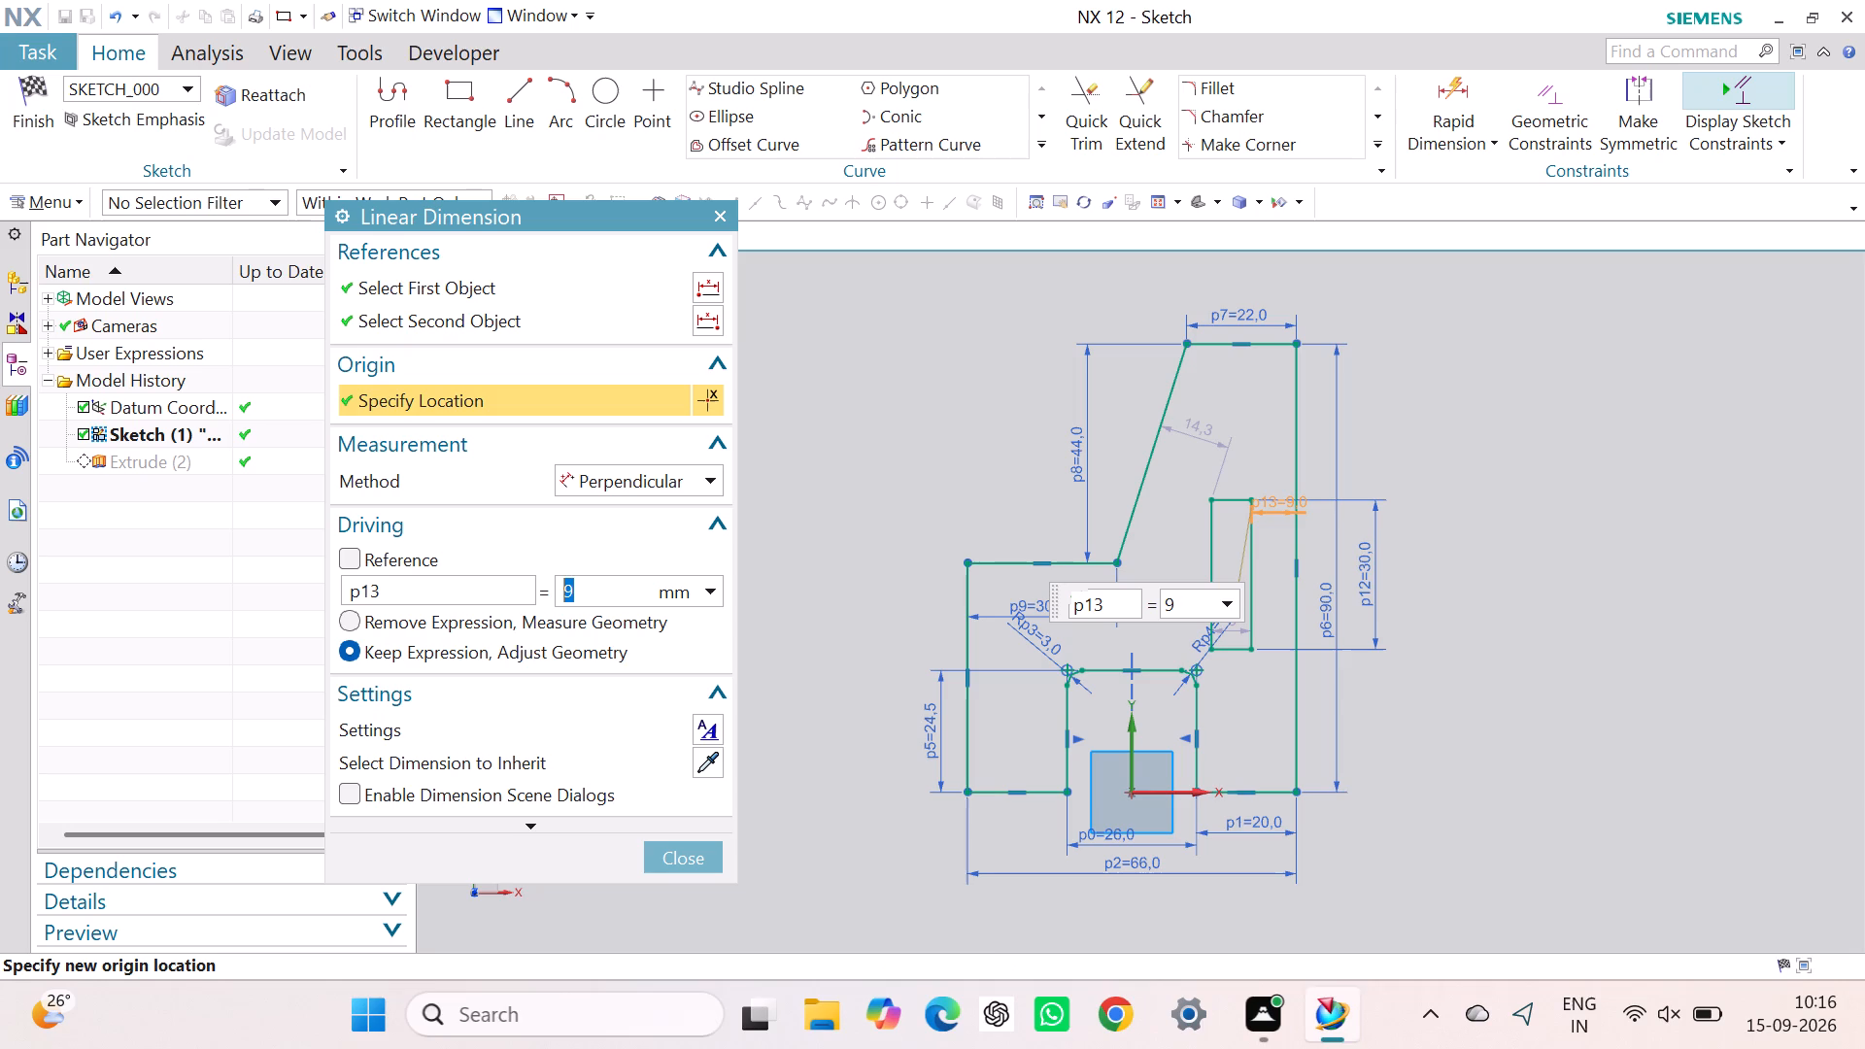
double_click(1276, 508)
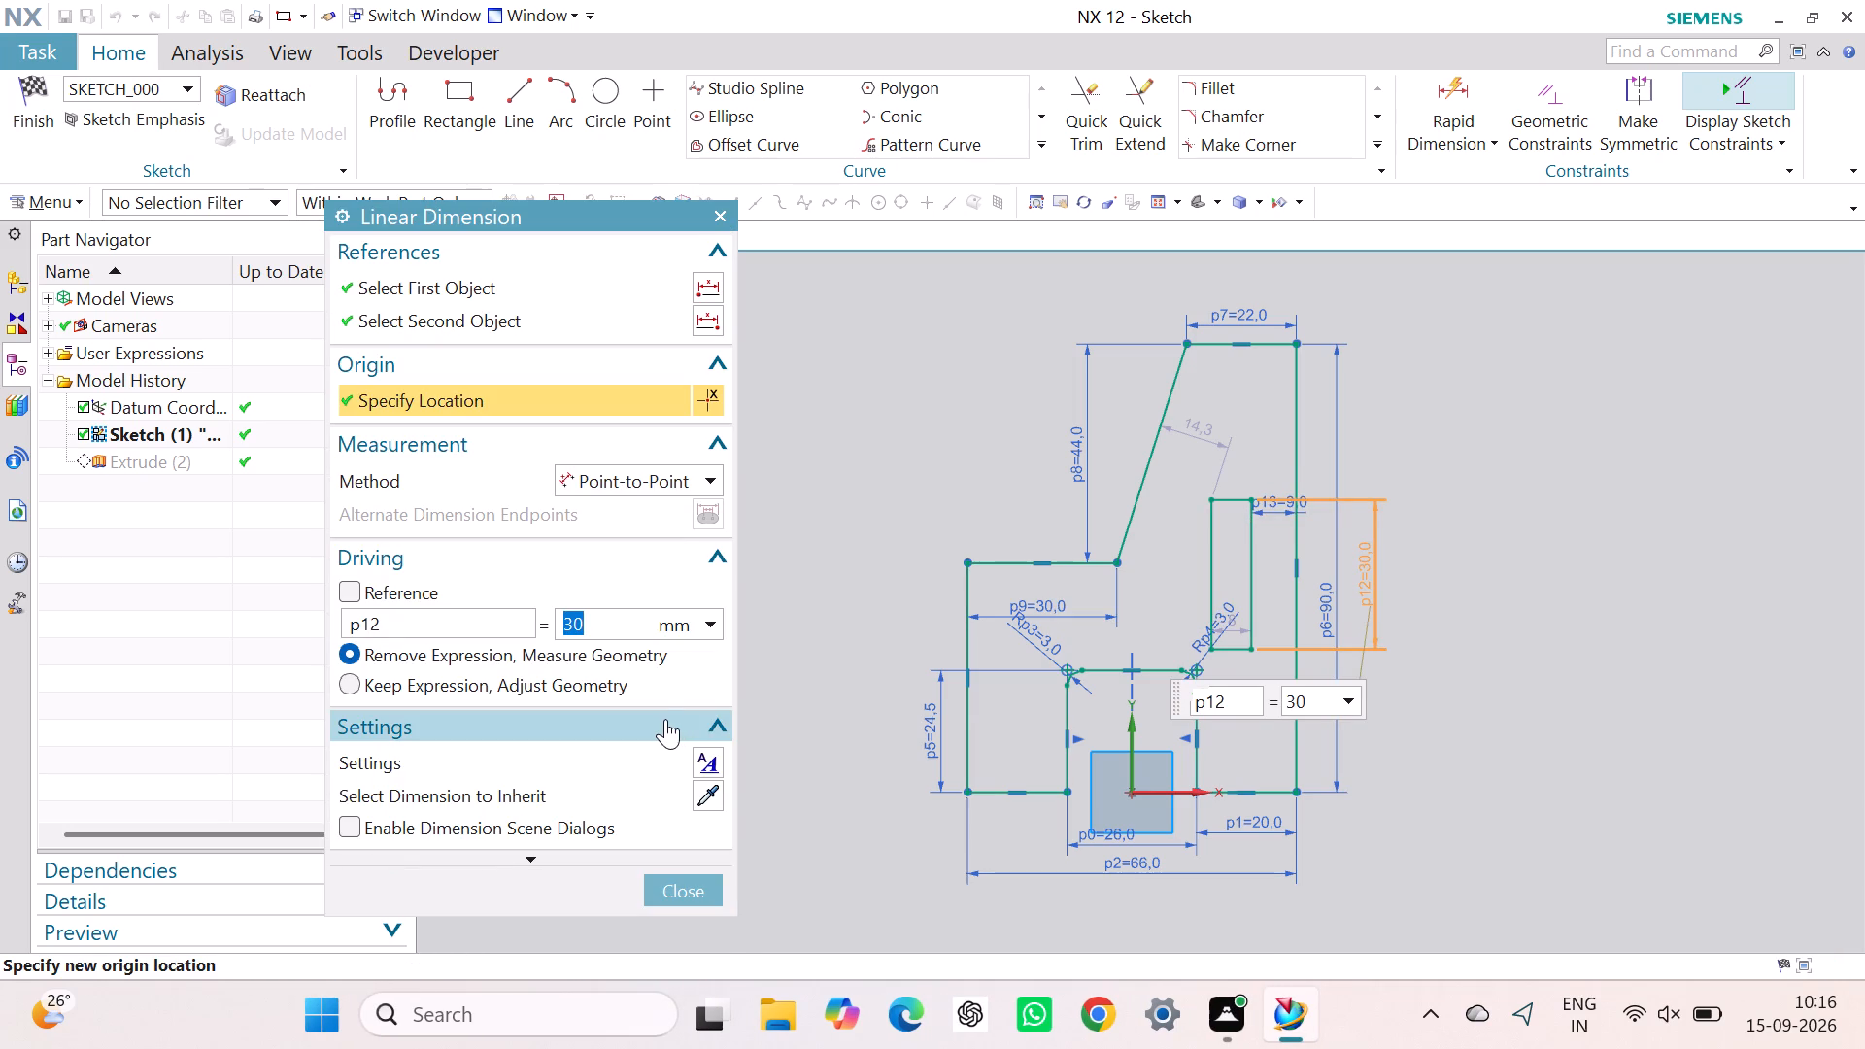
left_click(666, 892)
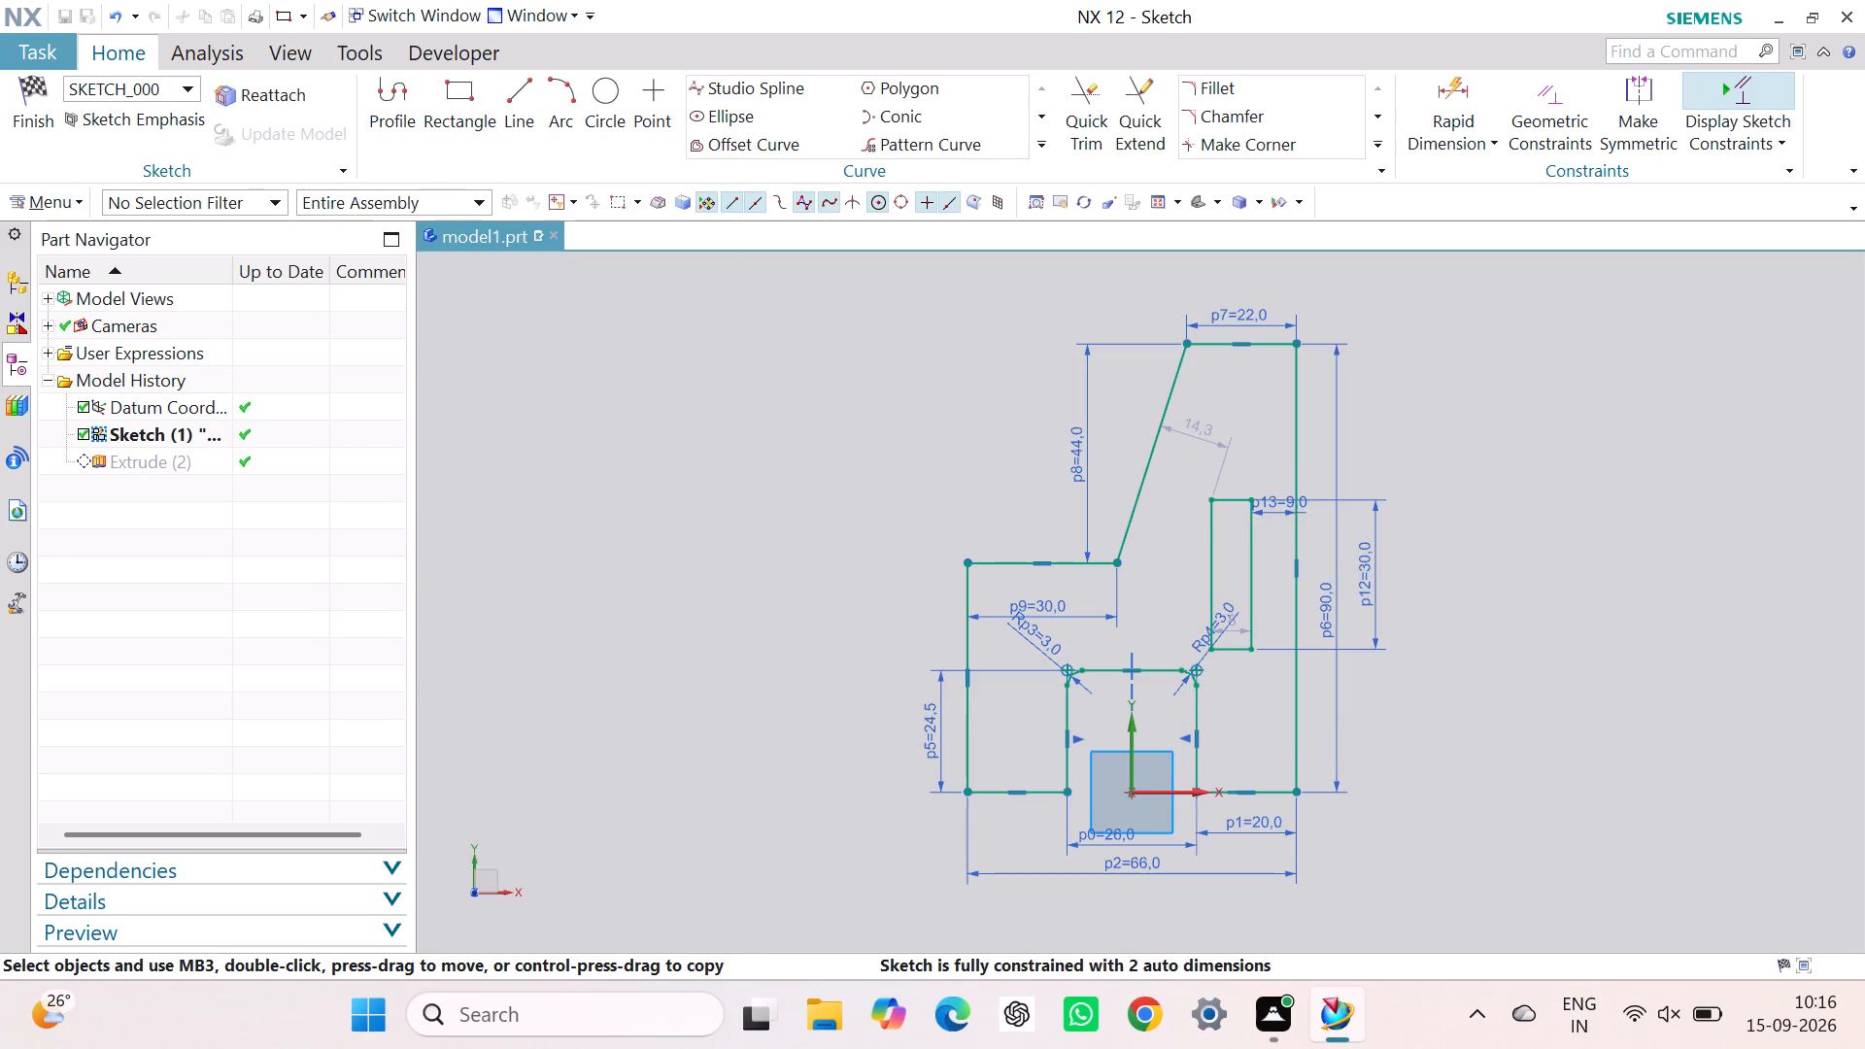
left_click_drag(1284, 507, 1282, 429)
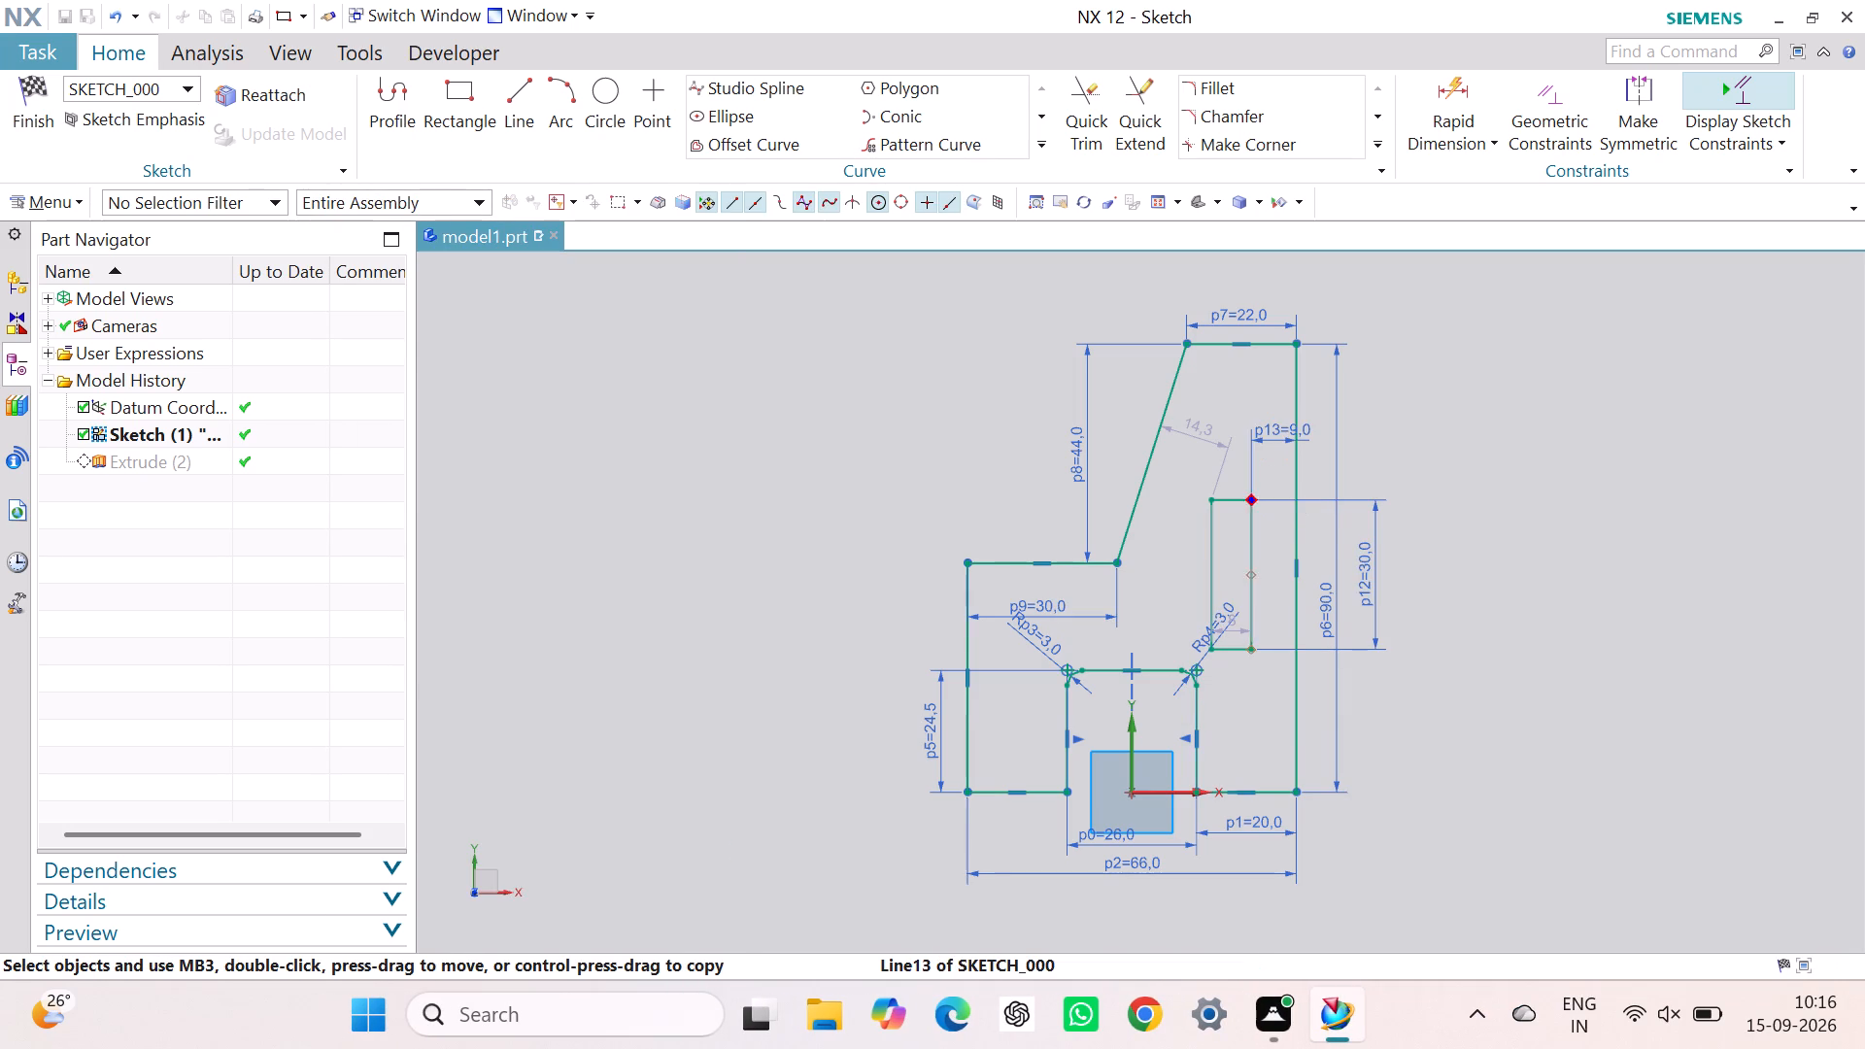
Move the rectangle's width dimension clear below the rectangle and set it to 9 mm.
left_click_drag(1237, 632, 1238, 685)
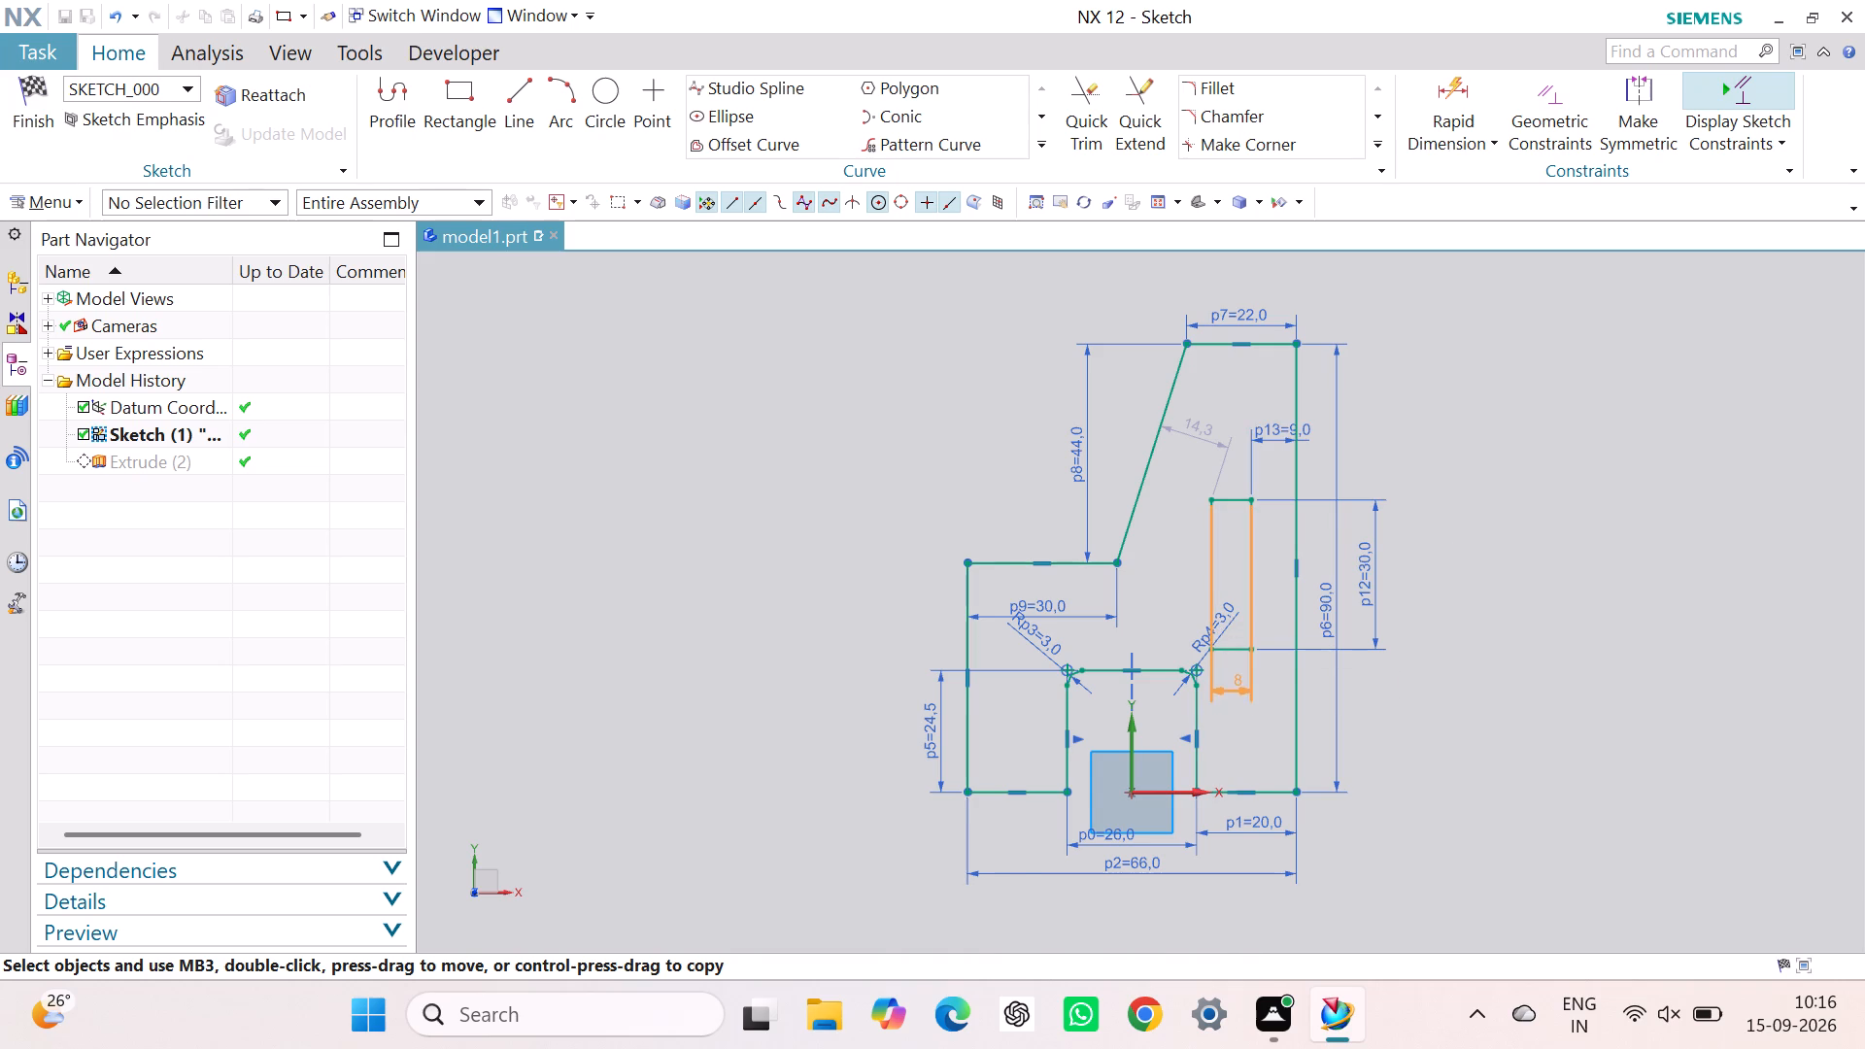
left_click_drag(1238, 685, 1238, 704)
double_click(1234, 715)
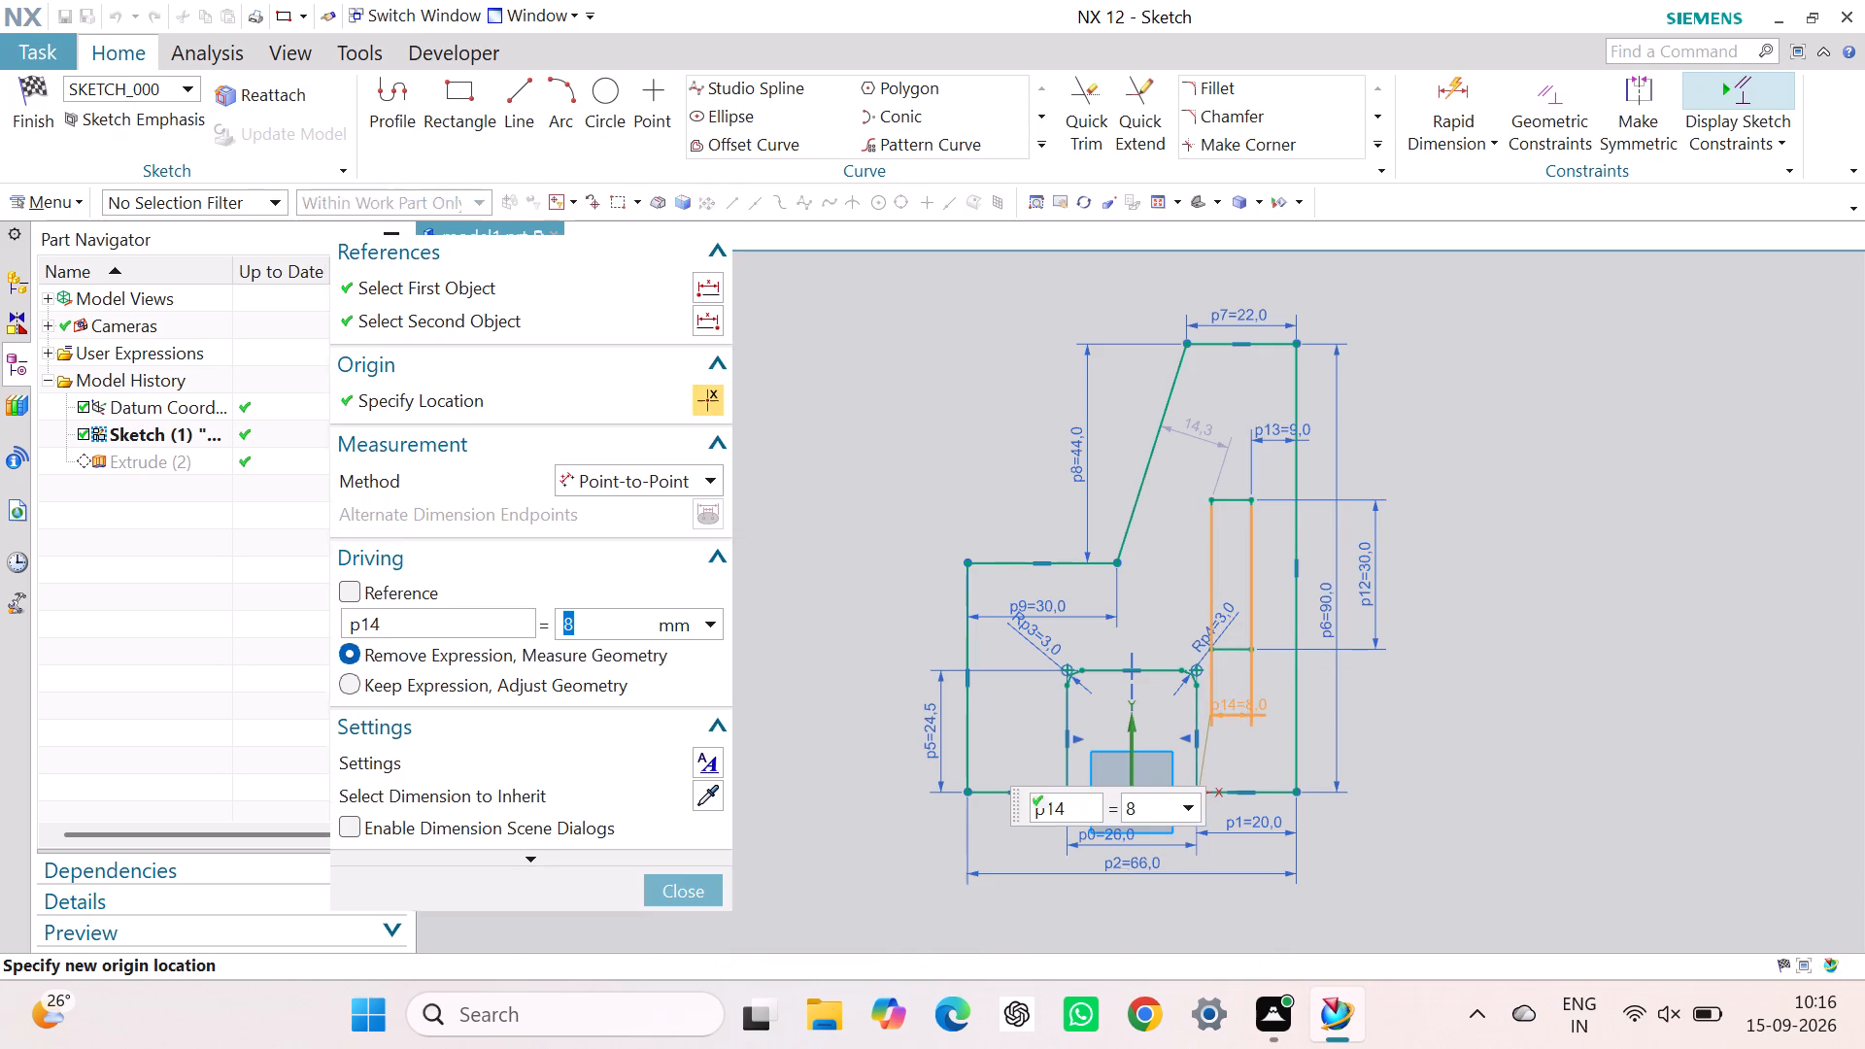
key("9")
key("Return")
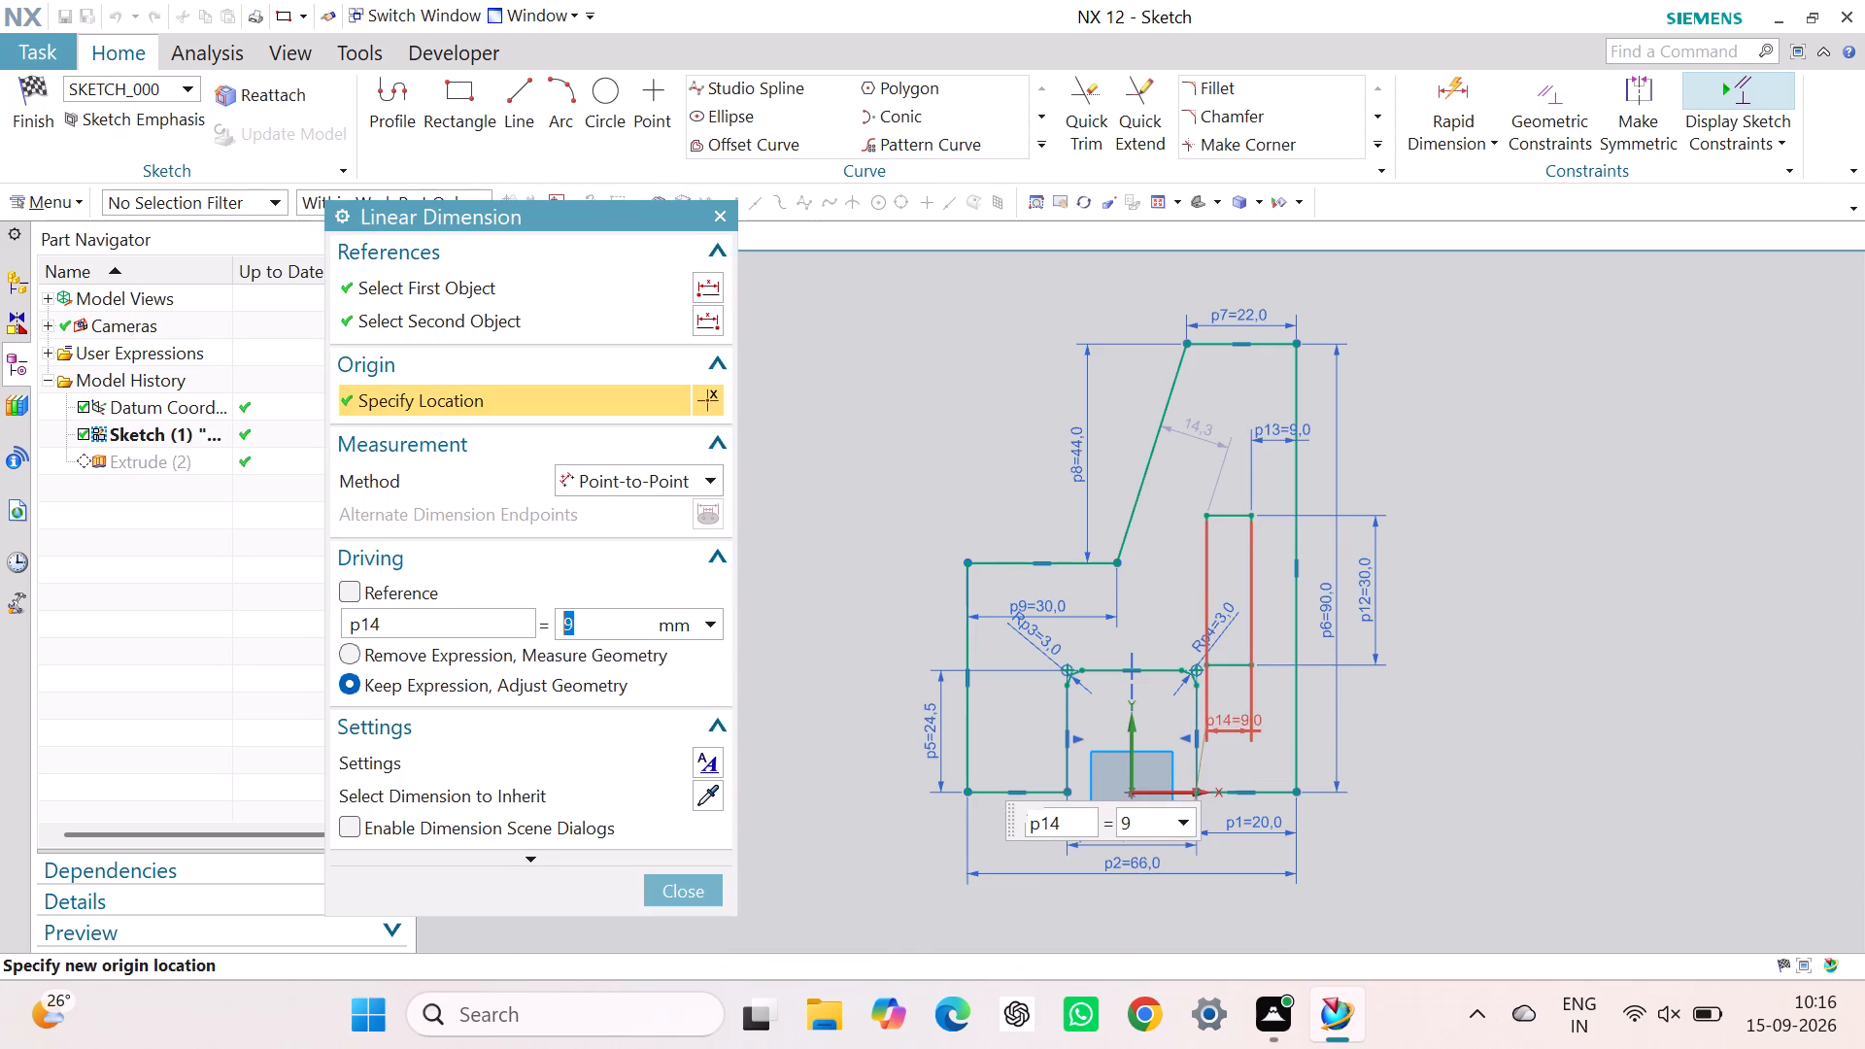
left_click(668, 873)
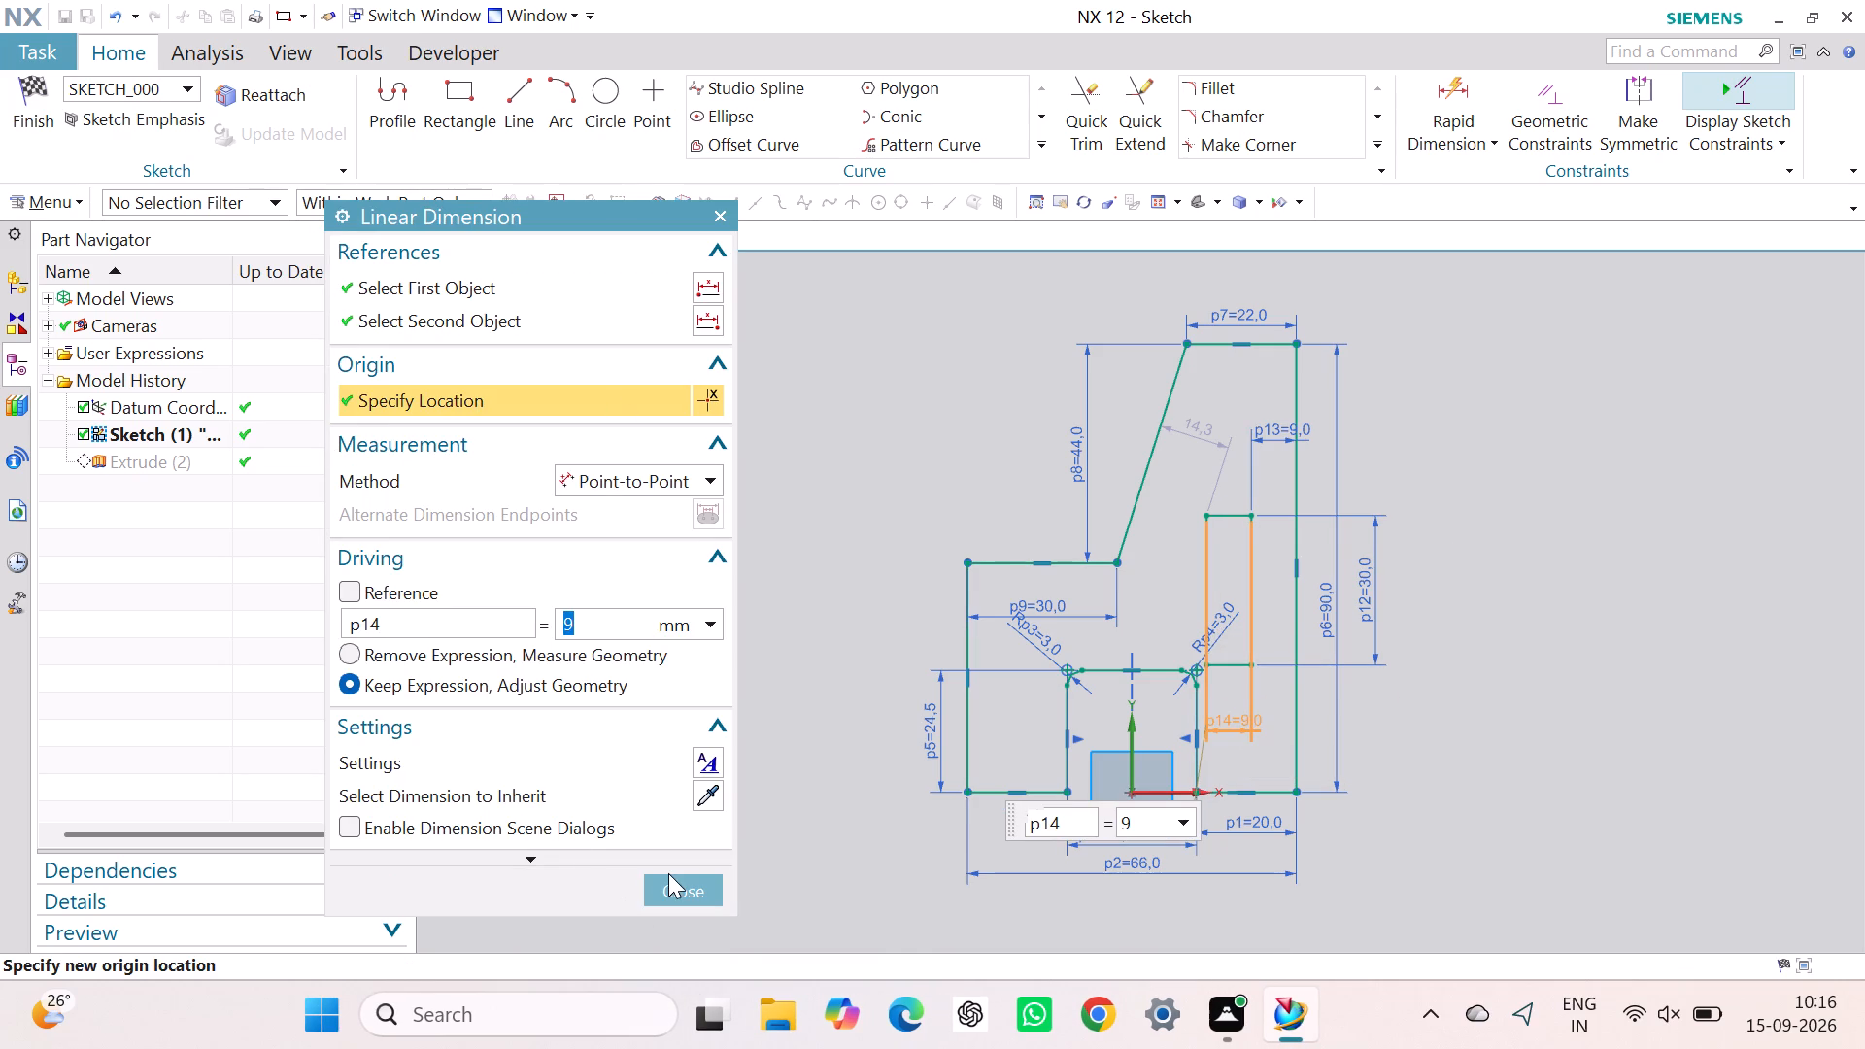
left_click(683, 890)
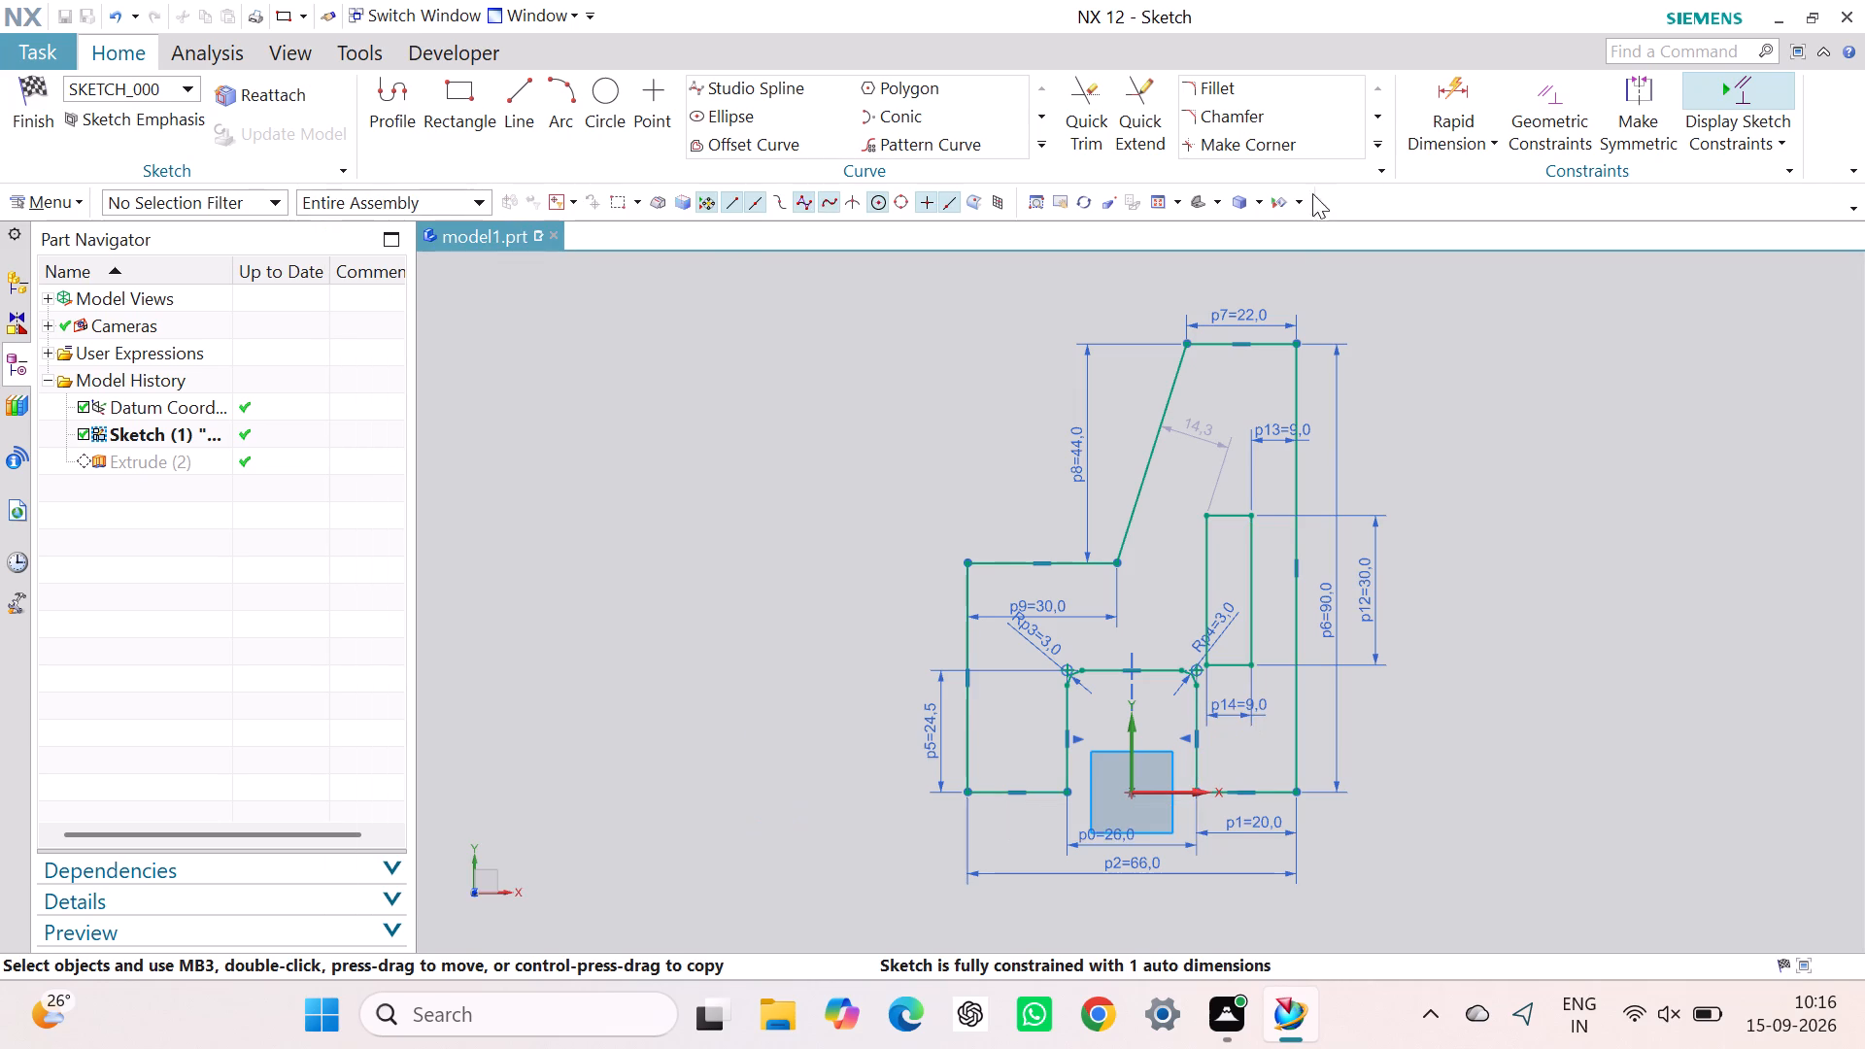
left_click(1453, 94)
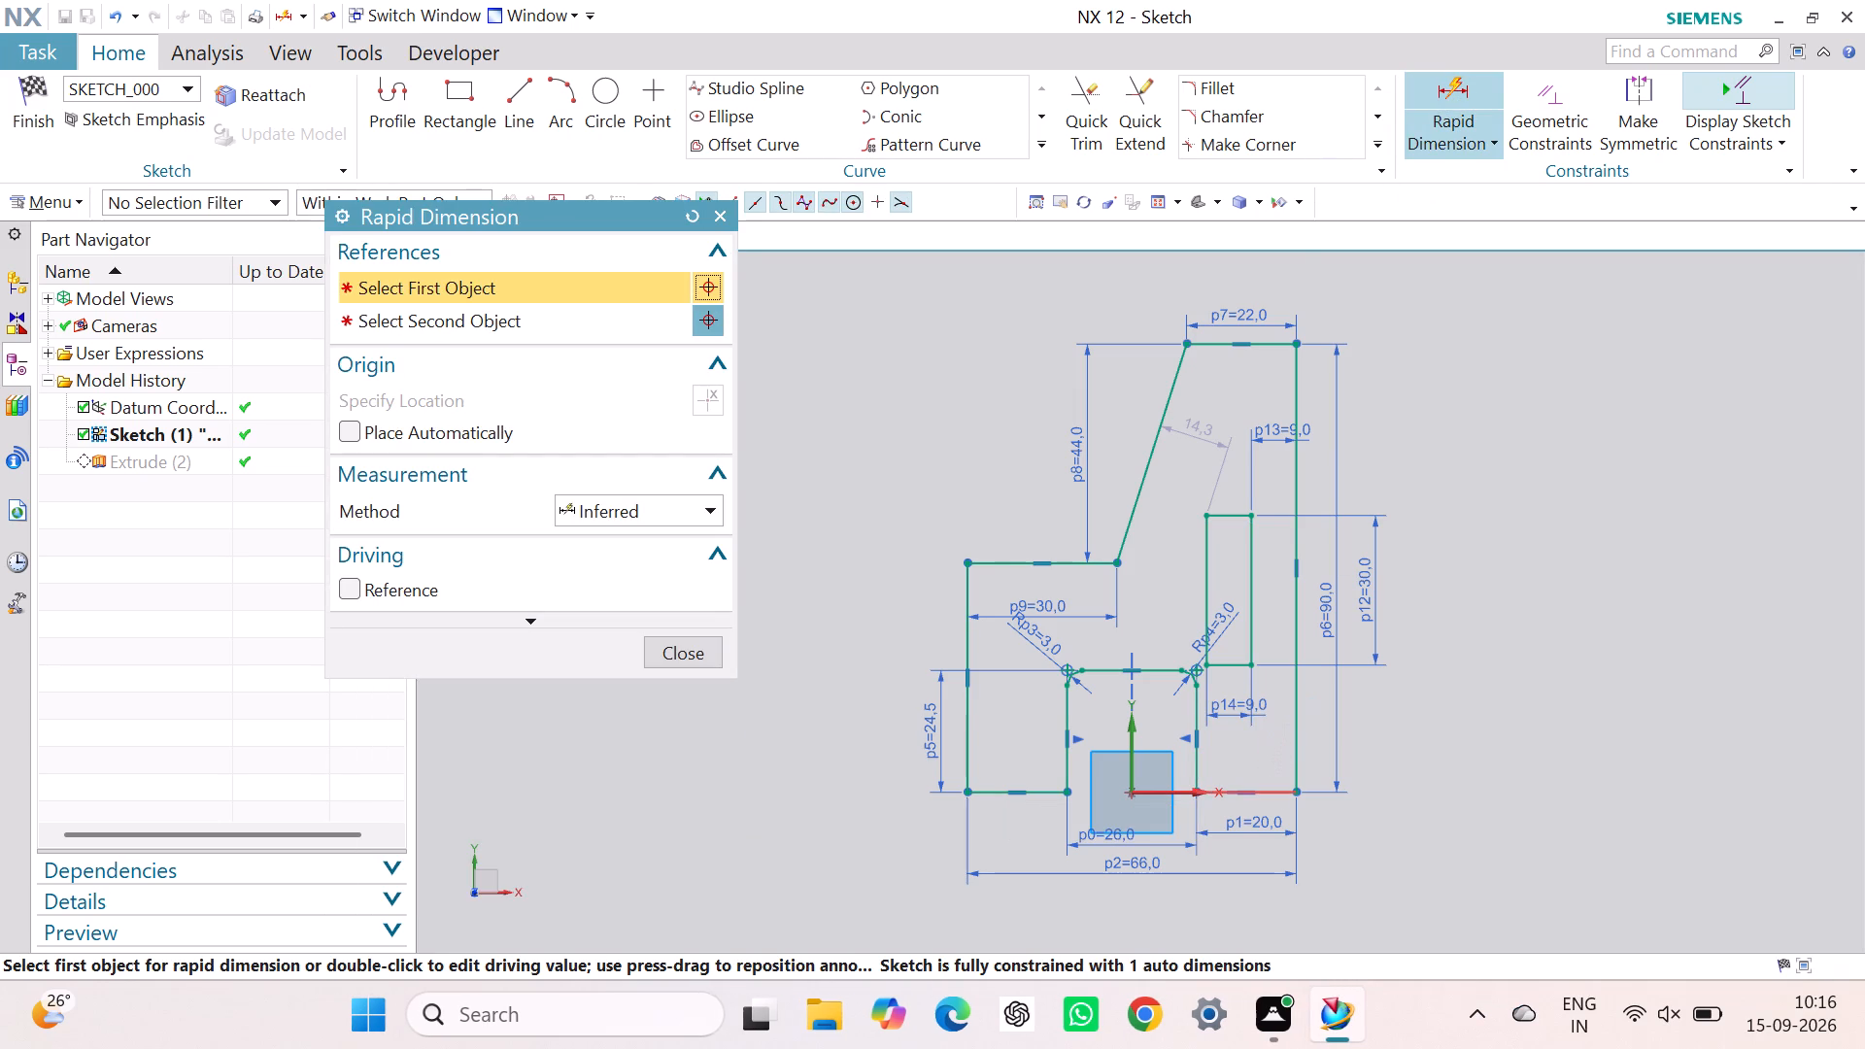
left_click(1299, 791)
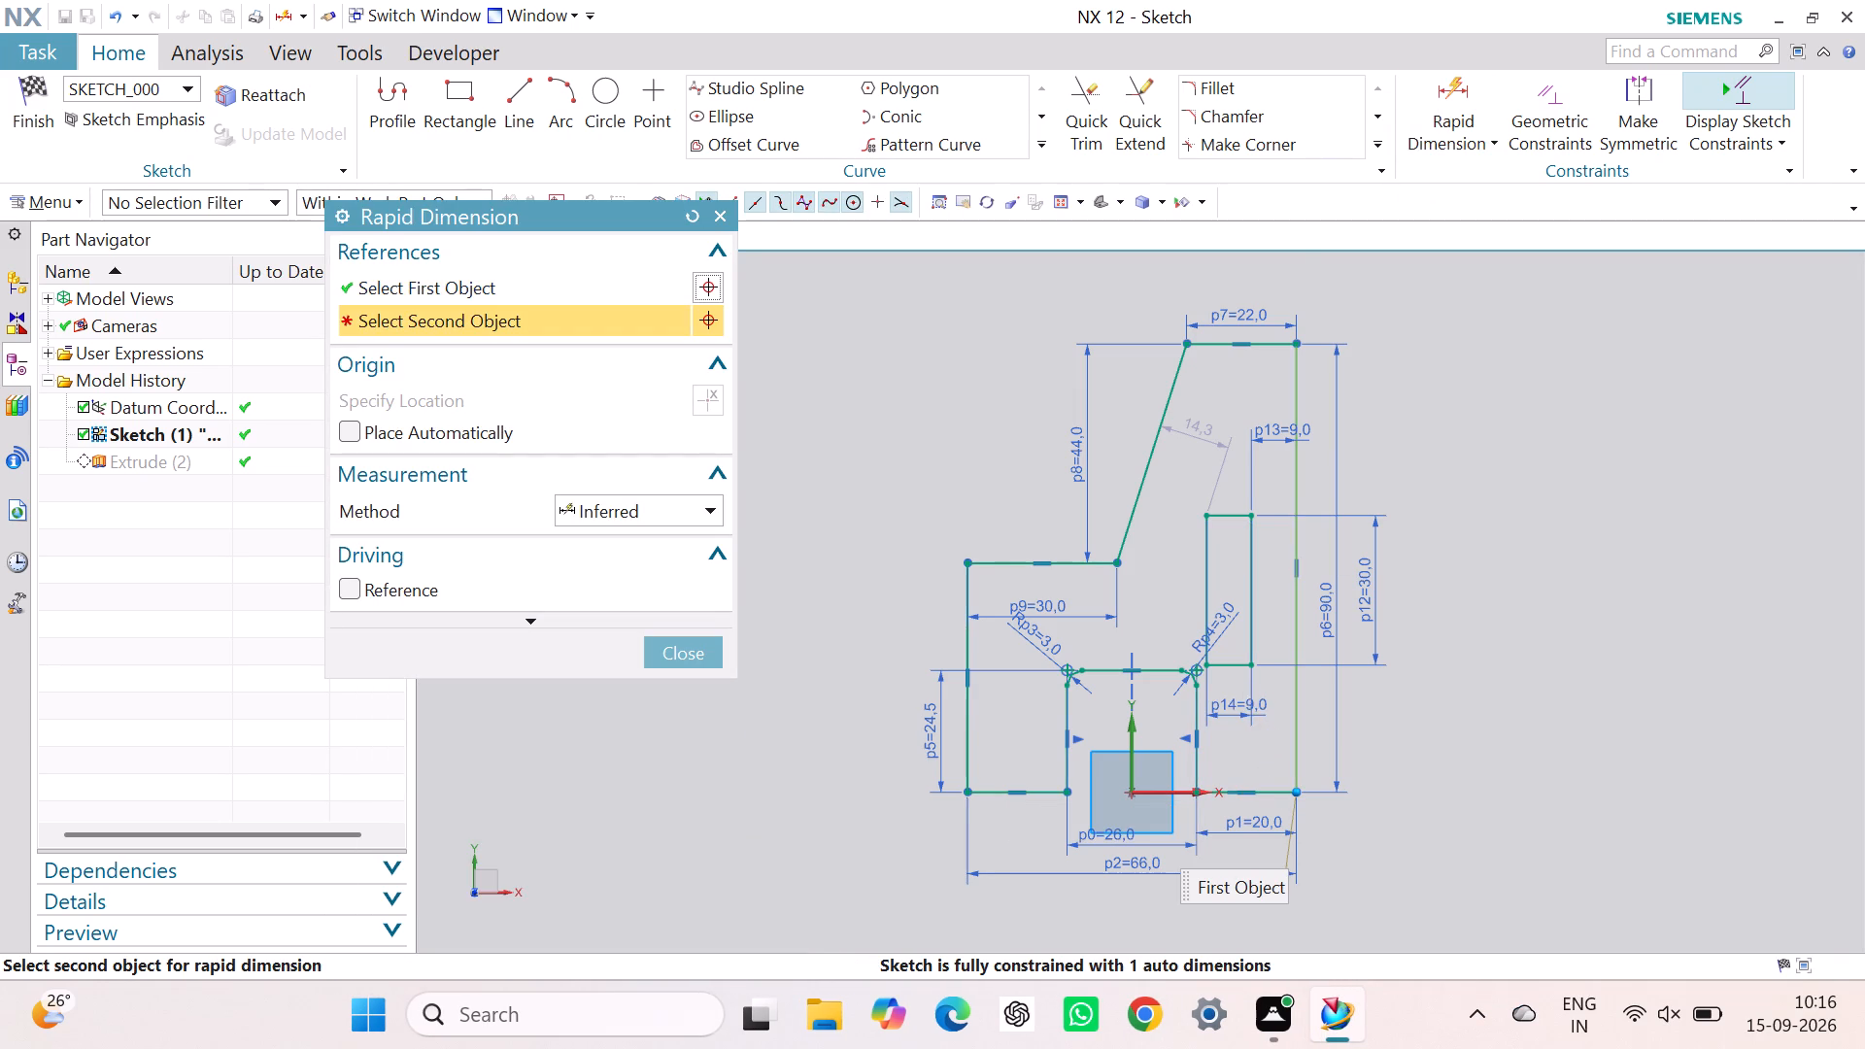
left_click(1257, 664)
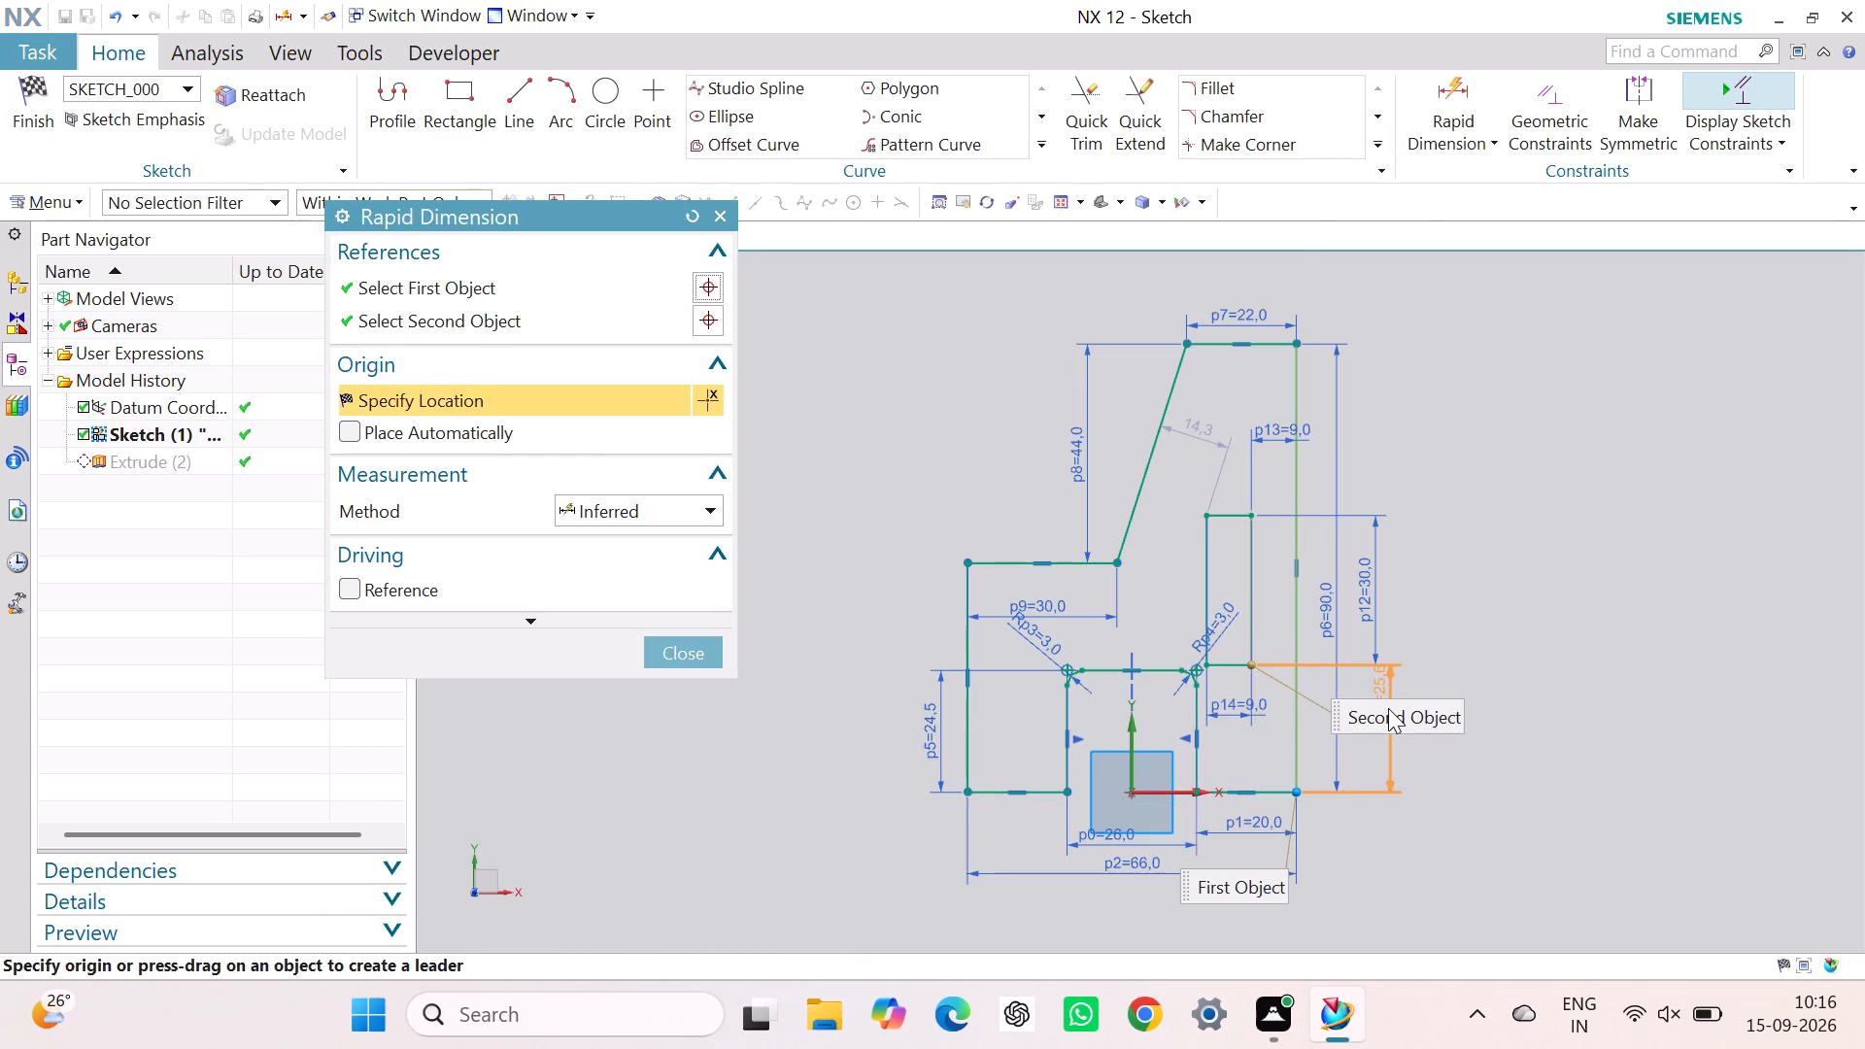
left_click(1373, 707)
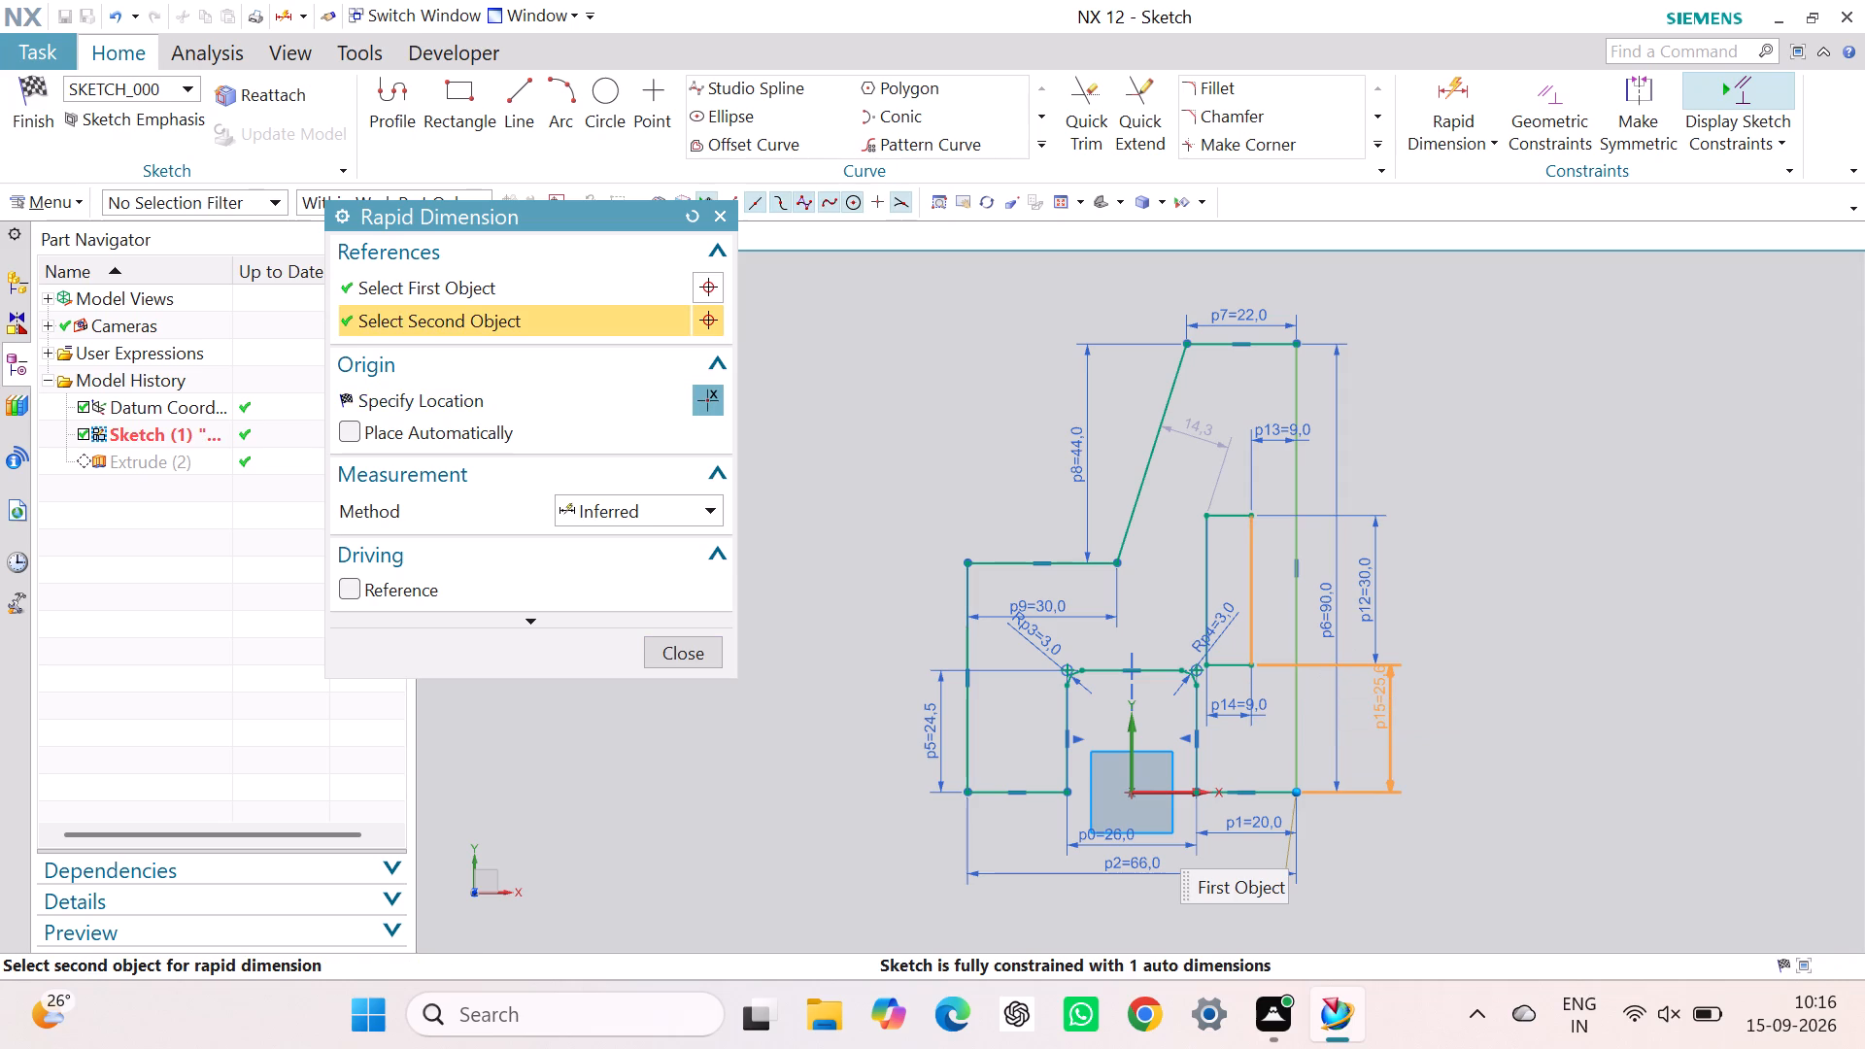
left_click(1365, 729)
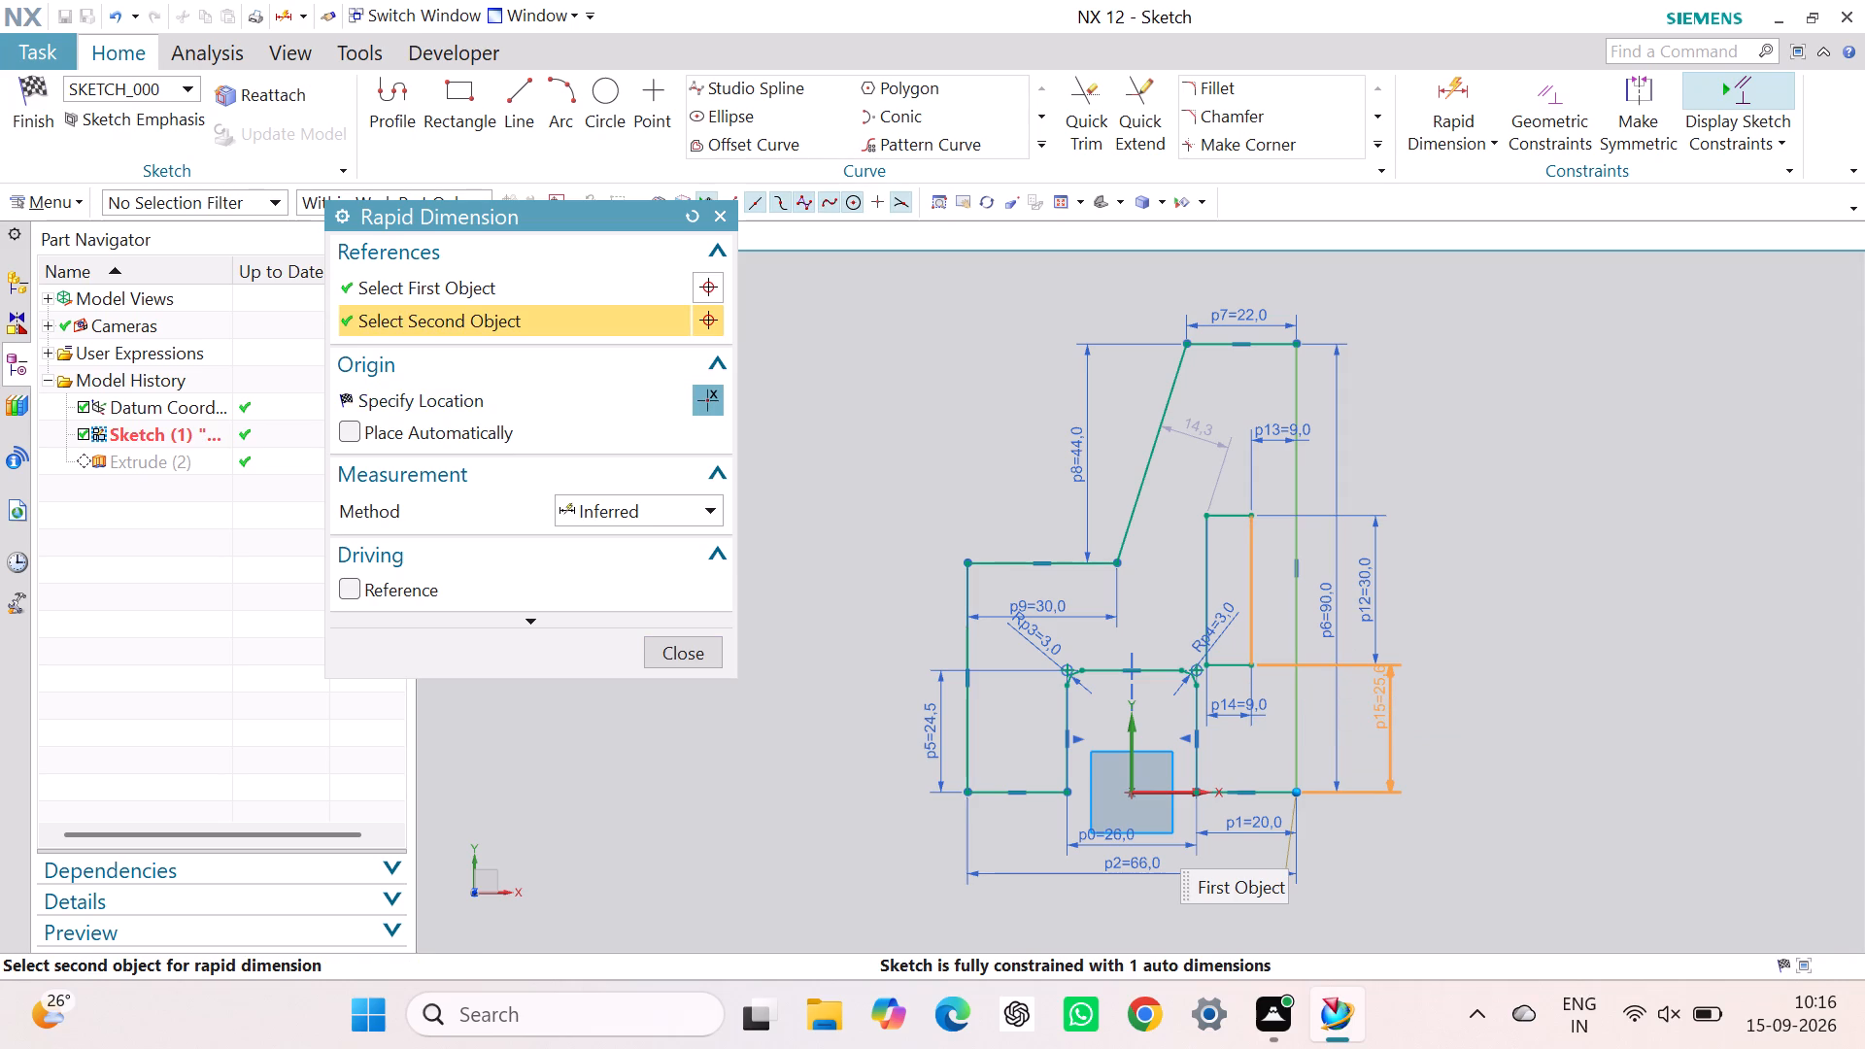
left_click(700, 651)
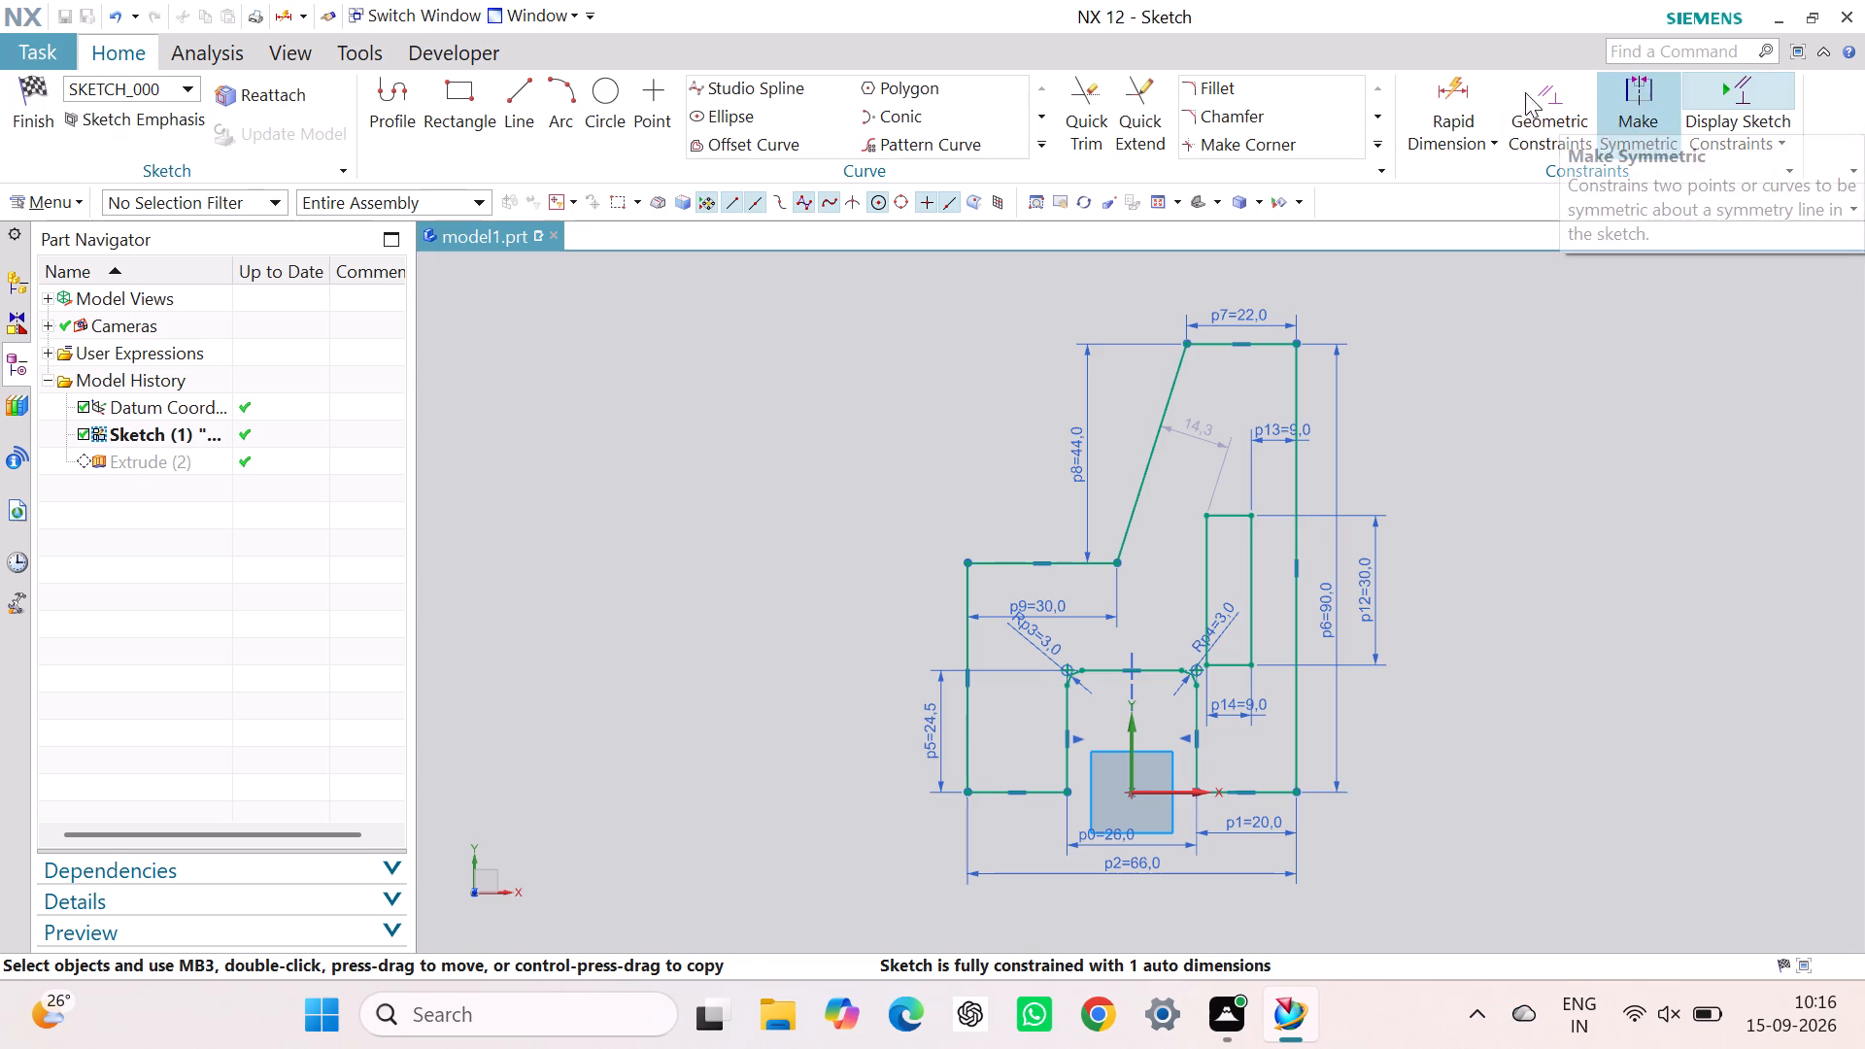
Dimension the vertical distance from the profile's bottom edge to the rectangle's bottom edge outside the long vertical edge, and set it to 41 mm.
left_click(1471, 93)
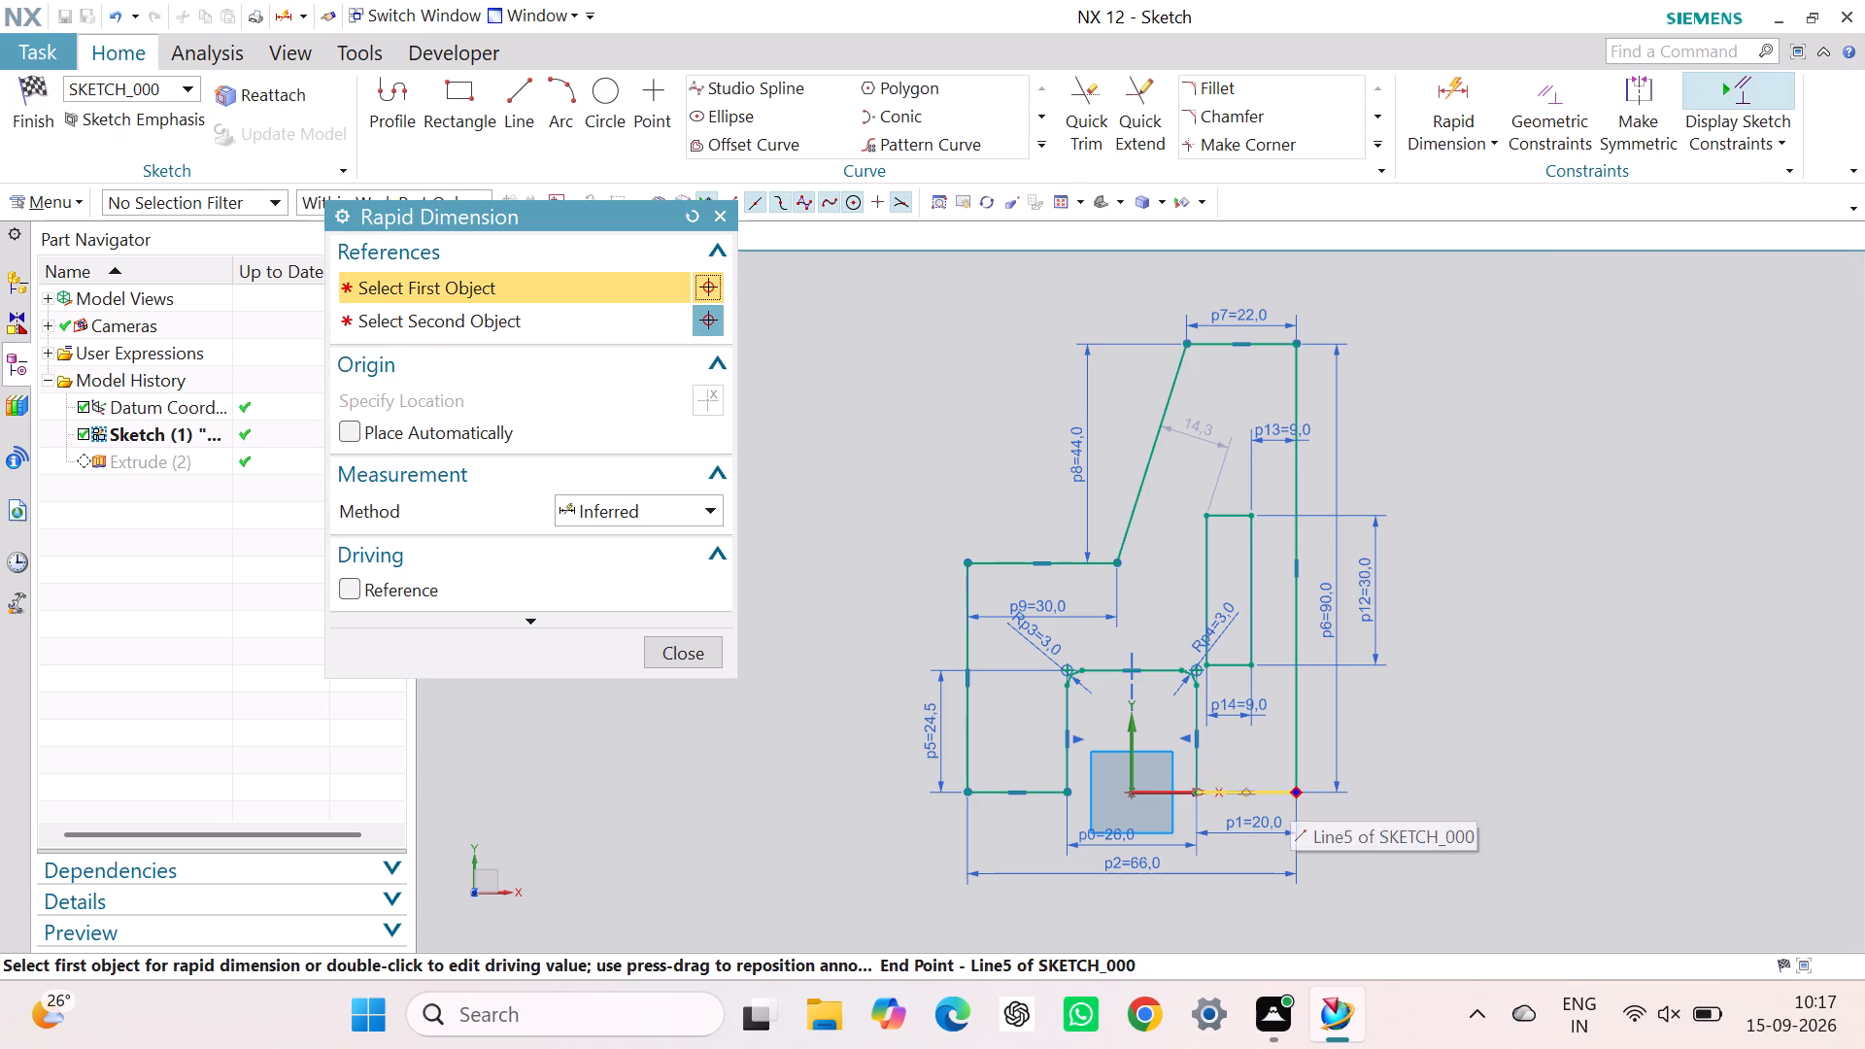
left_click(1297, 789)
left_click(1255, 663)
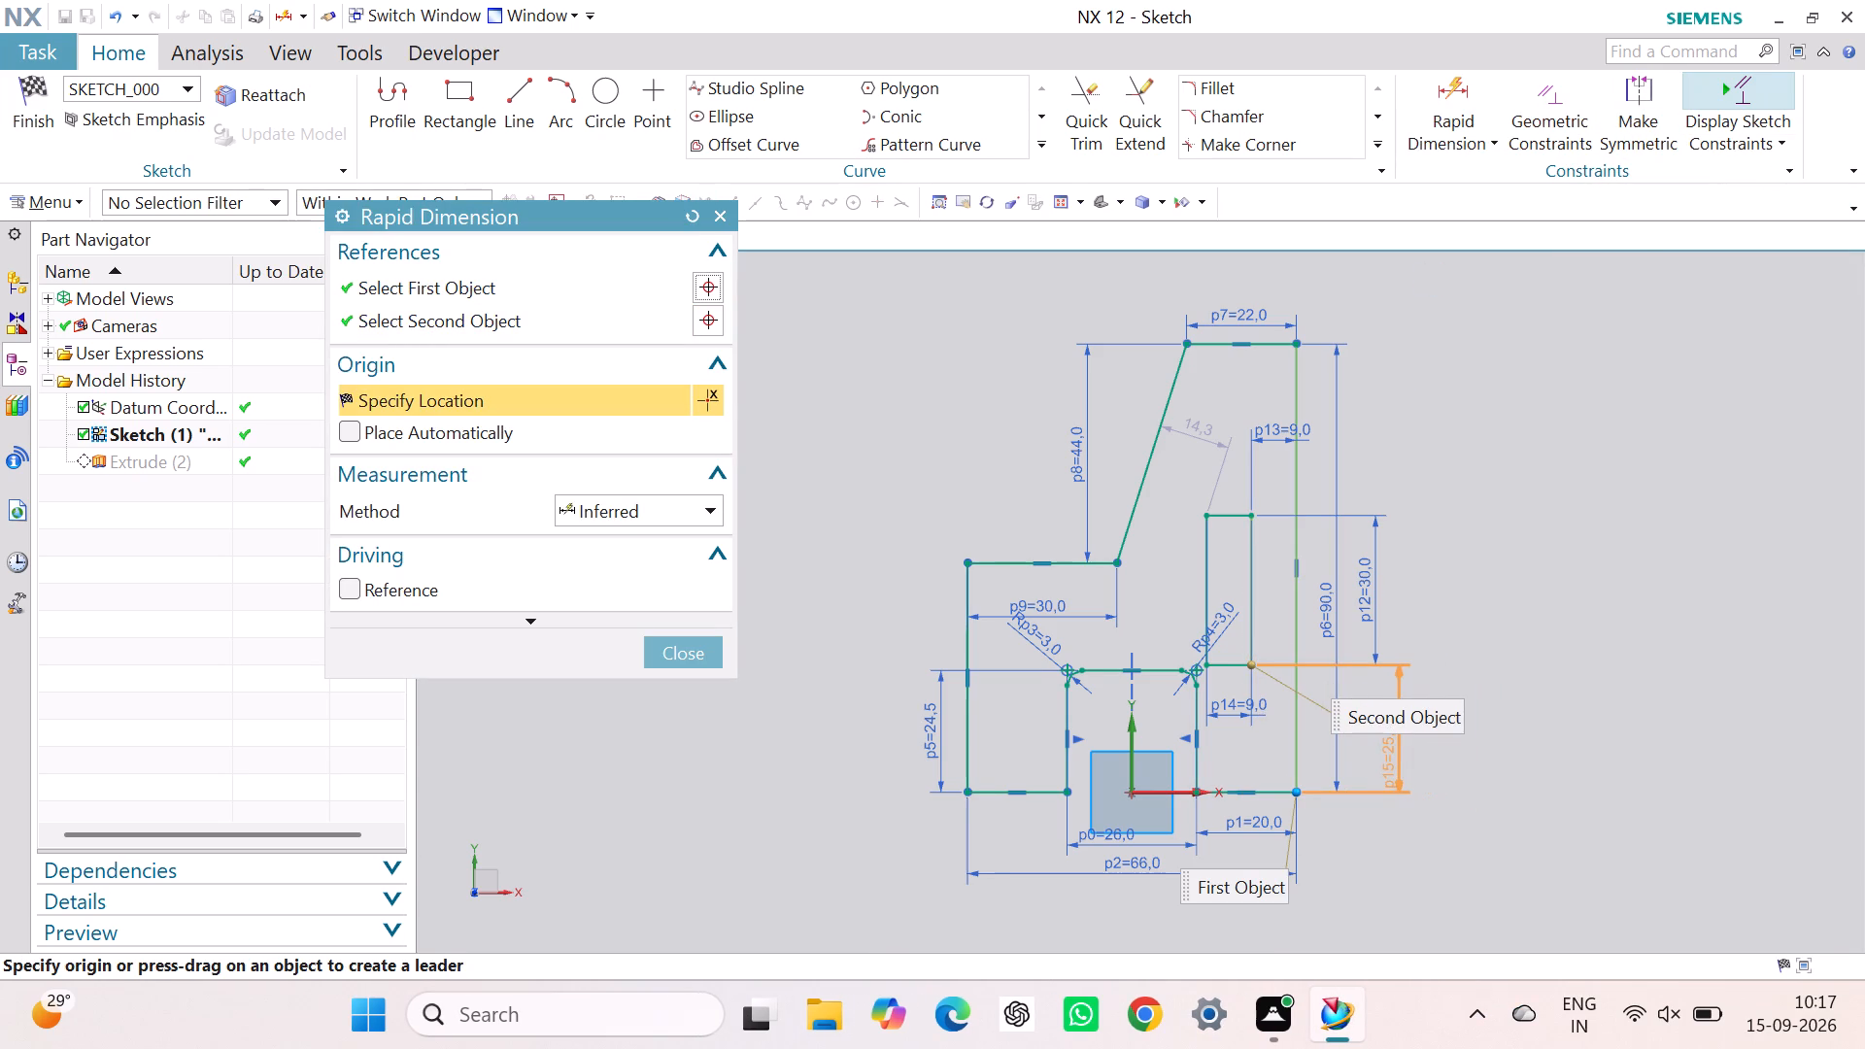
left_click(1384, 757)
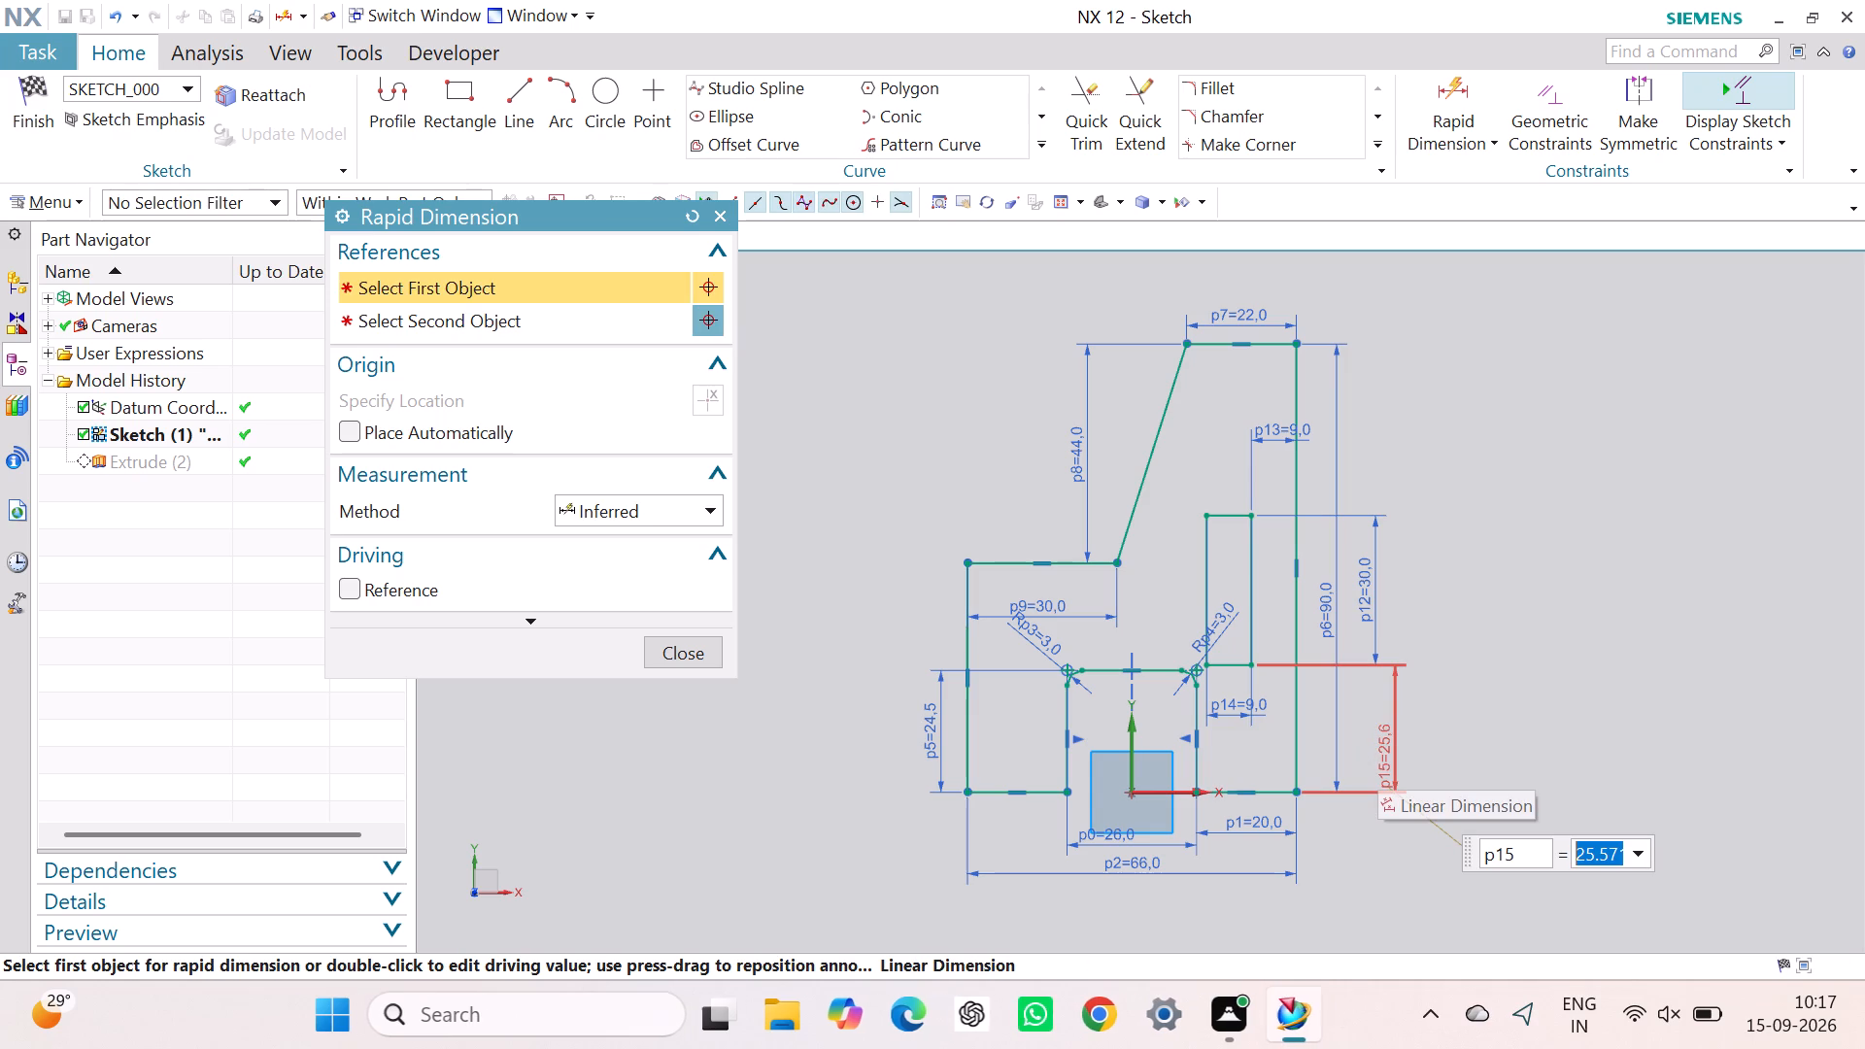
key("4")
key("1")
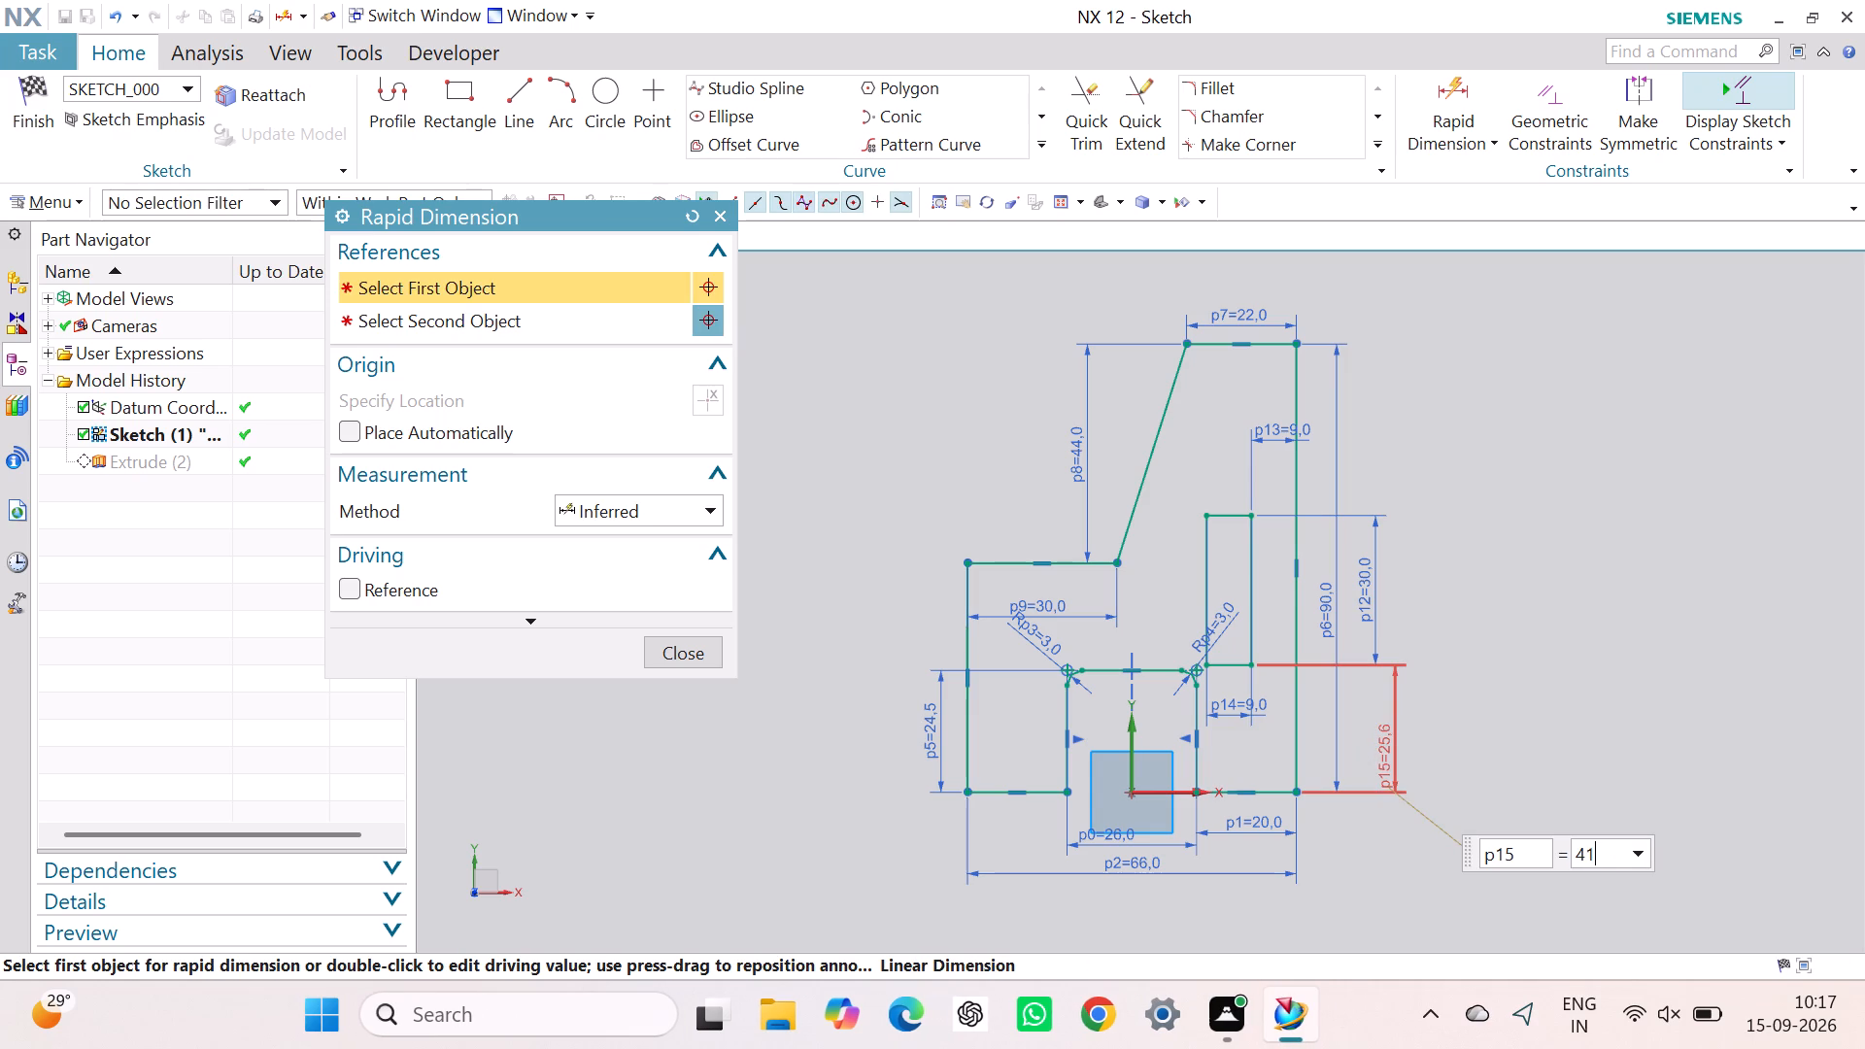
key("Return")
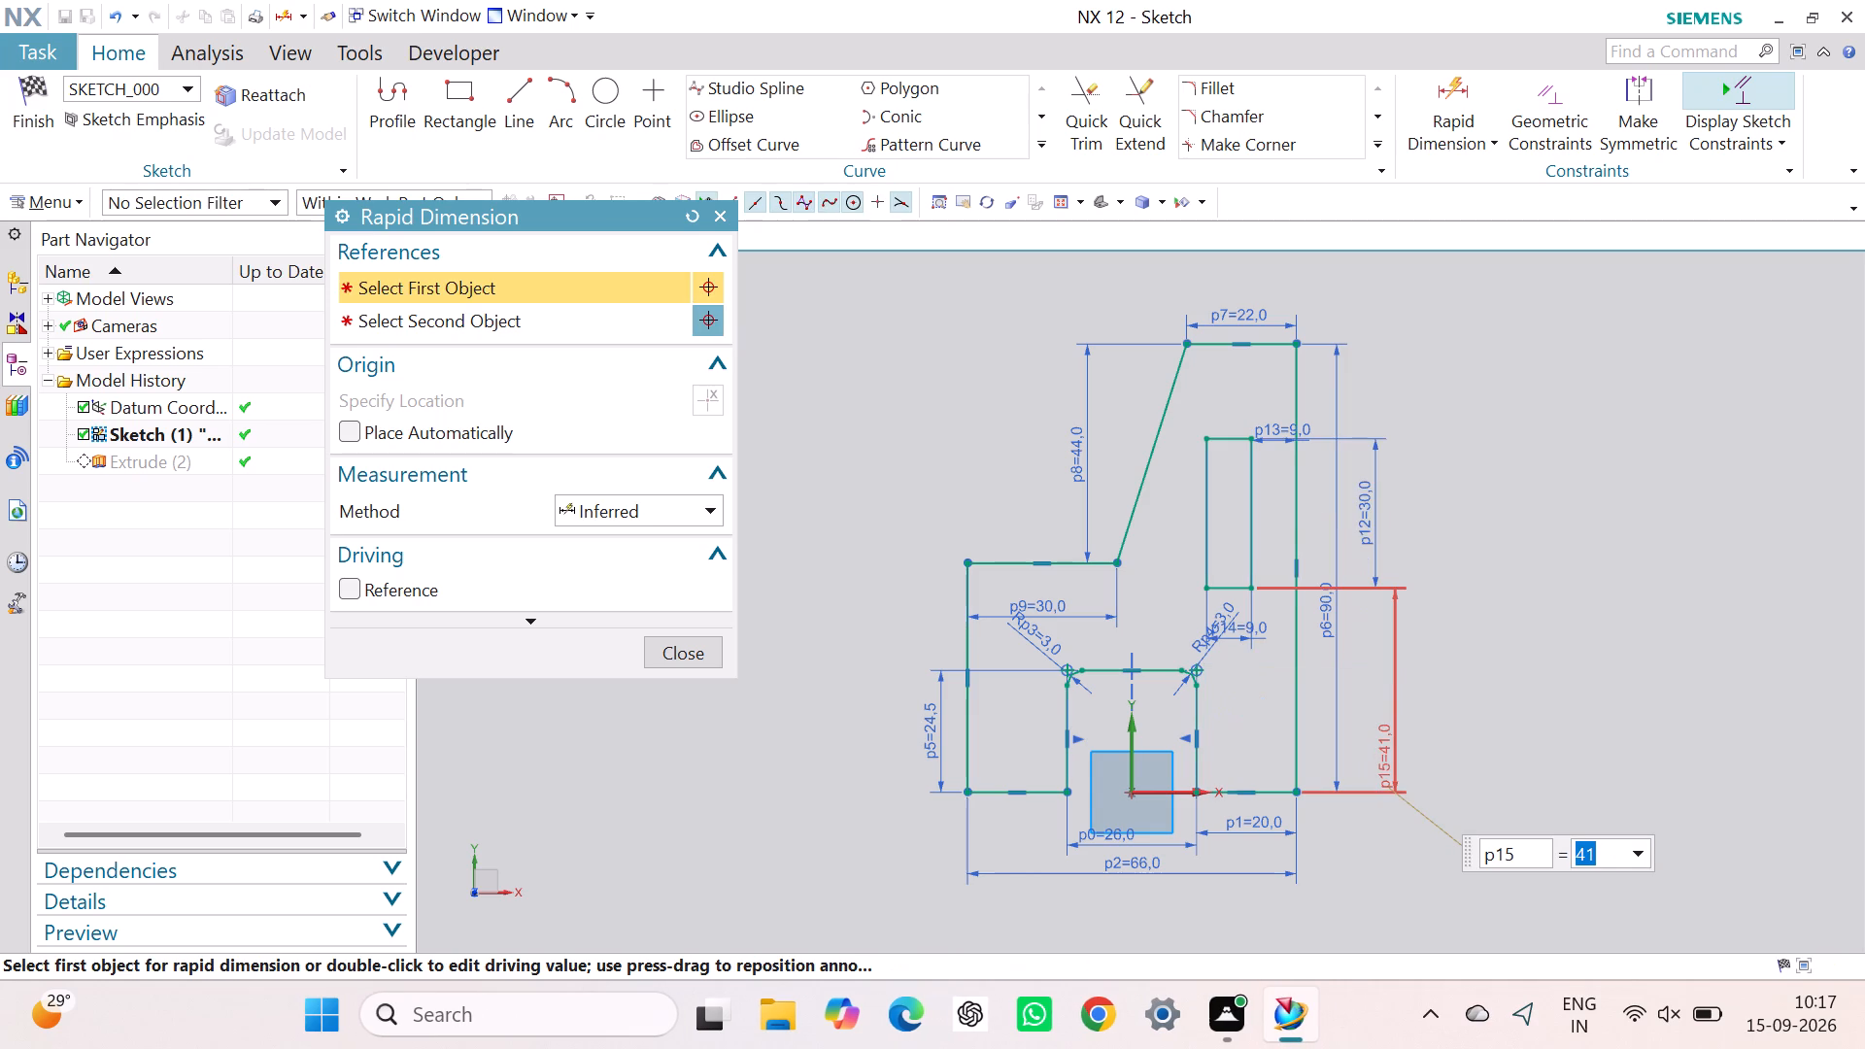
left_click(691, 652)
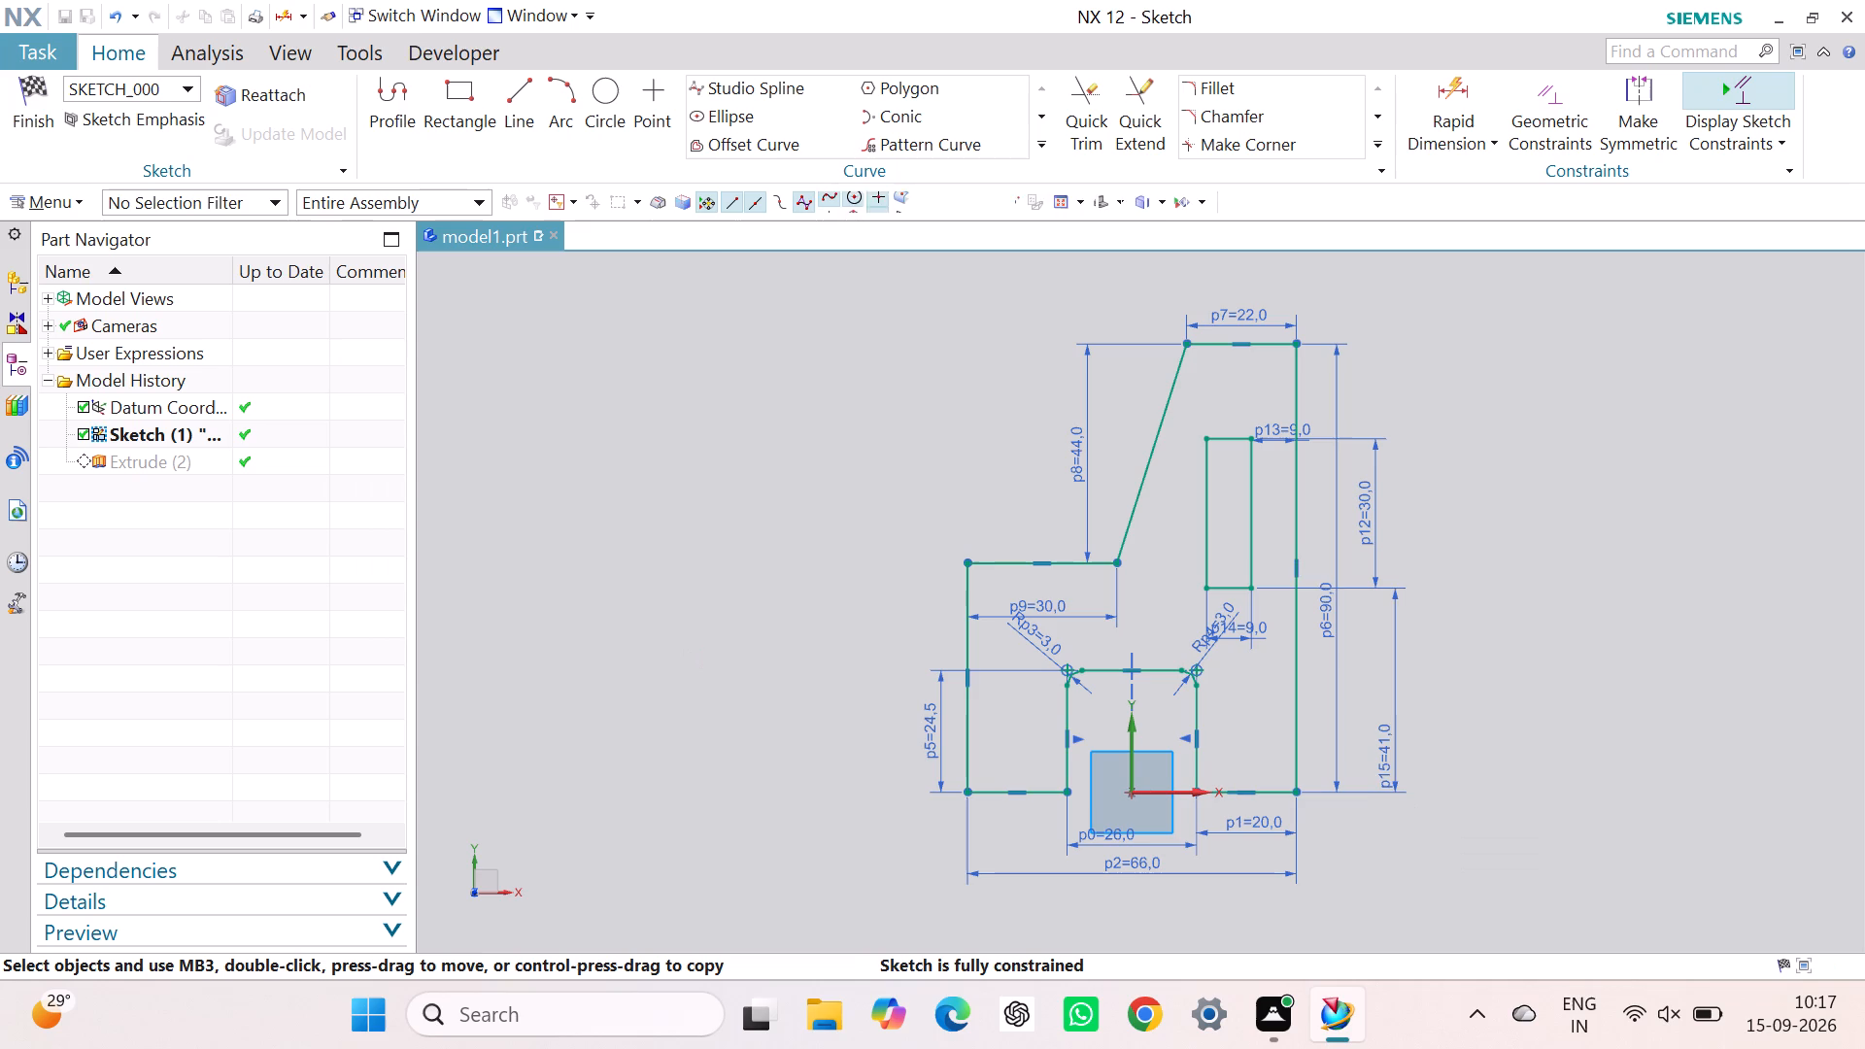
left_click(1479, 578)
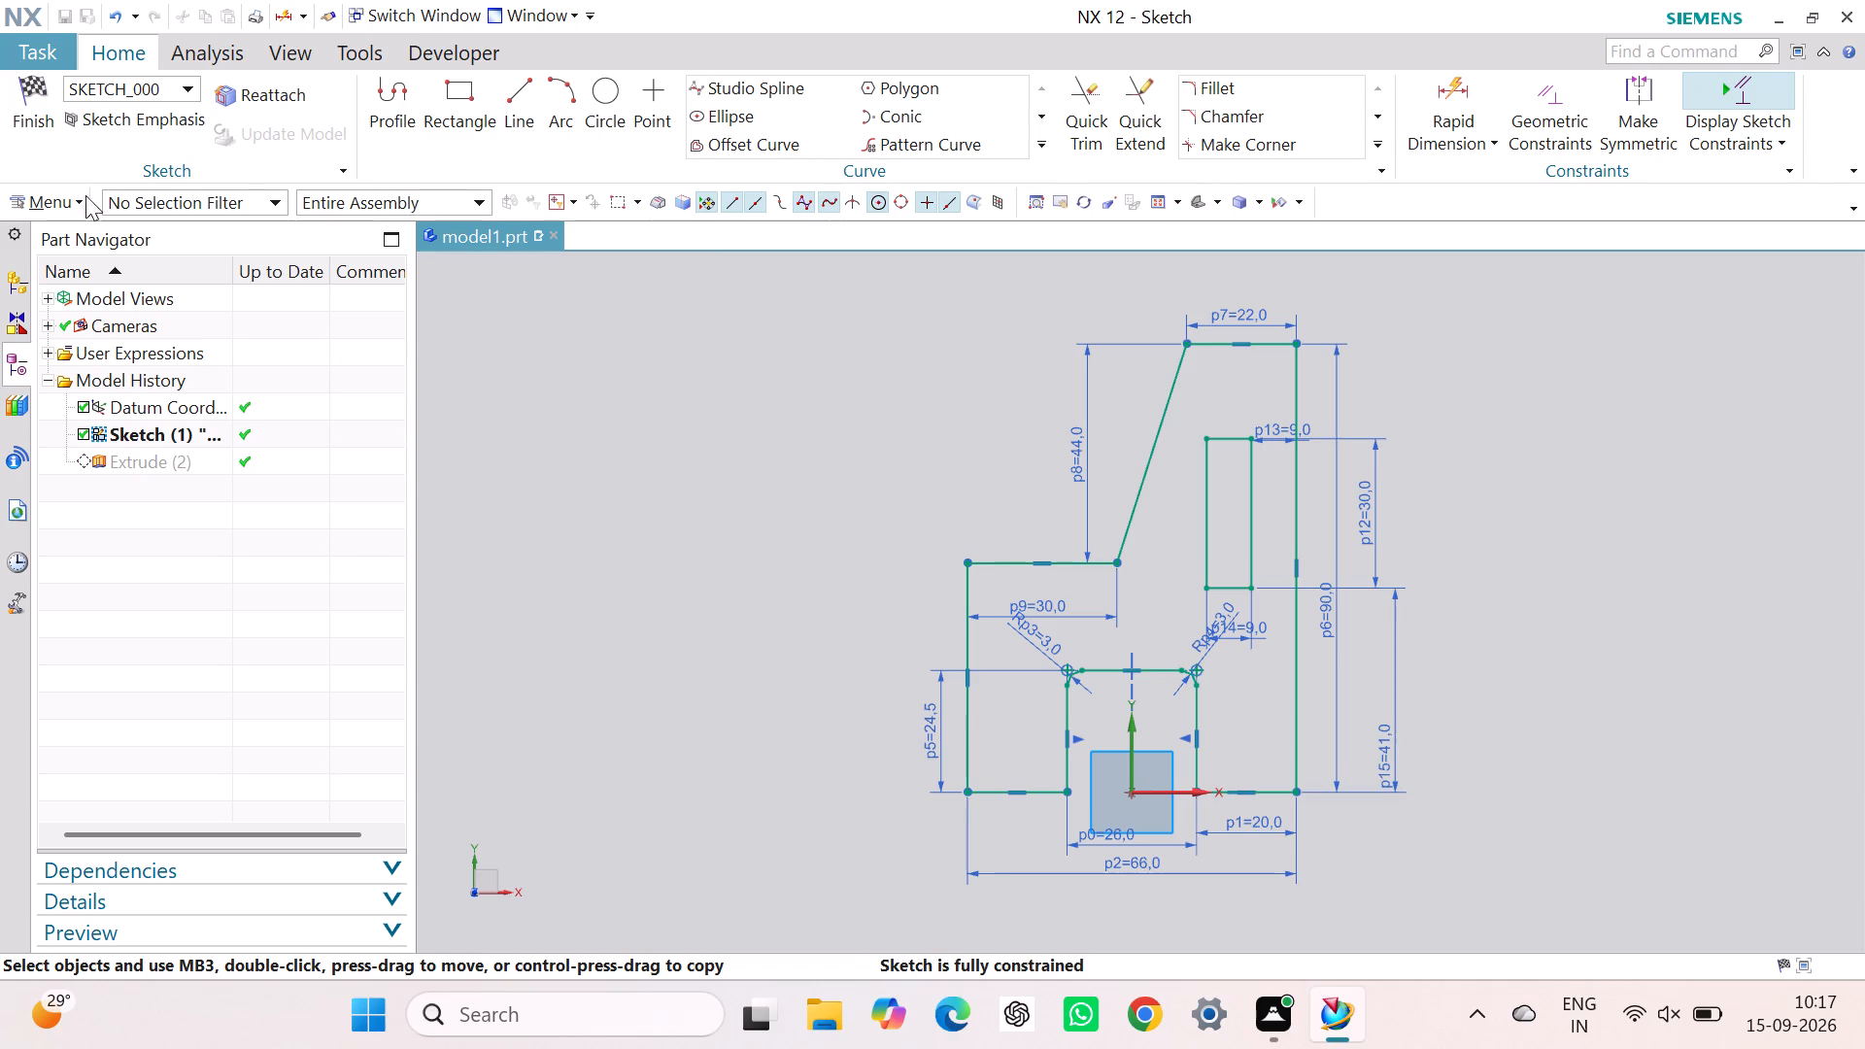
Finish the sketch and return to the solid model.
left_click(28, 105)
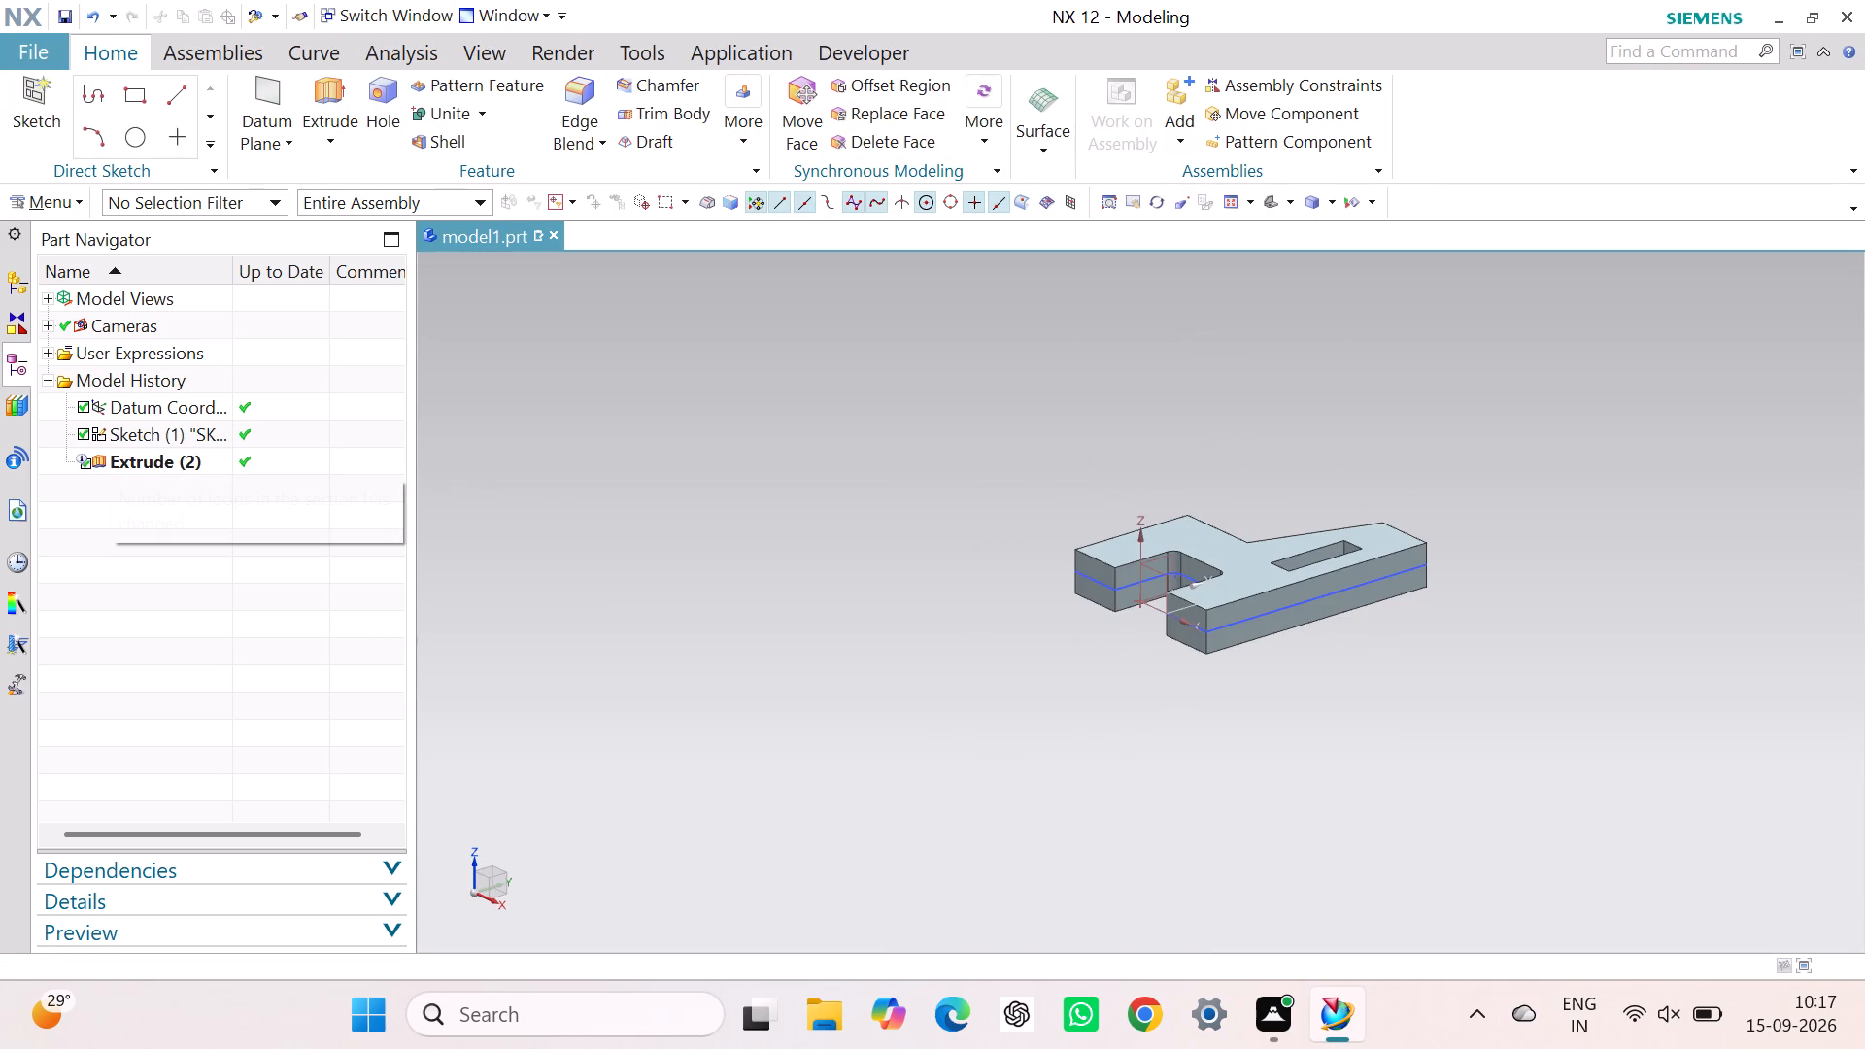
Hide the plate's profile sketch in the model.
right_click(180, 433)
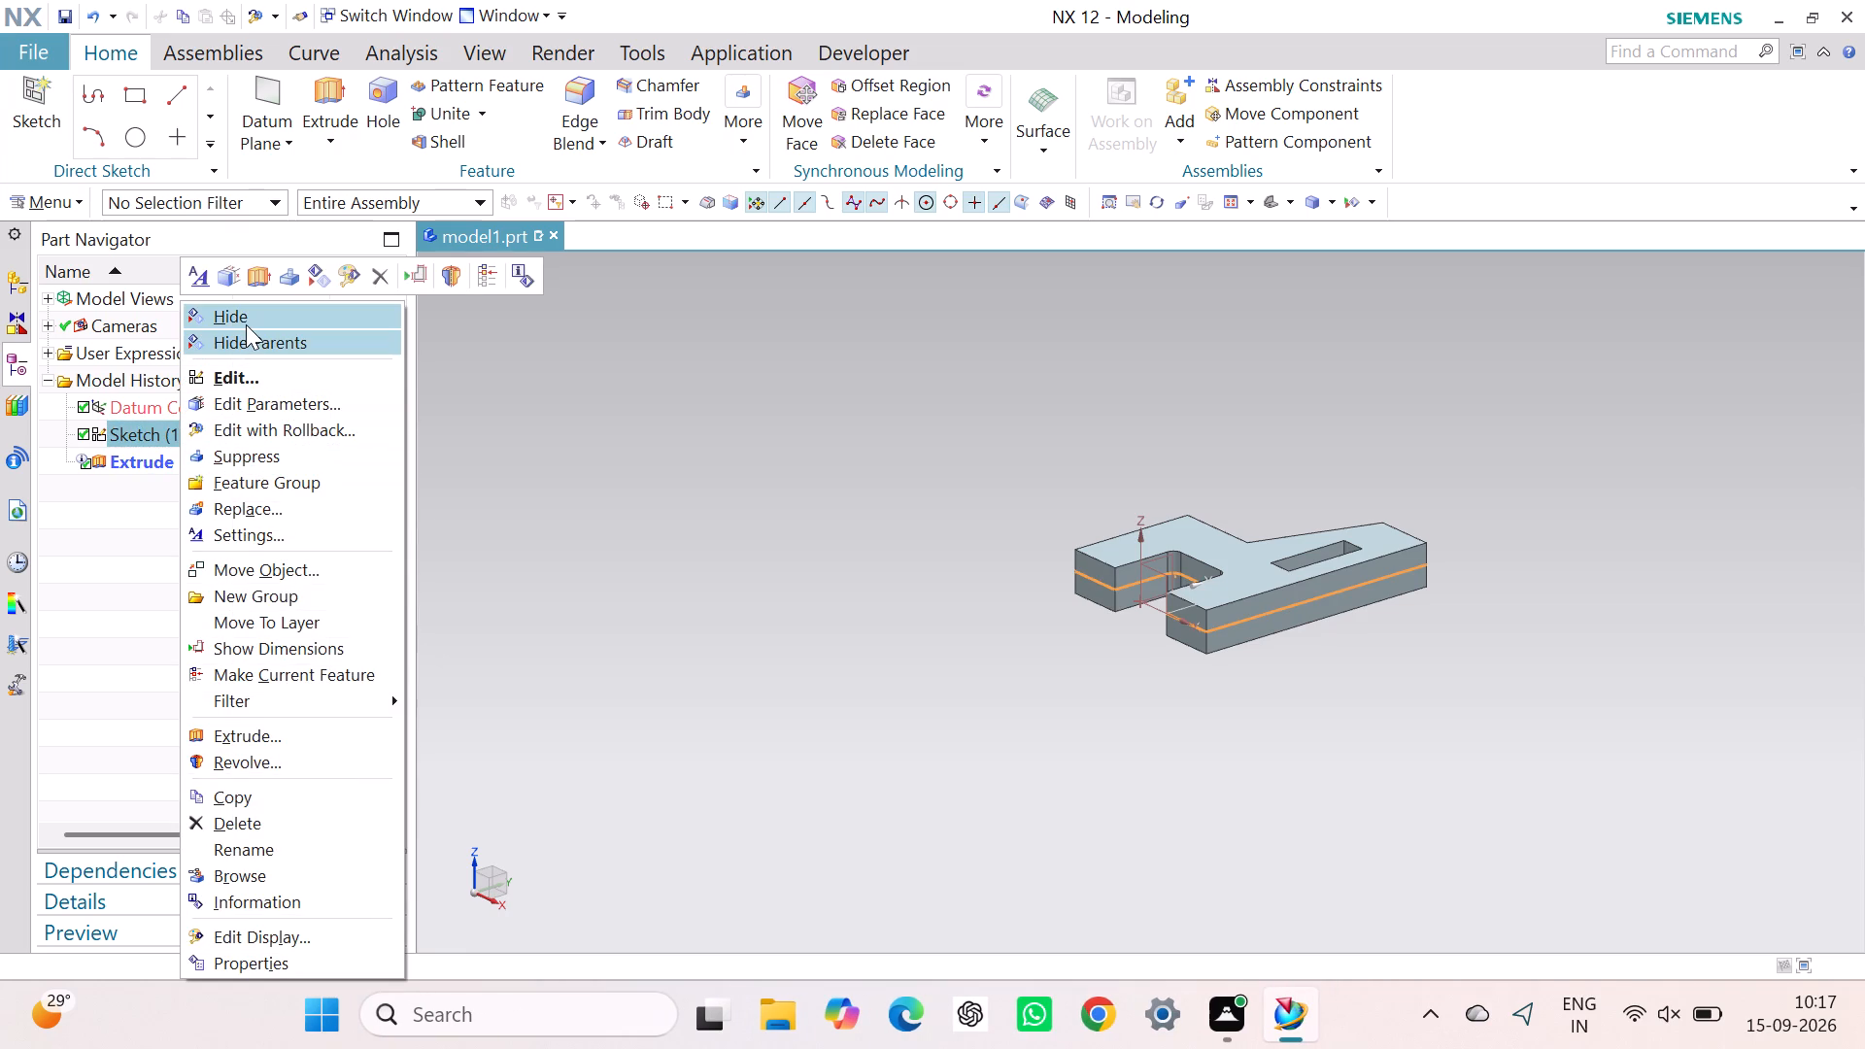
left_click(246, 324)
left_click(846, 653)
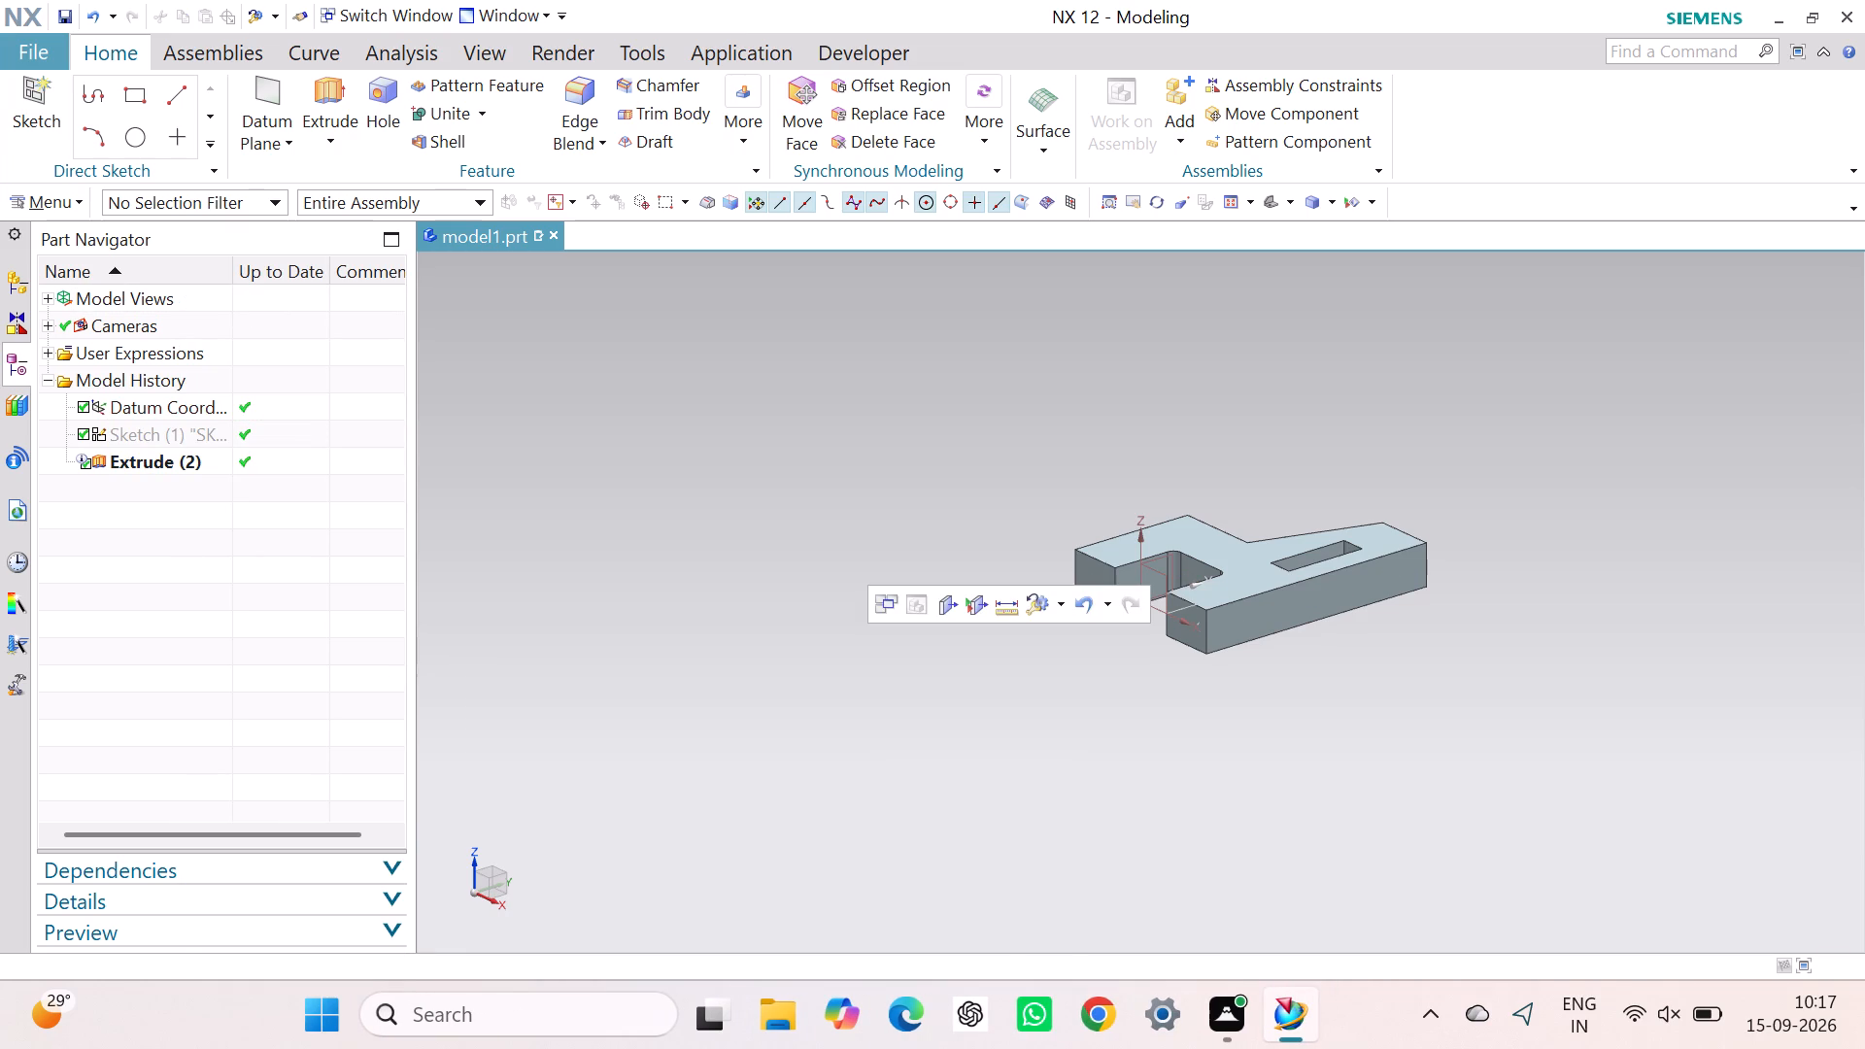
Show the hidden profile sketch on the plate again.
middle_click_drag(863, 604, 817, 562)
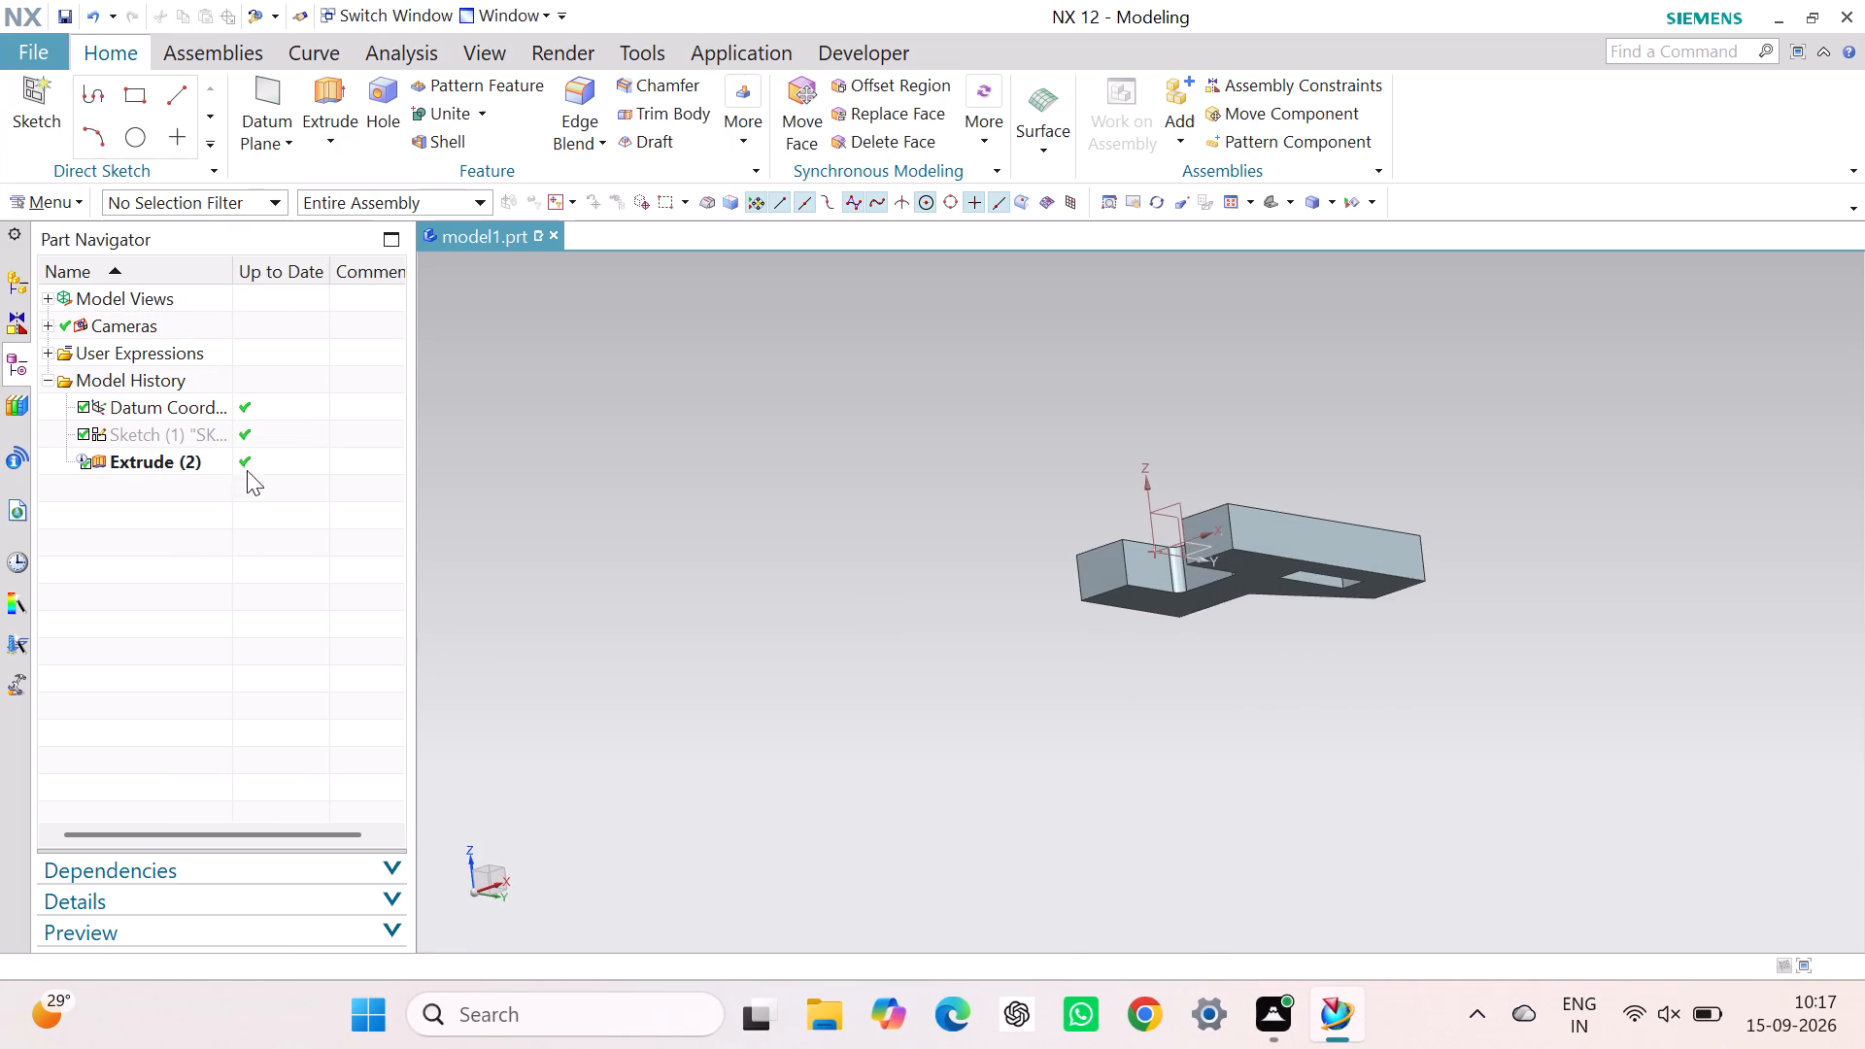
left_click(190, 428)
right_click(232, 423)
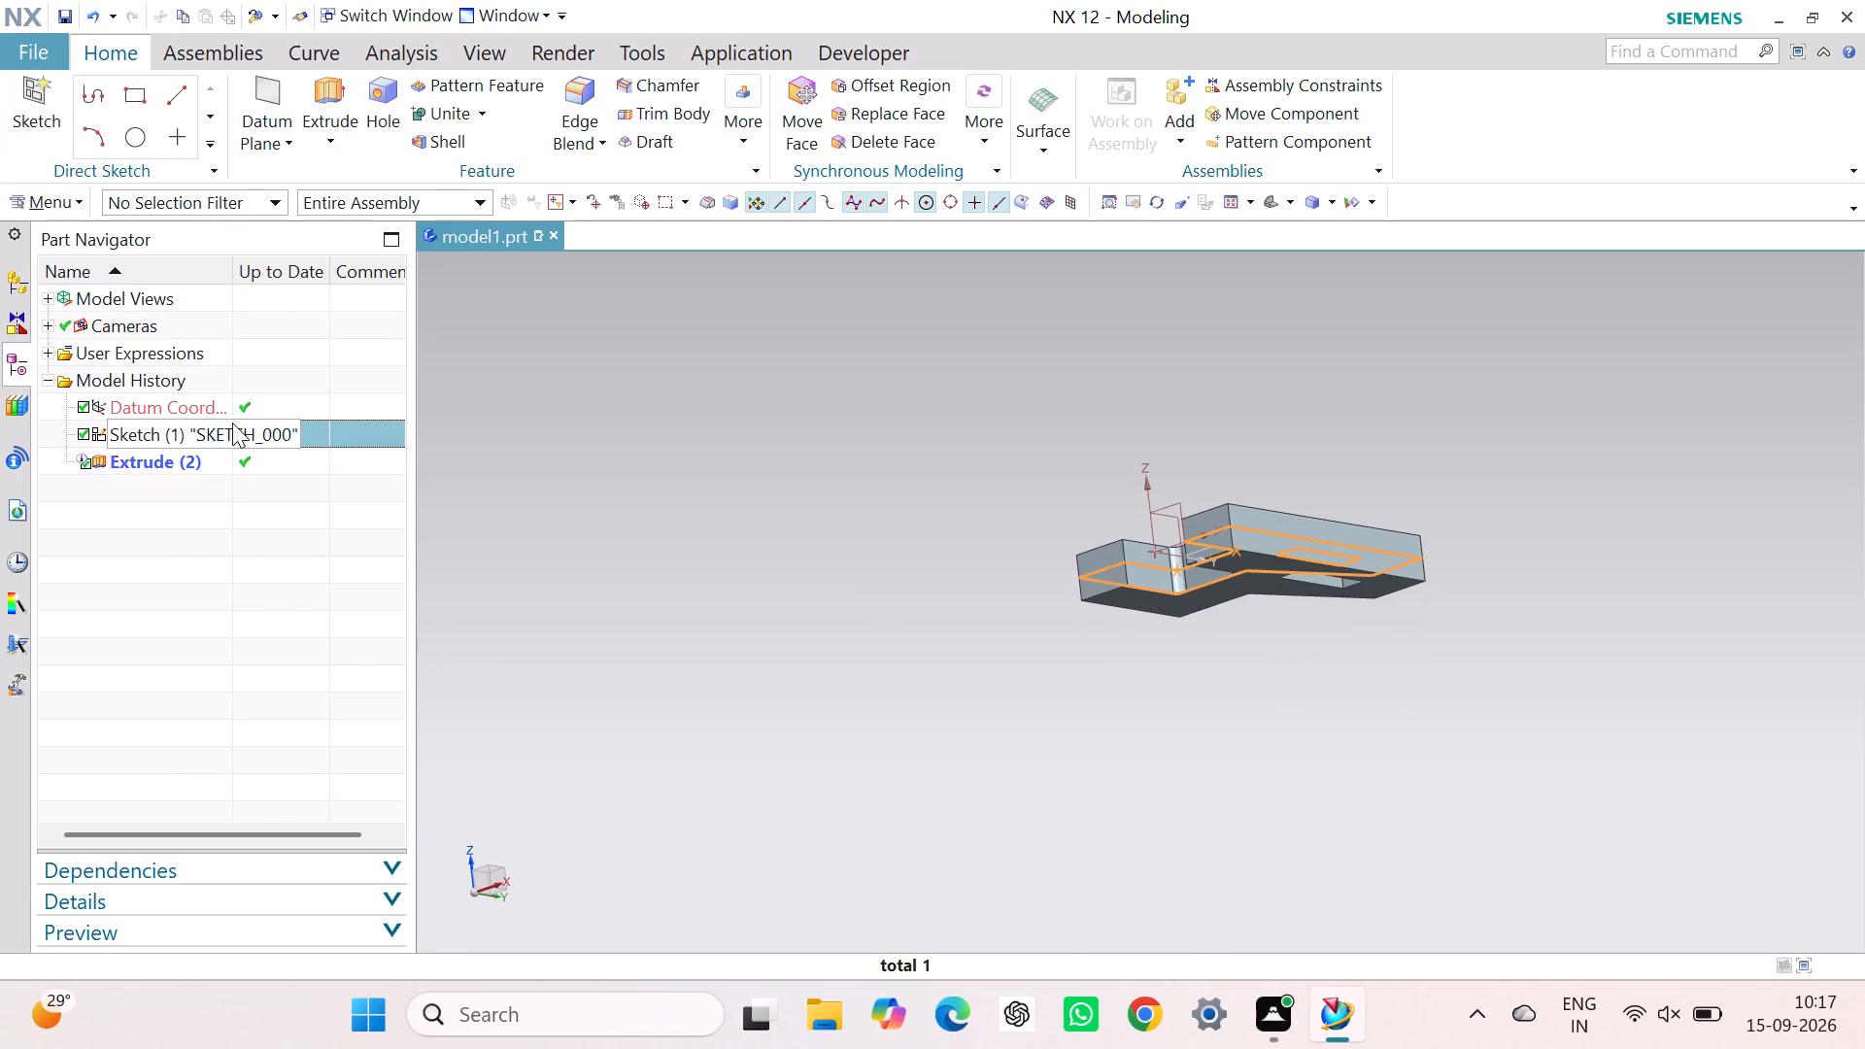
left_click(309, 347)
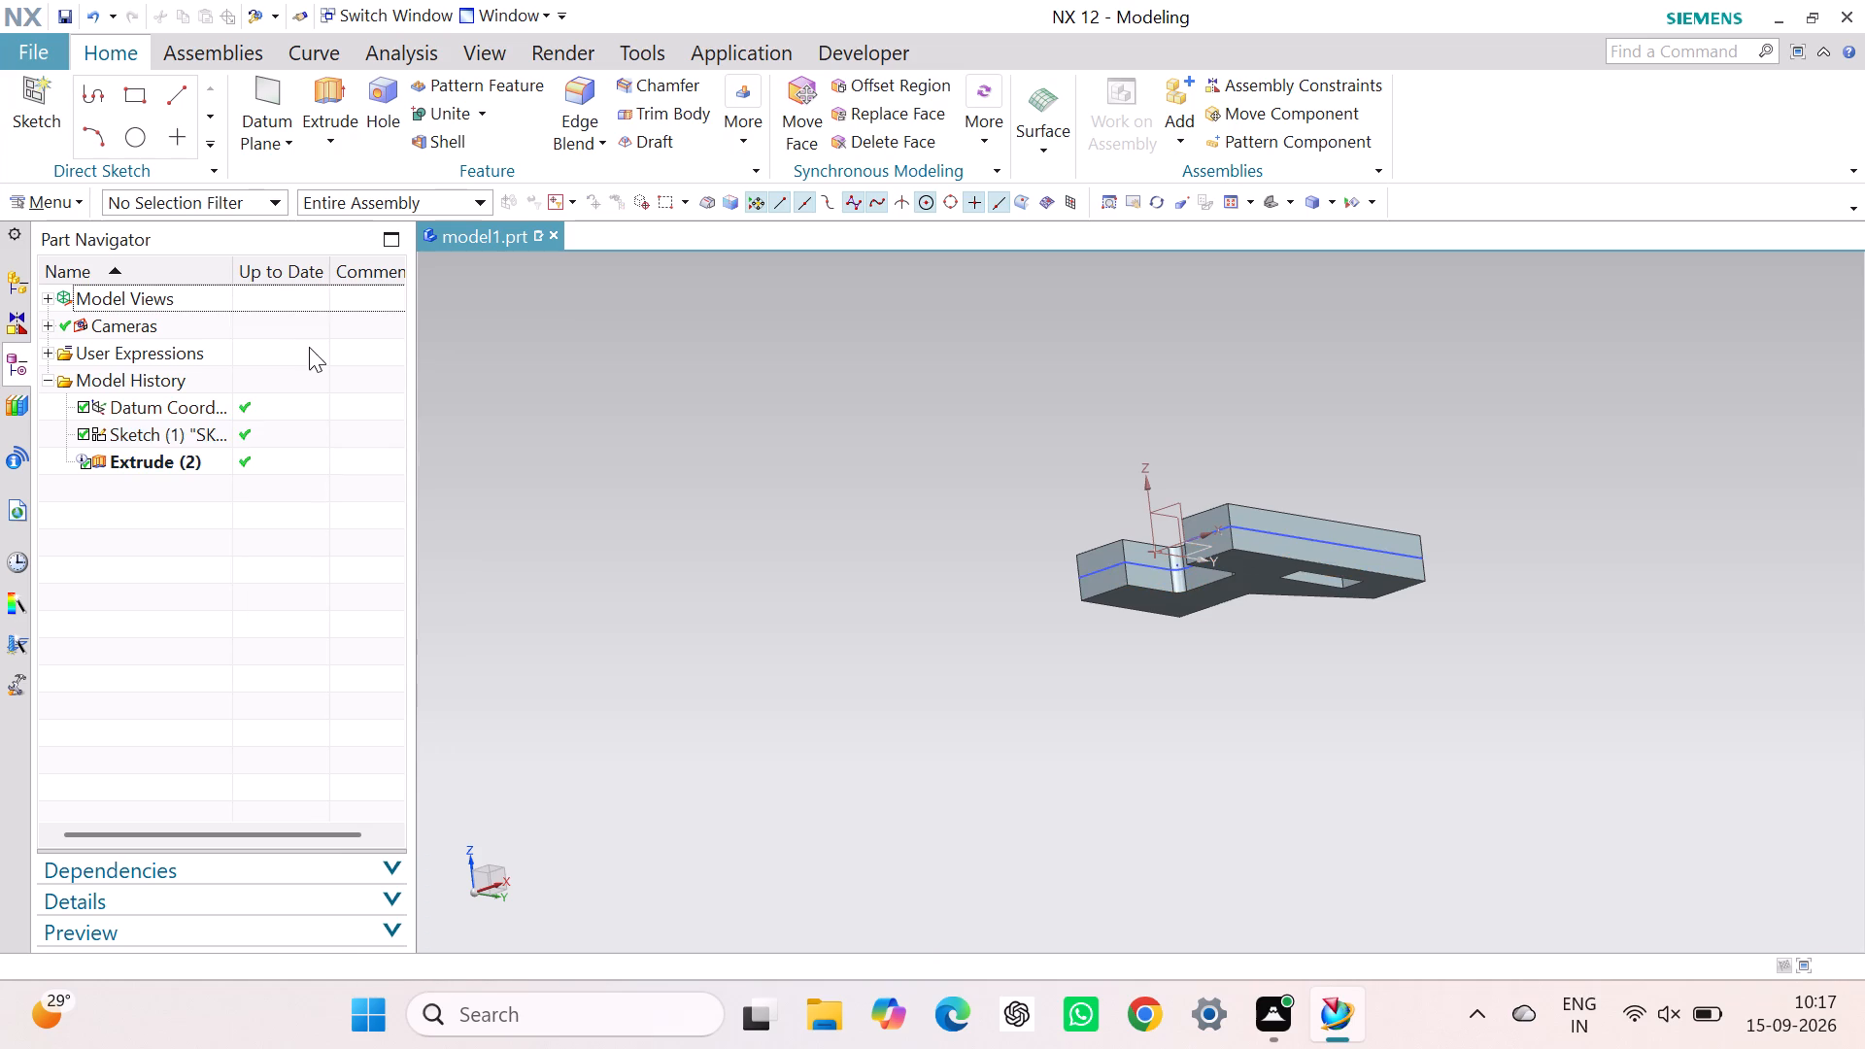
Hide the profile sketch, keeping the extruded plate displayed.
middle_click_drag(783, 501, 773, 592)
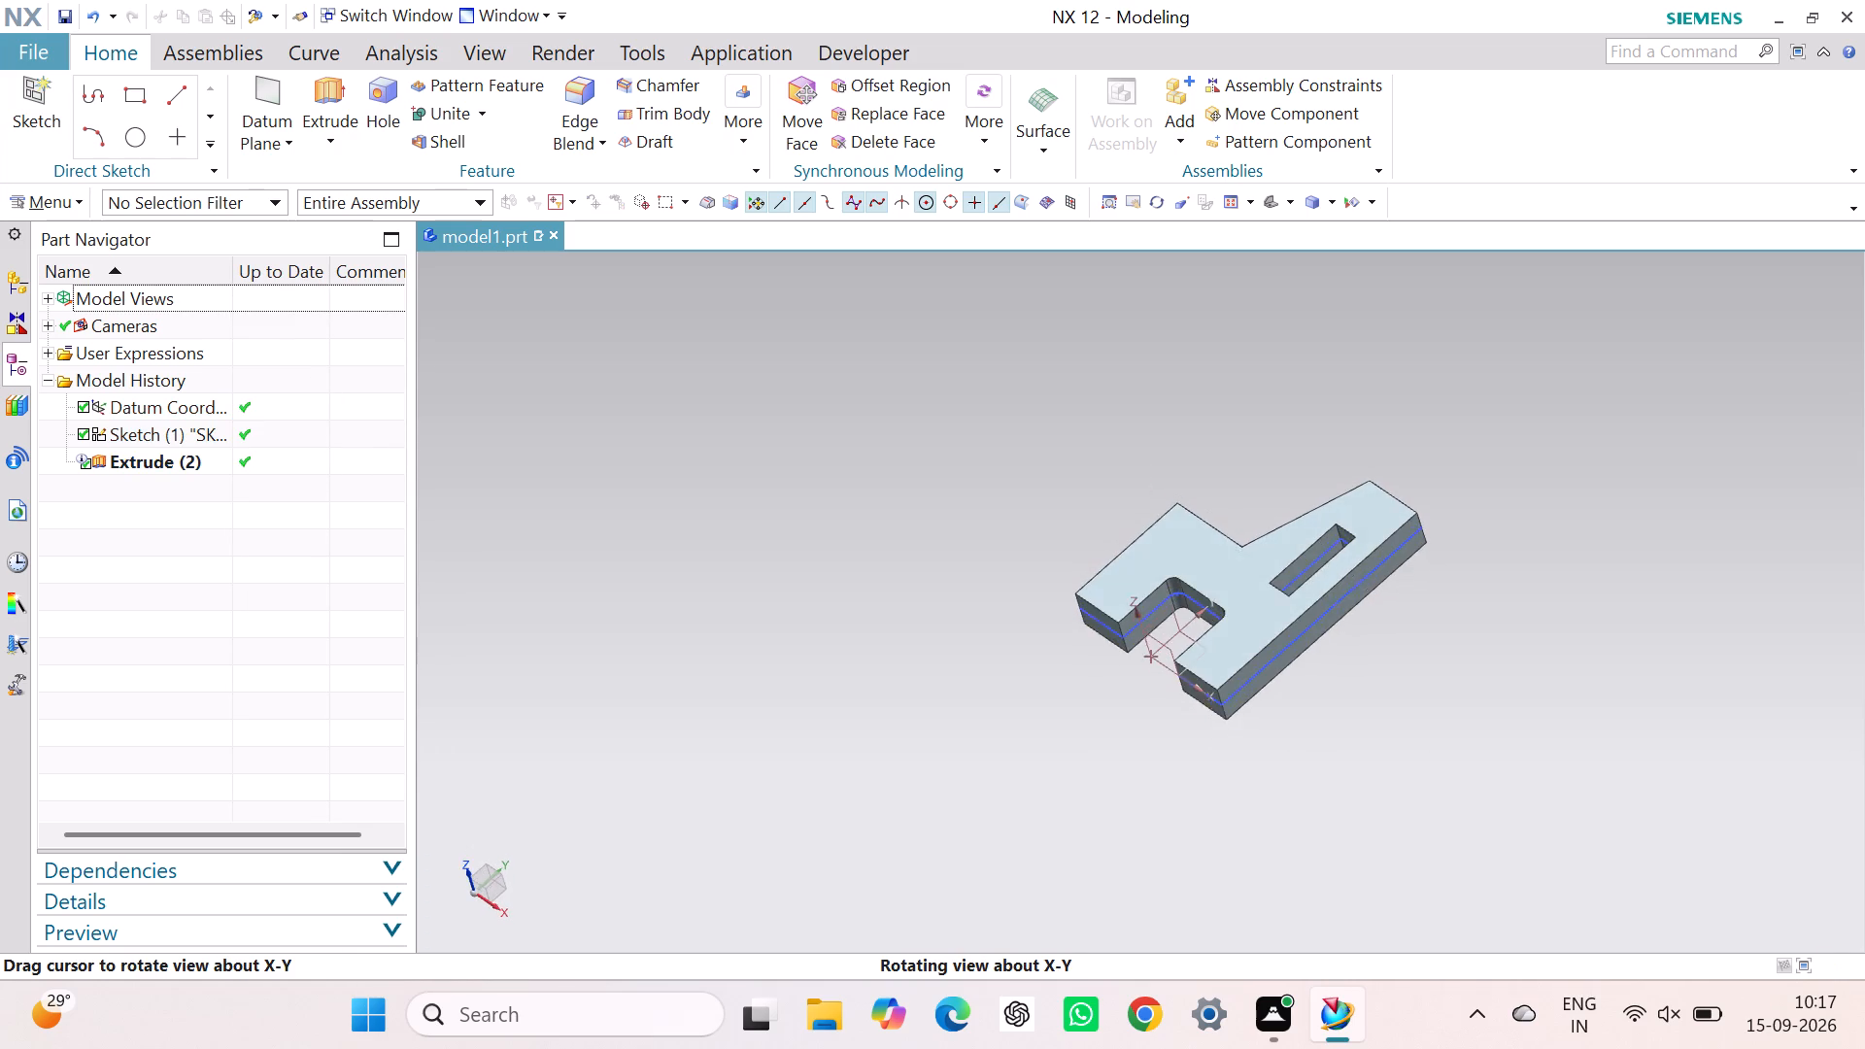
middle_click_drag(773, 592, 772, 587)
right_click(204, 437)
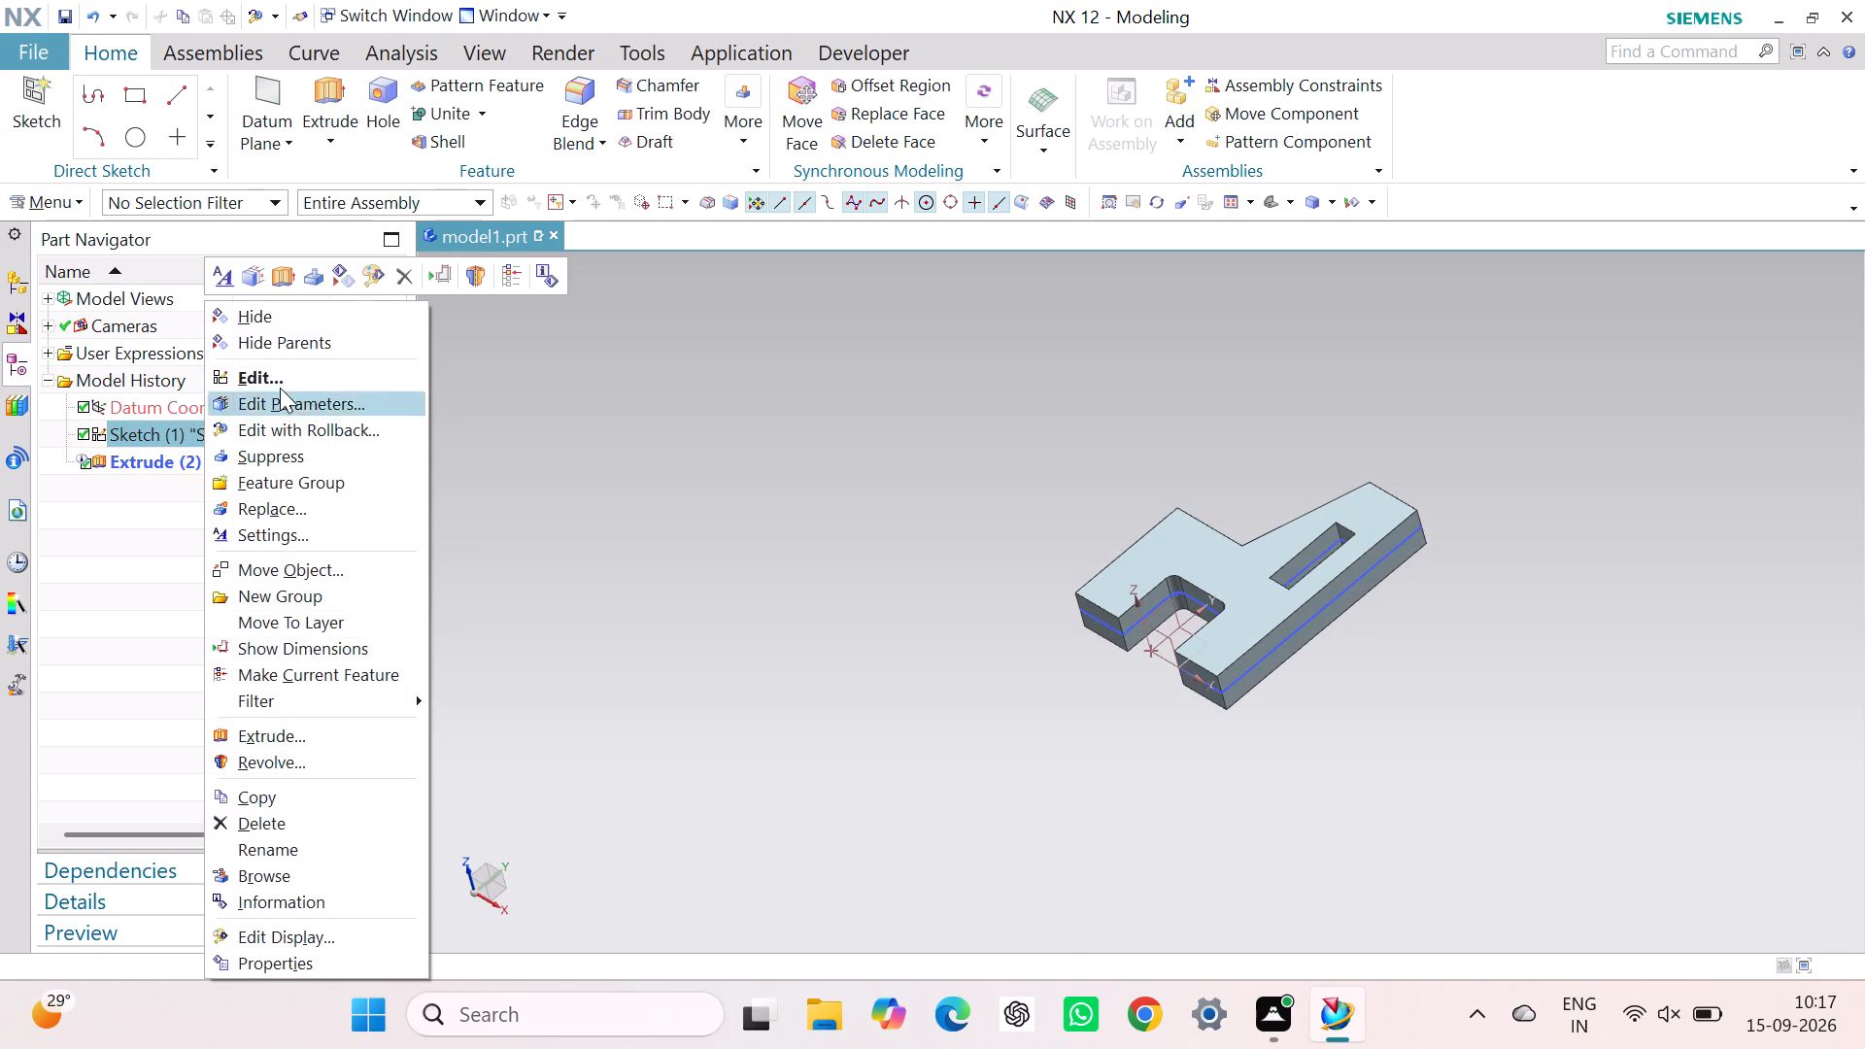
left_click(301, 317)
left_click(724, 516)
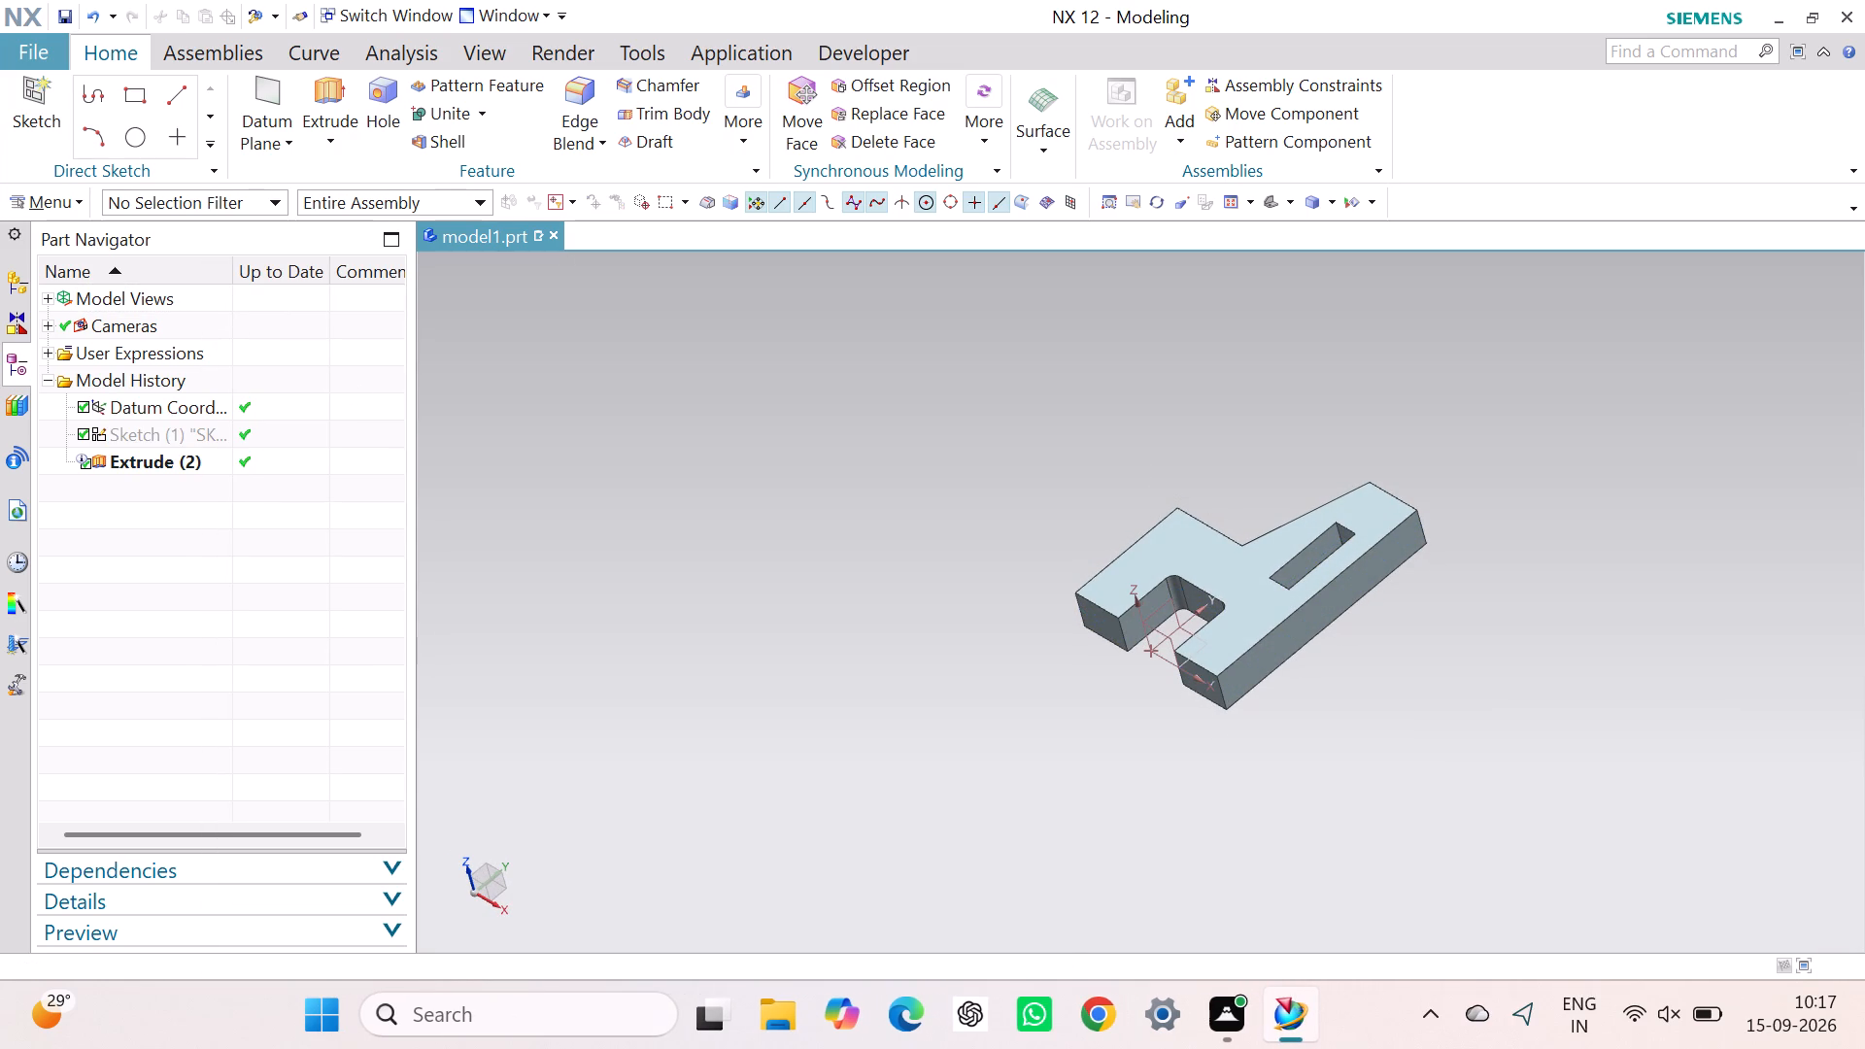
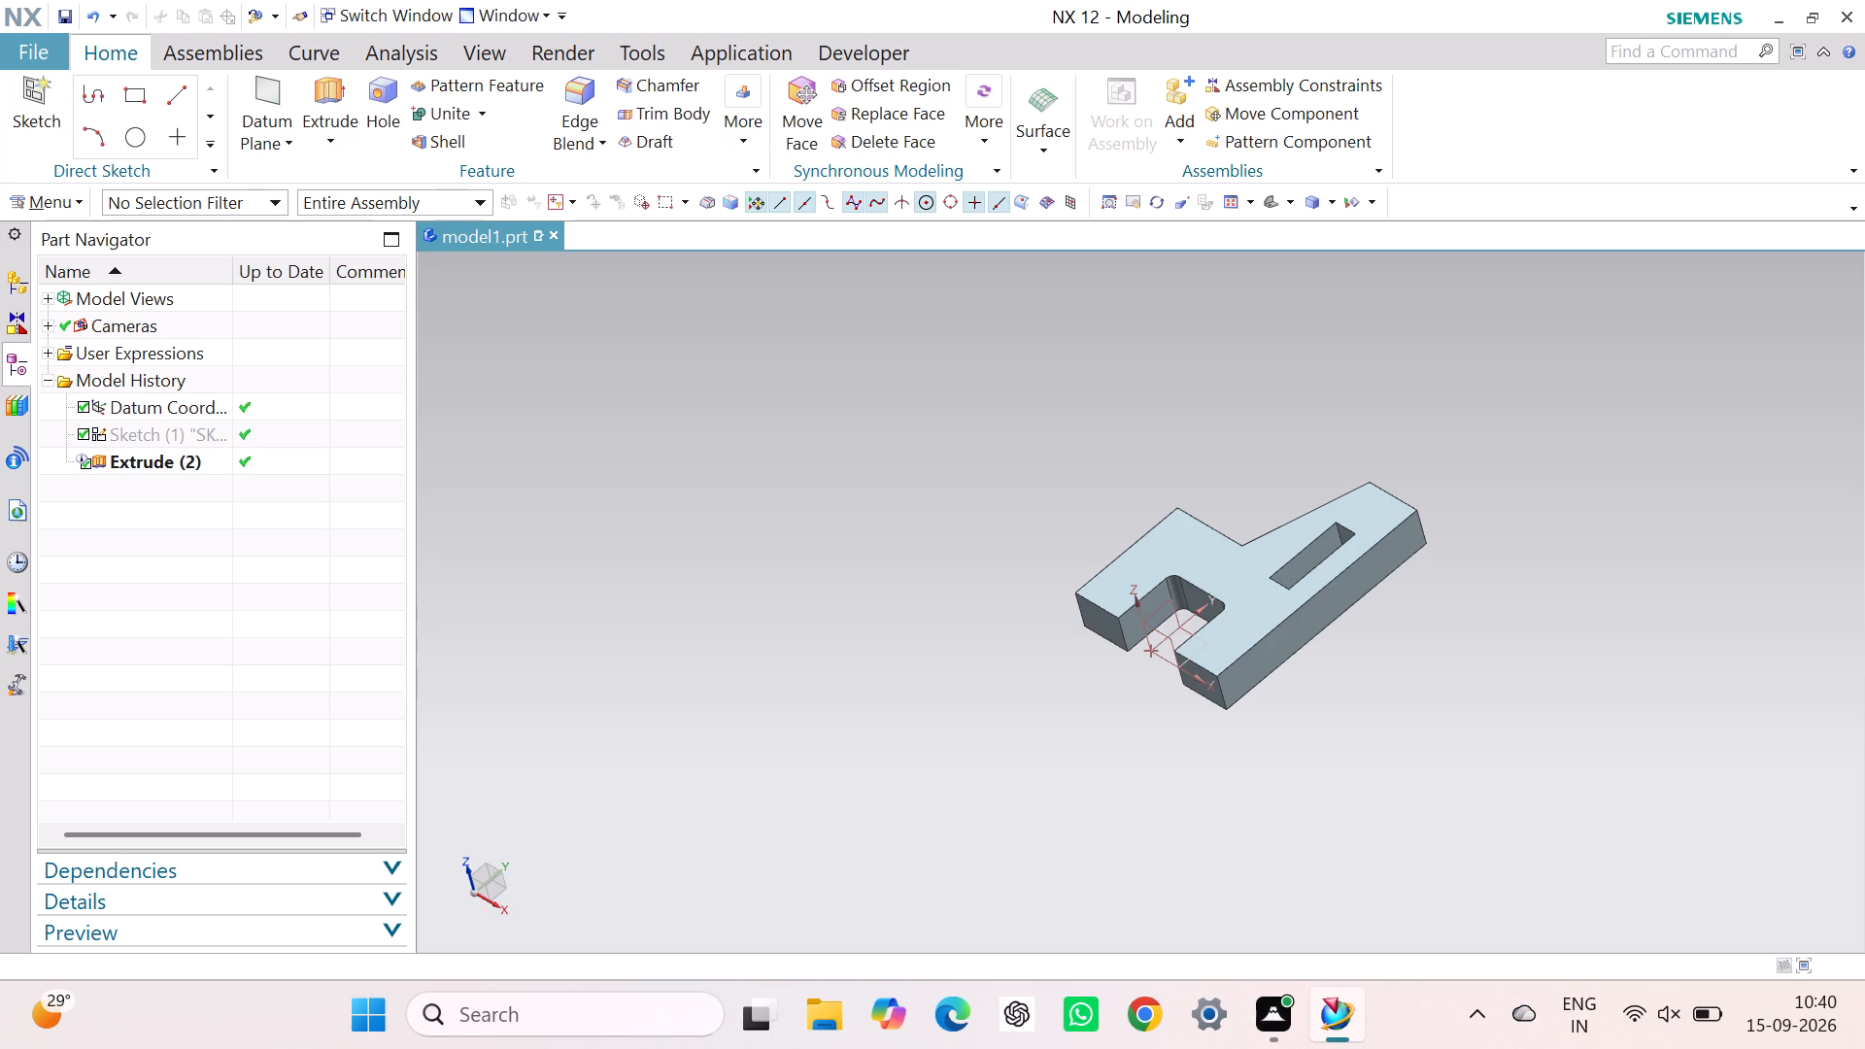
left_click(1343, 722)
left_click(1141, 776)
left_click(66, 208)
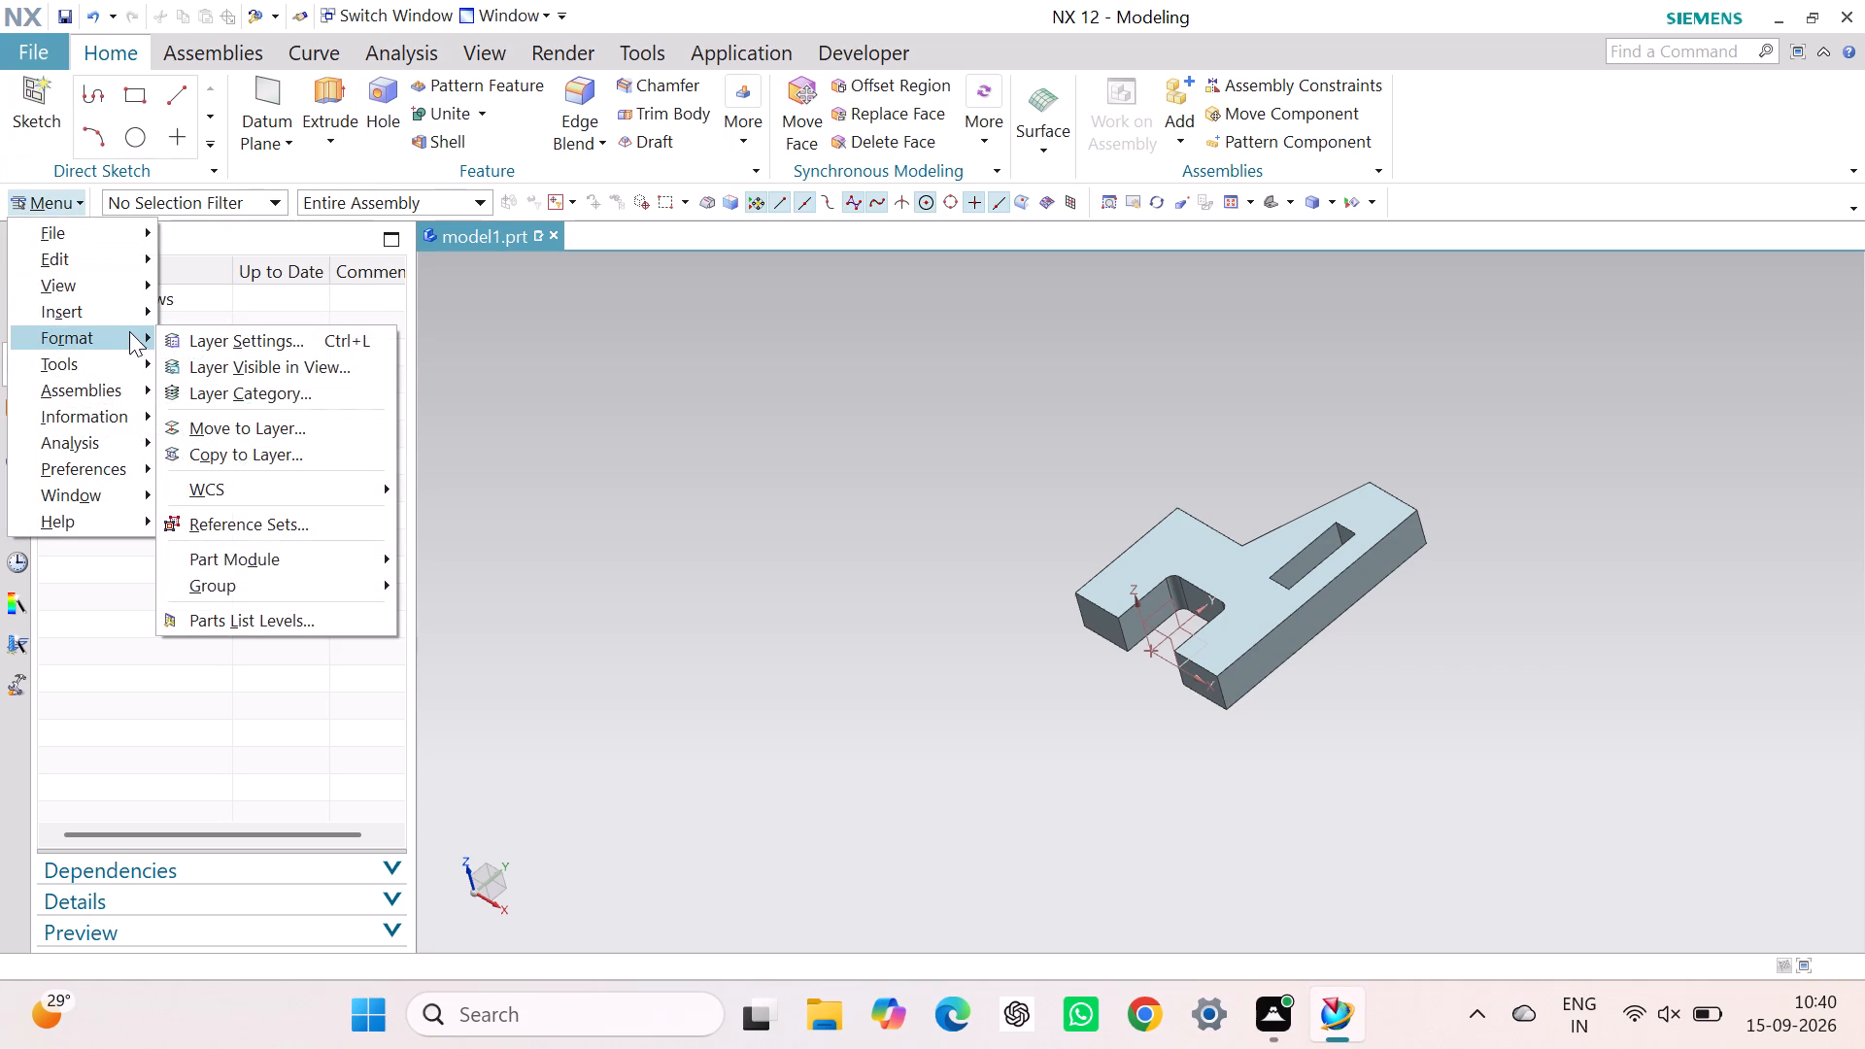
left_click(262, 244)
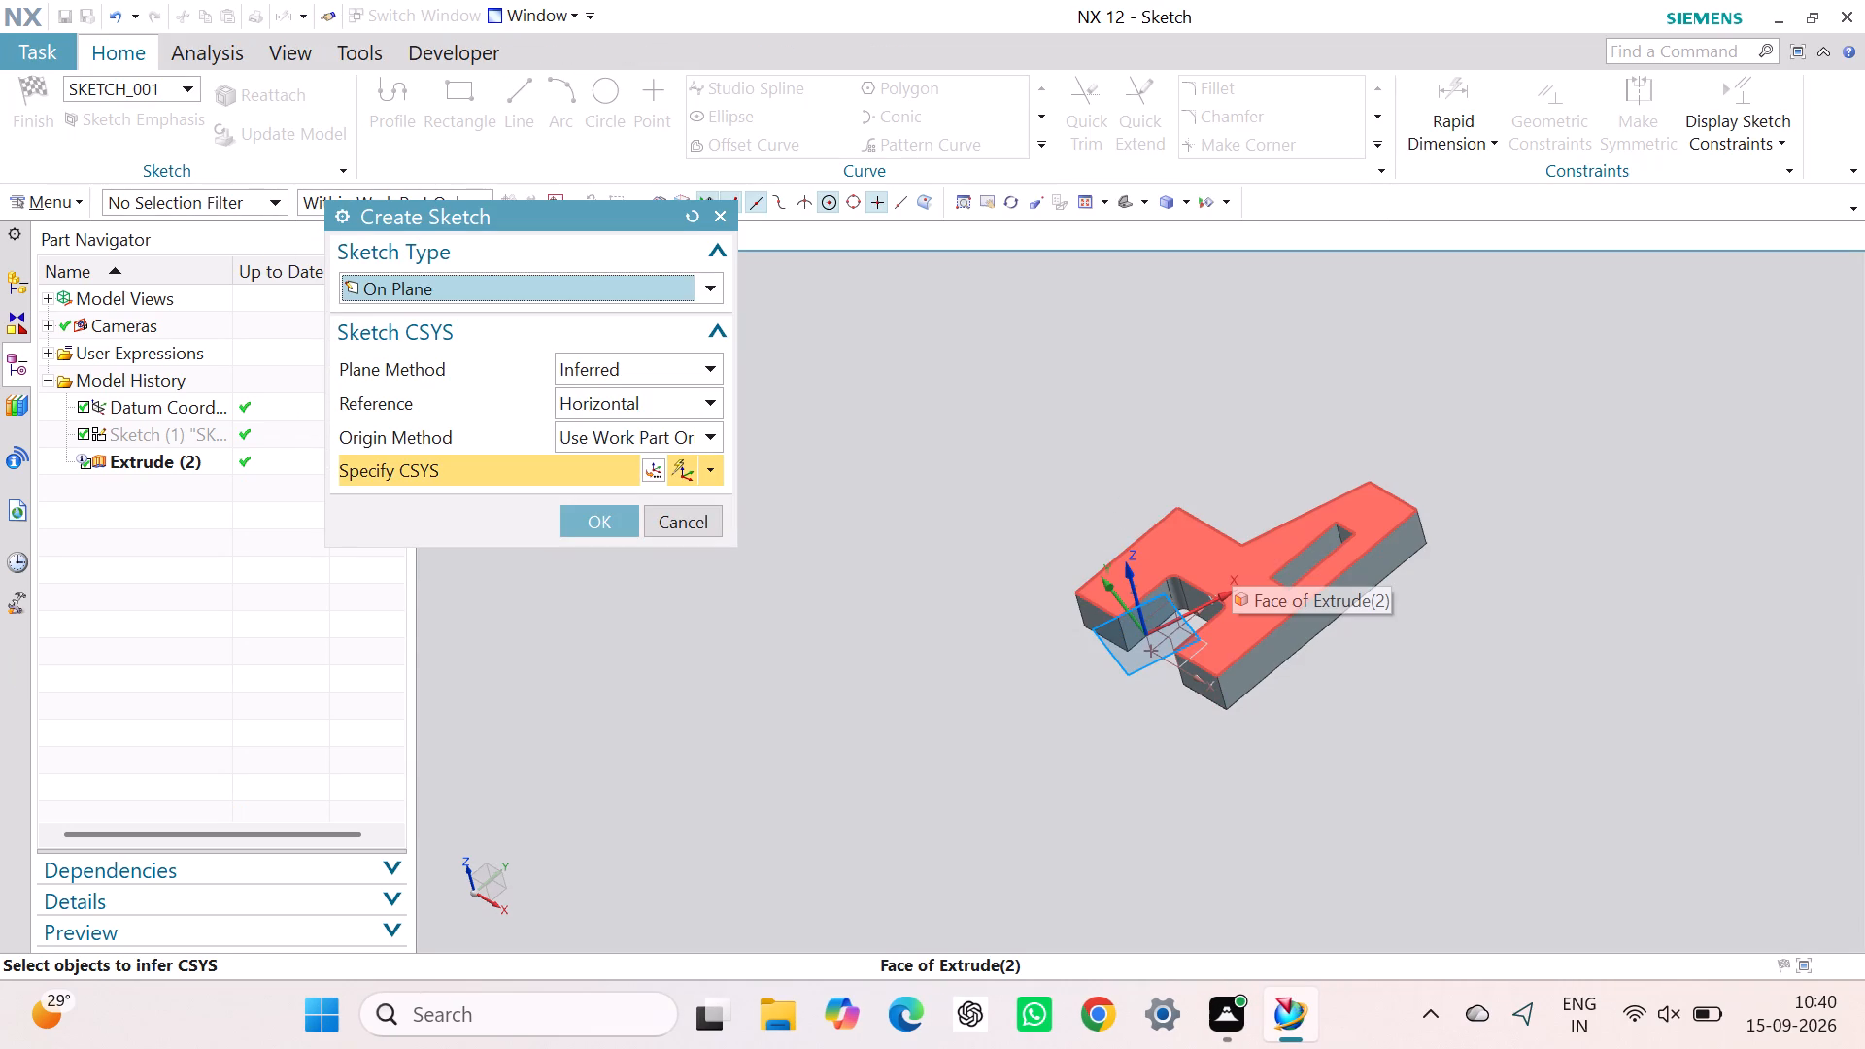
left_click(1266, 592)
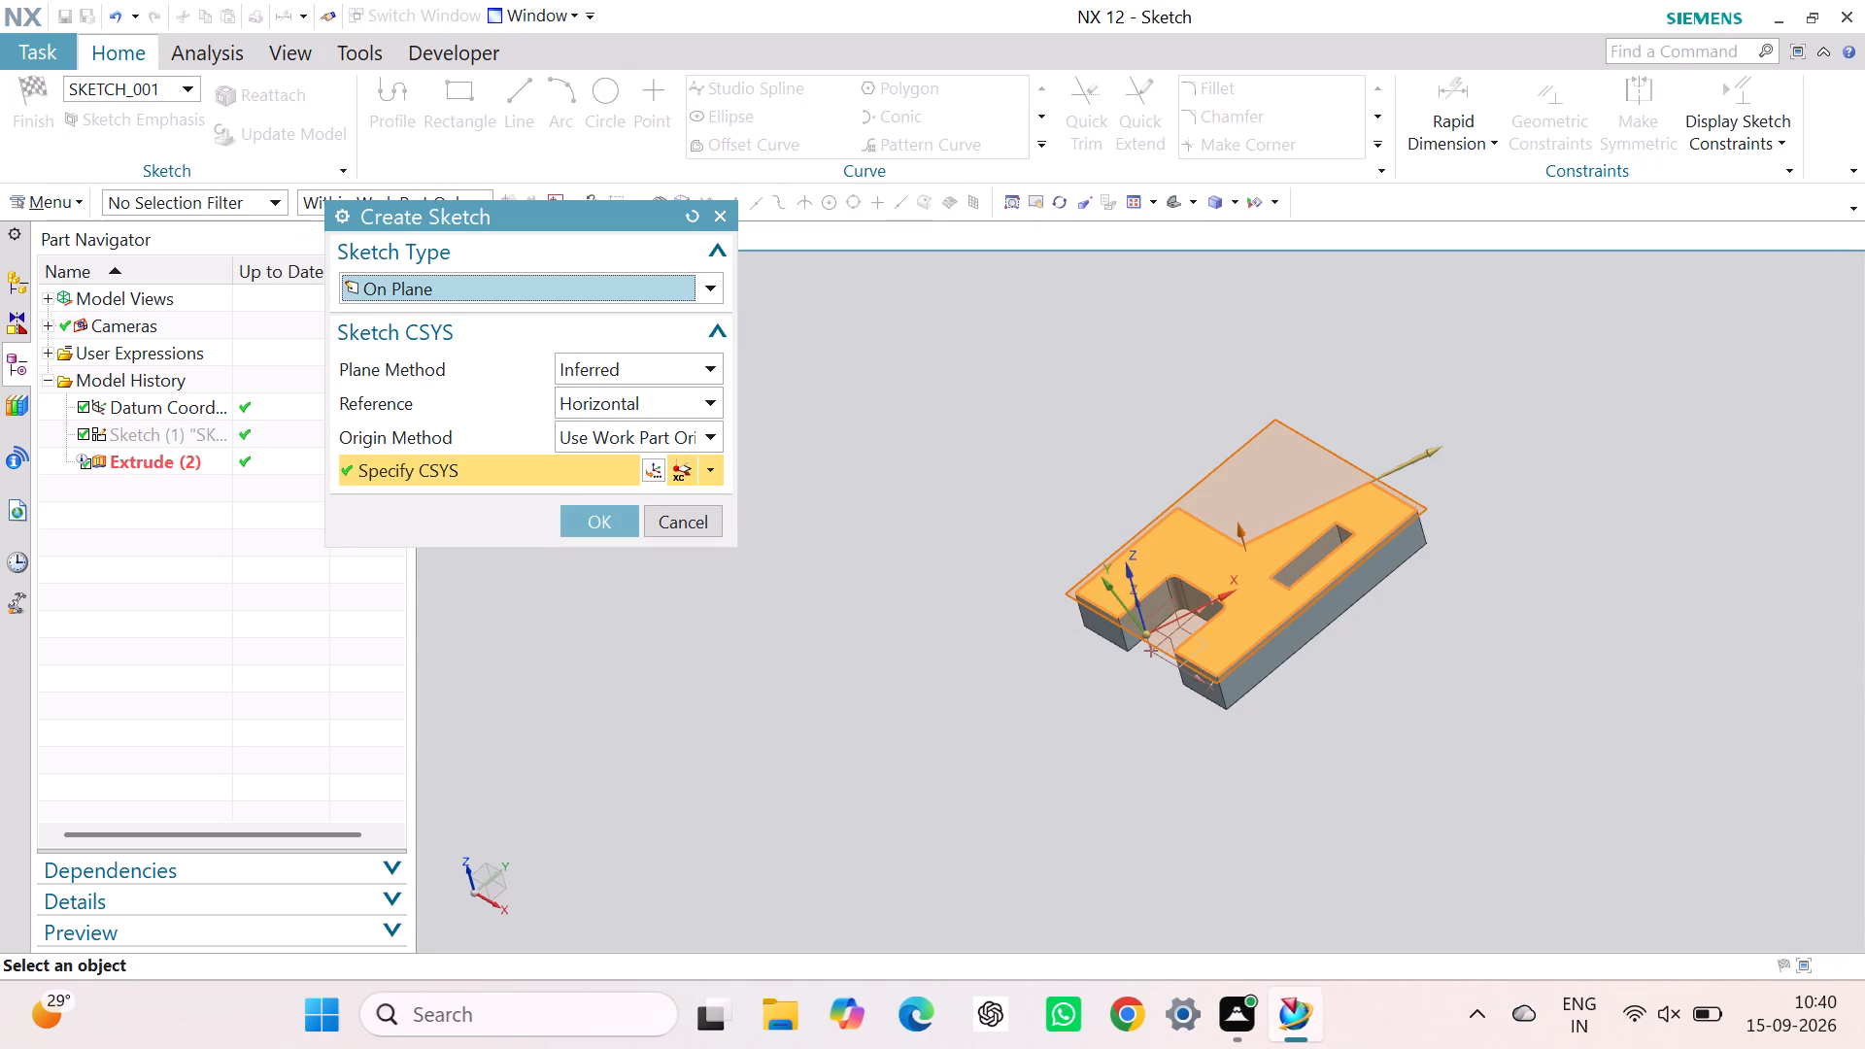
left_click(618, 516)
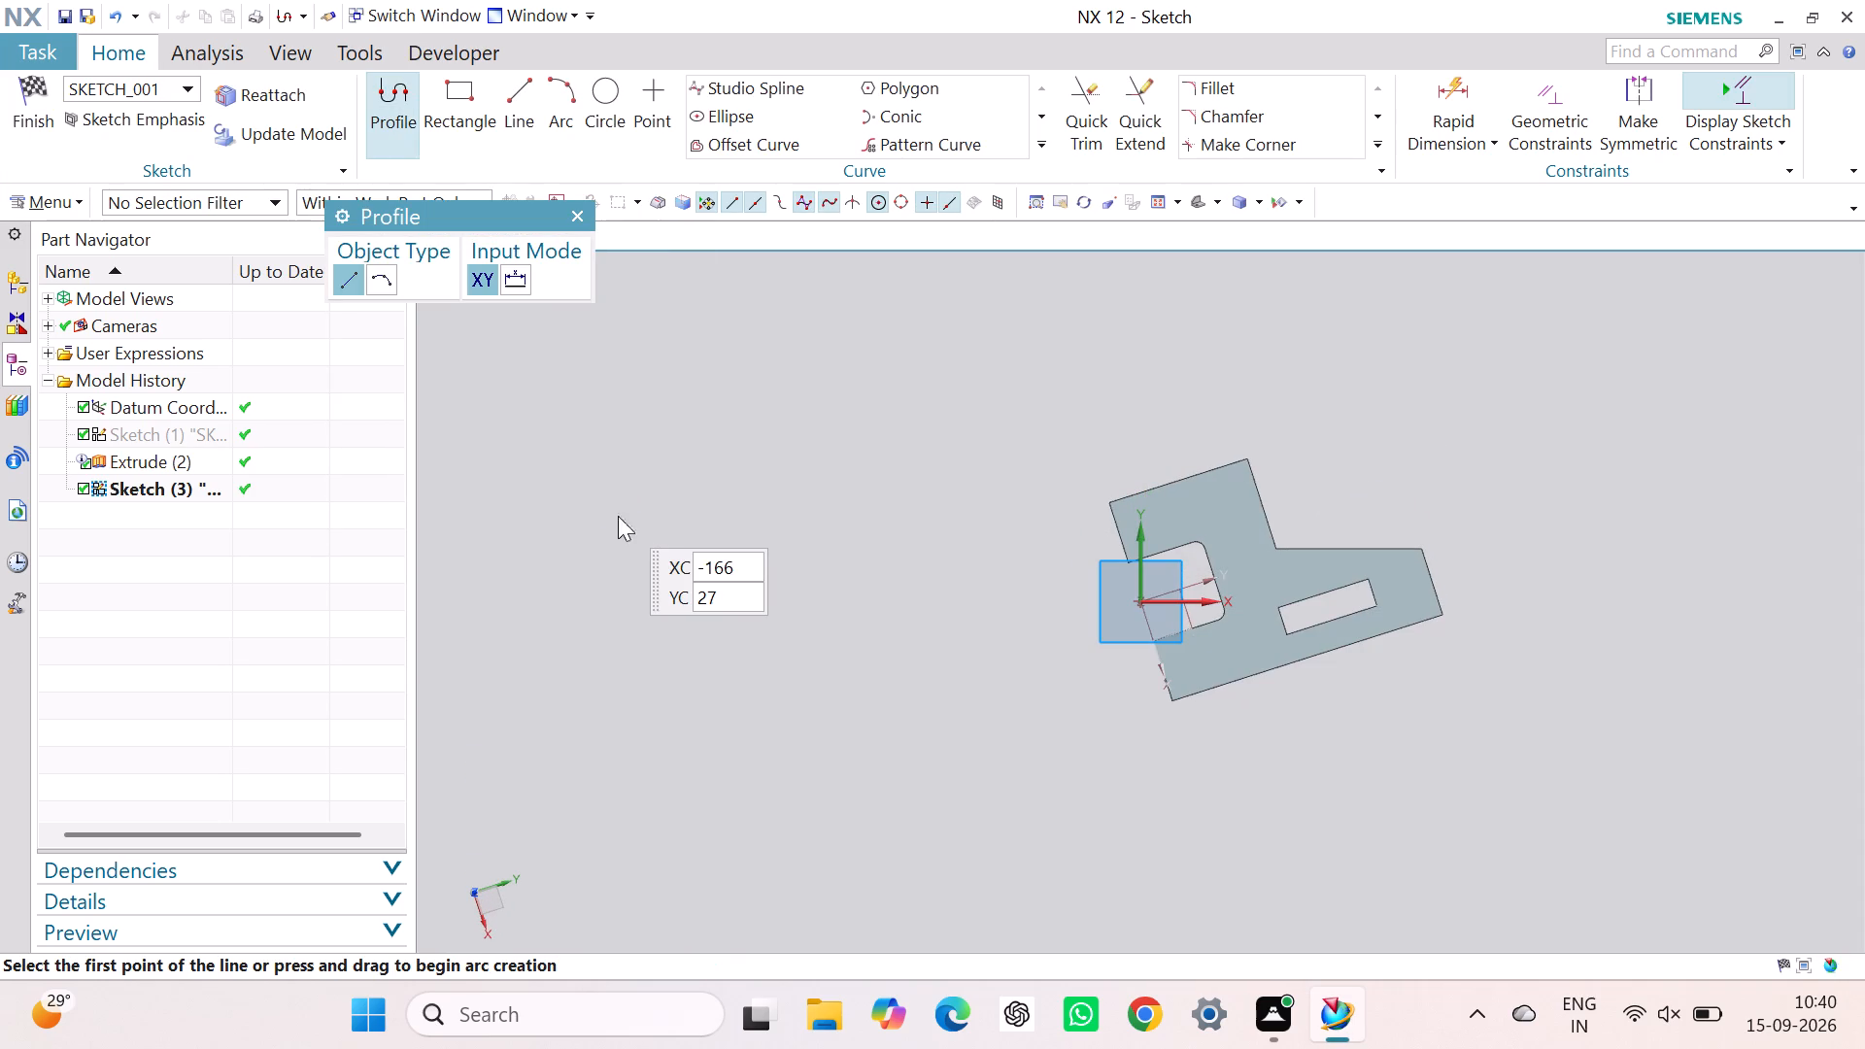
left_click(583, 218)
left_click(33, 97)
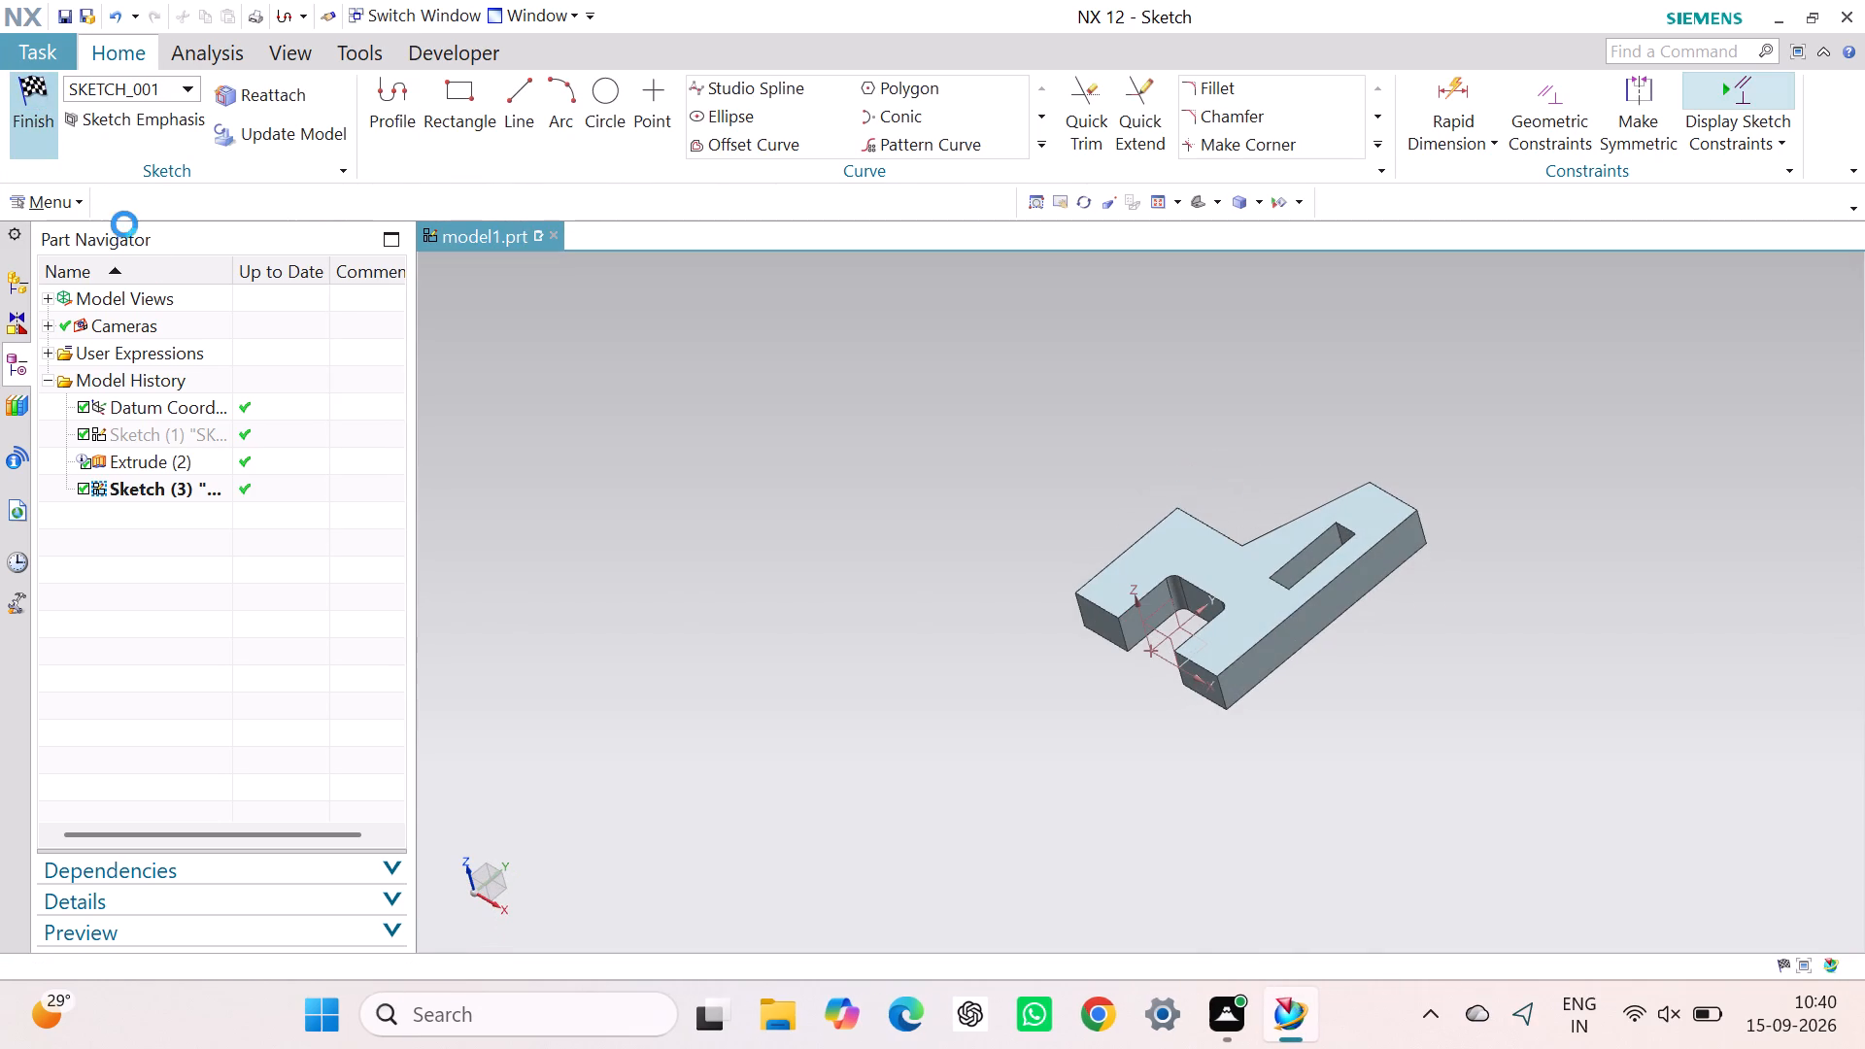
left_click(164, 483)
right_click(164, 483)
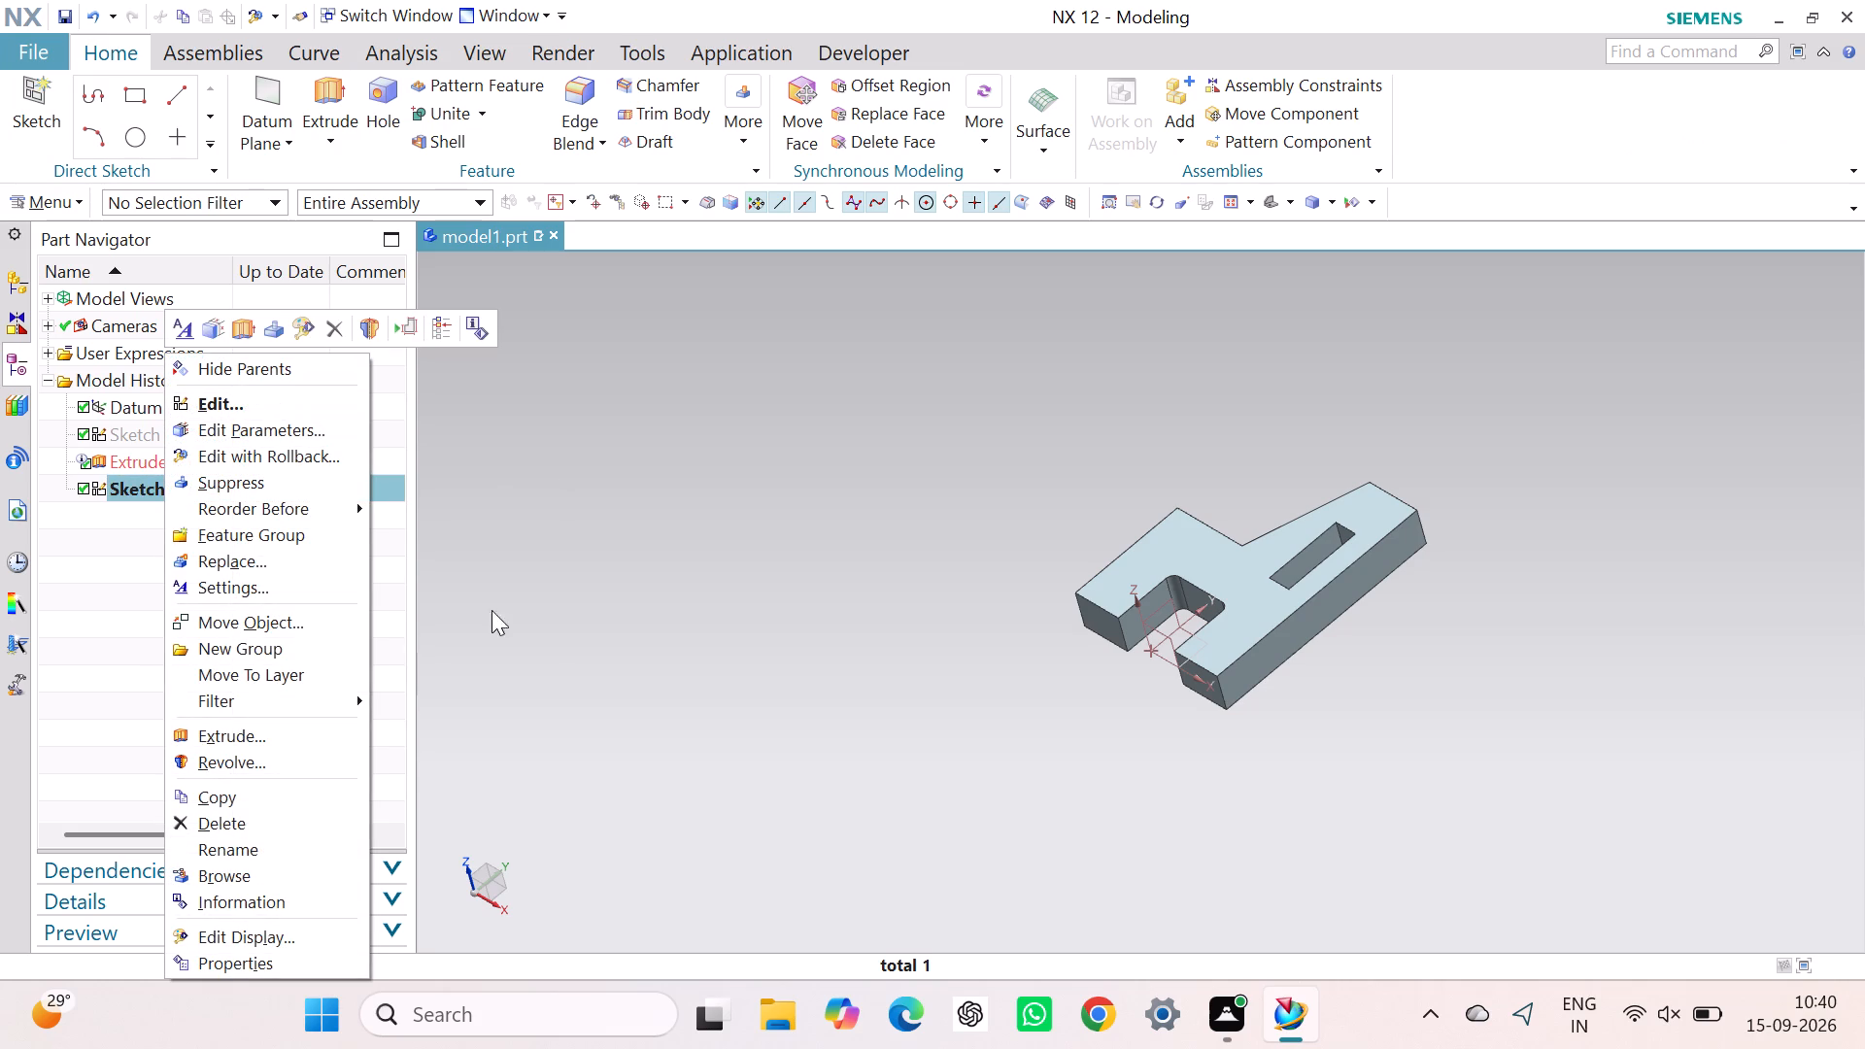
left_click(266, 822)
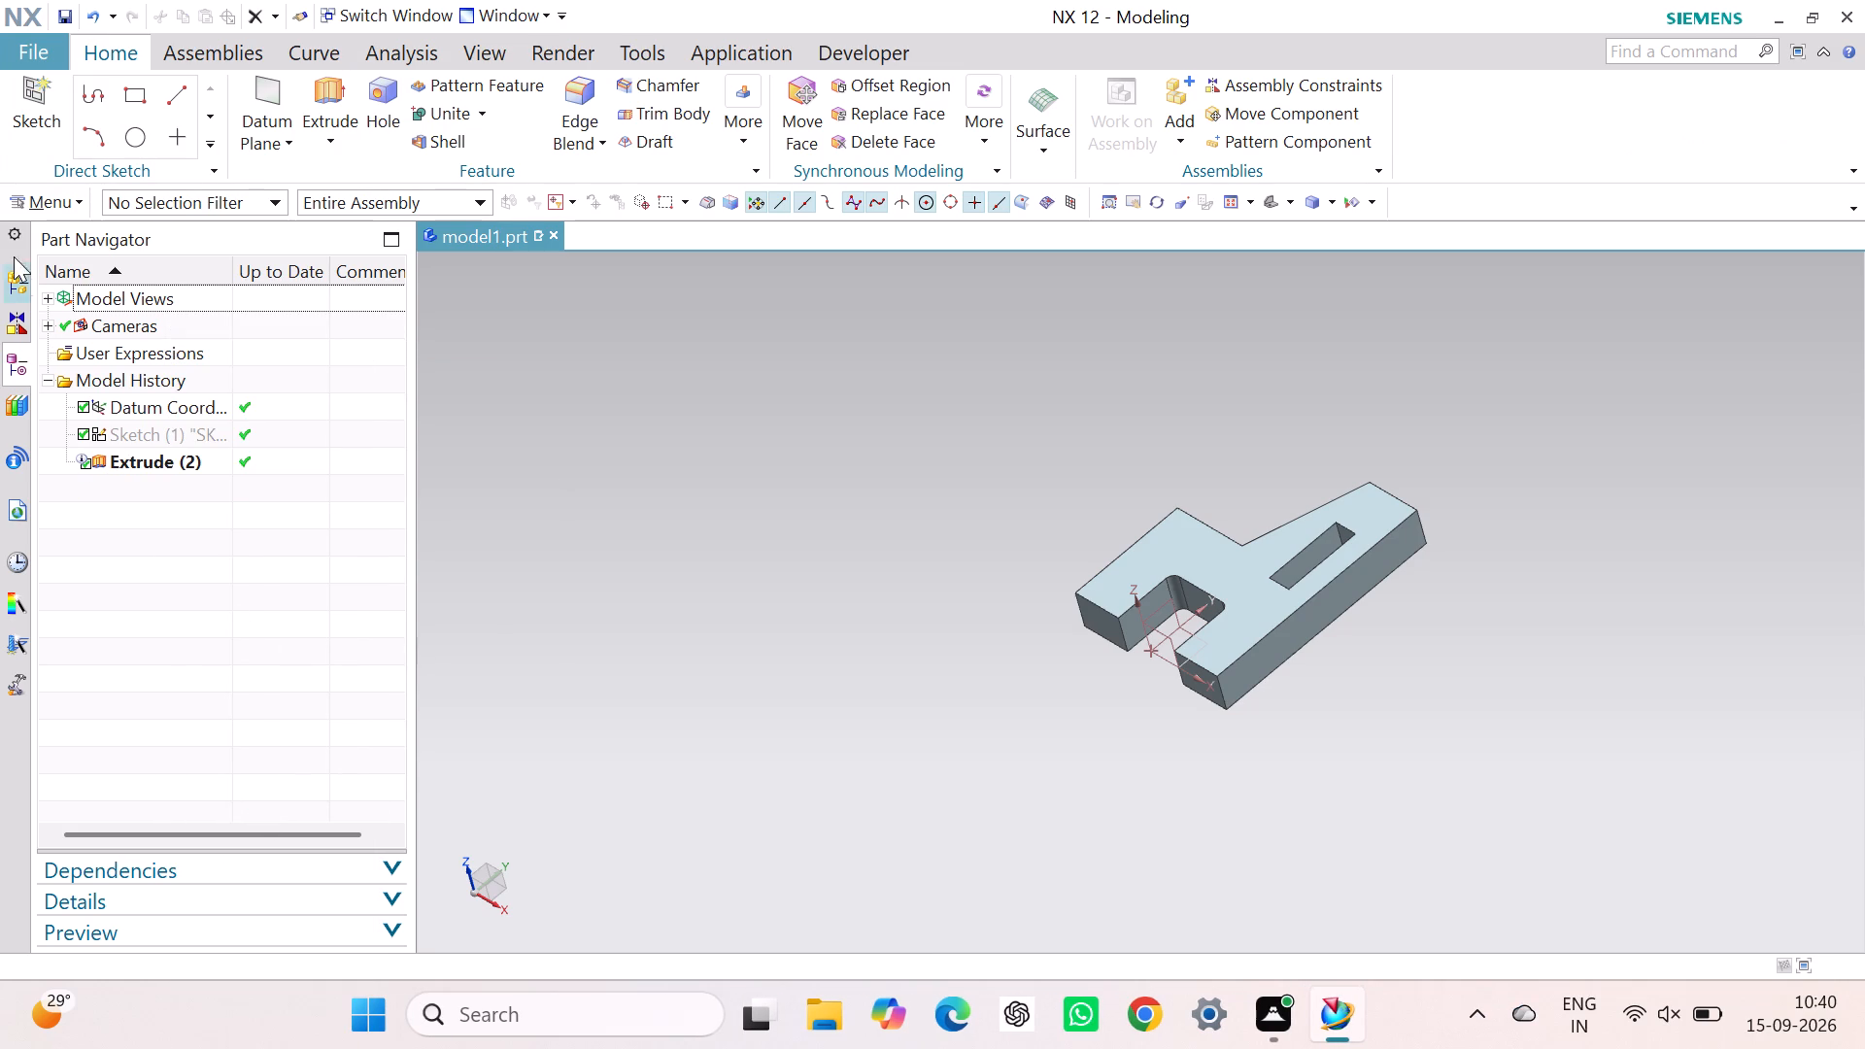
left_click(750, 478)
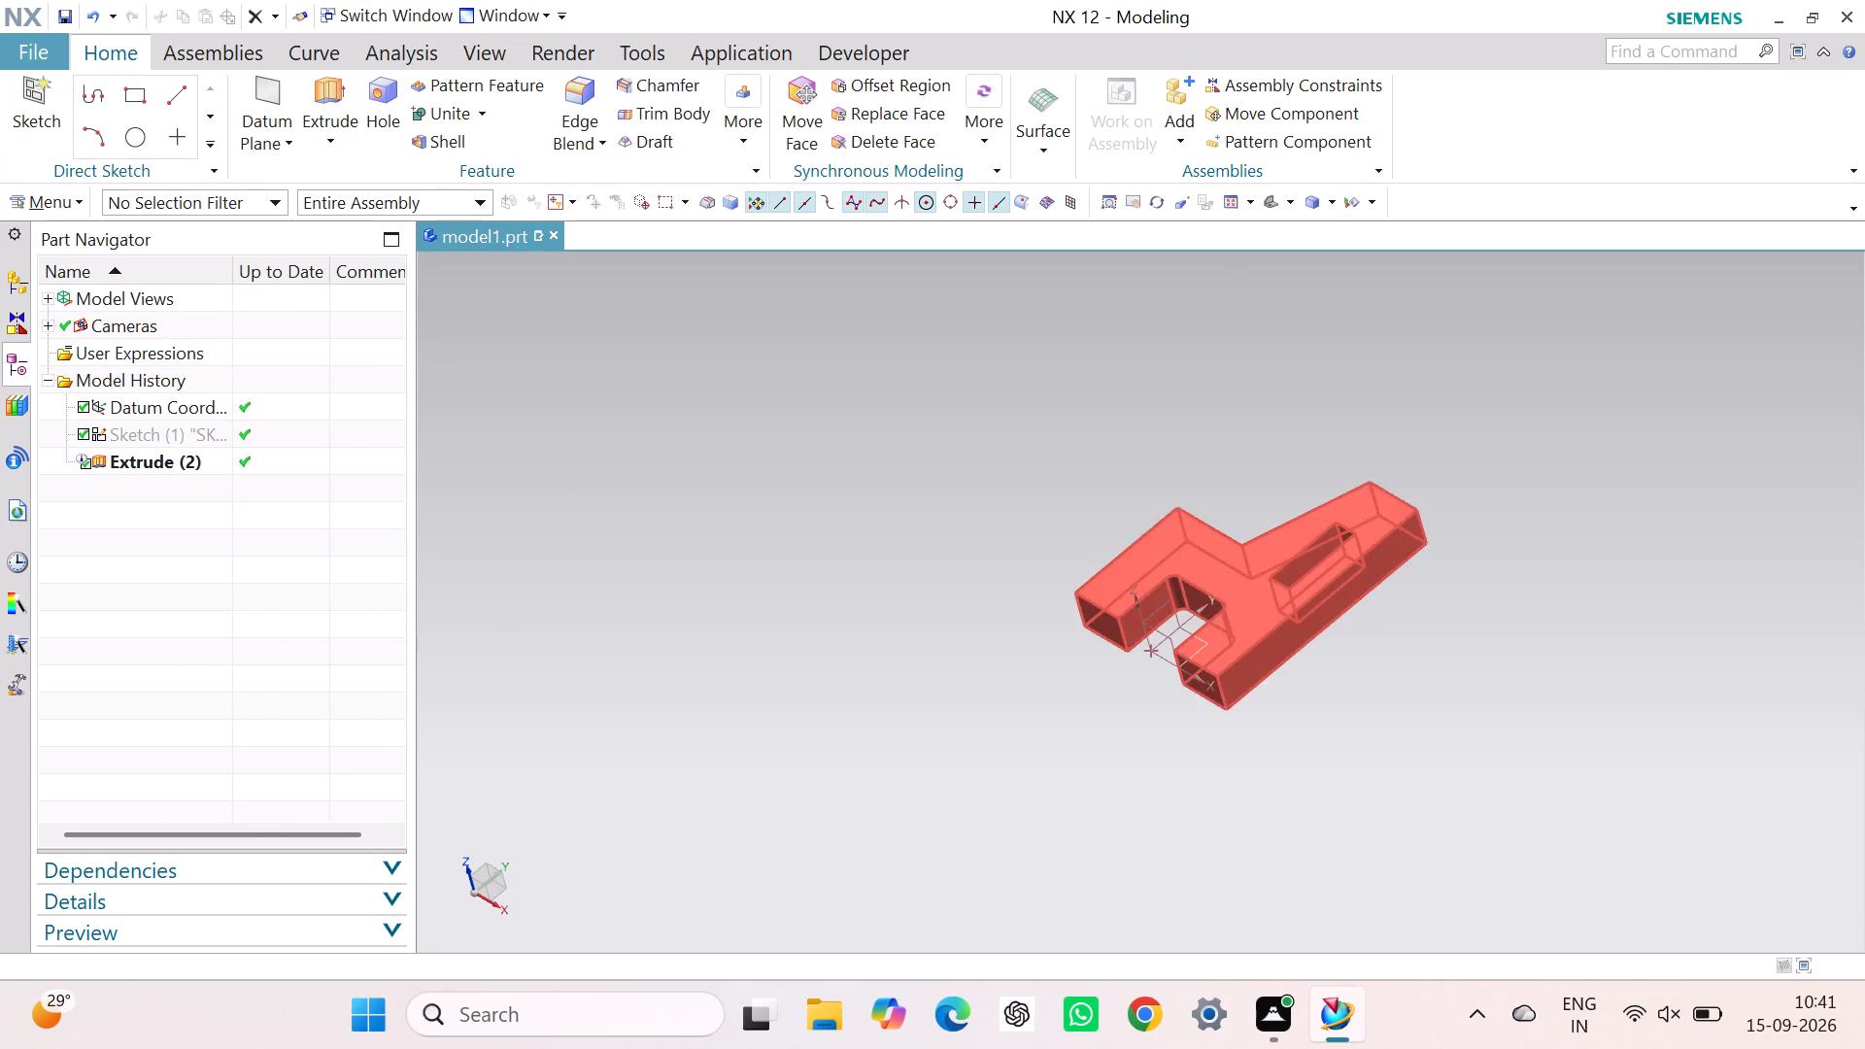
Create a new task-environment sketch on the XY plane of the datum coordinate system at the plate's notch.
right_click(732, 550)
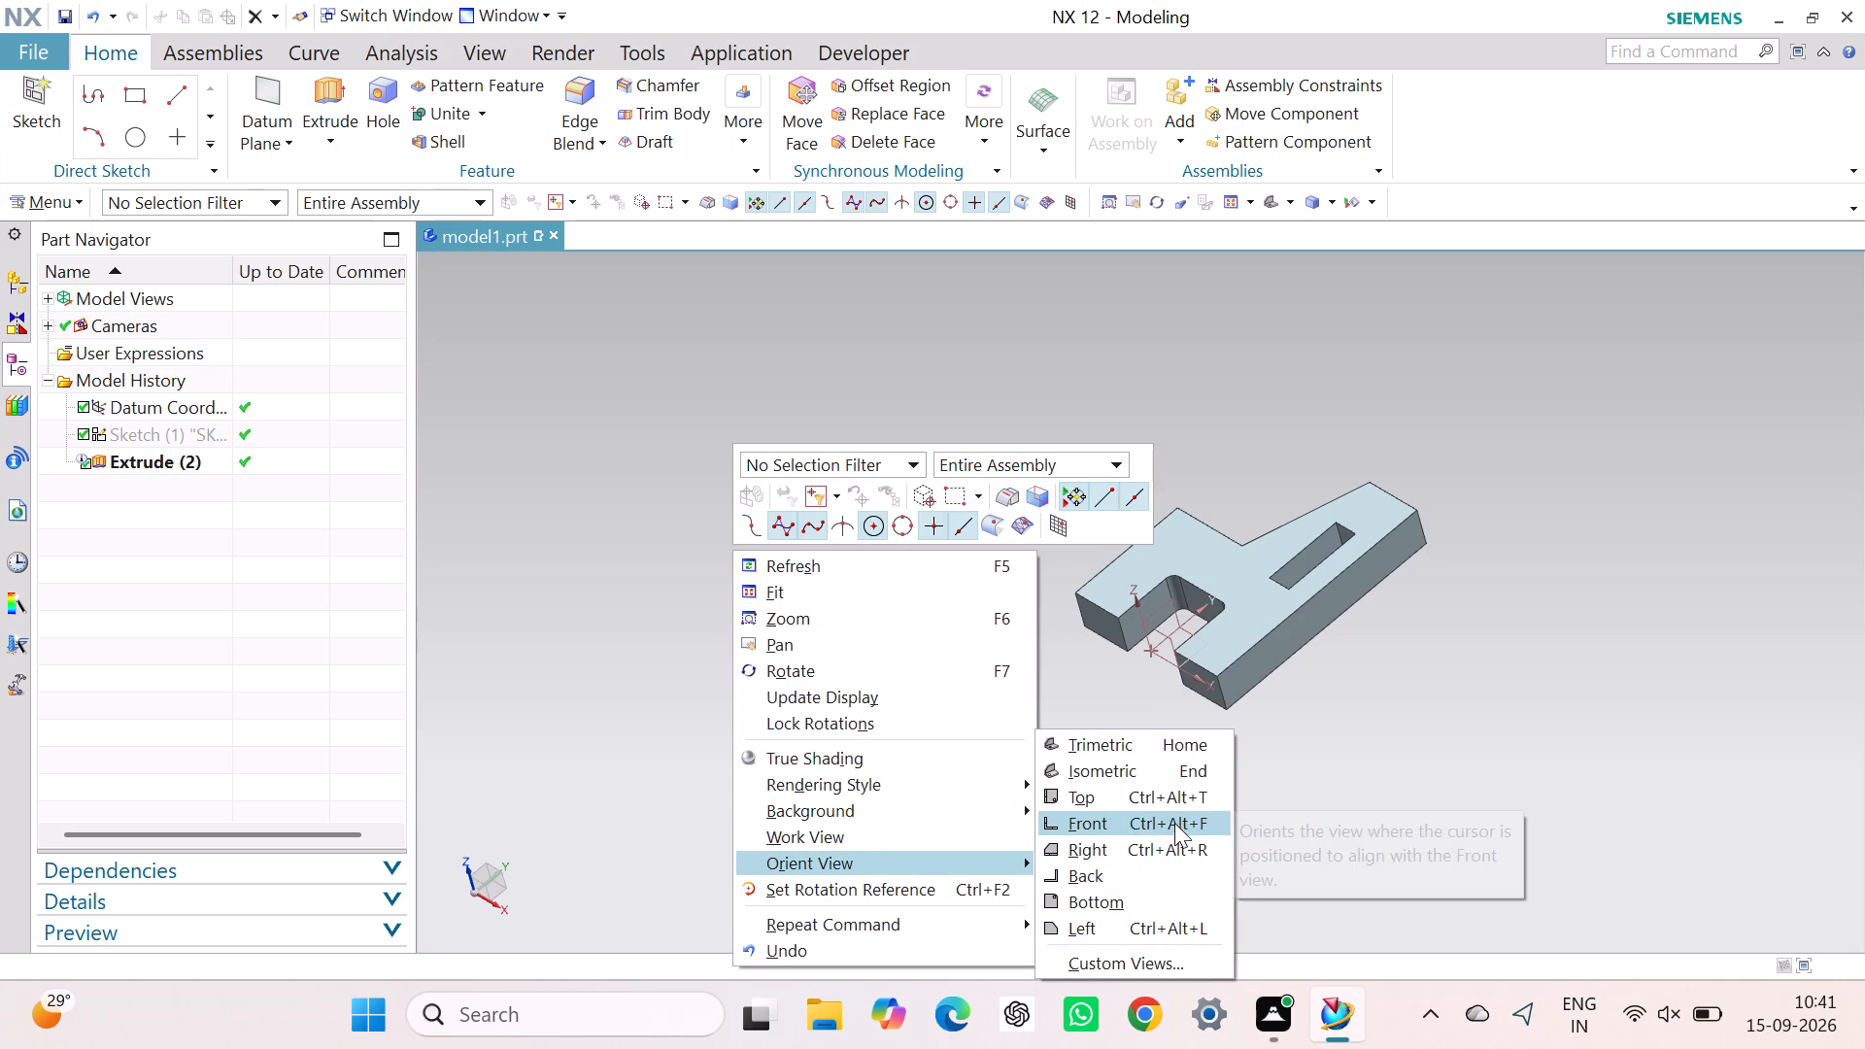
left_click(1165, 773)
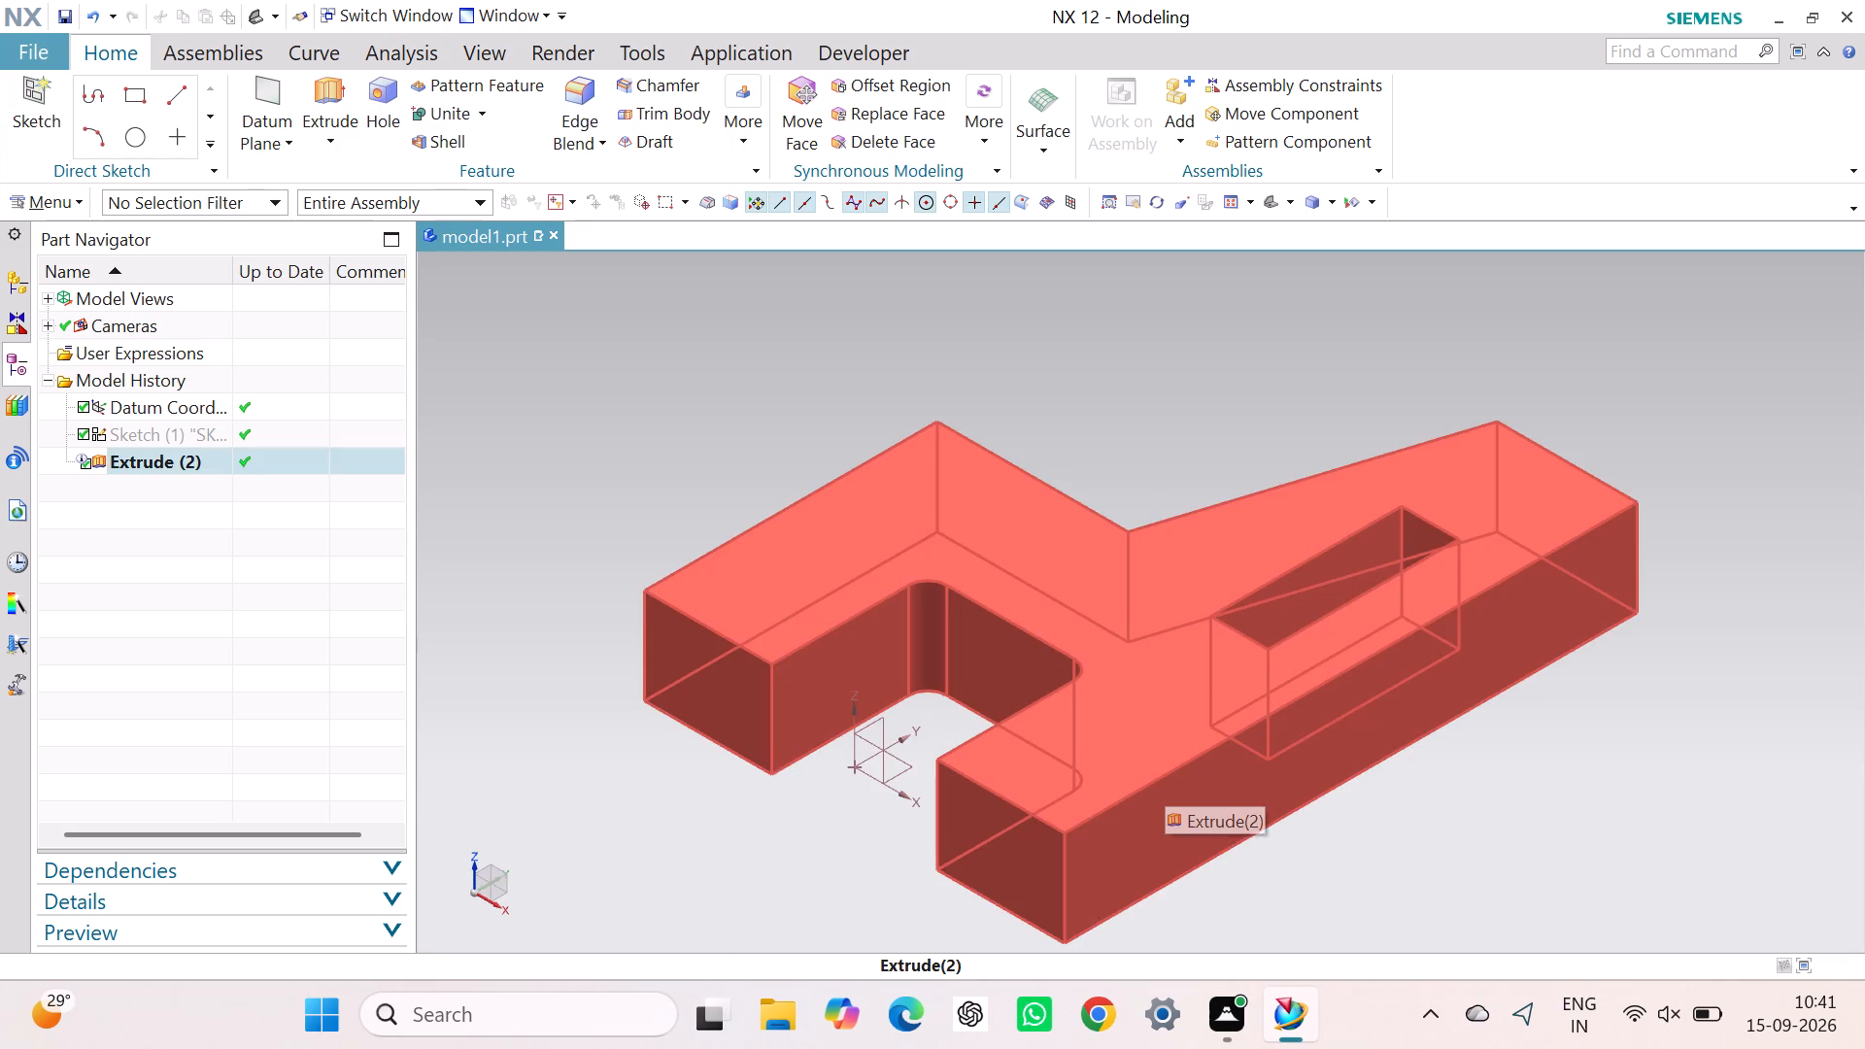
scroll(1183, 732, "up", 3)
scroll(1183, 731, "down", 6)
scroll(1017, 661, "down", 2)
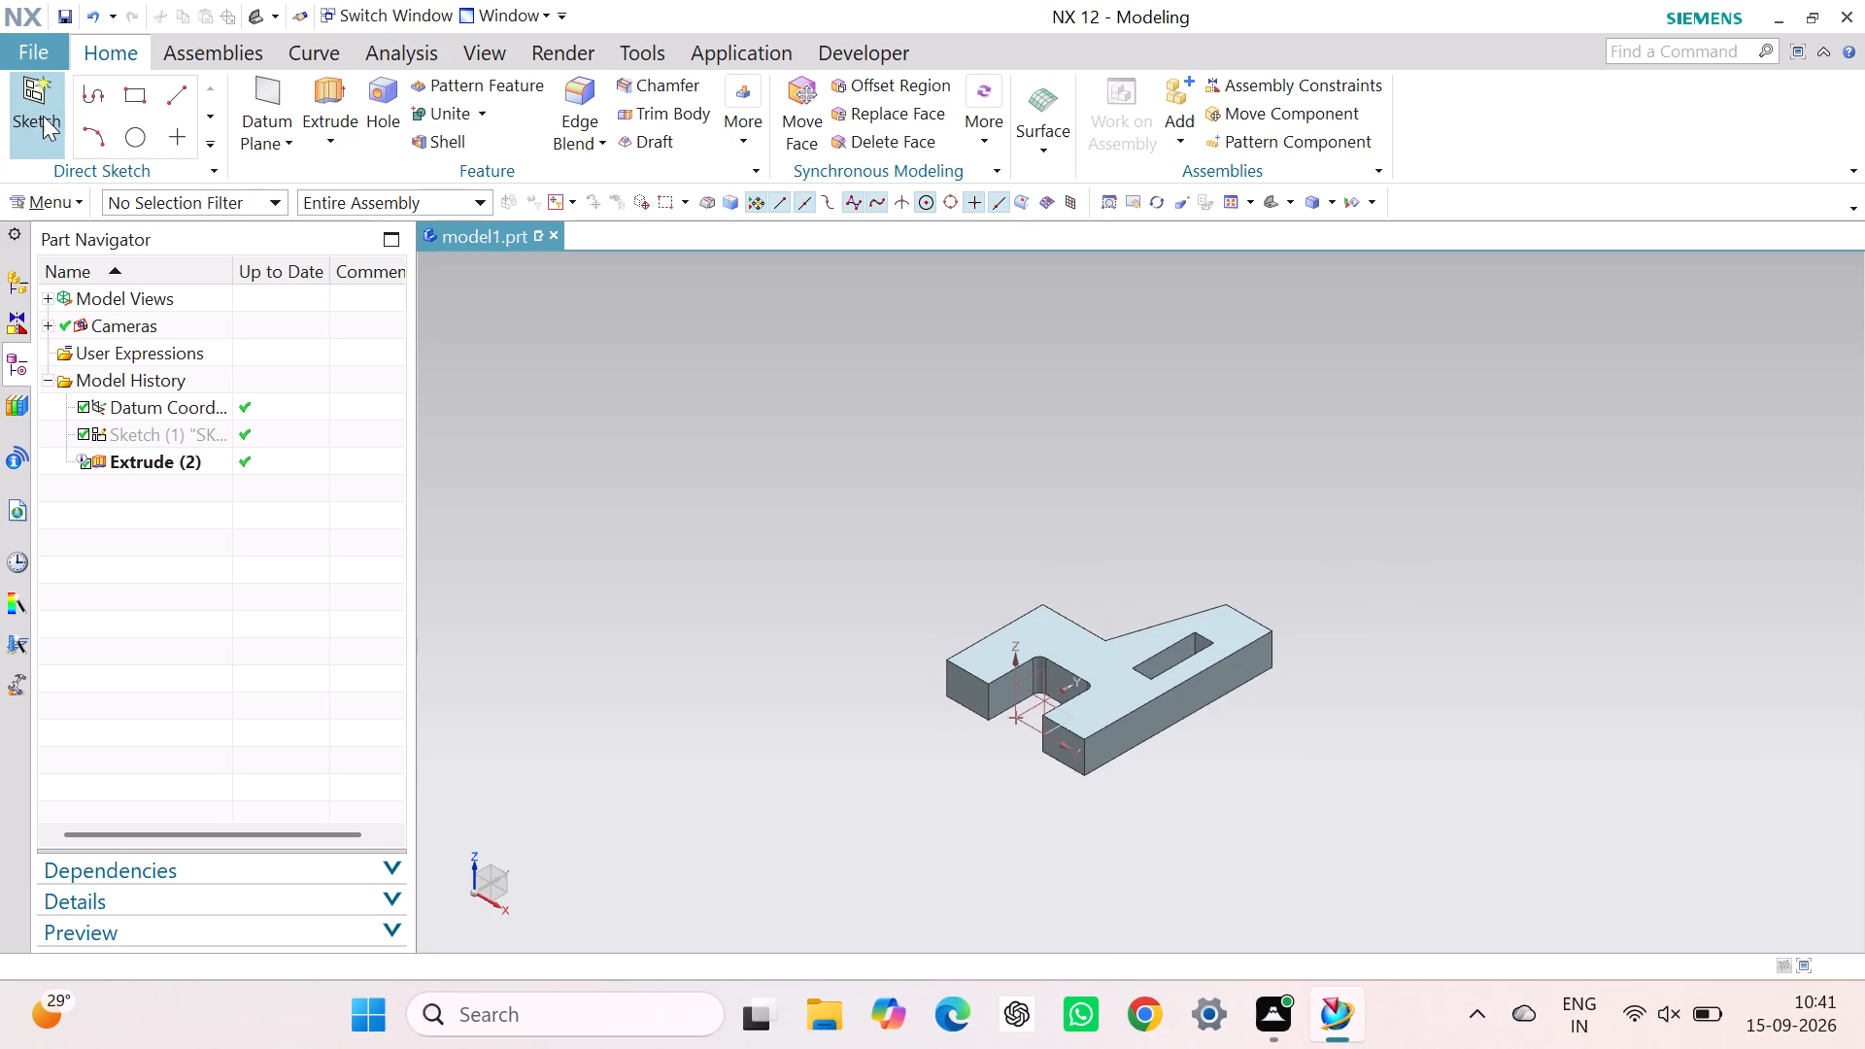
left_click(55, 201)
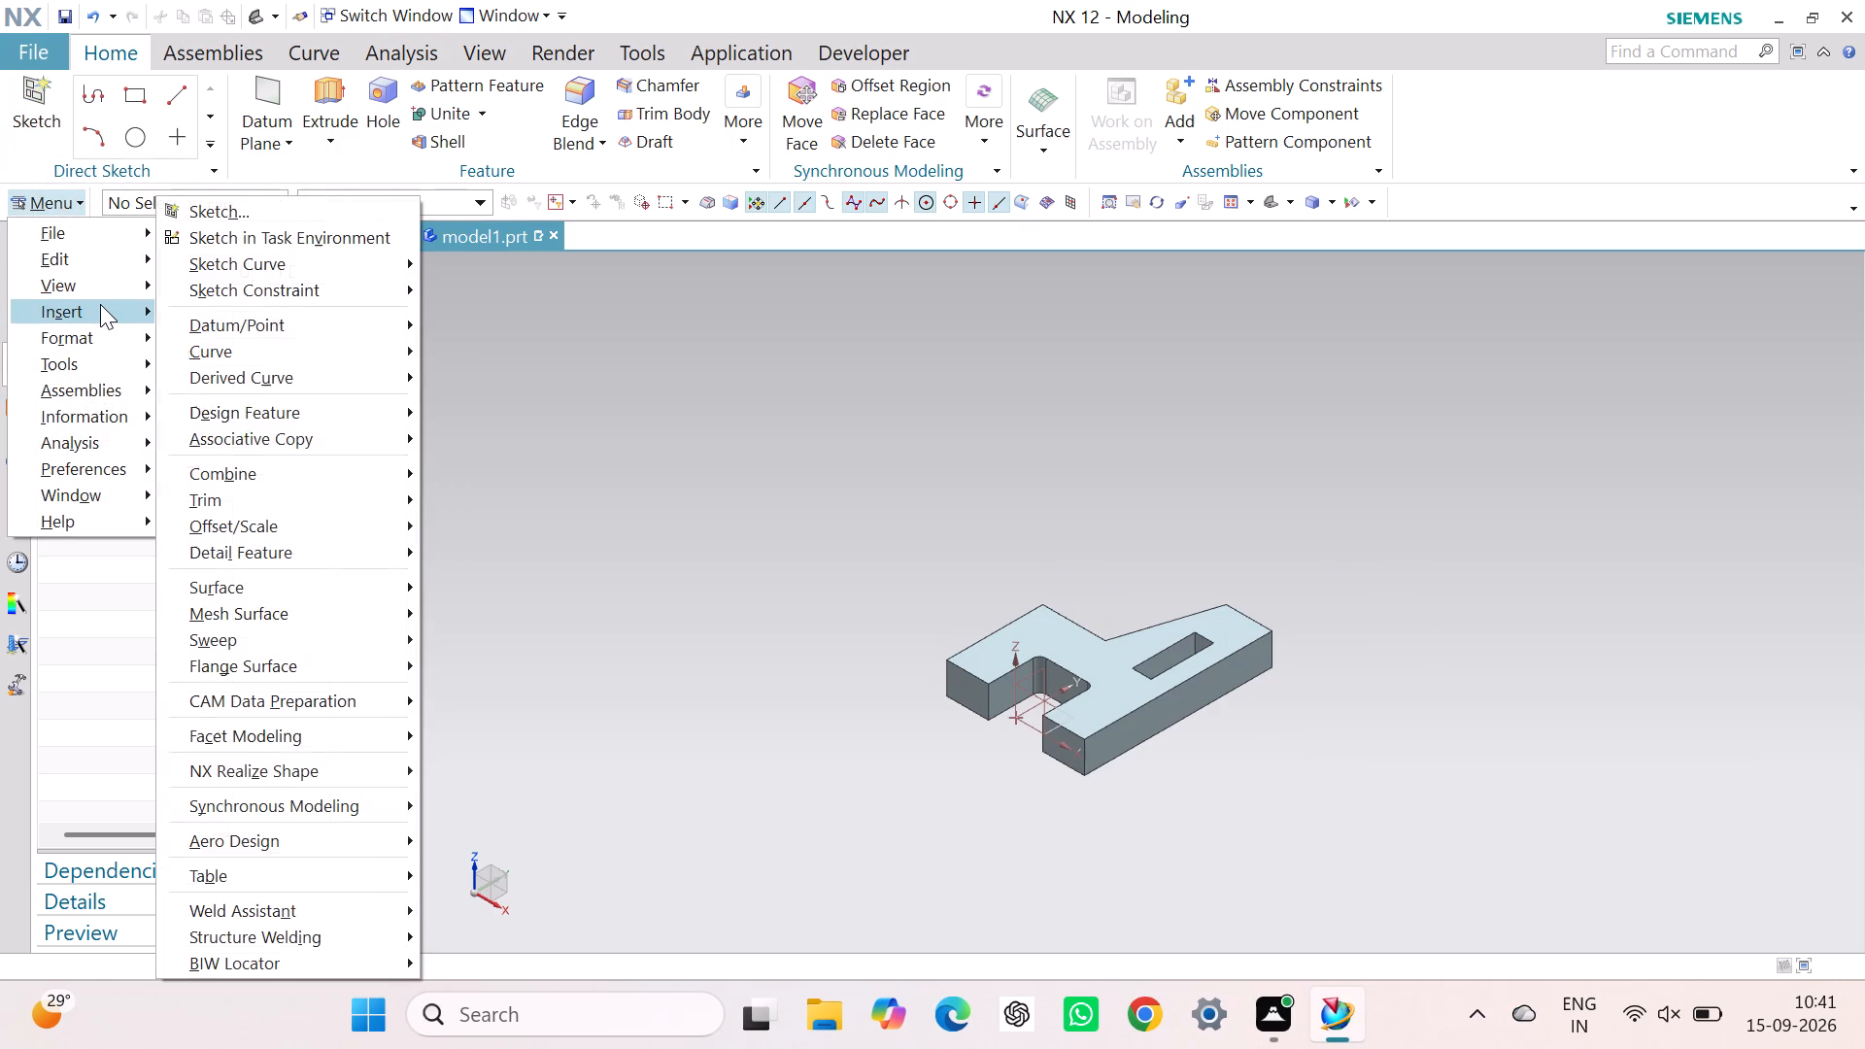
left_click(375, 245)
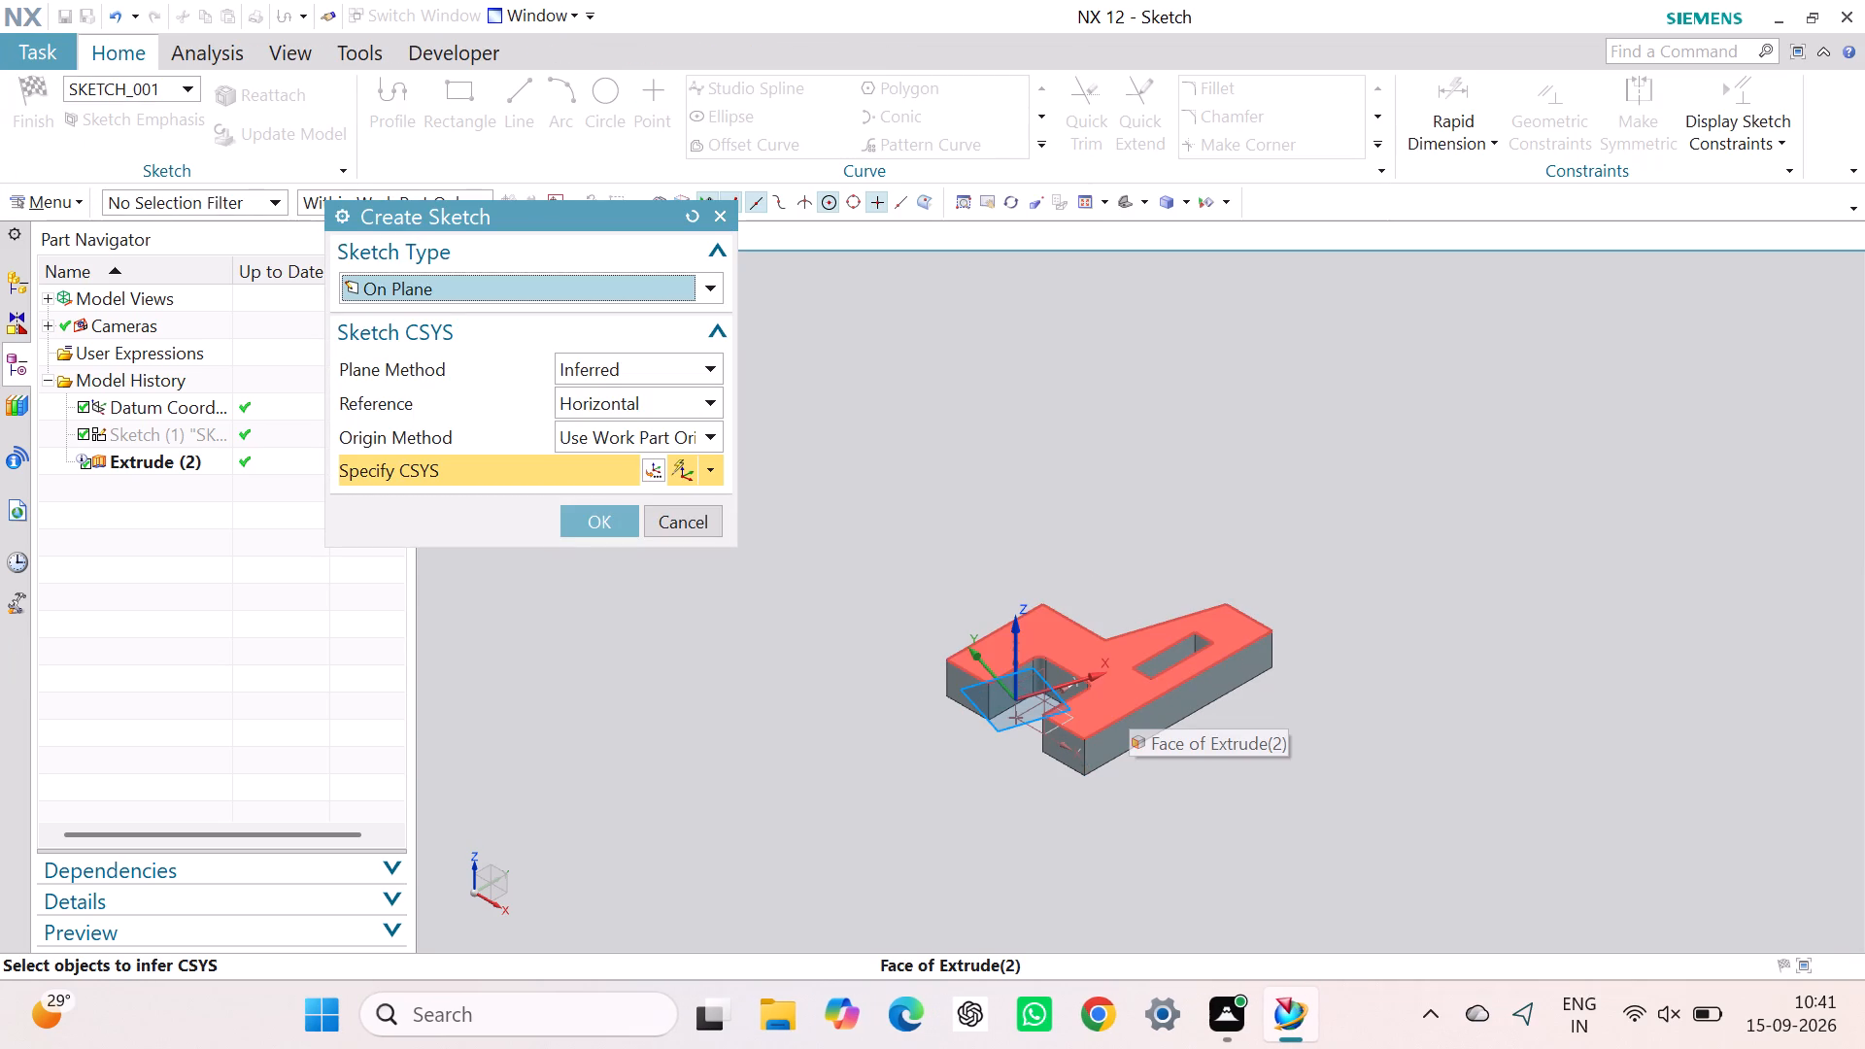
scroll(1129, 695, "down", 3)
scroll(1129, 694, "up", 4)
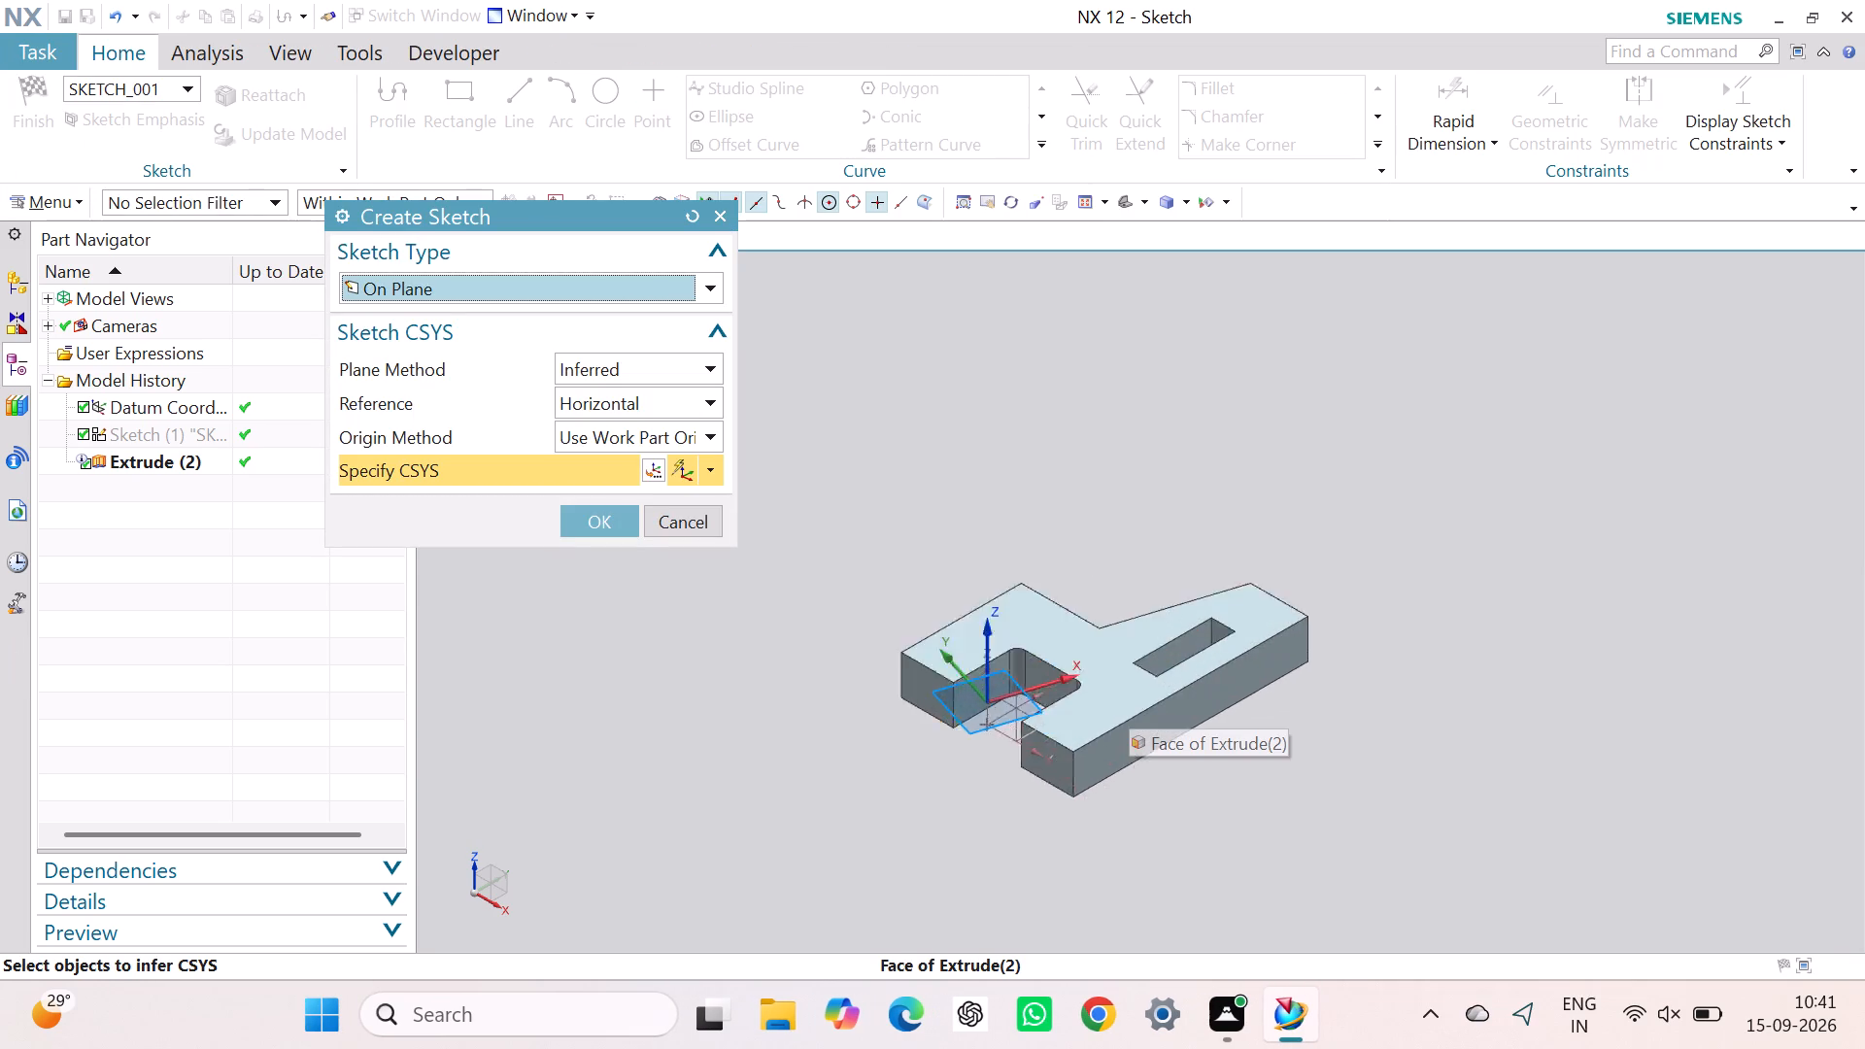
scroll(1129, 693, "up", 5)
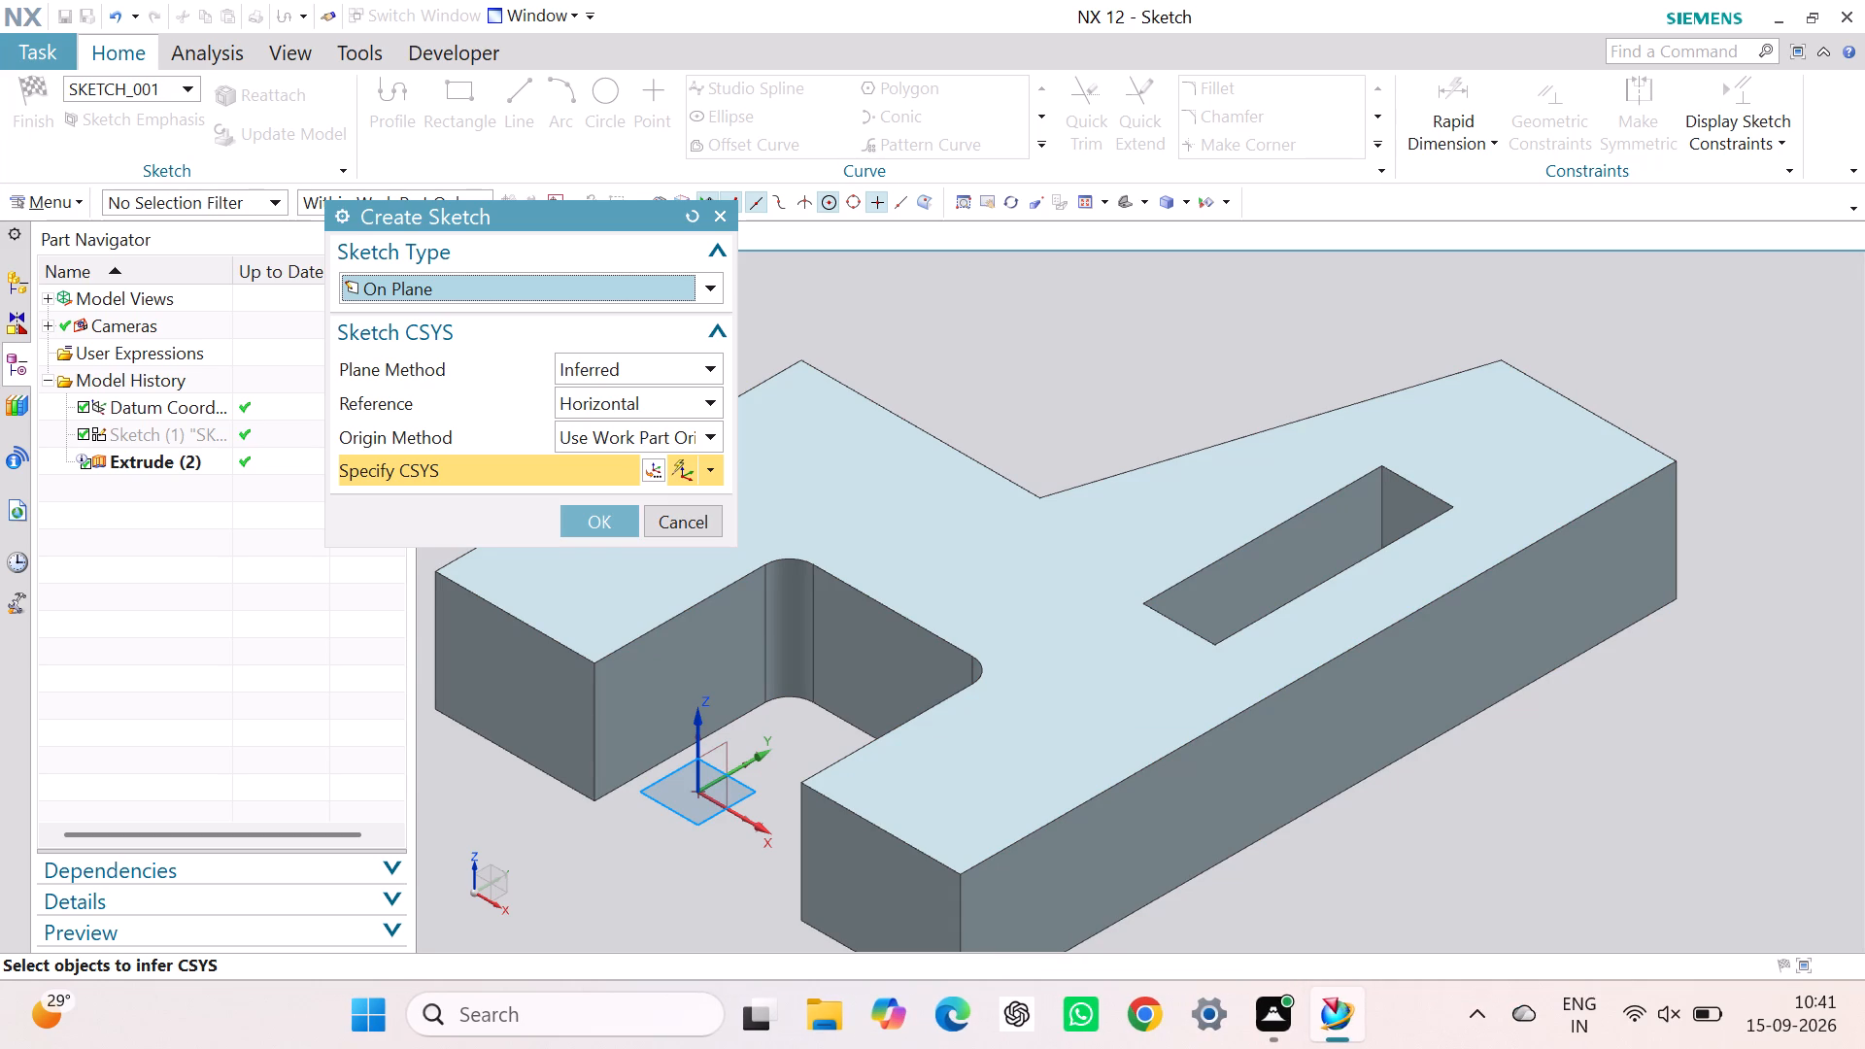
left_click(755, 831)
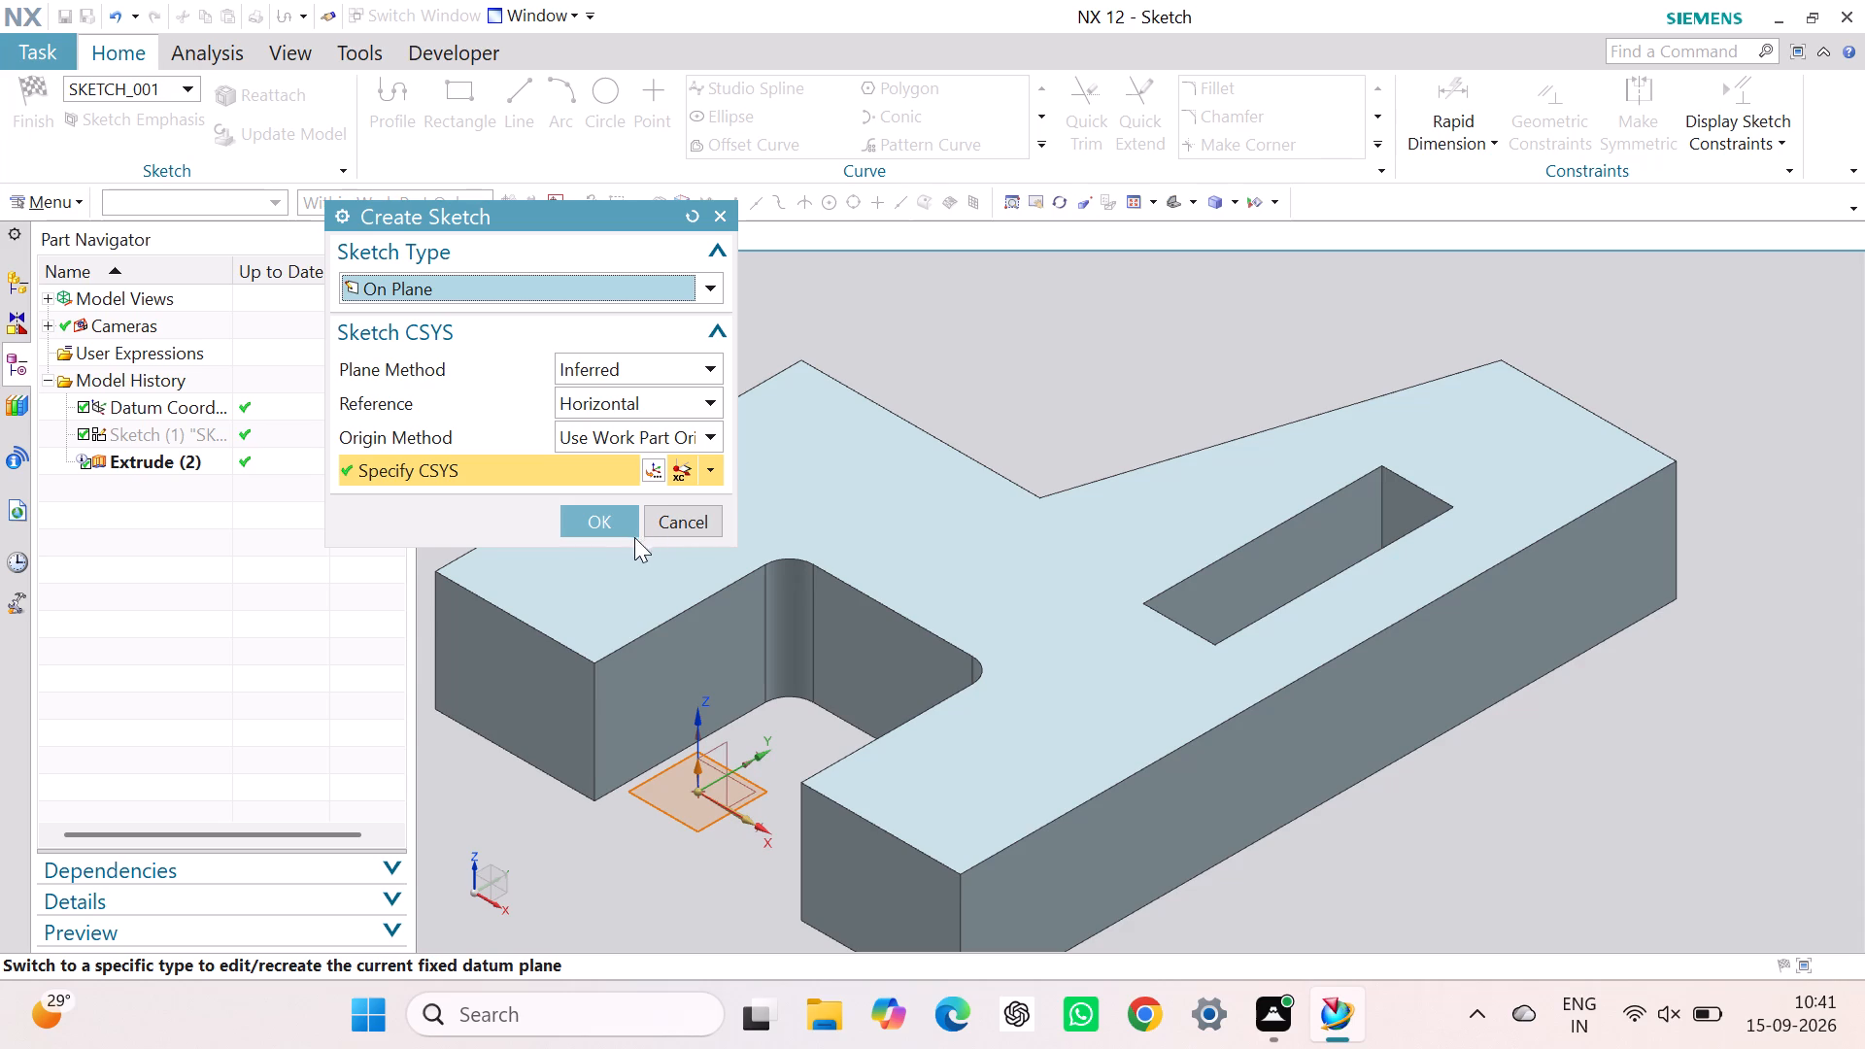
left_click(621, 534)
Draw a closed stepped profile against the plate's long straight edge, about 47 mm wide and 76 mm high, with a 9 mm step at 49 mm.
scroll(1048, 560, "up", 4)
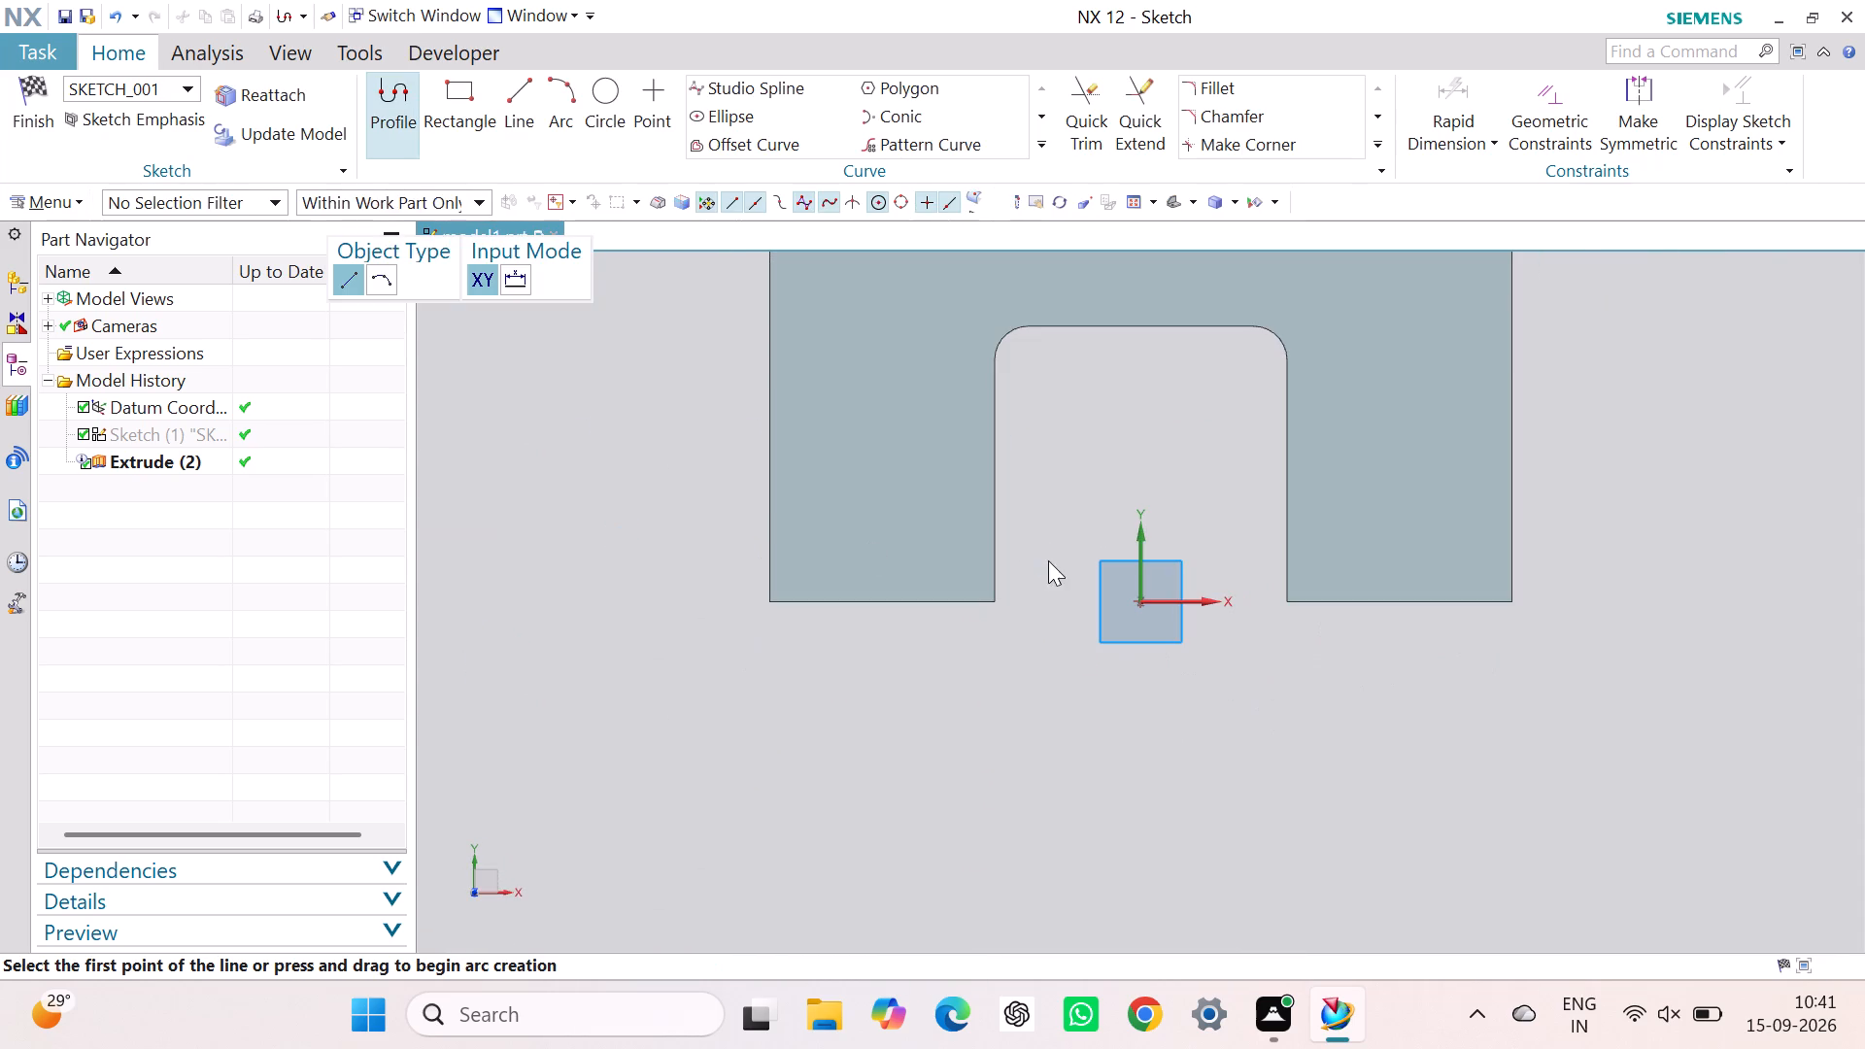
scroll(1048, 560, "up", 3)
scroll(1070, 588, "down", 8)
scroll(1204, 415, "up", 2)
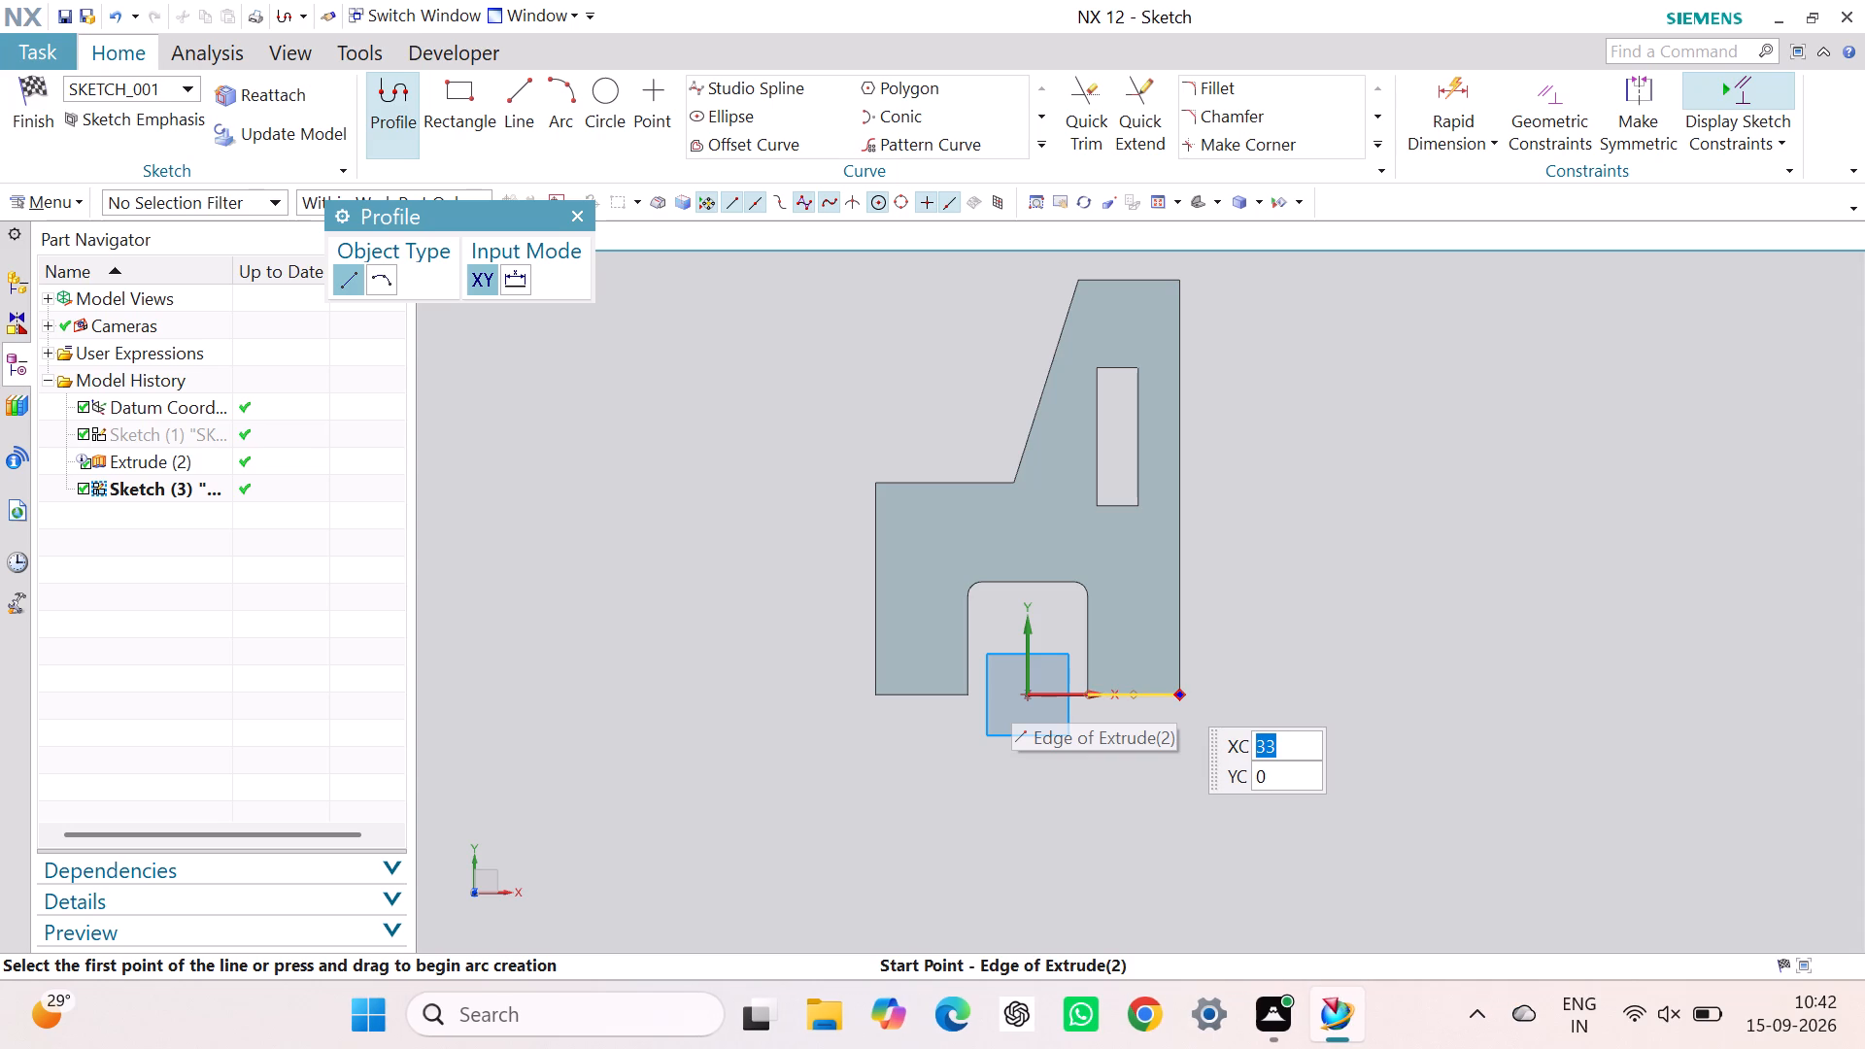
left_click(1177, 691)
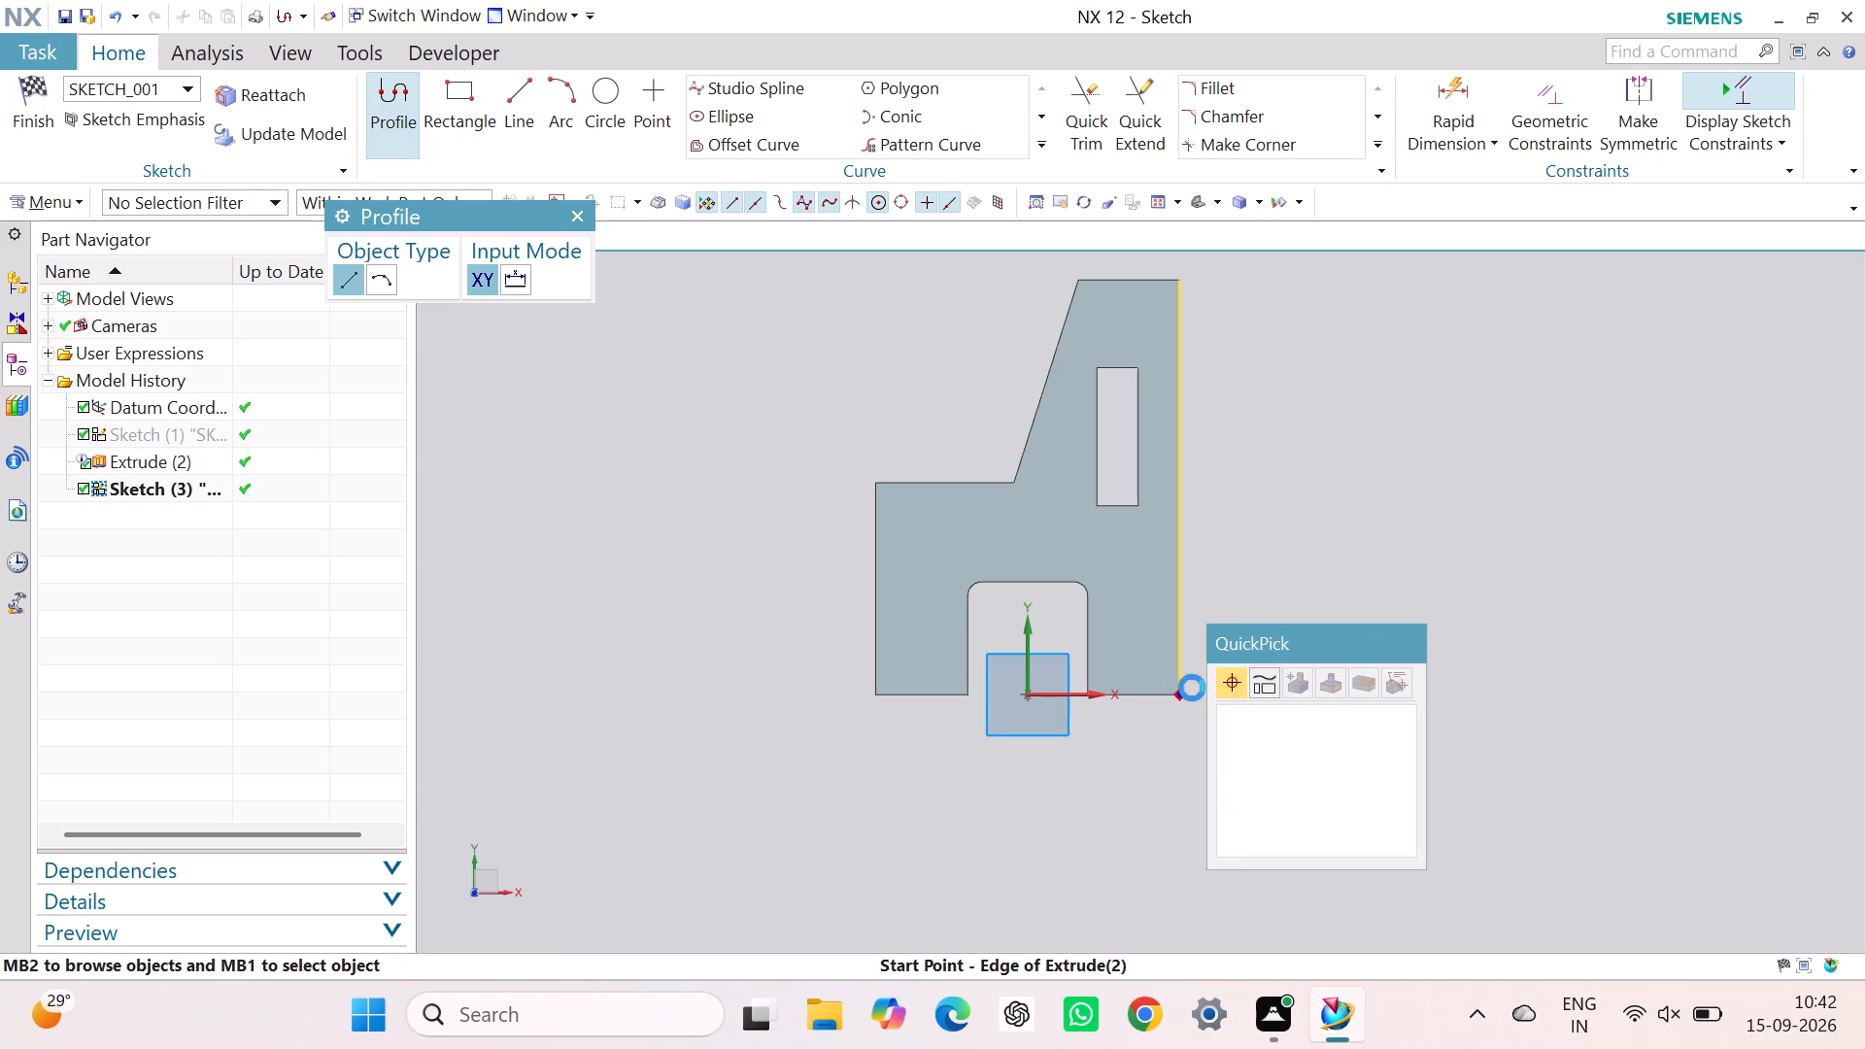
left_click(1282, 723)
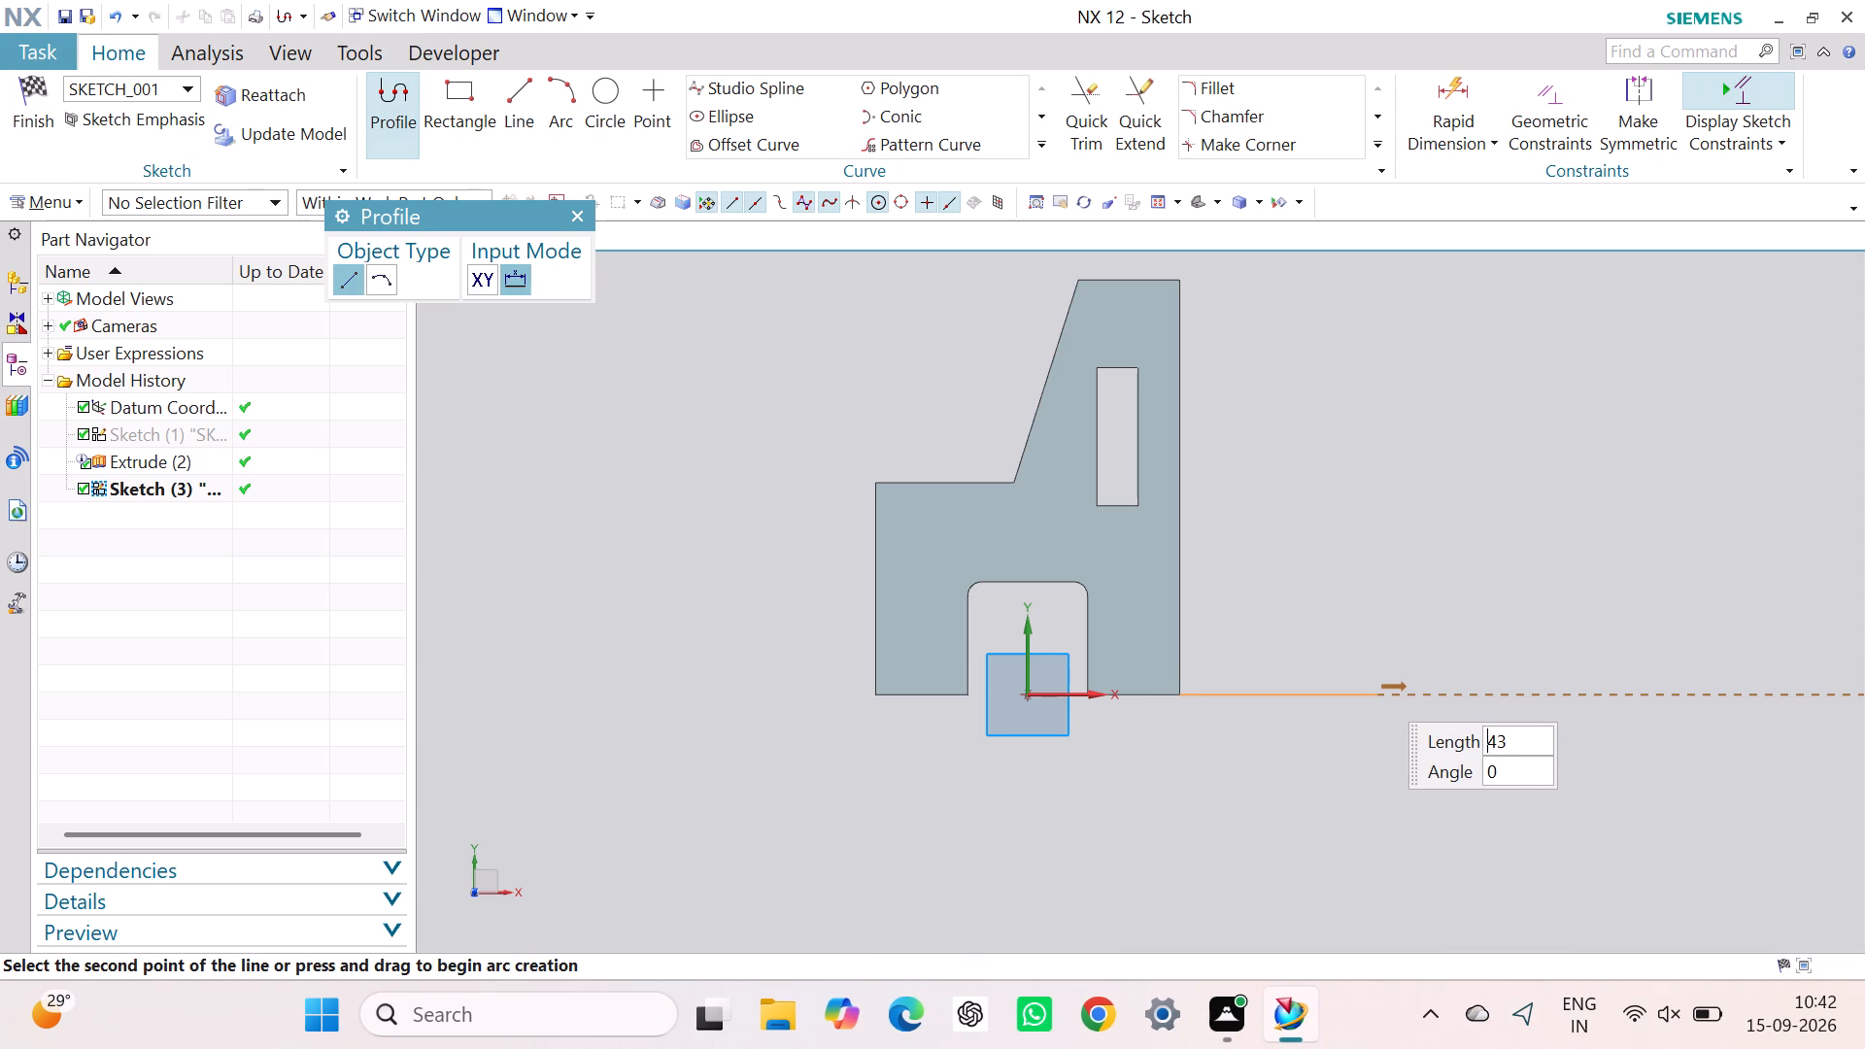
left_click(1398, 685)
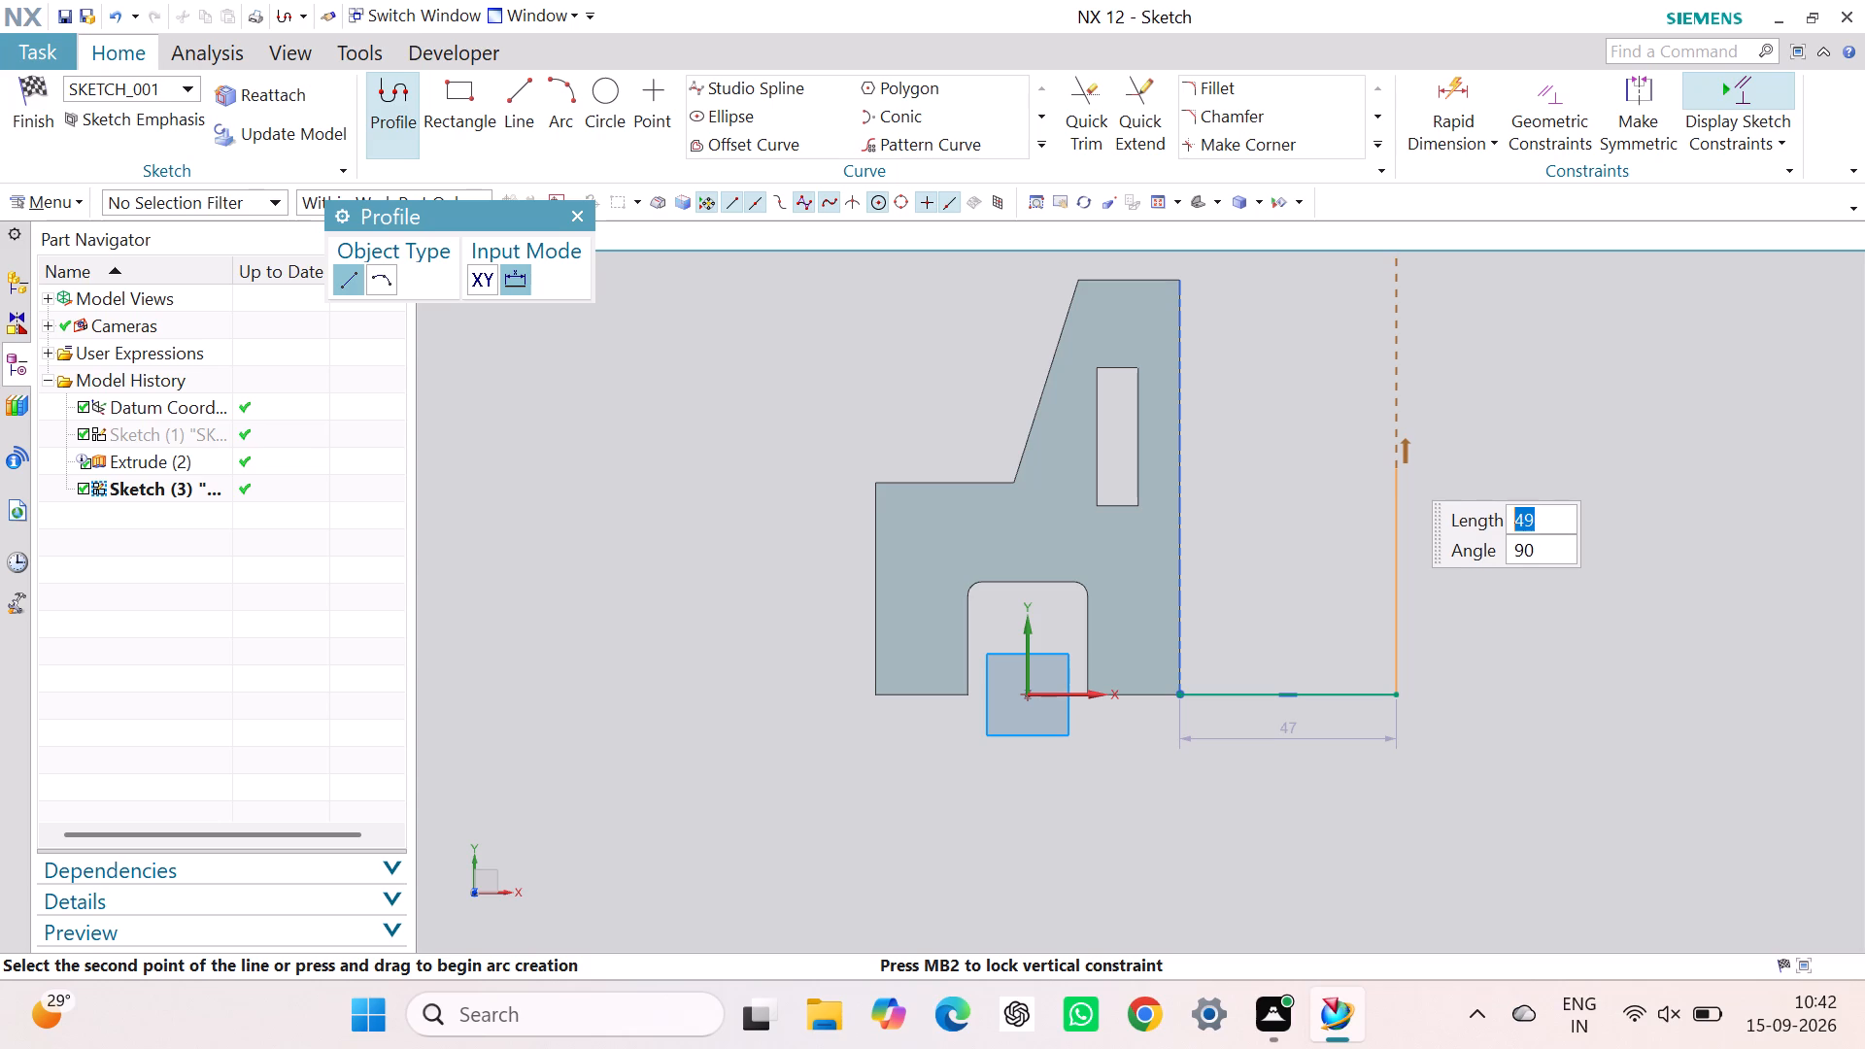
left_click(1400, 468)
left_click(1356, 468)
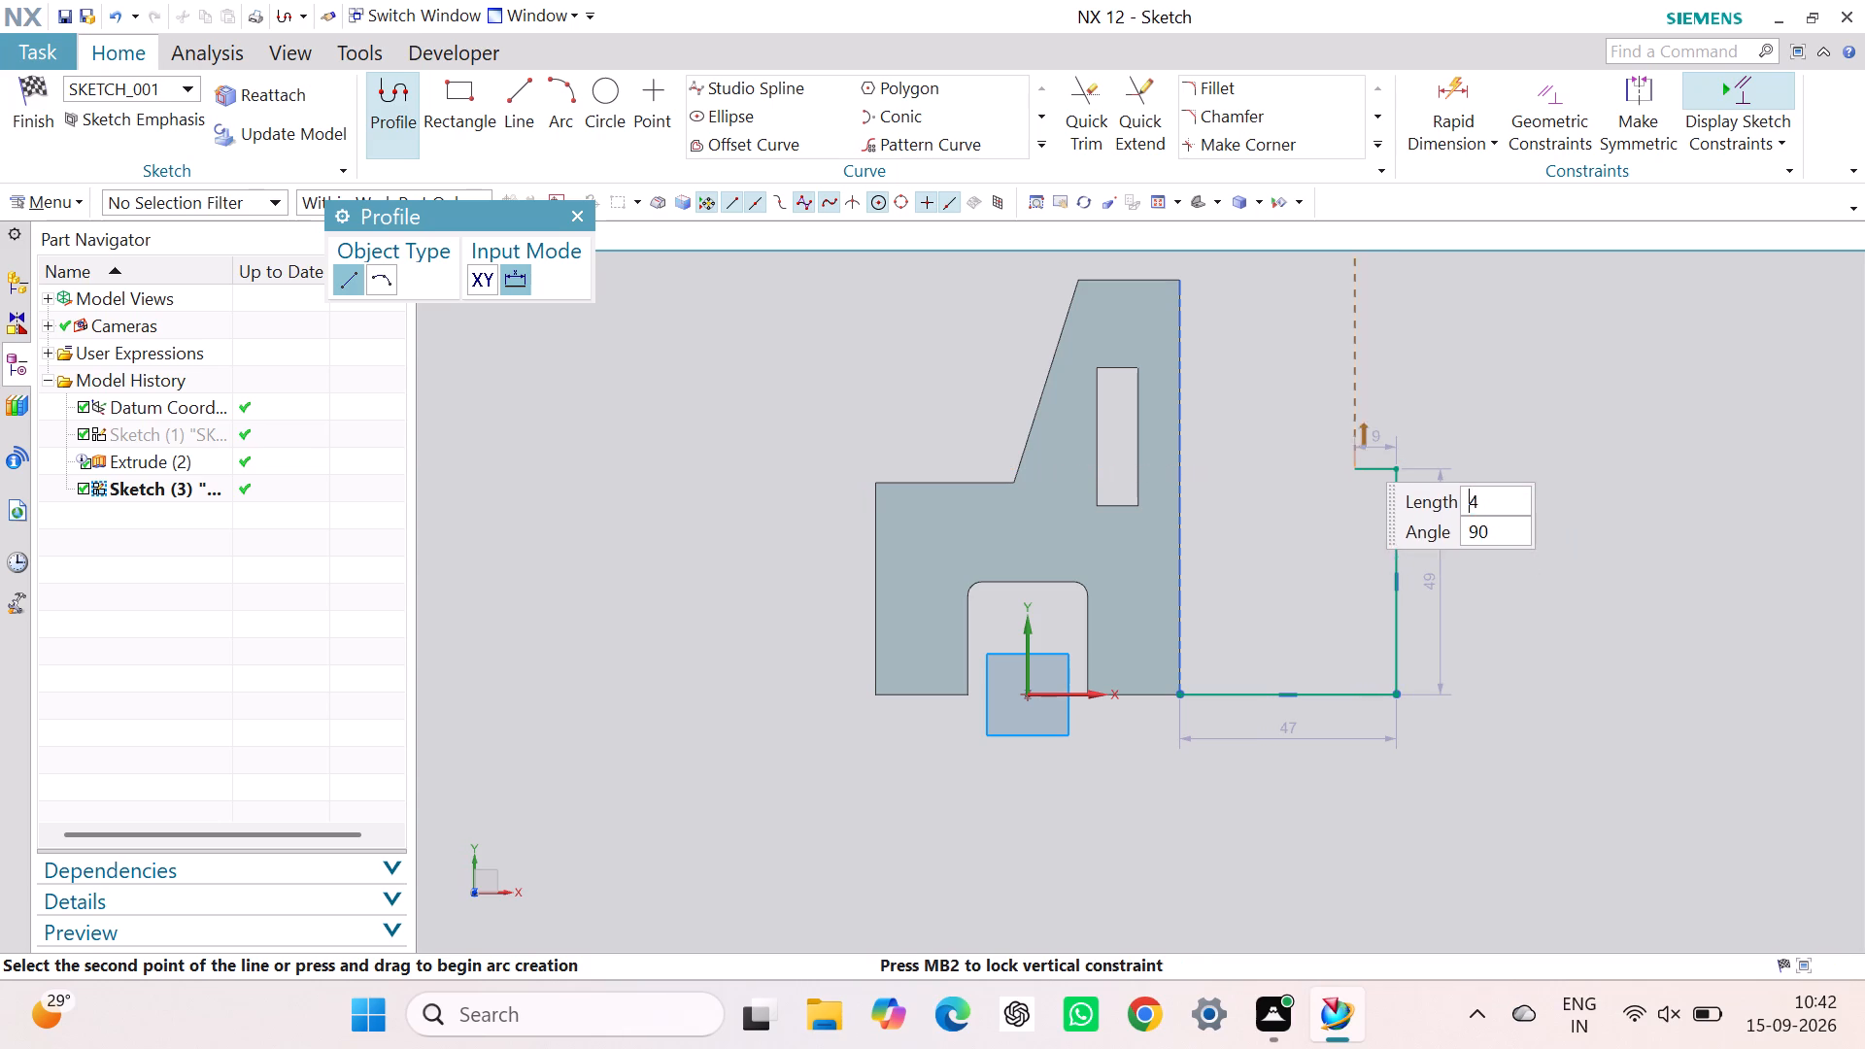
left_click(1354, 343)
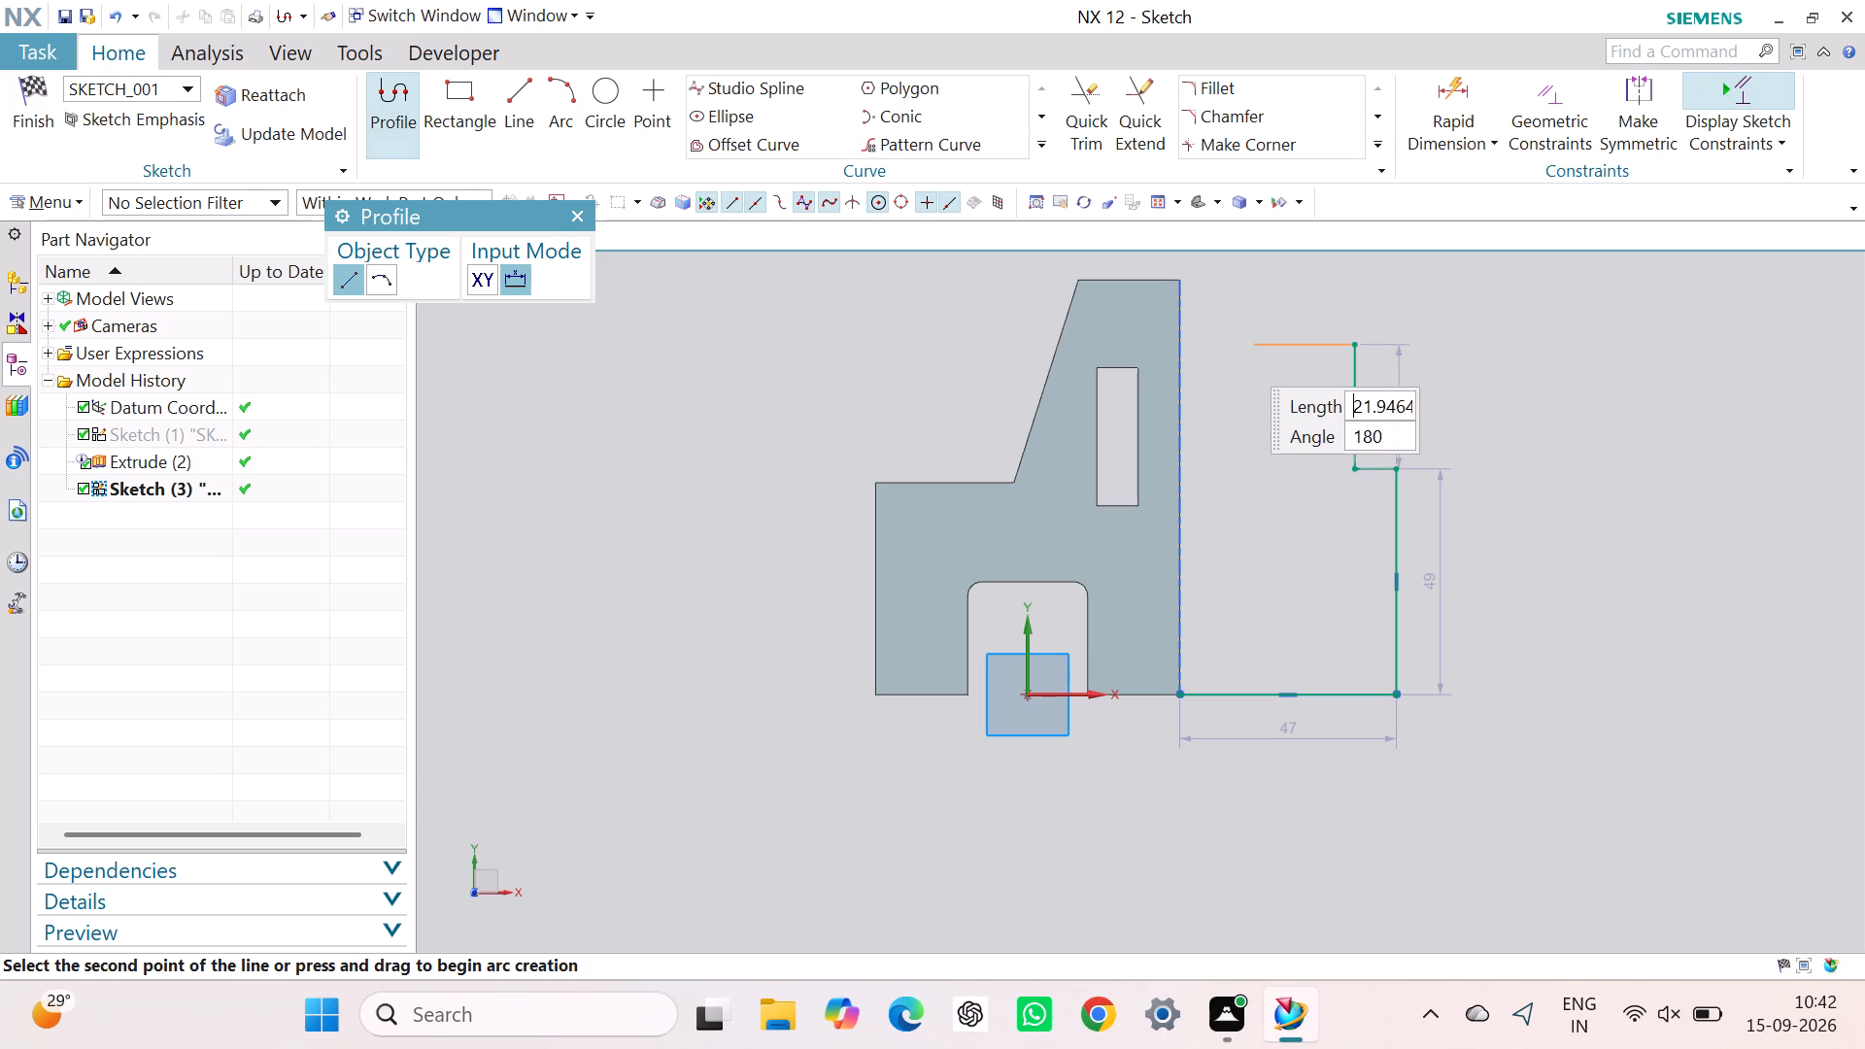
left_click(1179, 343)
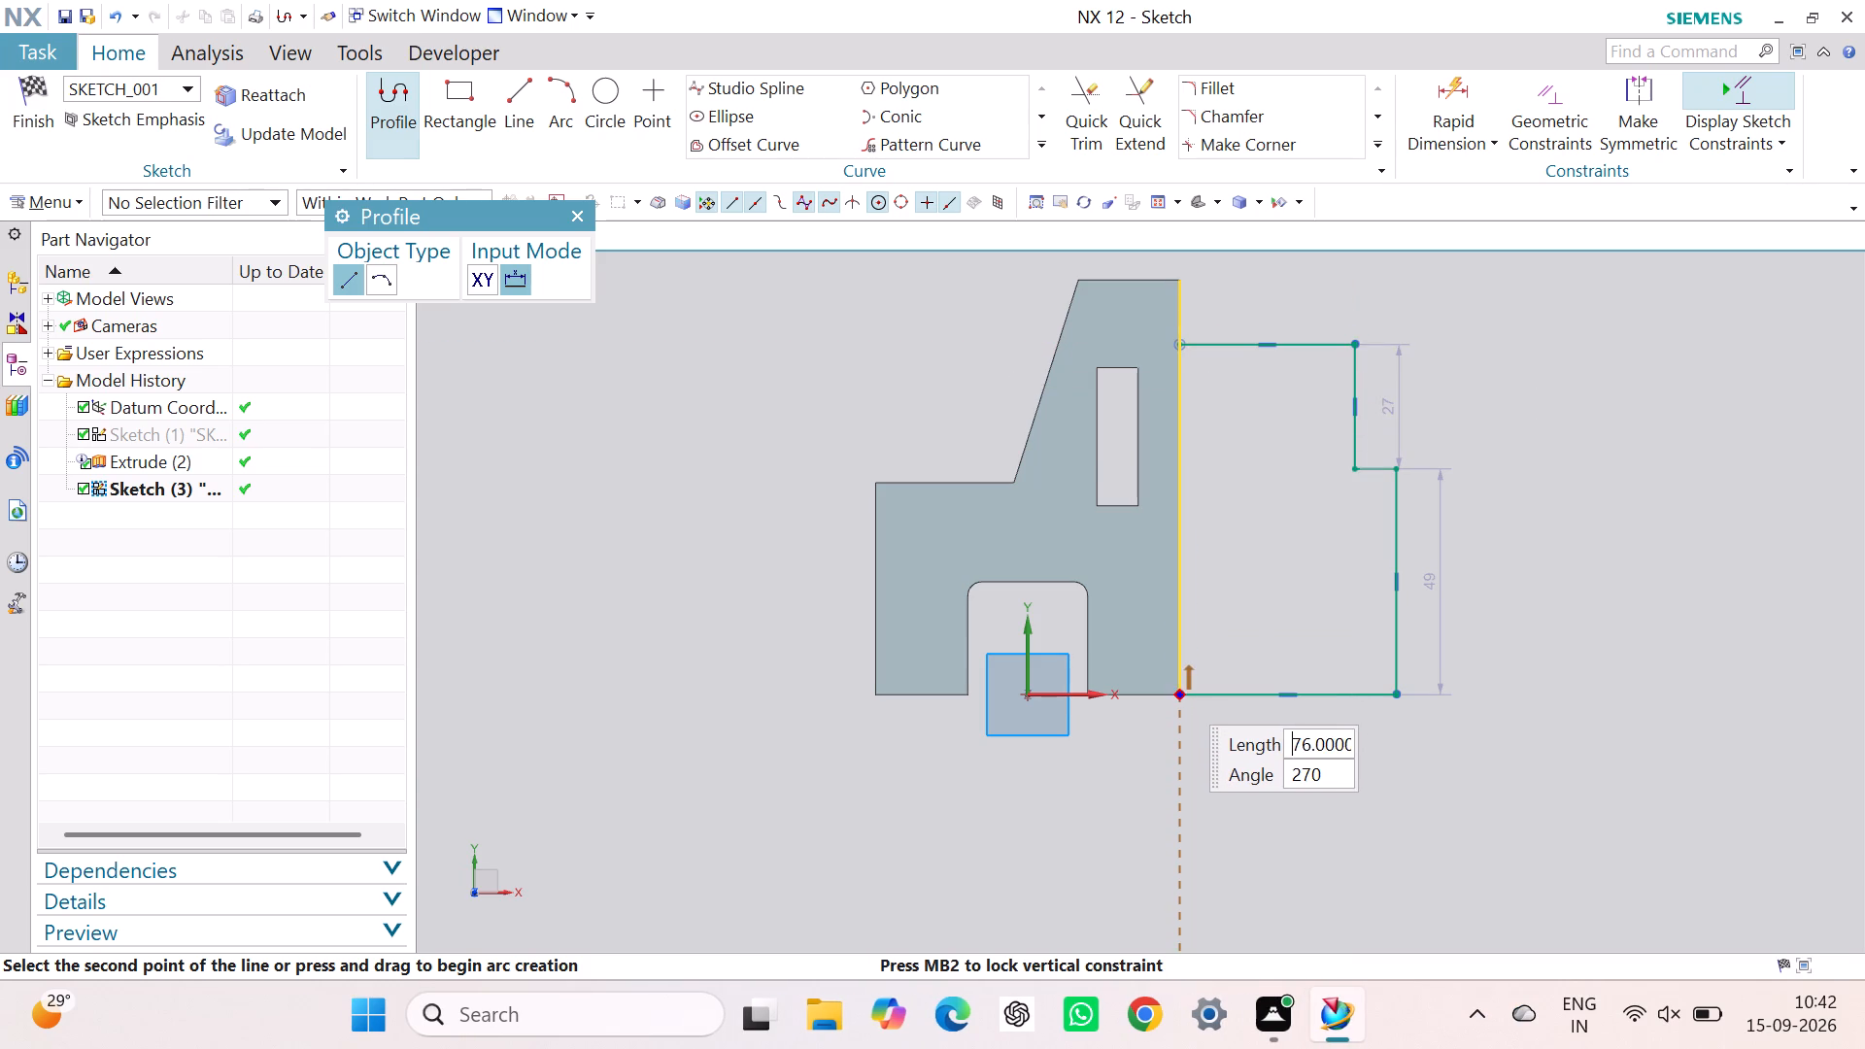
left_click(1177, 693)
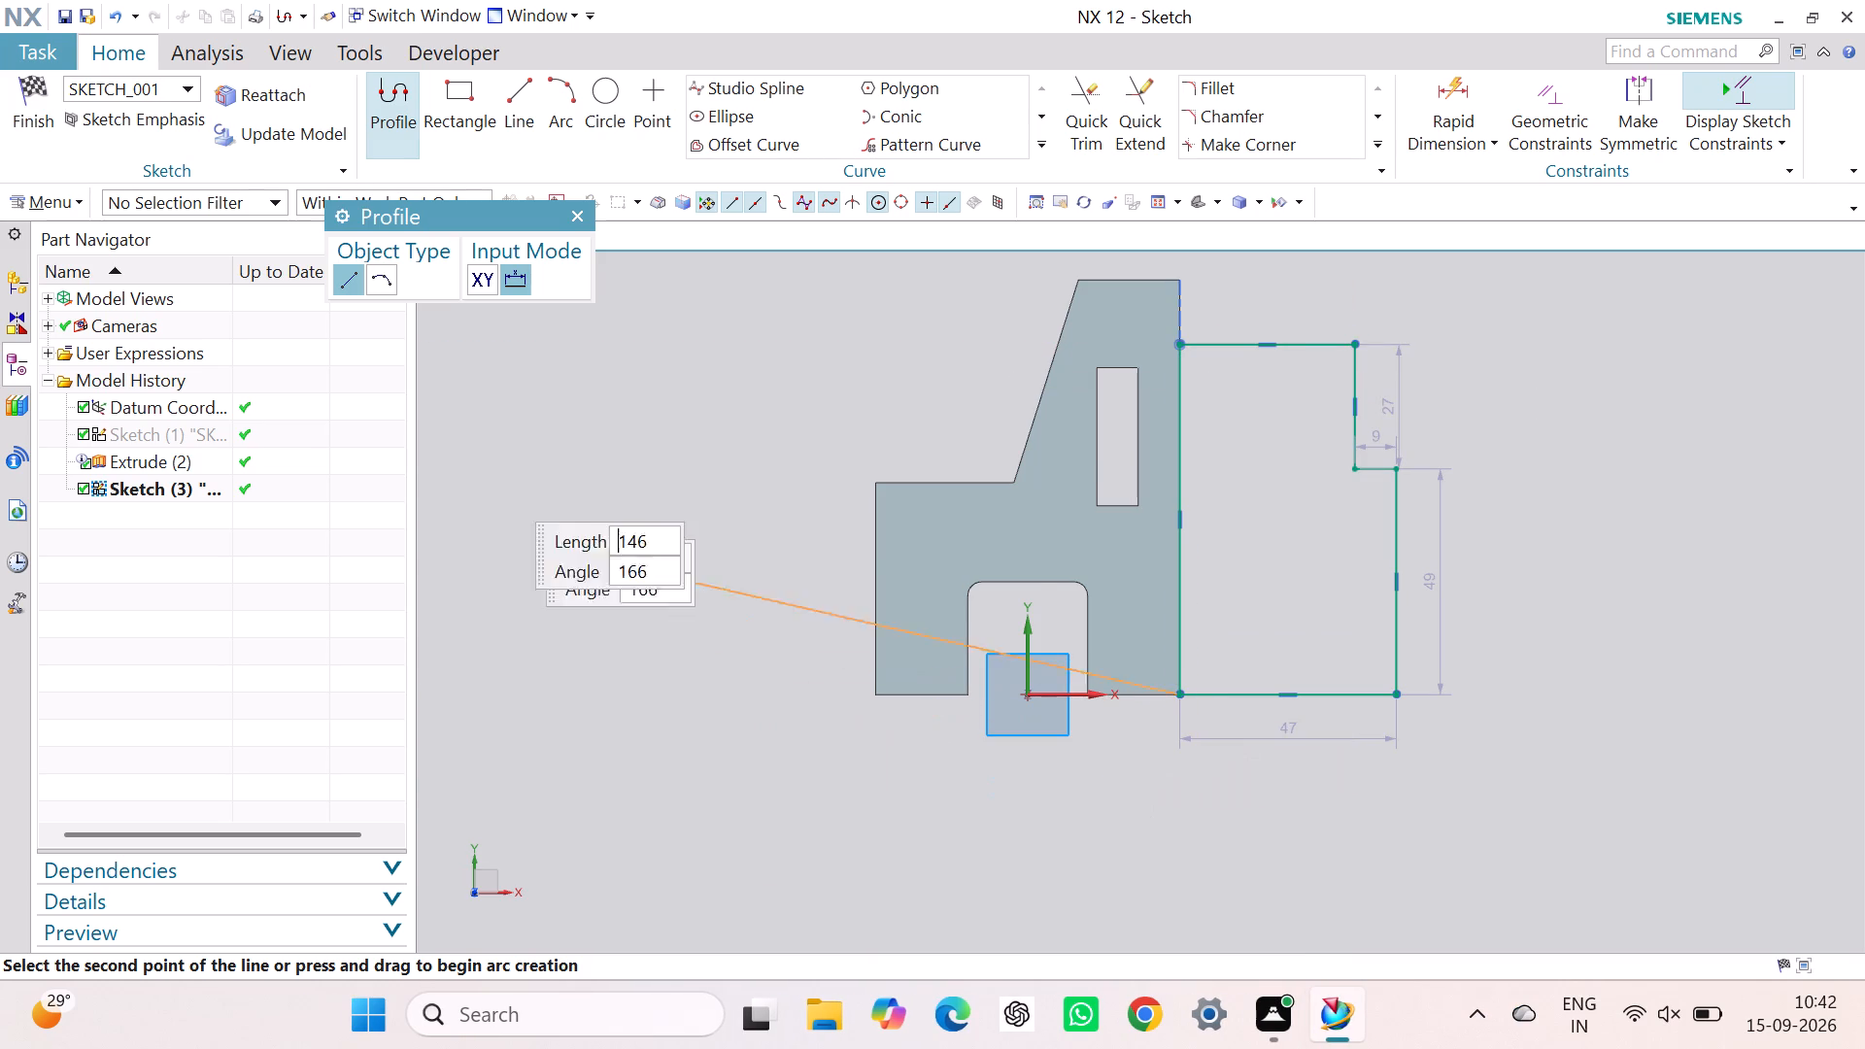
left_click(577, 215)
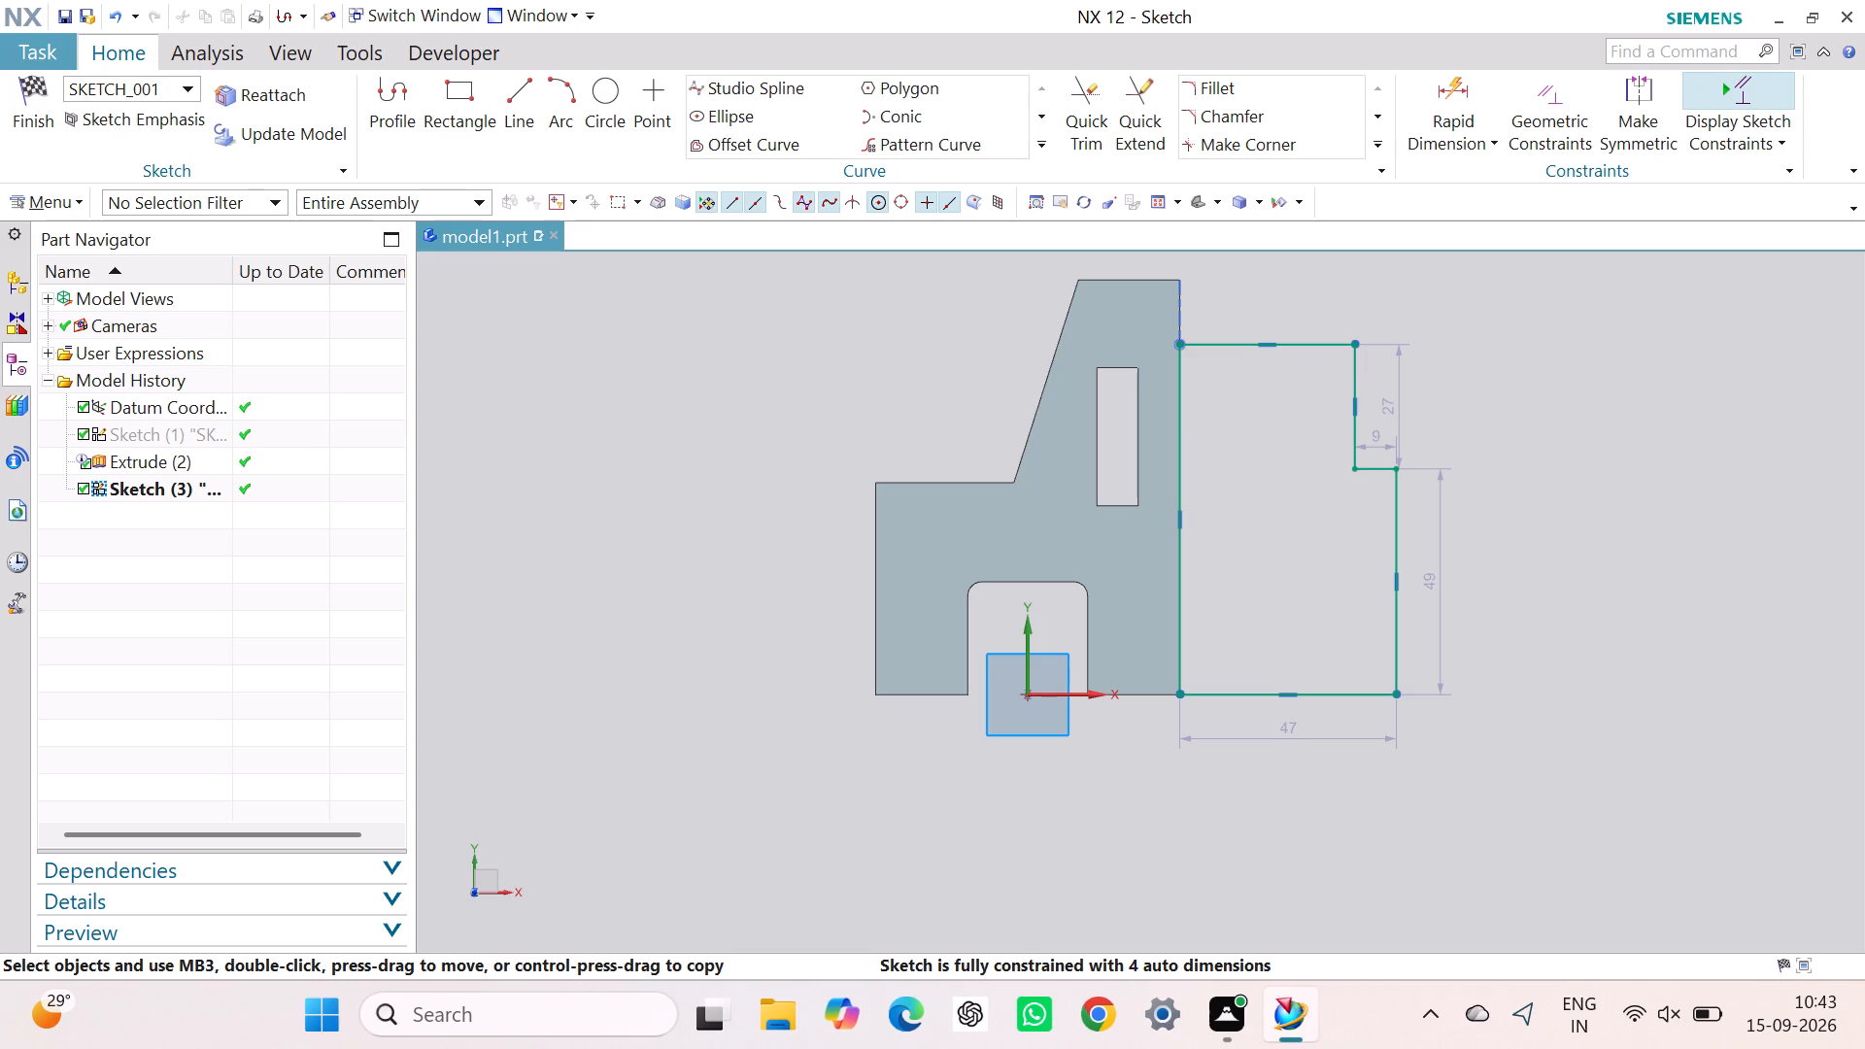
Set the height of the stepped profile's outer vertical edge, below the step, to 45 mm.
double_click(1434, 589)
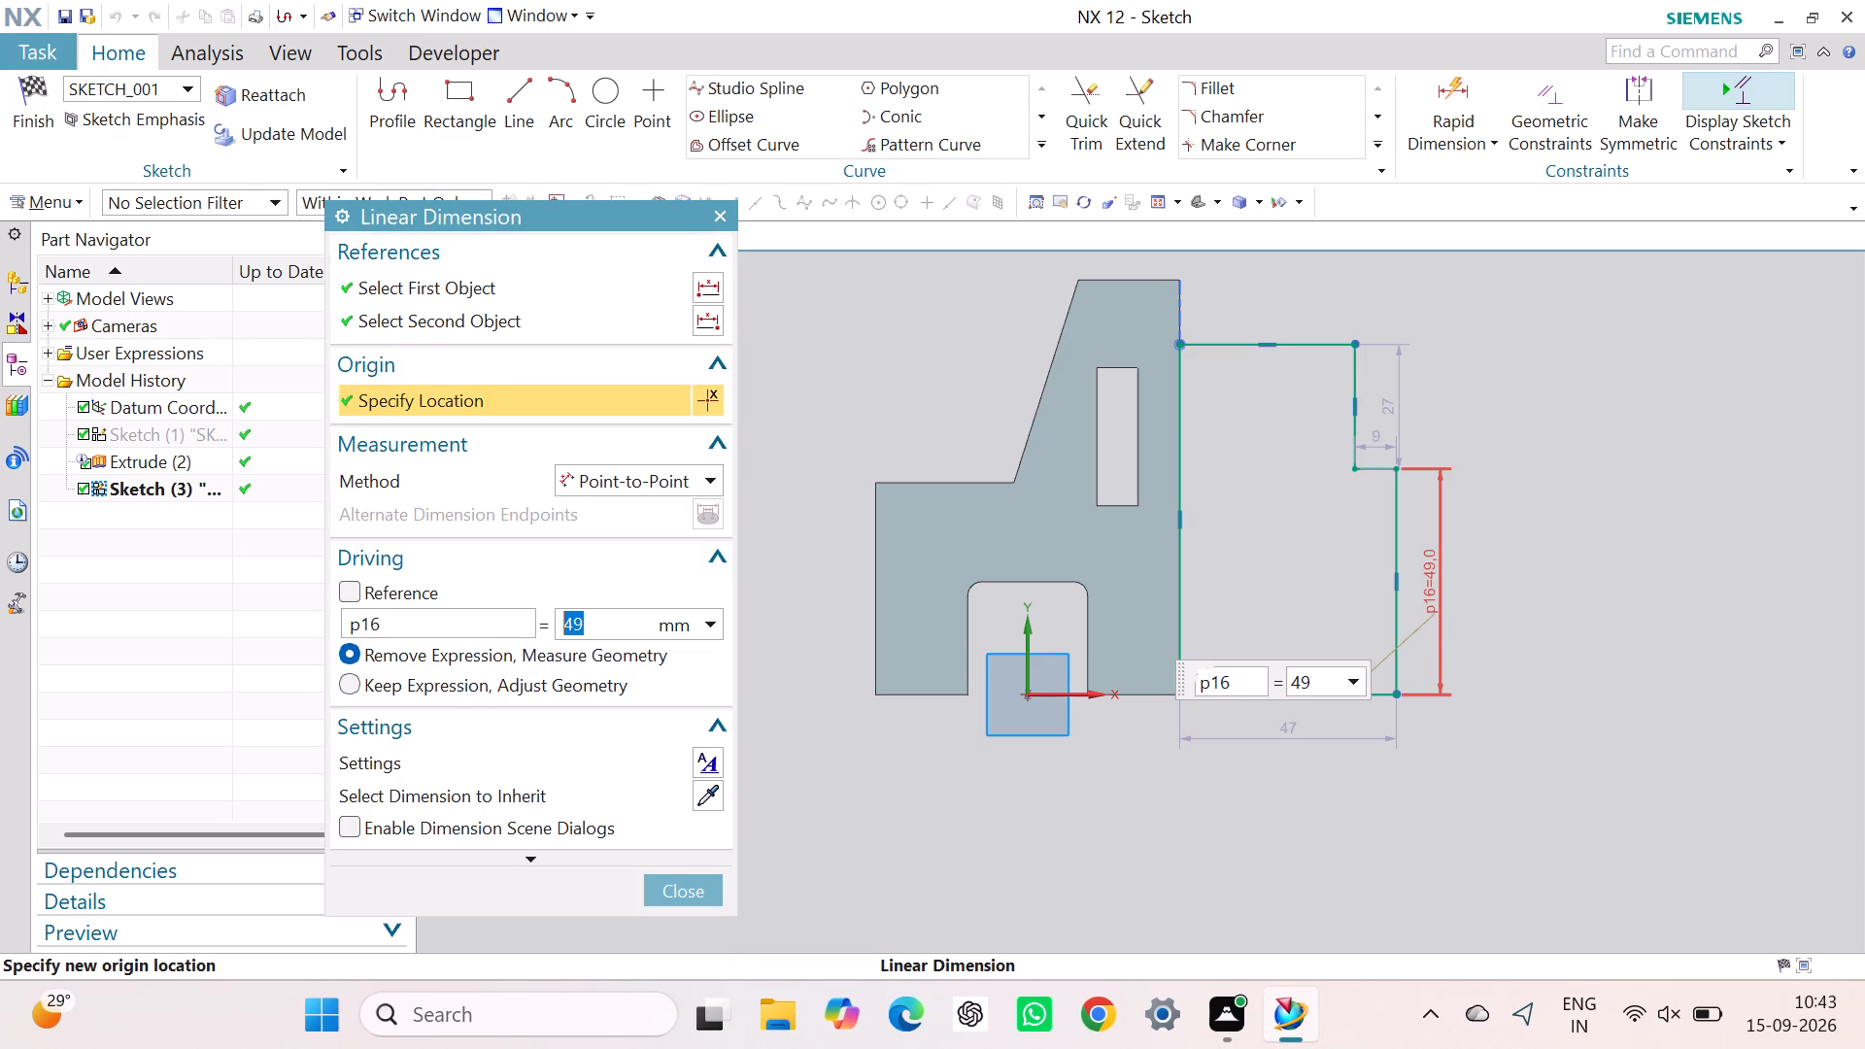
type("45")
key("Return")
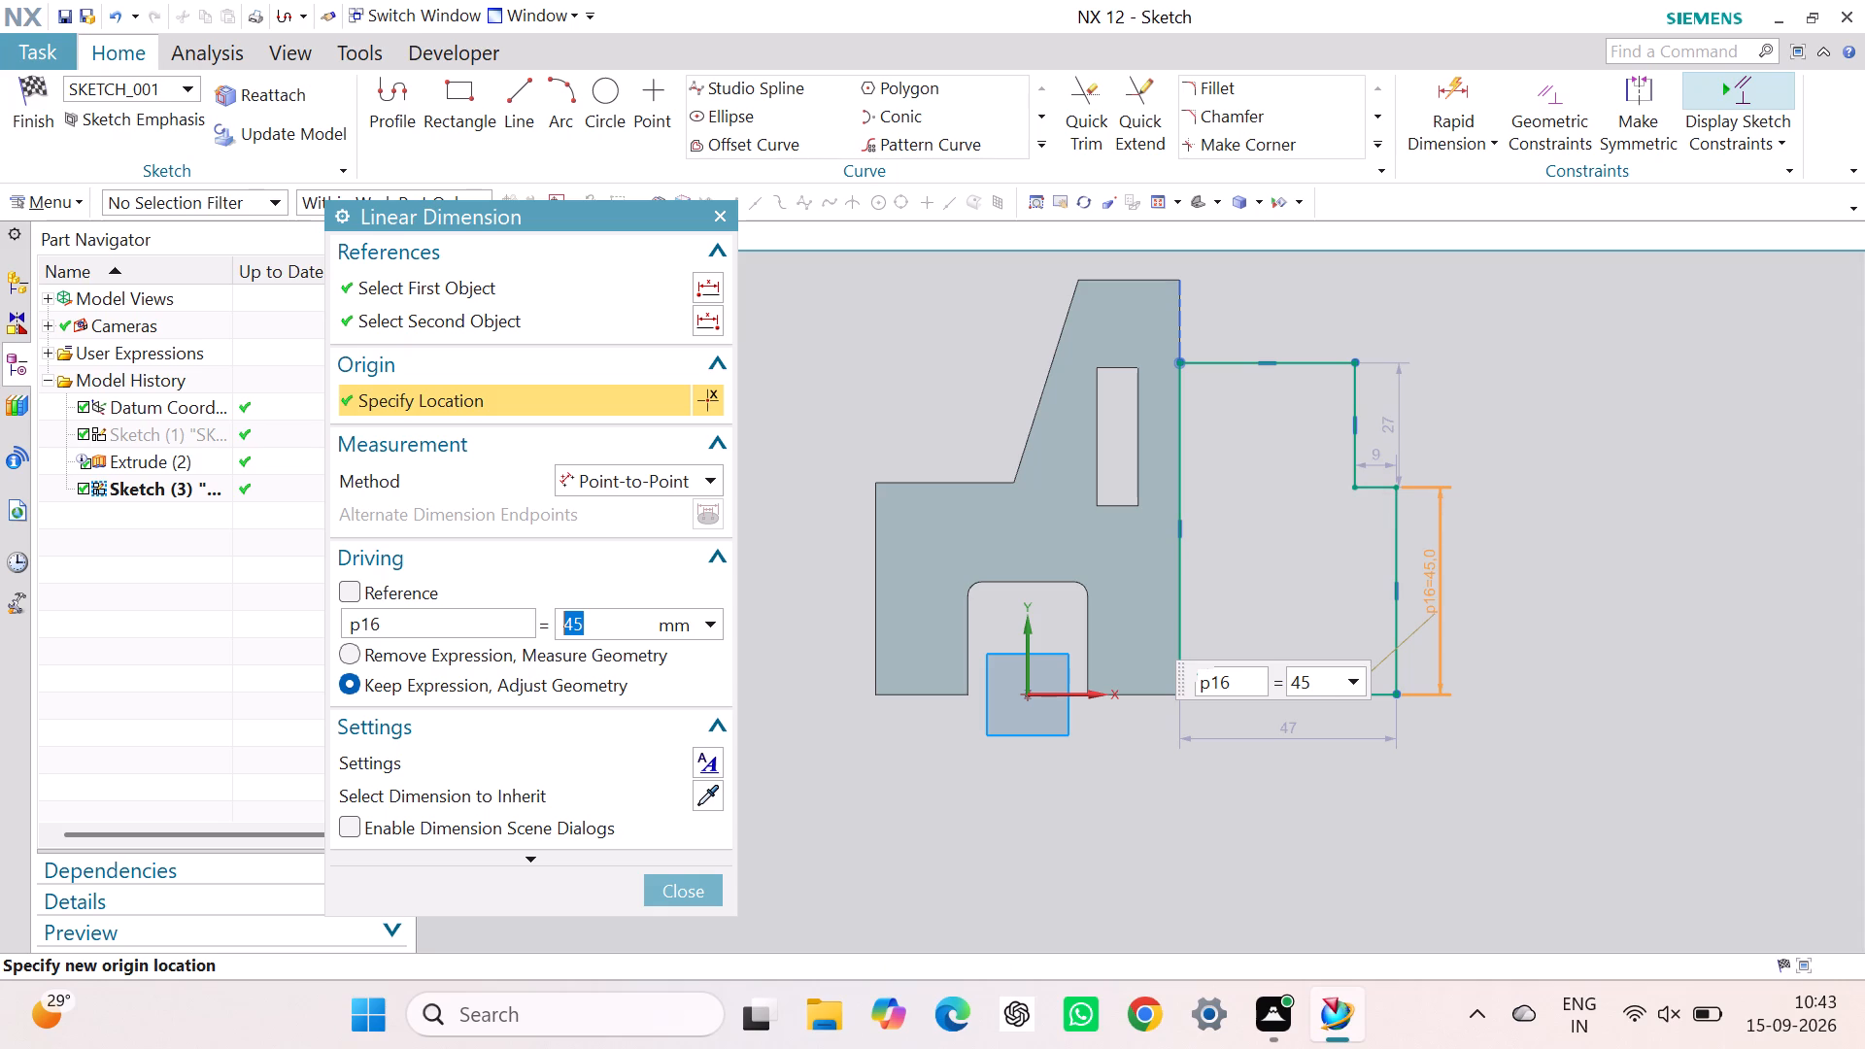
left_click(1293, 737)
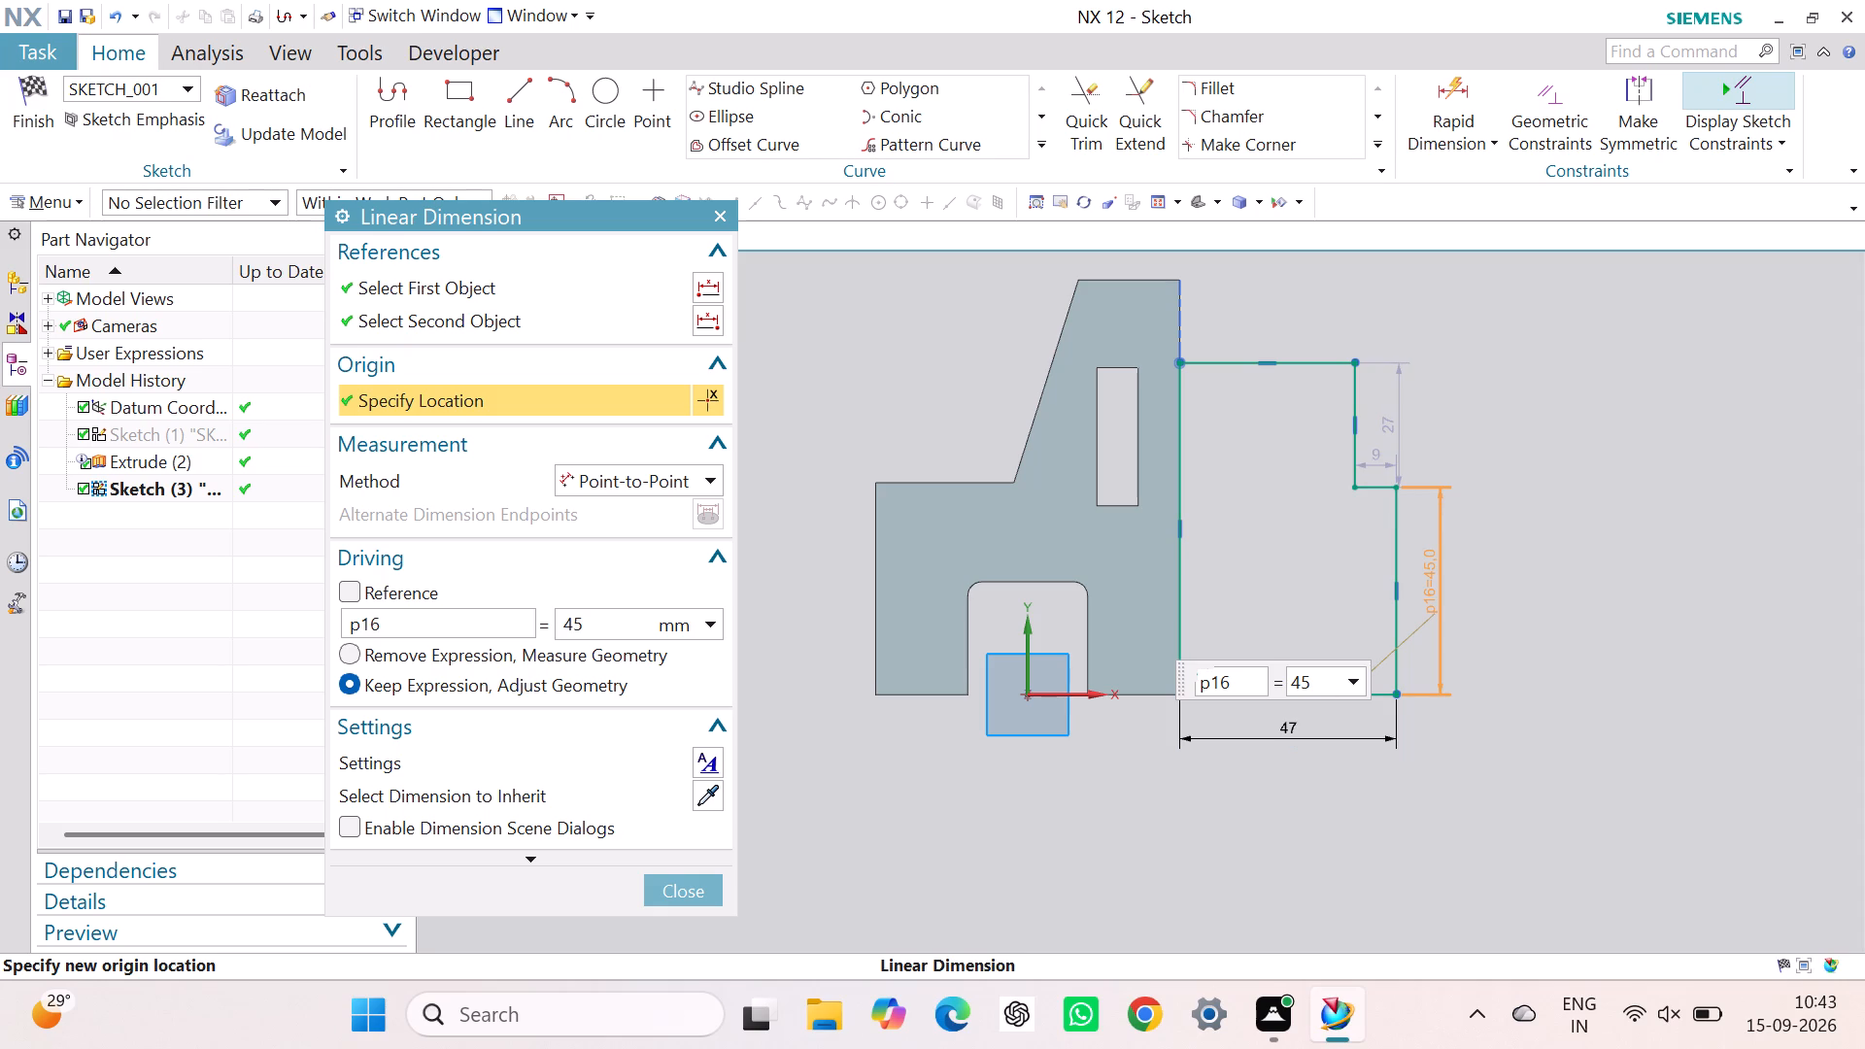
left_click(698, 887)
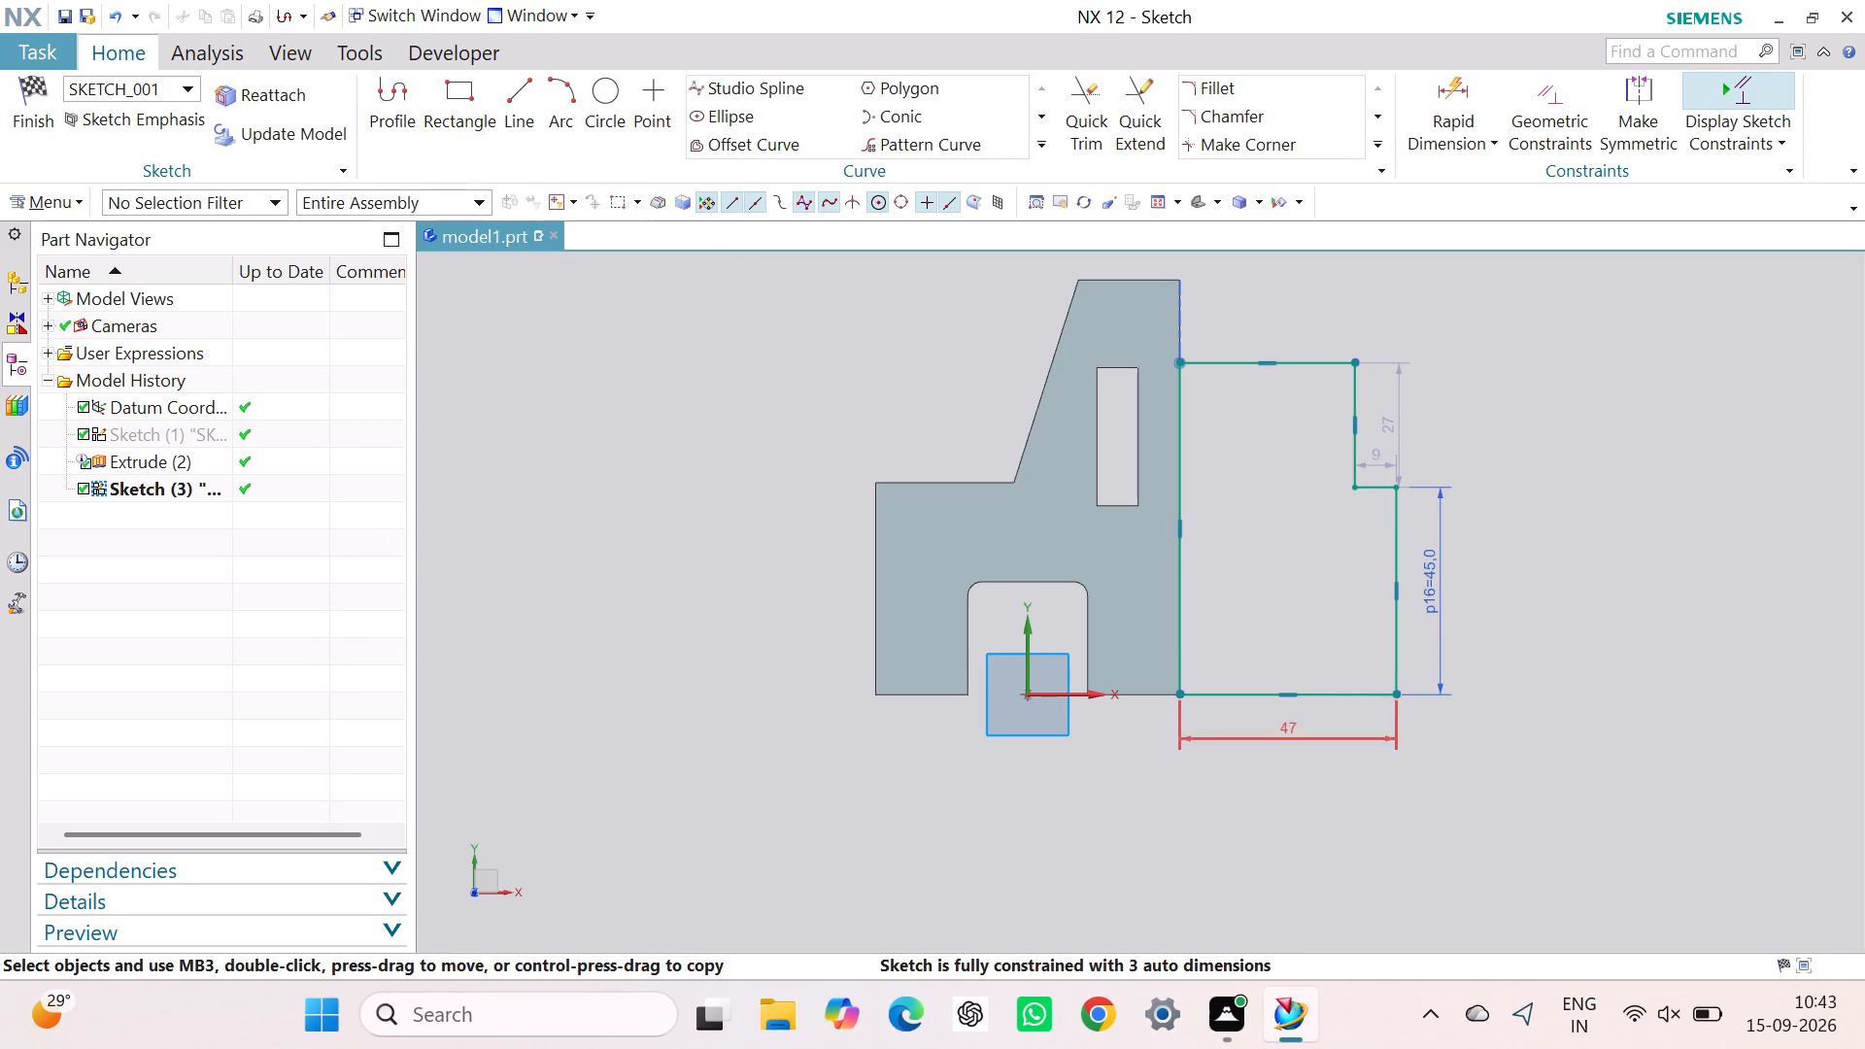
Set the width of the stepped profile's base line to 45 mm.
double_click(1251, 738)
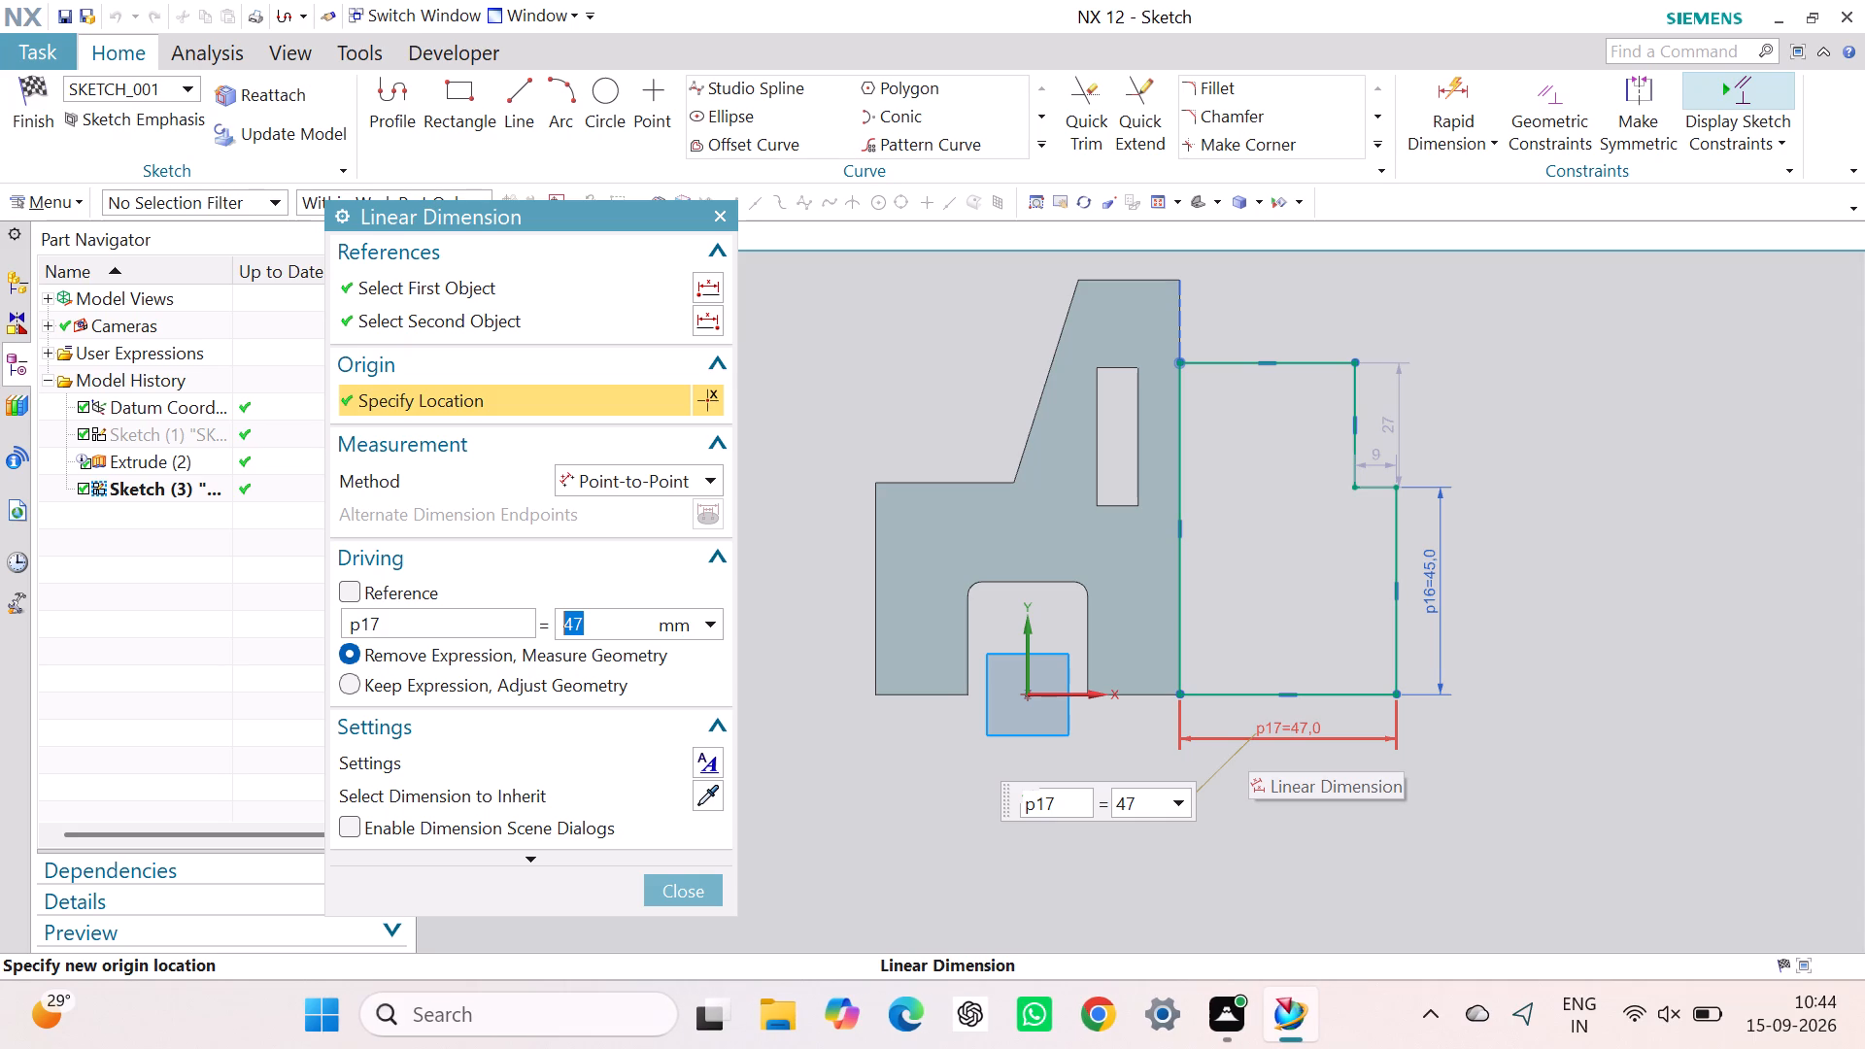
type("45")
key("Return")
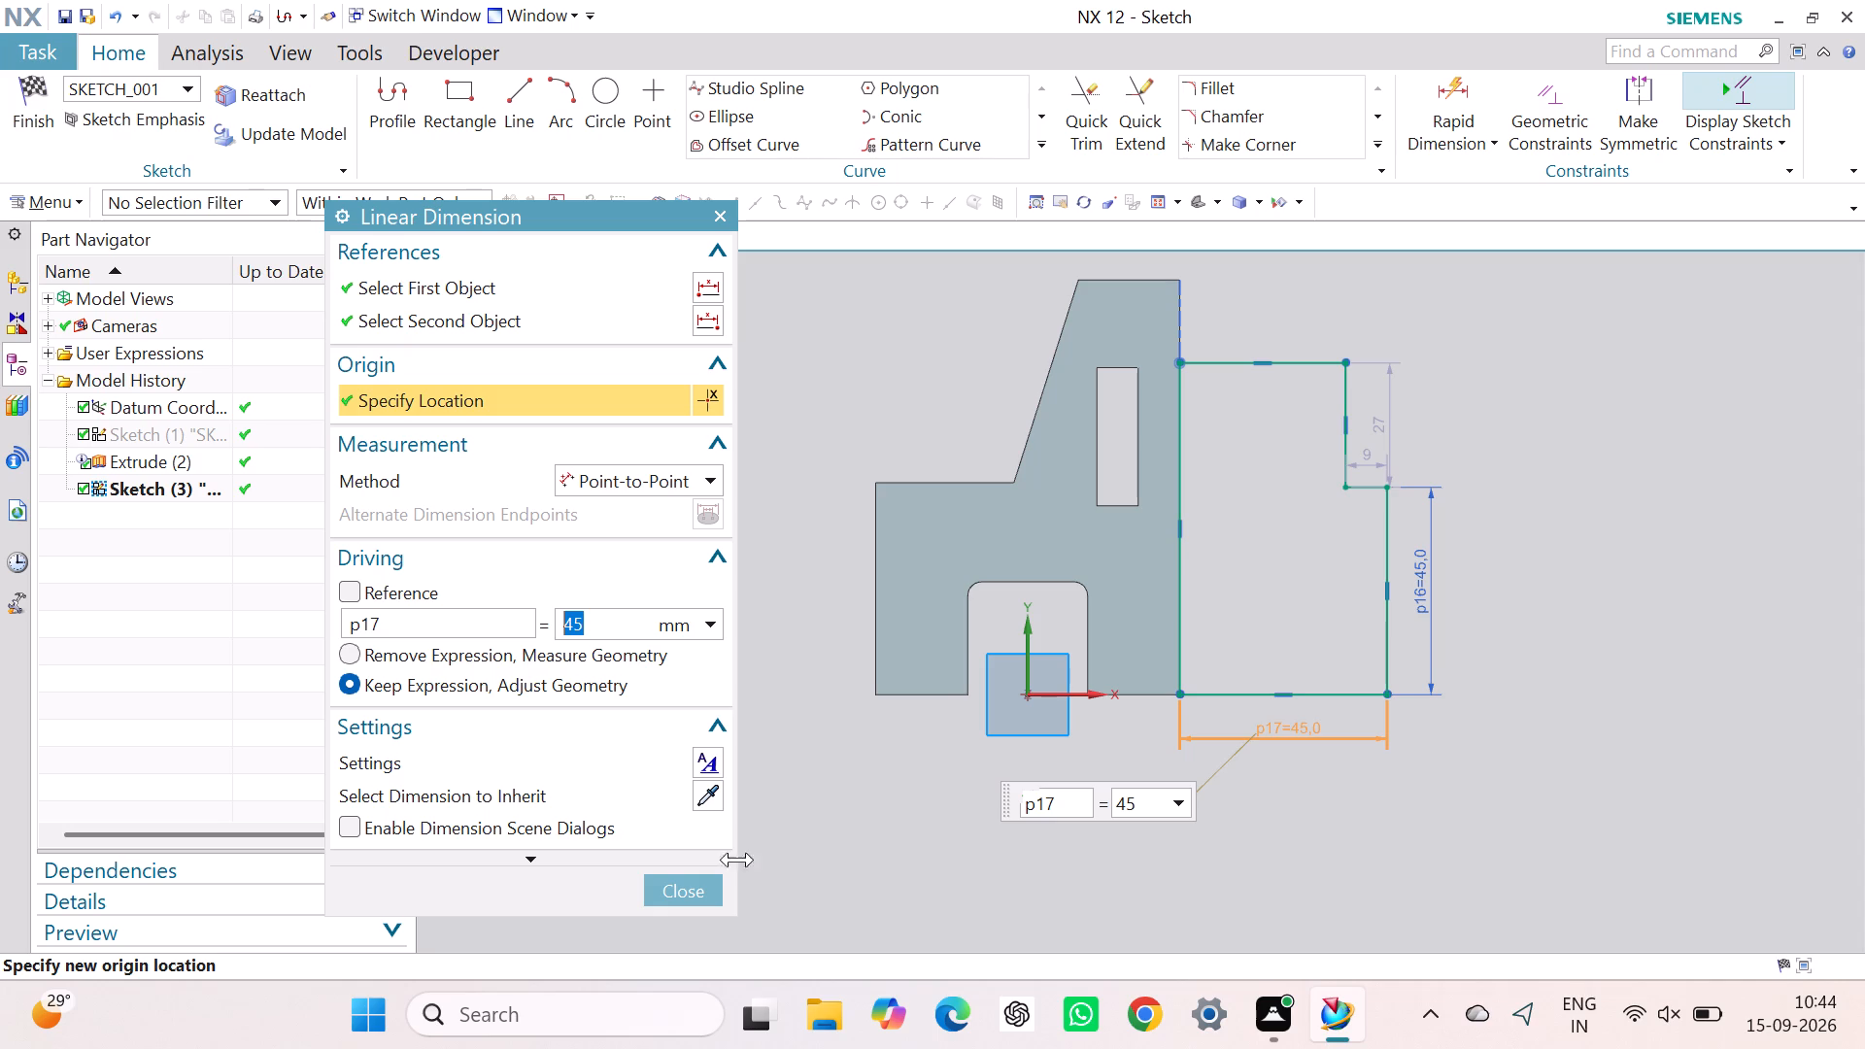
left_click(700, 881)
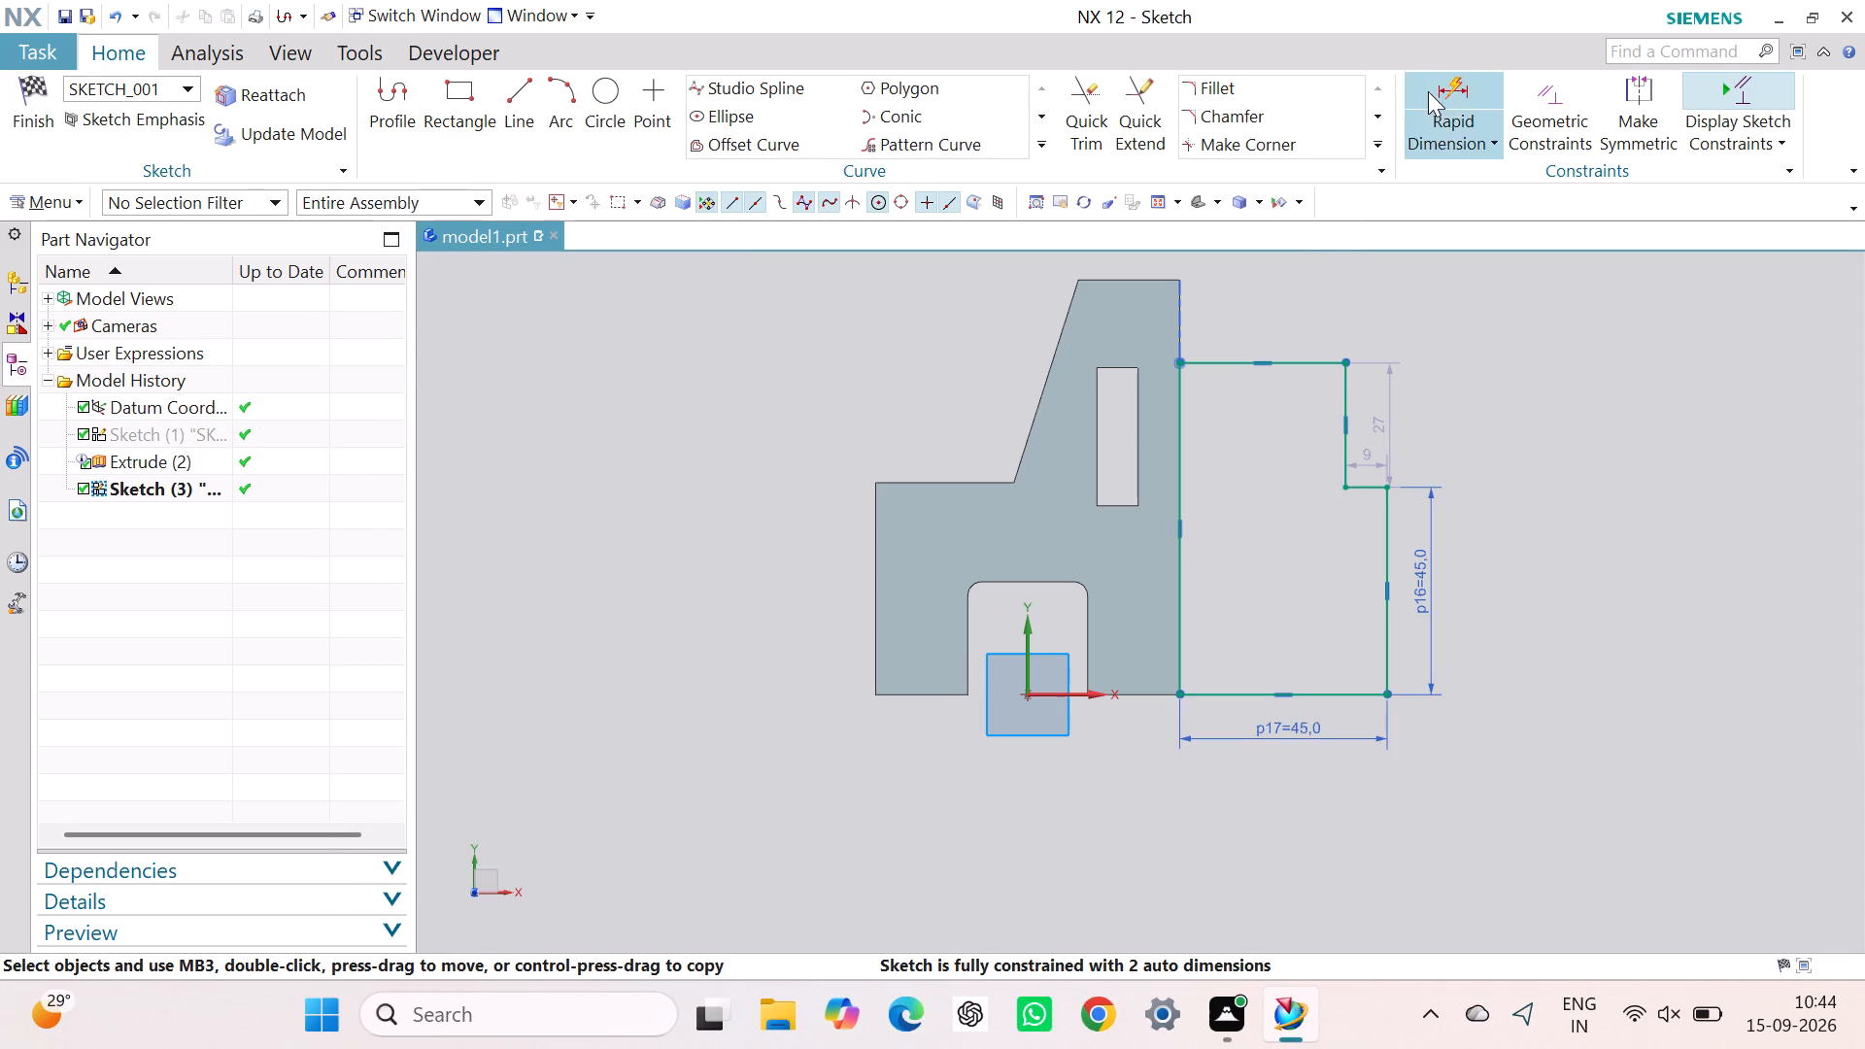
Dimension the width of the stepped profile's top edge with Rapid Dimension.
left_click(1442, 80)
left_click(1205, 364)
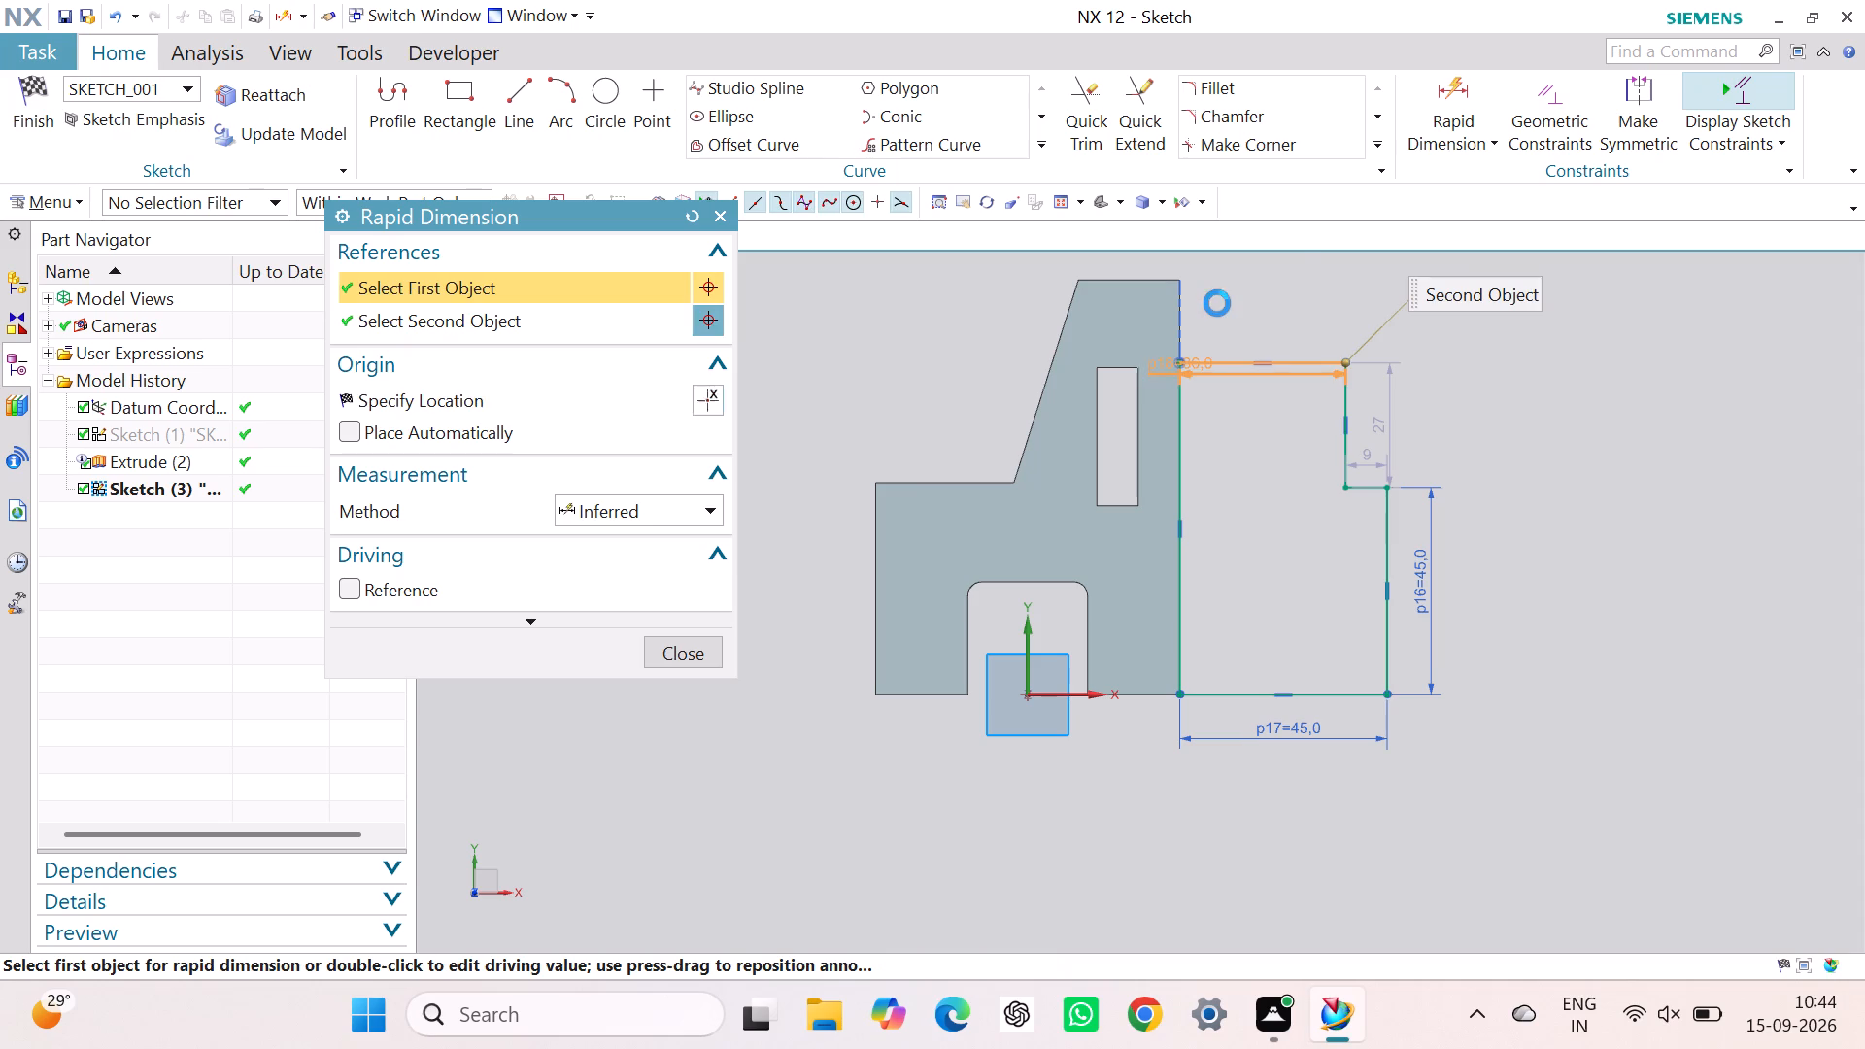
left_click(1224, 303)
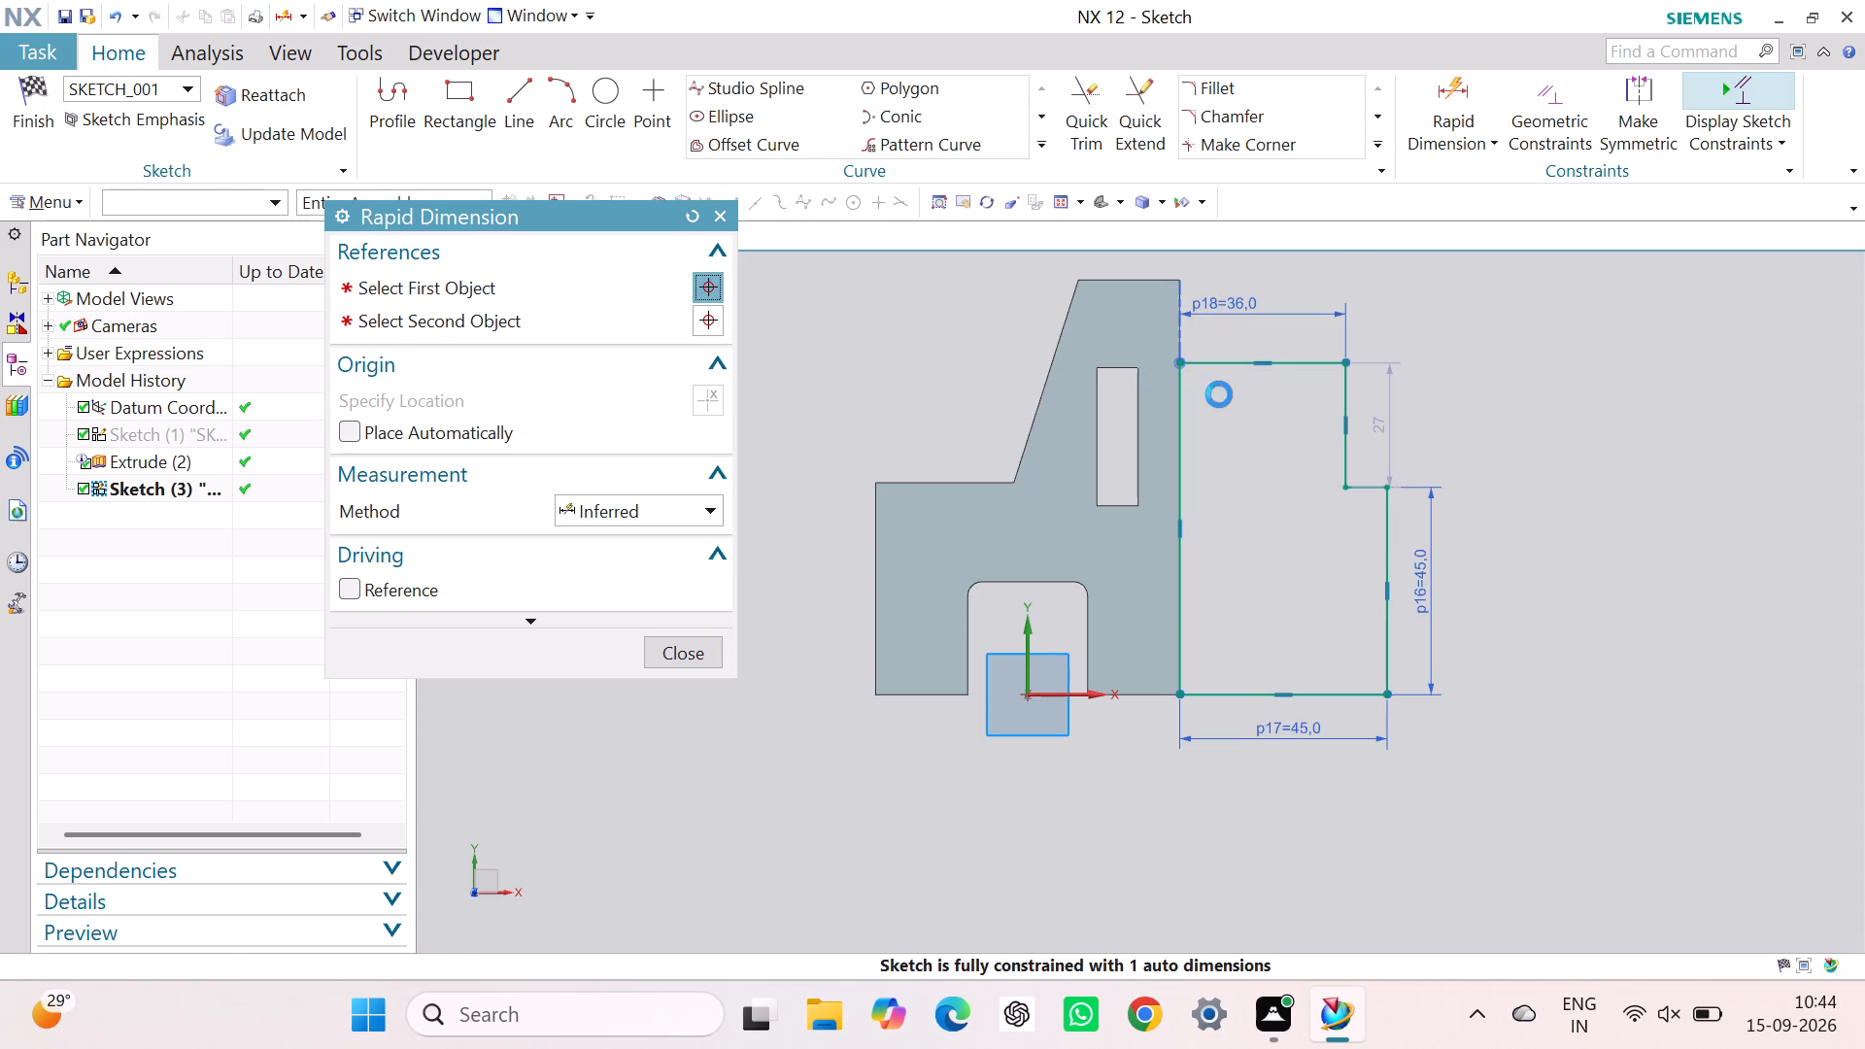
left_click(689, 654)
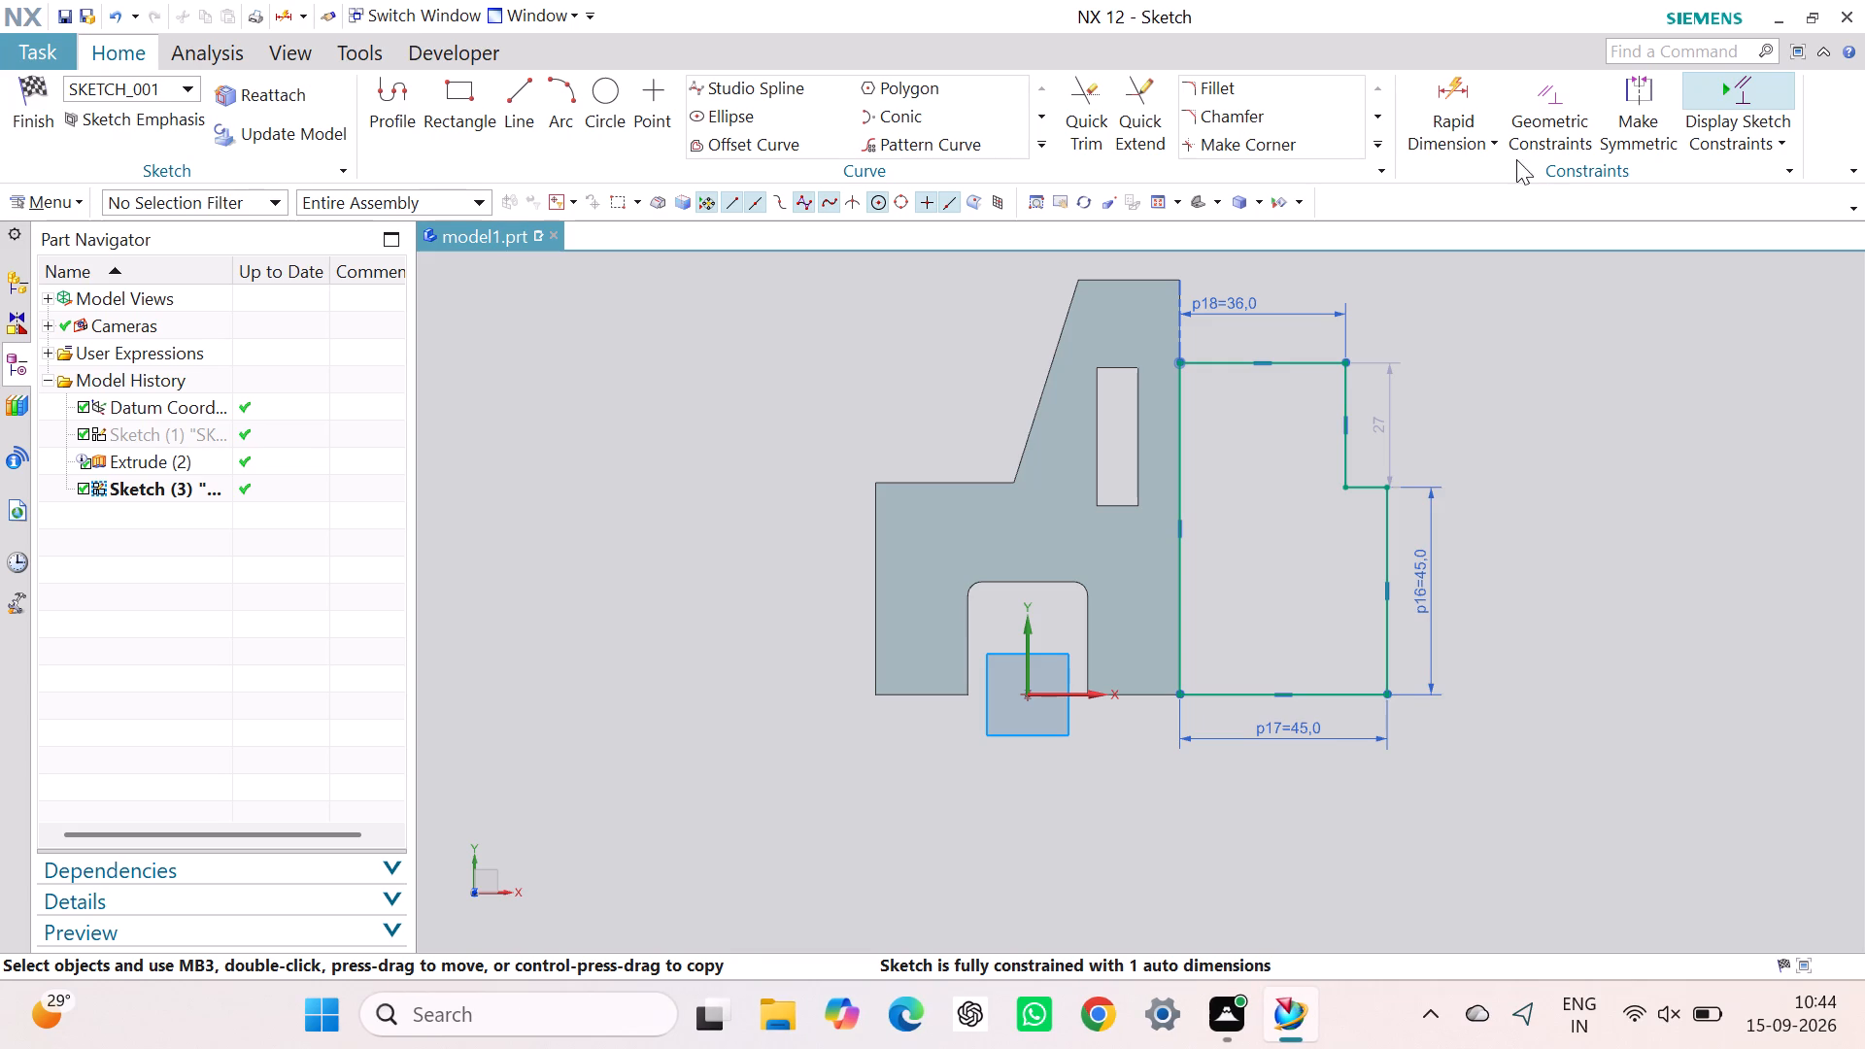
Set the stepped profile's overall height, from base line to top edge, to 82 mm and finish the sketch.
left_click(1442, 102)
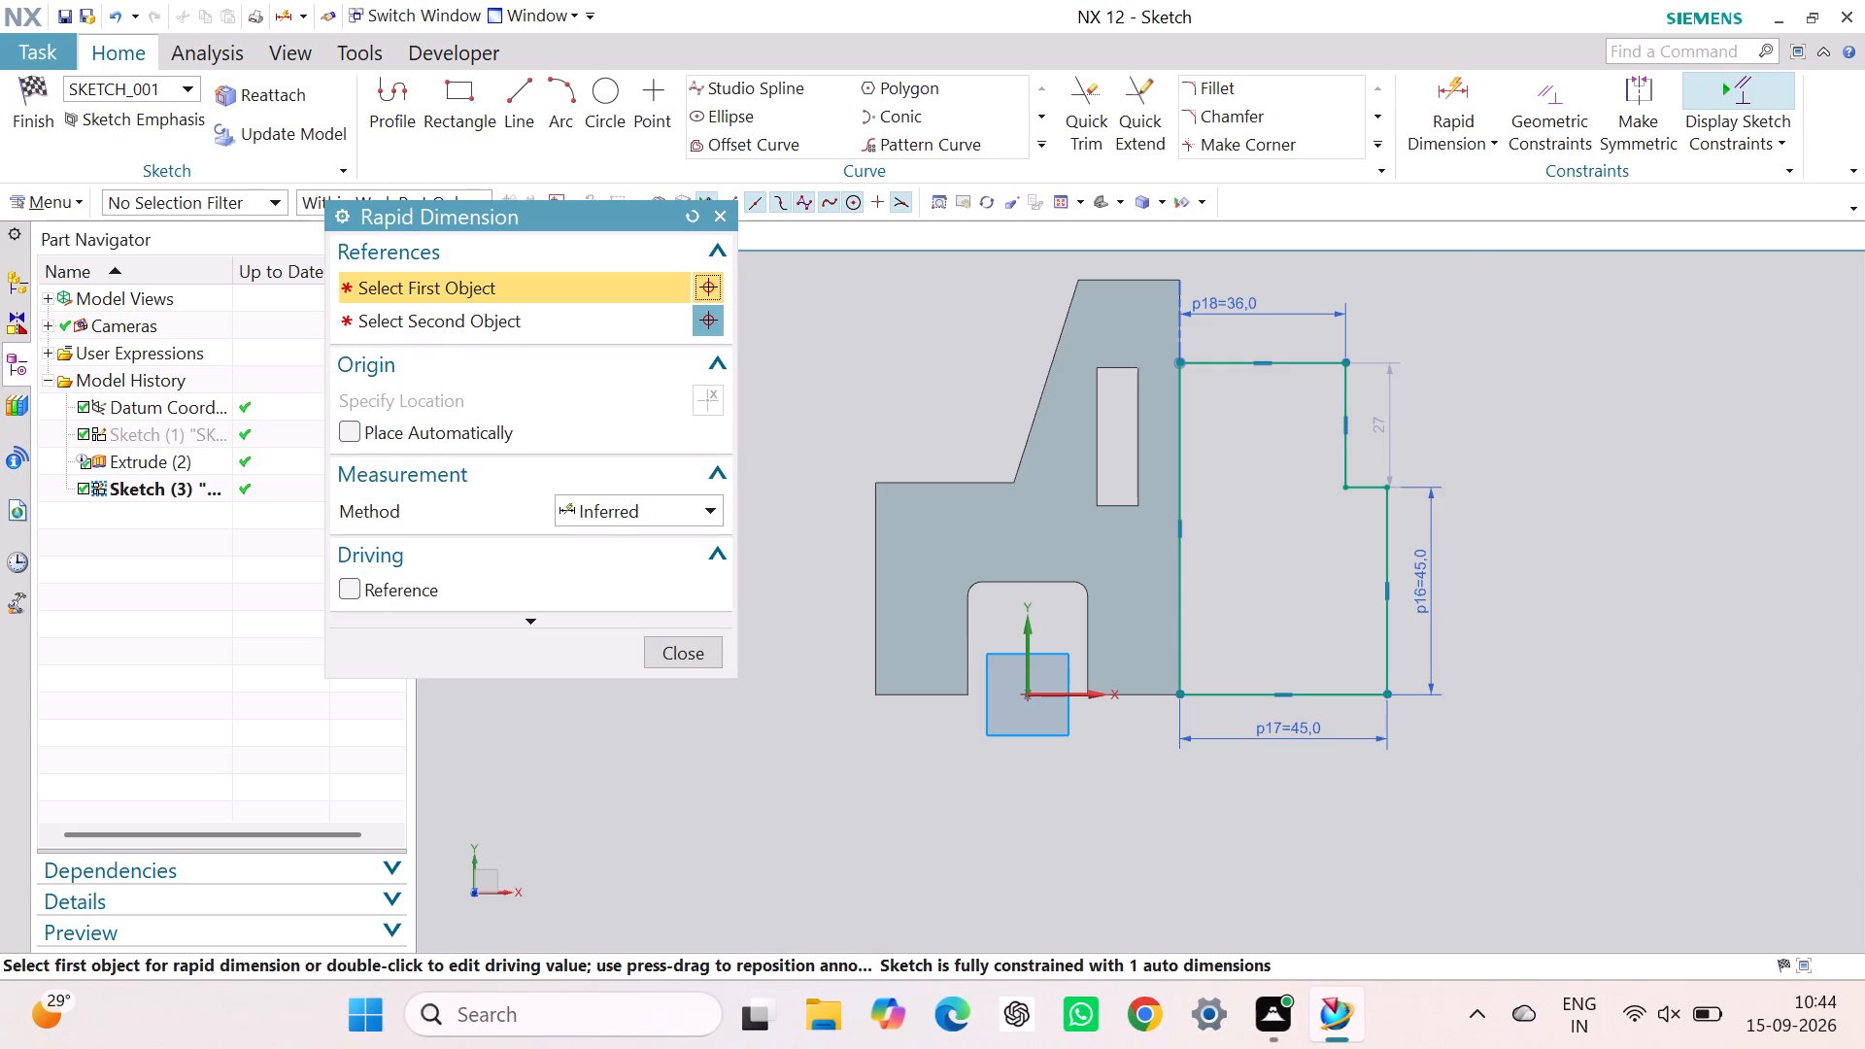
left_click(1386, 695)
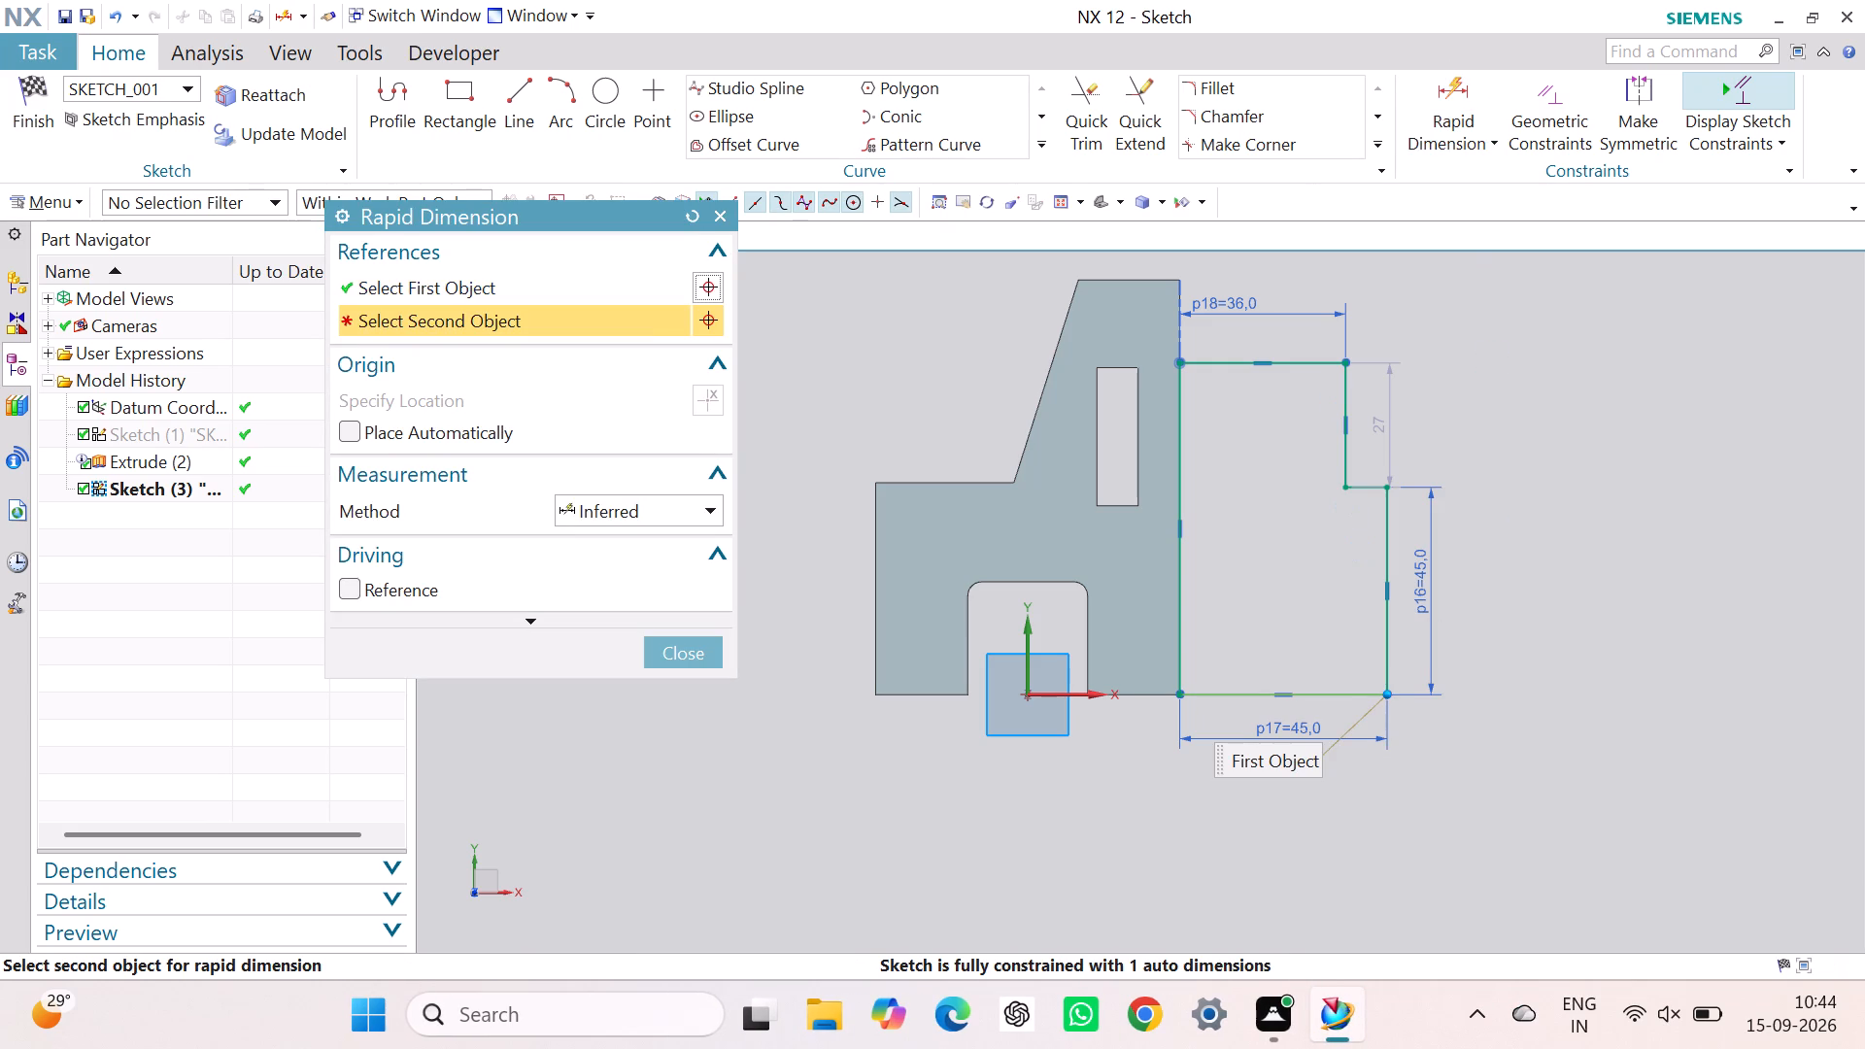
left_click(1347, 363)
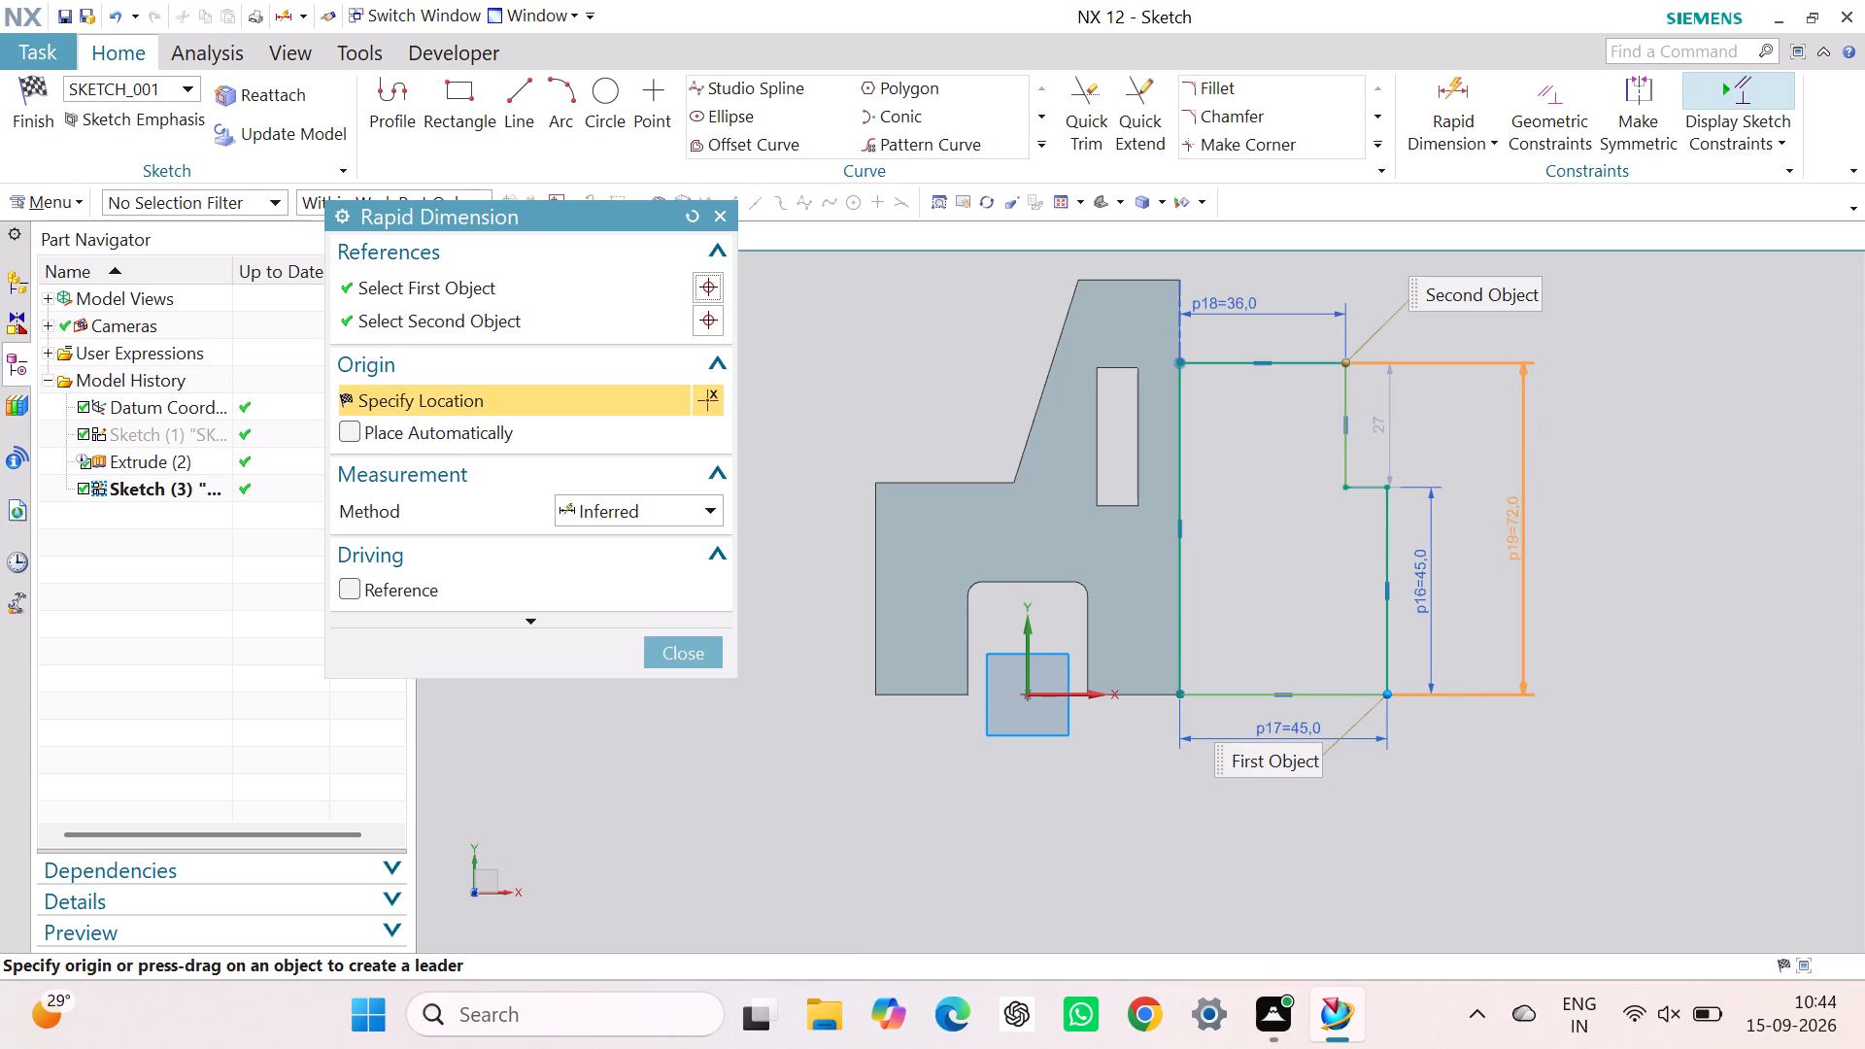
left_click(1479, 572)
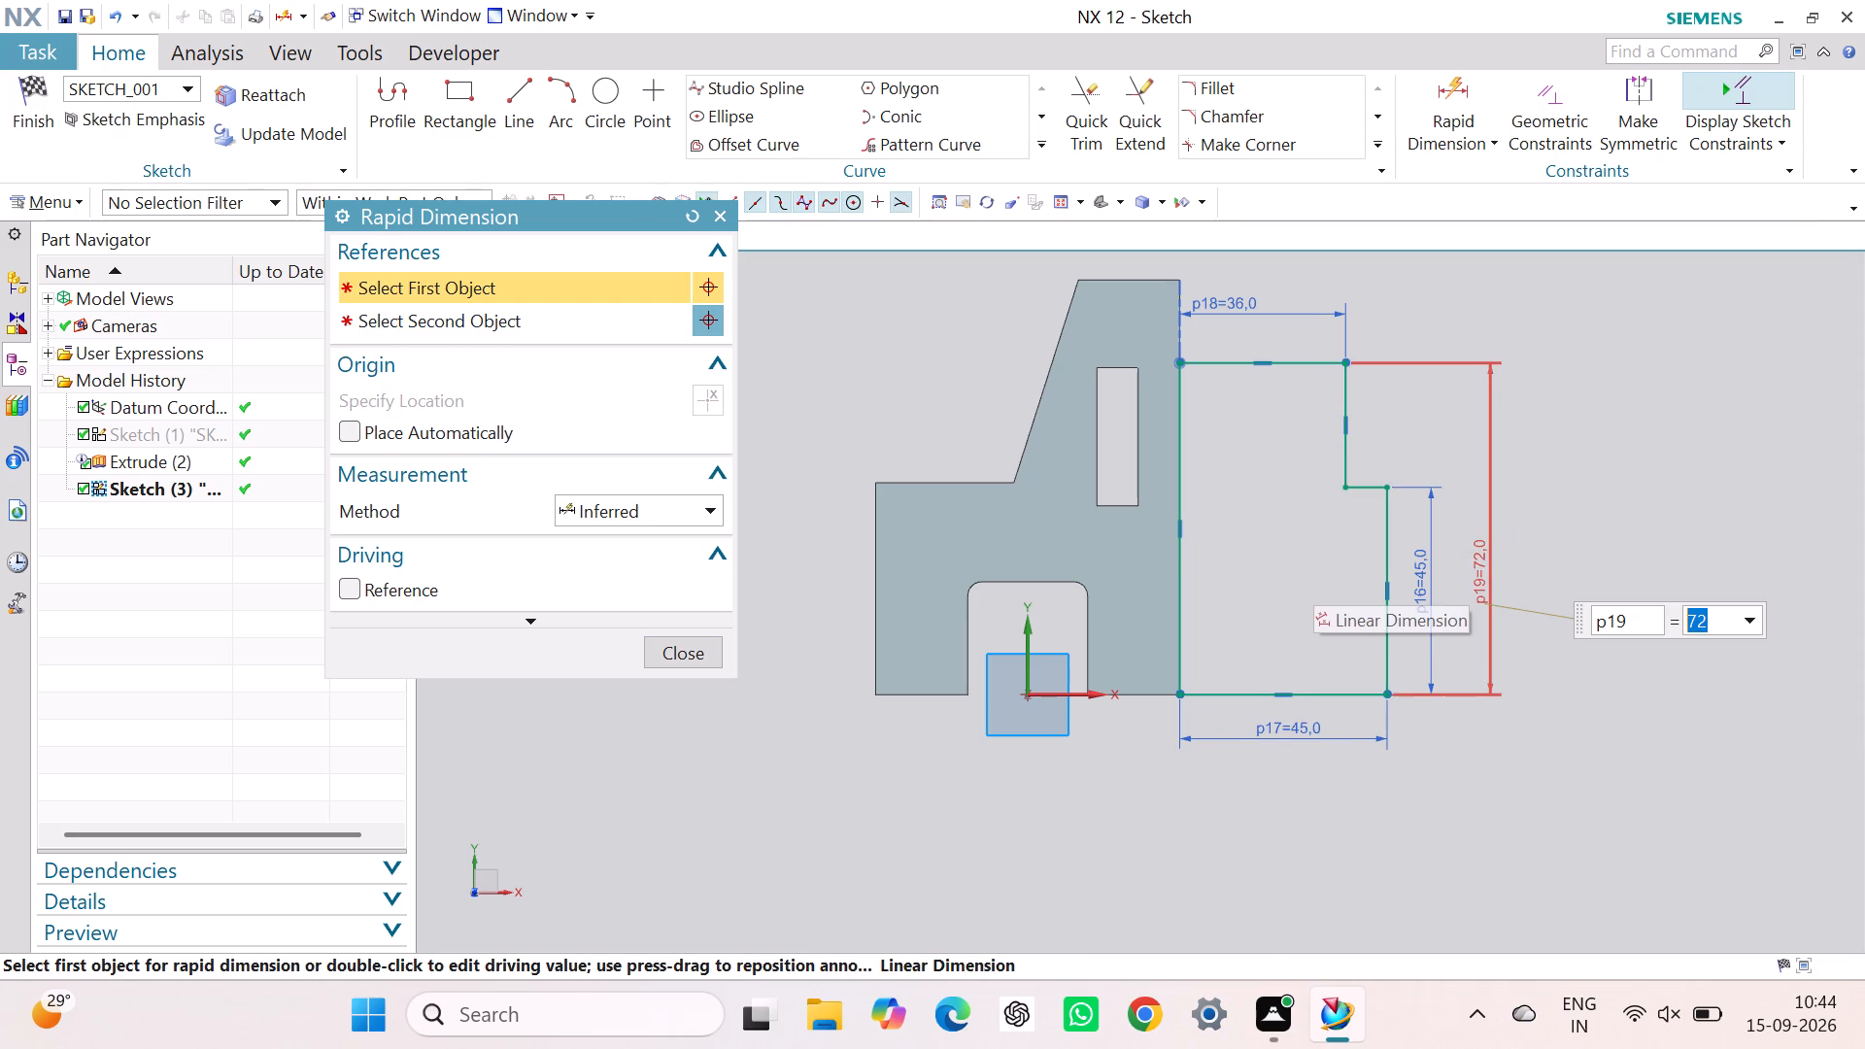
type("82")
key("Return")
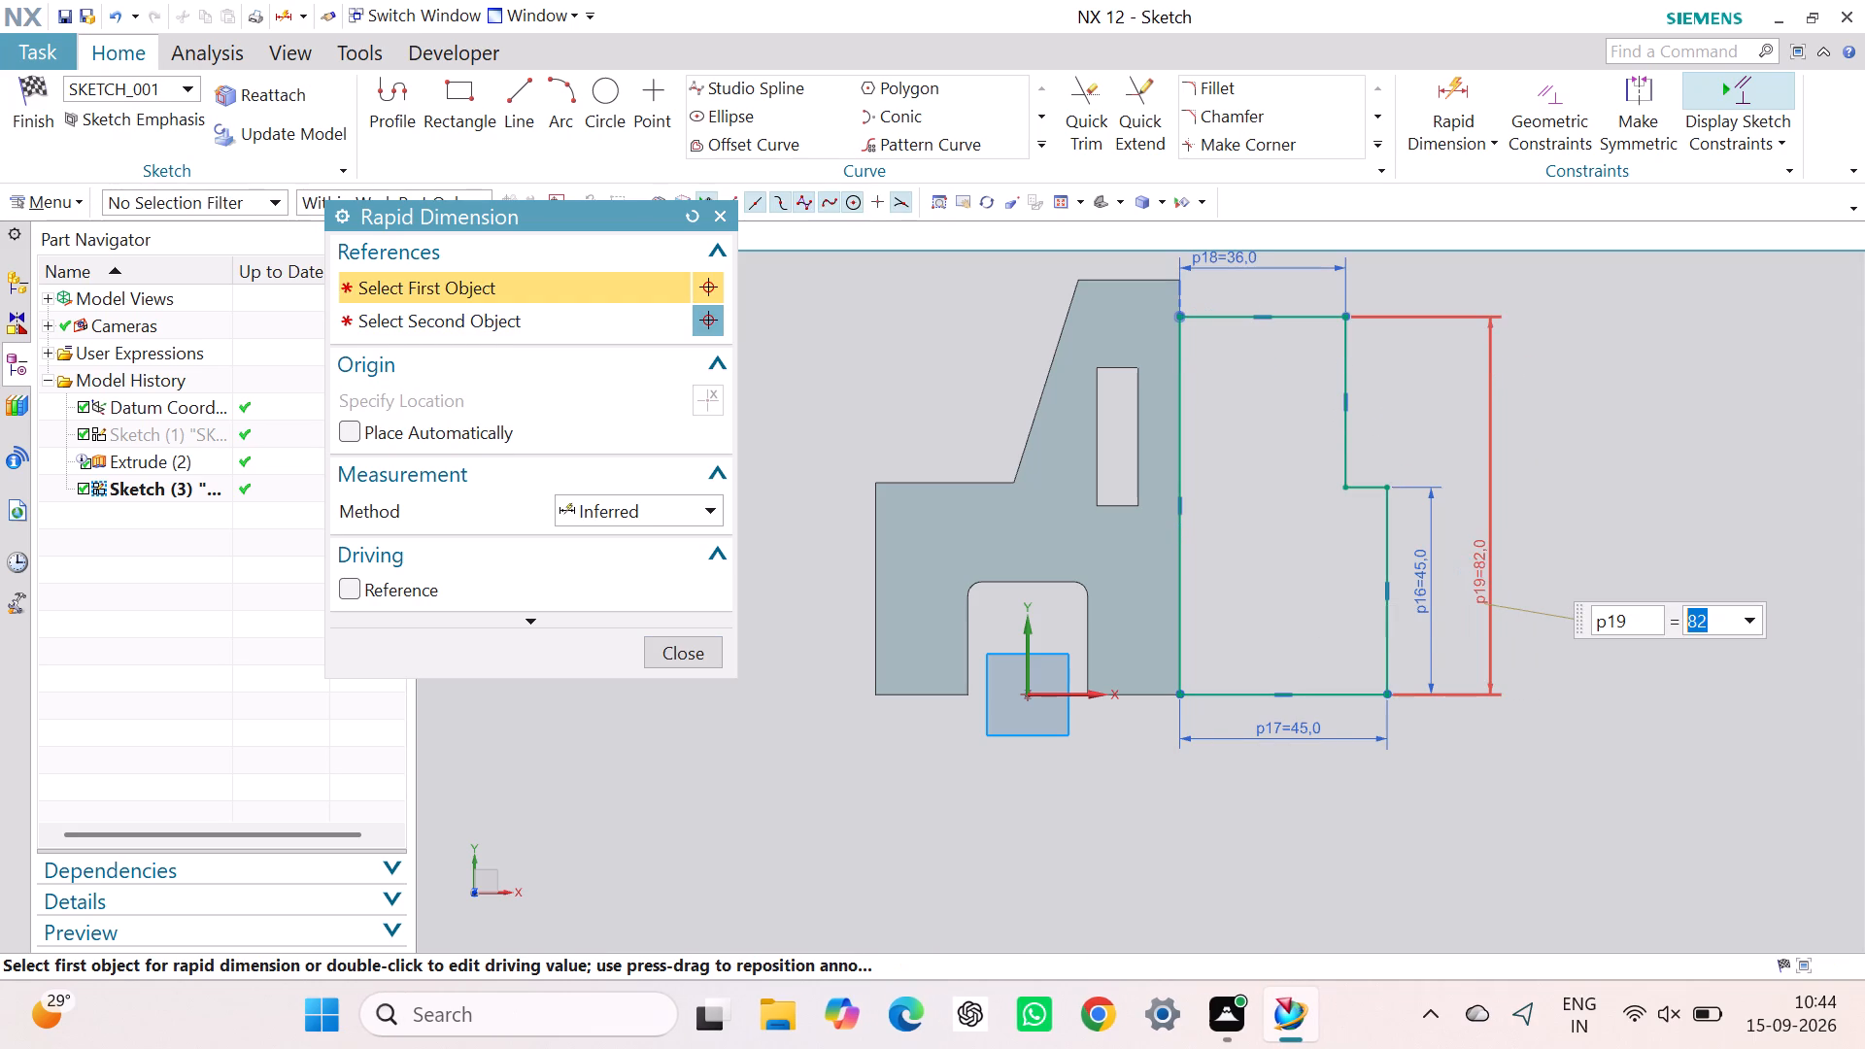
left_click(695, 642)
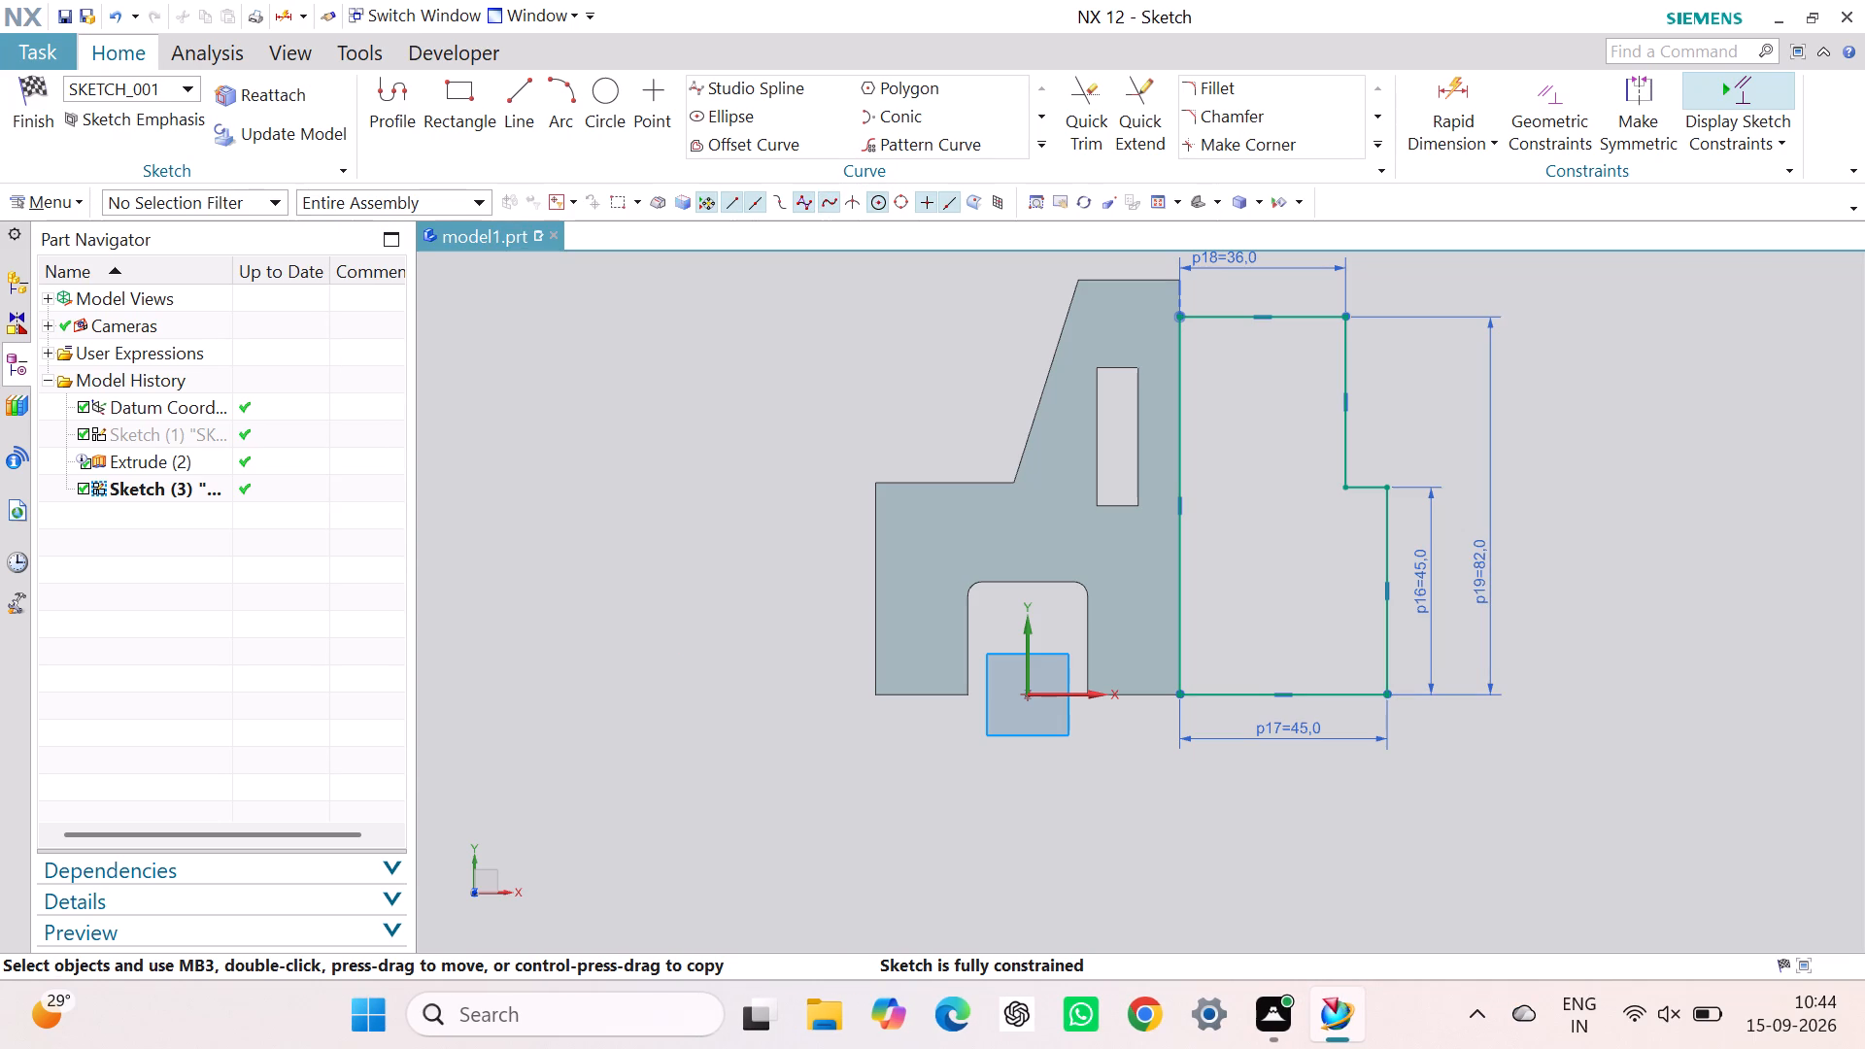
left_click(35, 80)
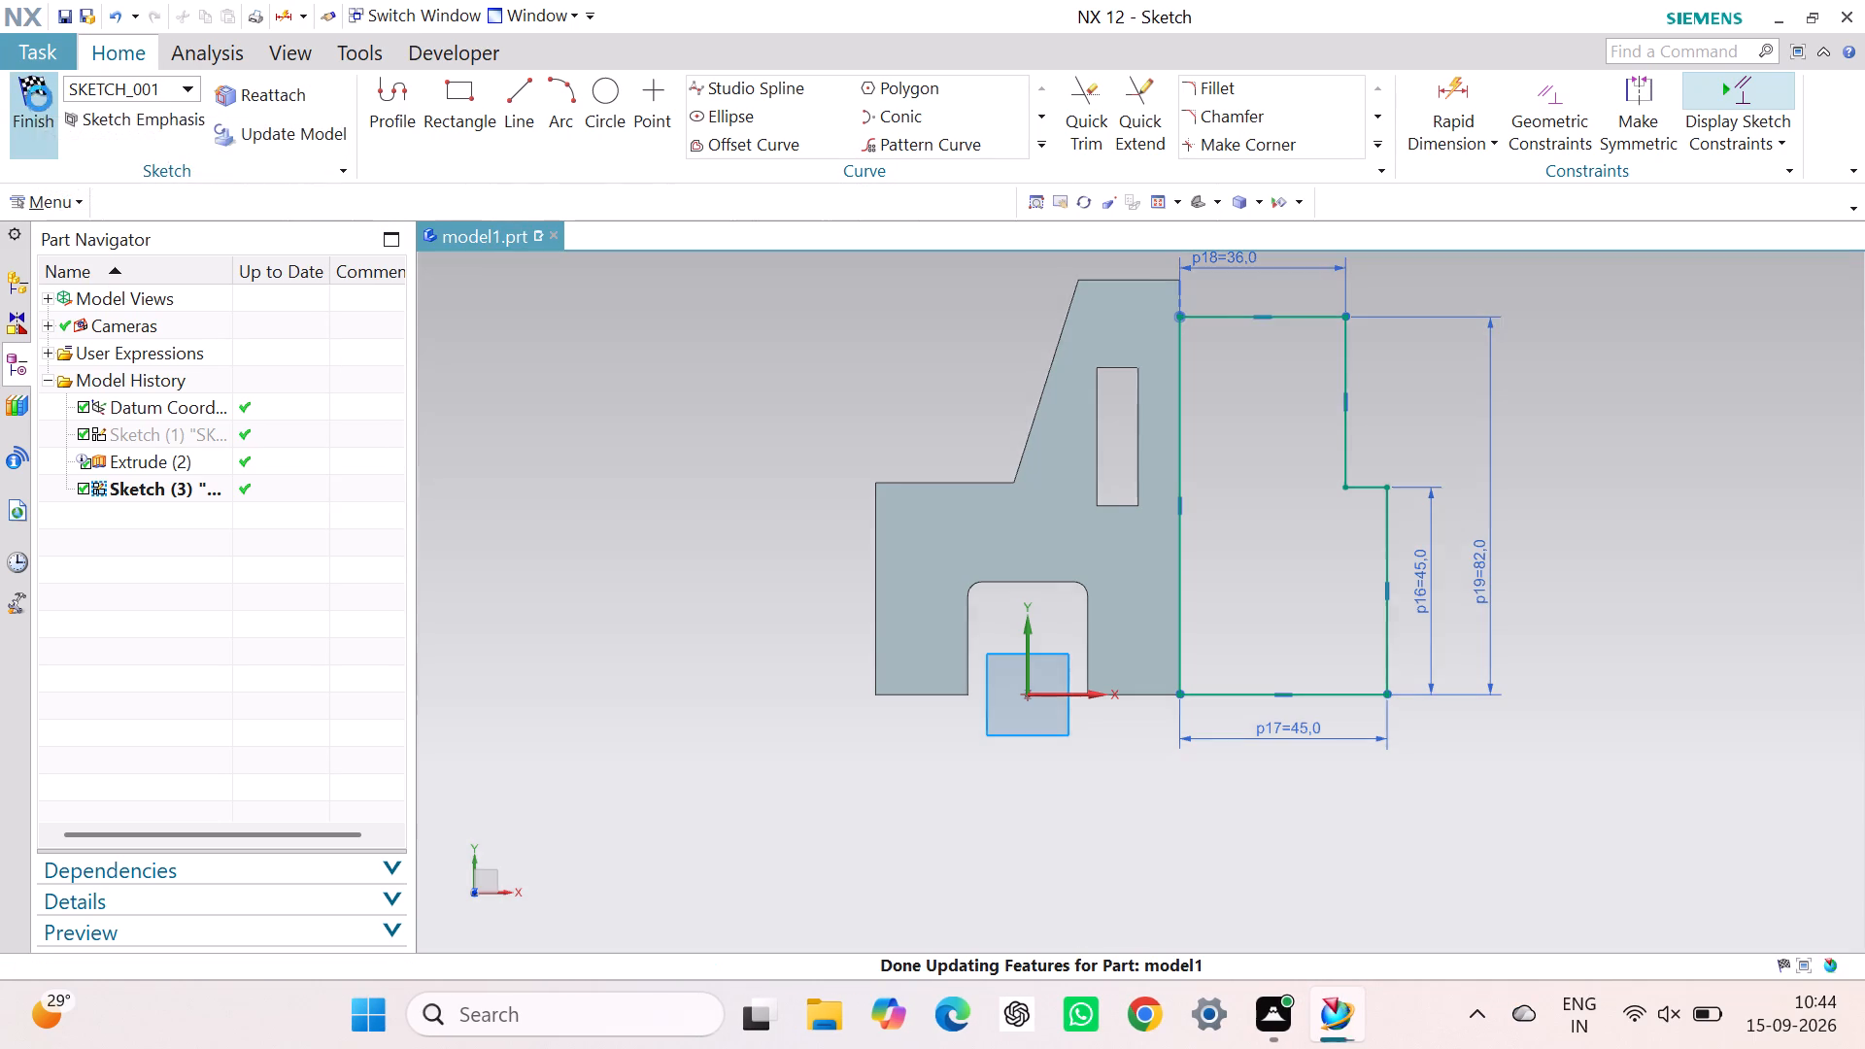
Reopen the stepped profile's sketch for editing with rollback.
scroll(1094, 432, "up", 2)
scroll(1094, 432, "down", 4)
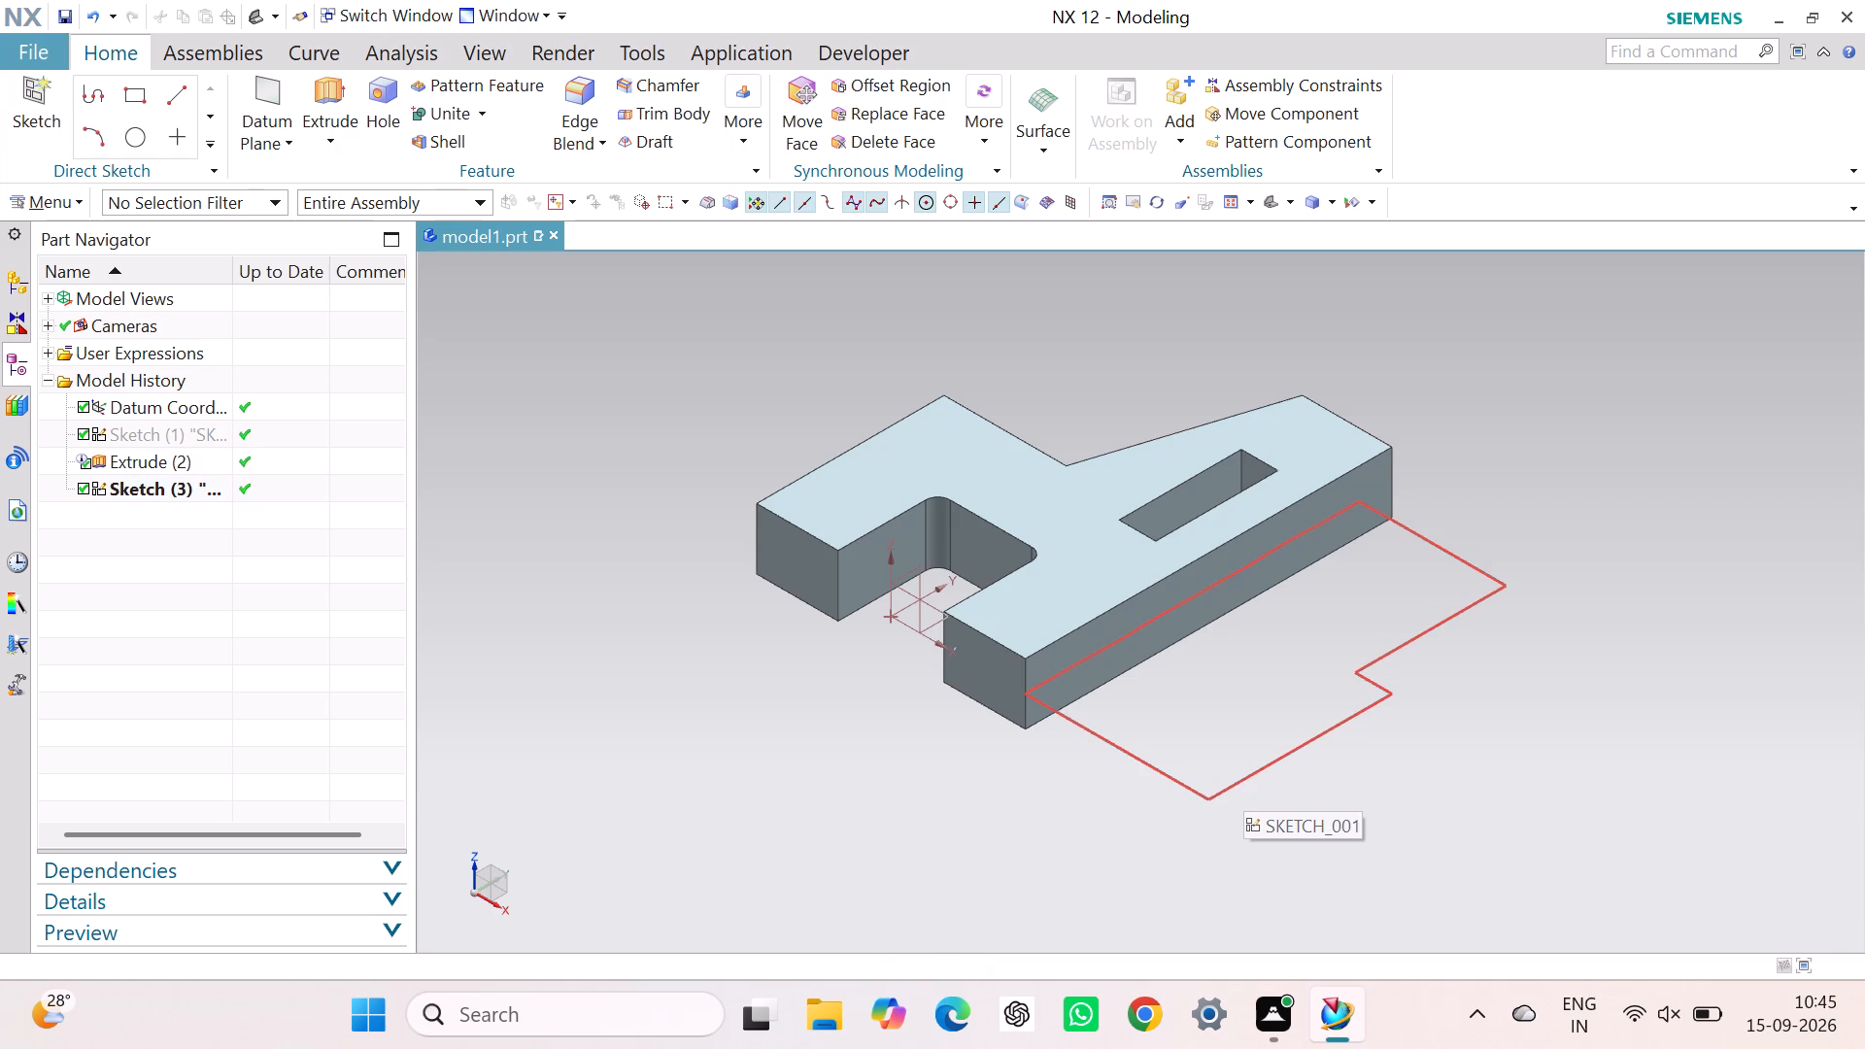
left_click(317, 479)
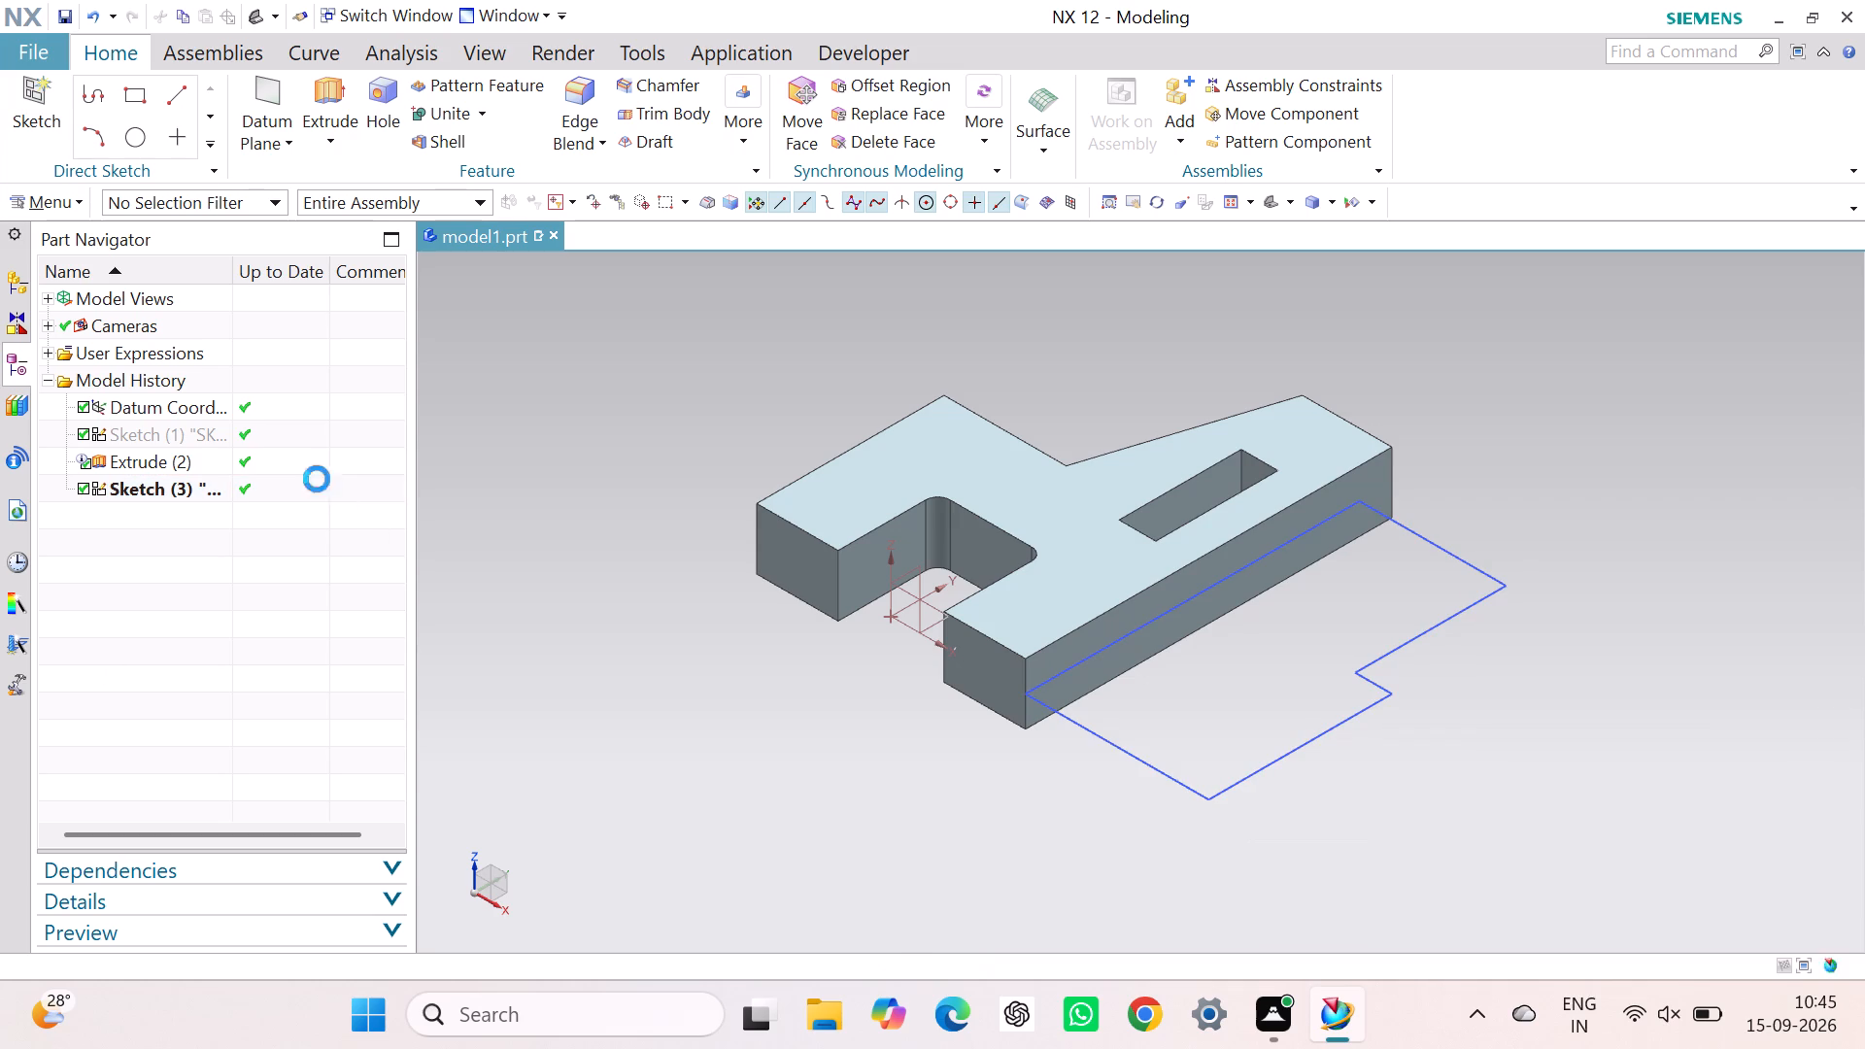
right_click(239, 485)
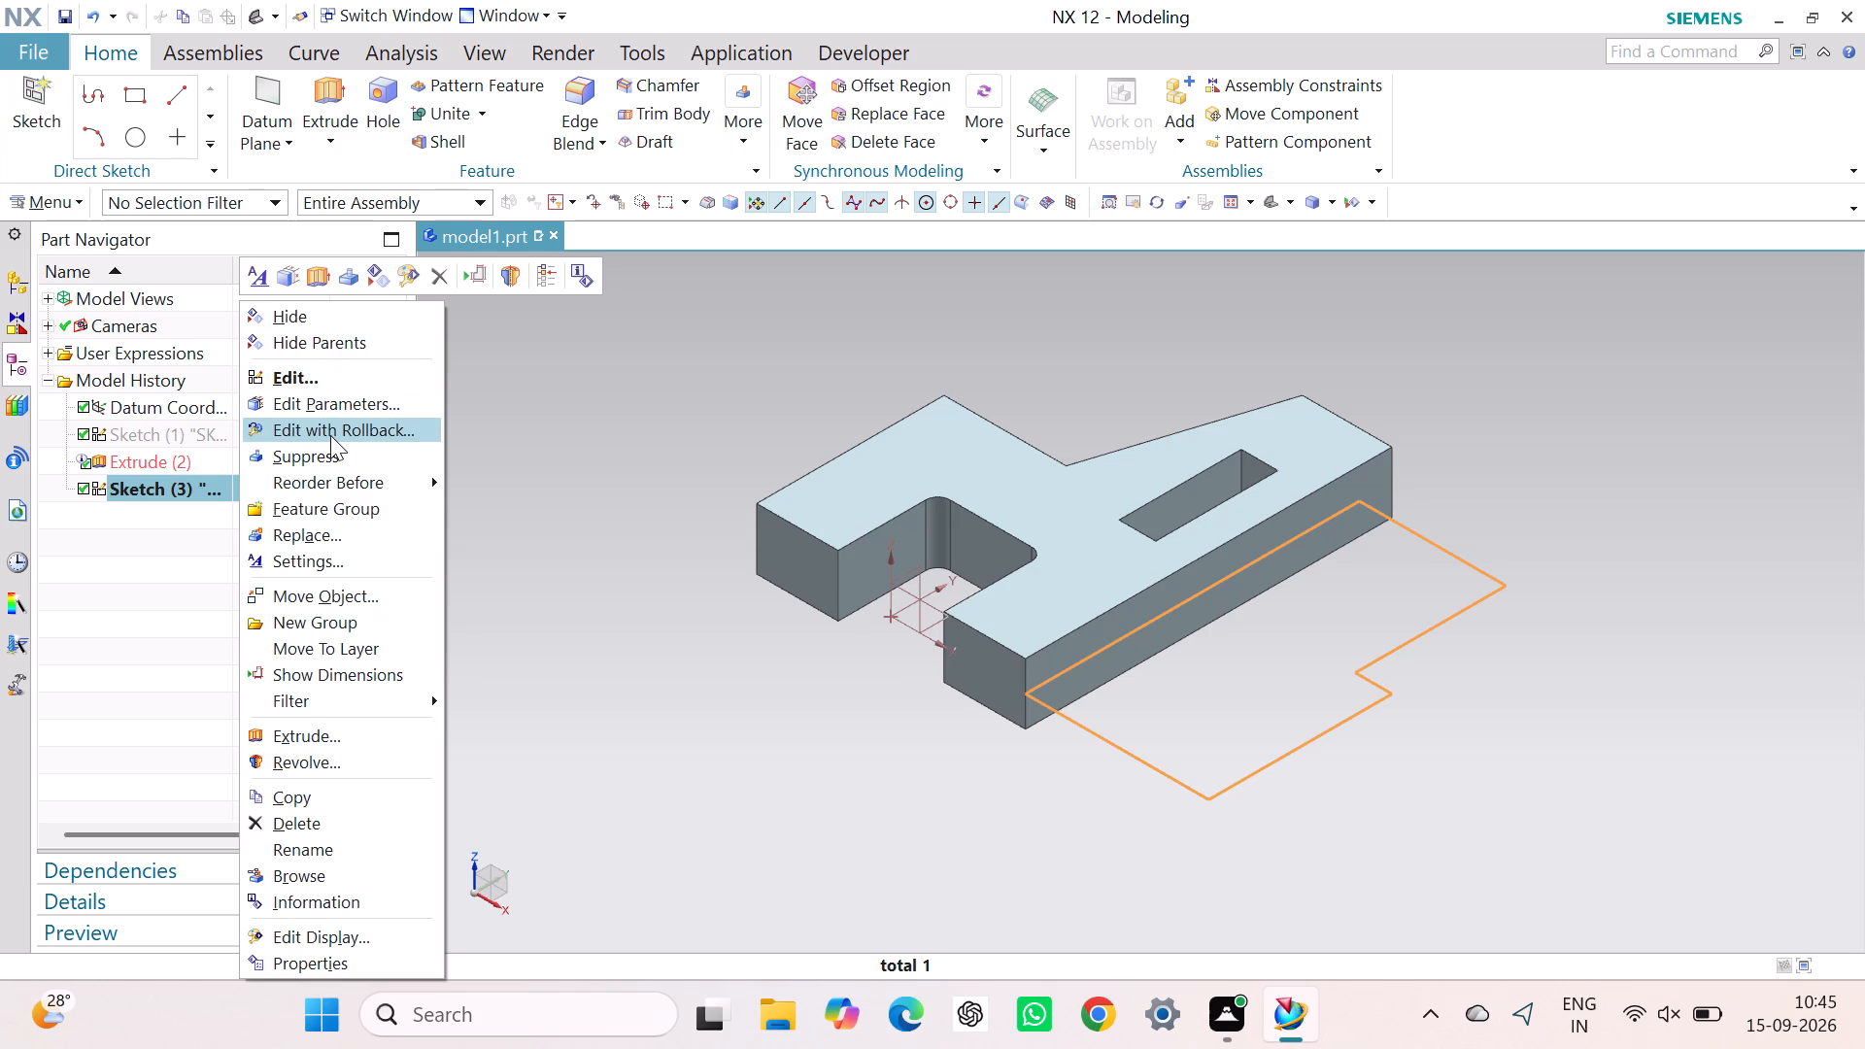
left_click(330, 435)
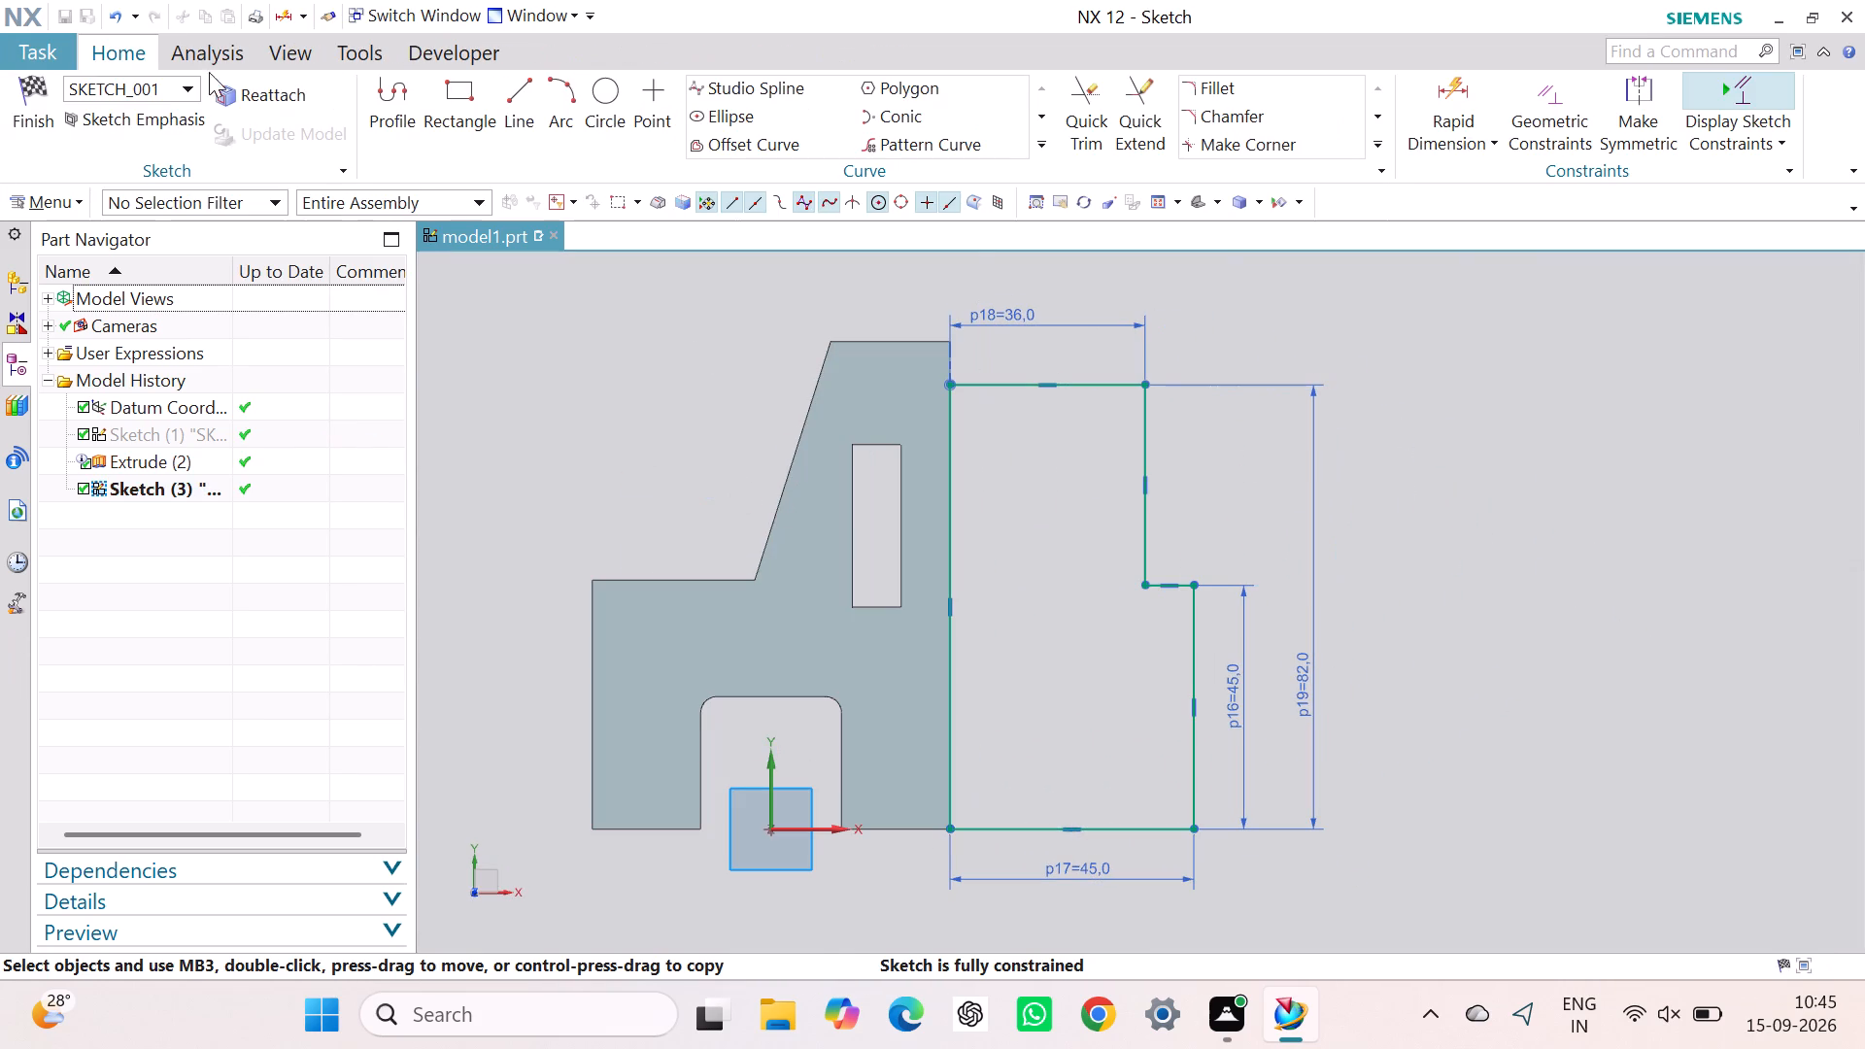
Fillet the corner between the profile's base line and its outer vertical edge with a 13 mm radius.
left_click(607, 84)
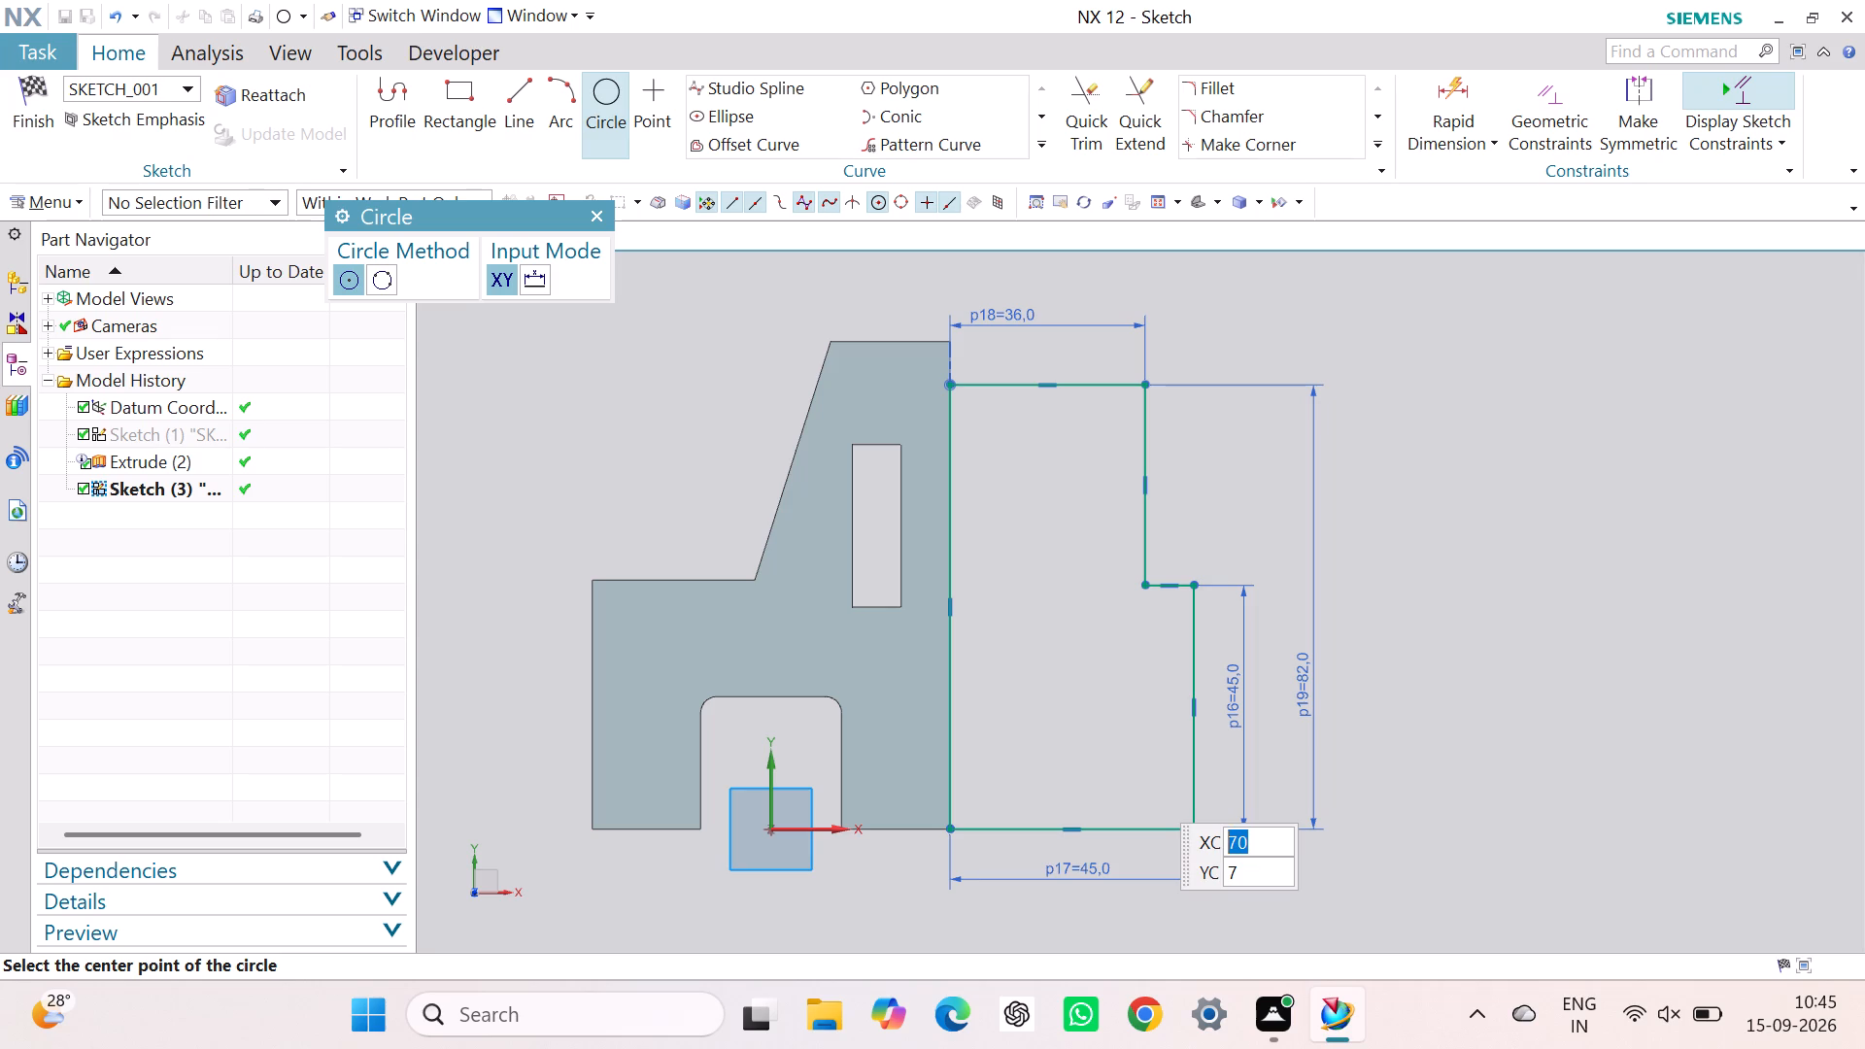
left_click(1228, 93)
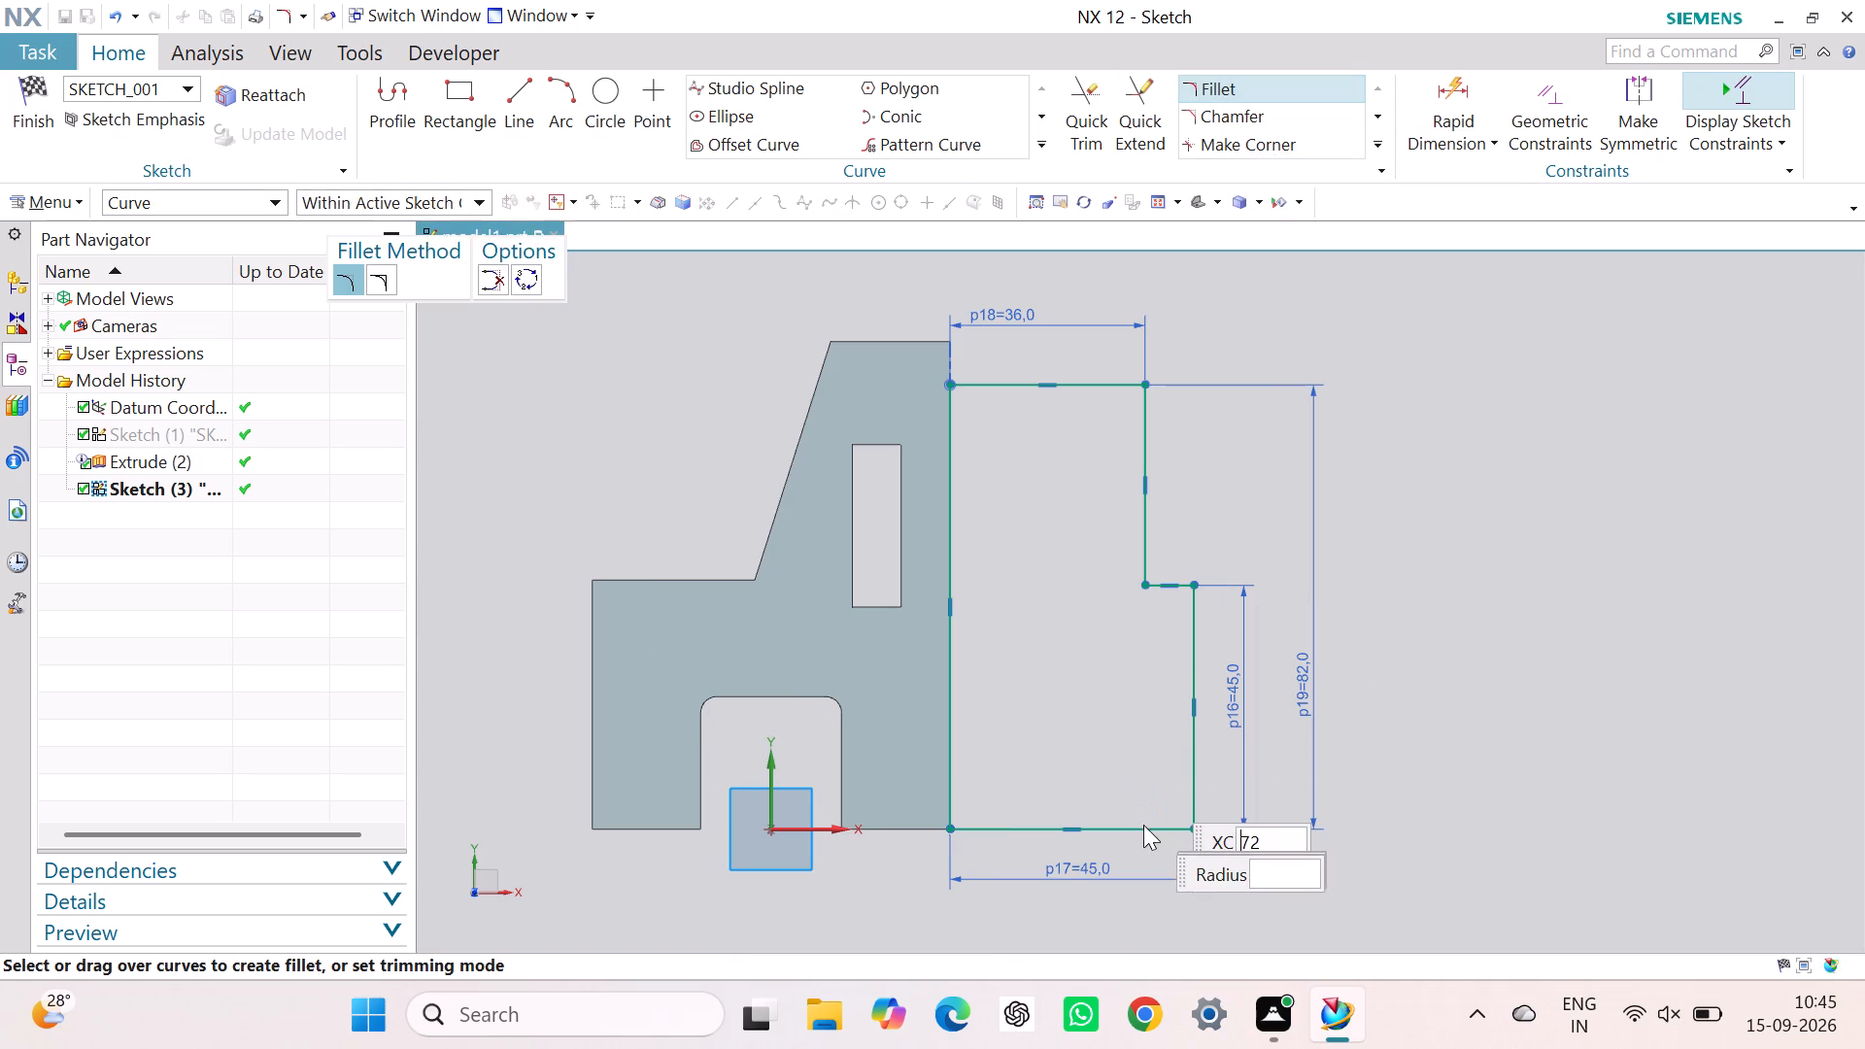
left_click(1144, 828)
left_click(1190, 782)
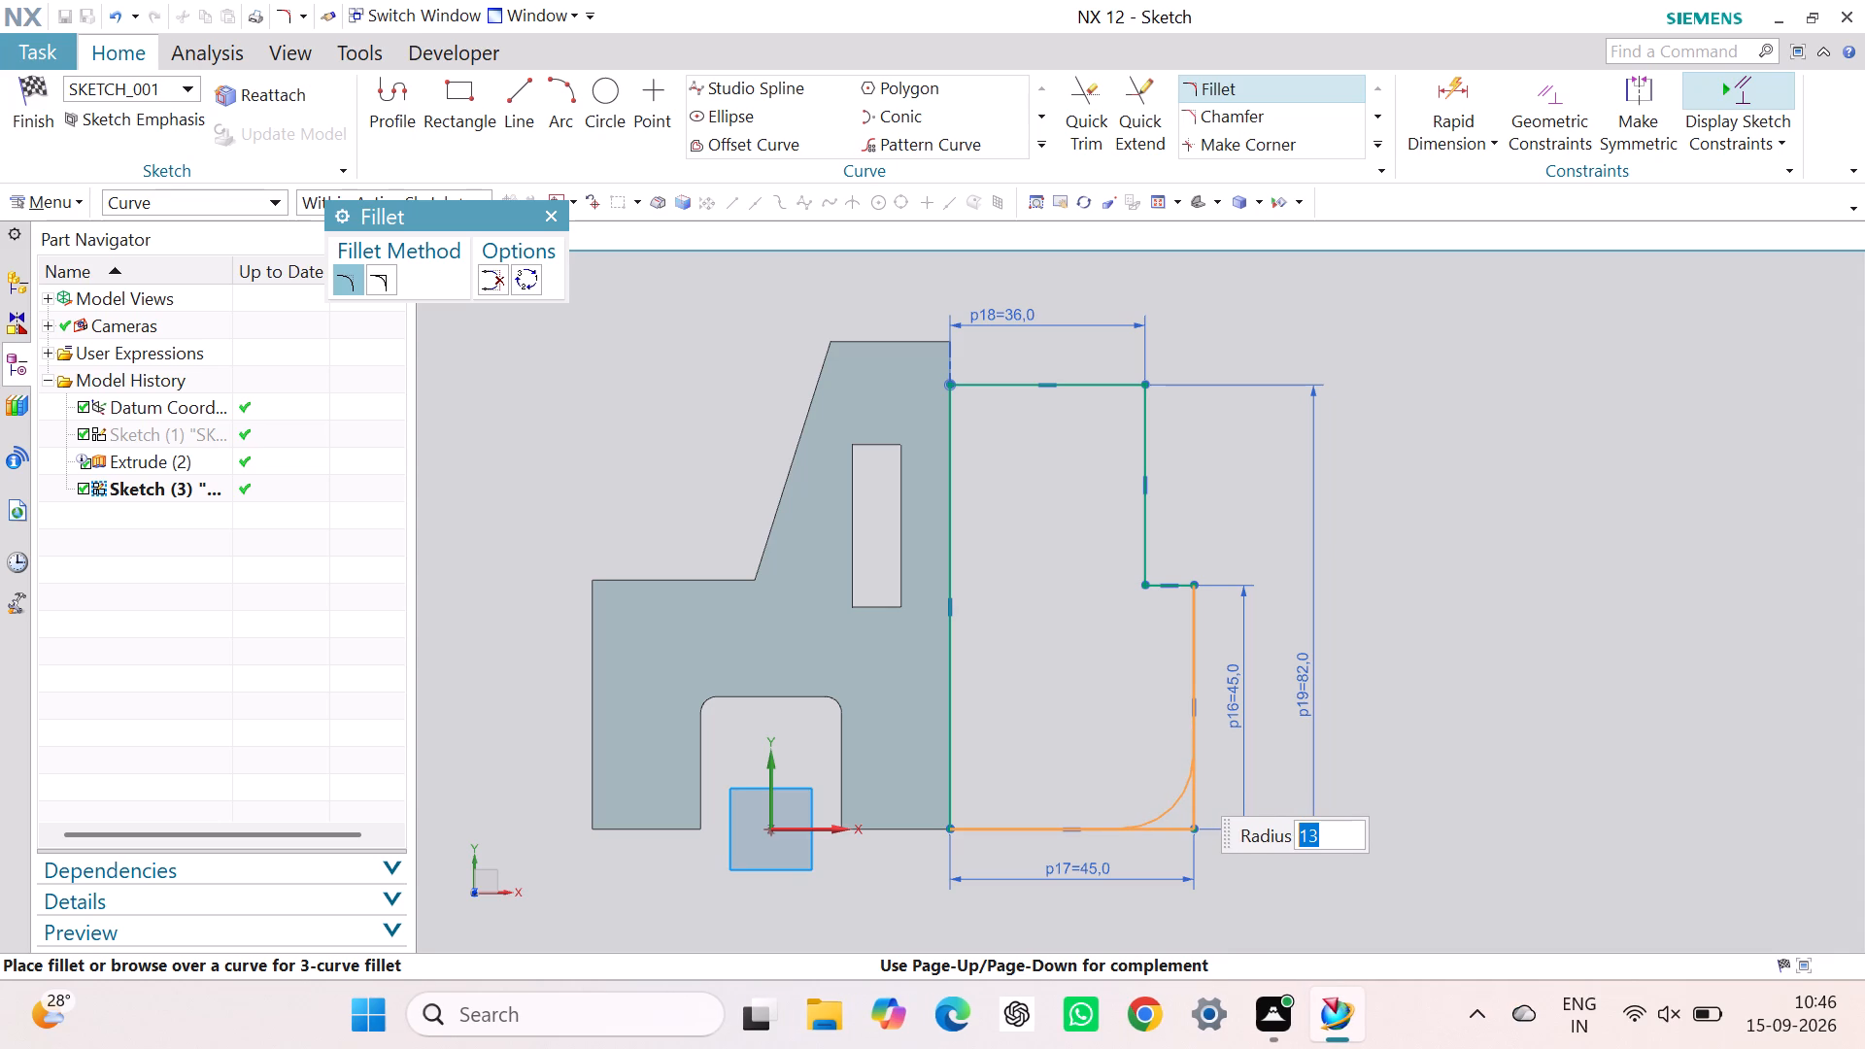
type("13")
key("Return")
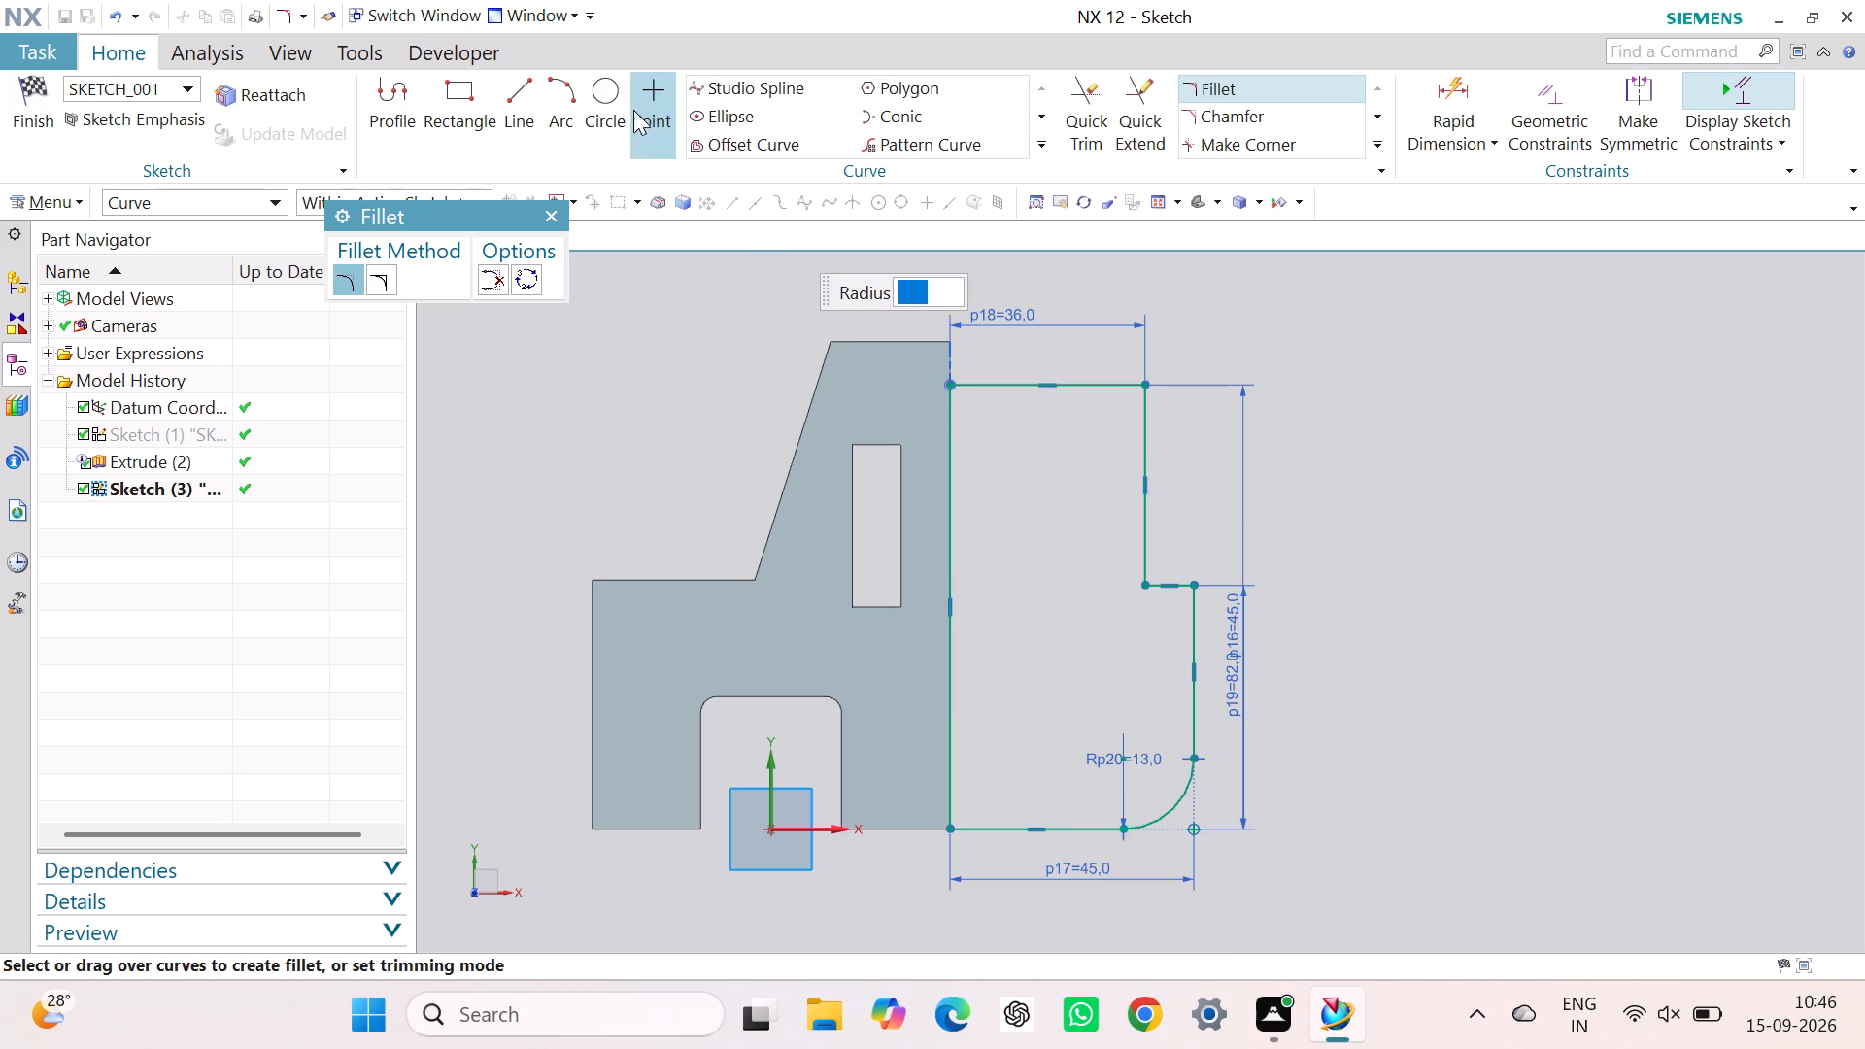
Draw an 11 mm diameter circle centred on the fillet arc's centre and finish the sketch.
left_click(608, 99)
scroll(1136, 765, "down", 1)
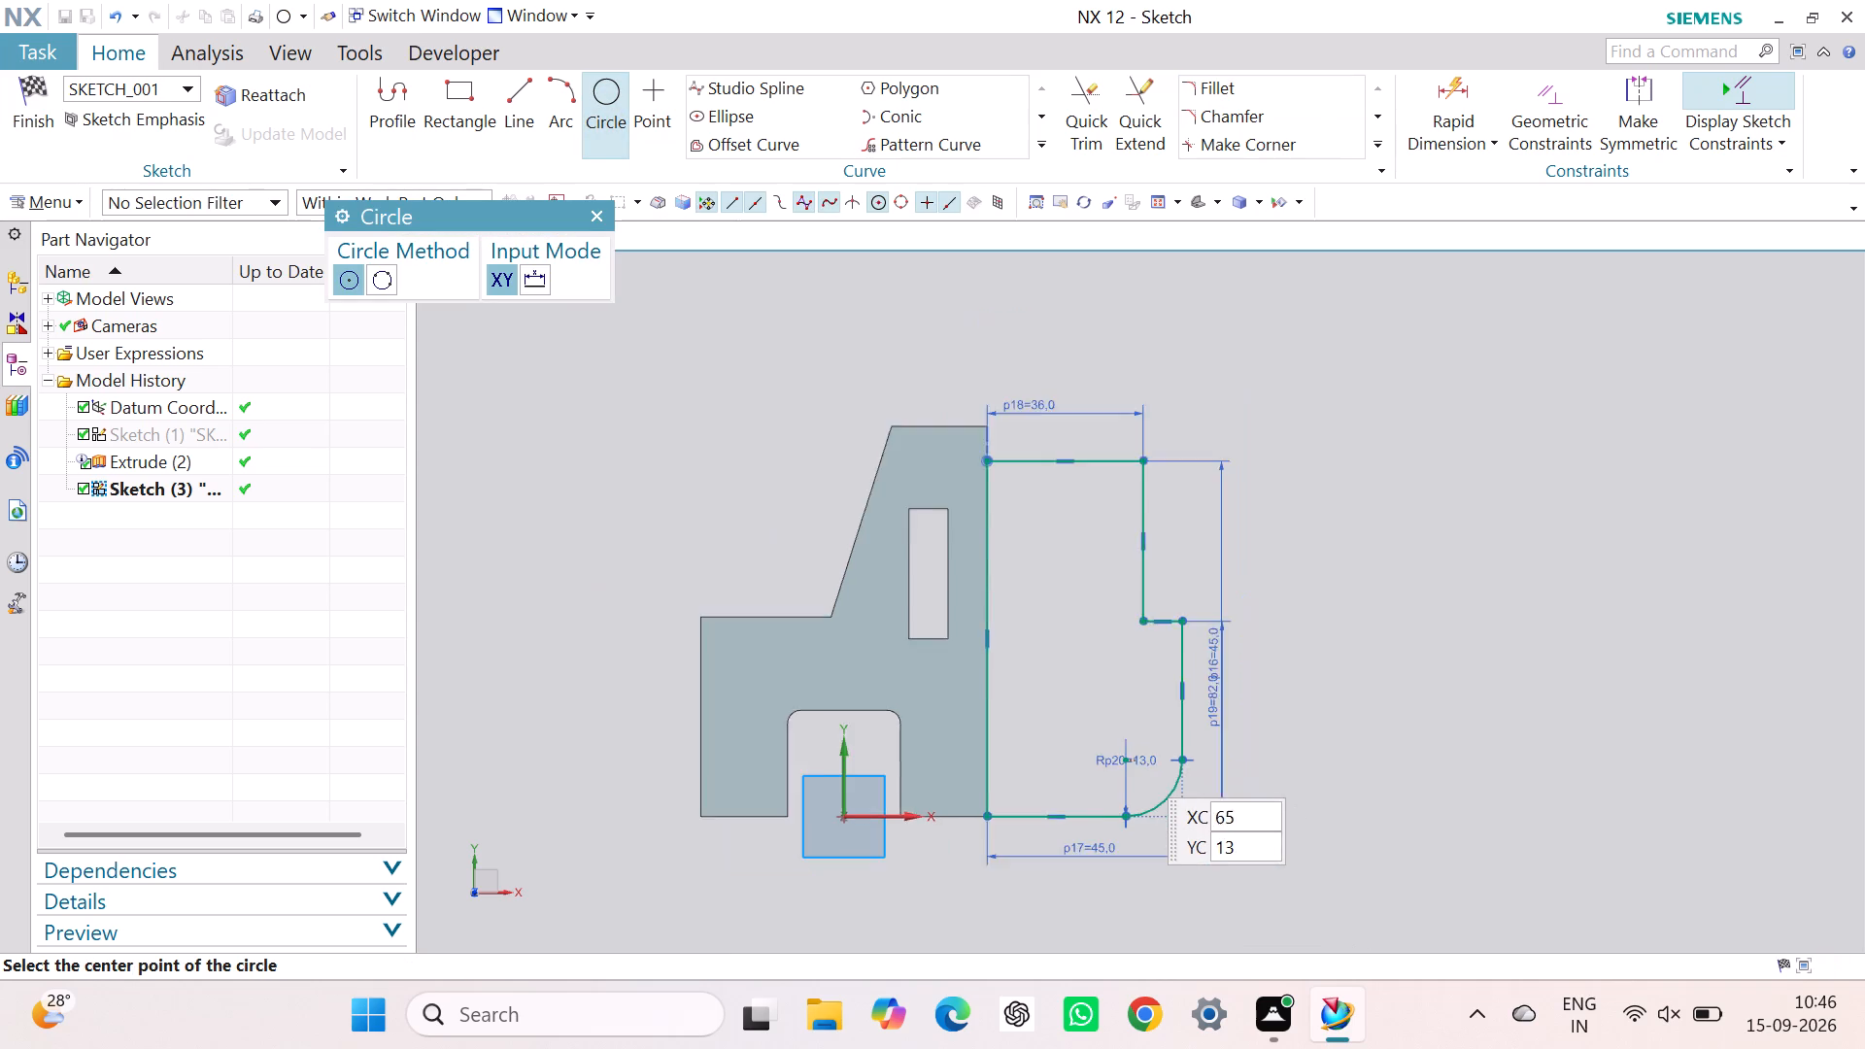
scroll(1136, 765, "down", 1)
scroll(1133, 757, "up", 6)
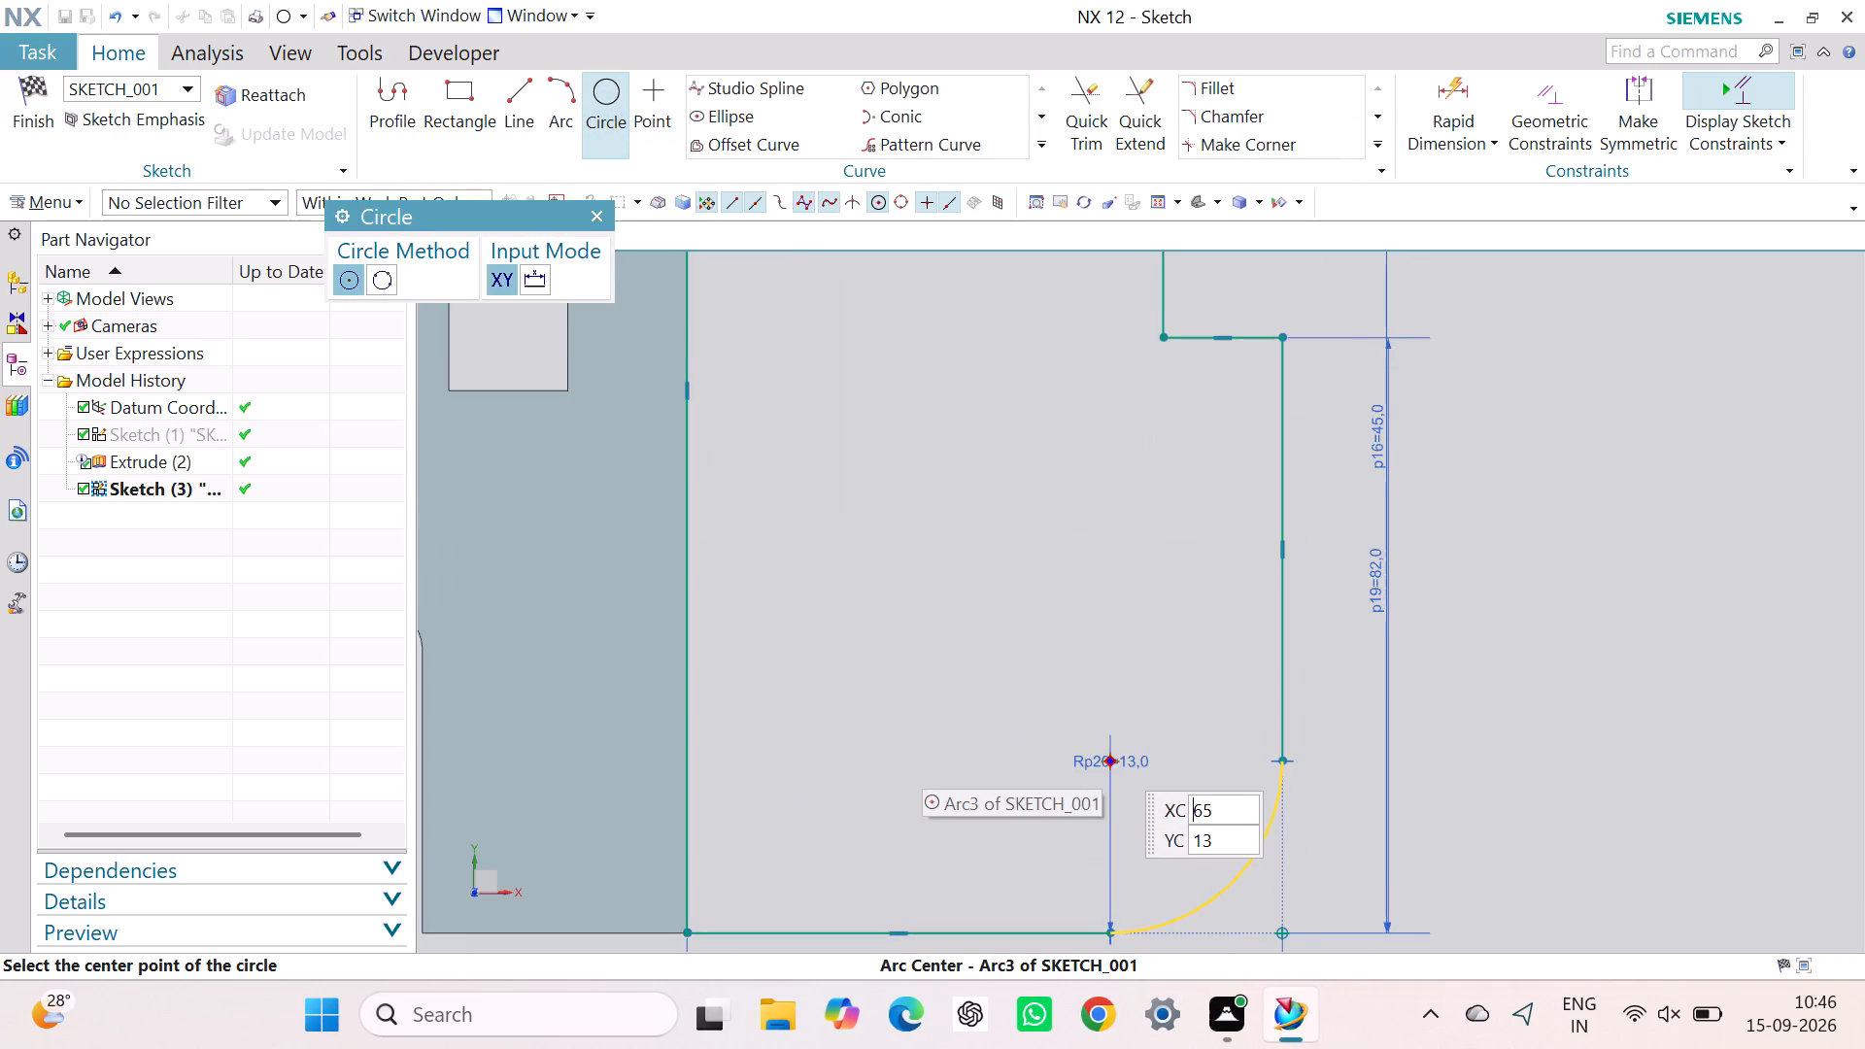
left_click(1111, 759)
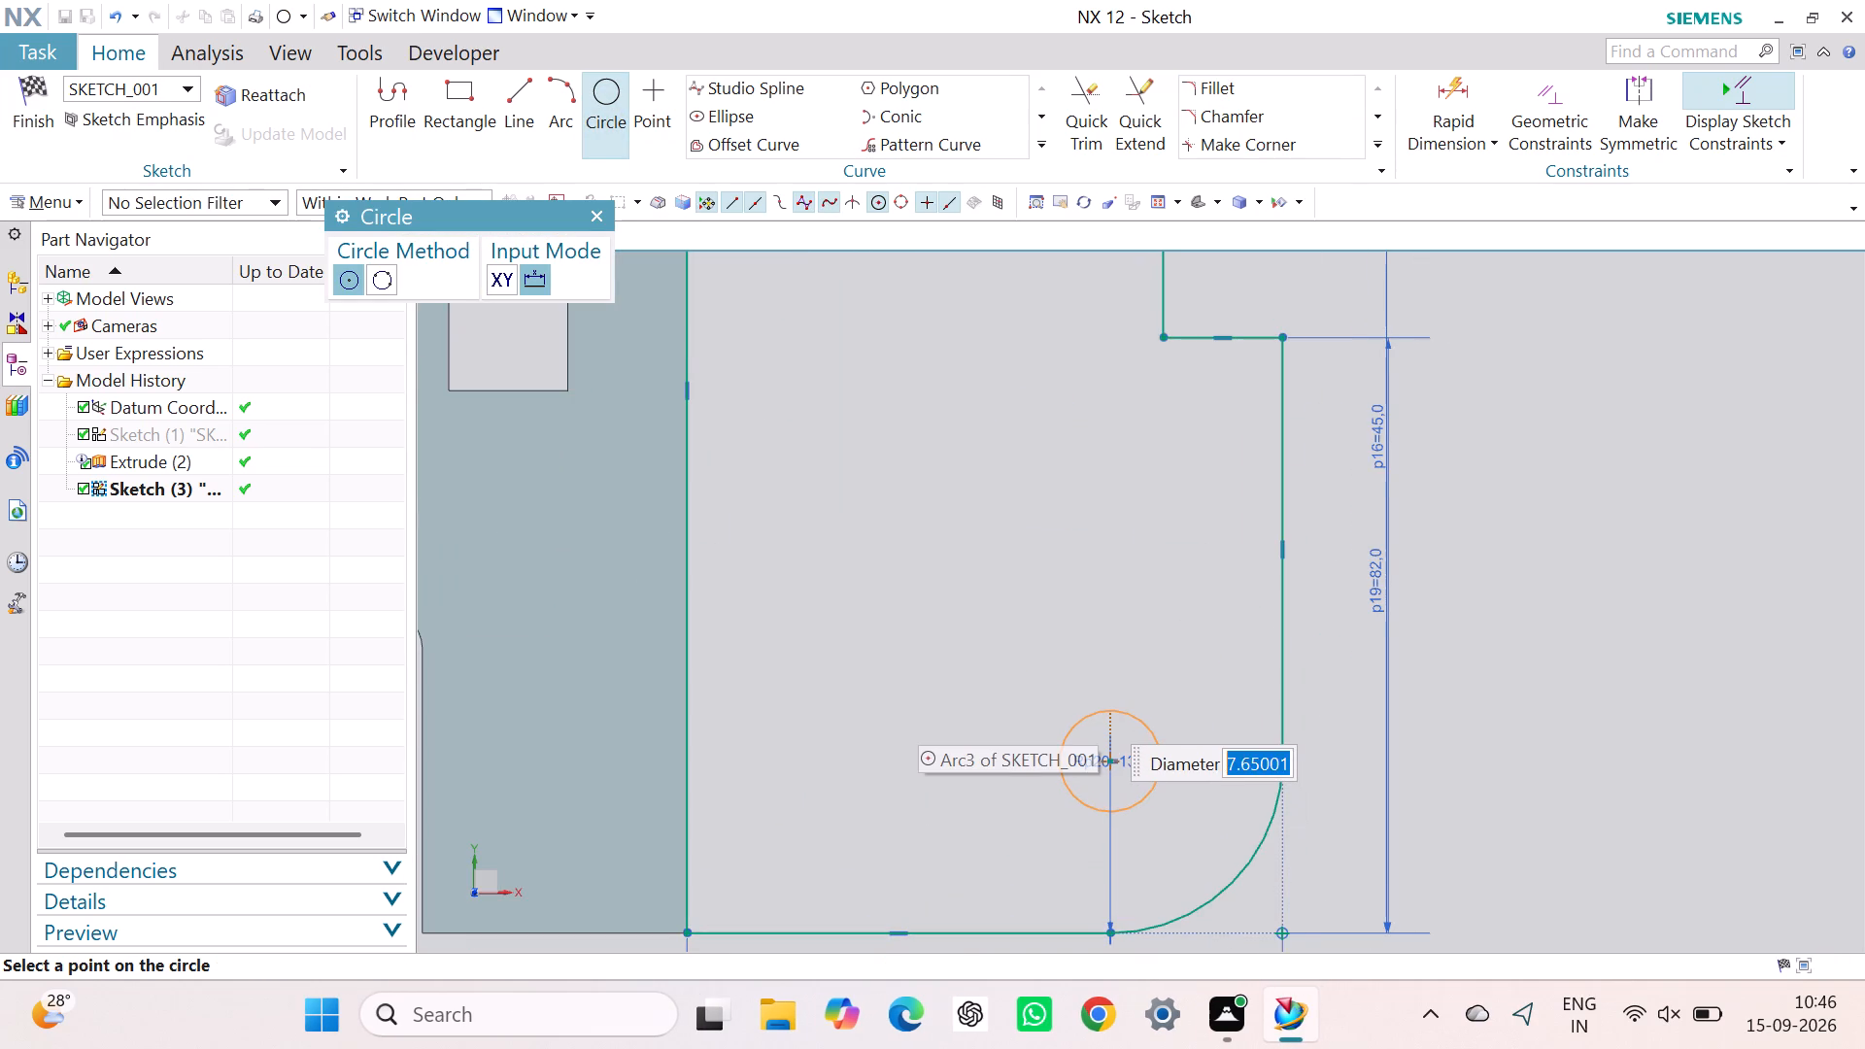
type("11")
key("Return")
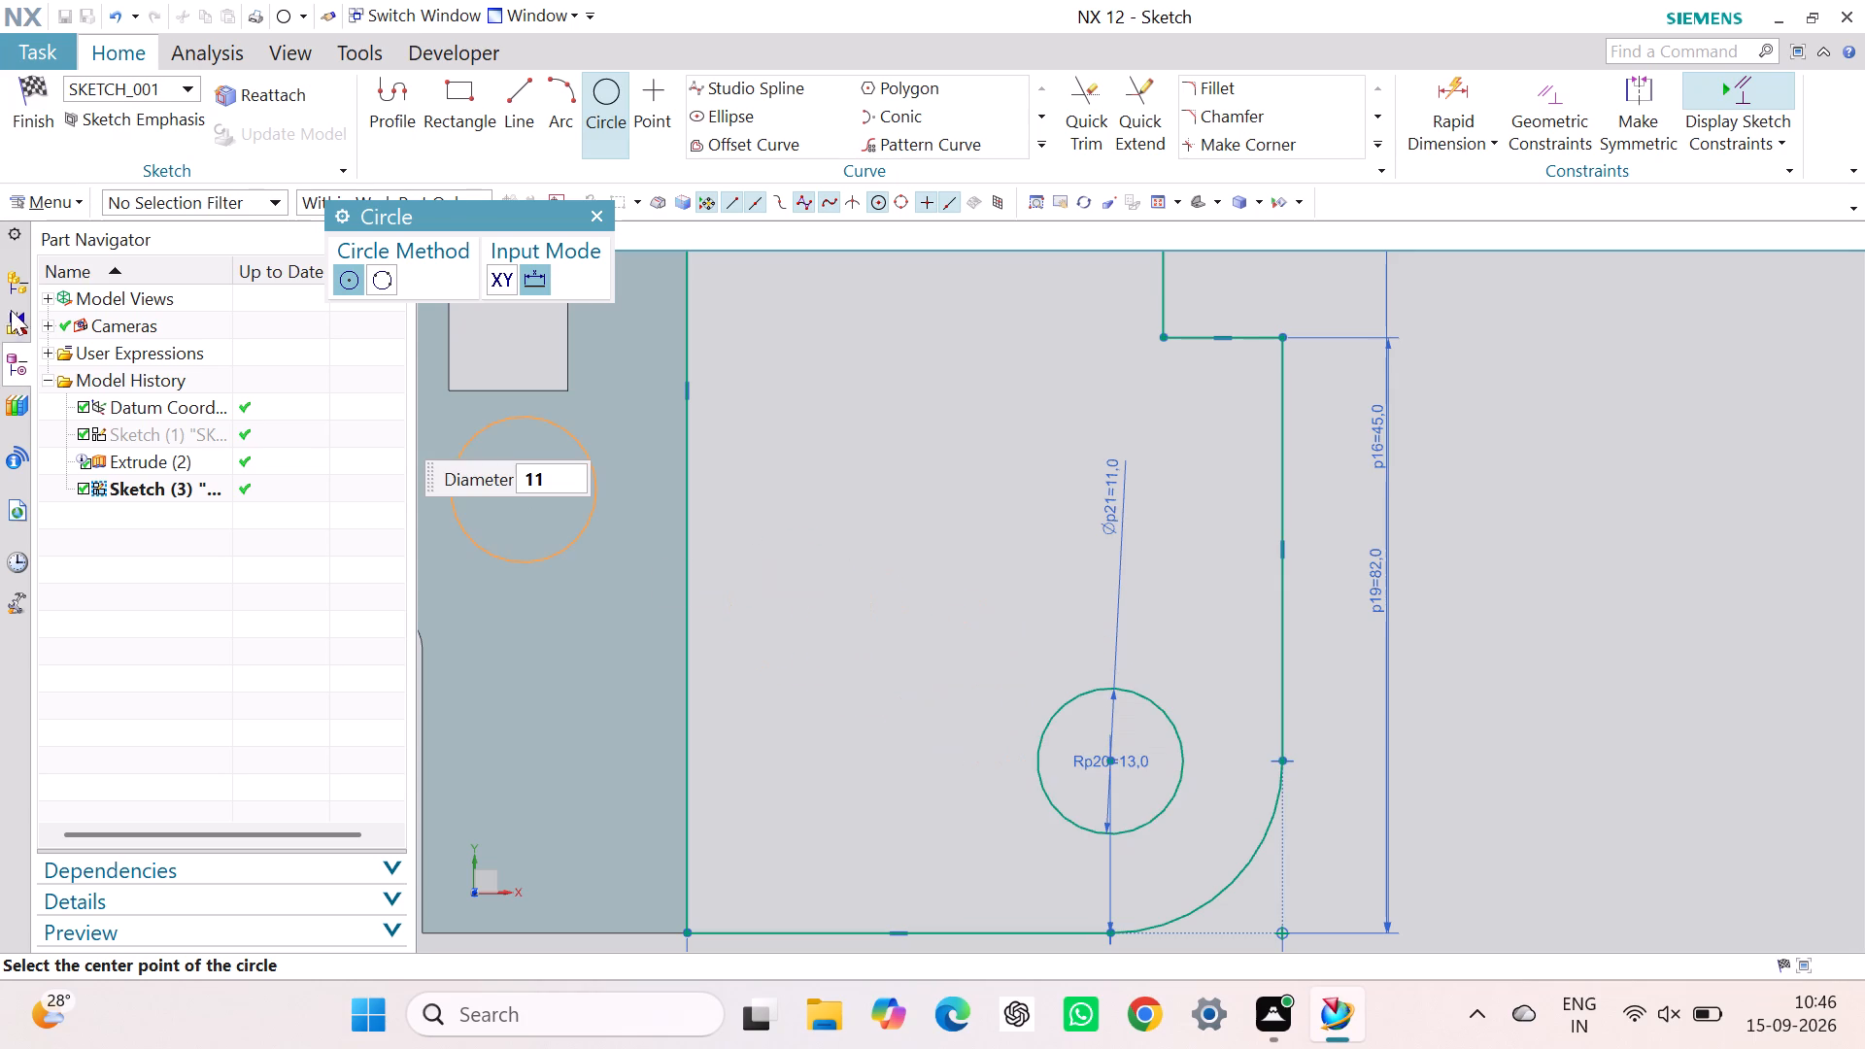
left_click(34, 102)
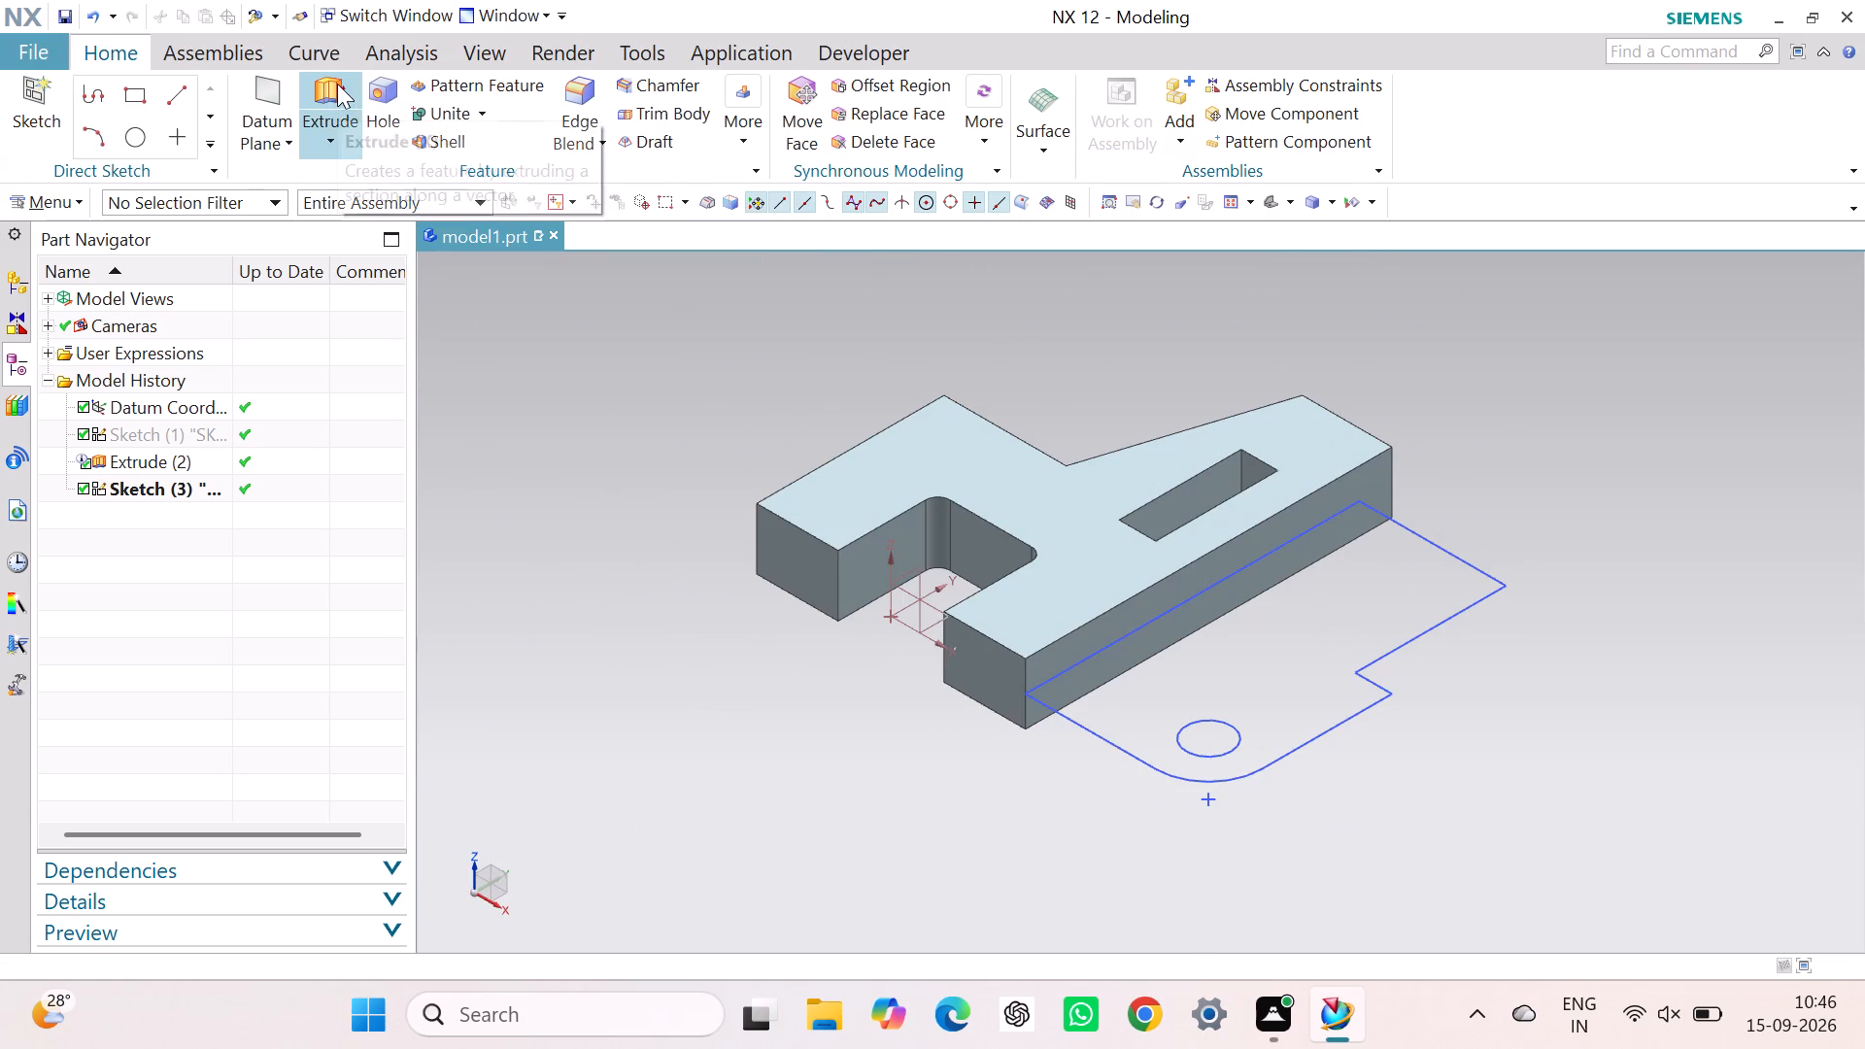
Extrude the stepped profile with its circular hole using a Symmetric Value of 3 mm.
left_click(337, 84)
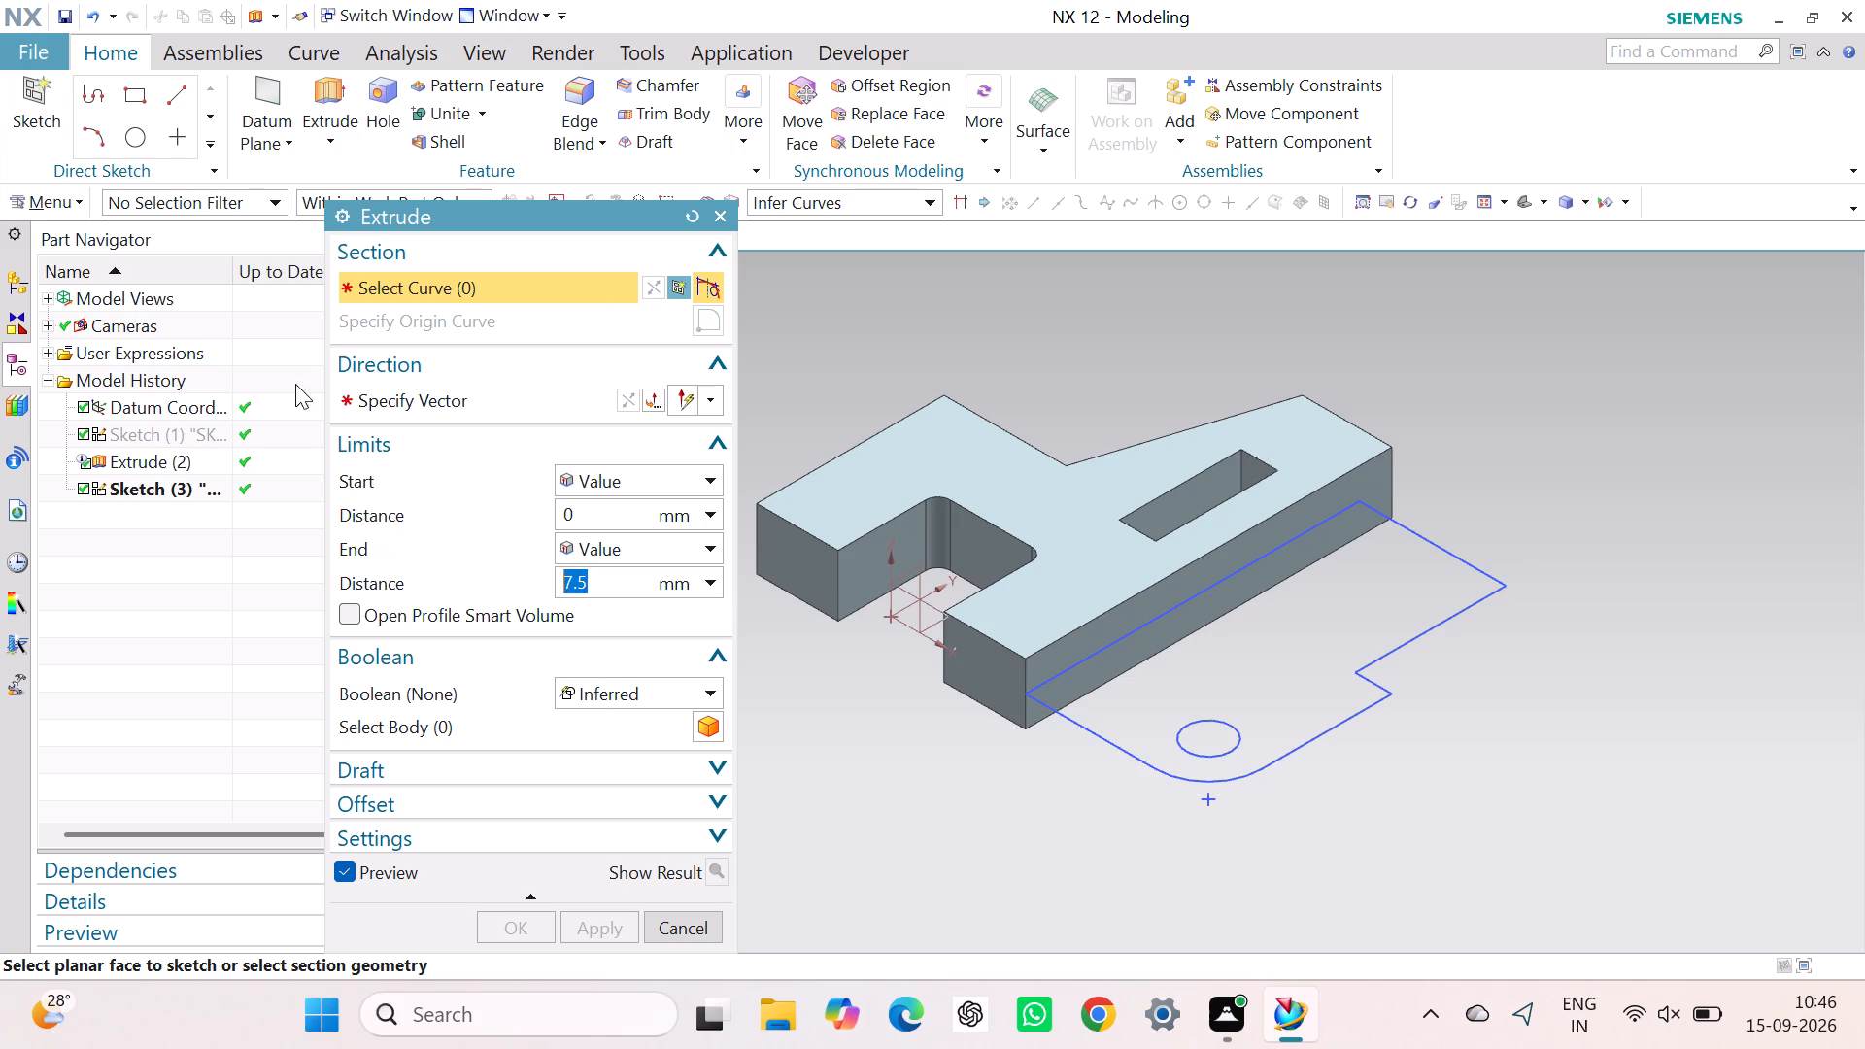
left_click(670, 484)
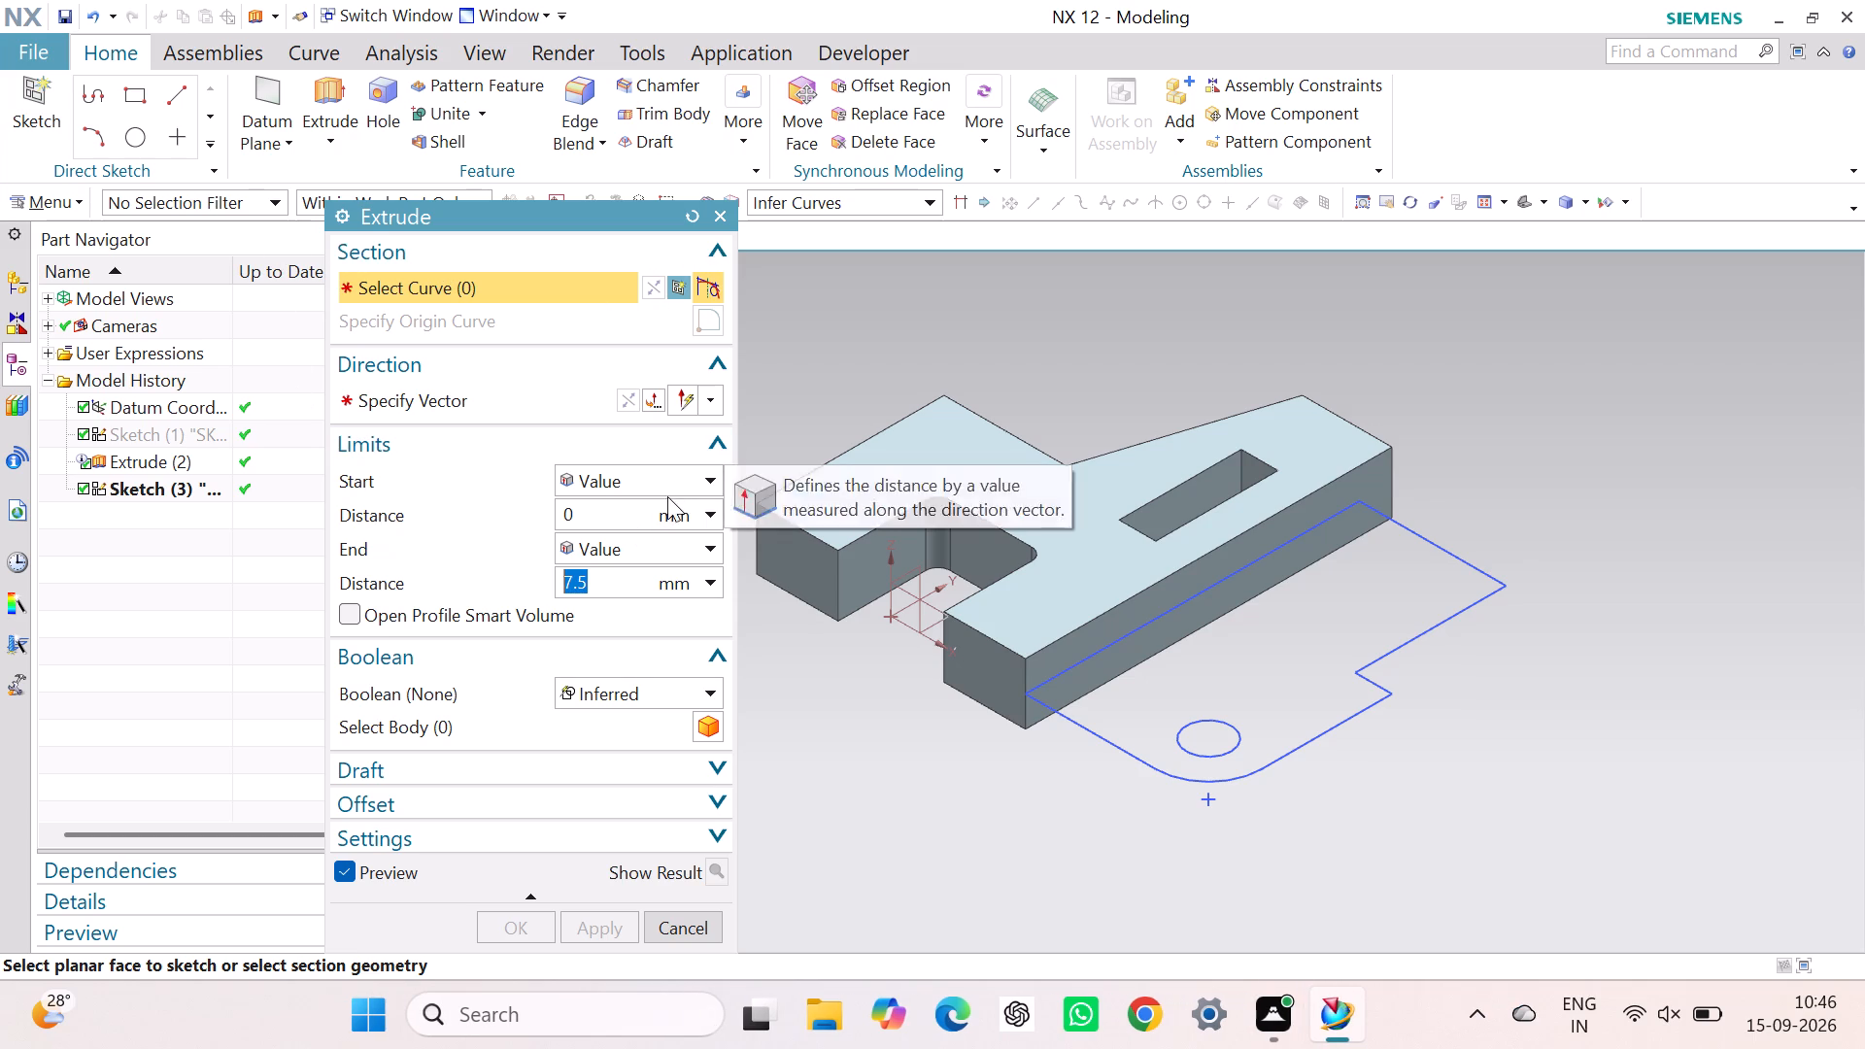
left_click(644, 531)
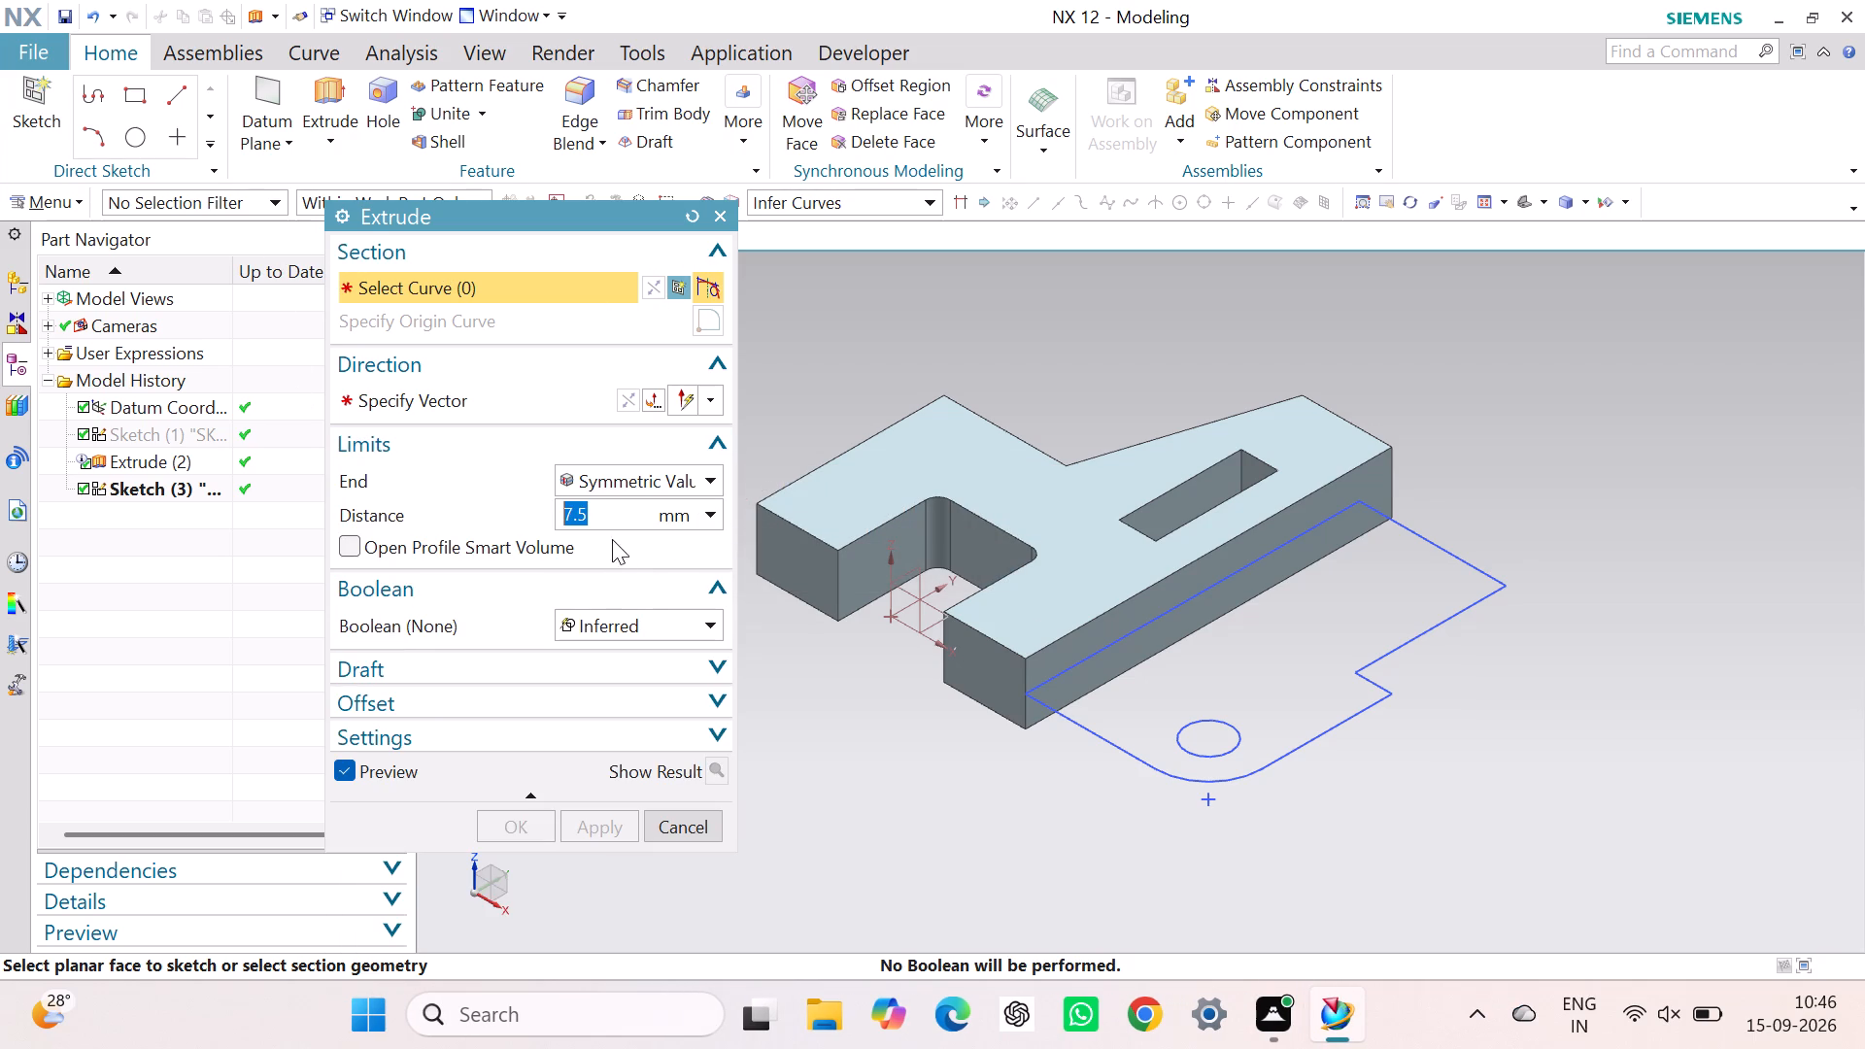
key("3")
left_click(1110, 742)
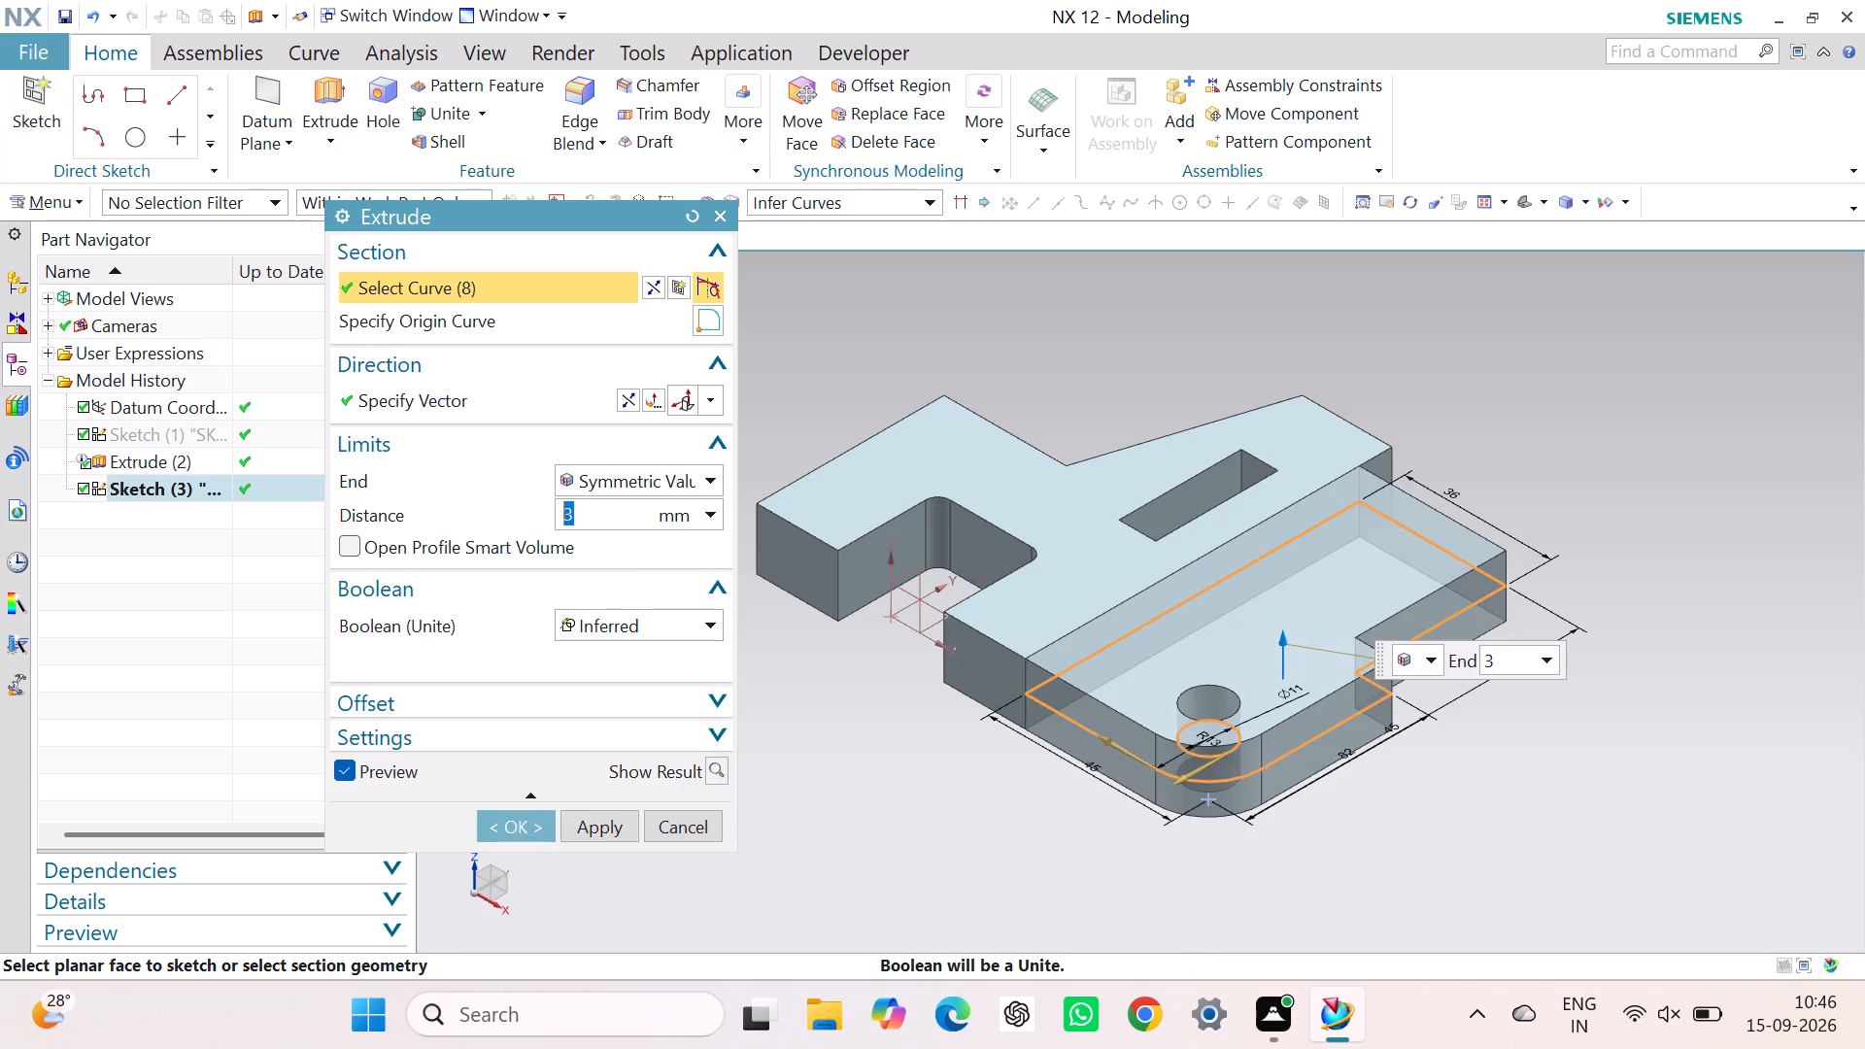
left_click(542, 851)
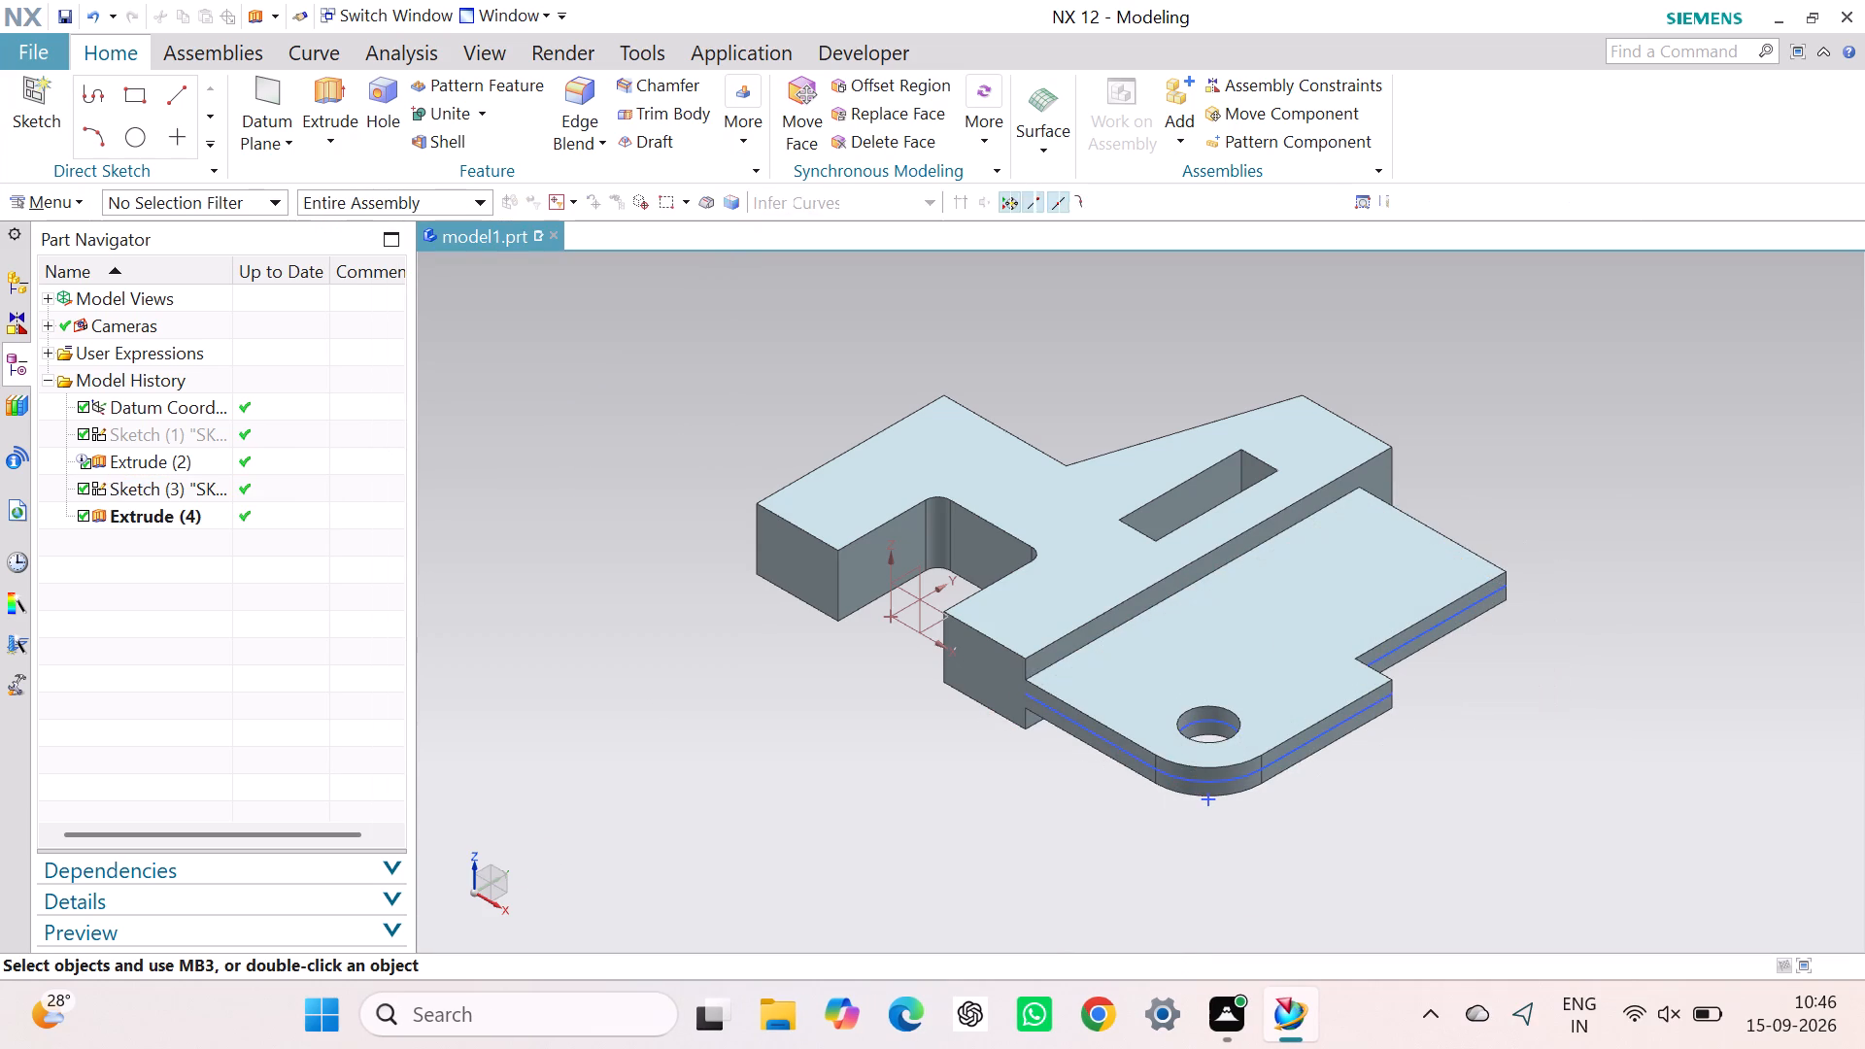
Hide the stepped profile's sketch so only the solid body is displayed.
left_click(721, 818)
scroll(1059, 759, "down", 2)
scroll(1061, 730, "up", 3)
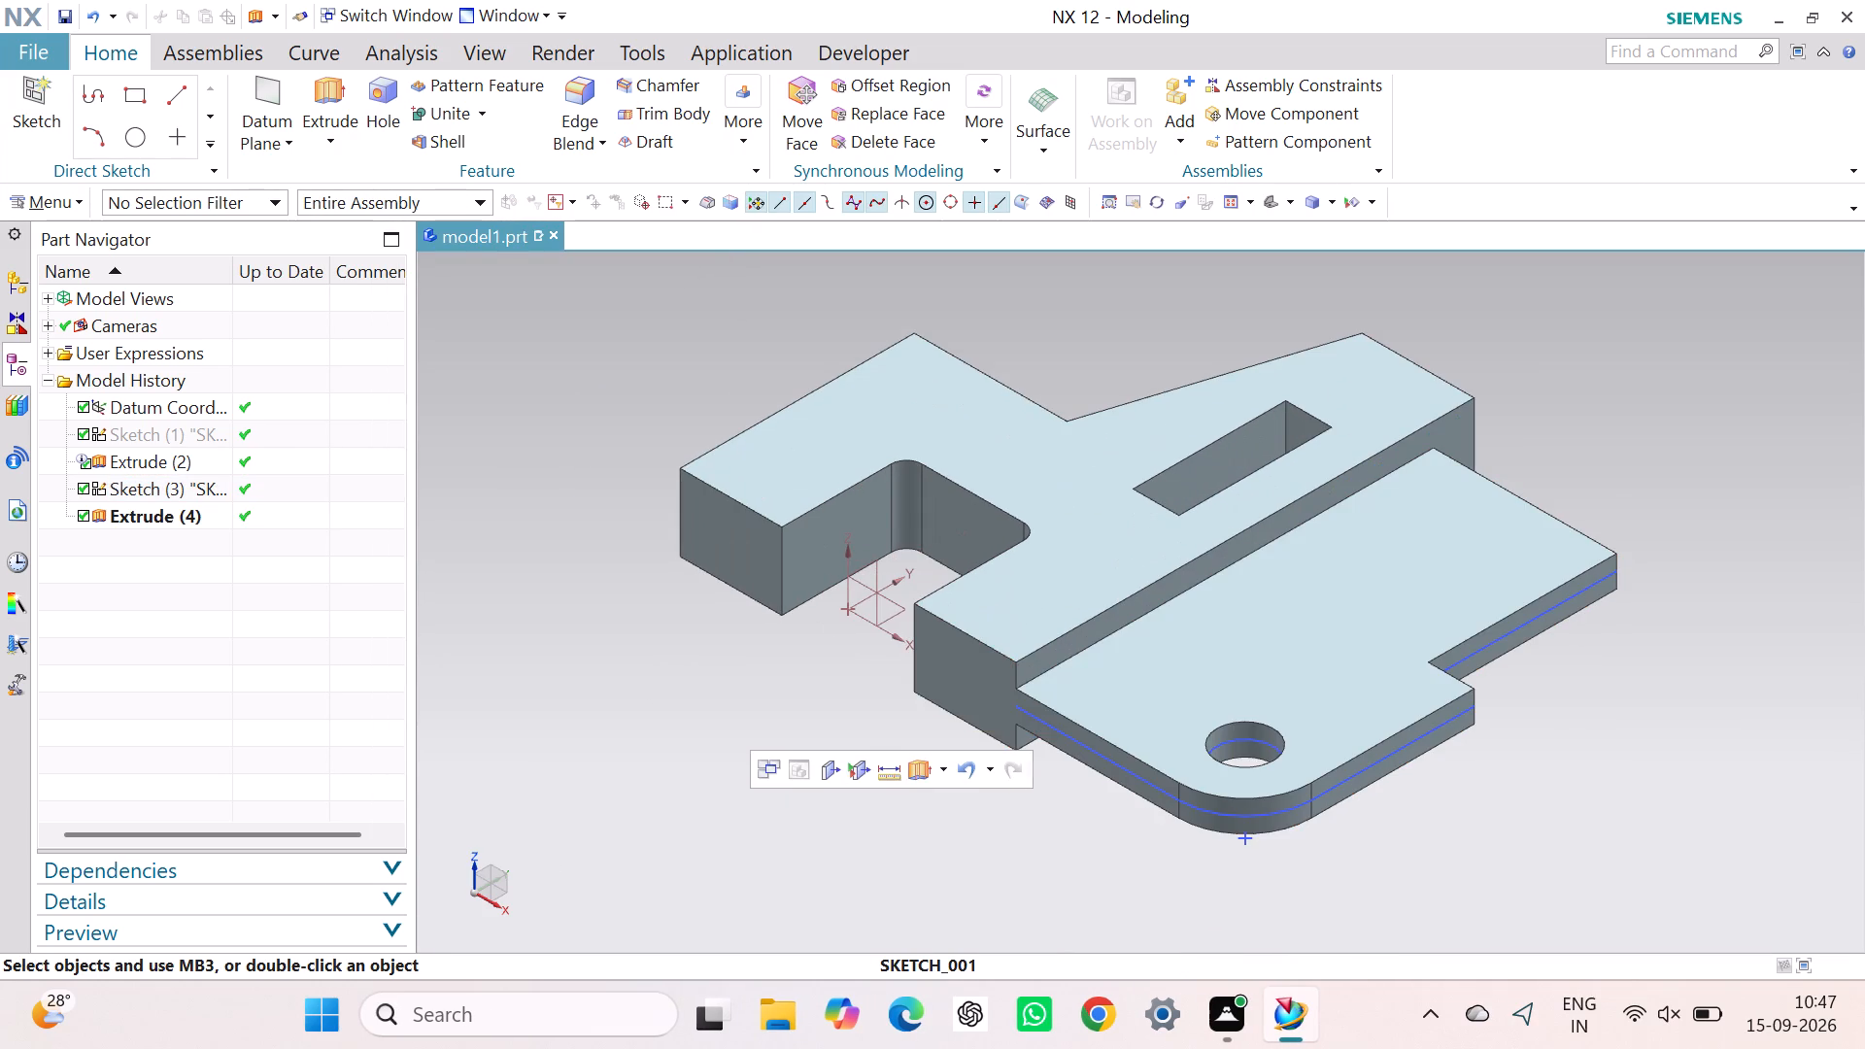
right_click(1097, 749)
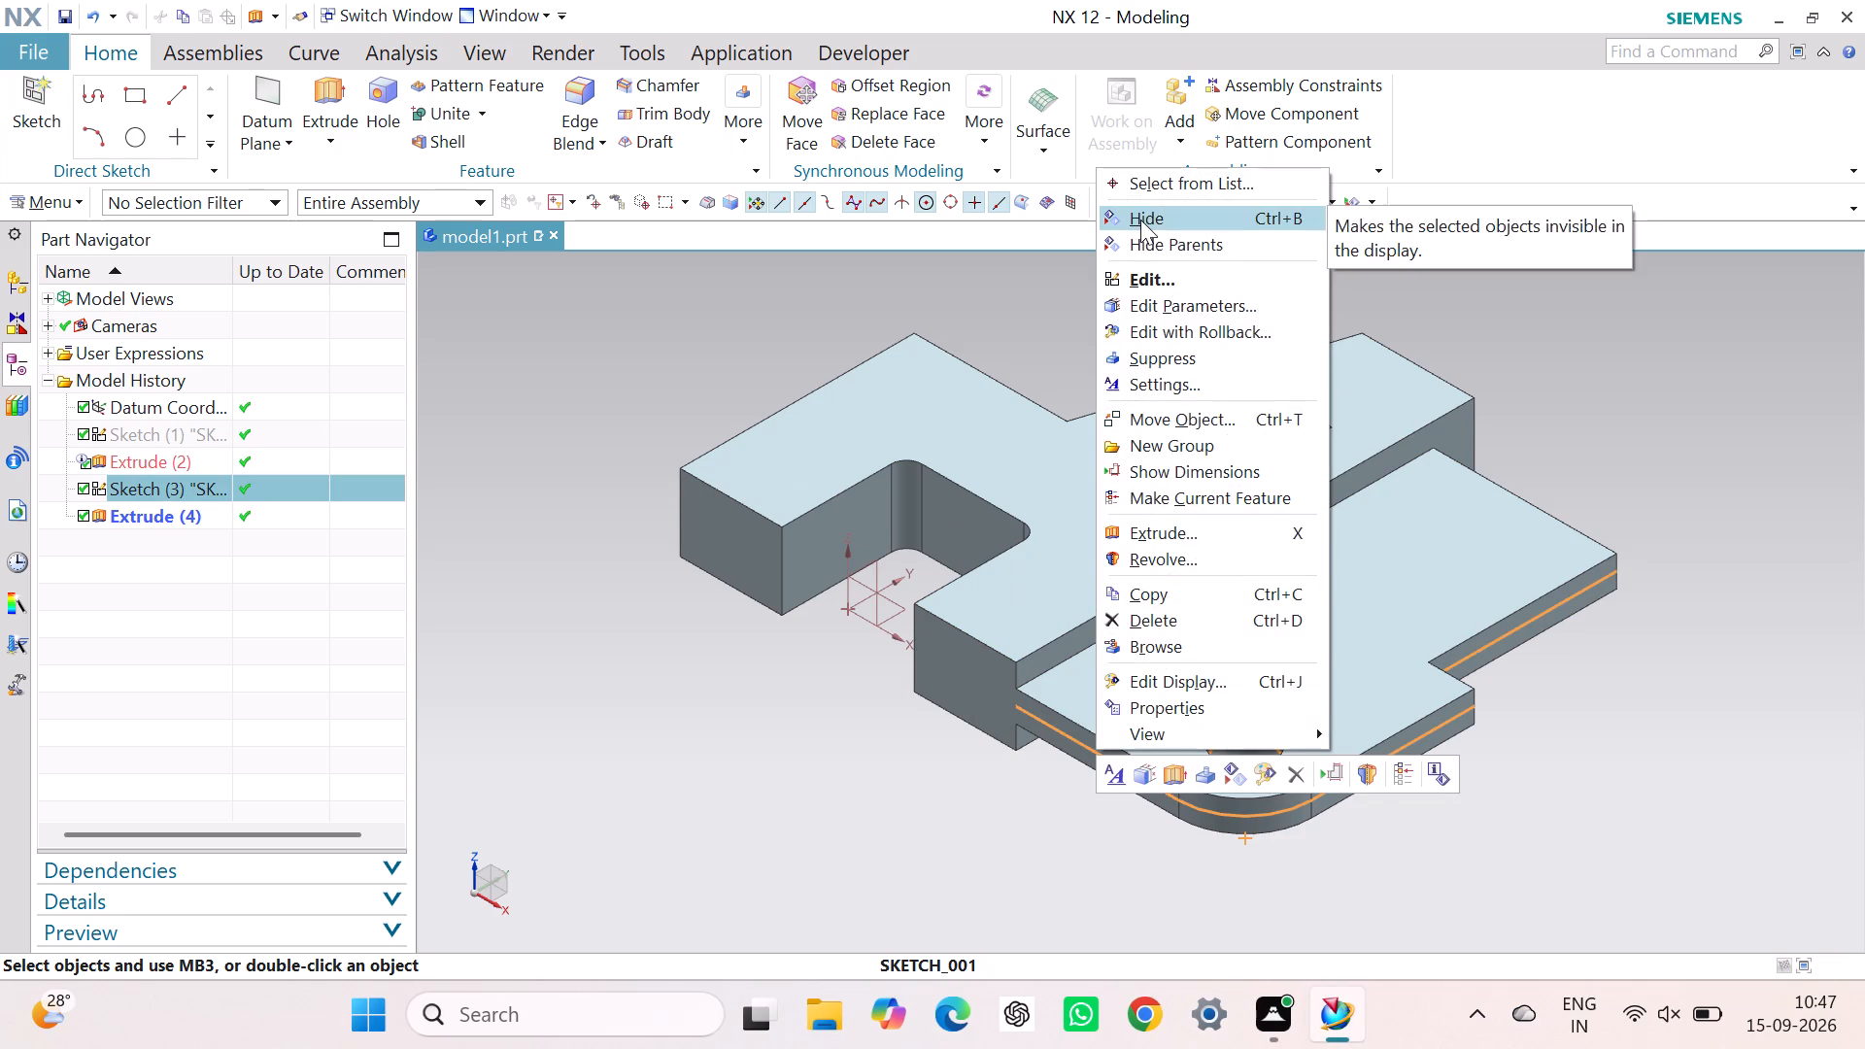
left_click(1140, 220)
left_click(750, 677)
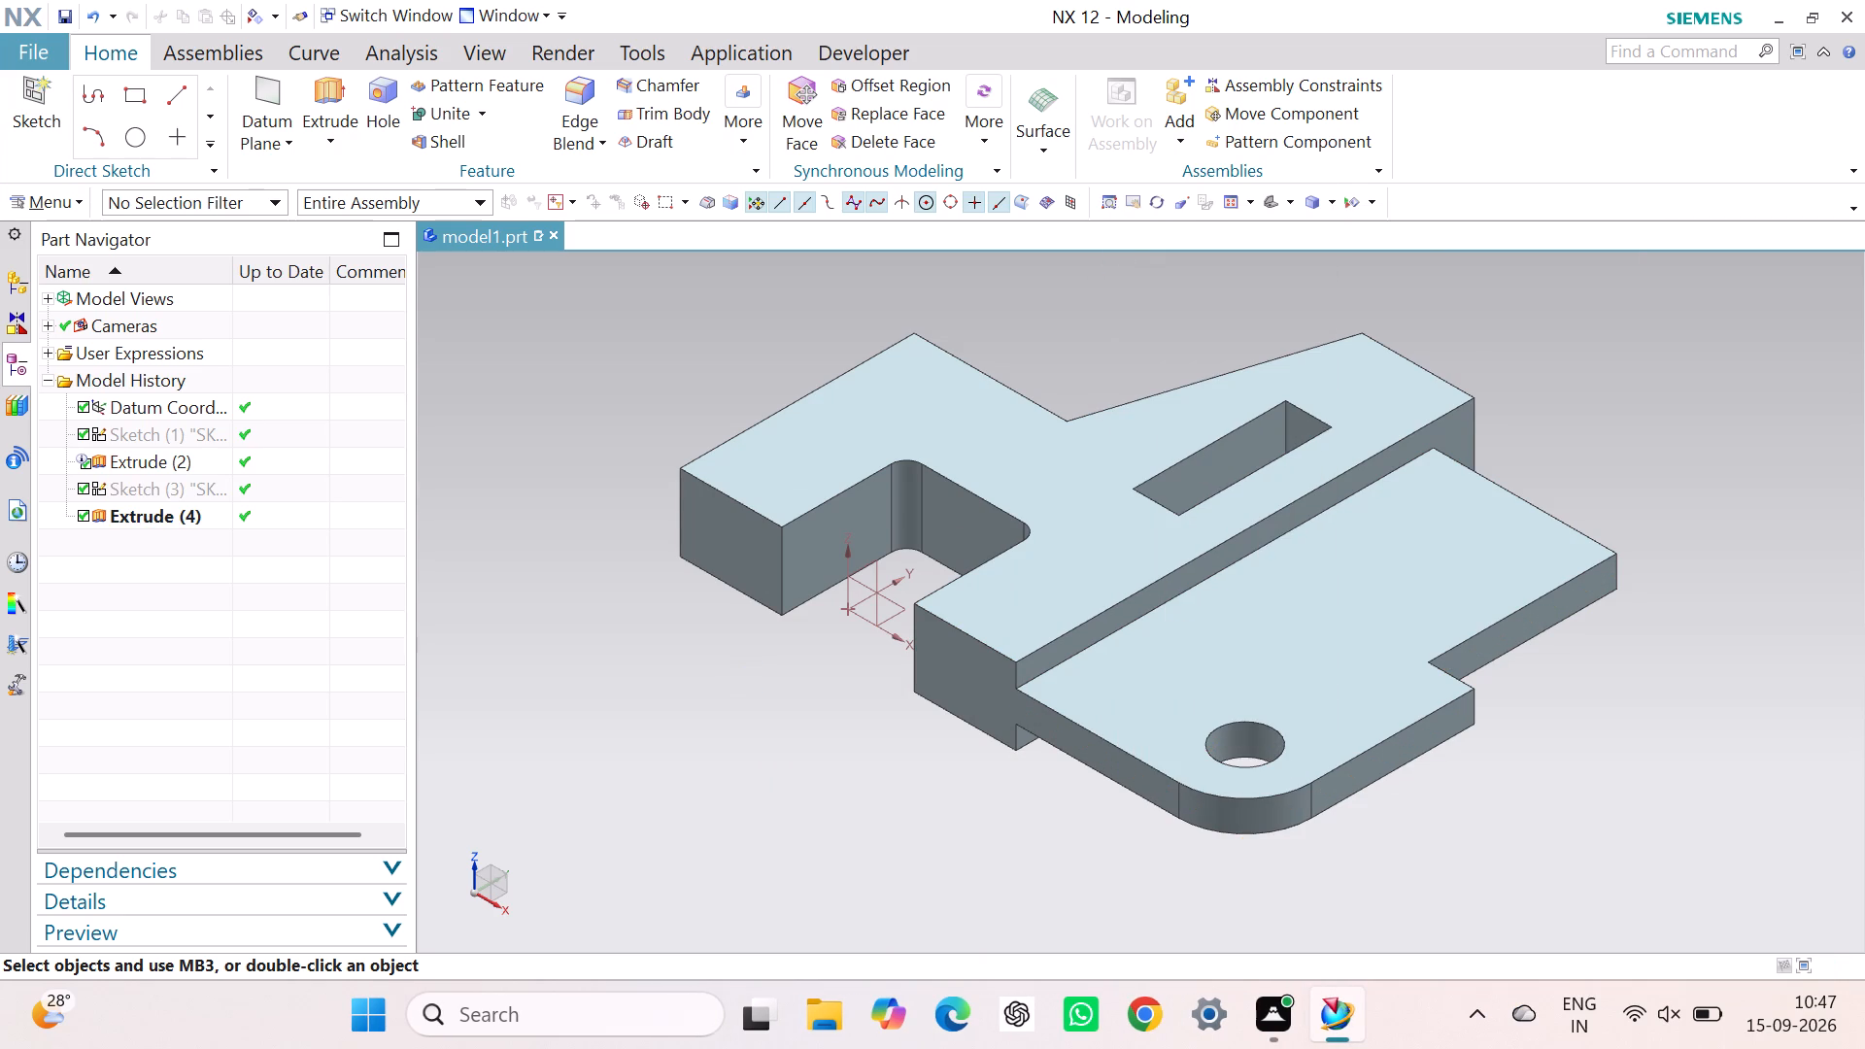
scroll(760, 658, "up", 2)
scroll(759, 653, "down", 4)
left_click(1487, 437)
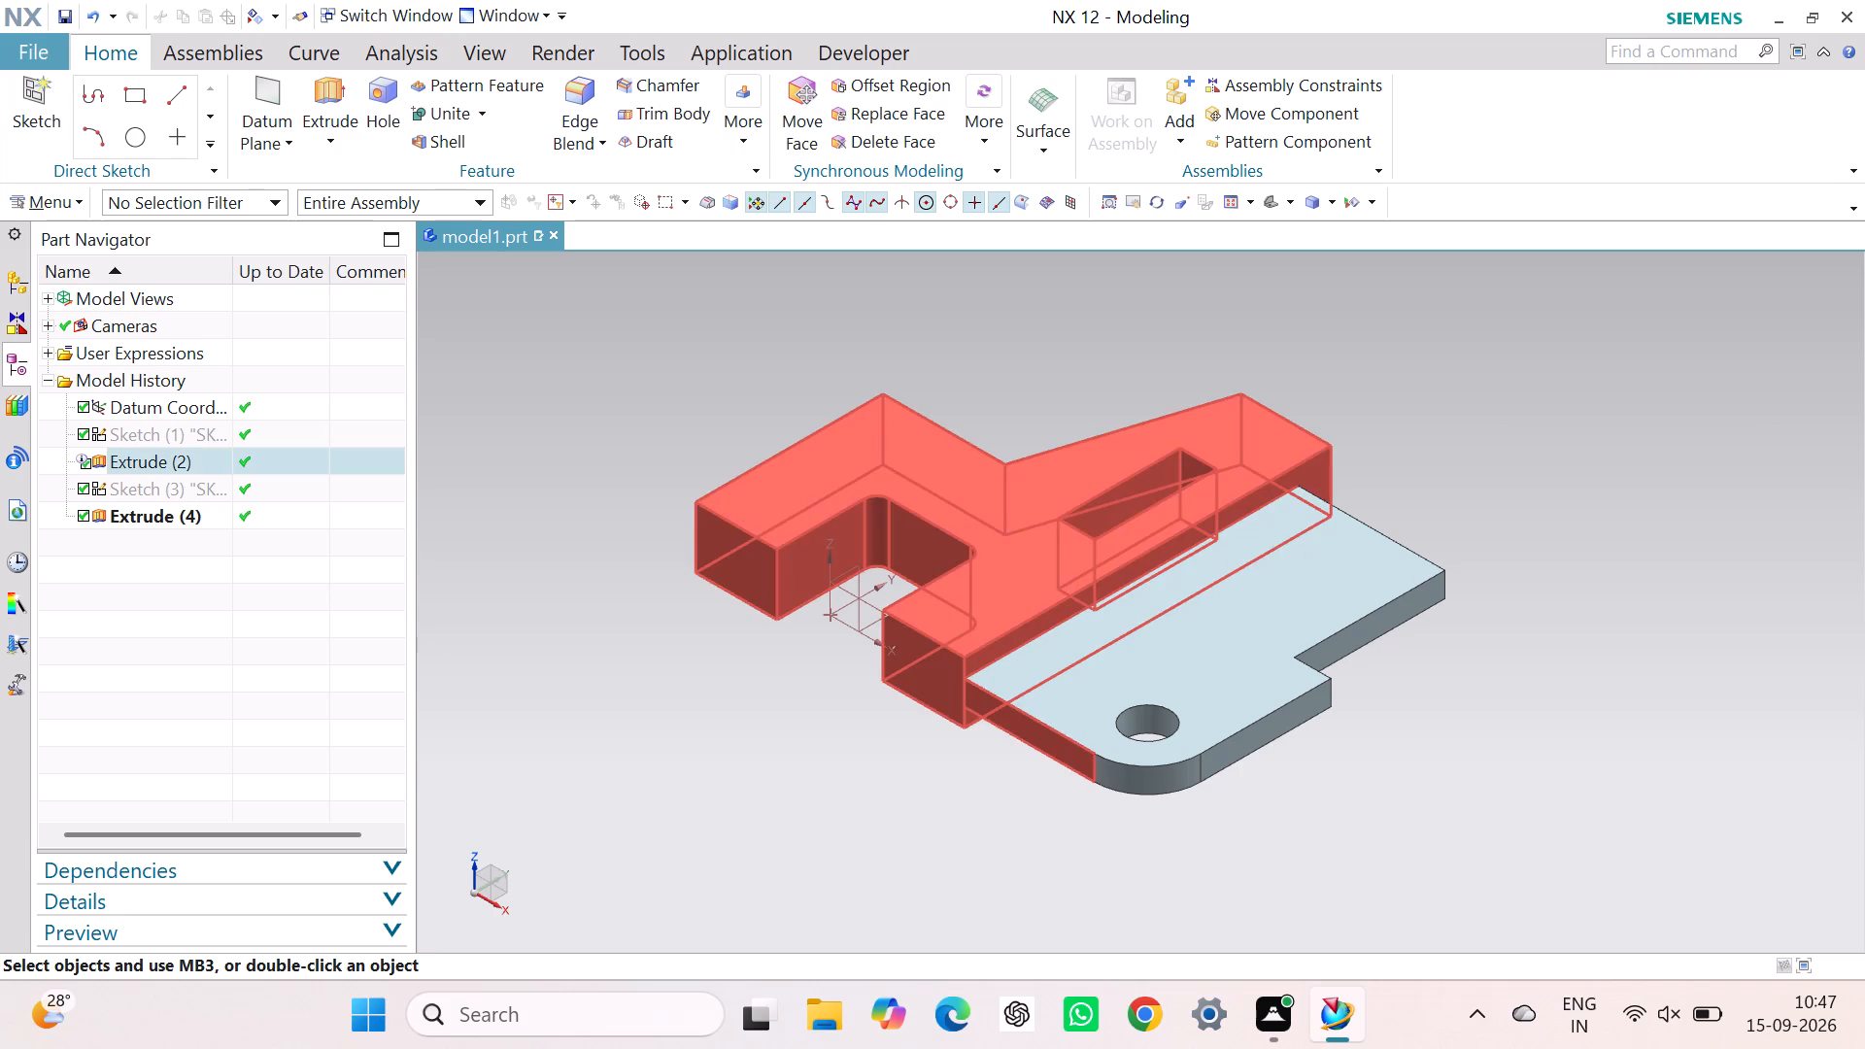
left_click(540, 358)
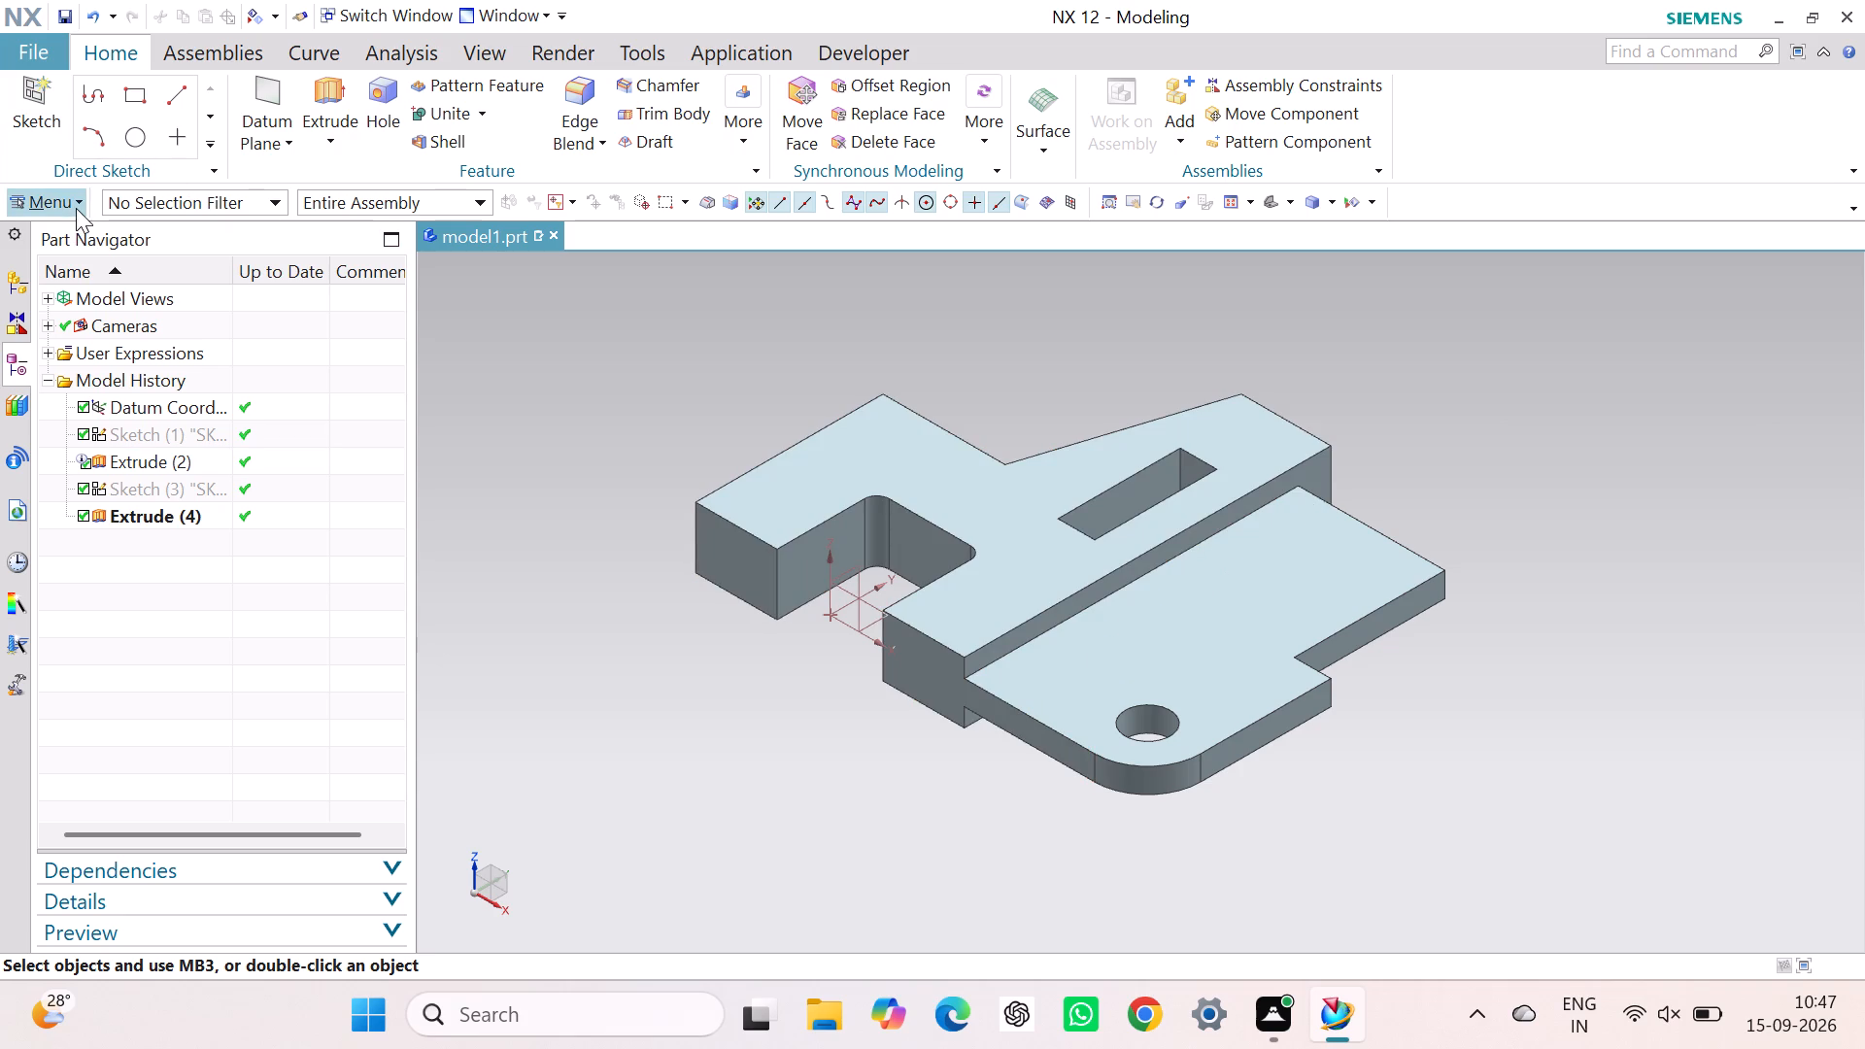
Start a sketch on the XY plane and, from the plate's corner opposite the flange, draw lines about 28 mm outward, 25 mm up and 9 mm inward.
left_click(76, 208)
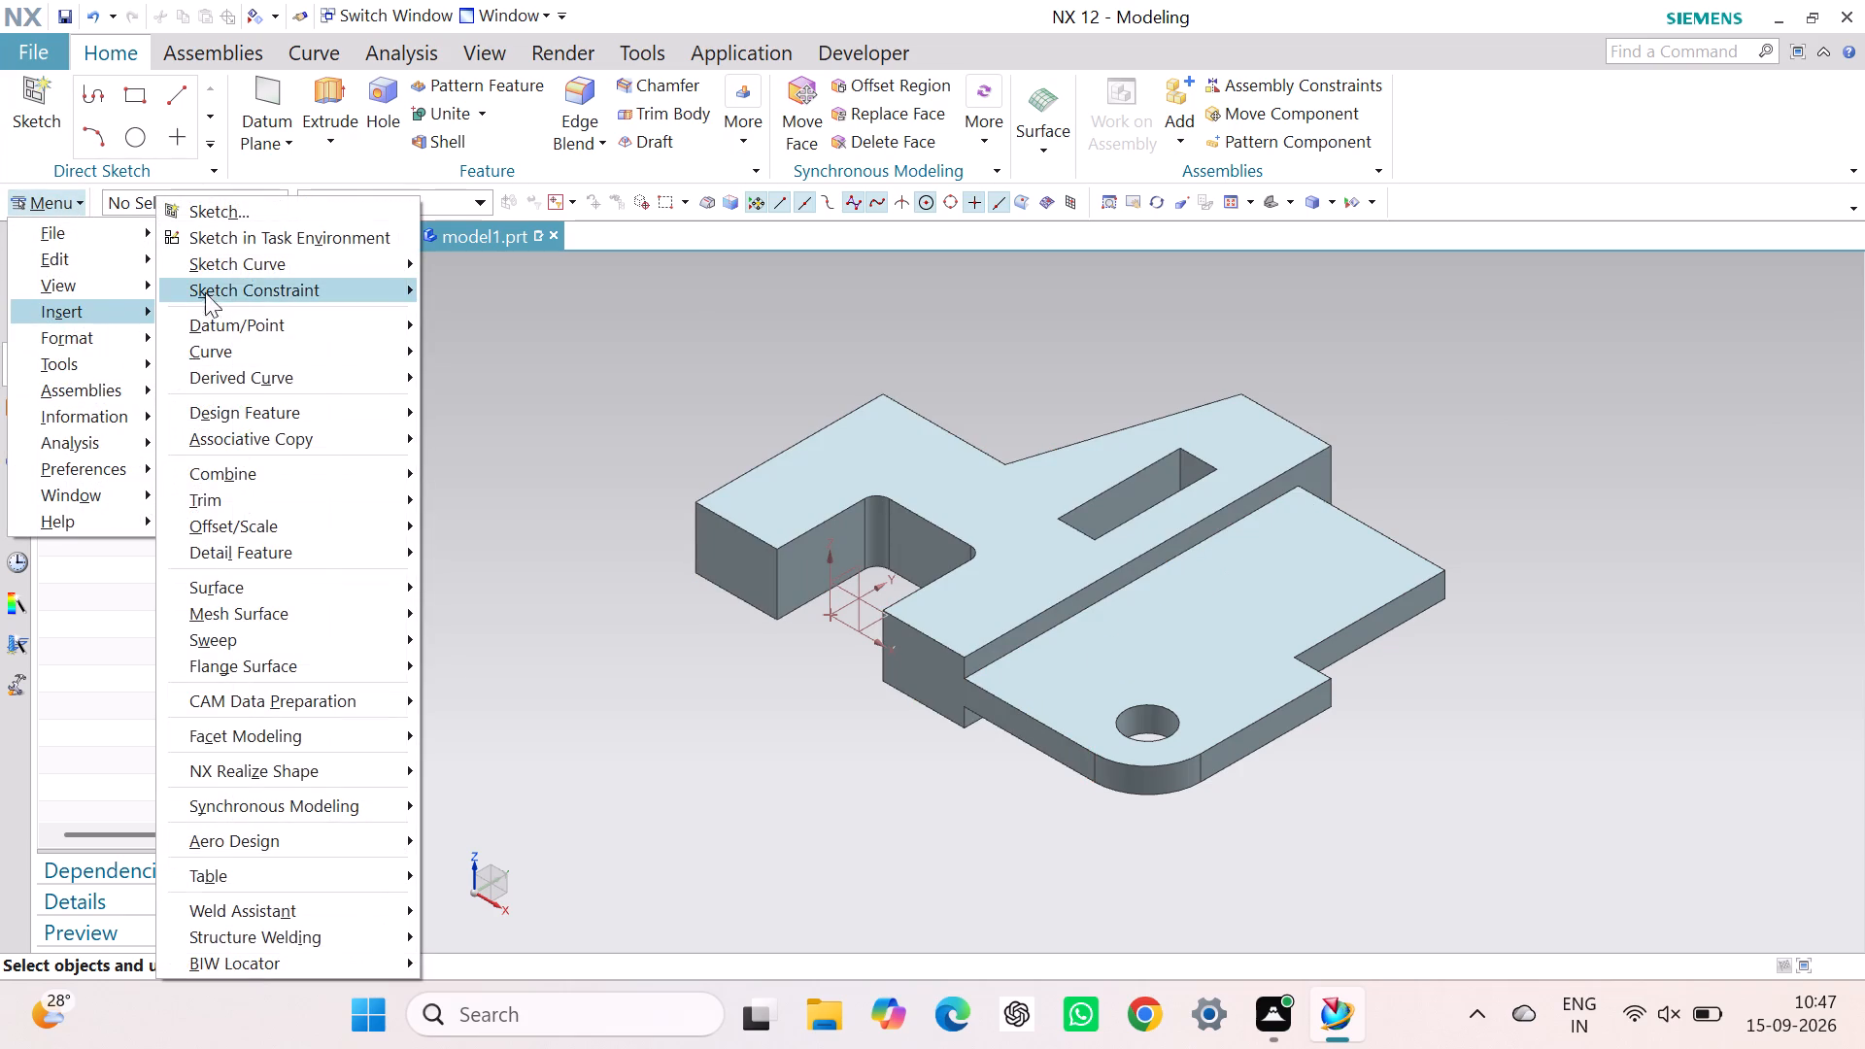
left_click(292, 244)
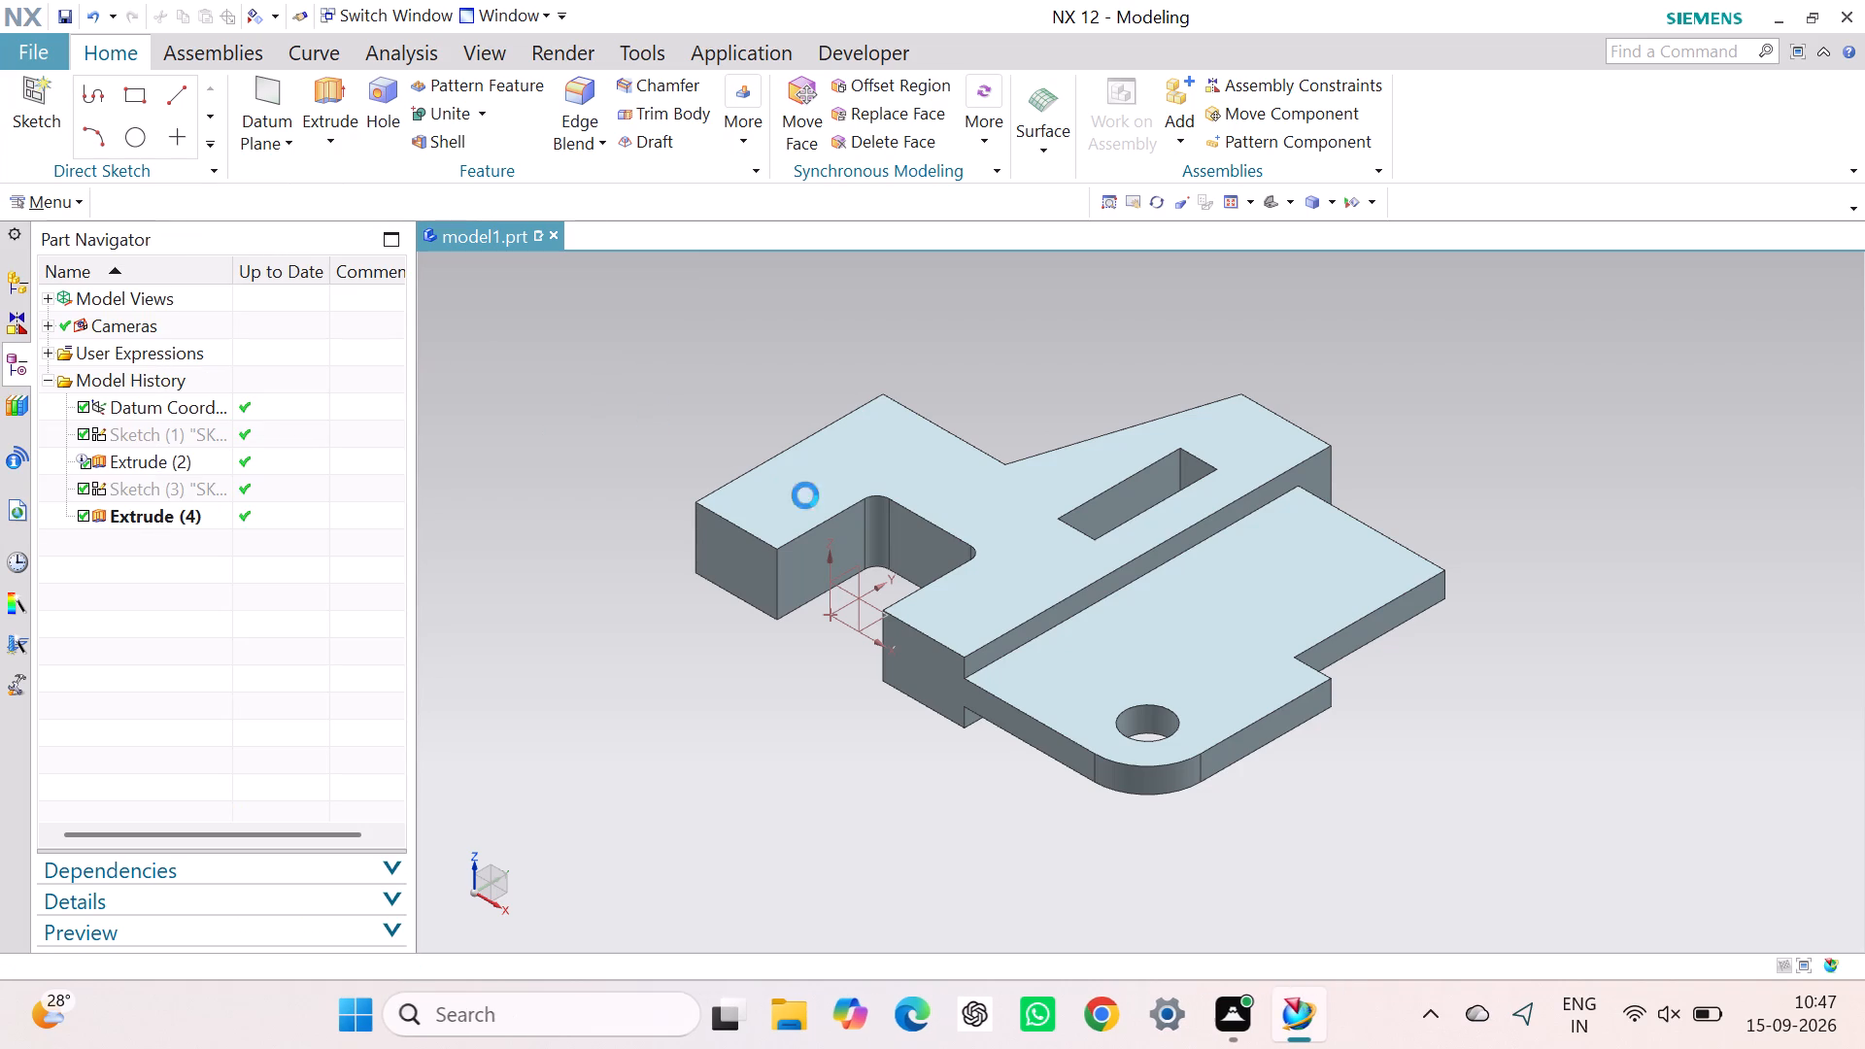
left_click(605, 517)
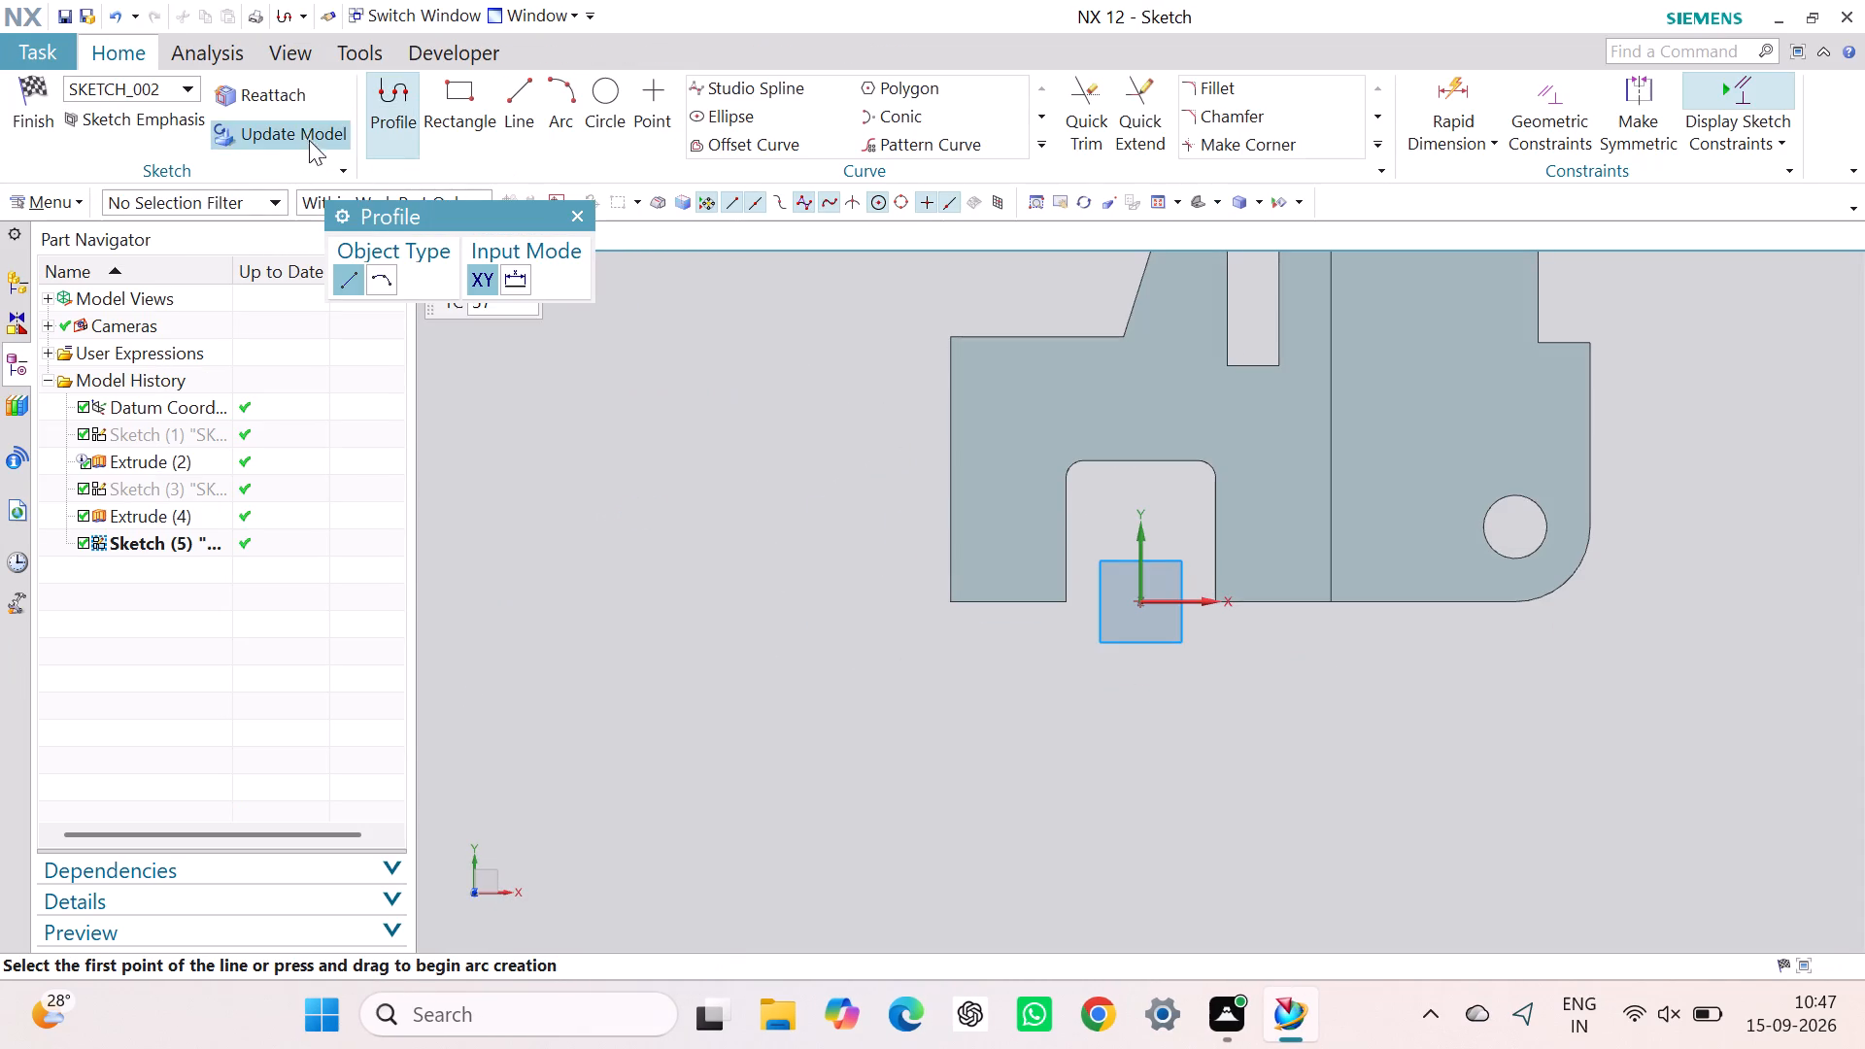
left_click(954, 598)
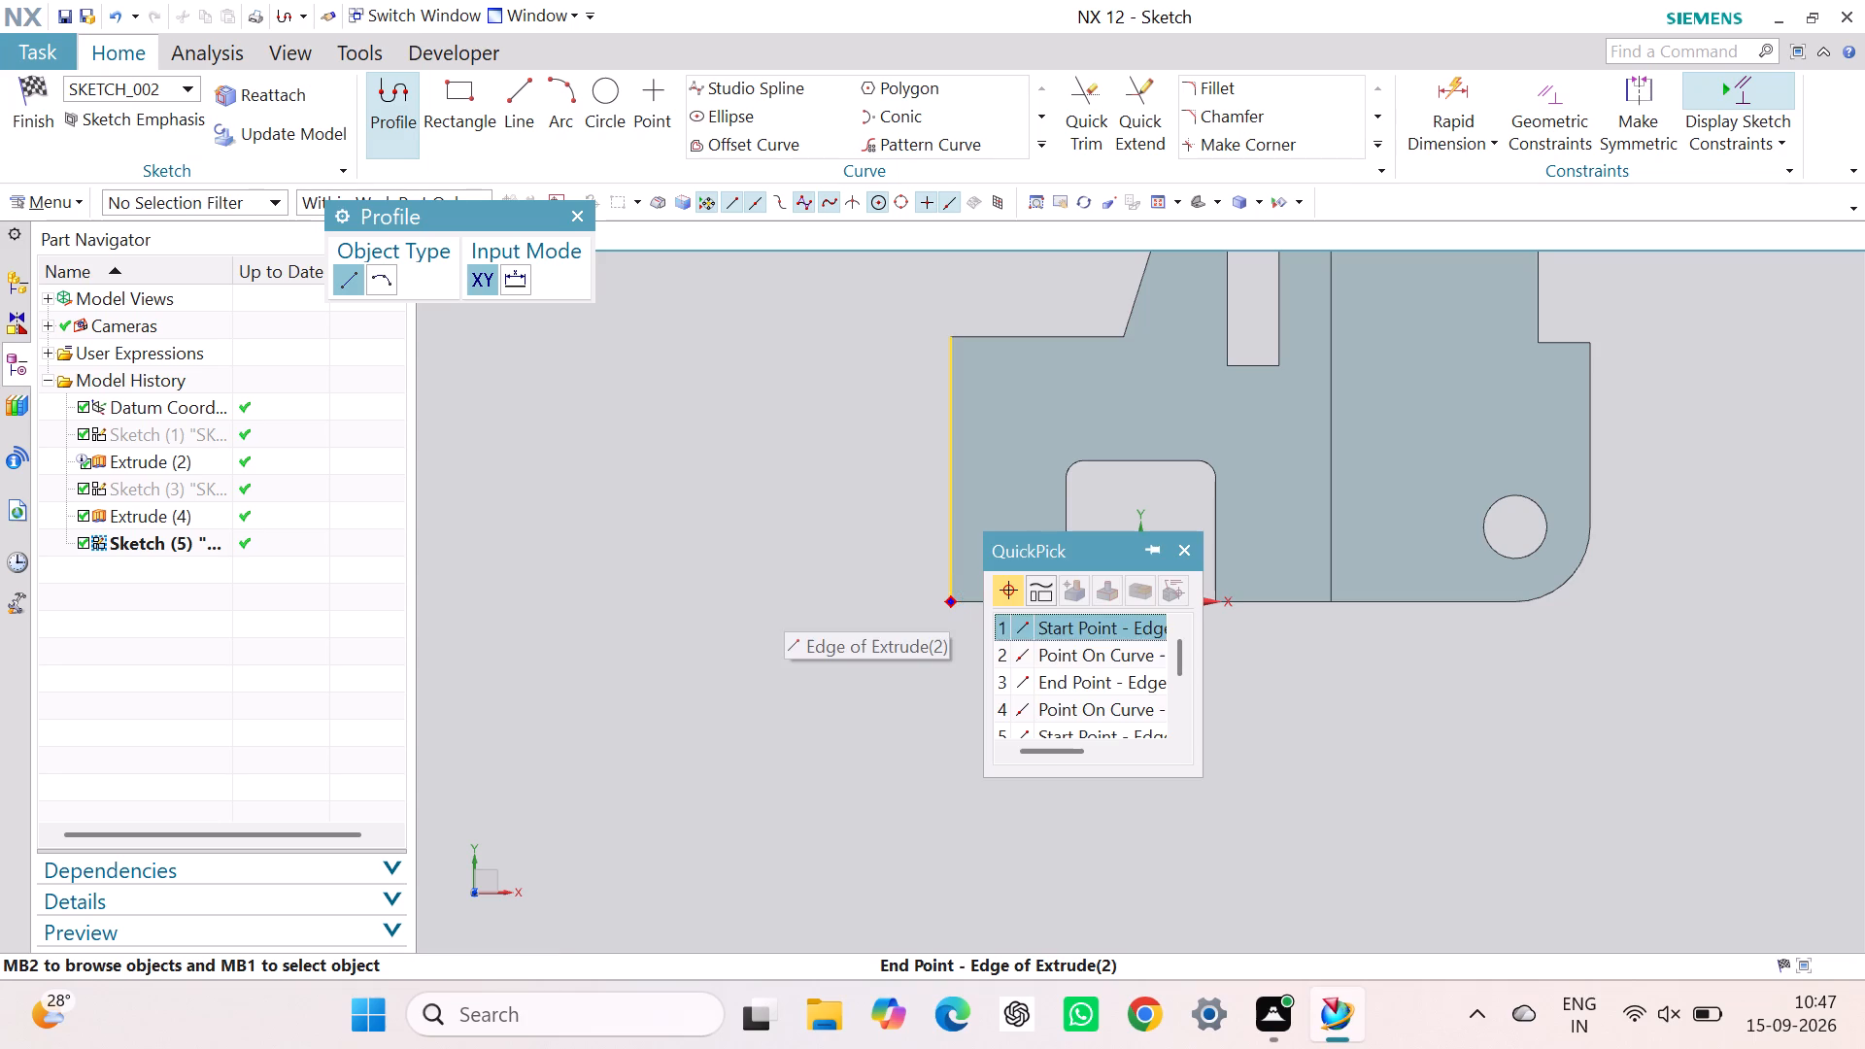
left_click(1030, 625)
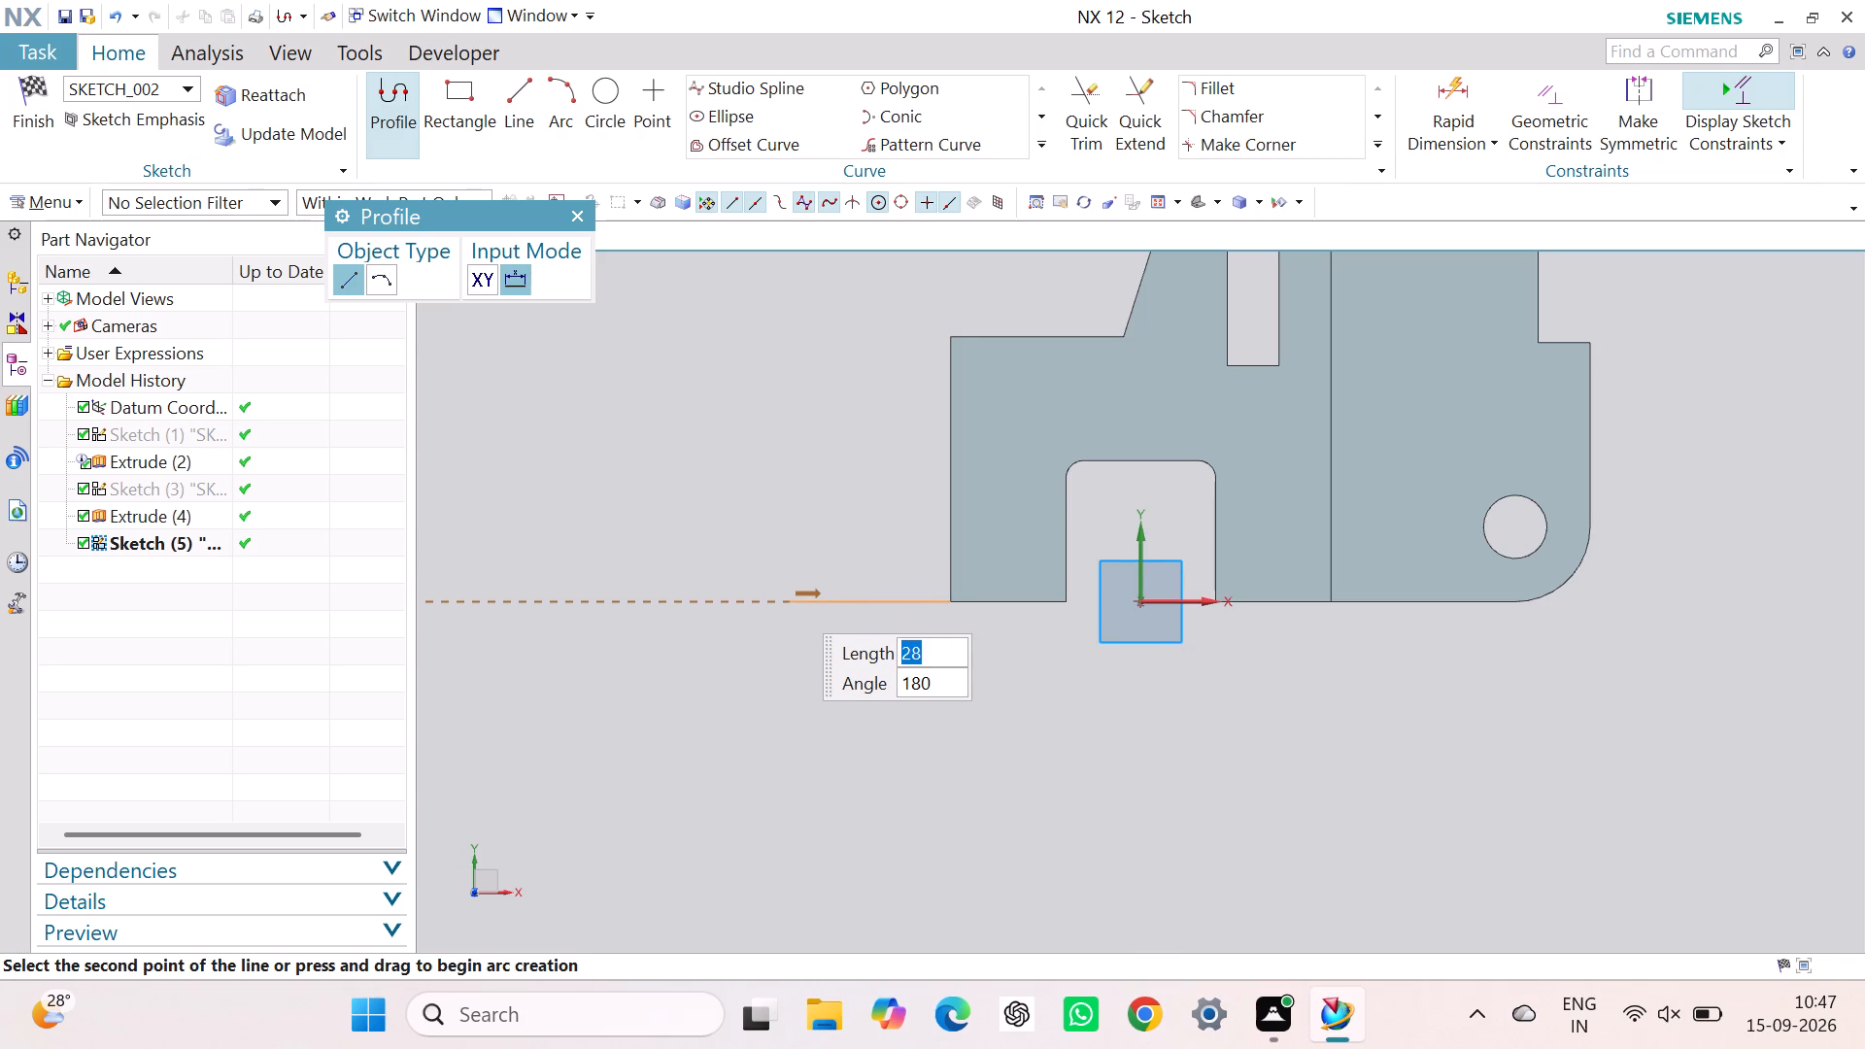
left_click(791, 601)
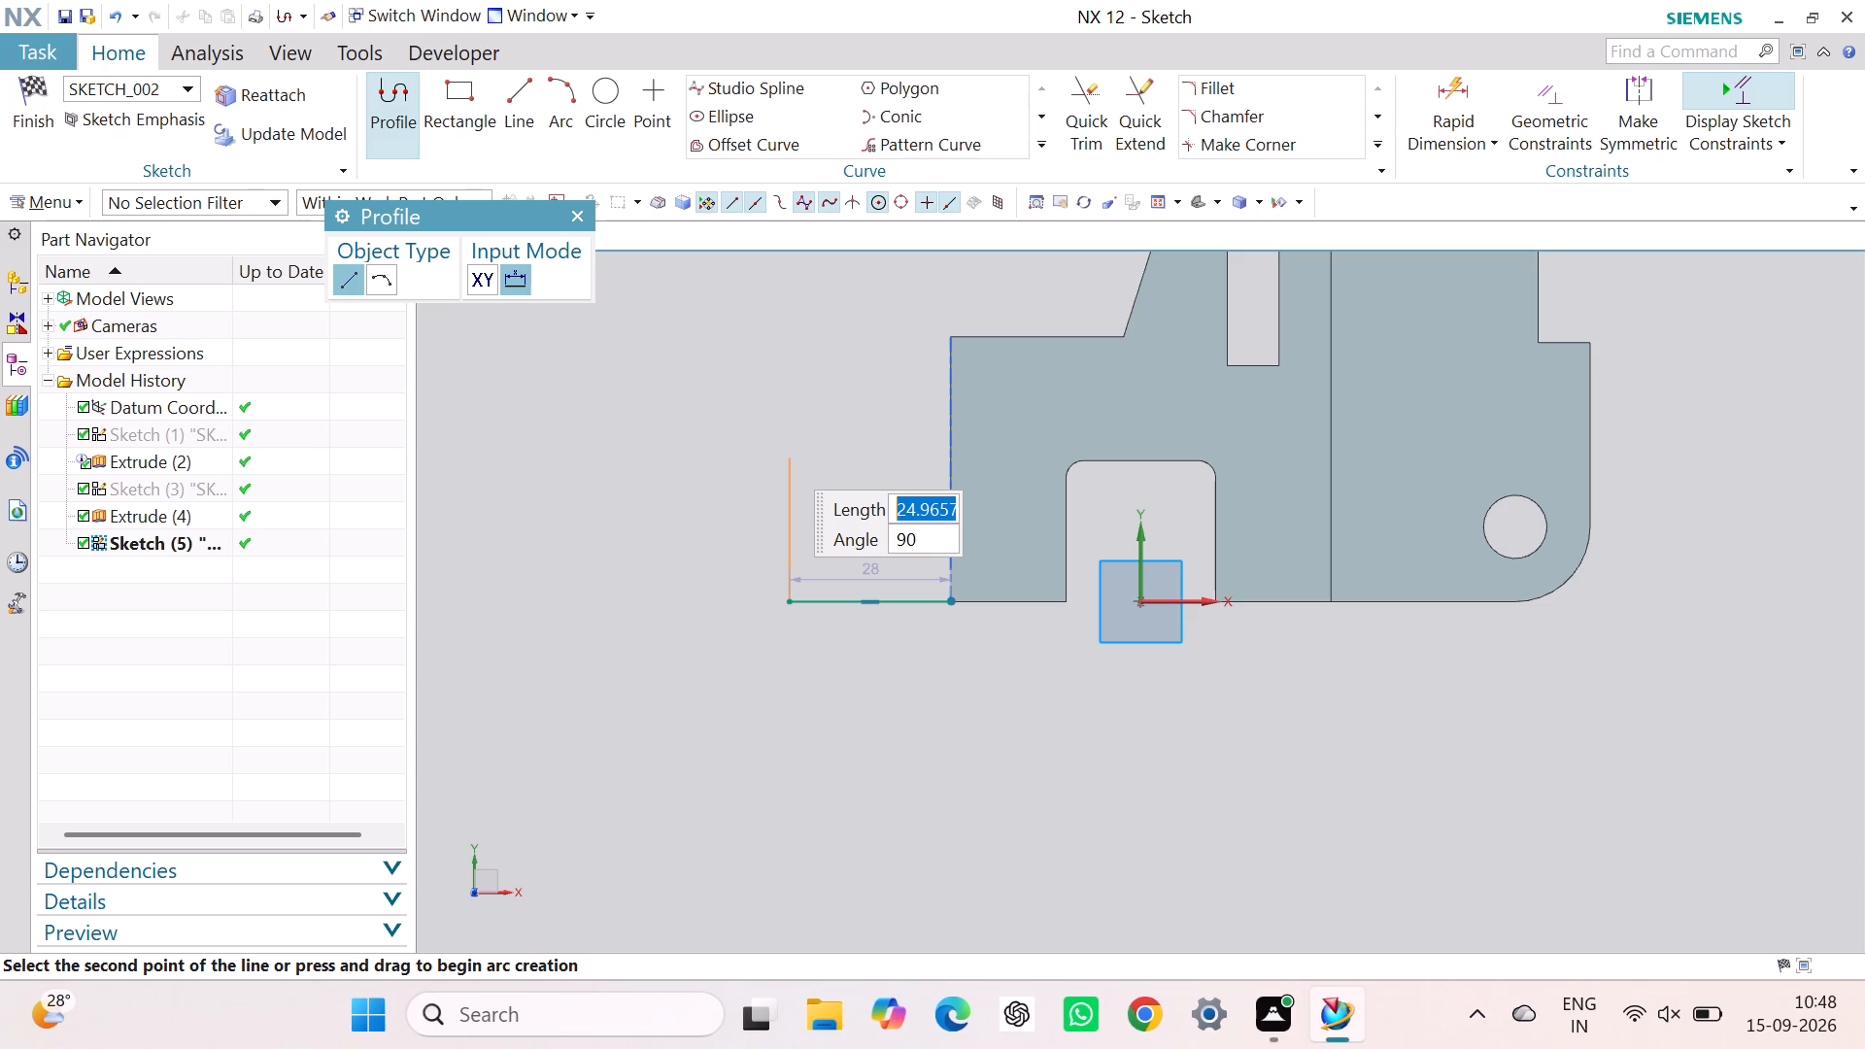
left_click(782, 457)
left_click(843, 452)
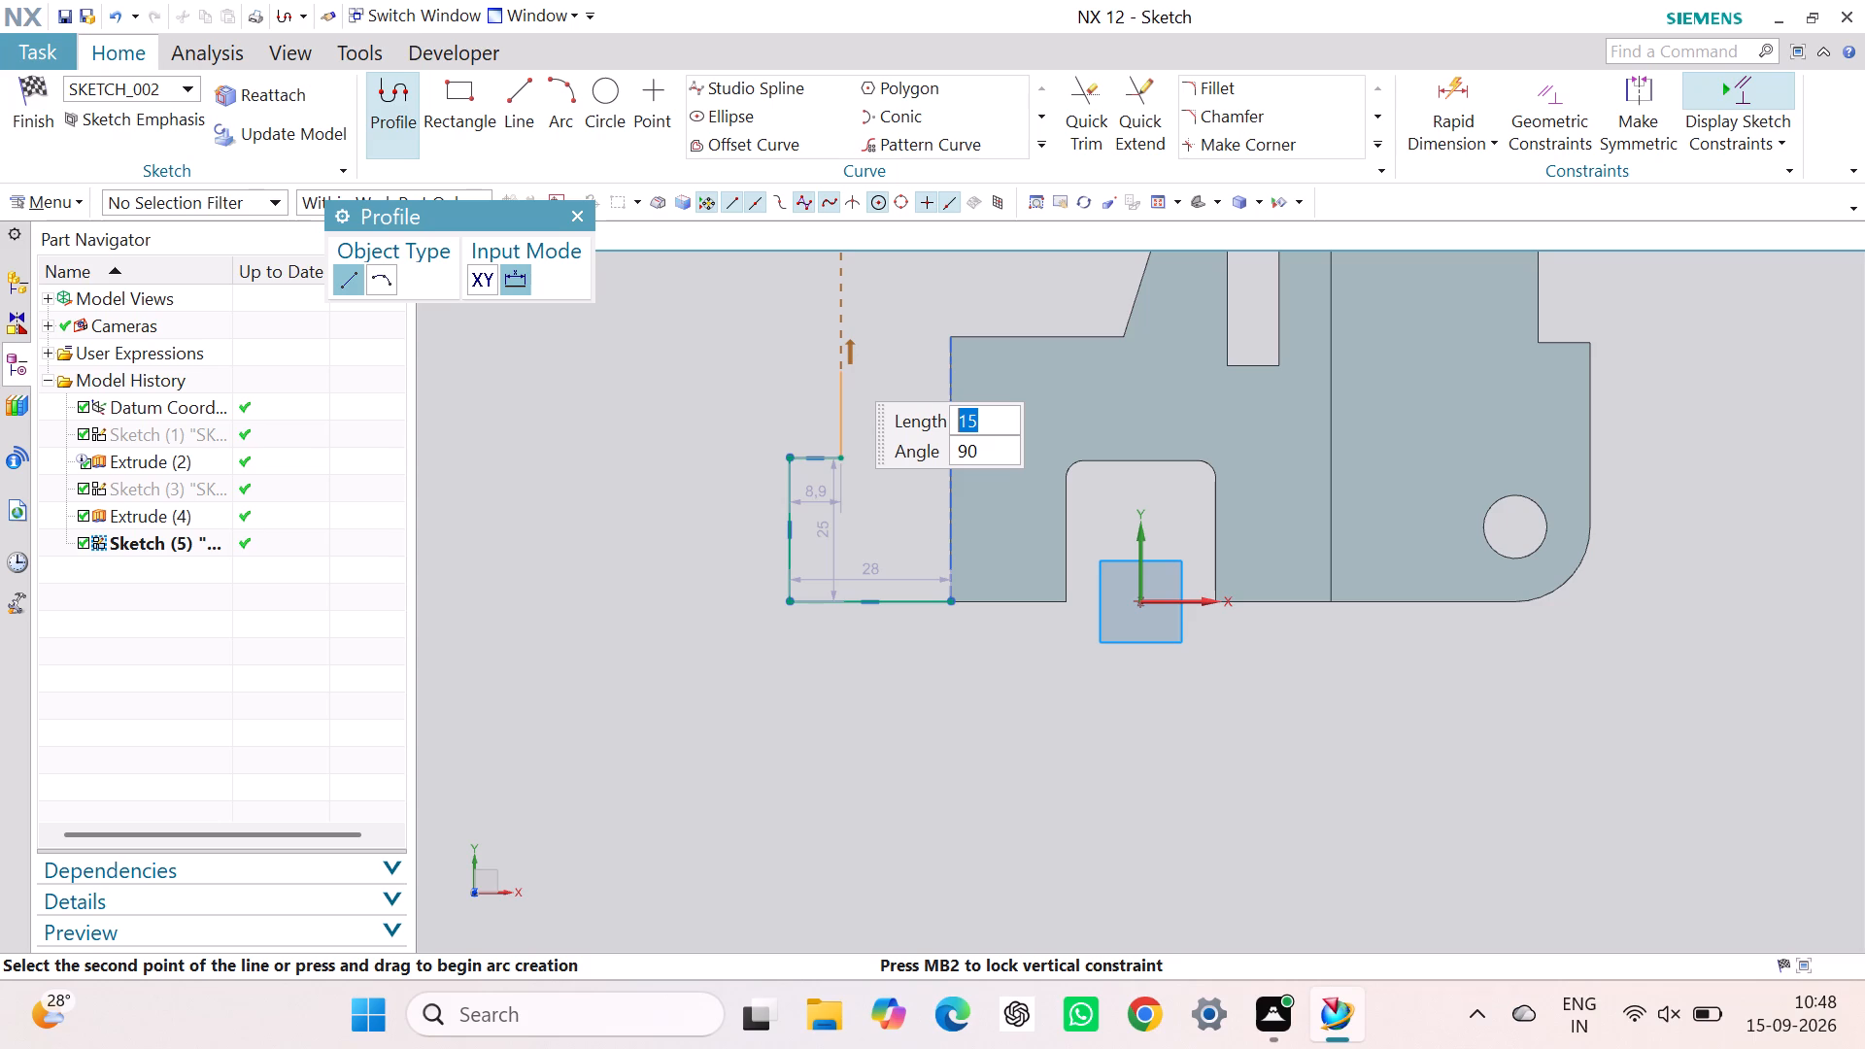
Continue the profile about 97 mm up, 10 mm across and 32 mm down, slope to the plate's upper outer corner, and close it along the plate edge.
scroll(843, 369, "up", 1)
scroll(843, 369, "down", 8)
scroll(852, 368, "up", 5)
scroll(863, 368, "down", 1)
scroll(863, 368, "up", 1)
middle_click_drag(863, 368, 856, 575)
right_click_drag(863, 368, 856, 575)
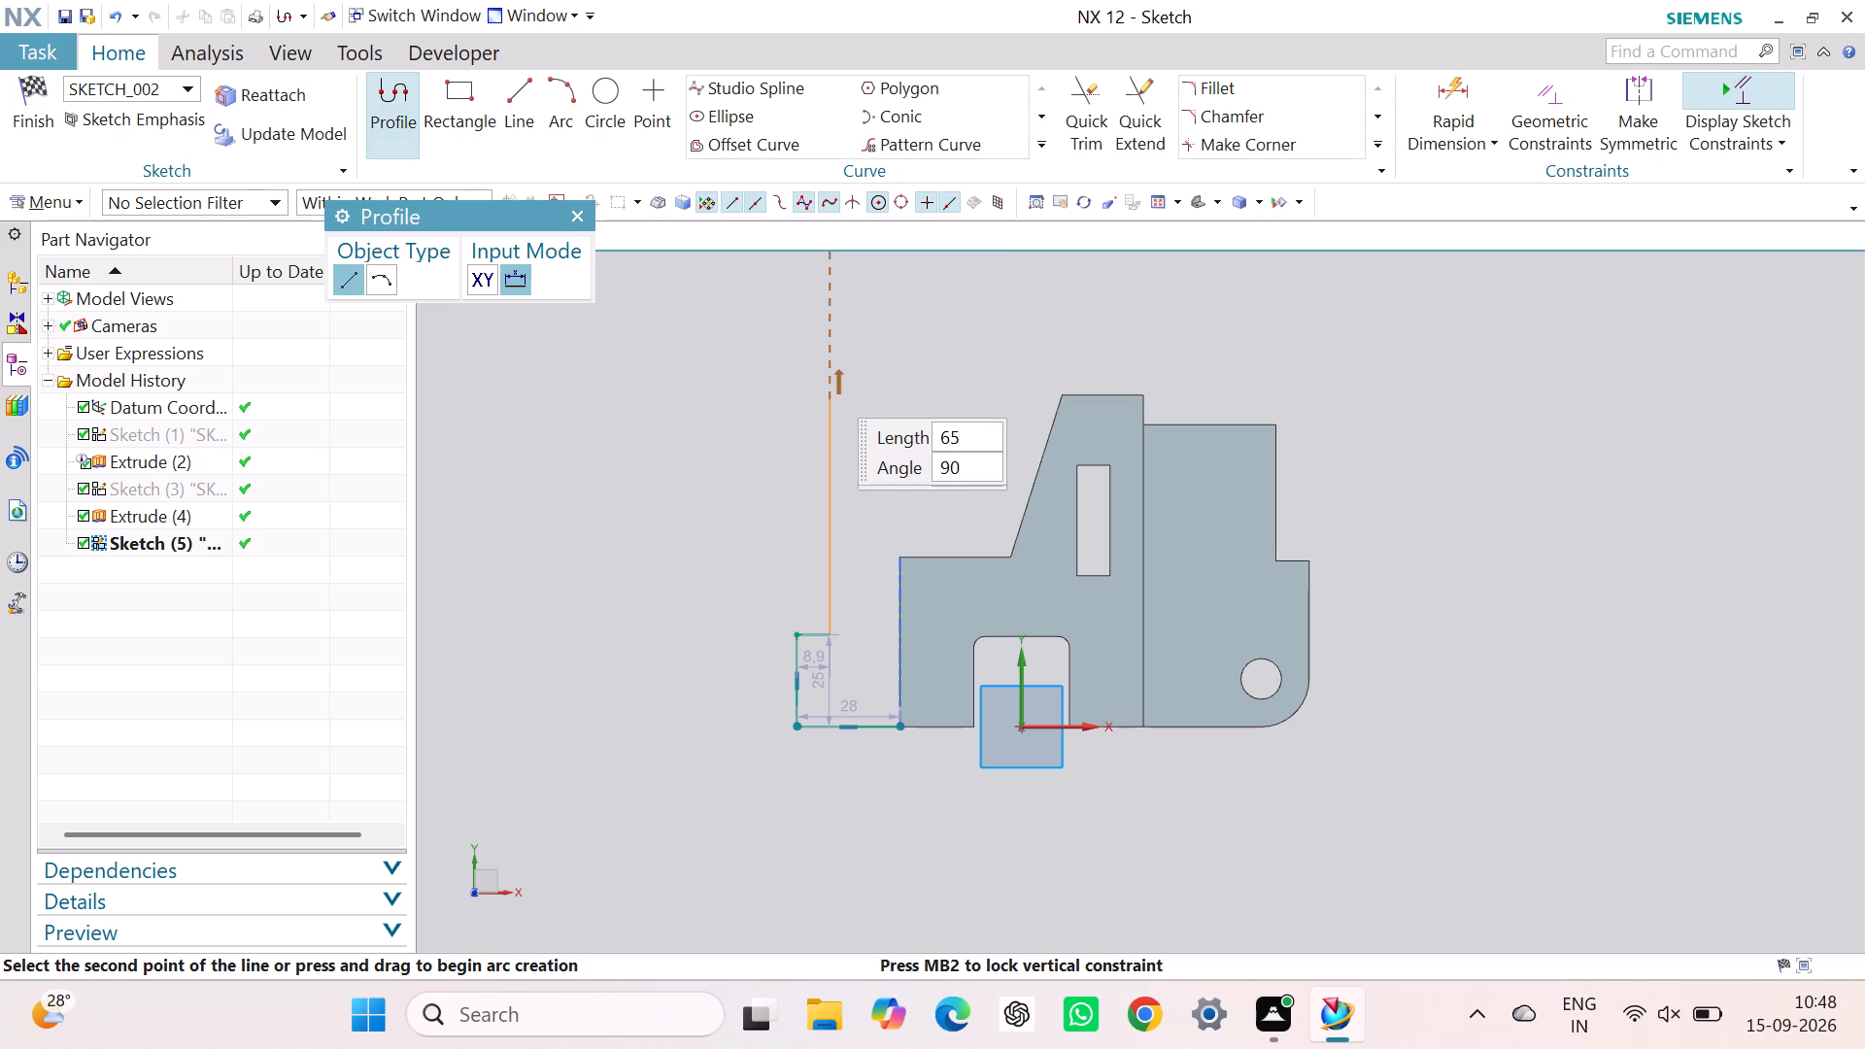
left_click(826, 277)
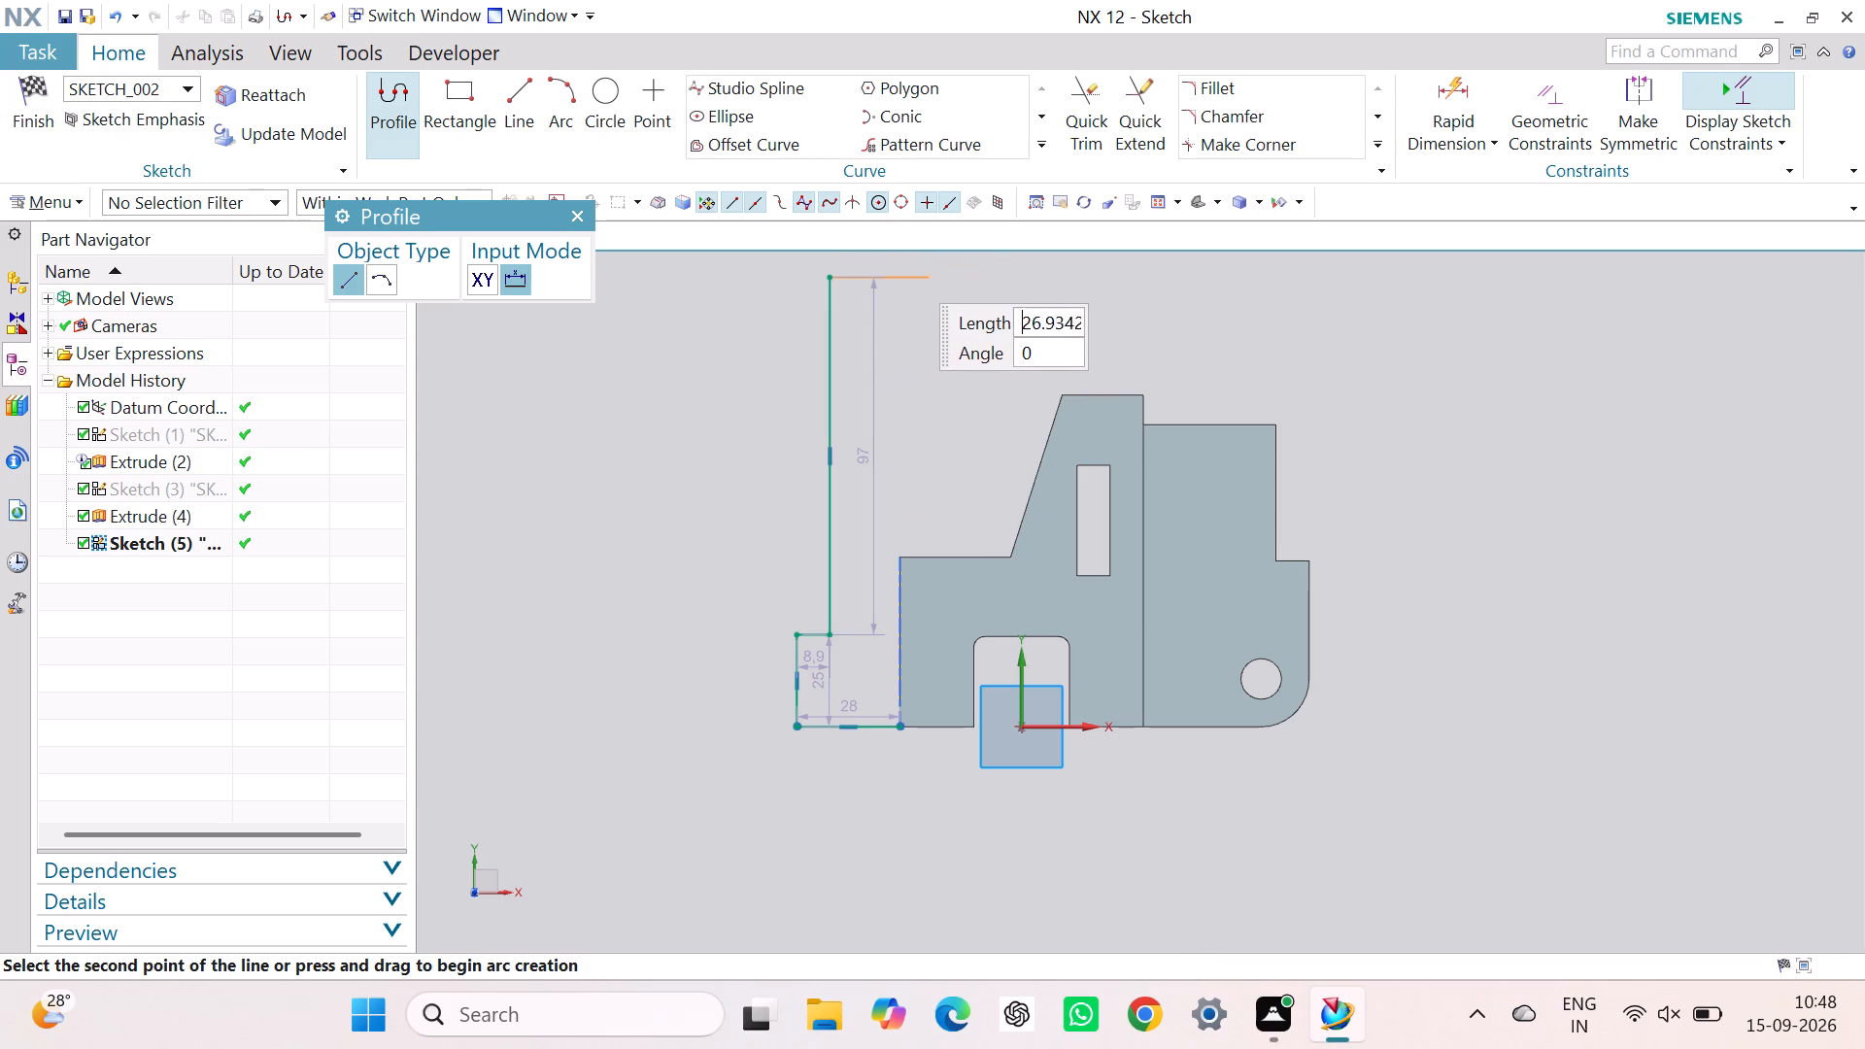
left_click(867, 276)
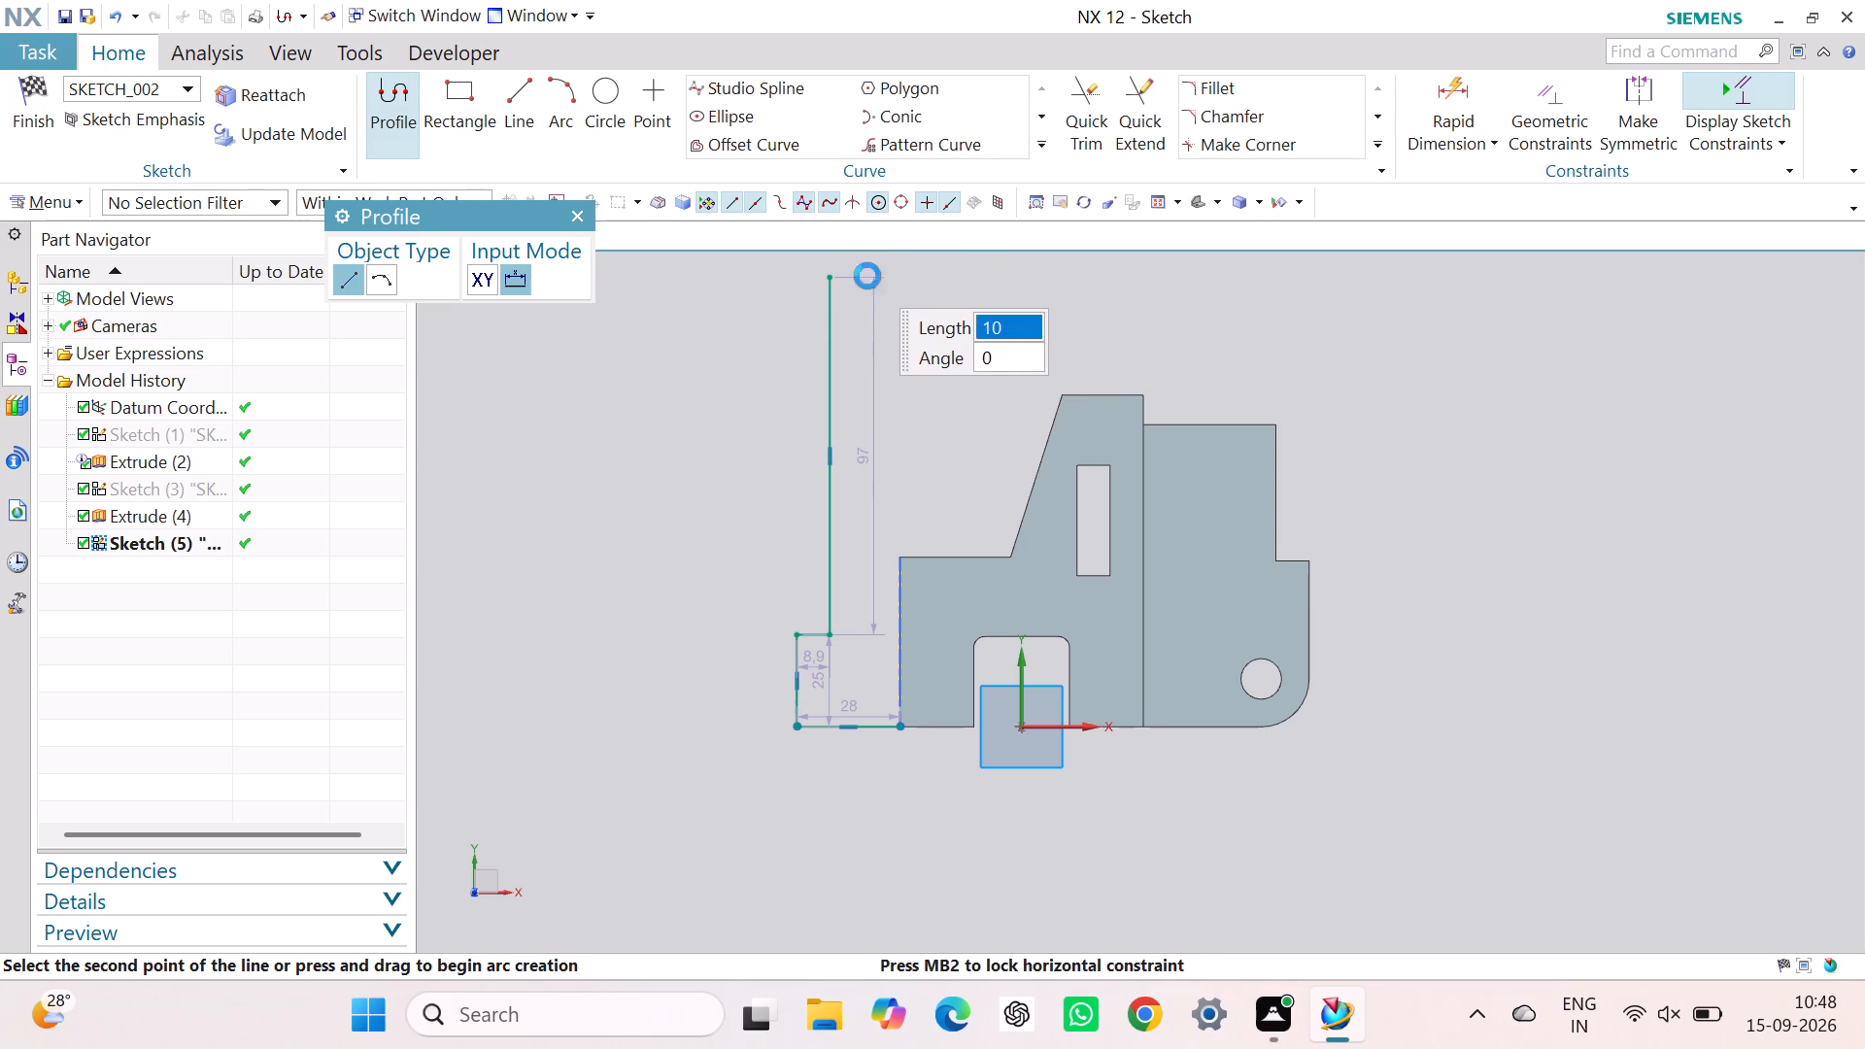
left_click(867, 395)
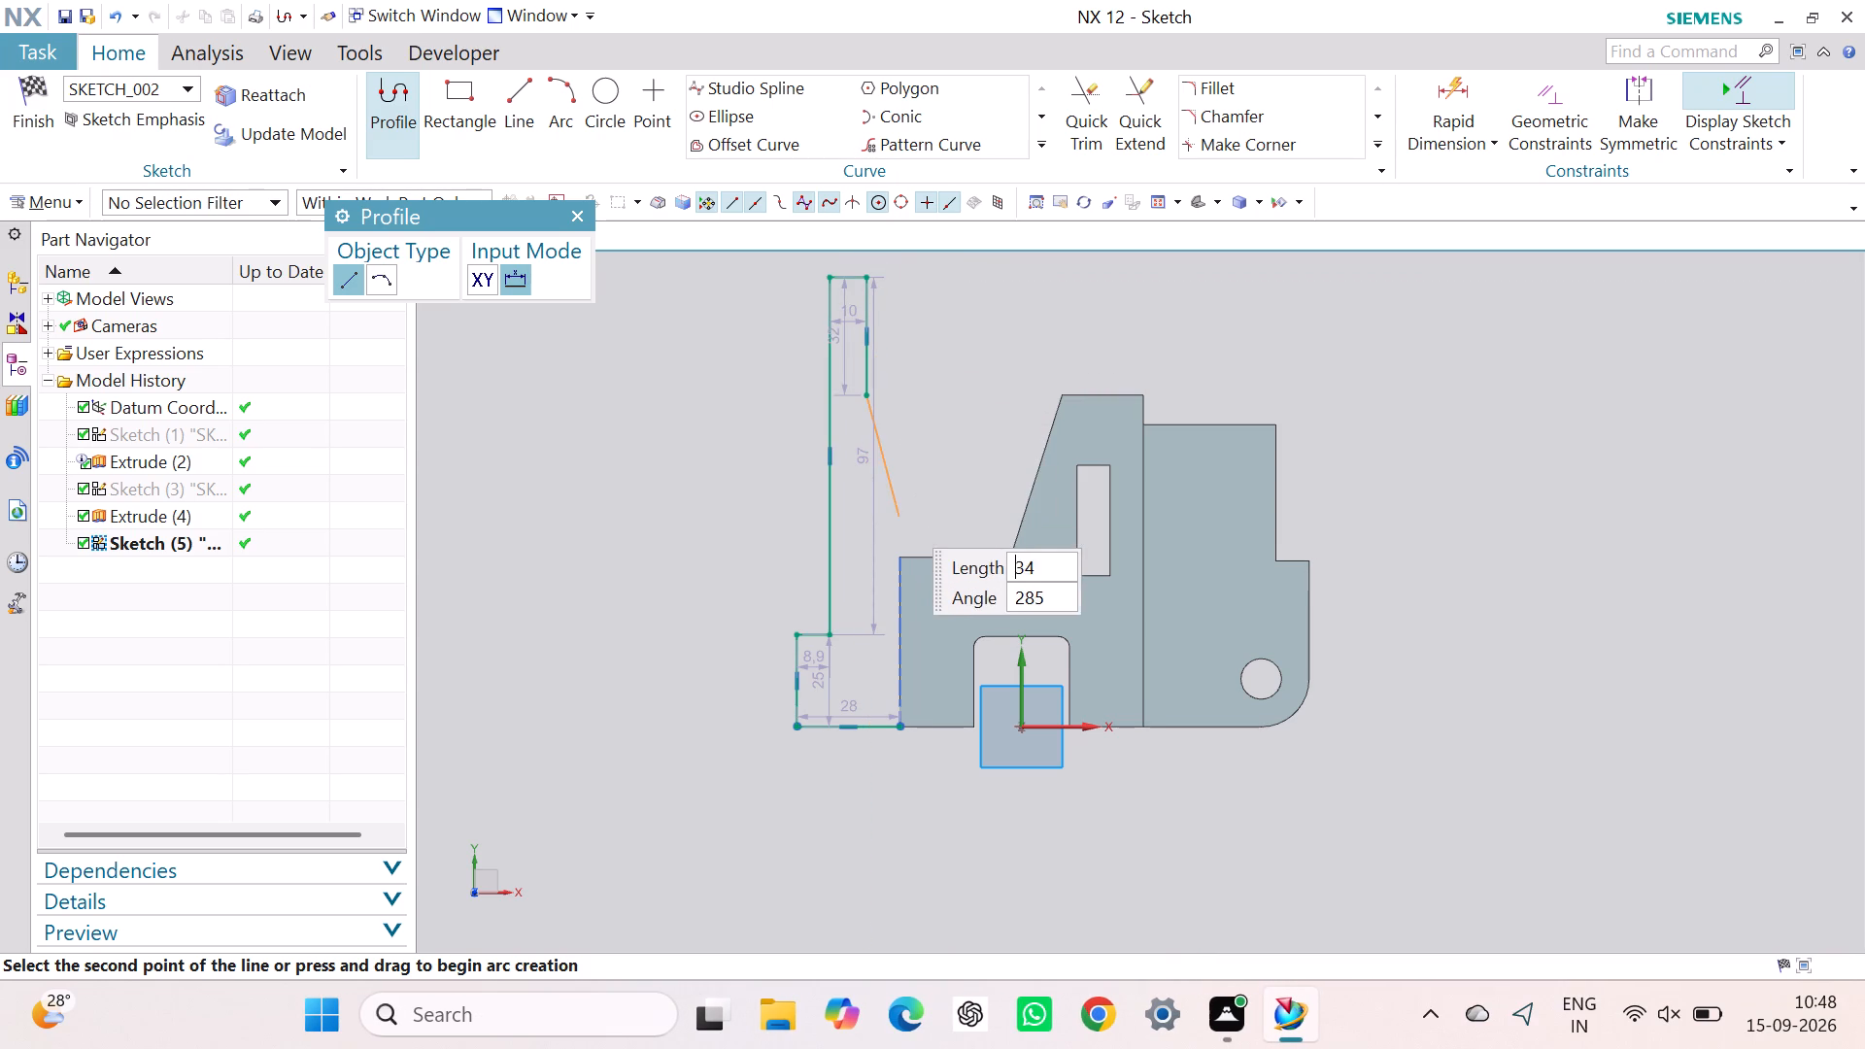
left_click(899, 553)
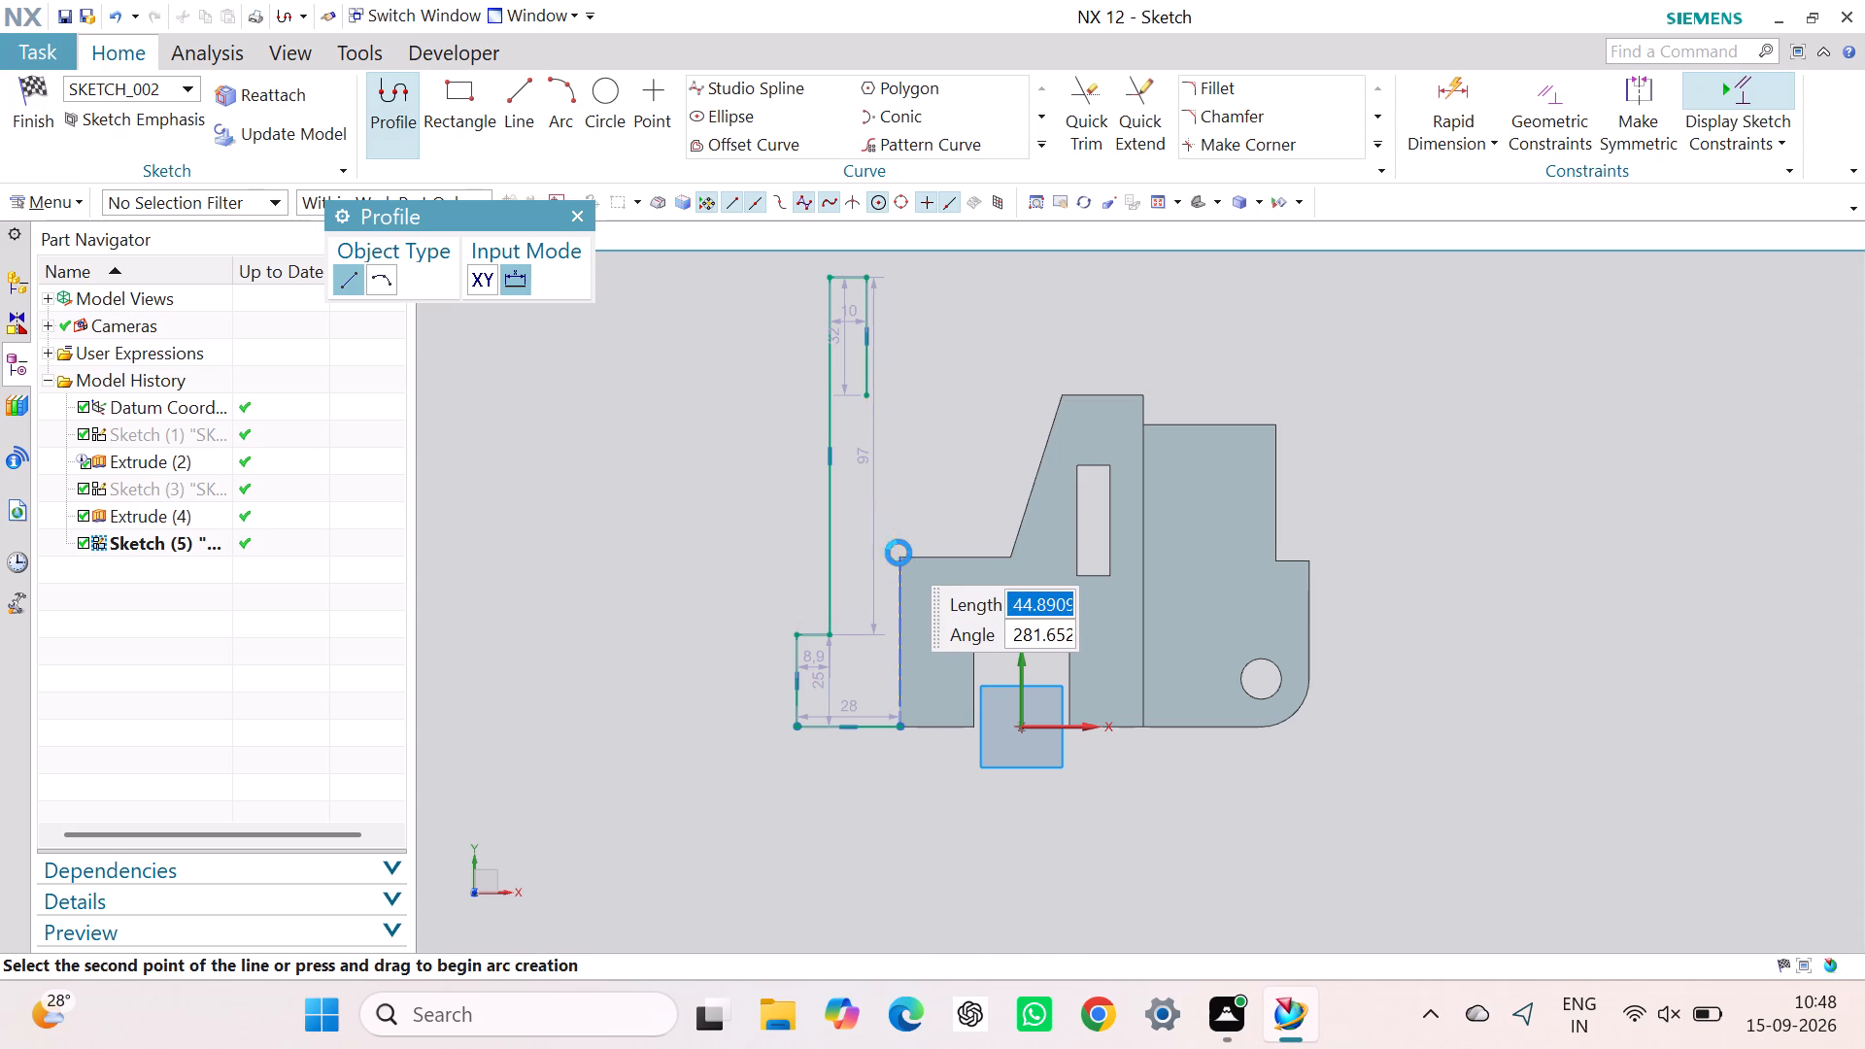
left_click(903, 727)
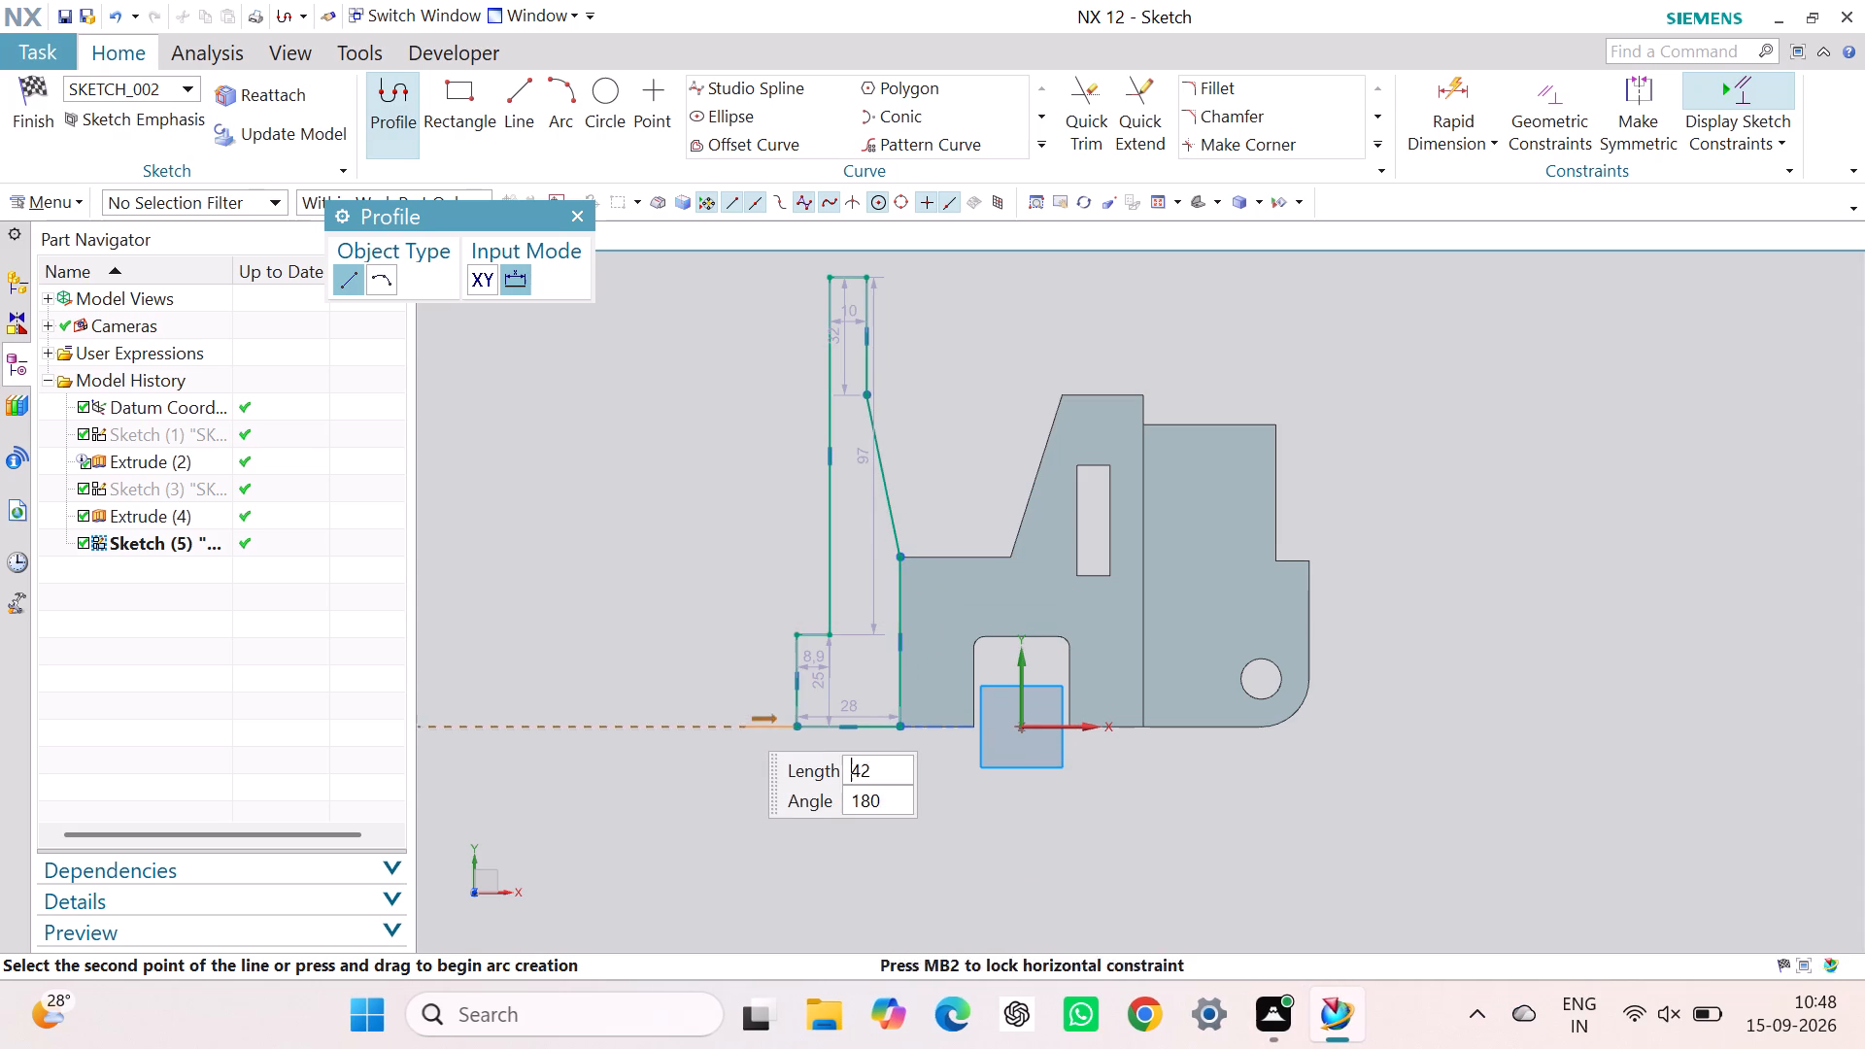
key("Escape")
key("Escape")
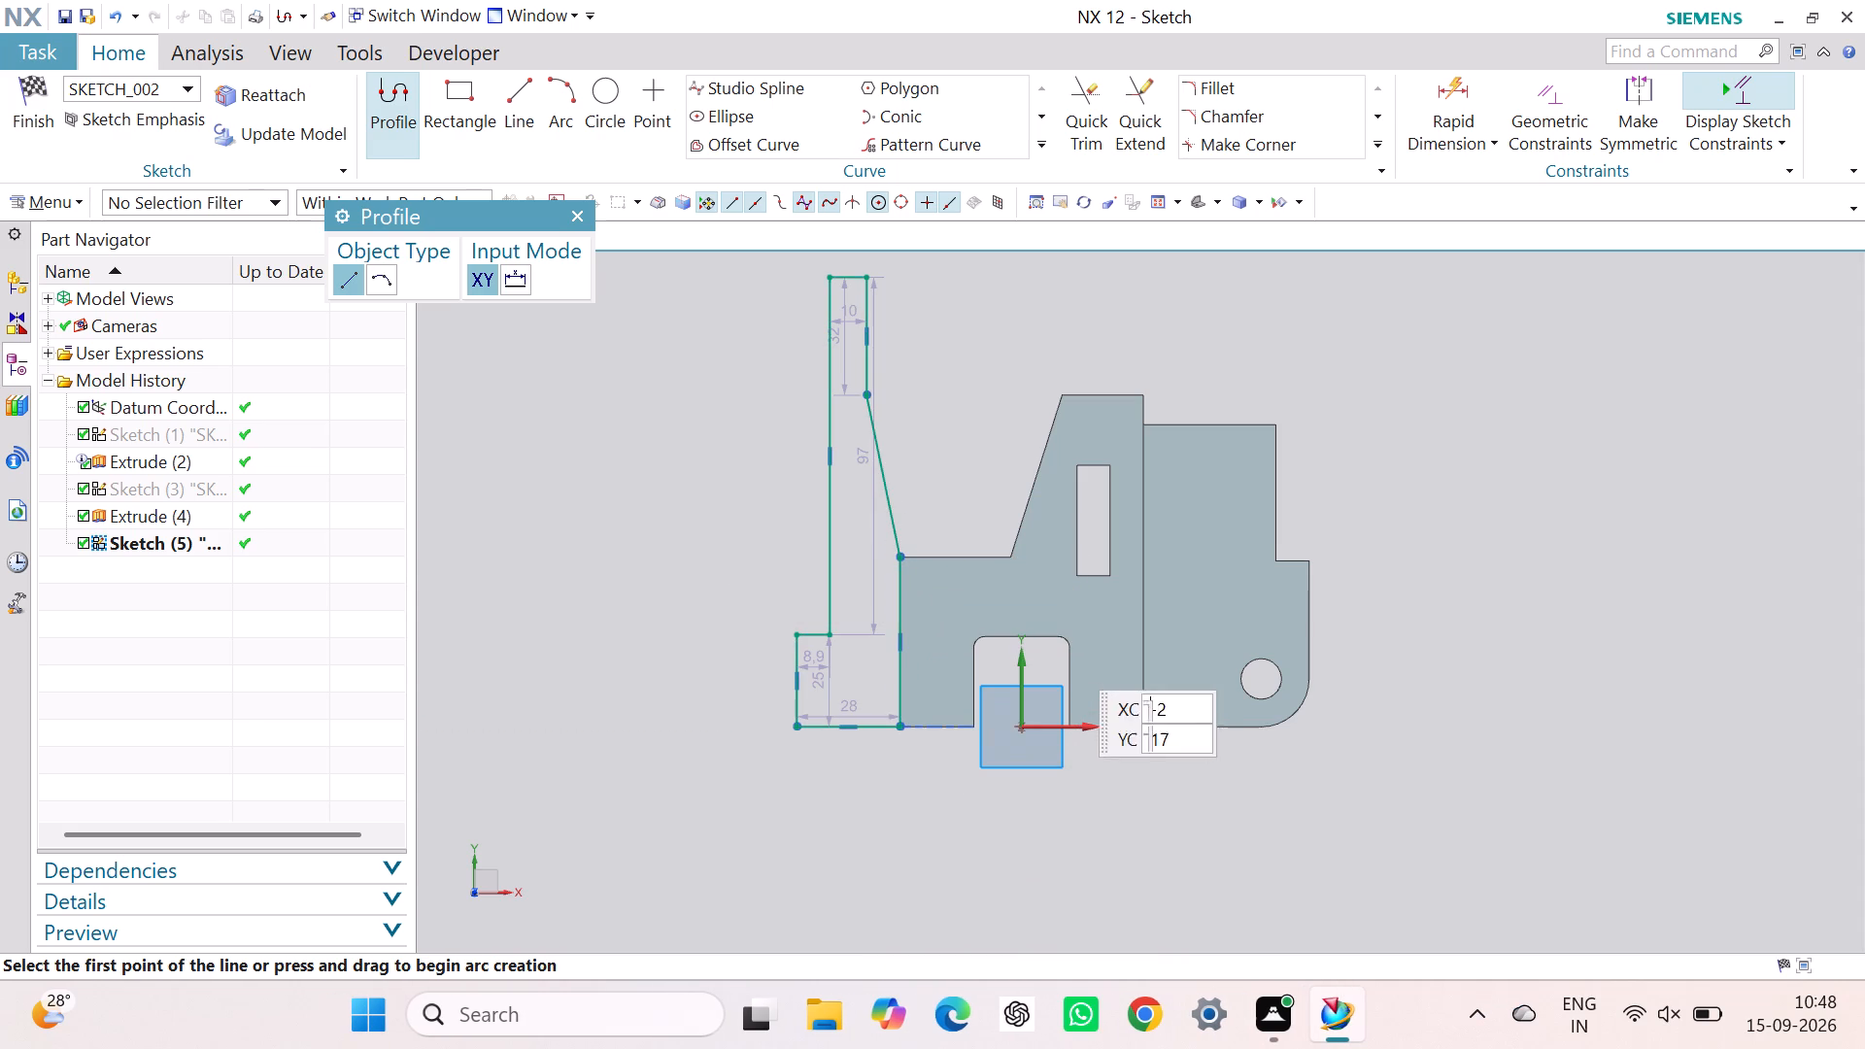
key("Escape")
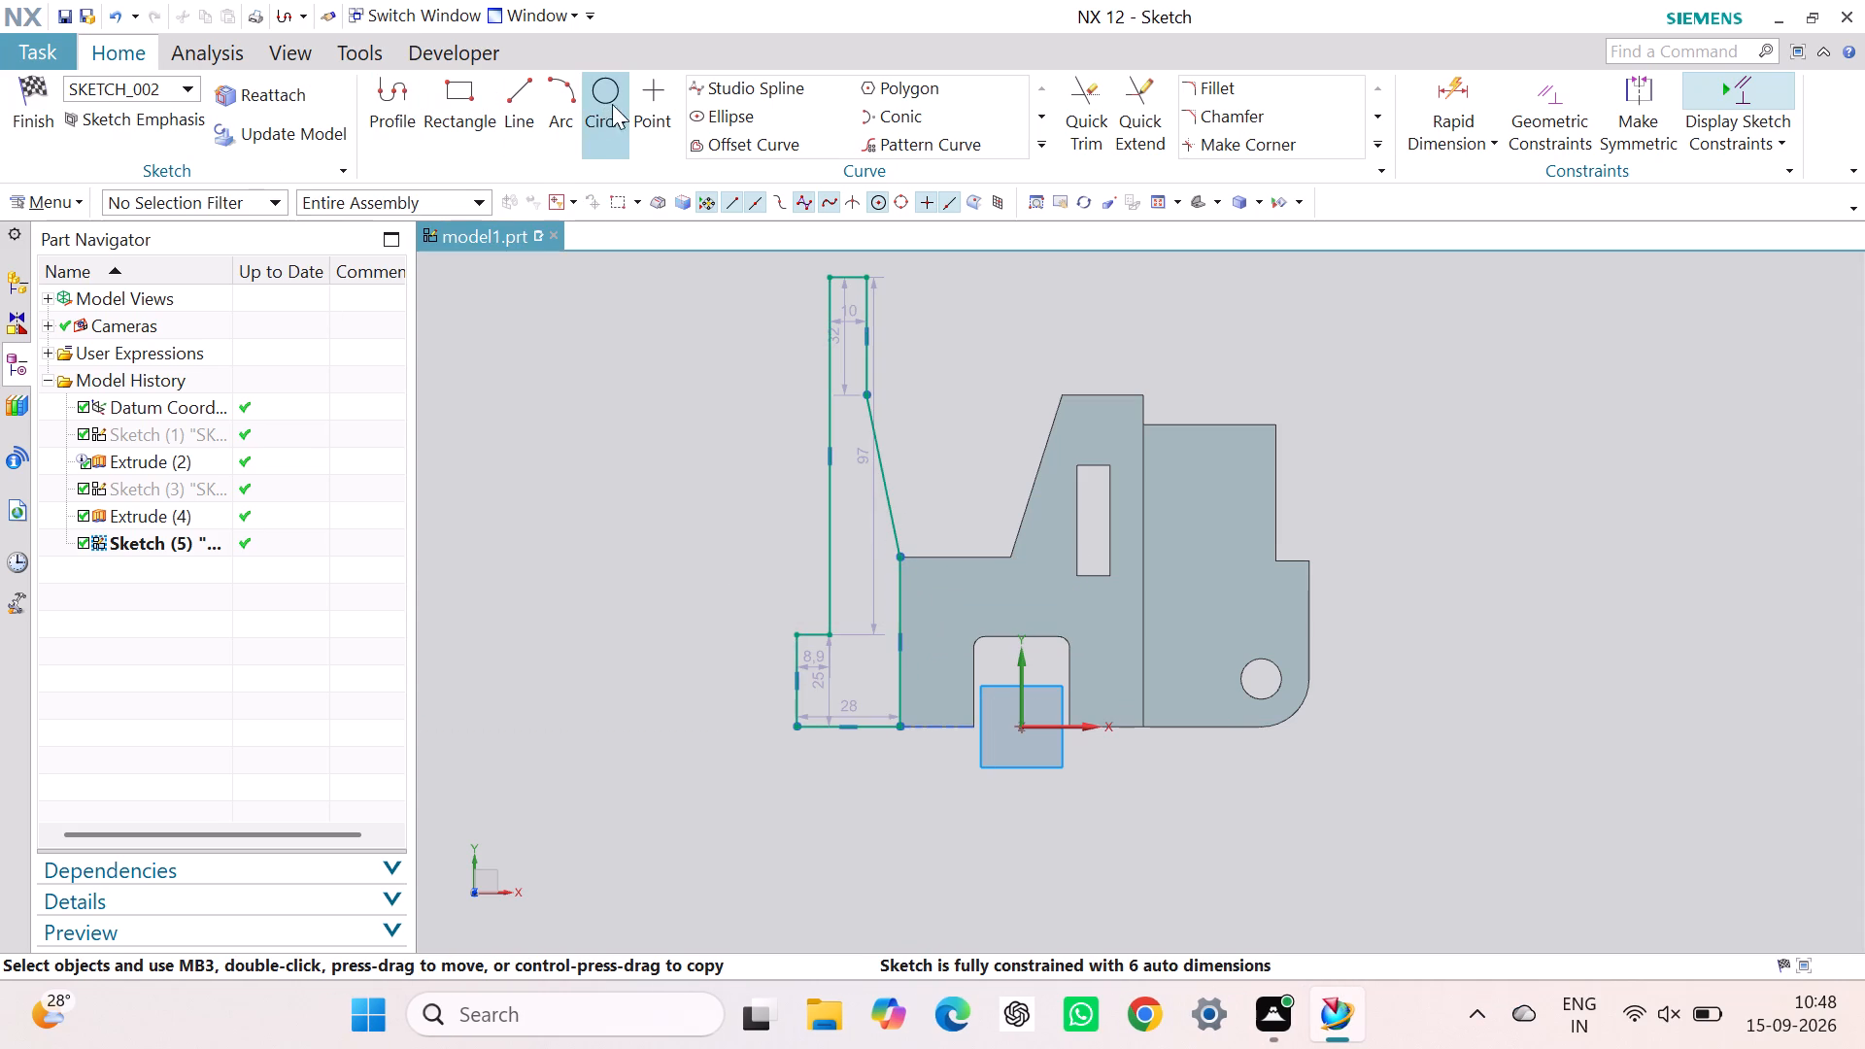
Fillet the corner between the new profile's base line and its outer vertical line with a 13 mm radius.
left_click(1199, 88)
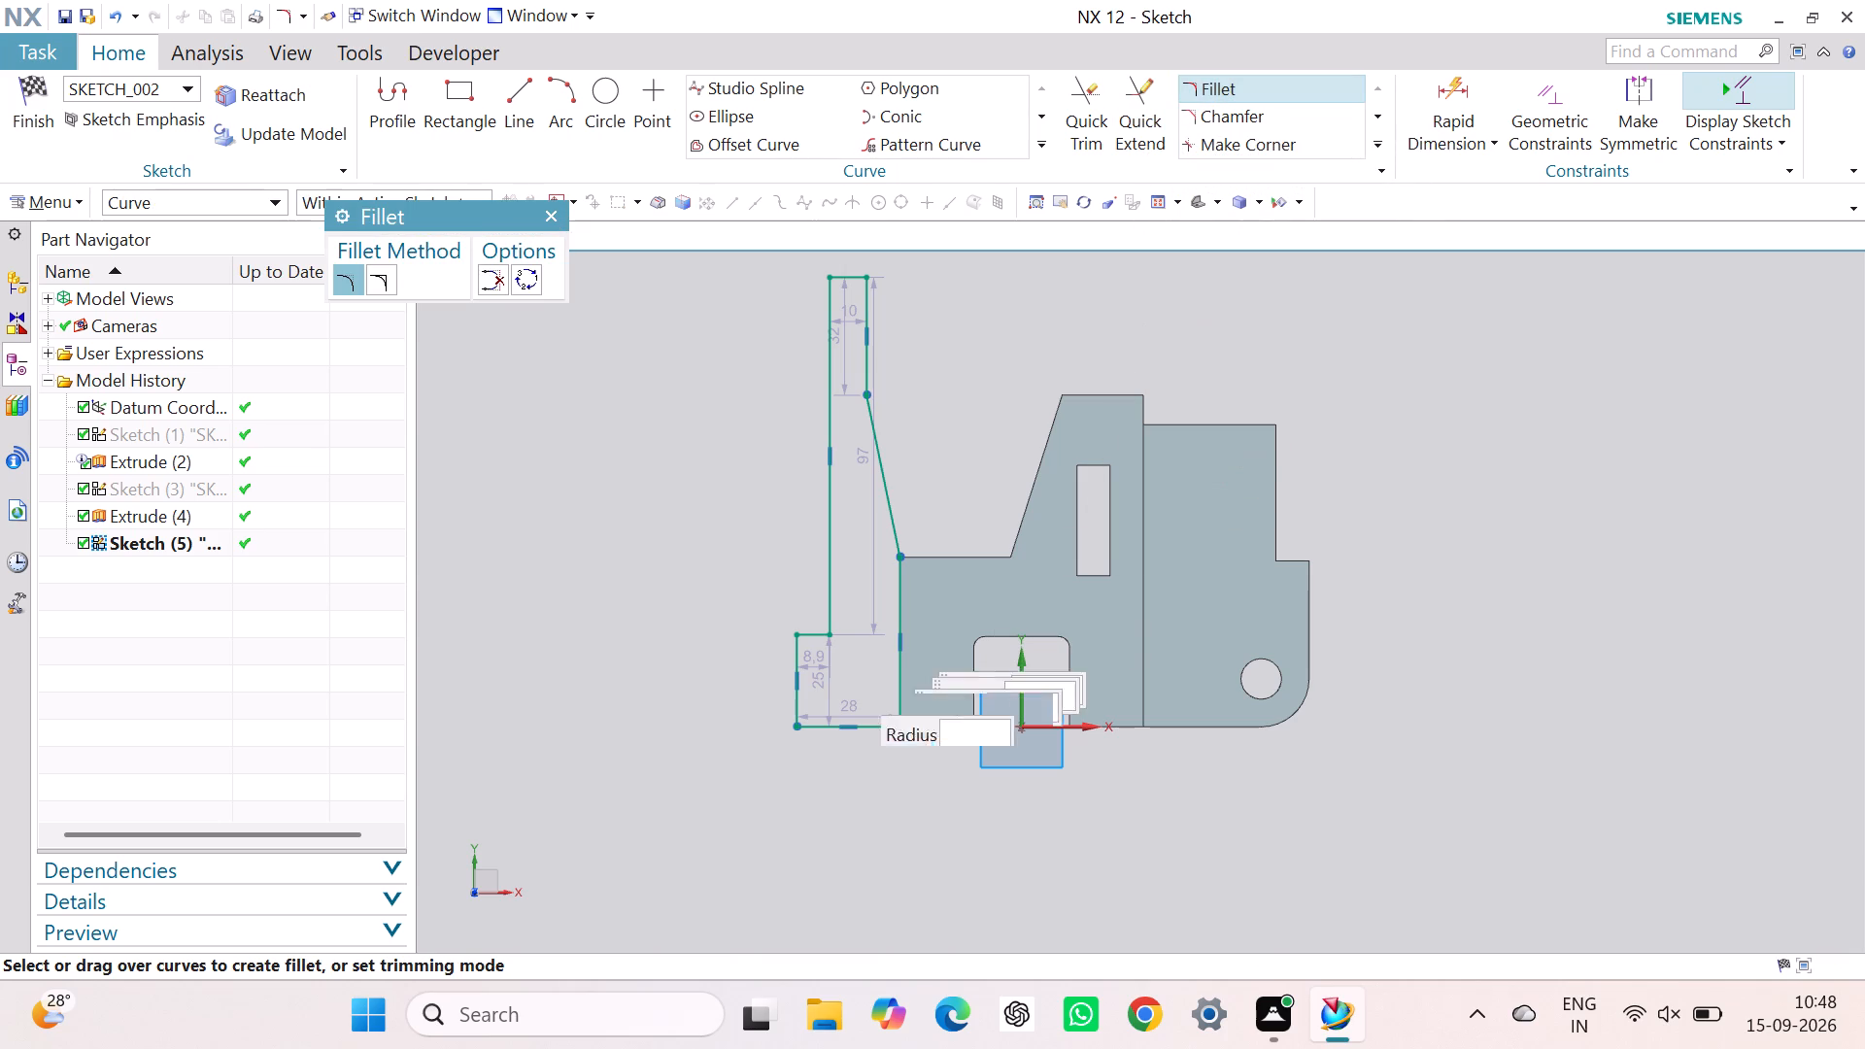
left_click(799, 704)
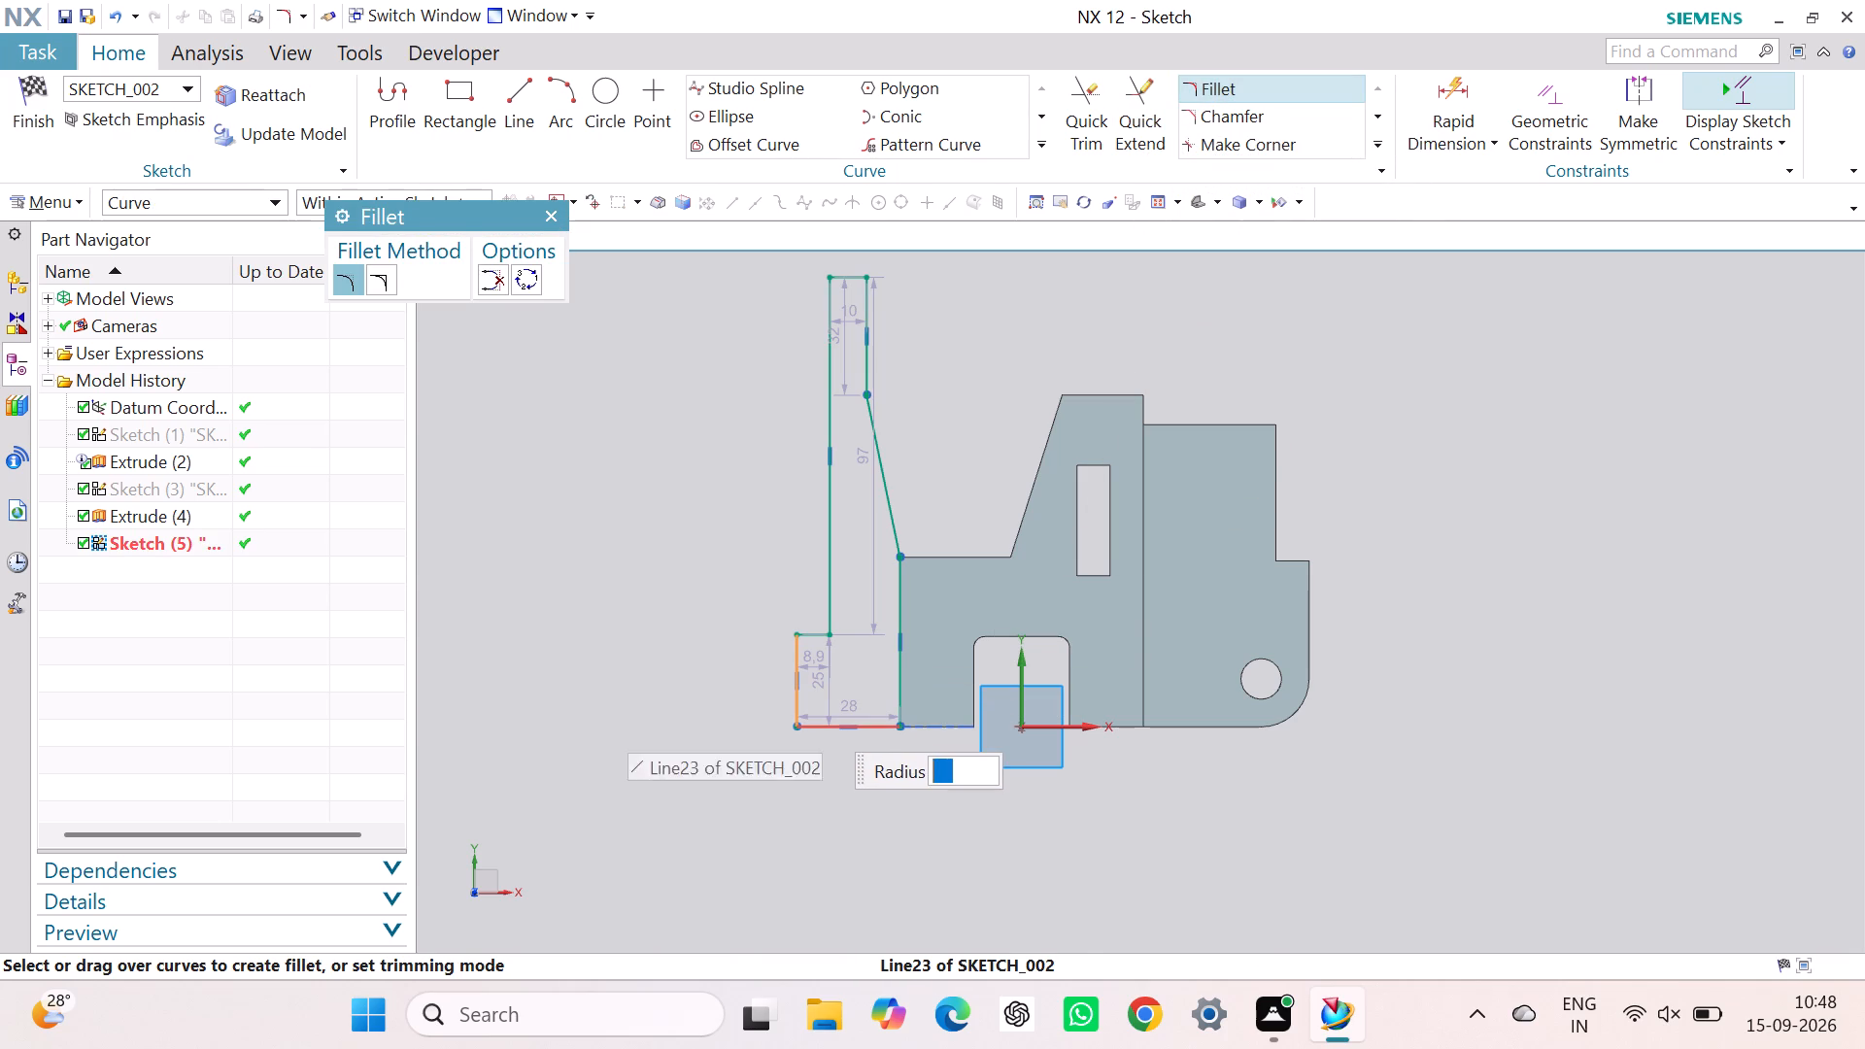
left_click(823, 720)
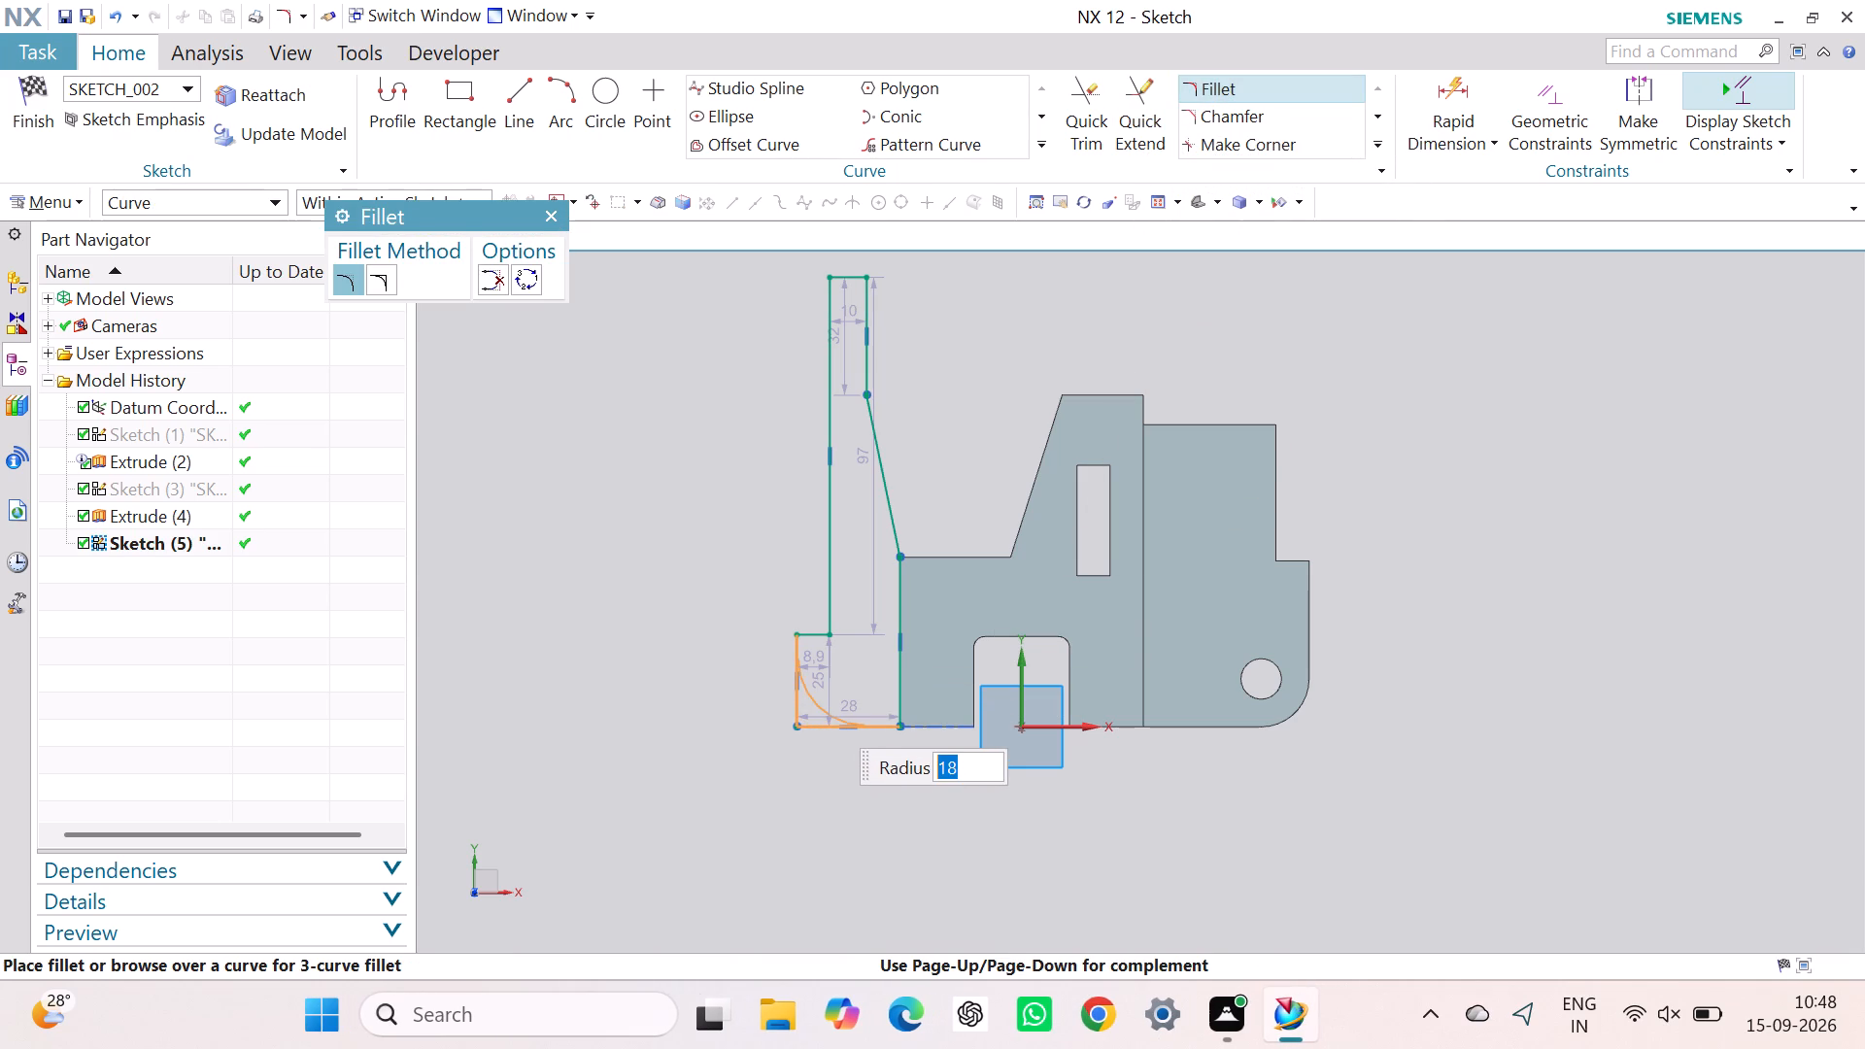
type("13")
key("Return")
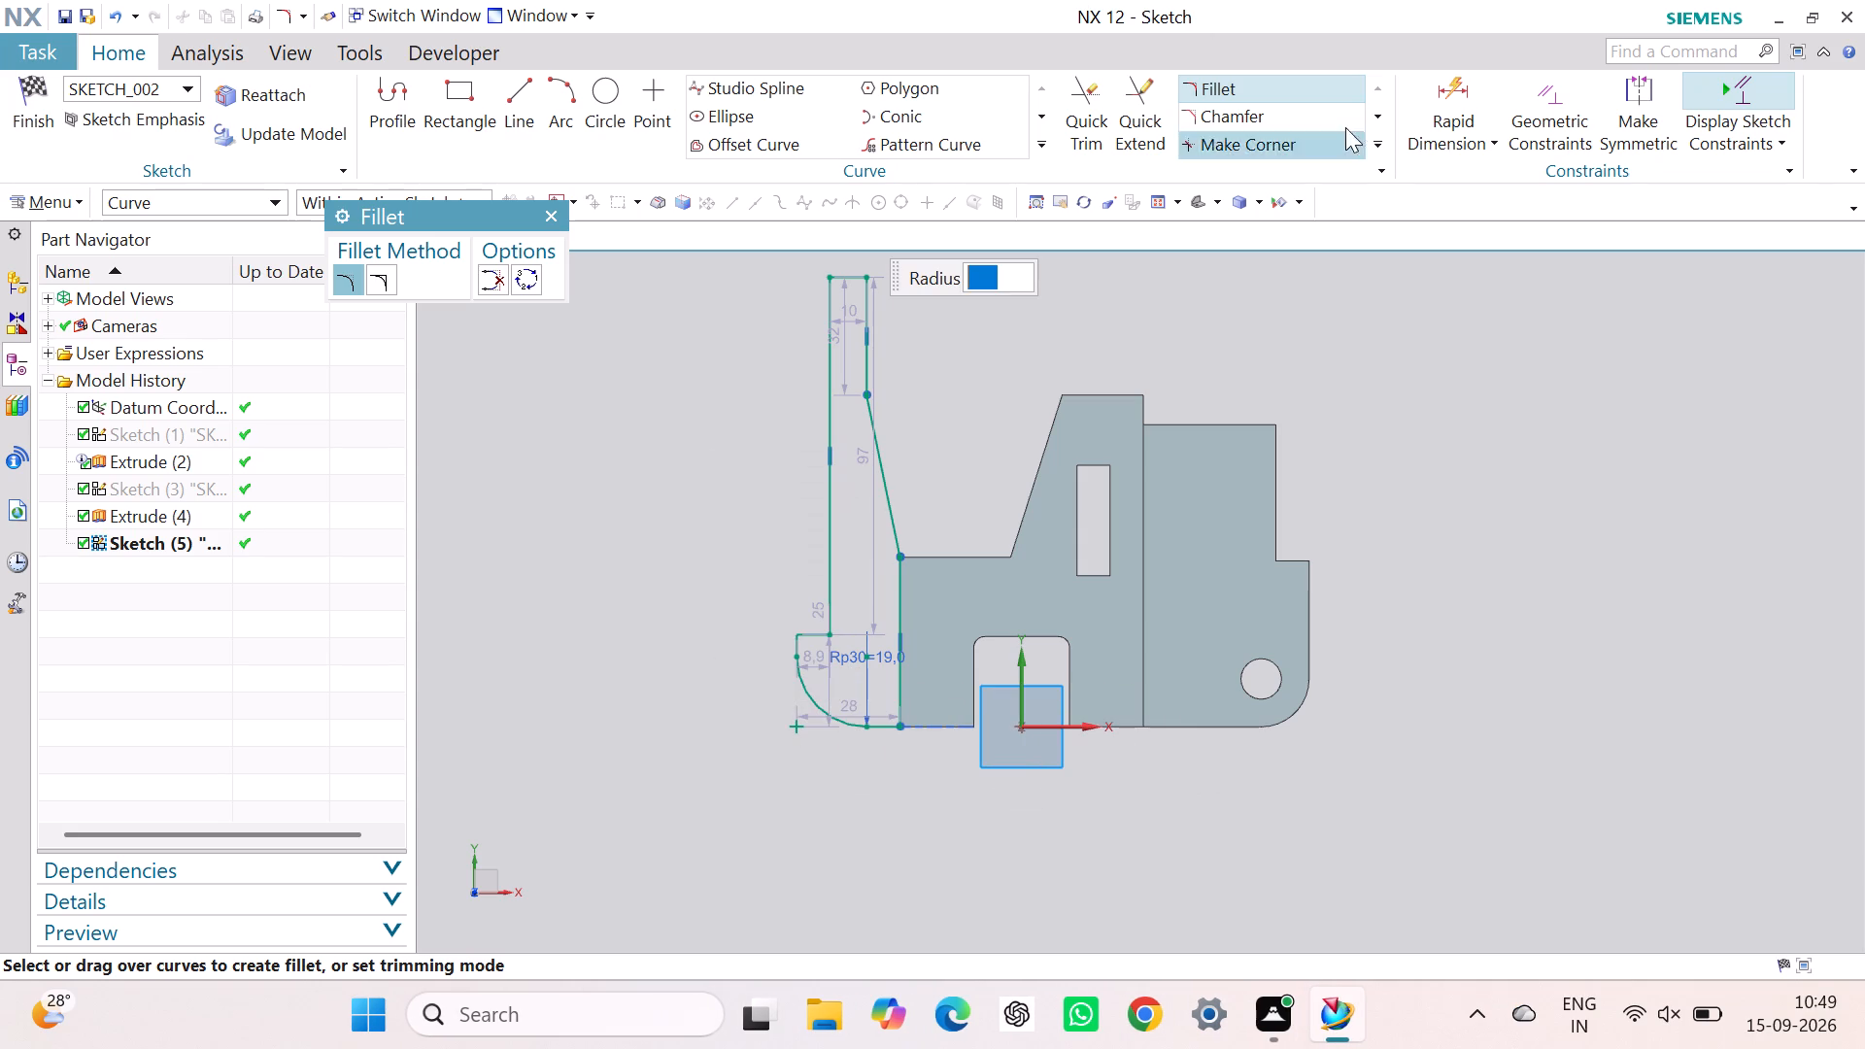
Dimension the horizontal distance from the profile's outer step corner to the plate's base corner and set it to 37 mm.
left_click(1433, 97)
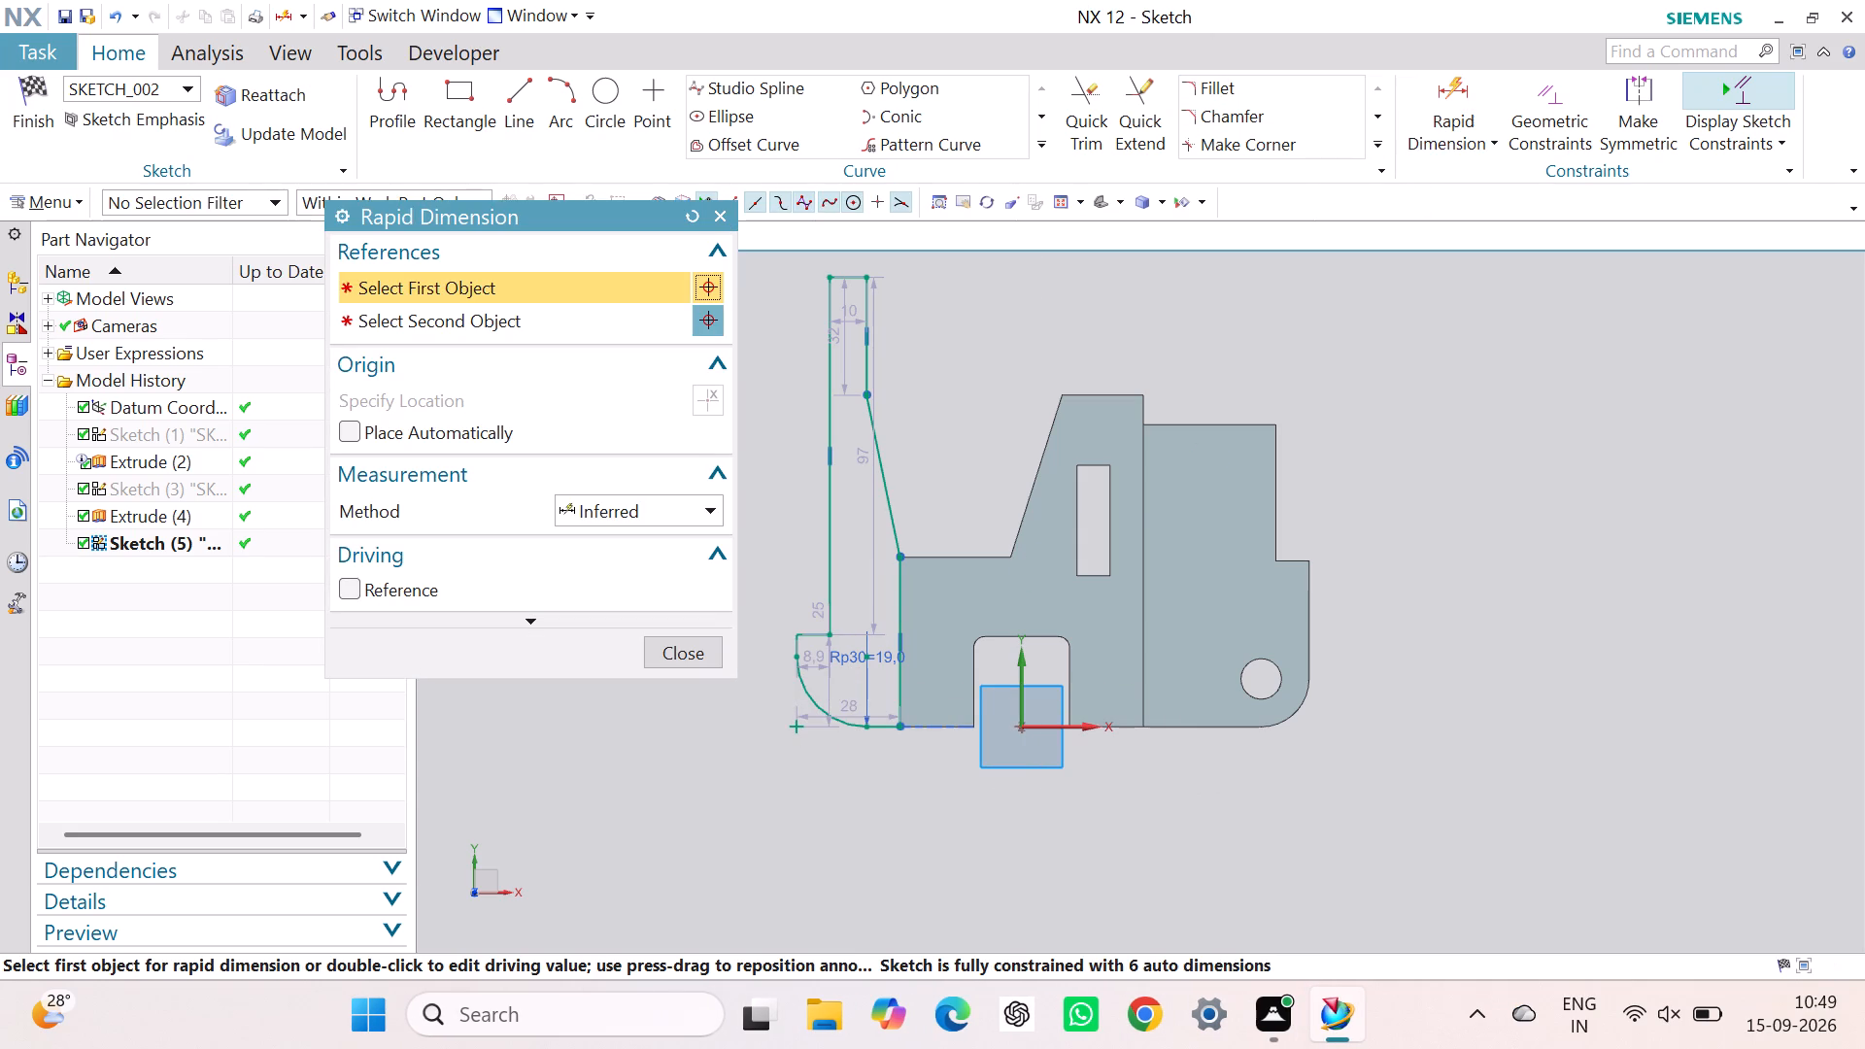
left_click(797, 633)
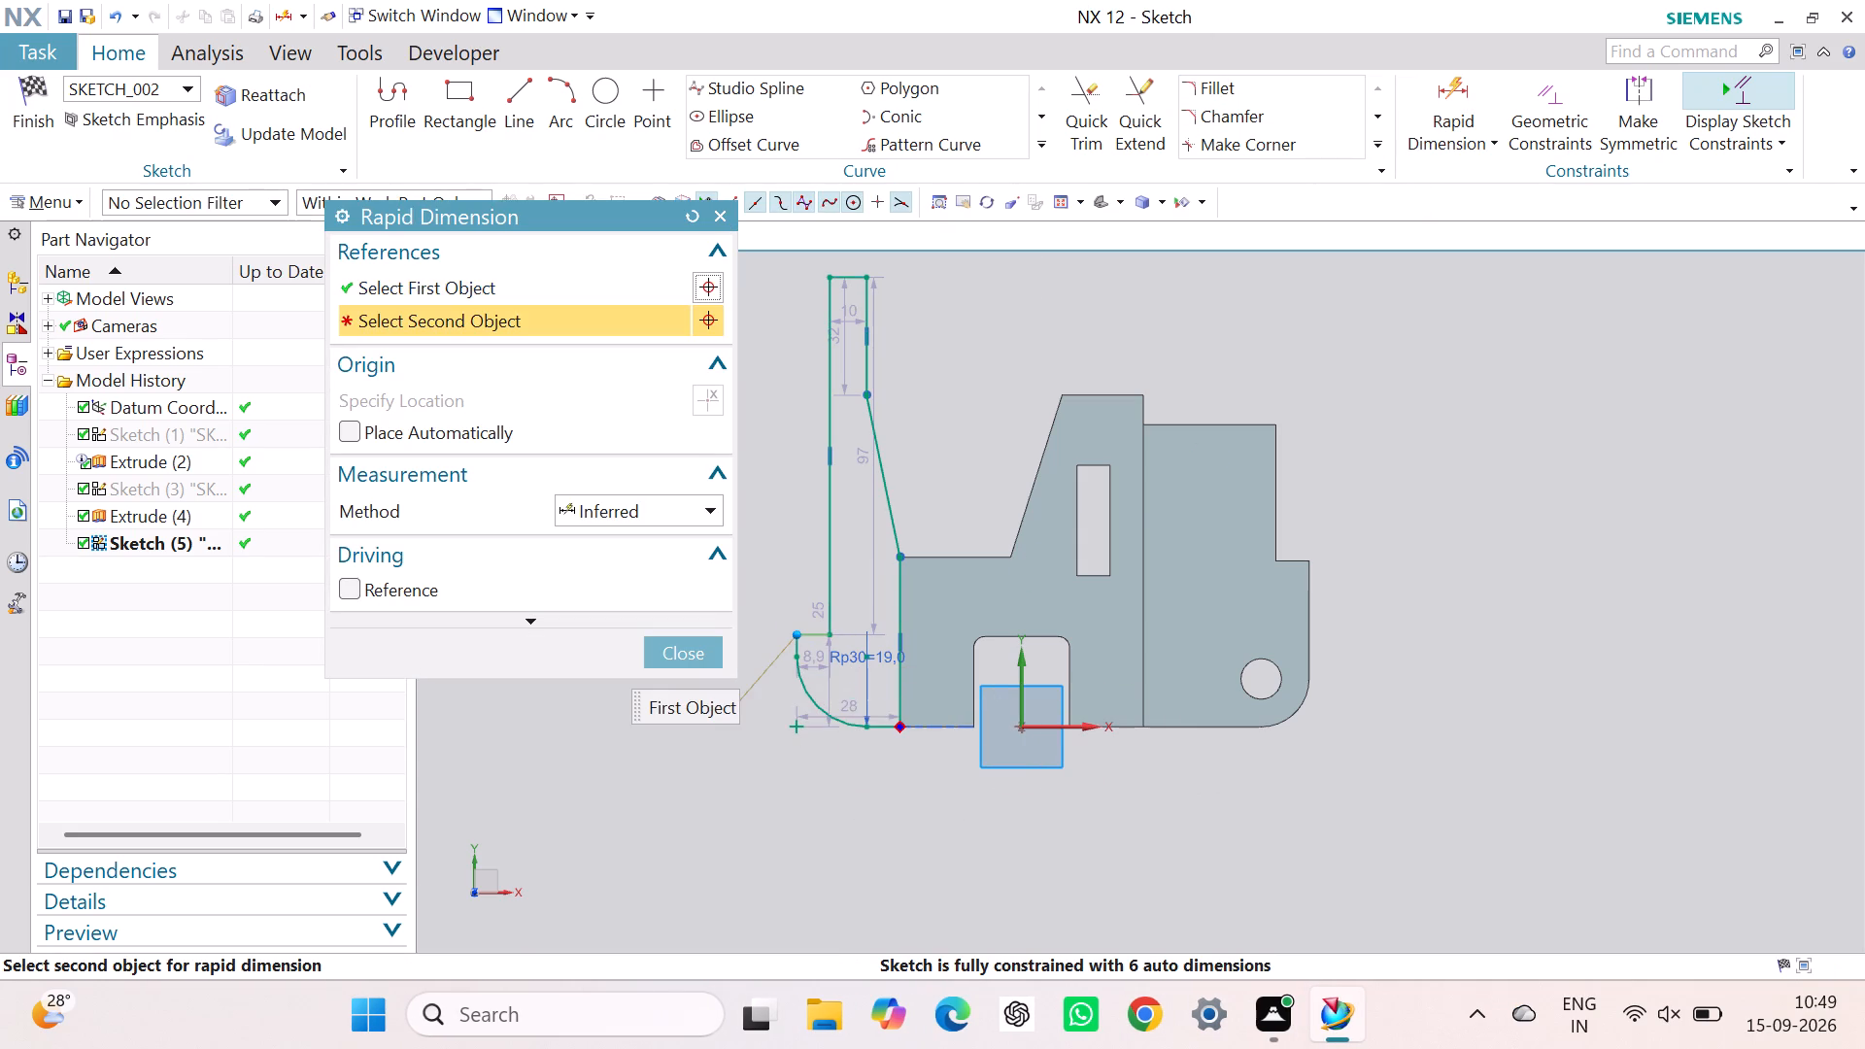
left_click(899, 727)
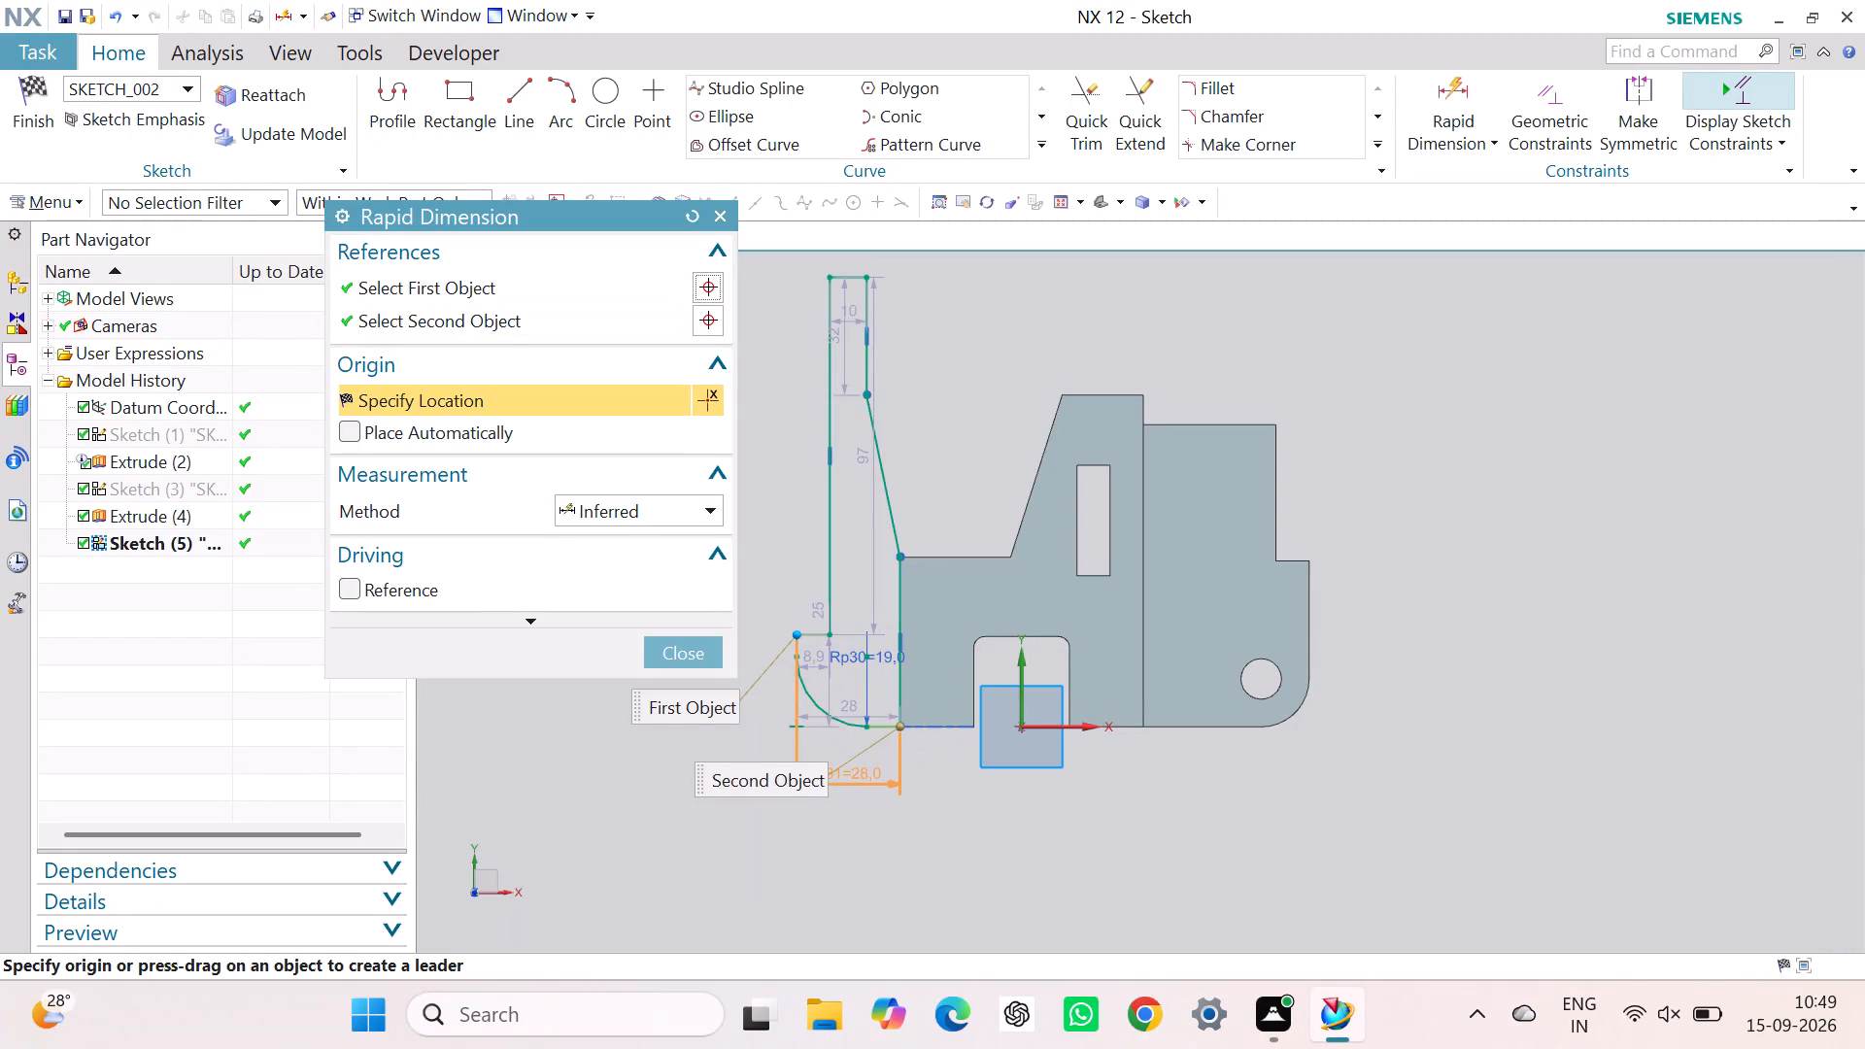
left_click(840, 774)
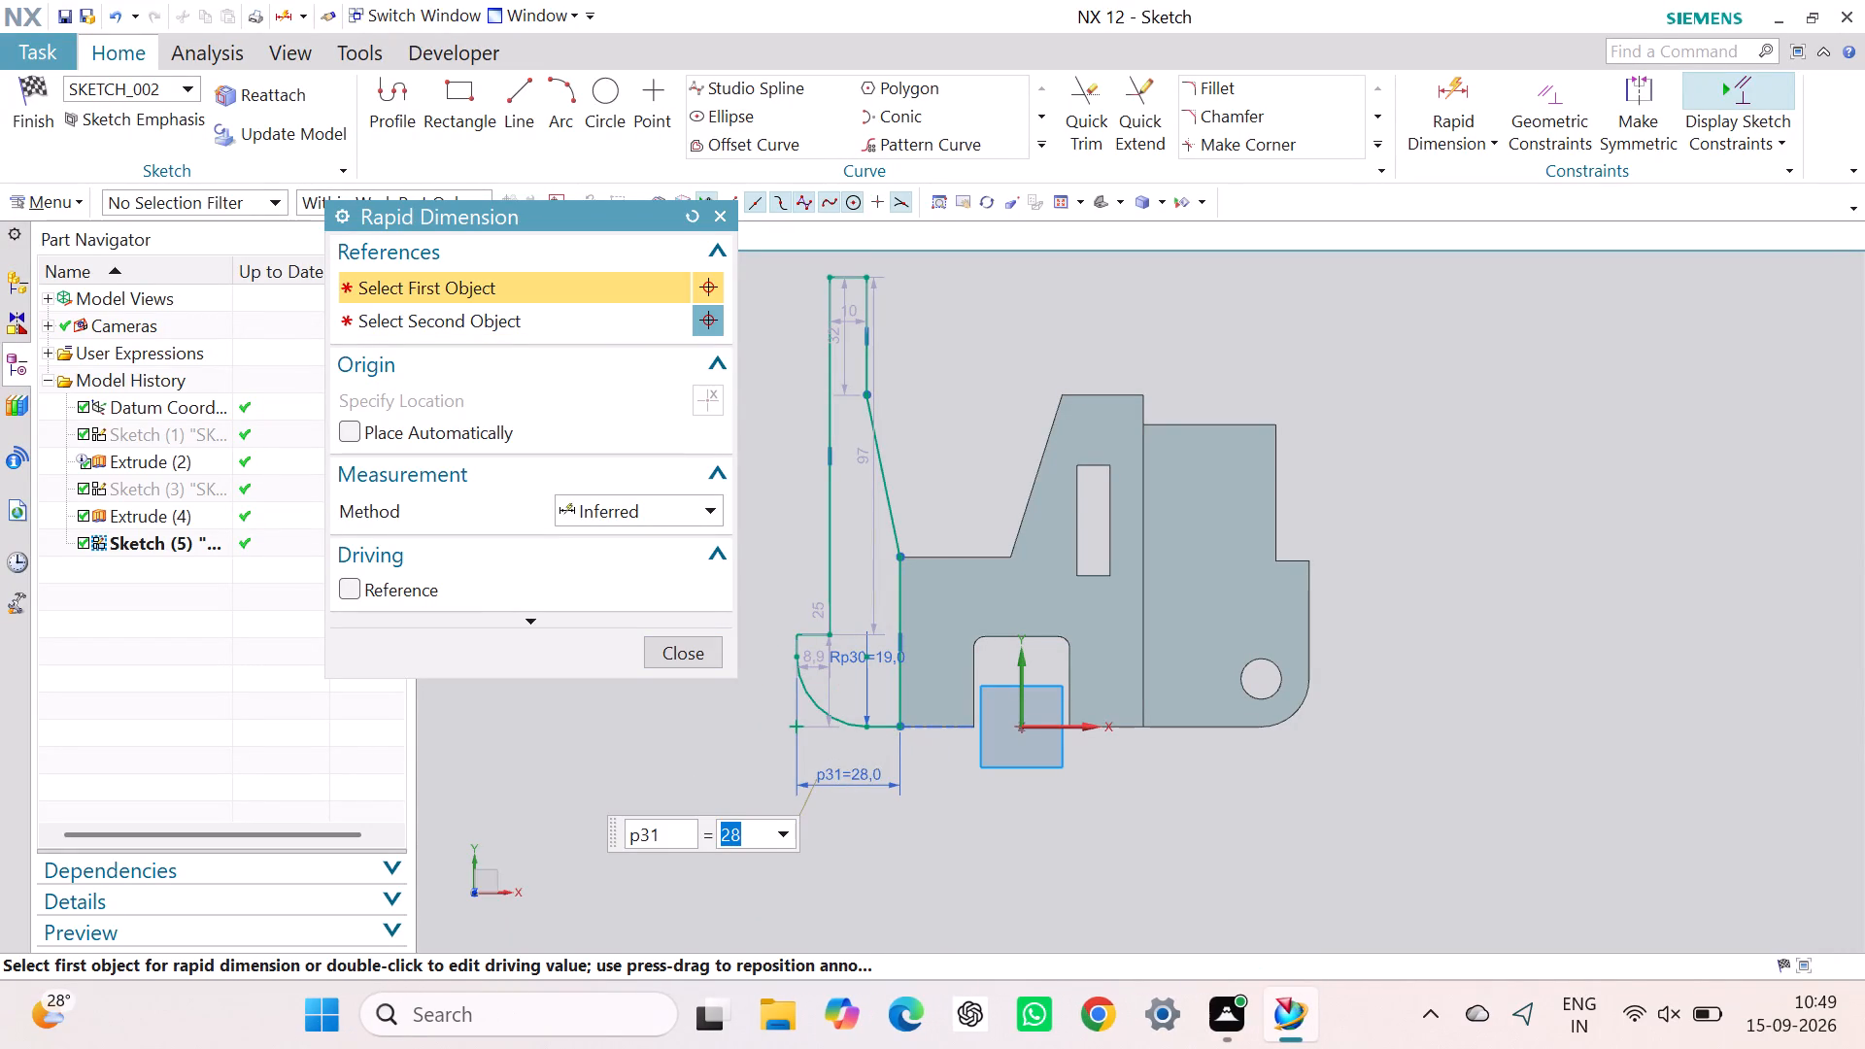
type("37")
key("Return")
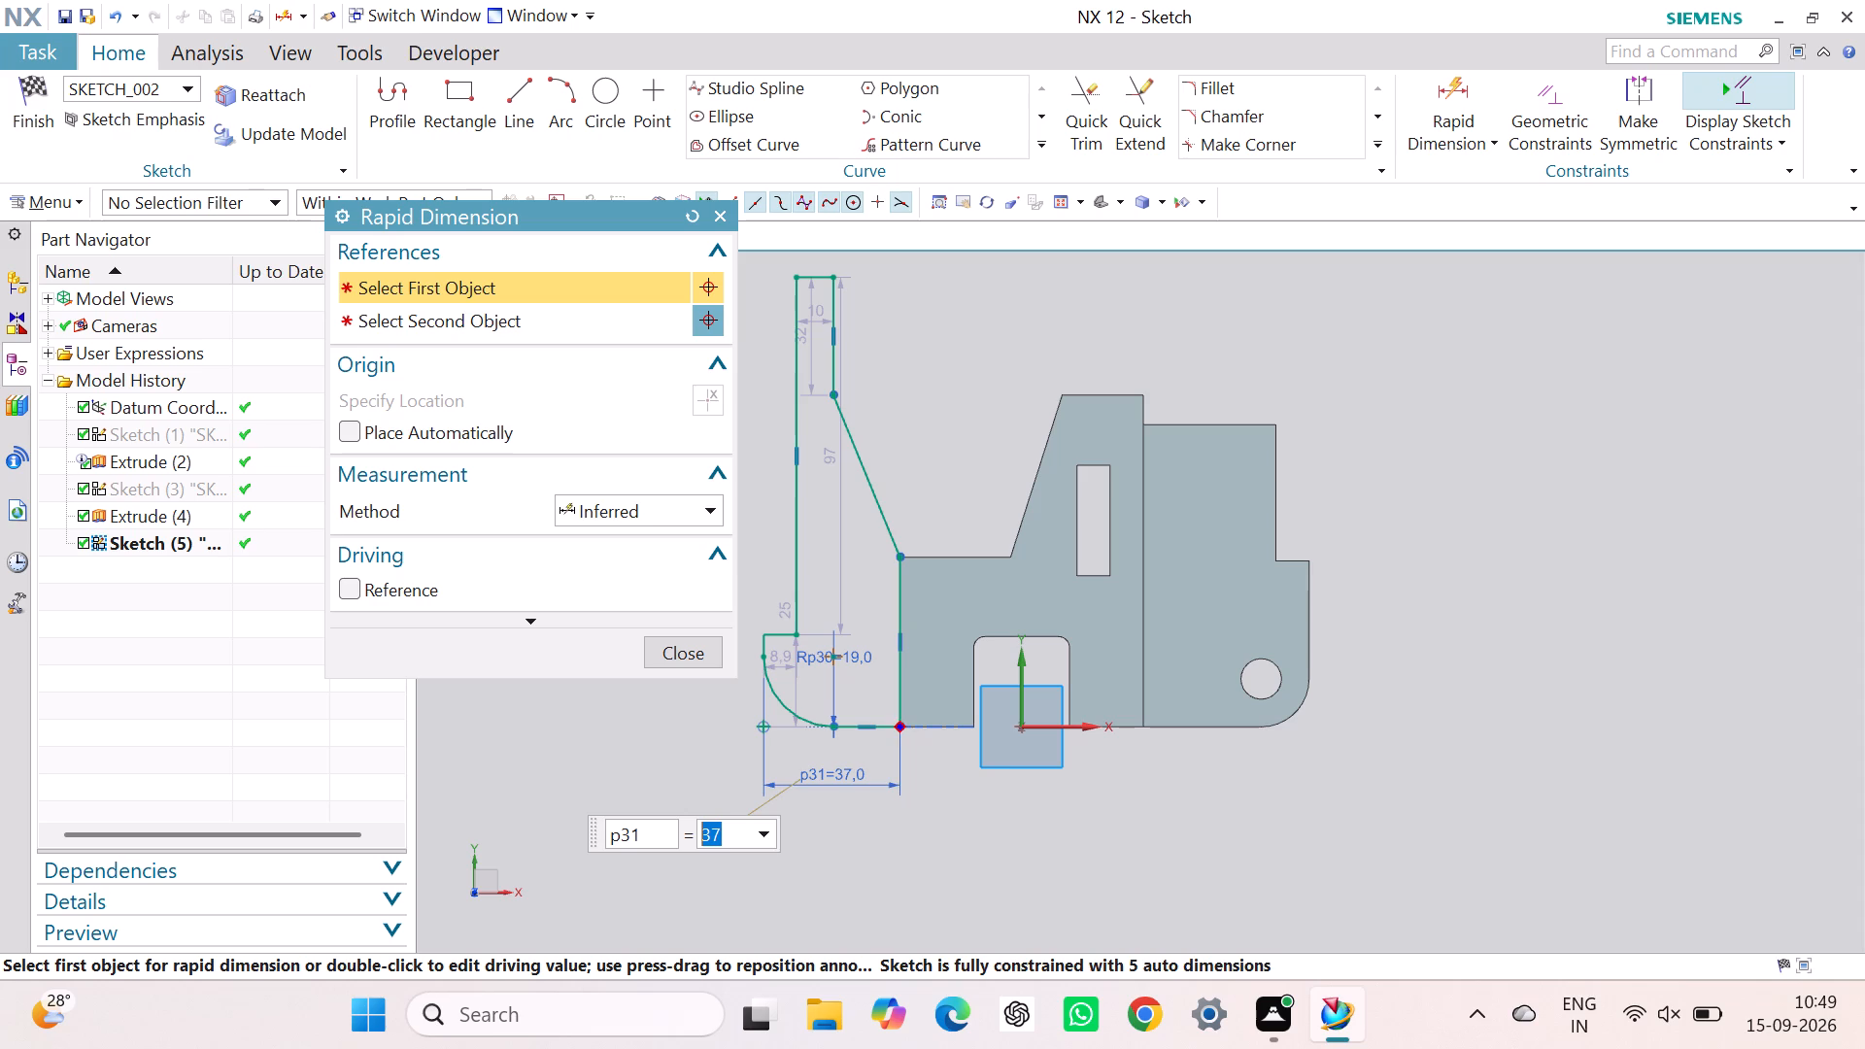
Dimension the vertical distance from the profile's base line to the step and set it to 45 mm.
left_click(833, 731)
left_click(794, 632)
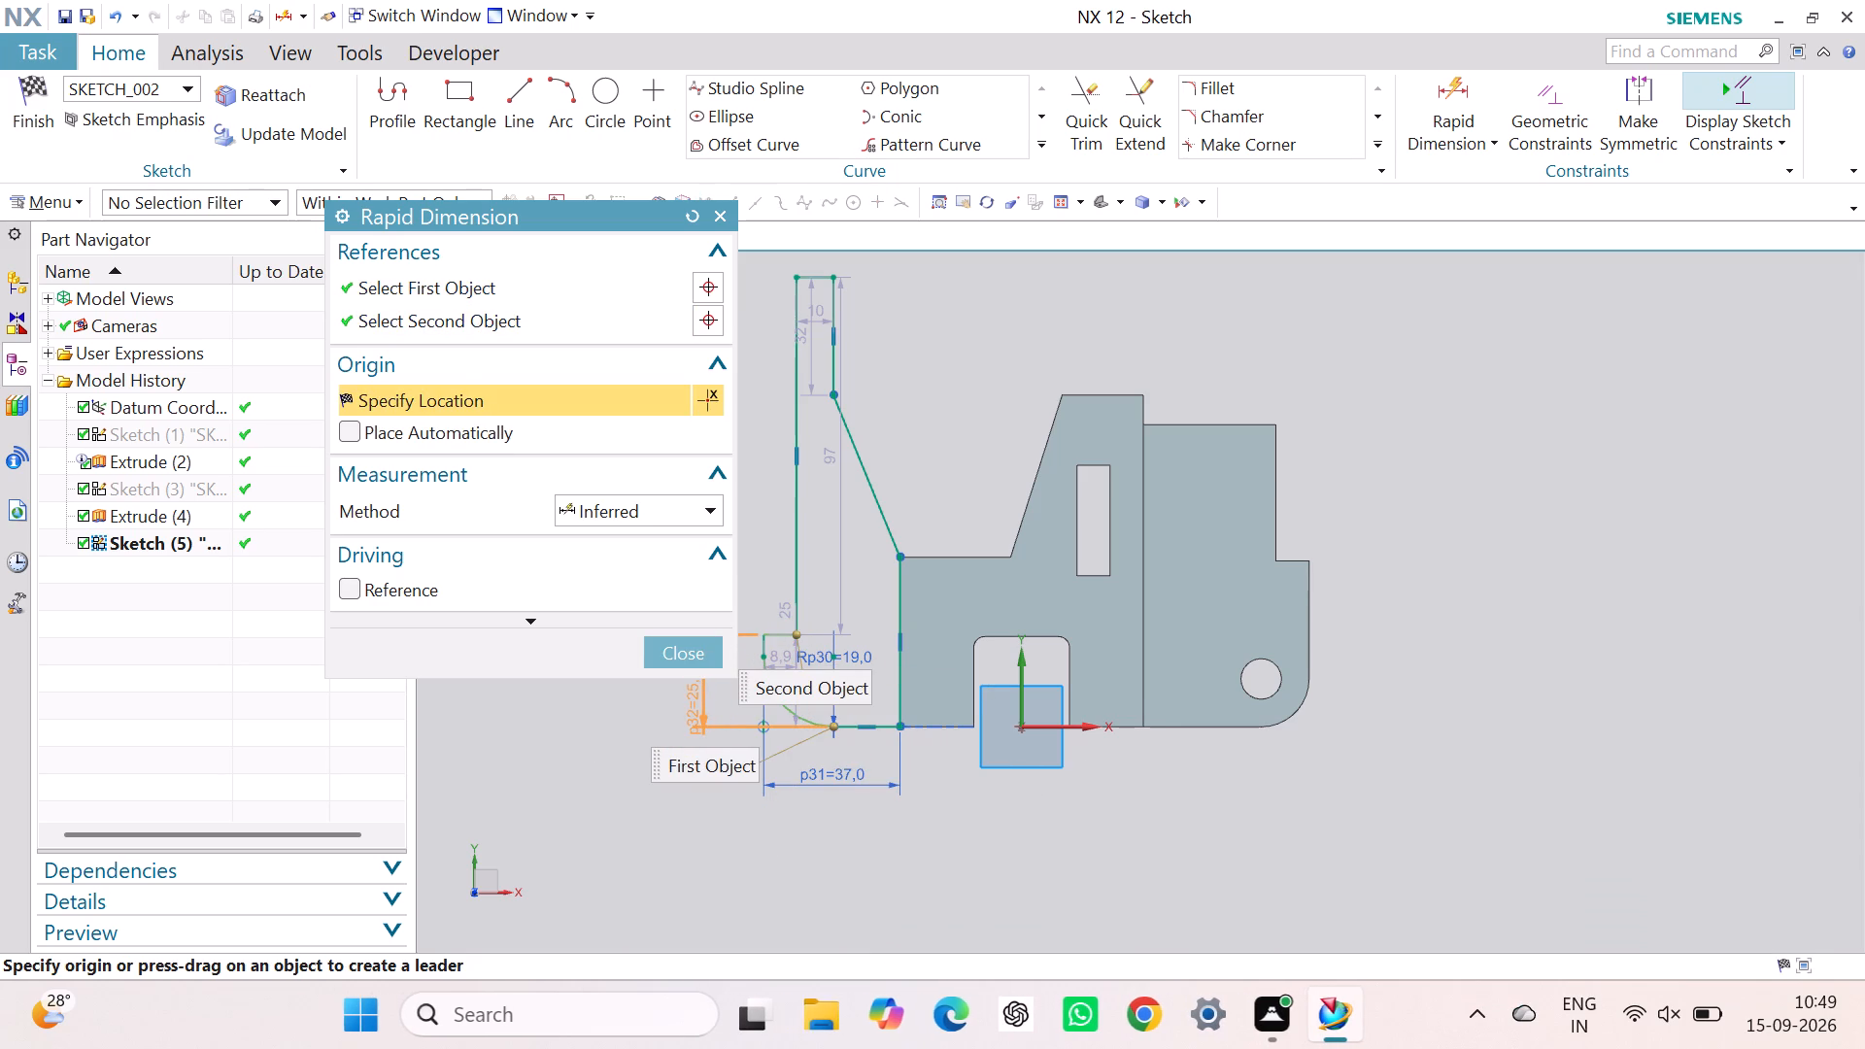
left_click(693, 703)
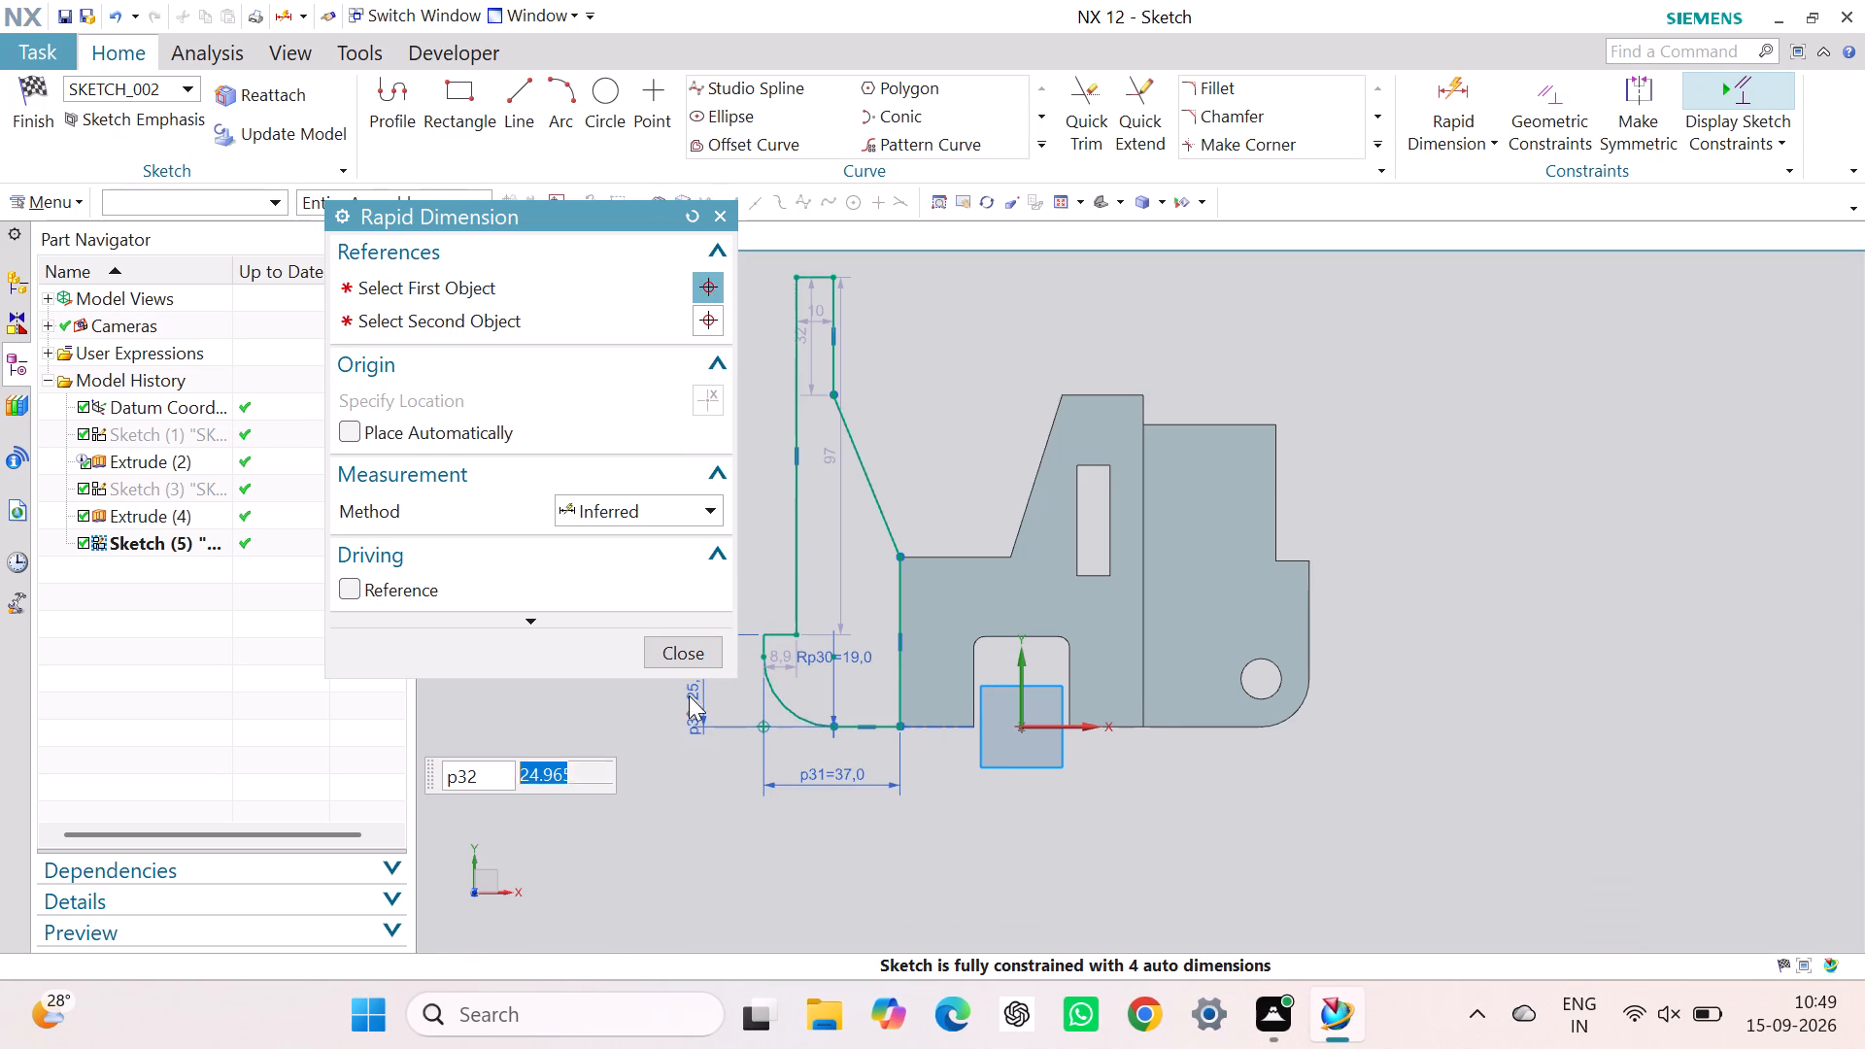
type("45")
key("Return")
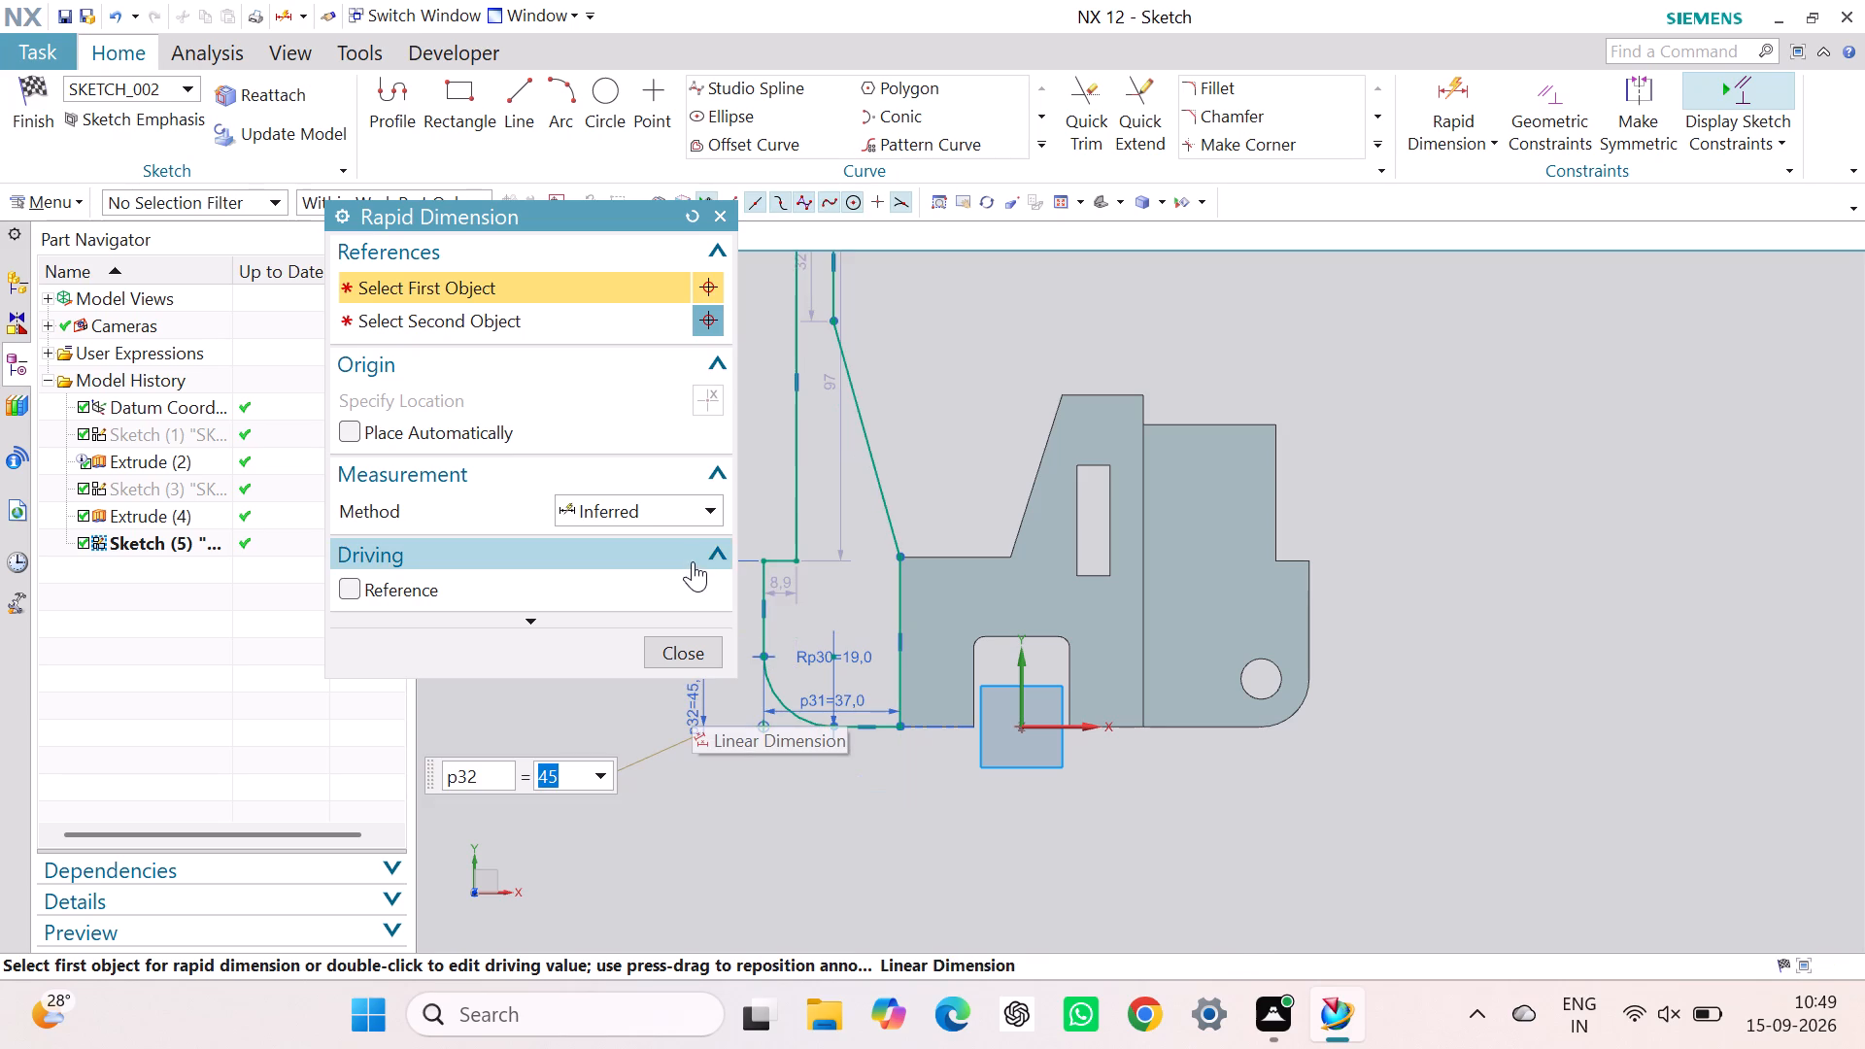
Dimension the horizontal offset between the profile's top outer corner and its outer step corner, and set it to 9 mm.
scroll(858, 593, "down", 3)
scroll(840, 480, "up", 2)
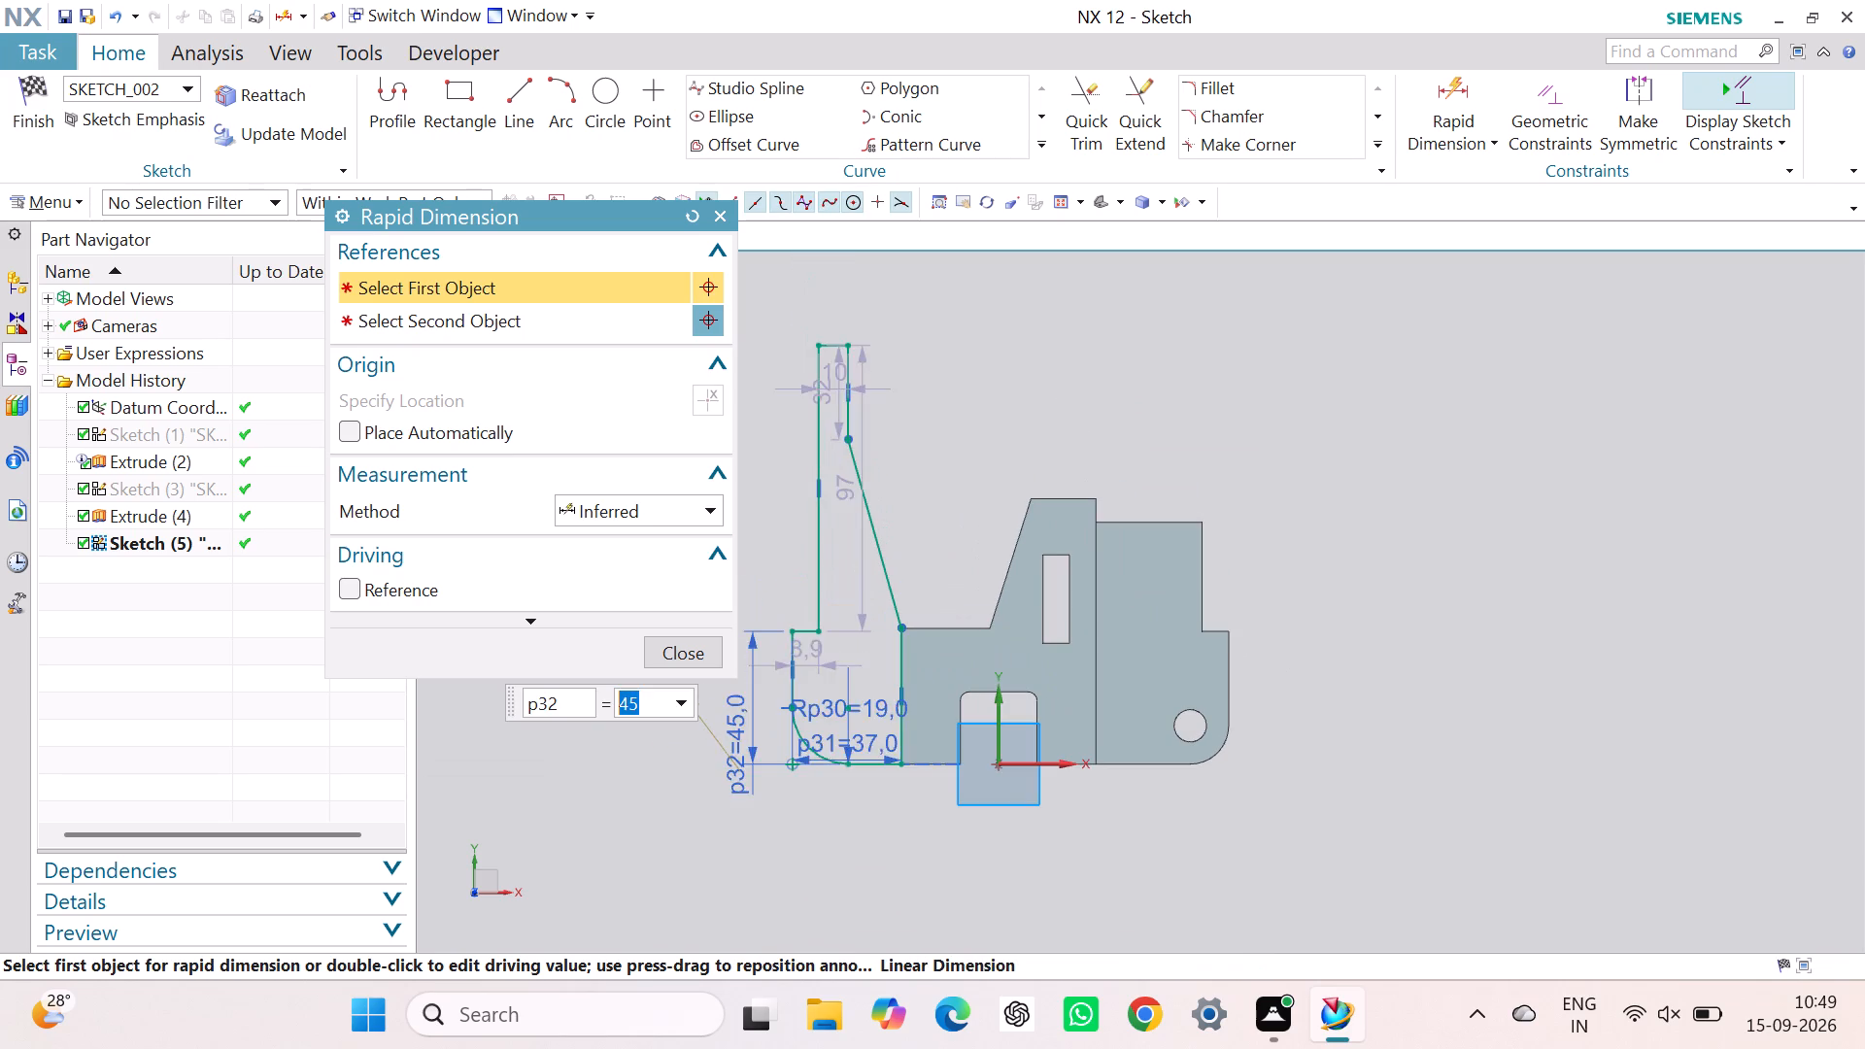
scroll(840, 332, "down", 3)
scroll(840, 336, "up", 4)
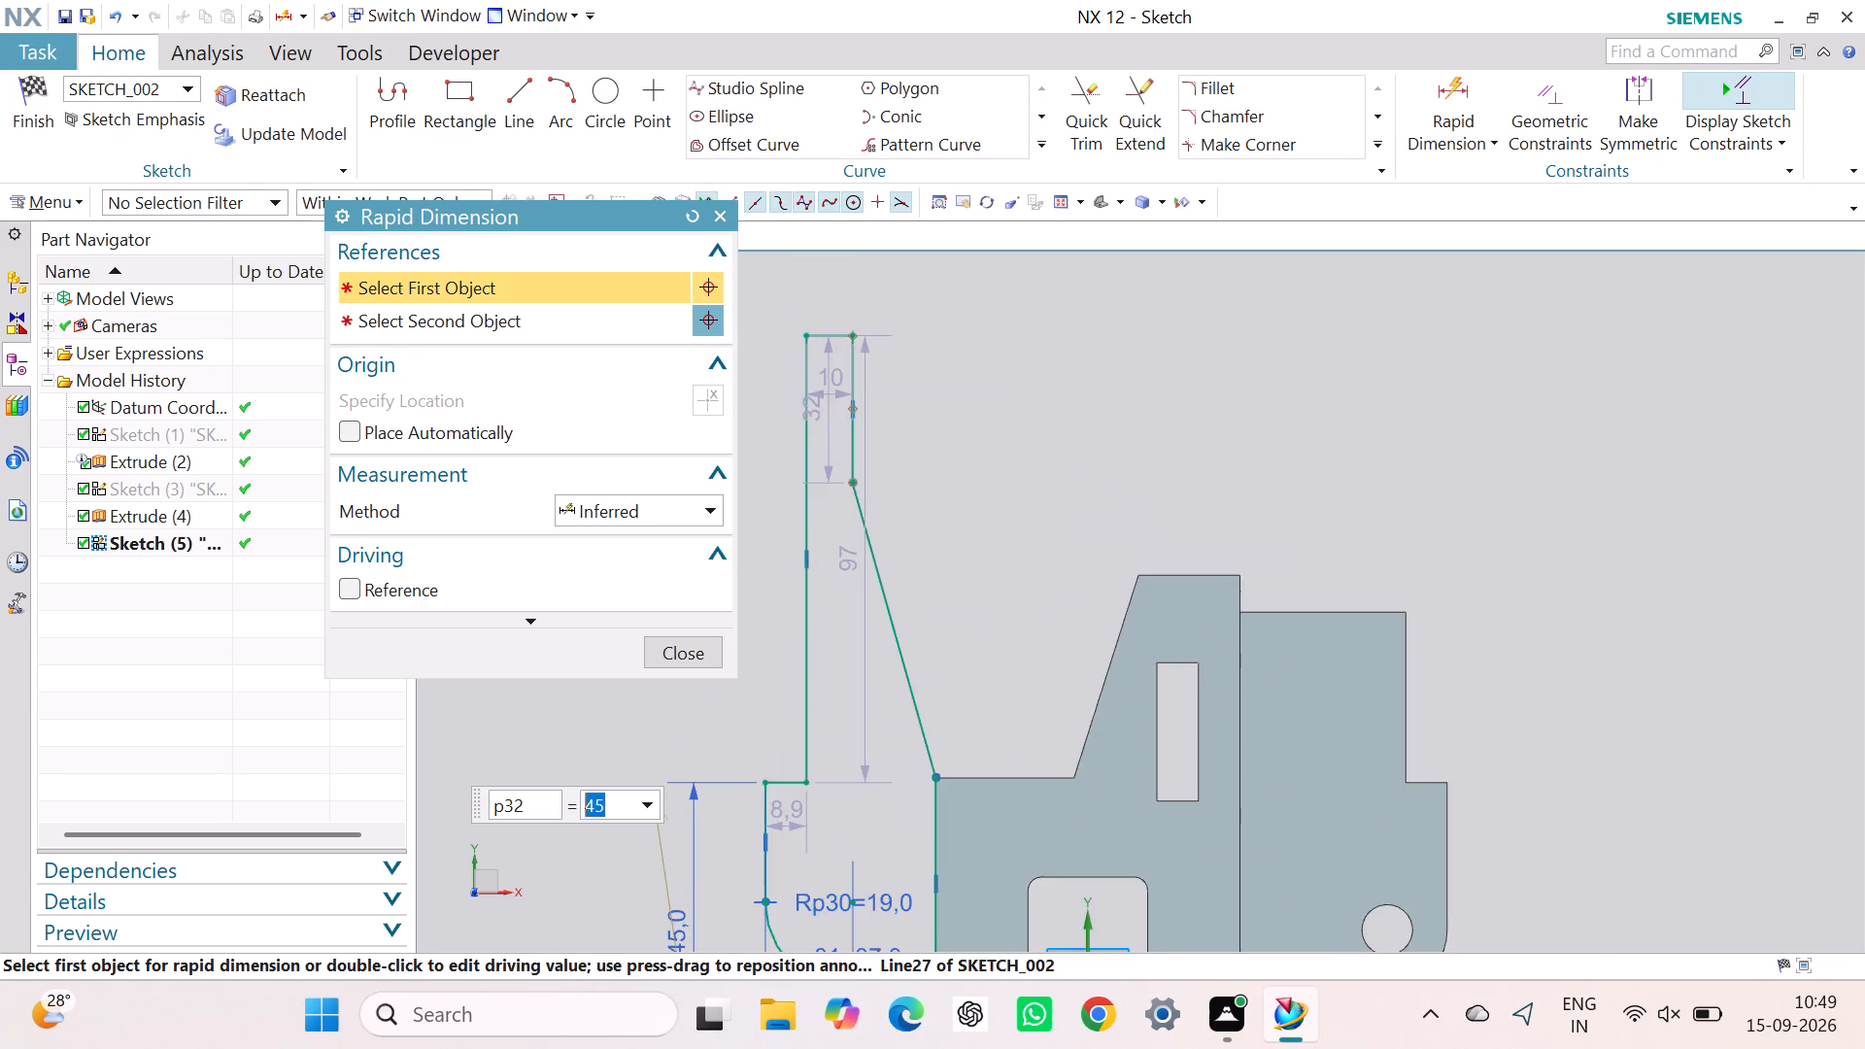
scroll(840, 354, "up", 2)
left_click(796, 329)
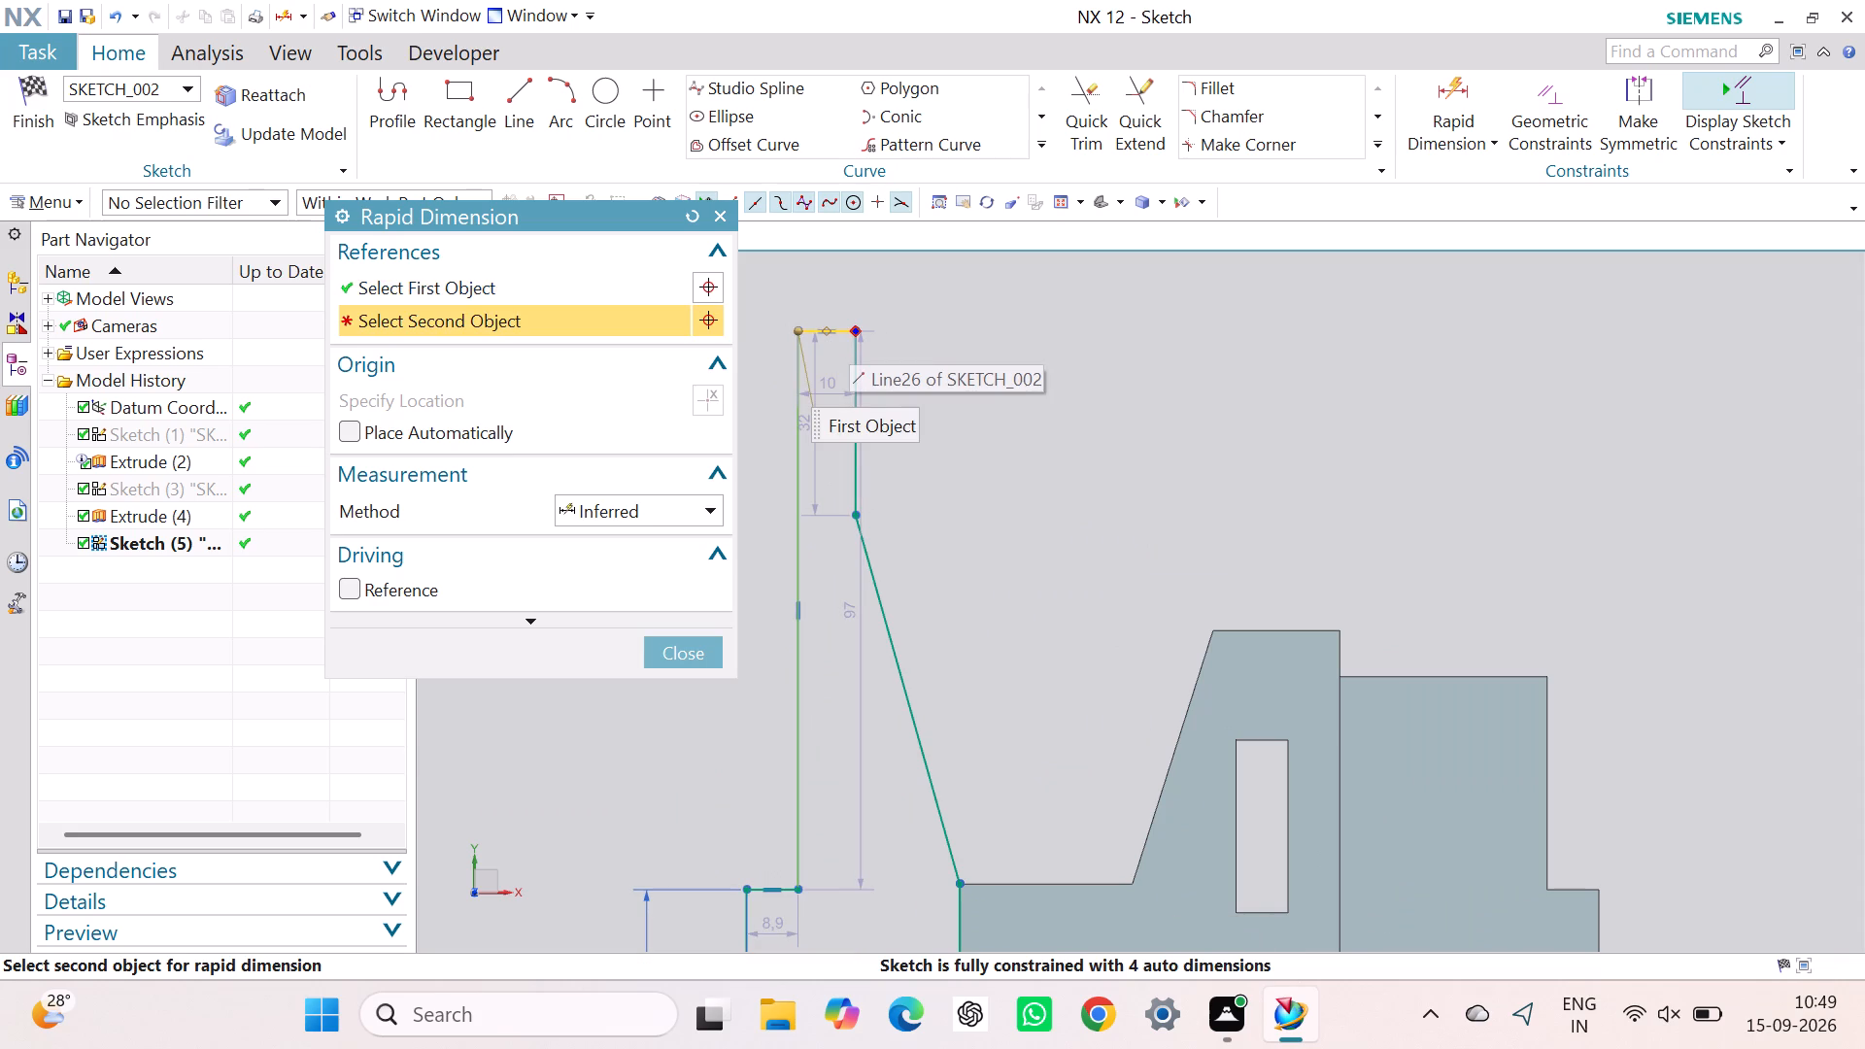
left_click(746, 887)
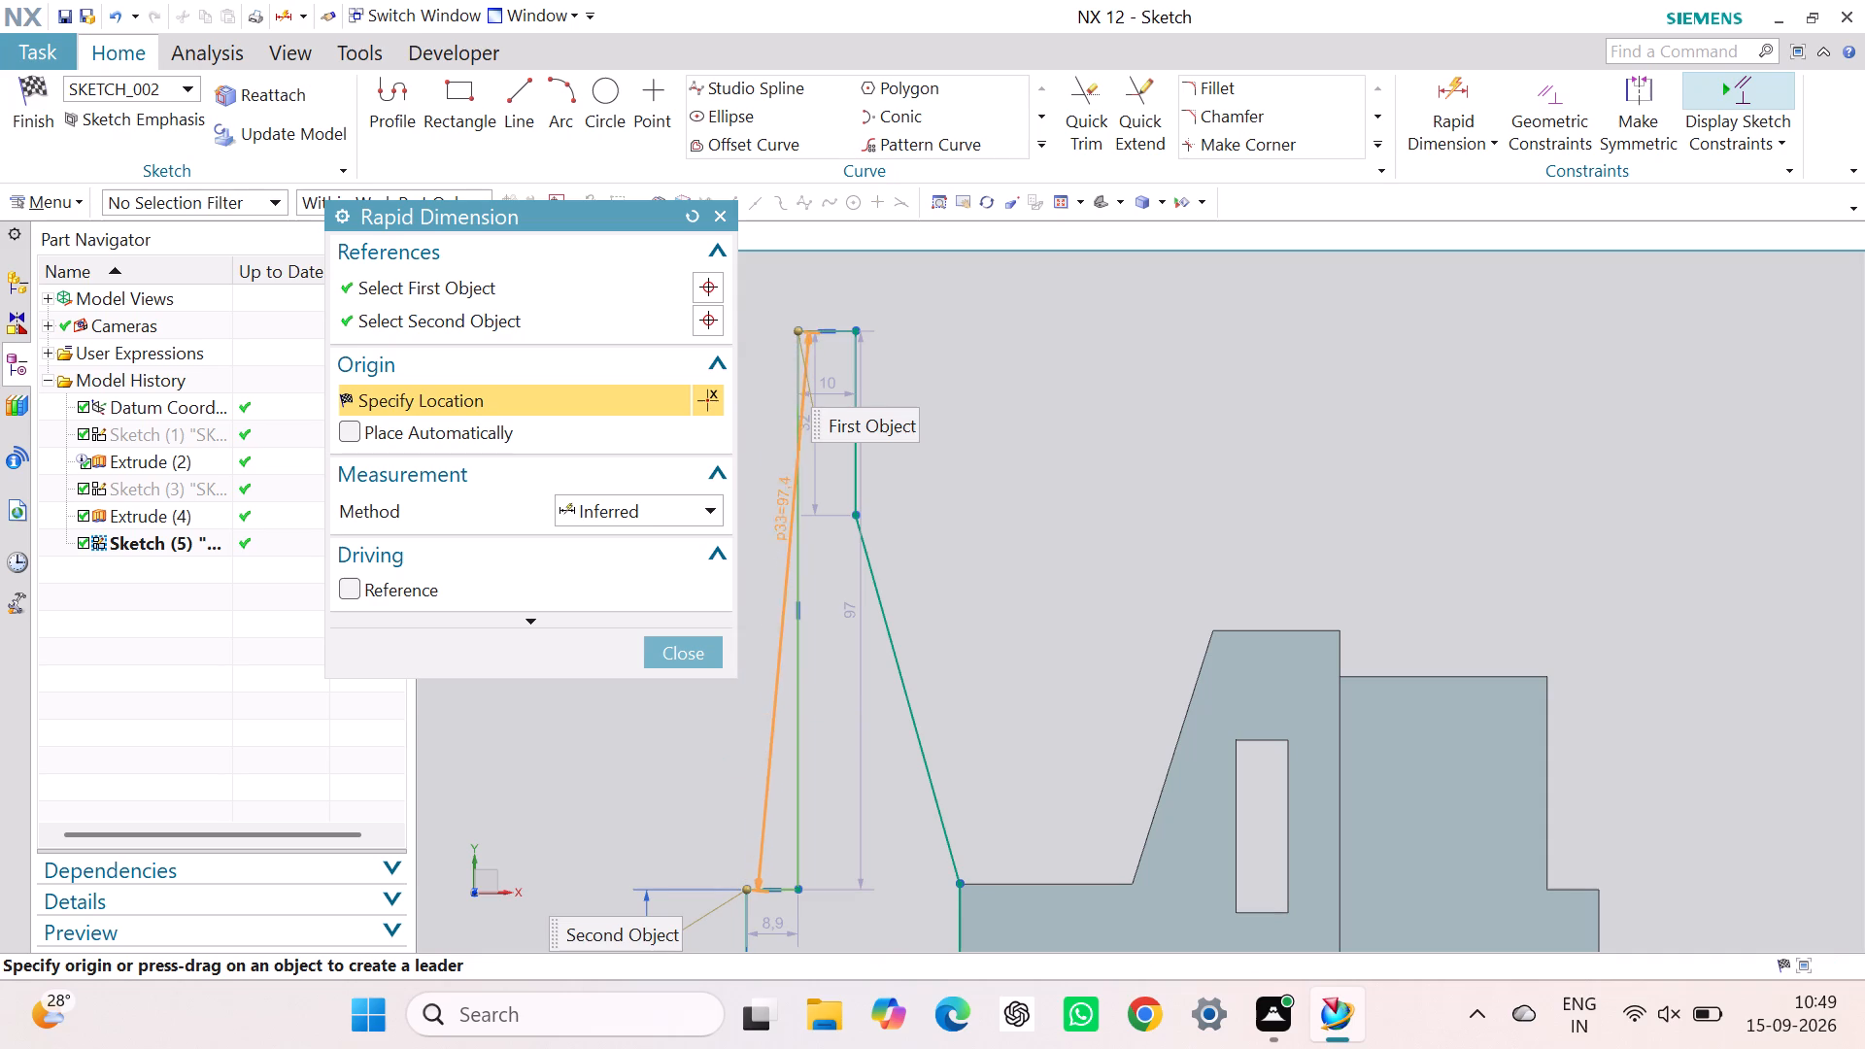
left_click(778, 269)
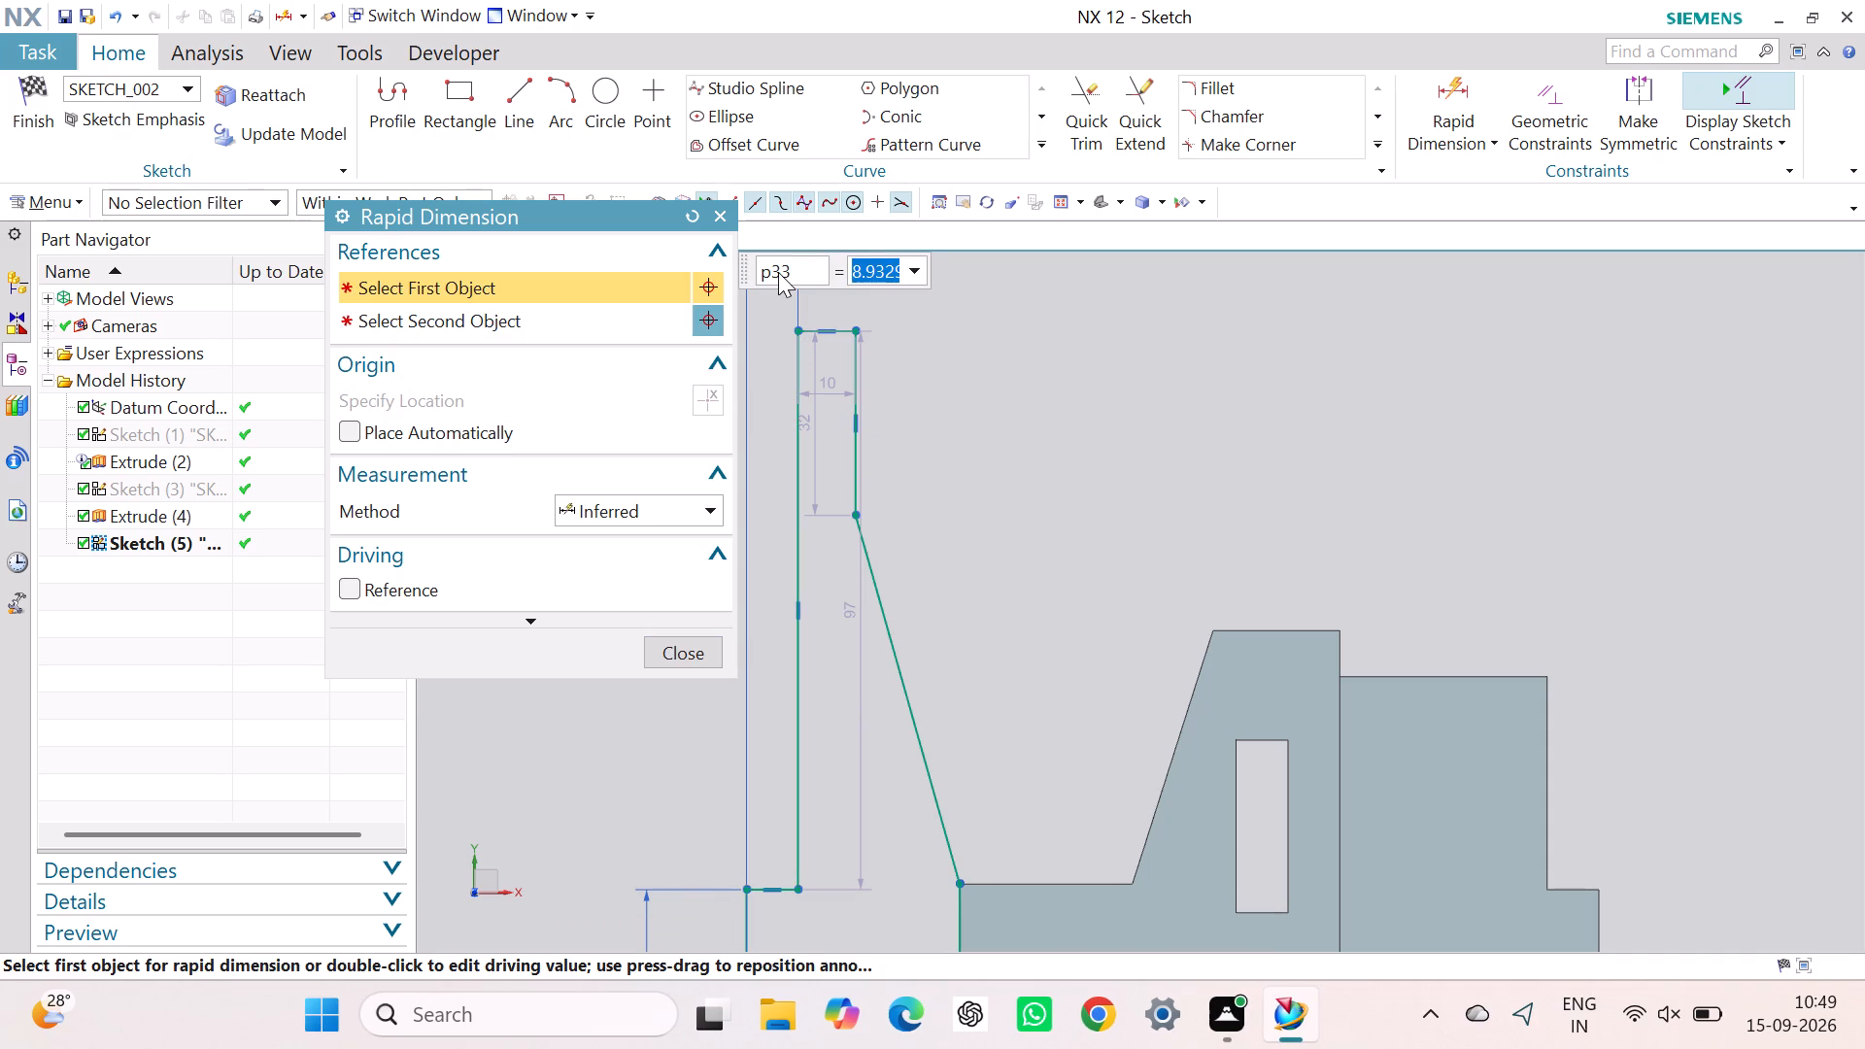
key("9")
key("Return")
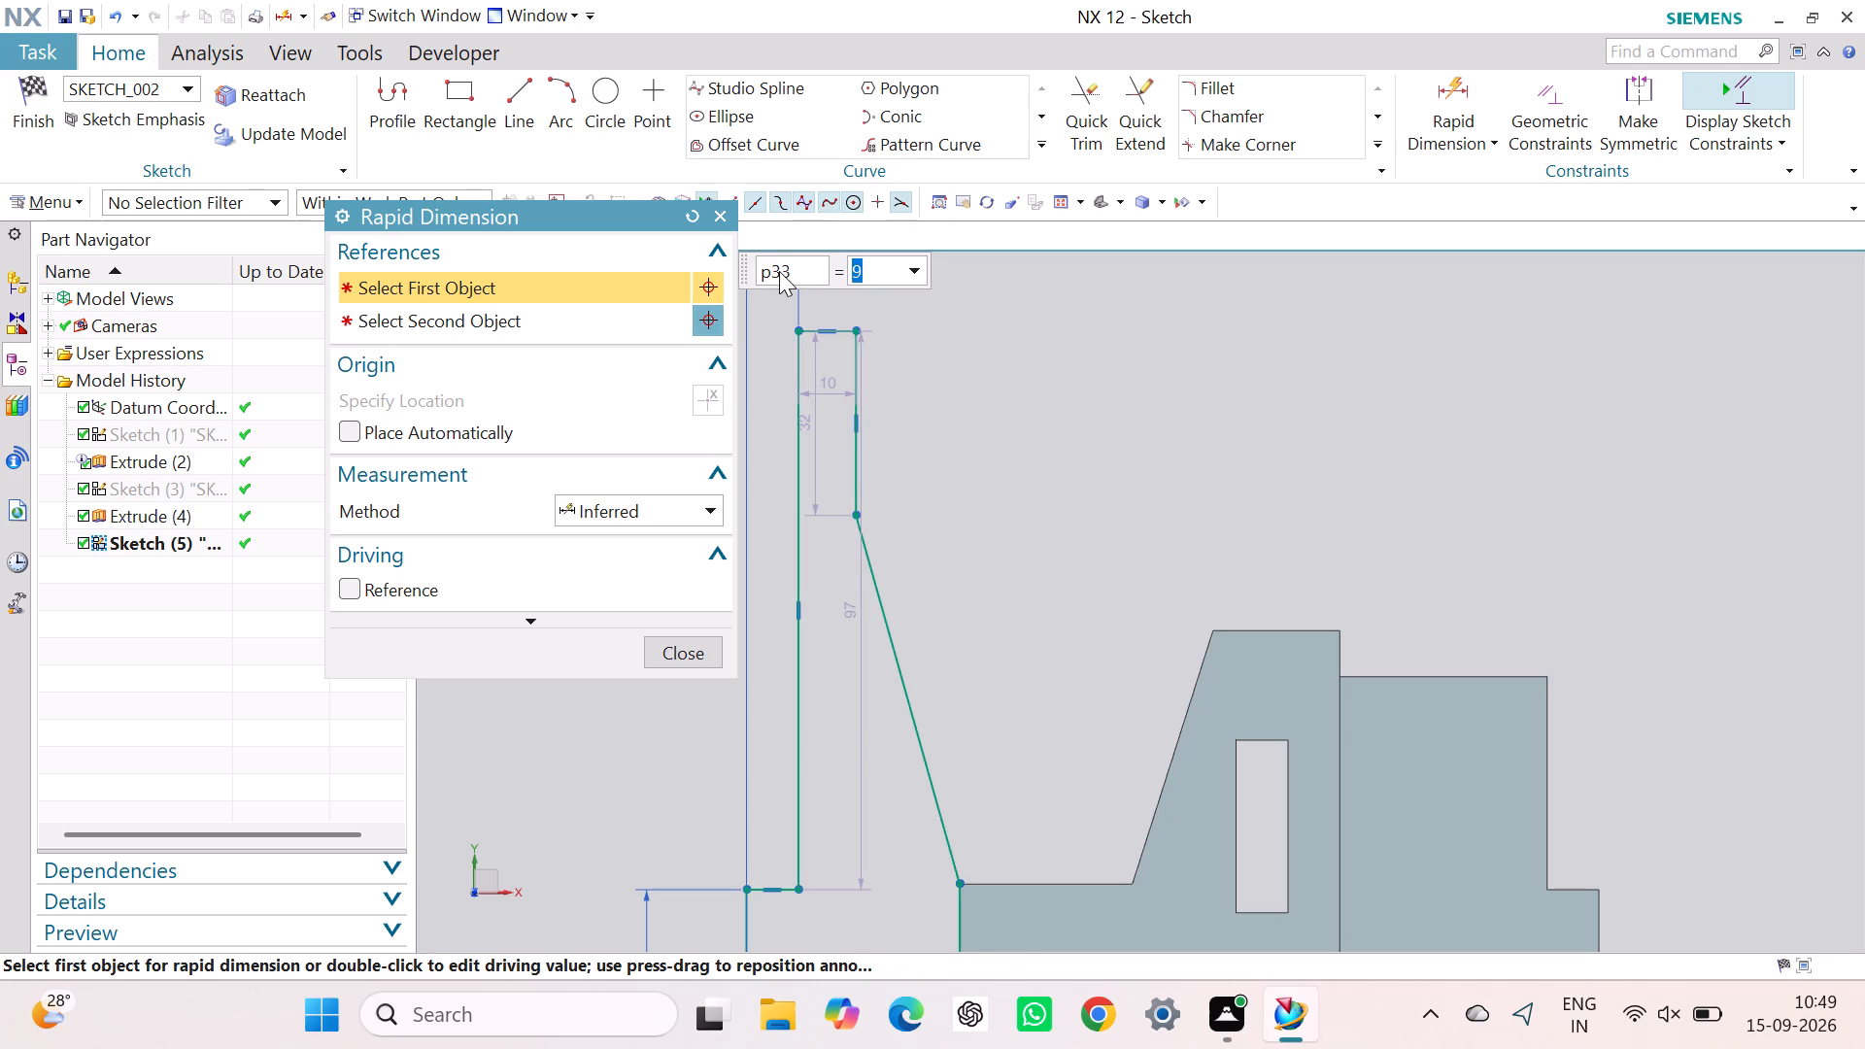
left_click(688, 643)
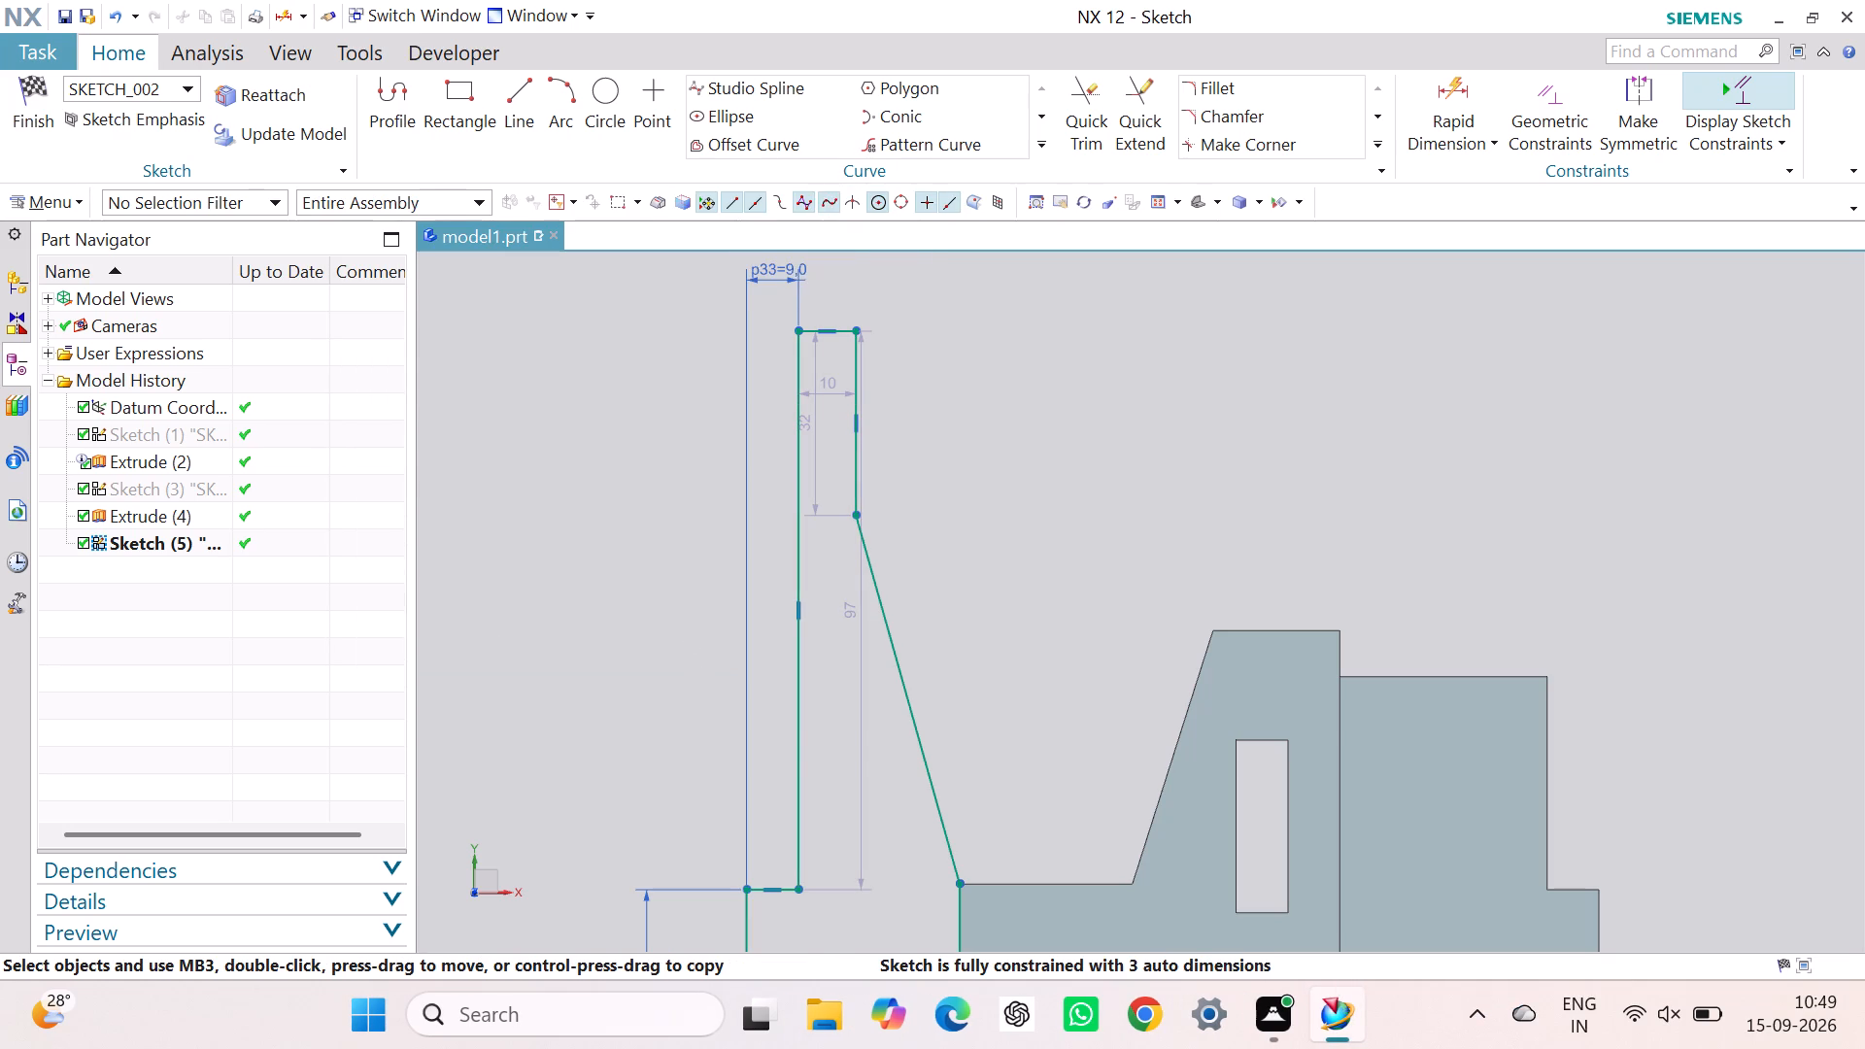
Move the 9 mm step offset dimension from above the profile down to just below the step.
left_click_drag(765, 281, 778, 924)
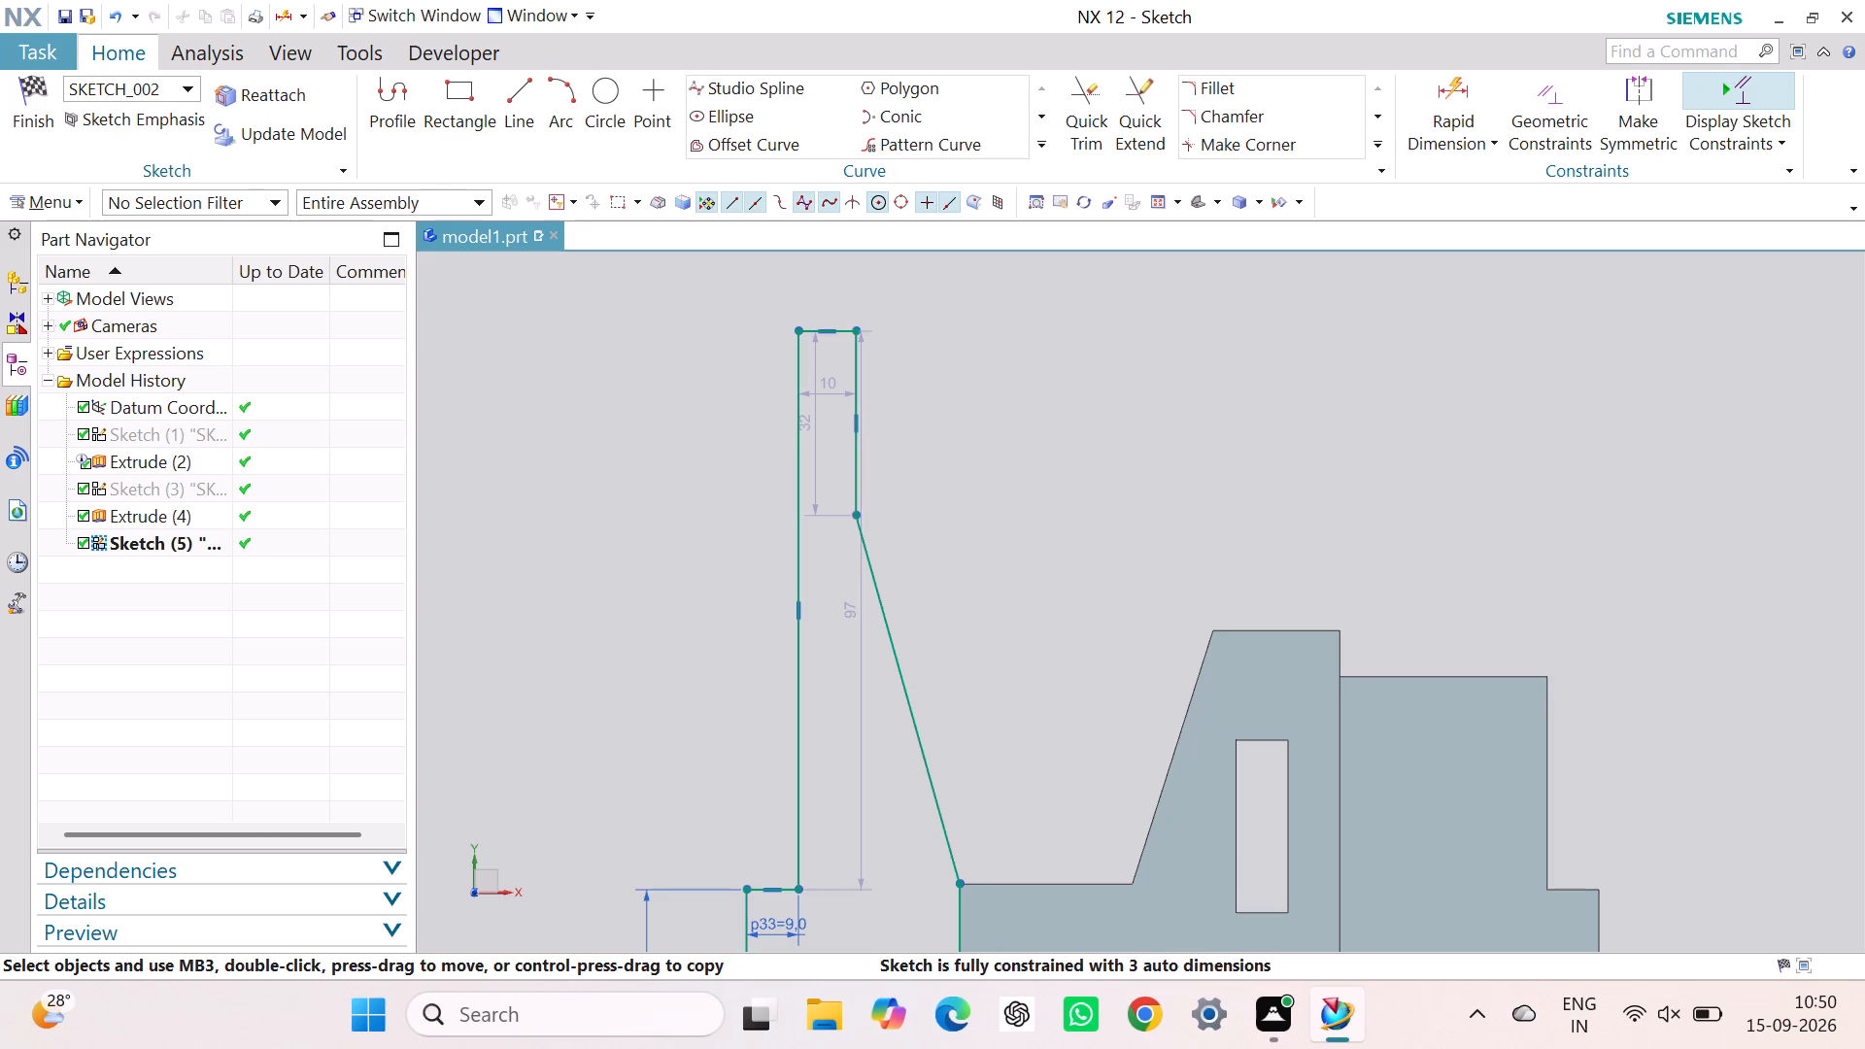
Place the top edge's width dimension above the profile and set it to 11 mm.
left_click_drag(829, 390, 835, 293)
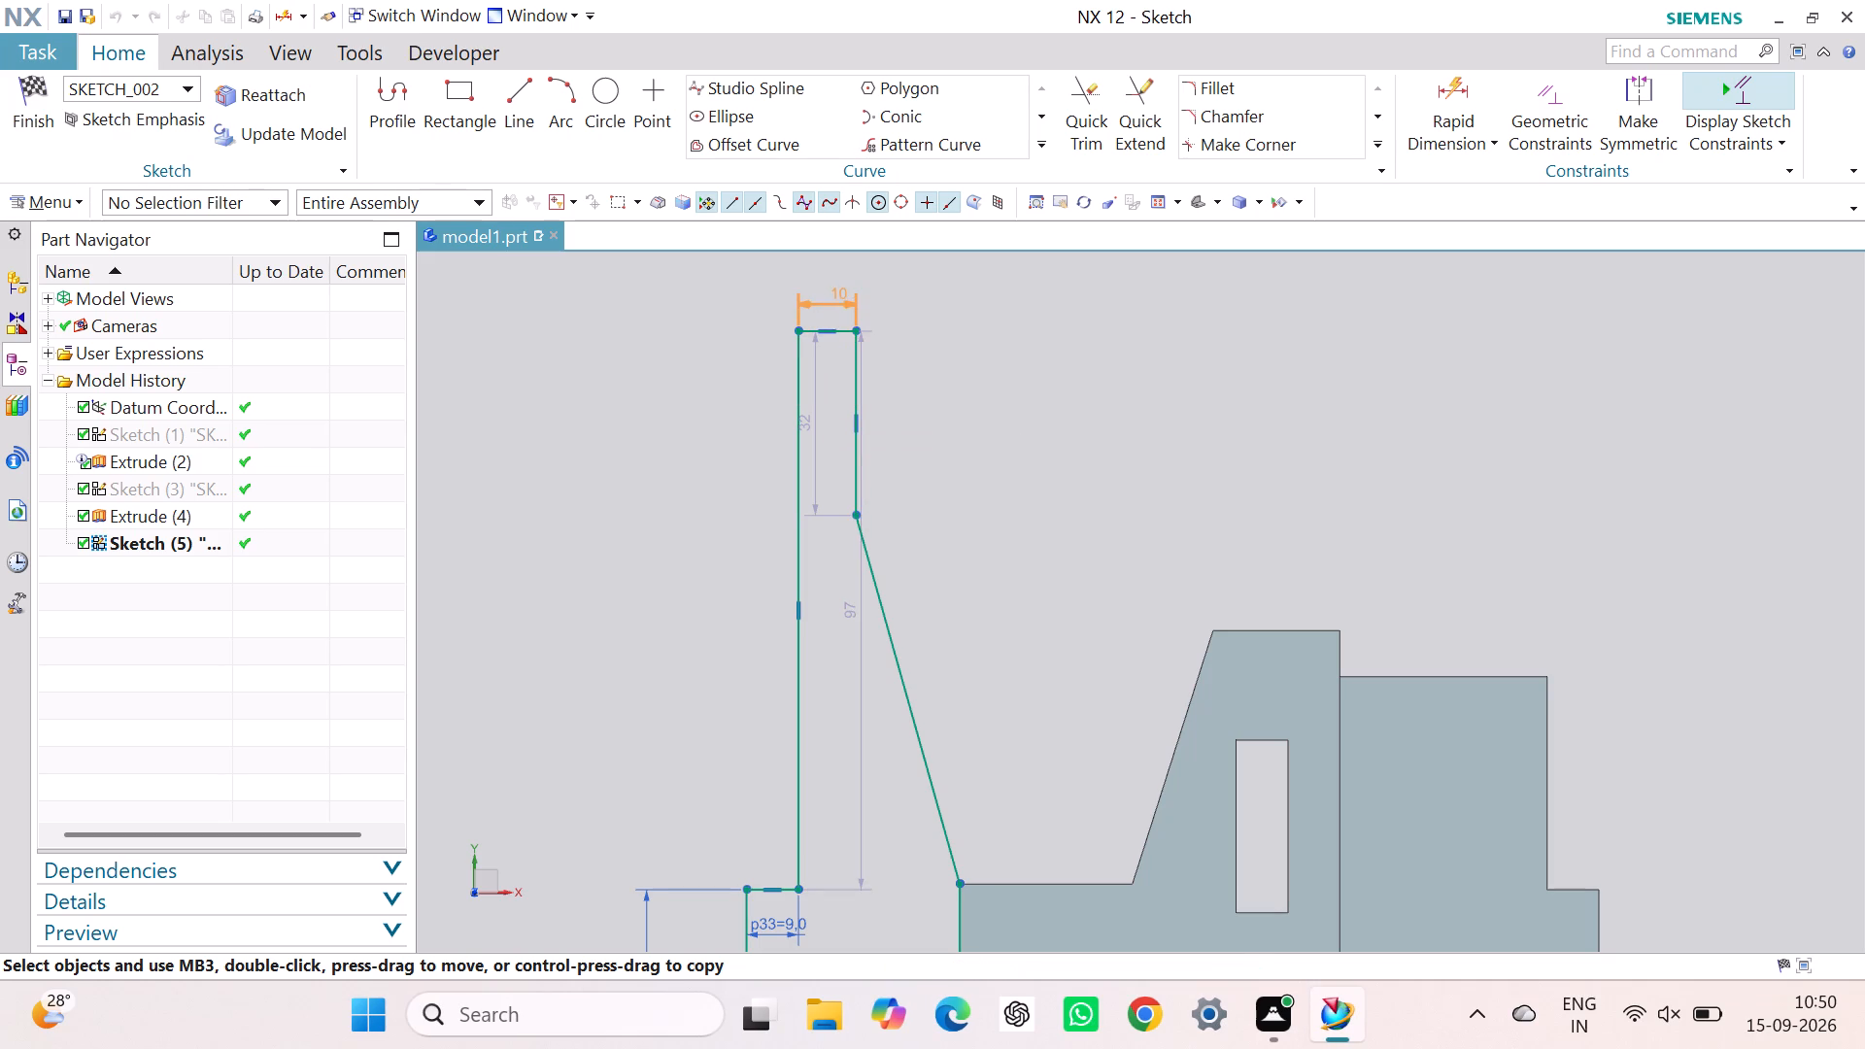
left_click_drag(835, 293, 826, 293)
double_click(826, 293)
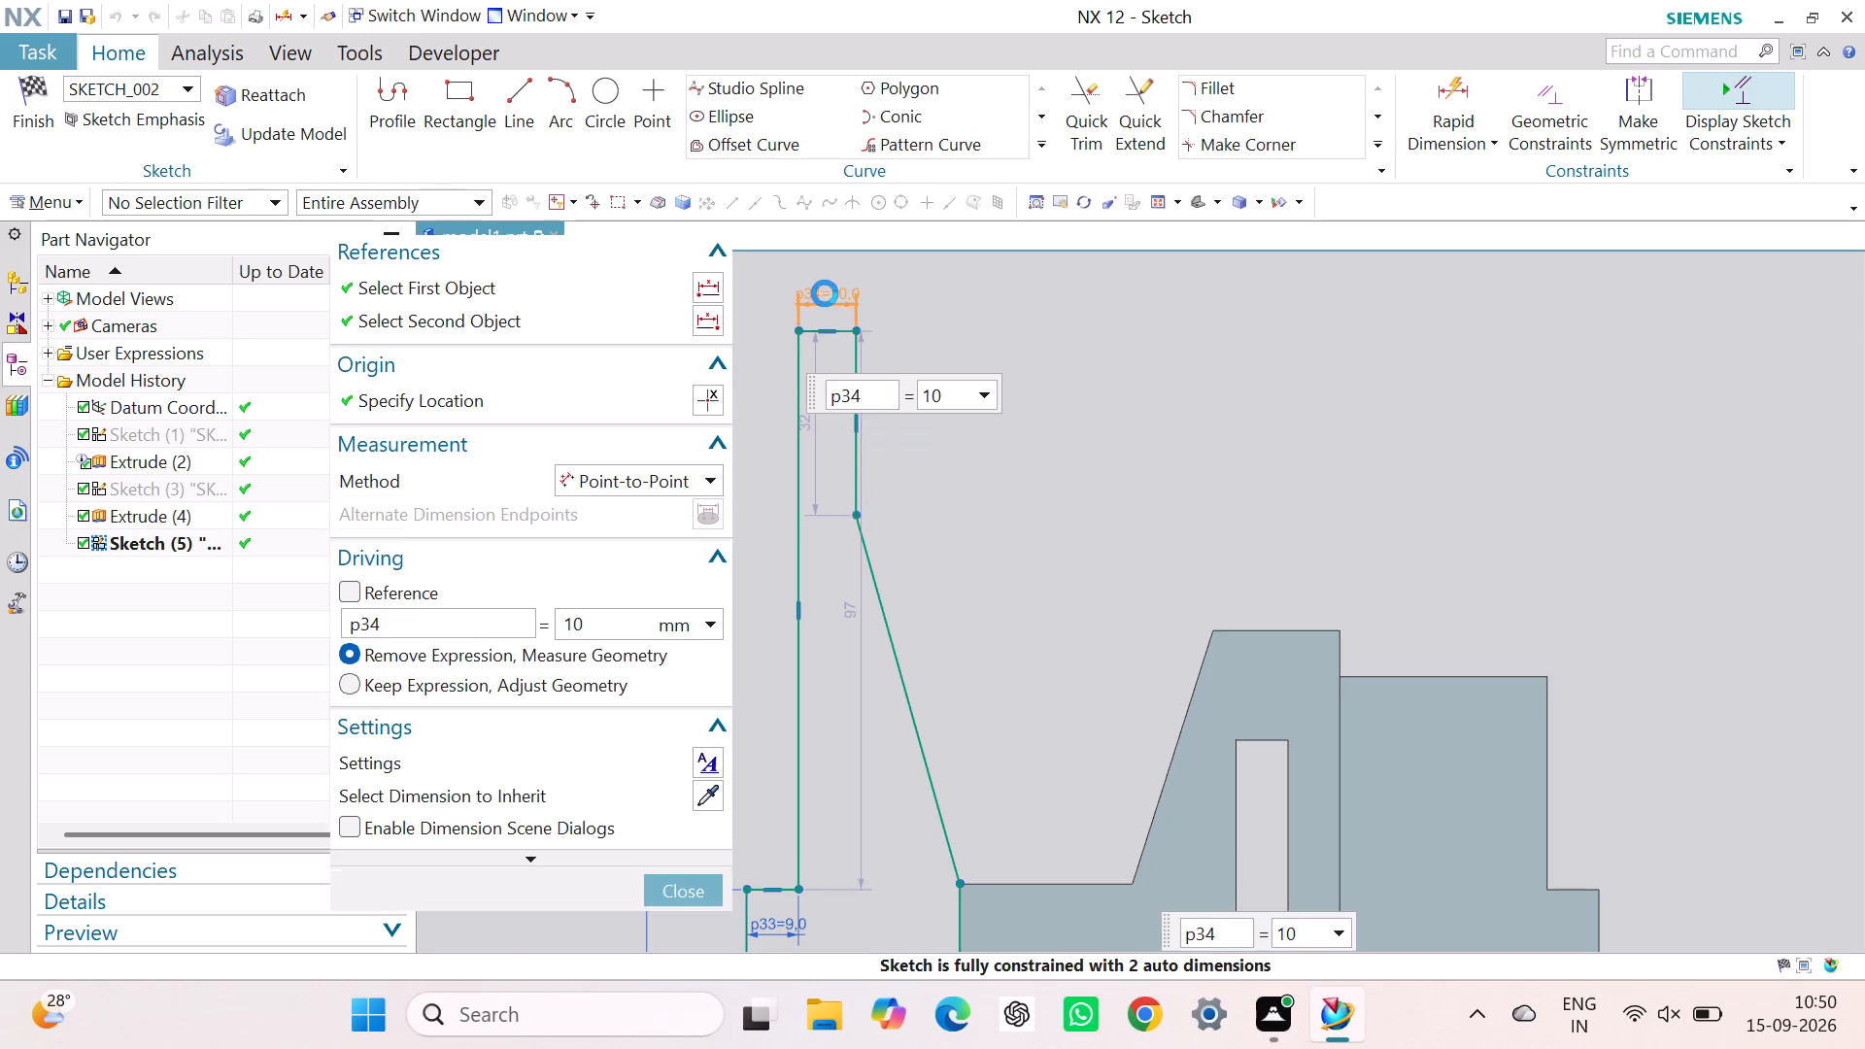
type("11")
key("Return")
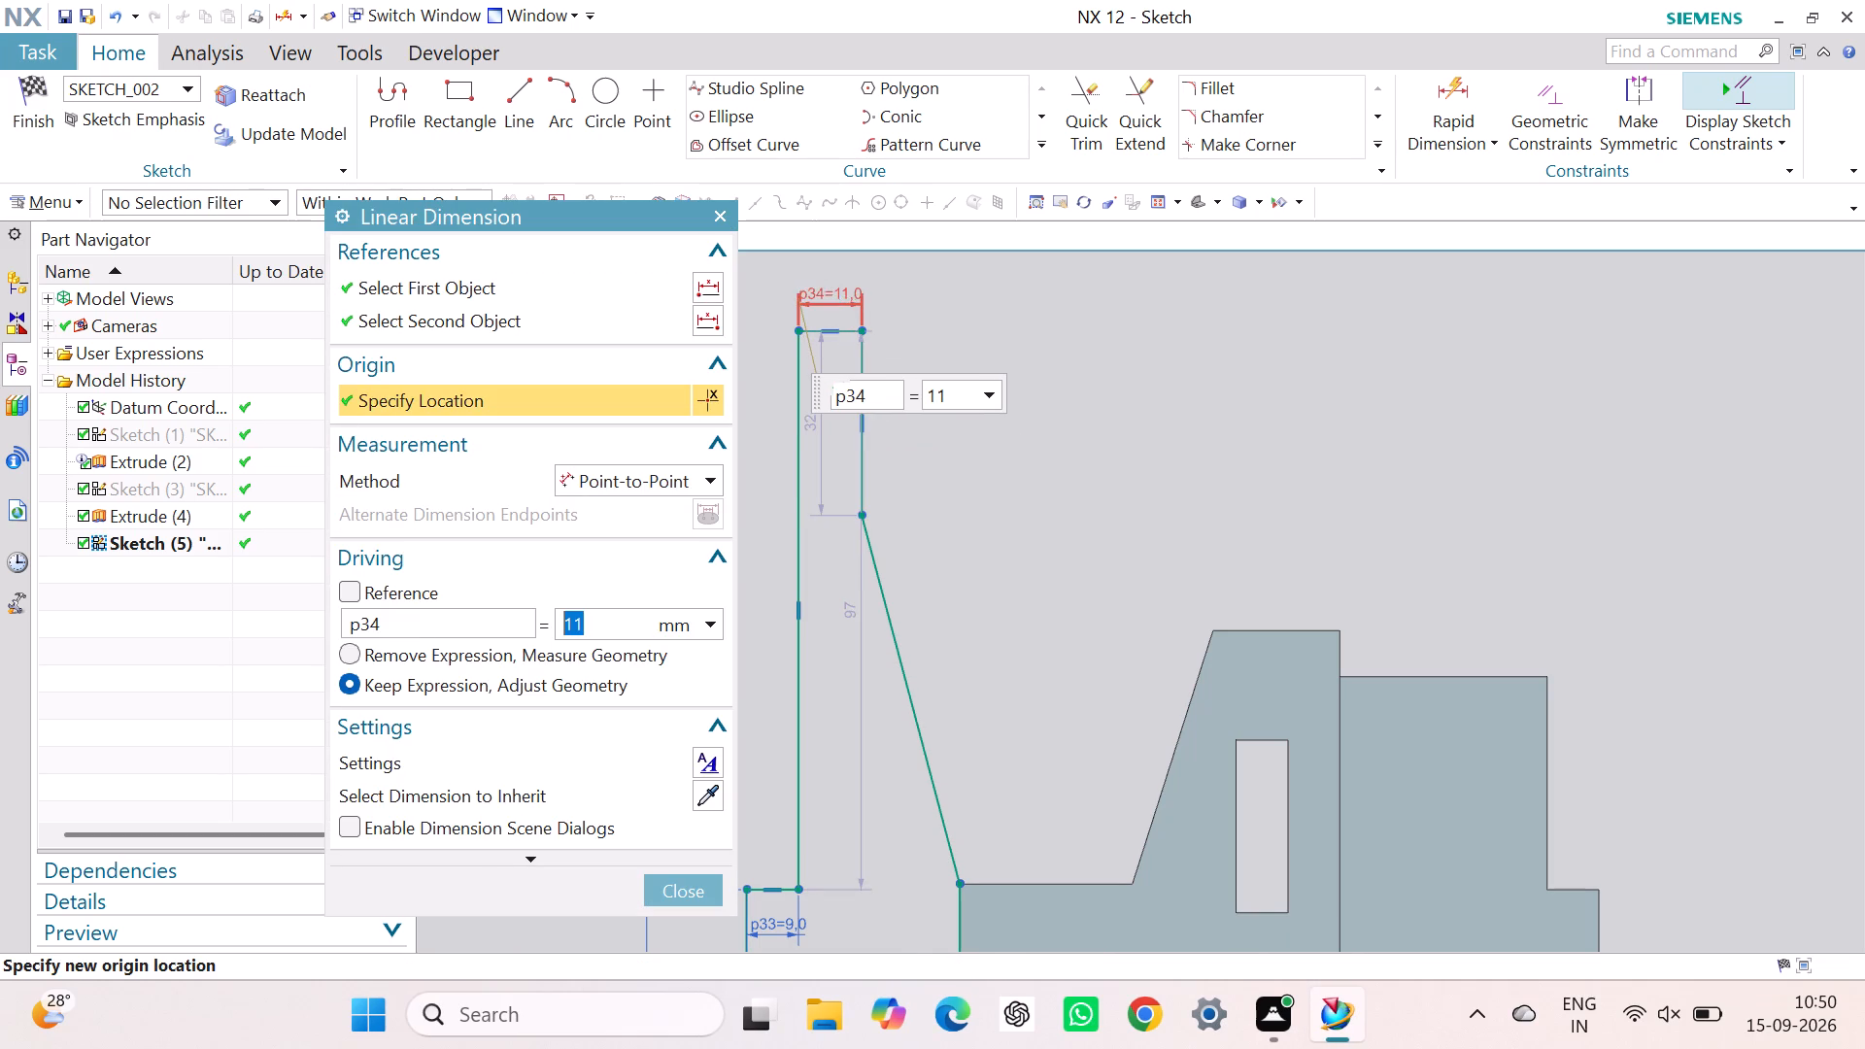
left_click(713, 886)
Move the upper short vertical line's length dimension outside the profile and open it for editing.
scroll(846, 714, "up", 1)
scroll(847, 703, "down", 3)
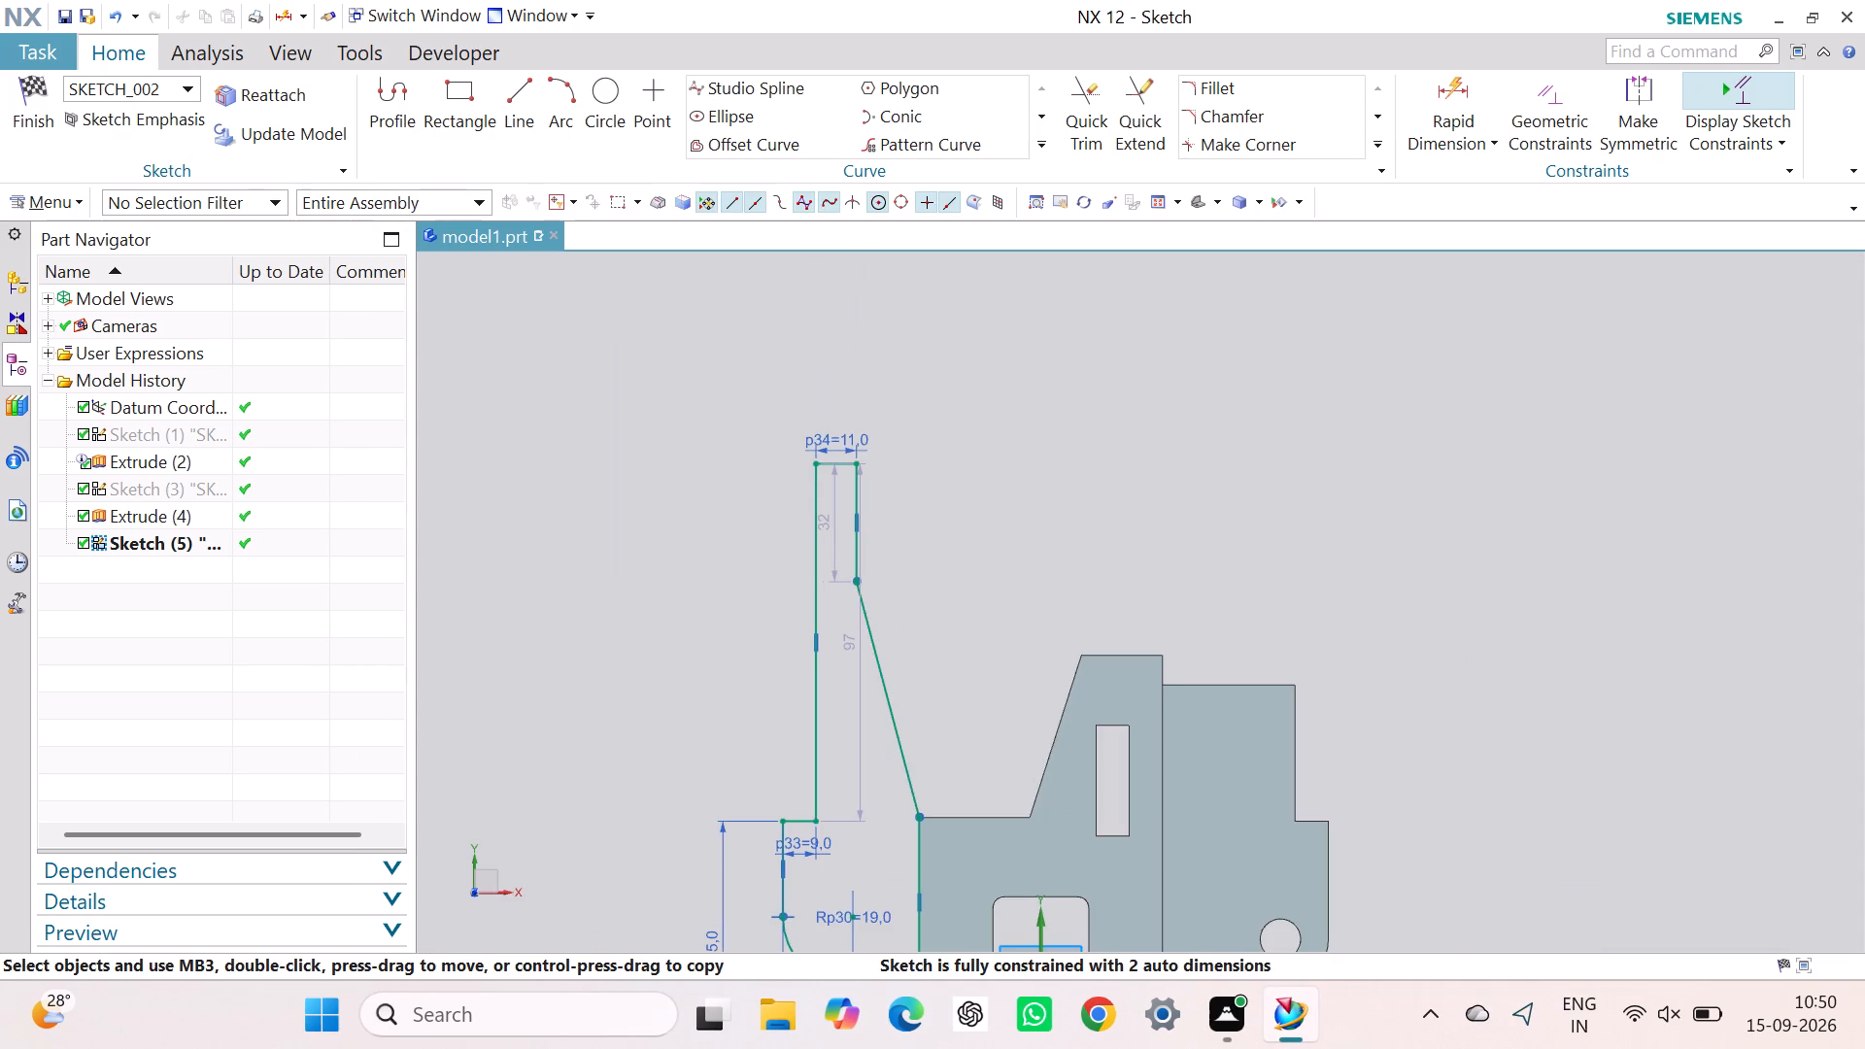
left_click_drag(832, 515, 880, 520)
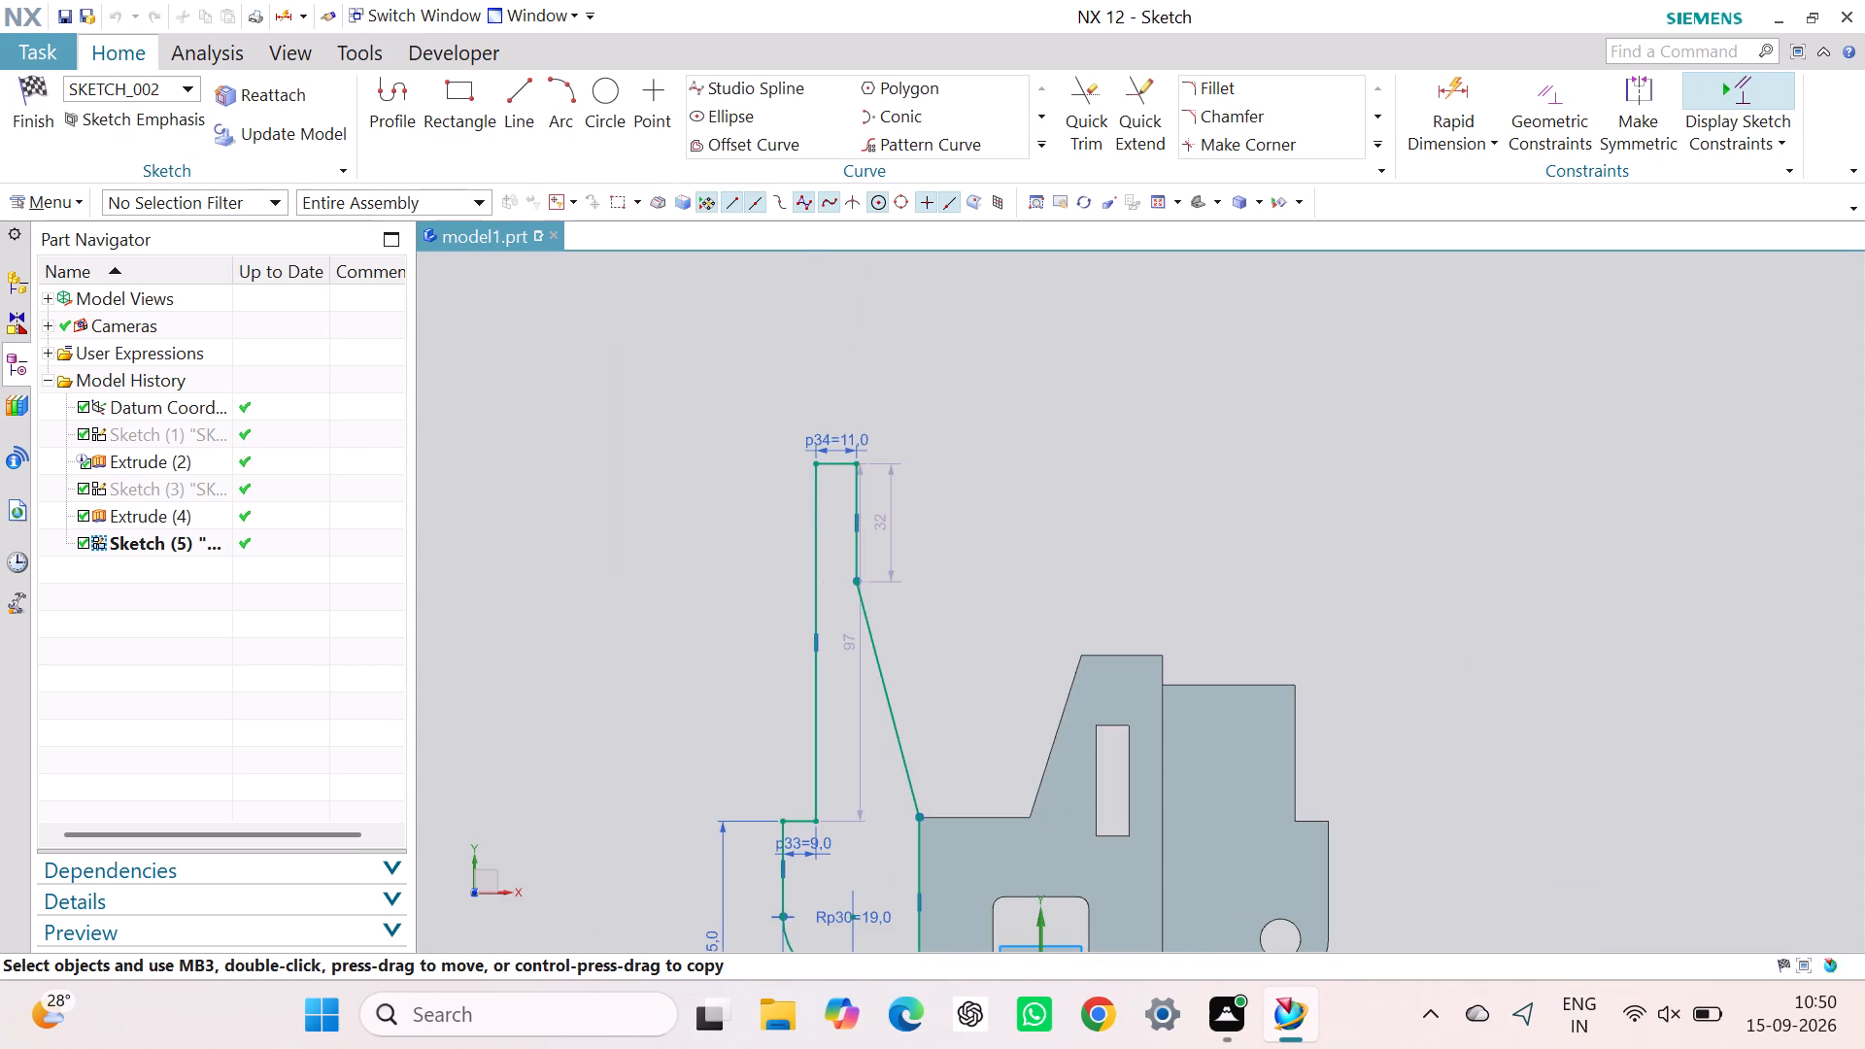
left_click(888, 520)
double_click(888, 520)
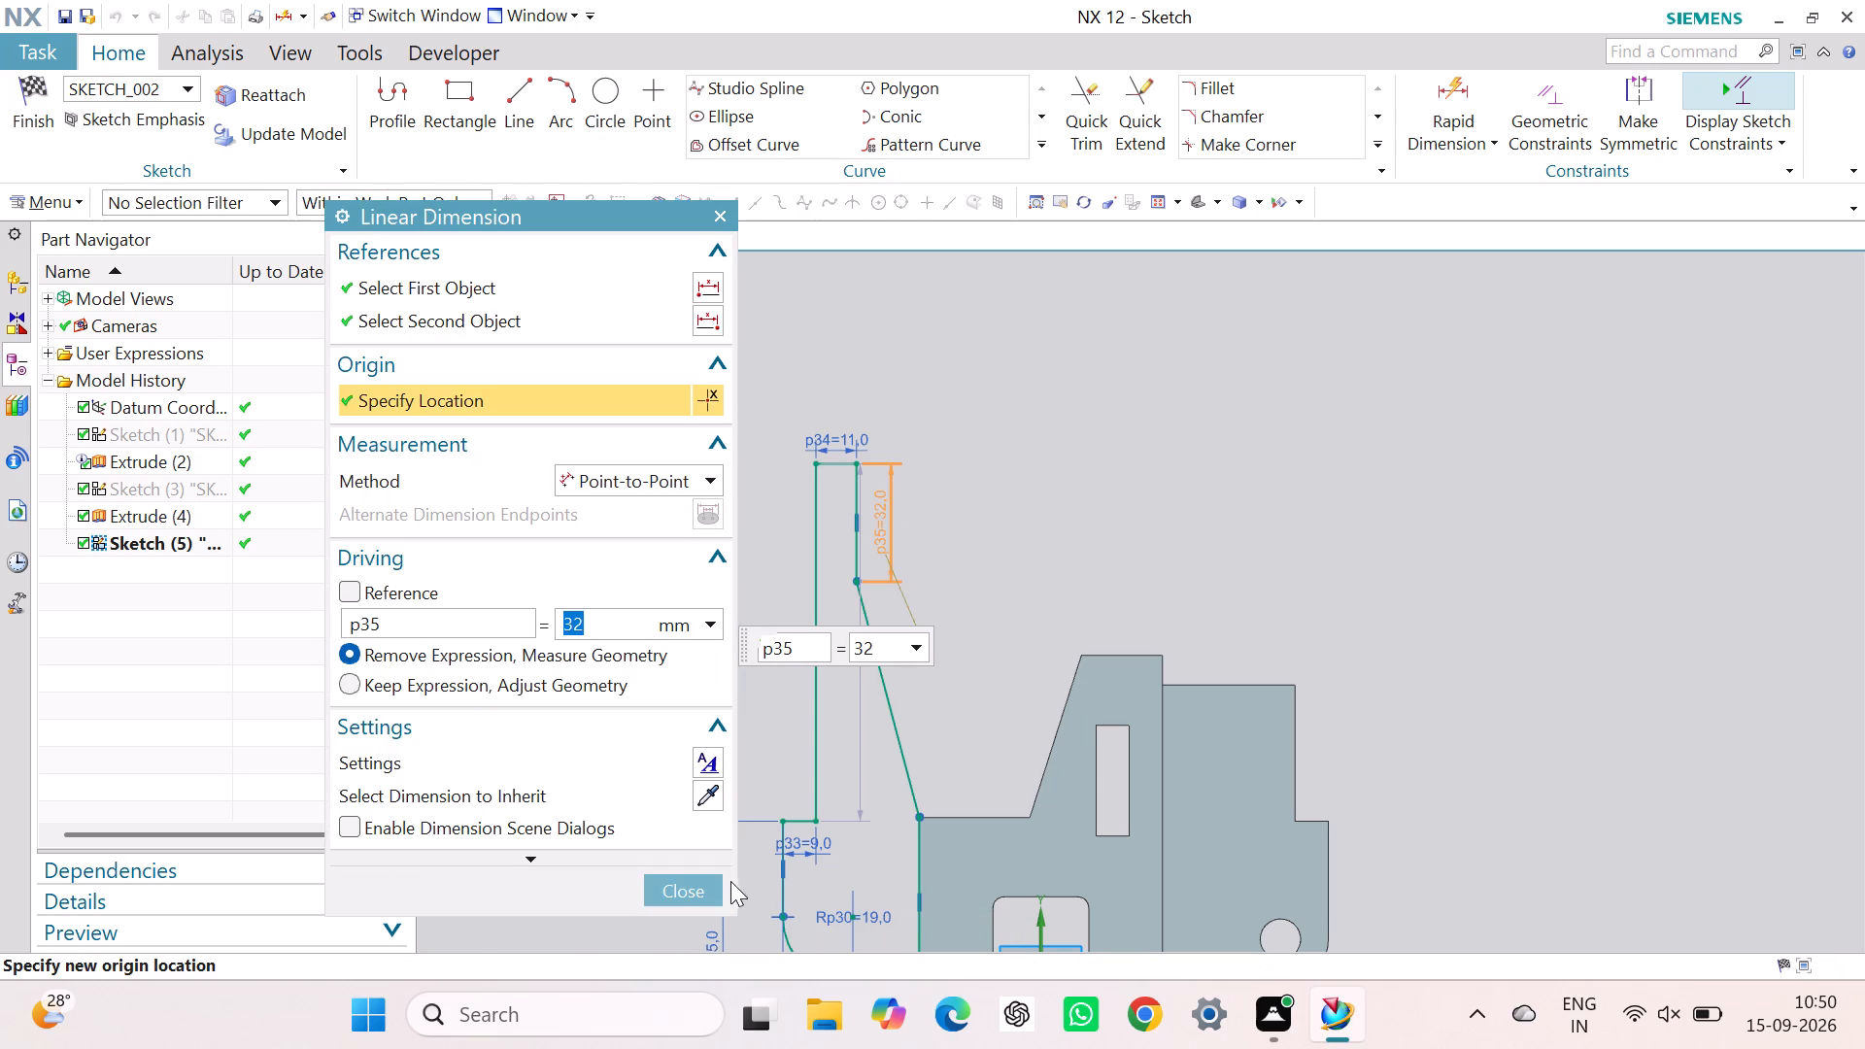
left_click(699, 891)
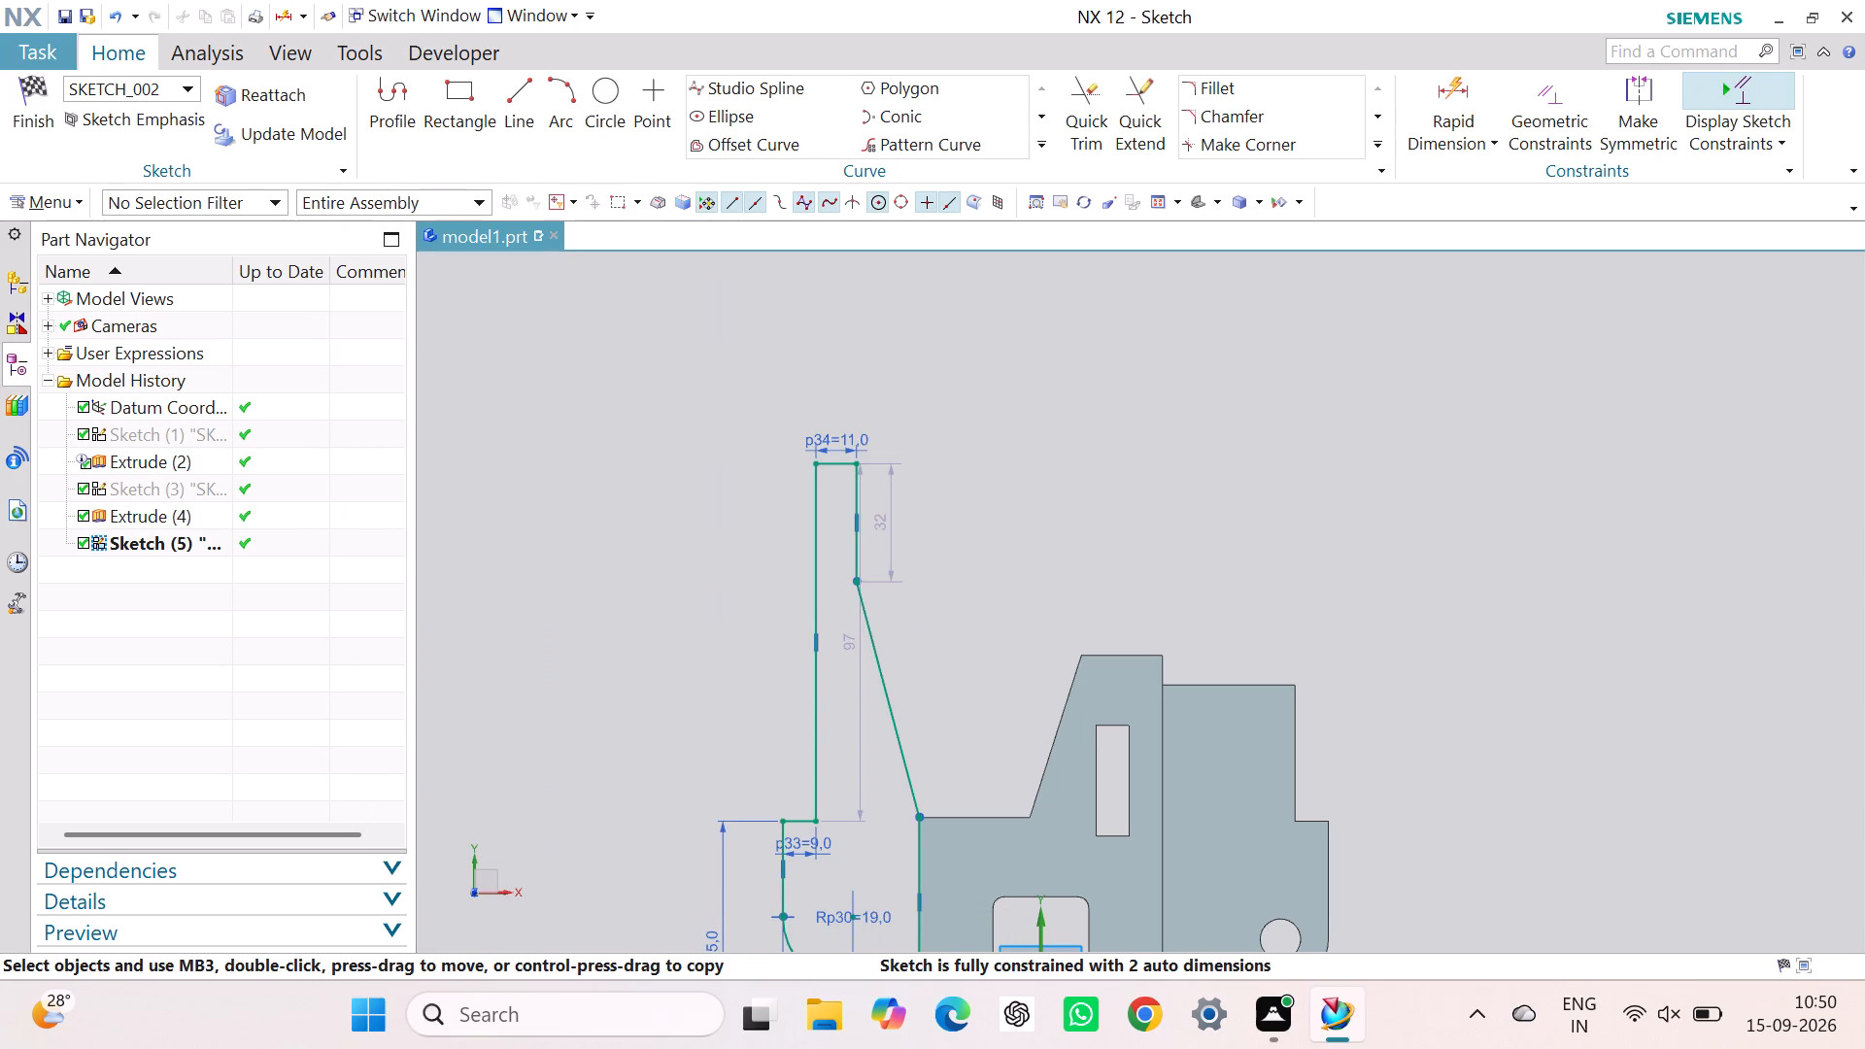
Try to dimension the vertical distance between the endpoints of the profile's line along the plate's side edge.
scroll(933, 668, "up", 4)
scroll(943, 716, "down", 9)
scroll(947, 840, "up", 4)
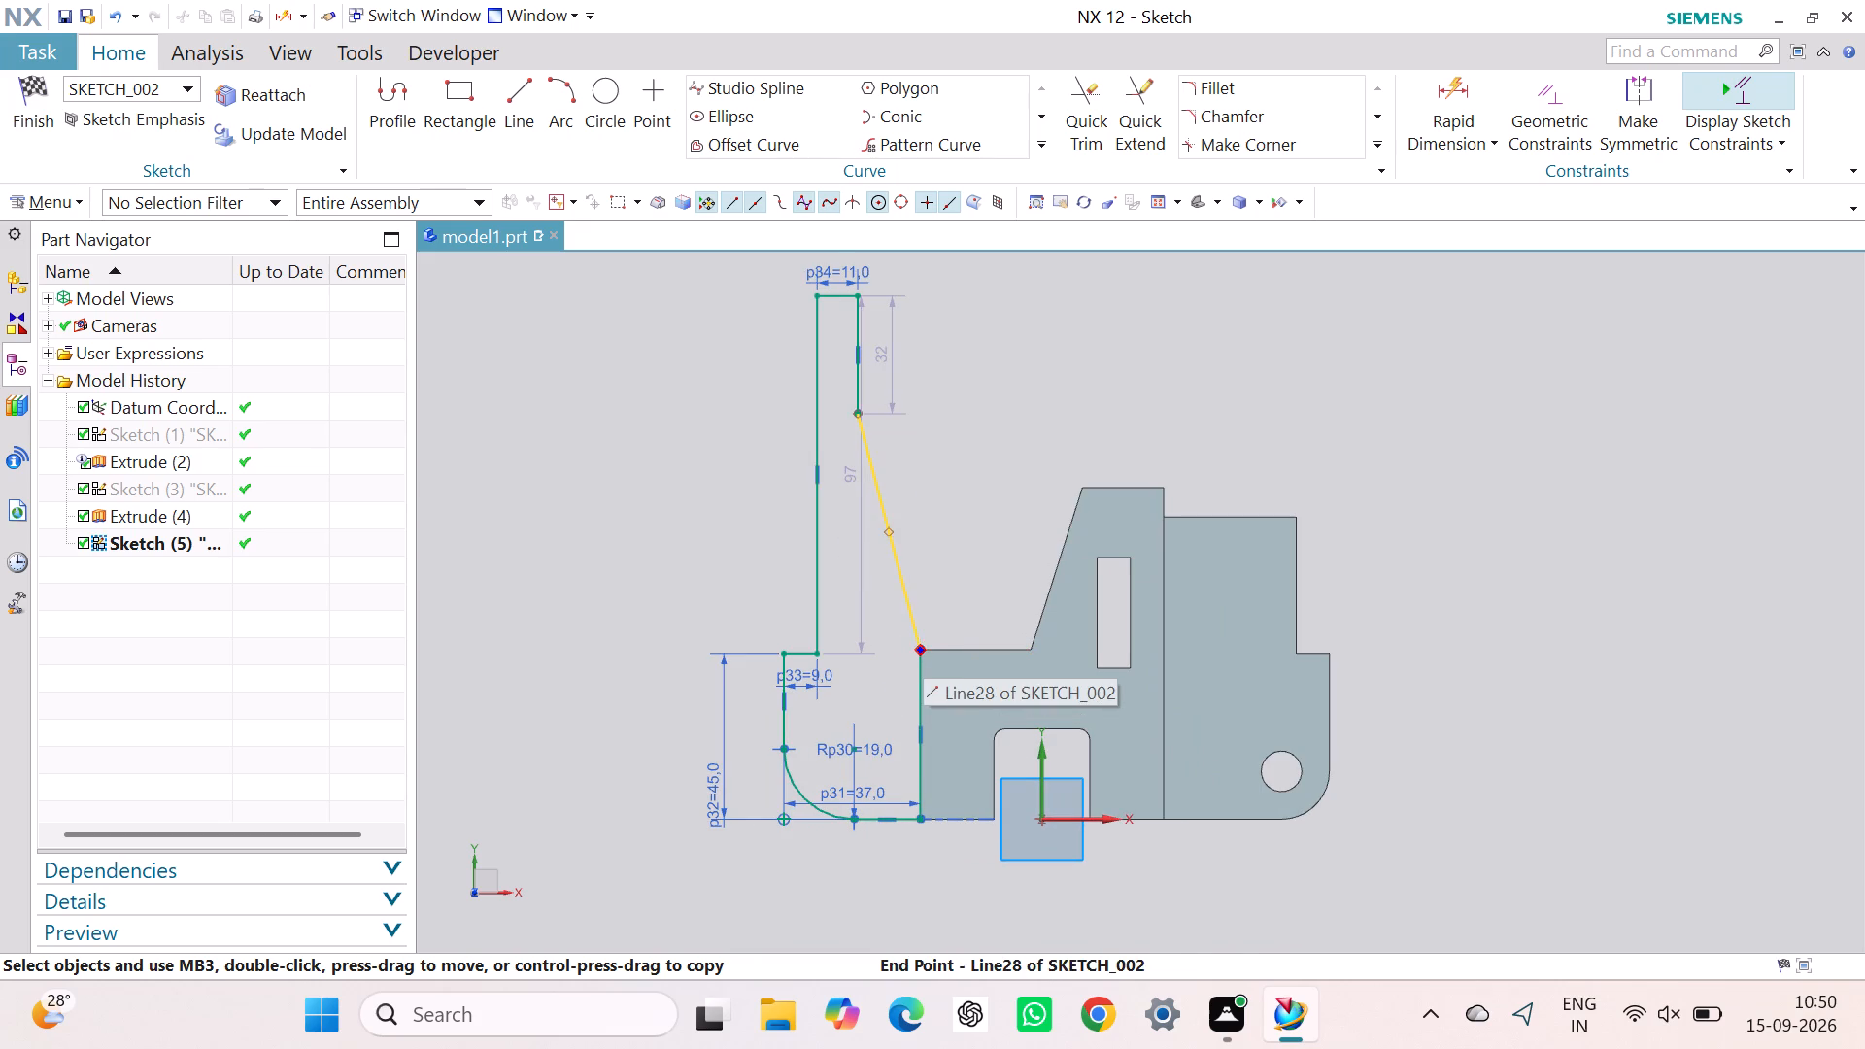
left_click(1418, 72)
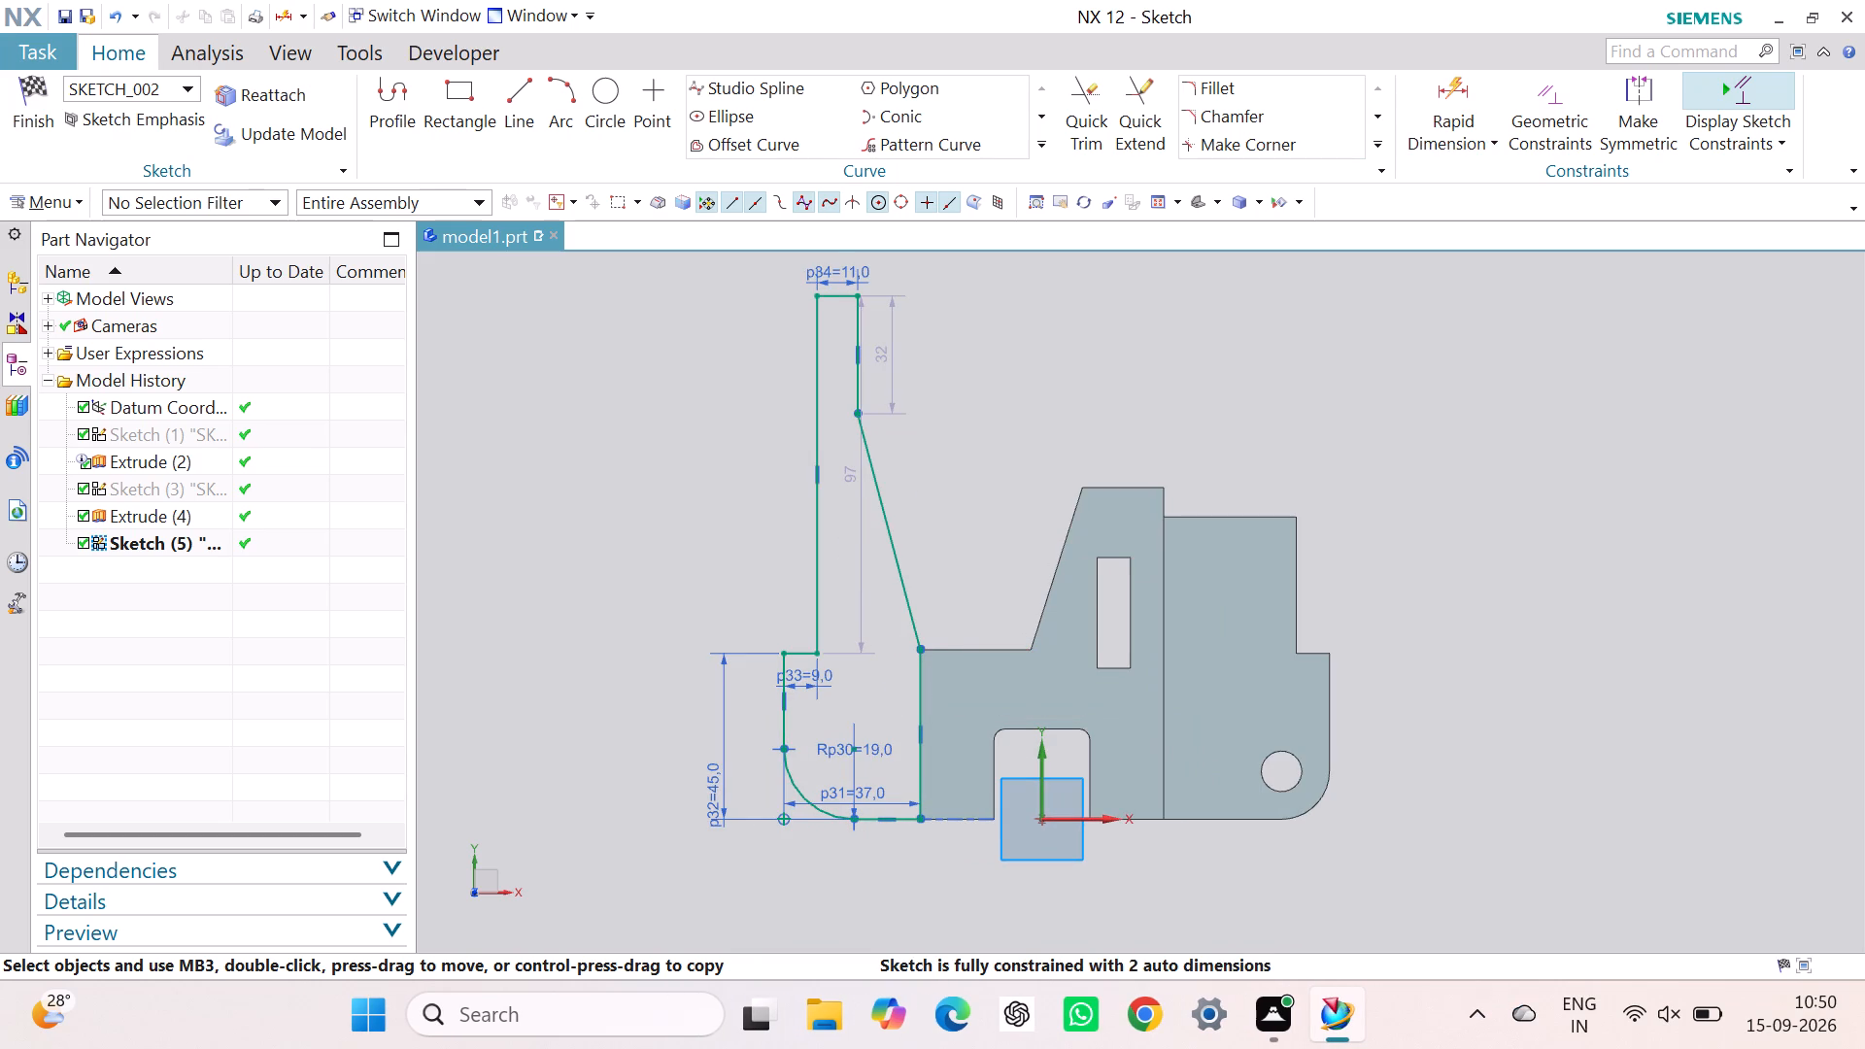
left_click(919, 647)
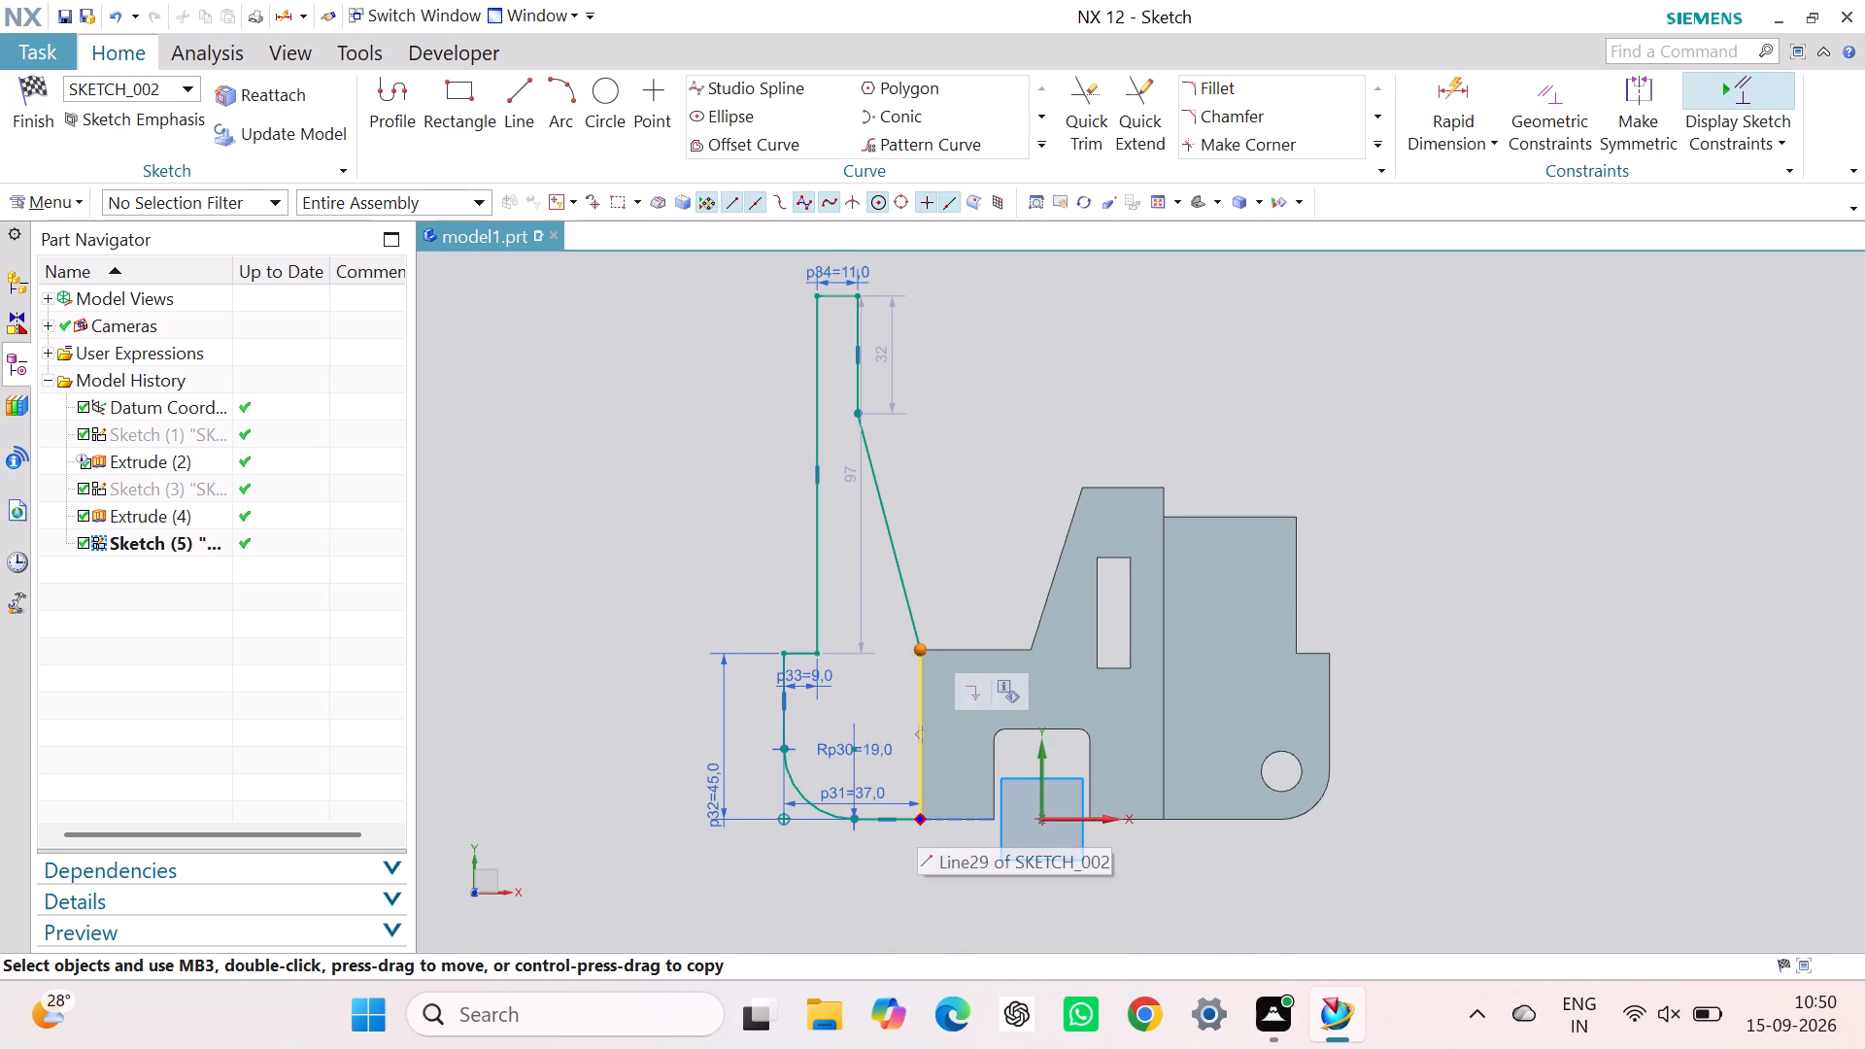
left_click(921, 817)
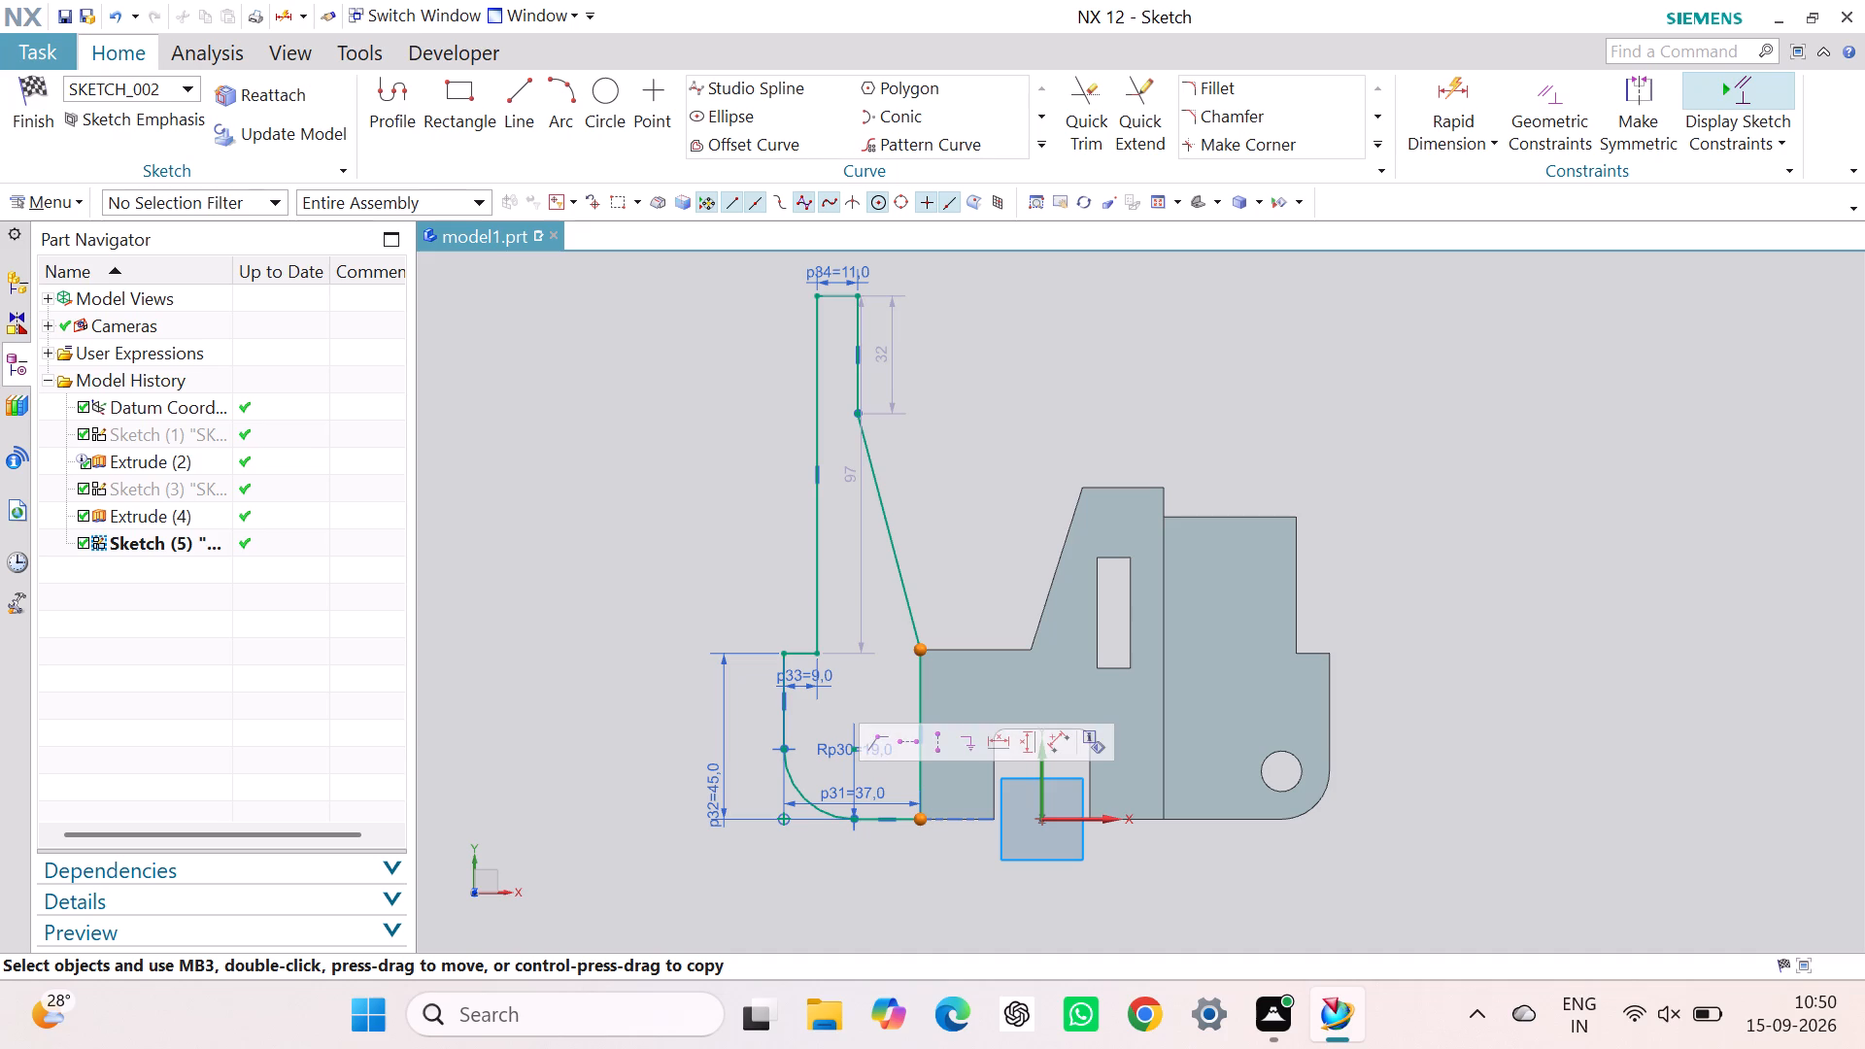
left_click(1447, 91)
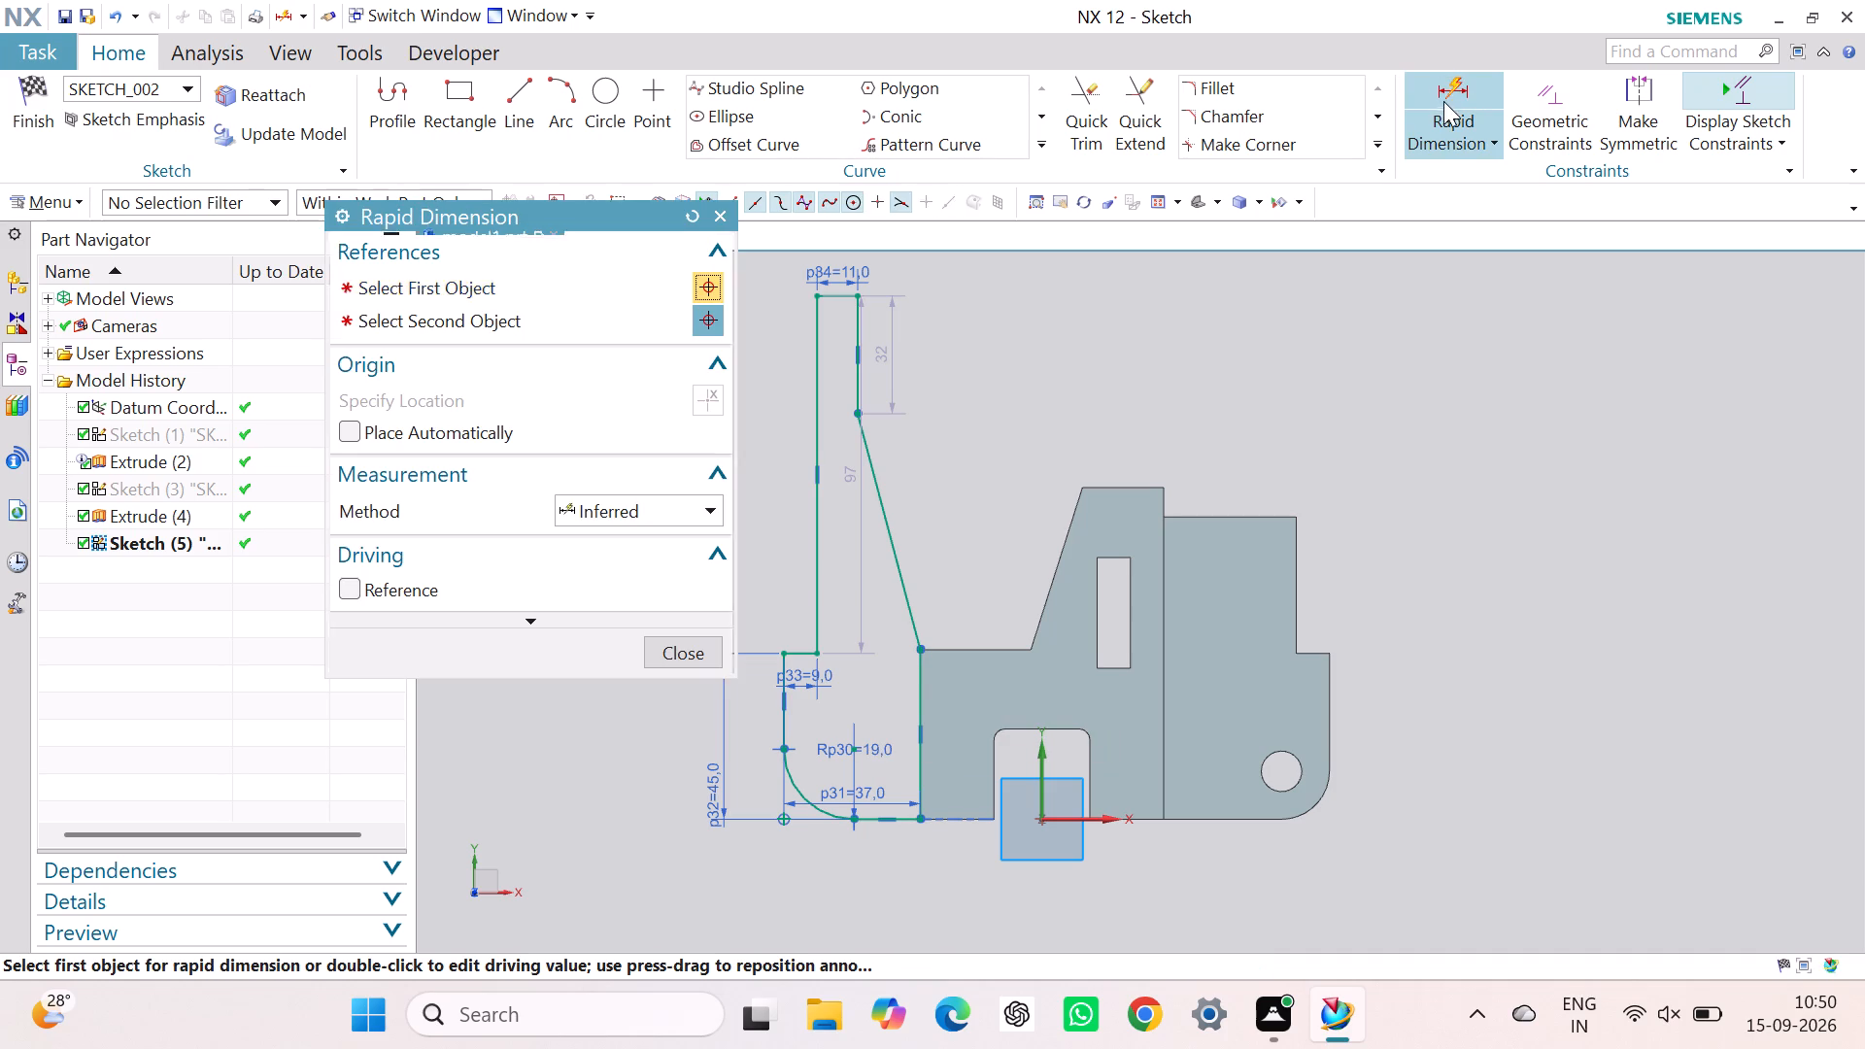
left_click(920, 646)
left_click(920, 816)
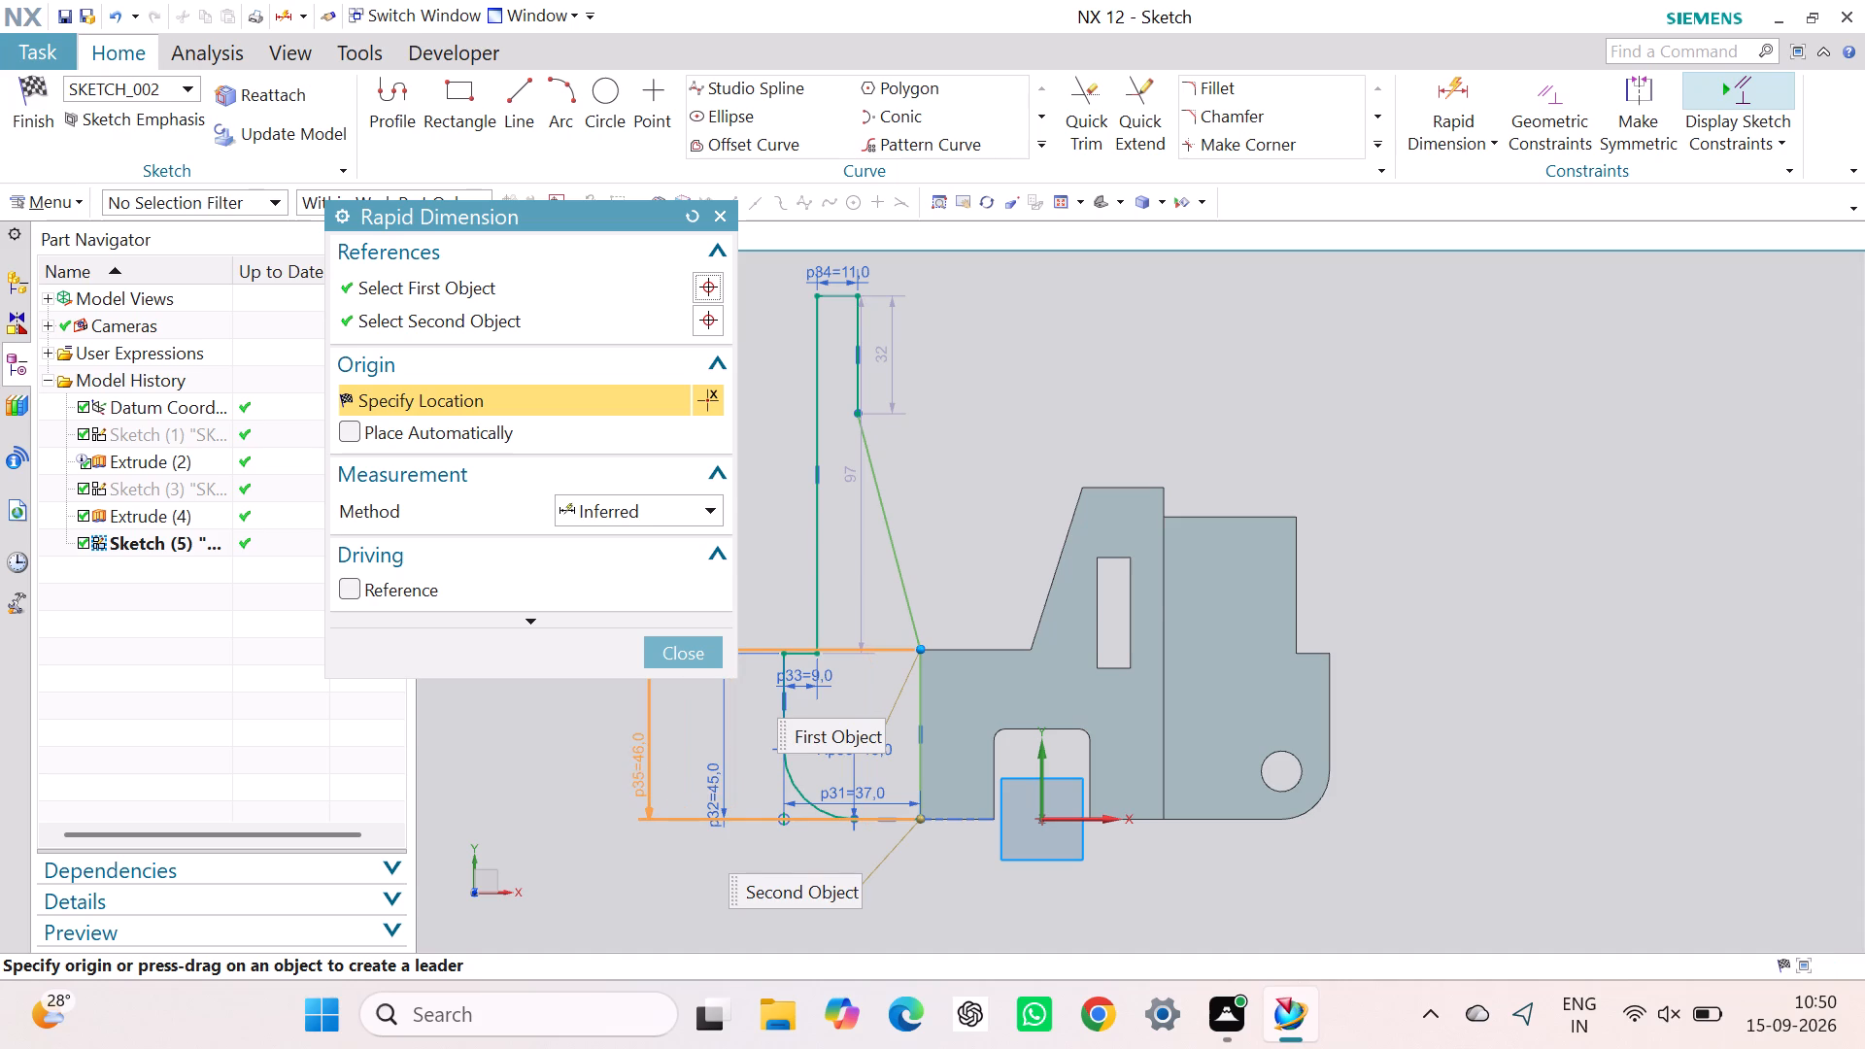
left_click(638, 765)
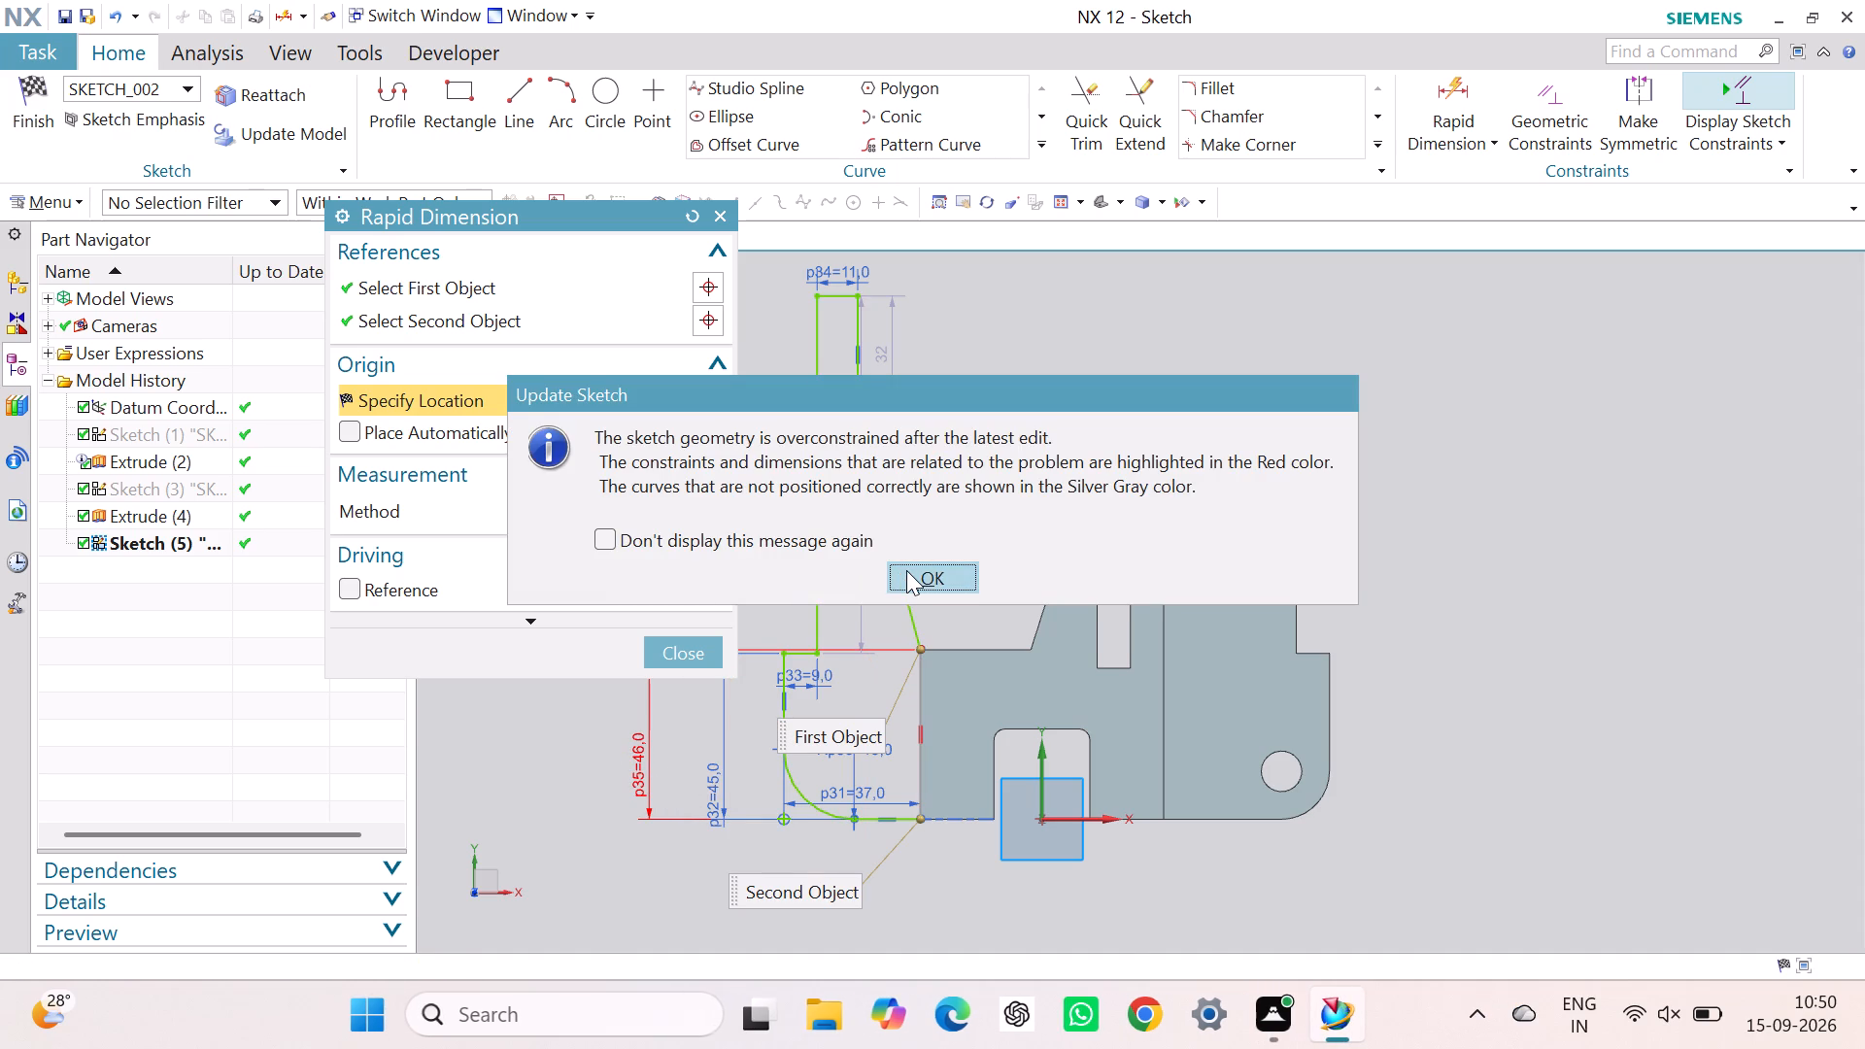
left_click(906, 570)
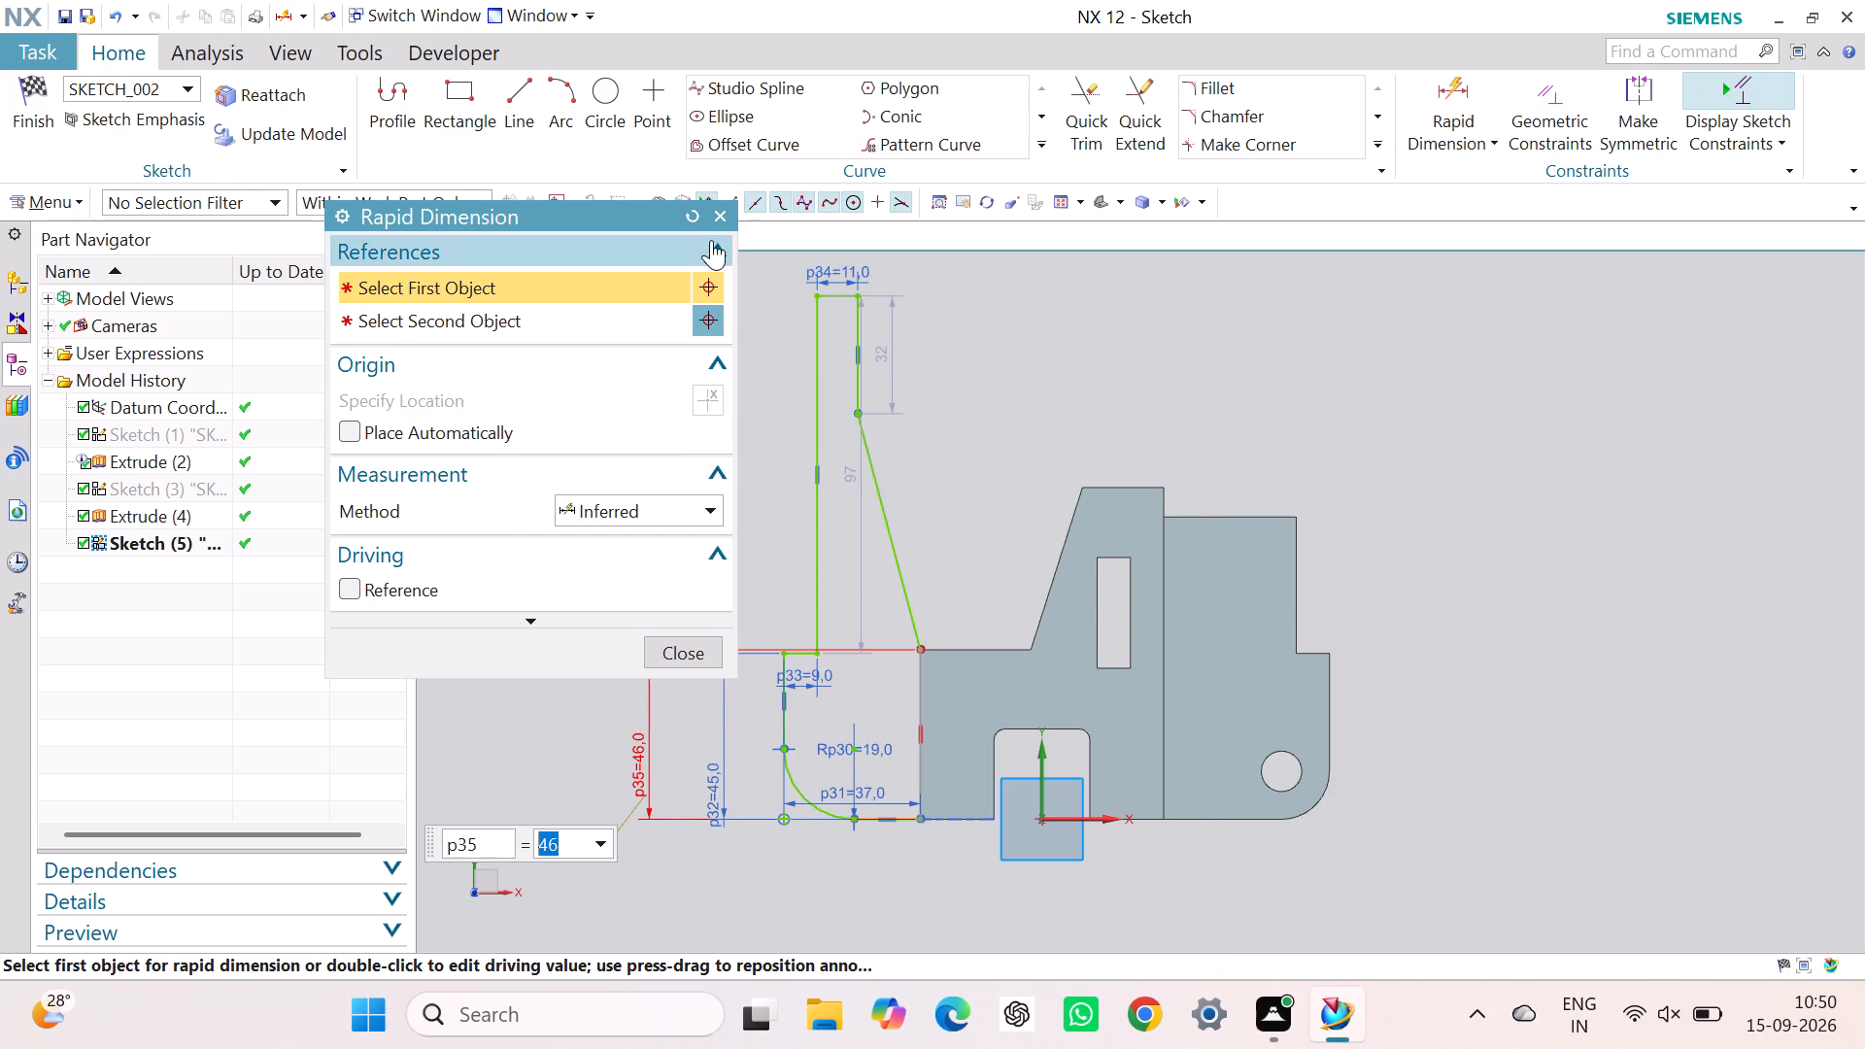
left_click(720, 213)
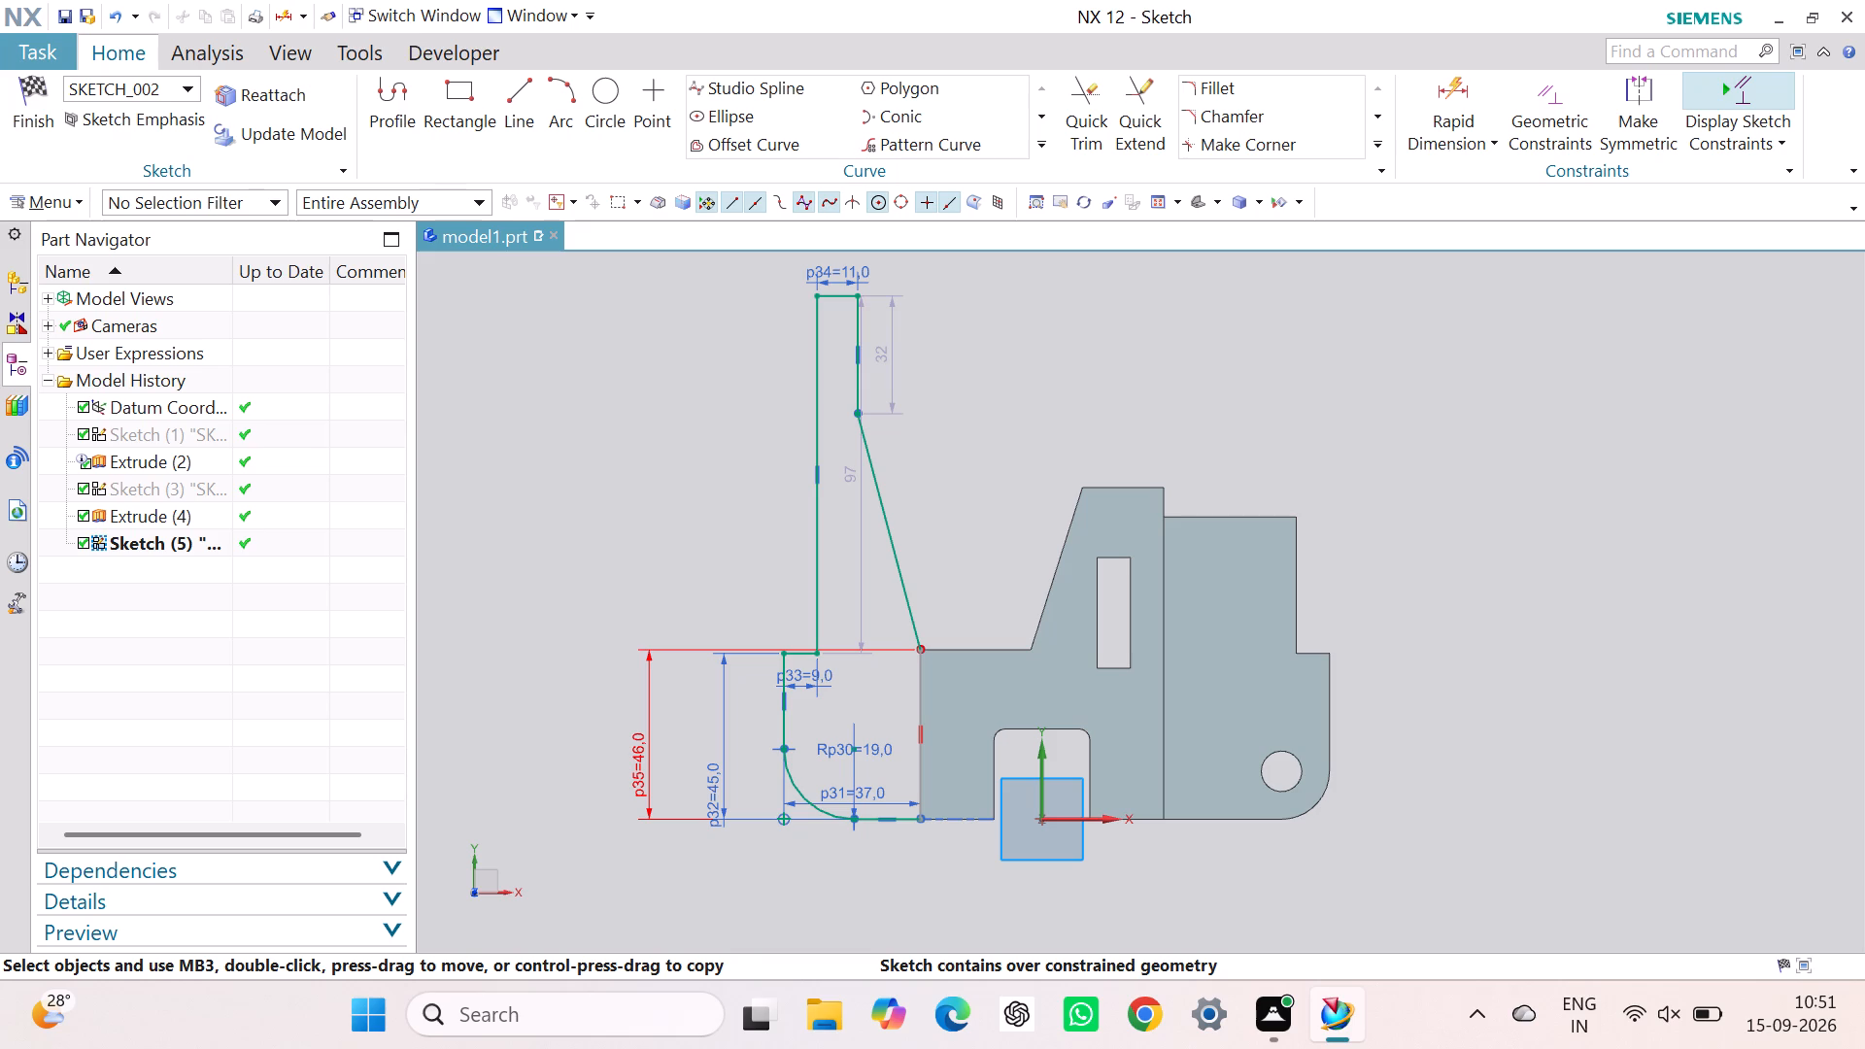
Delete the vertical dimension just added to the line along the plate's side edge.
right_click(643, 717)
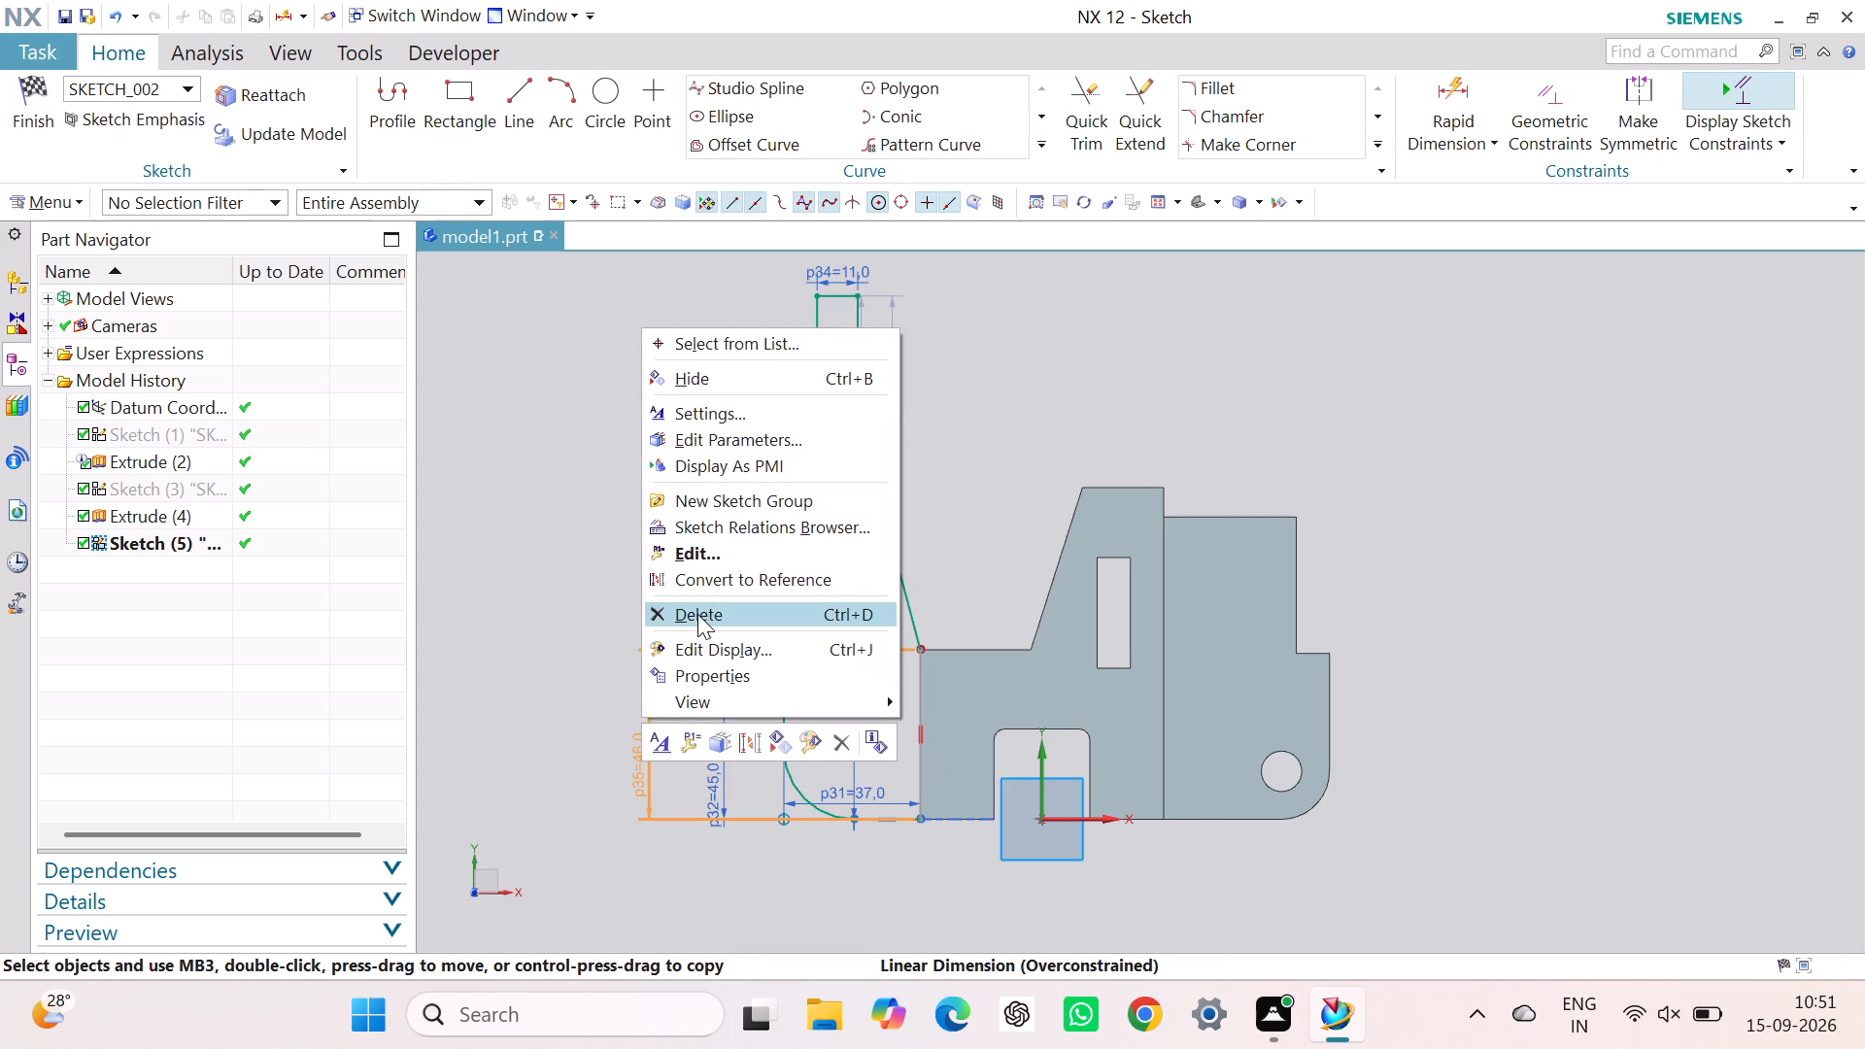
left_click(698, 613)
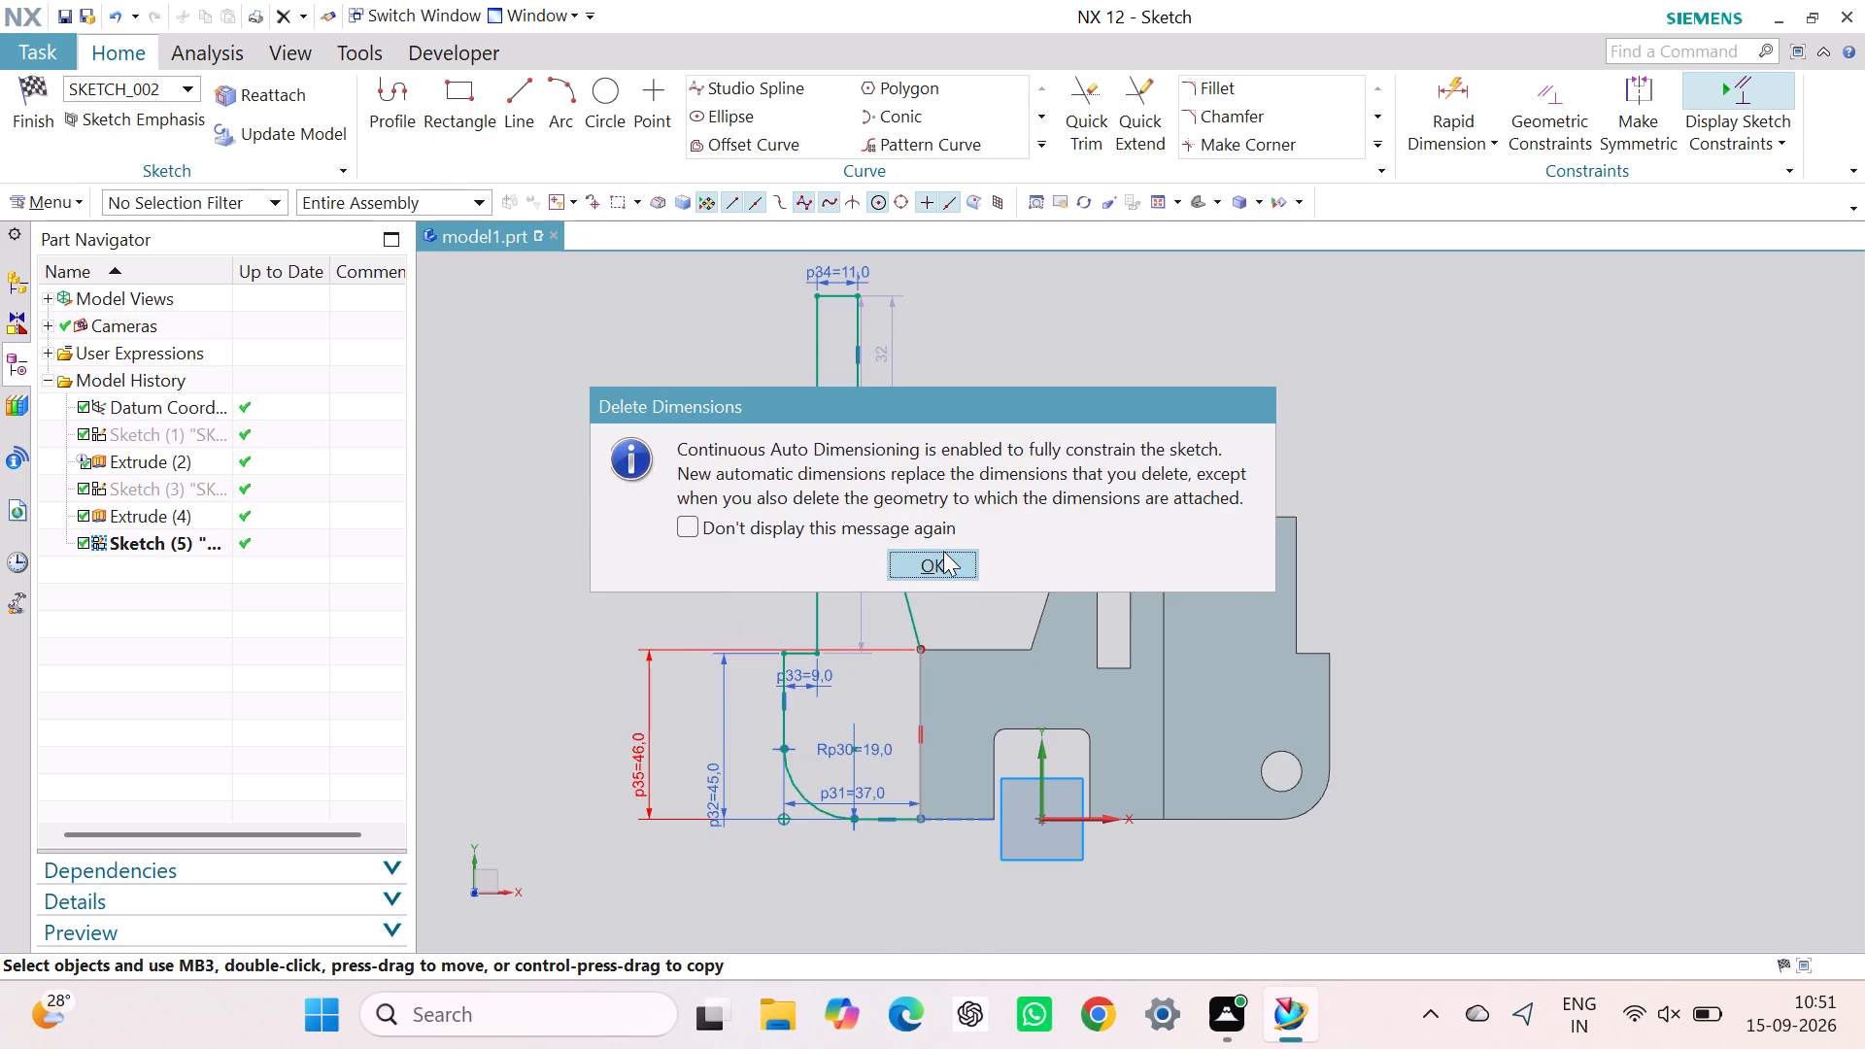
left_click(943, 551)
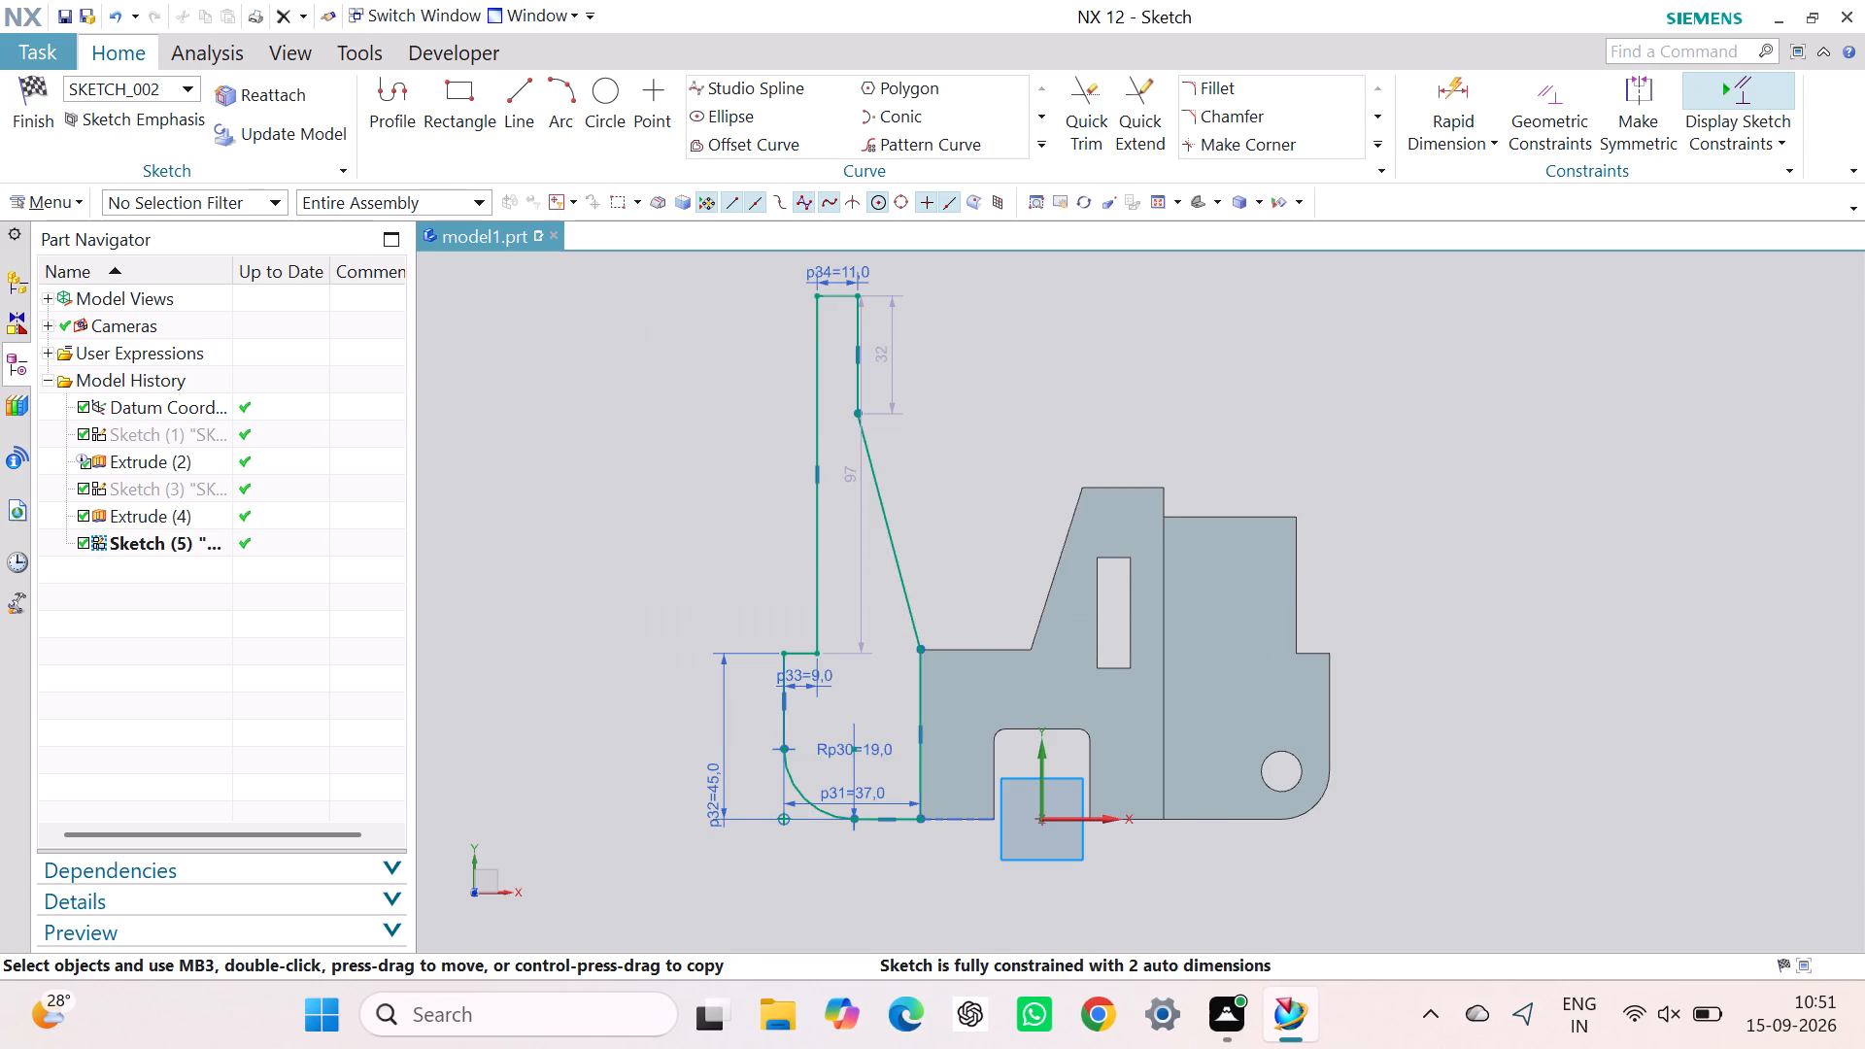
Sketch an 11 mm diameter circle centred on the profile's corner fillet arc.
left_click_drag(1188, 348, 1203, 332)
left_click(618, 103)
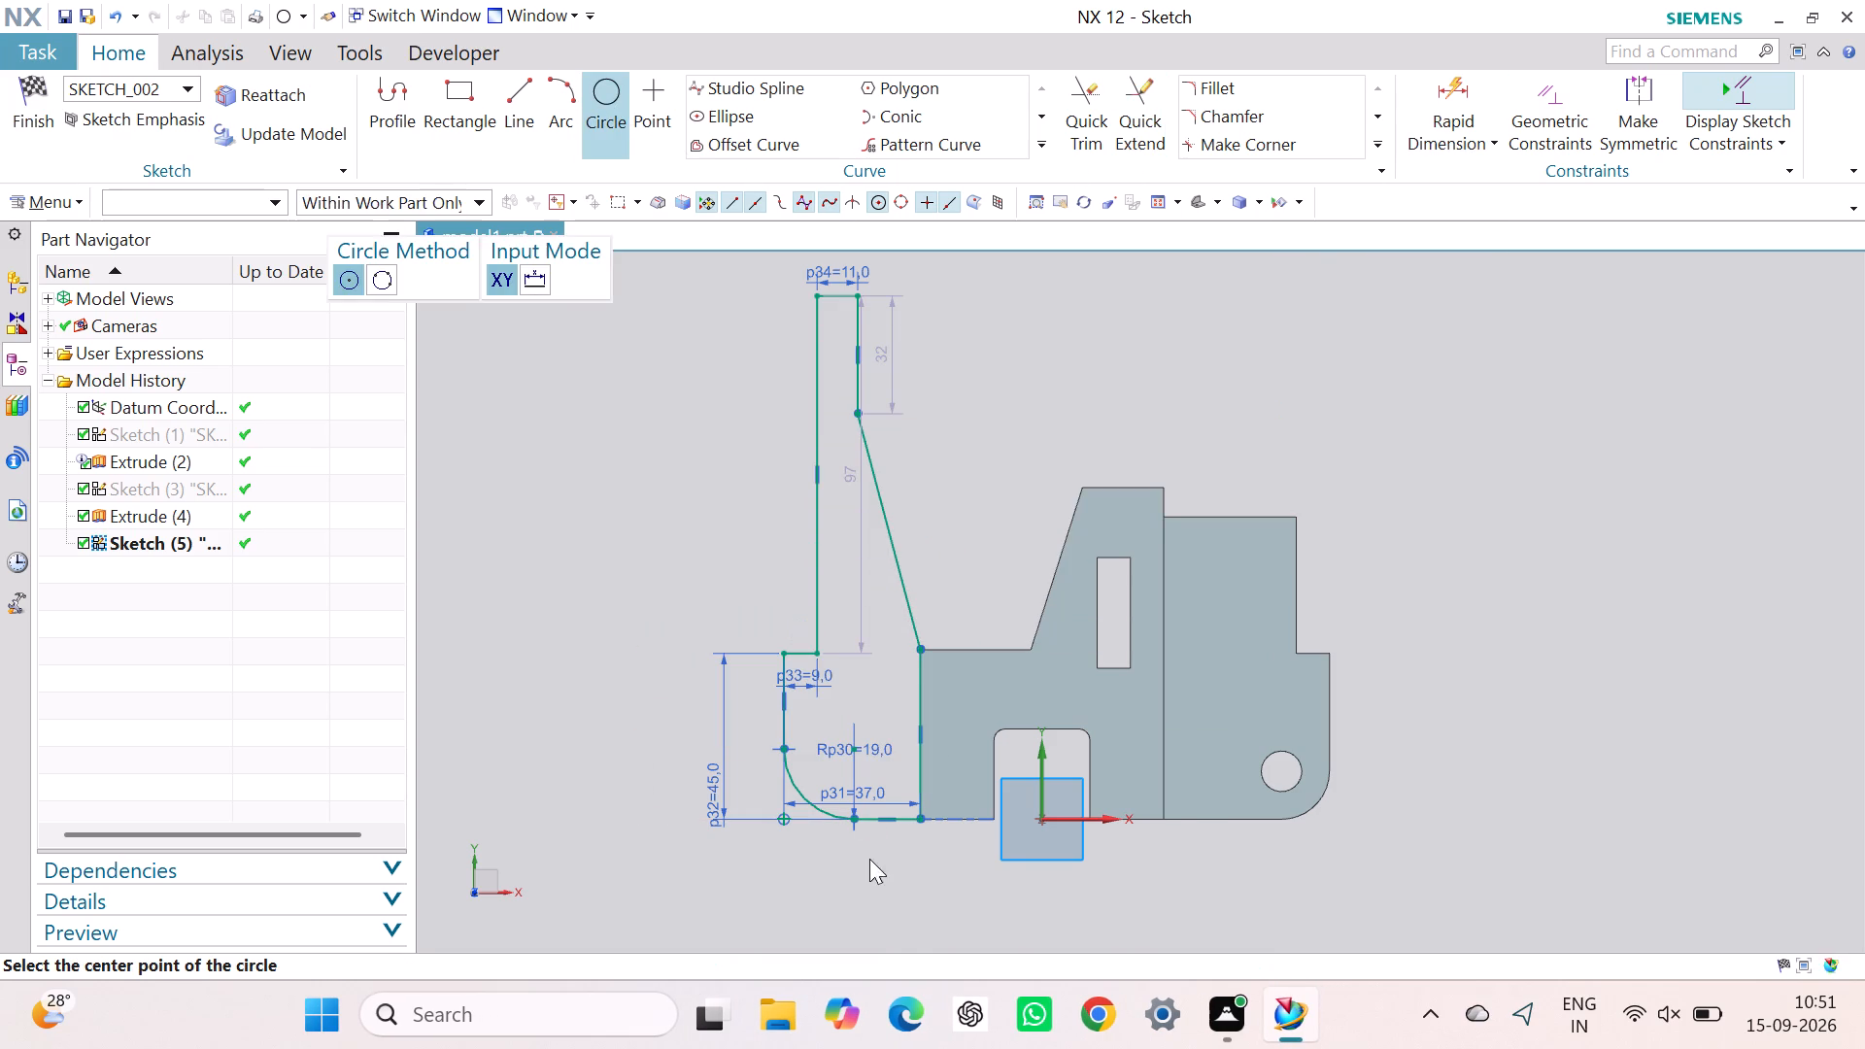
scroll(844, 778, "down", 2)
scroll(856, 752, "up", 6)
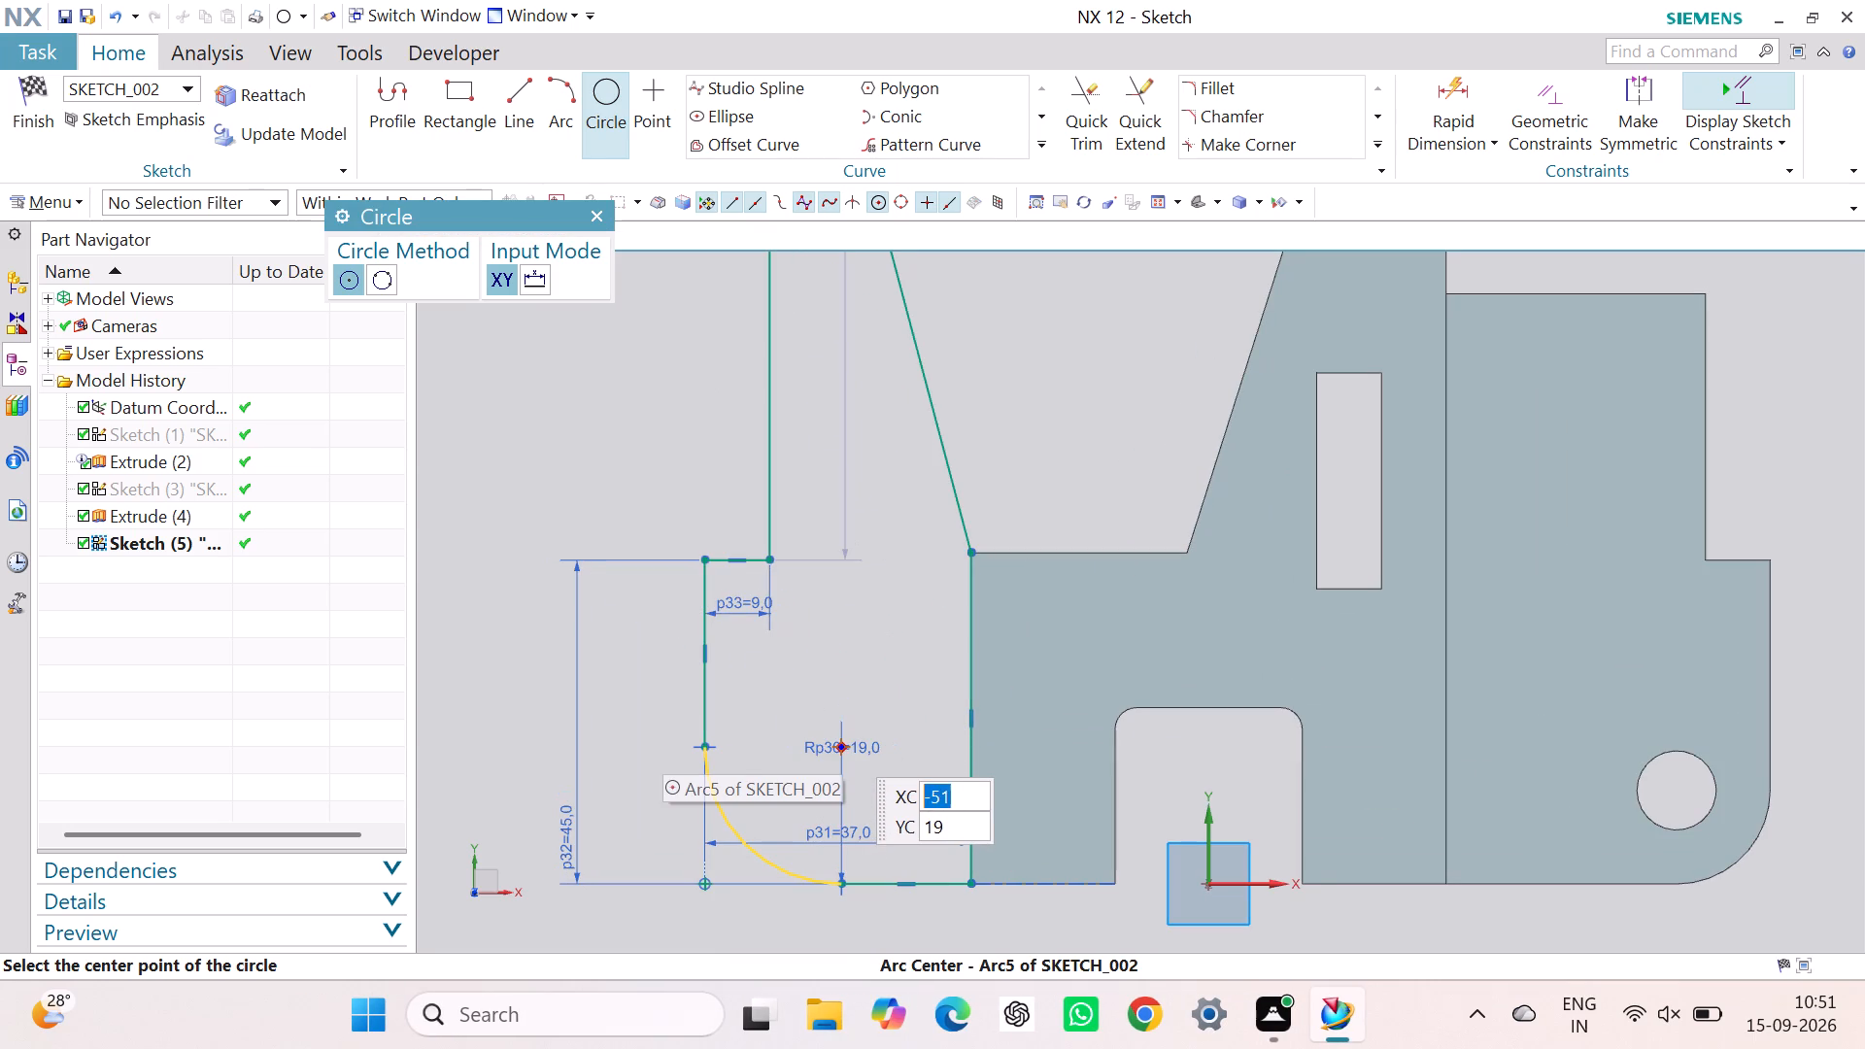
left_click(844, 745)
type("11")
key("Return")
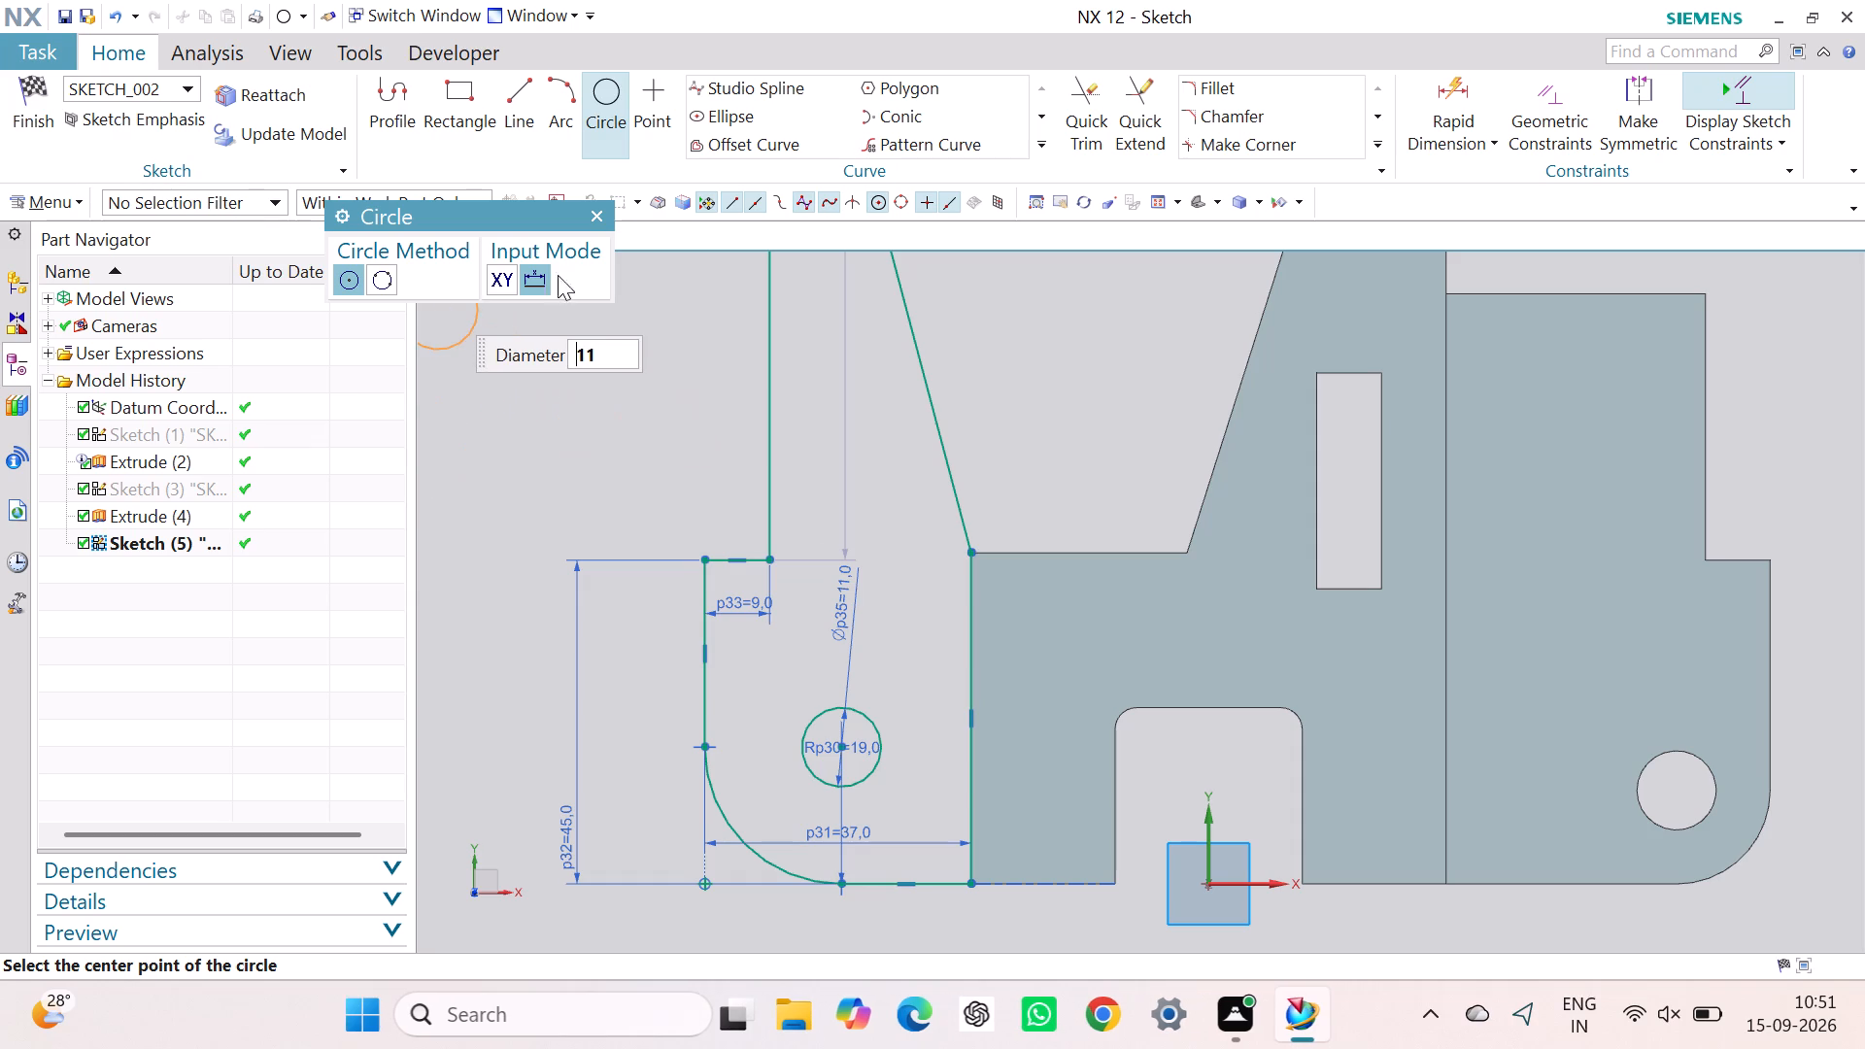
left_click(592, 216)
Dimension the vertical distance from the plate's base corner to the upper end of the tapered line and set it to 98 mm.
scroll(834, 577, "up", 2)
scroll(862, 599, "down", 2)
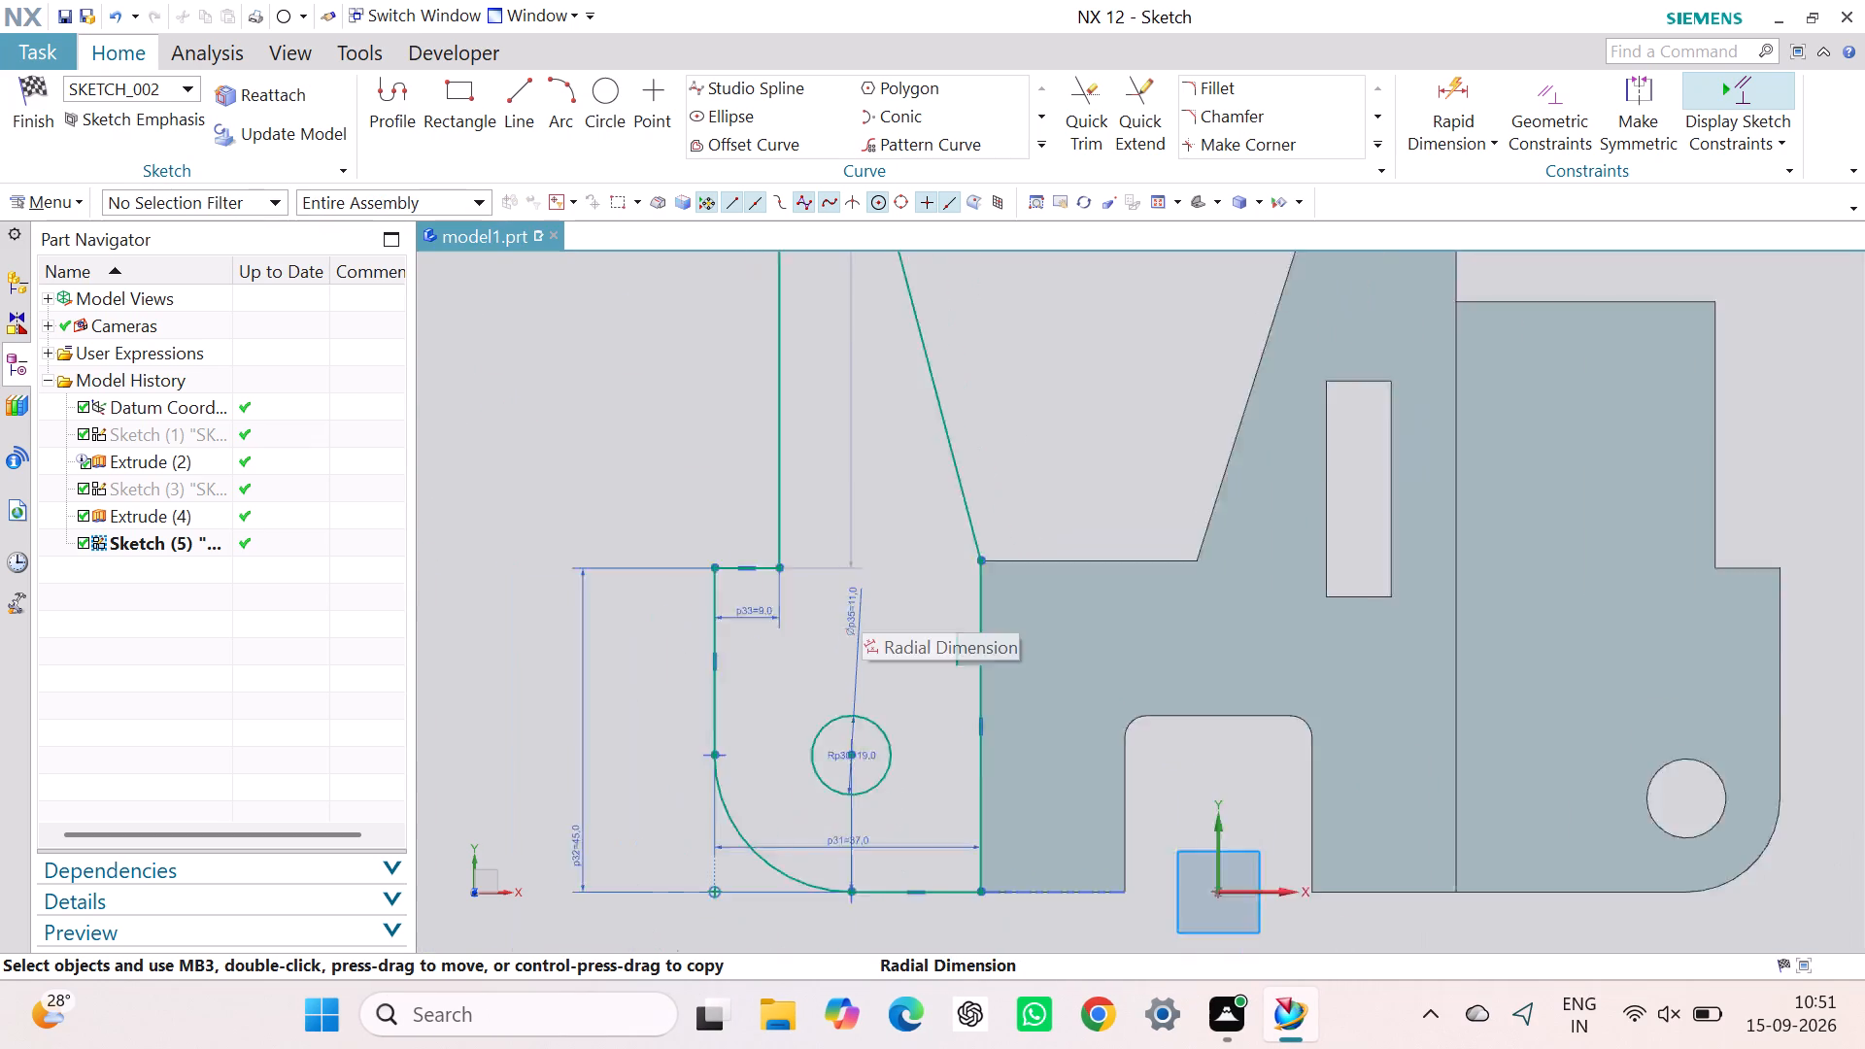
scroll(862, 599, "down", 5)
scroll(862, 573, "up", 2)
scroll(853, 489, "down", 1)
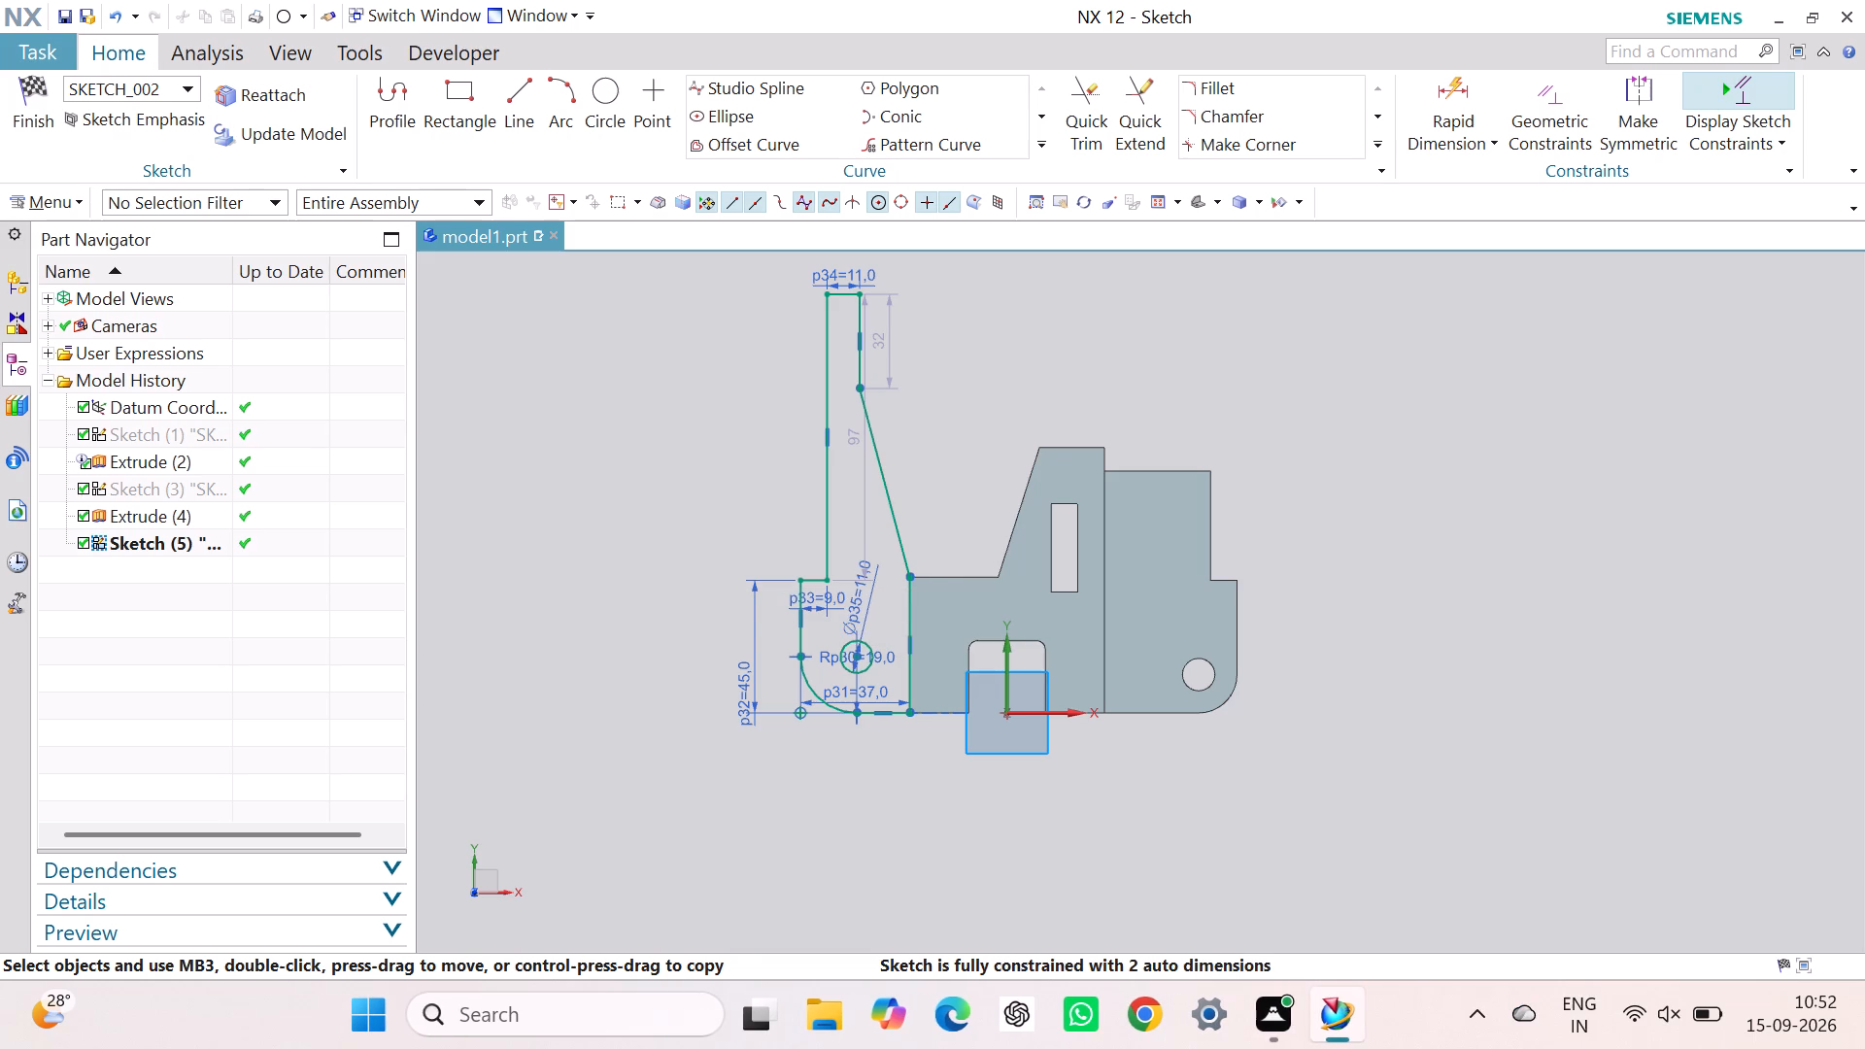
left_click(912, 710)
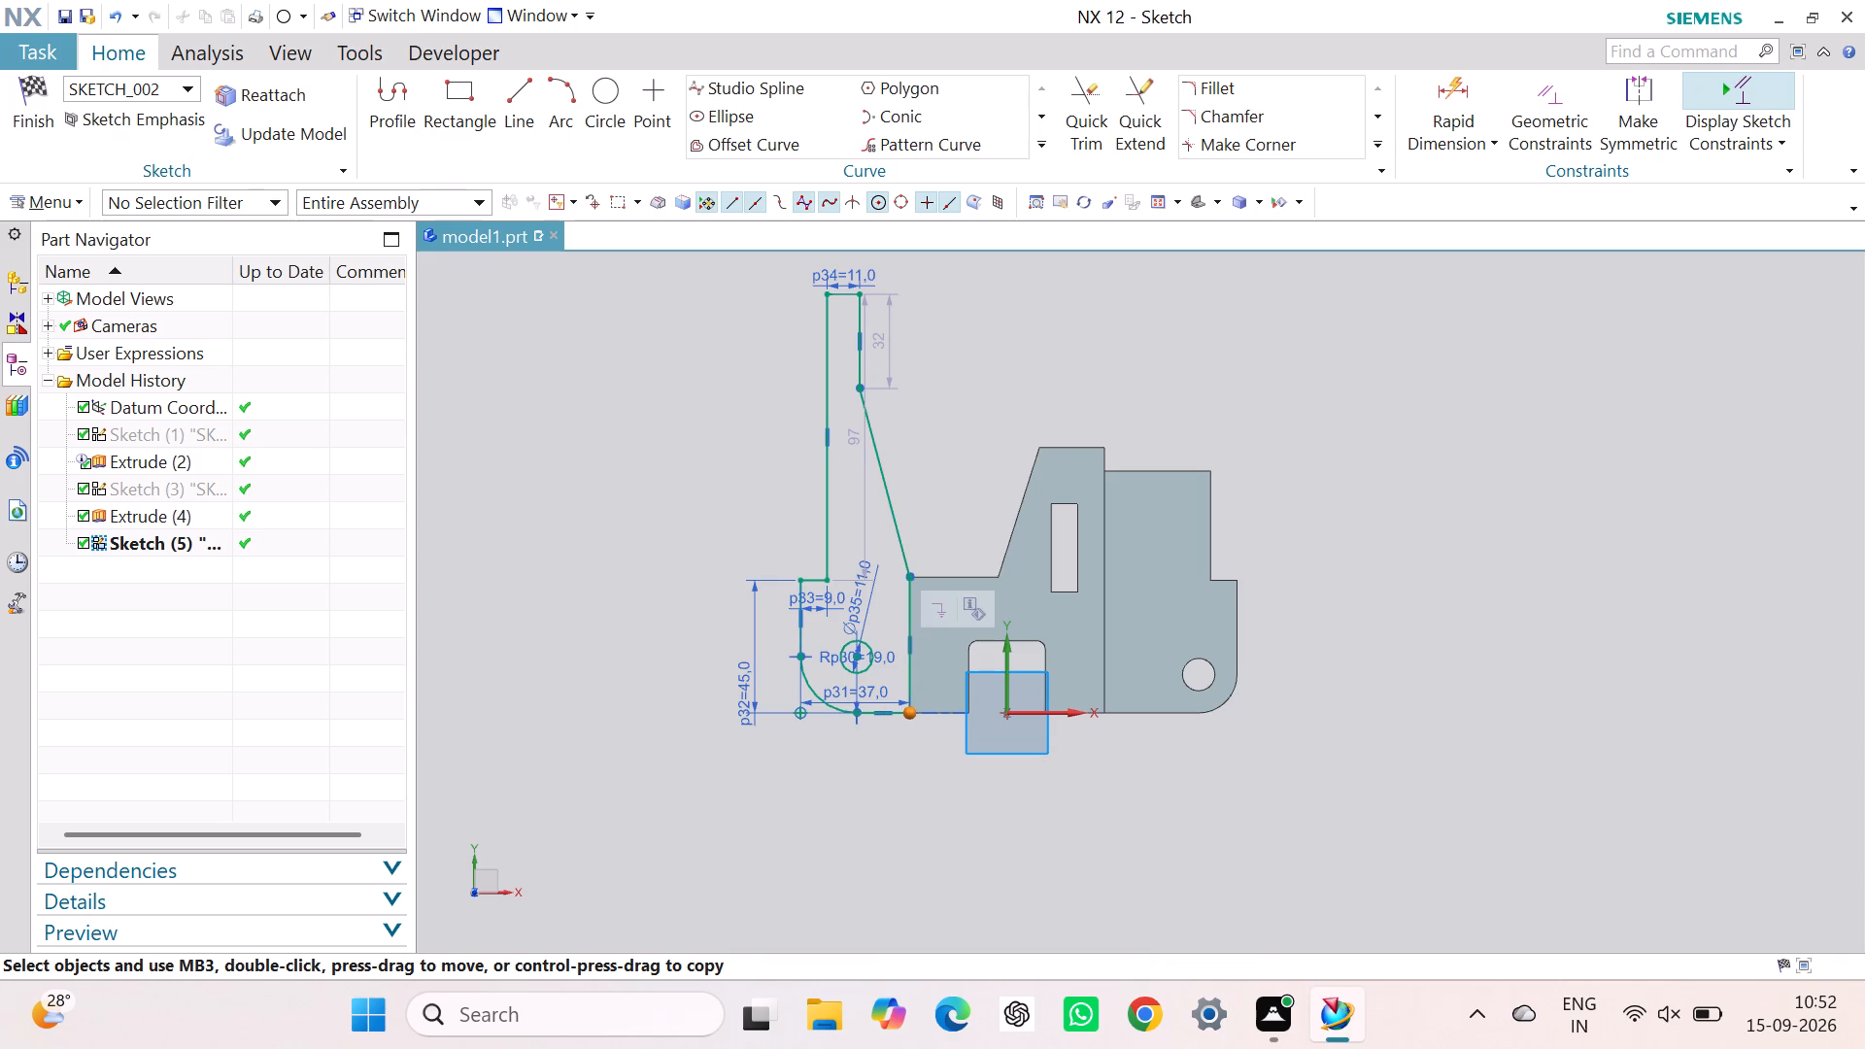
left_click(856, 389)
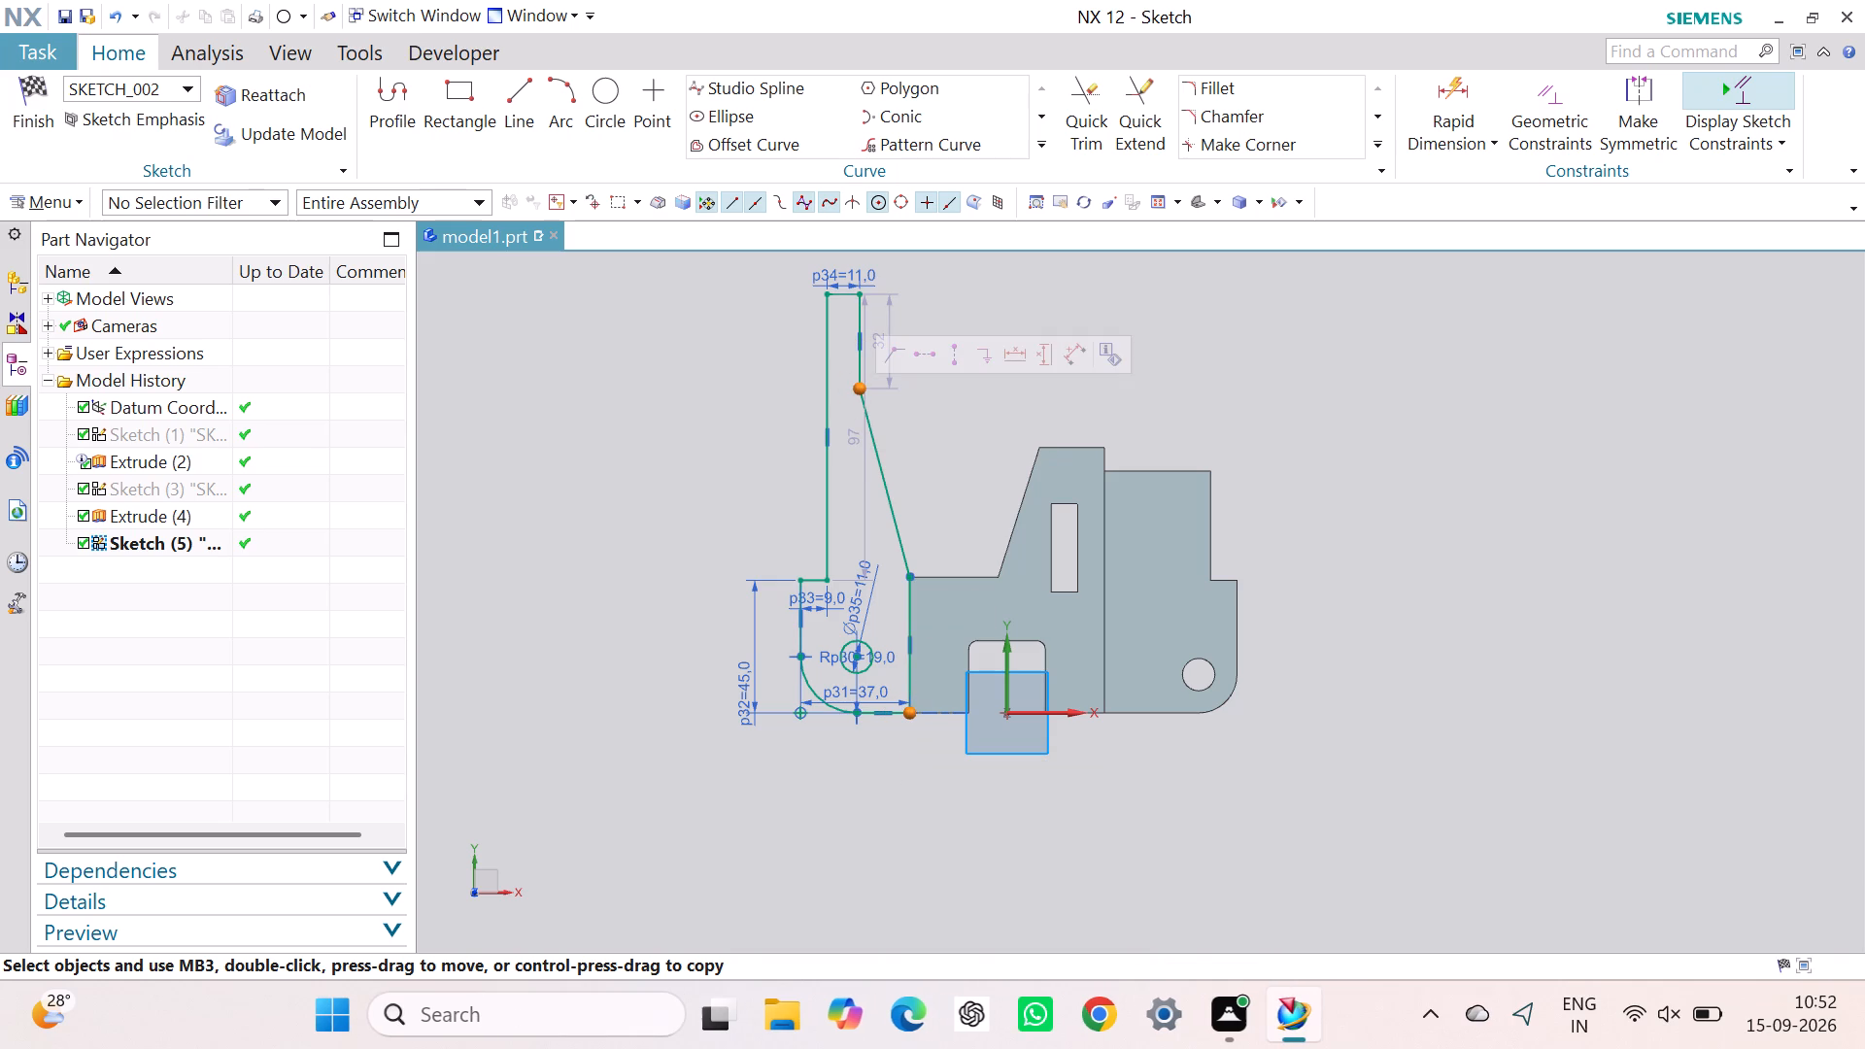
left_click_drag(1244, 375, 1247, 366)
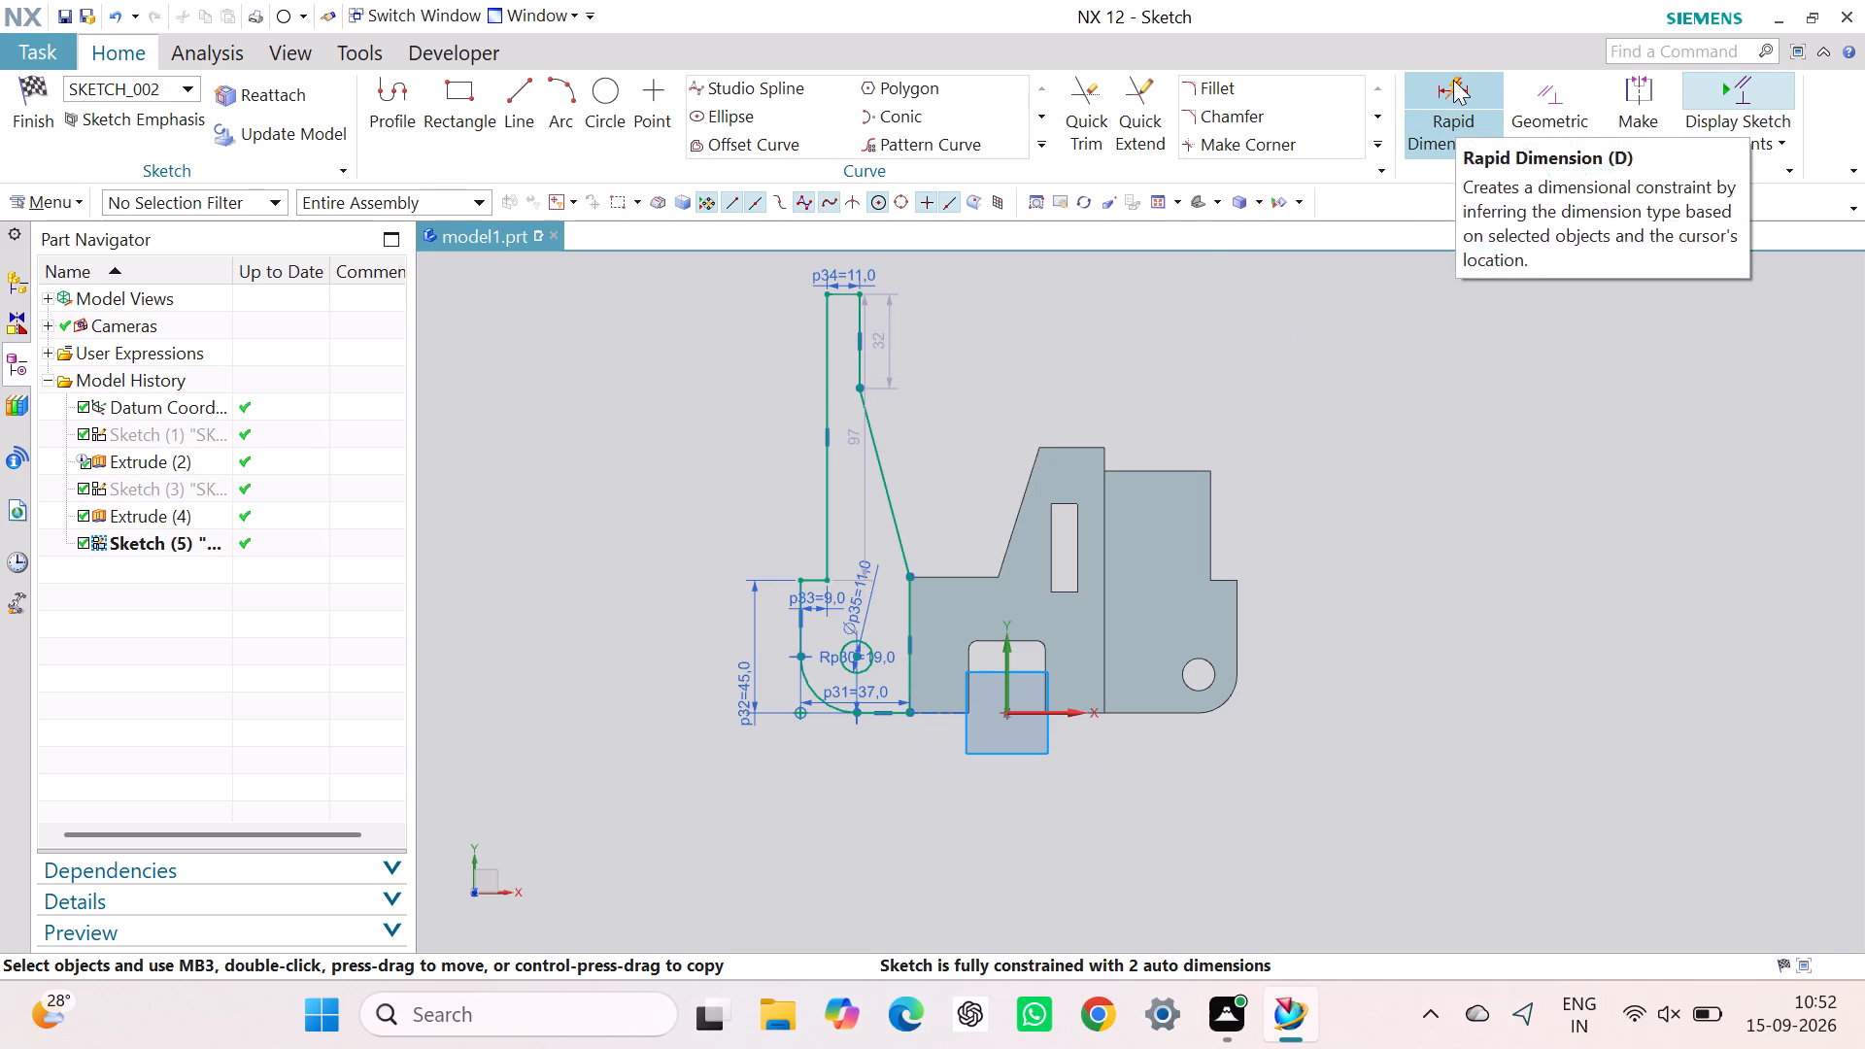
left_click(1453, 80)
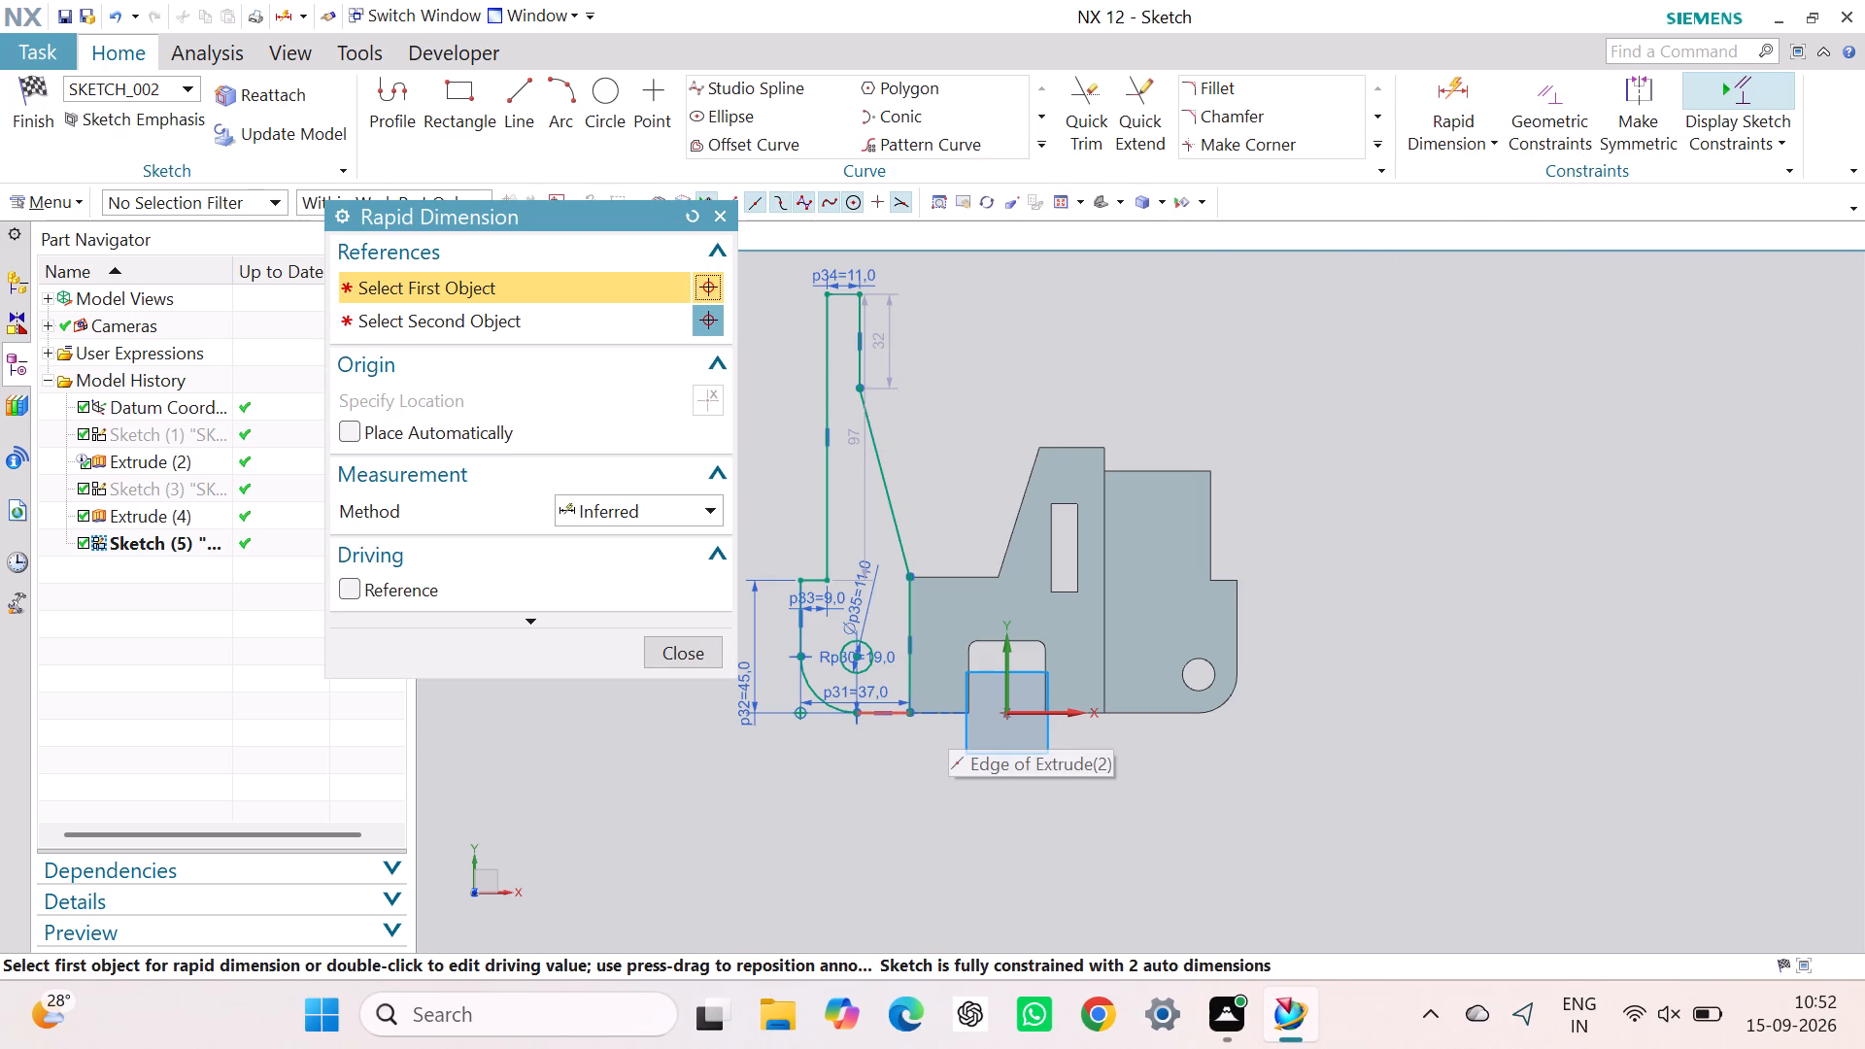
left_click(910, 716)
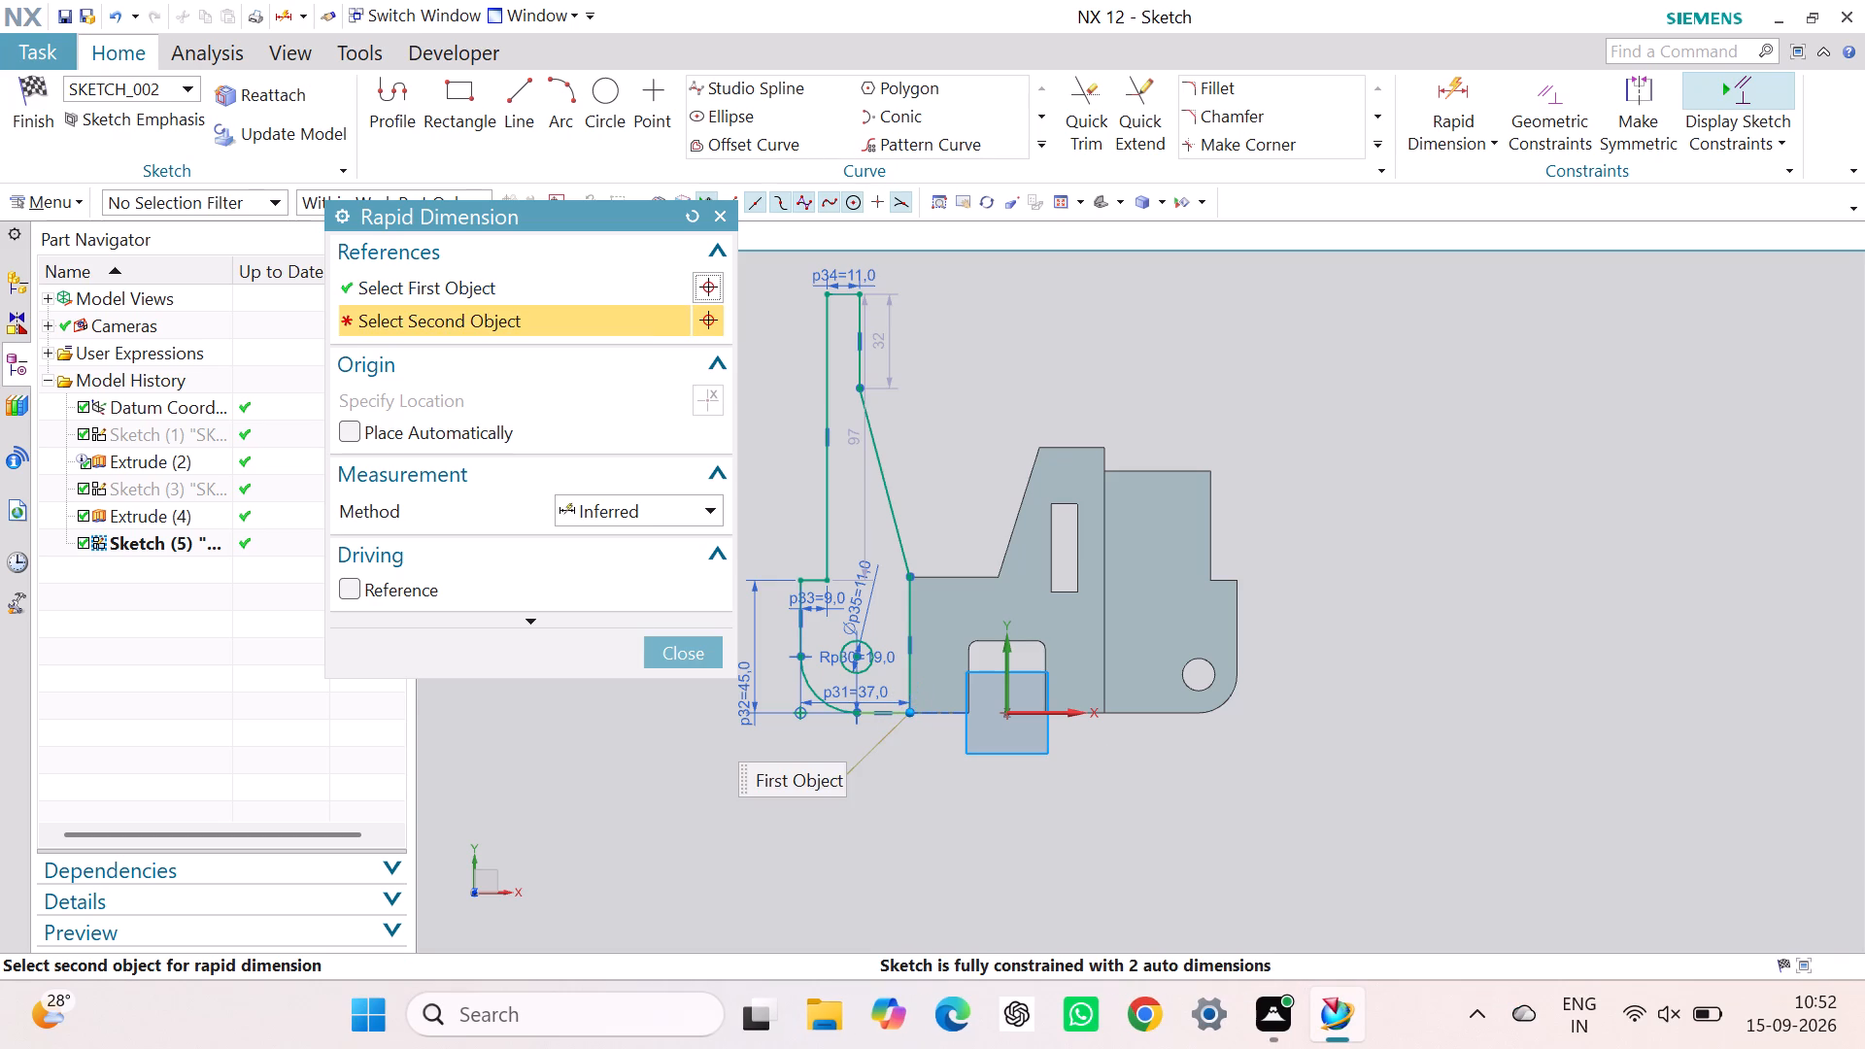
left_click(861, 384)
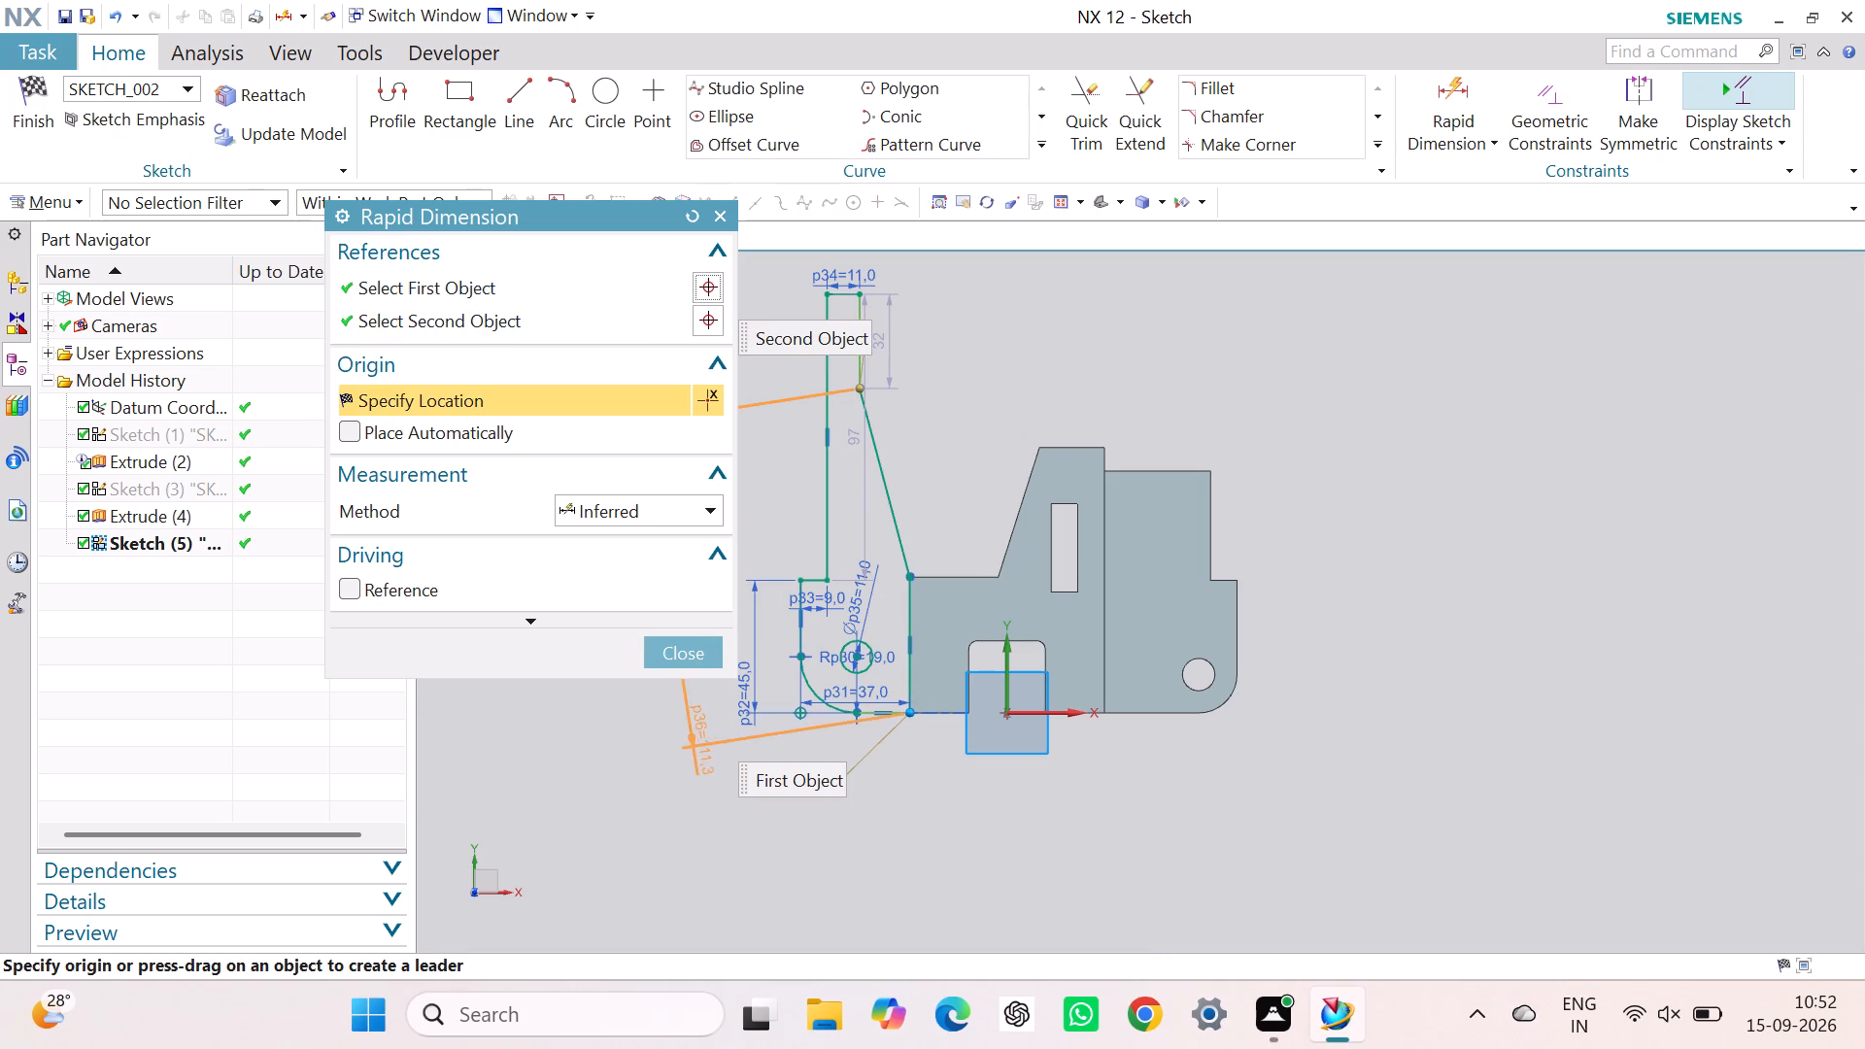
left_click(691, 697)
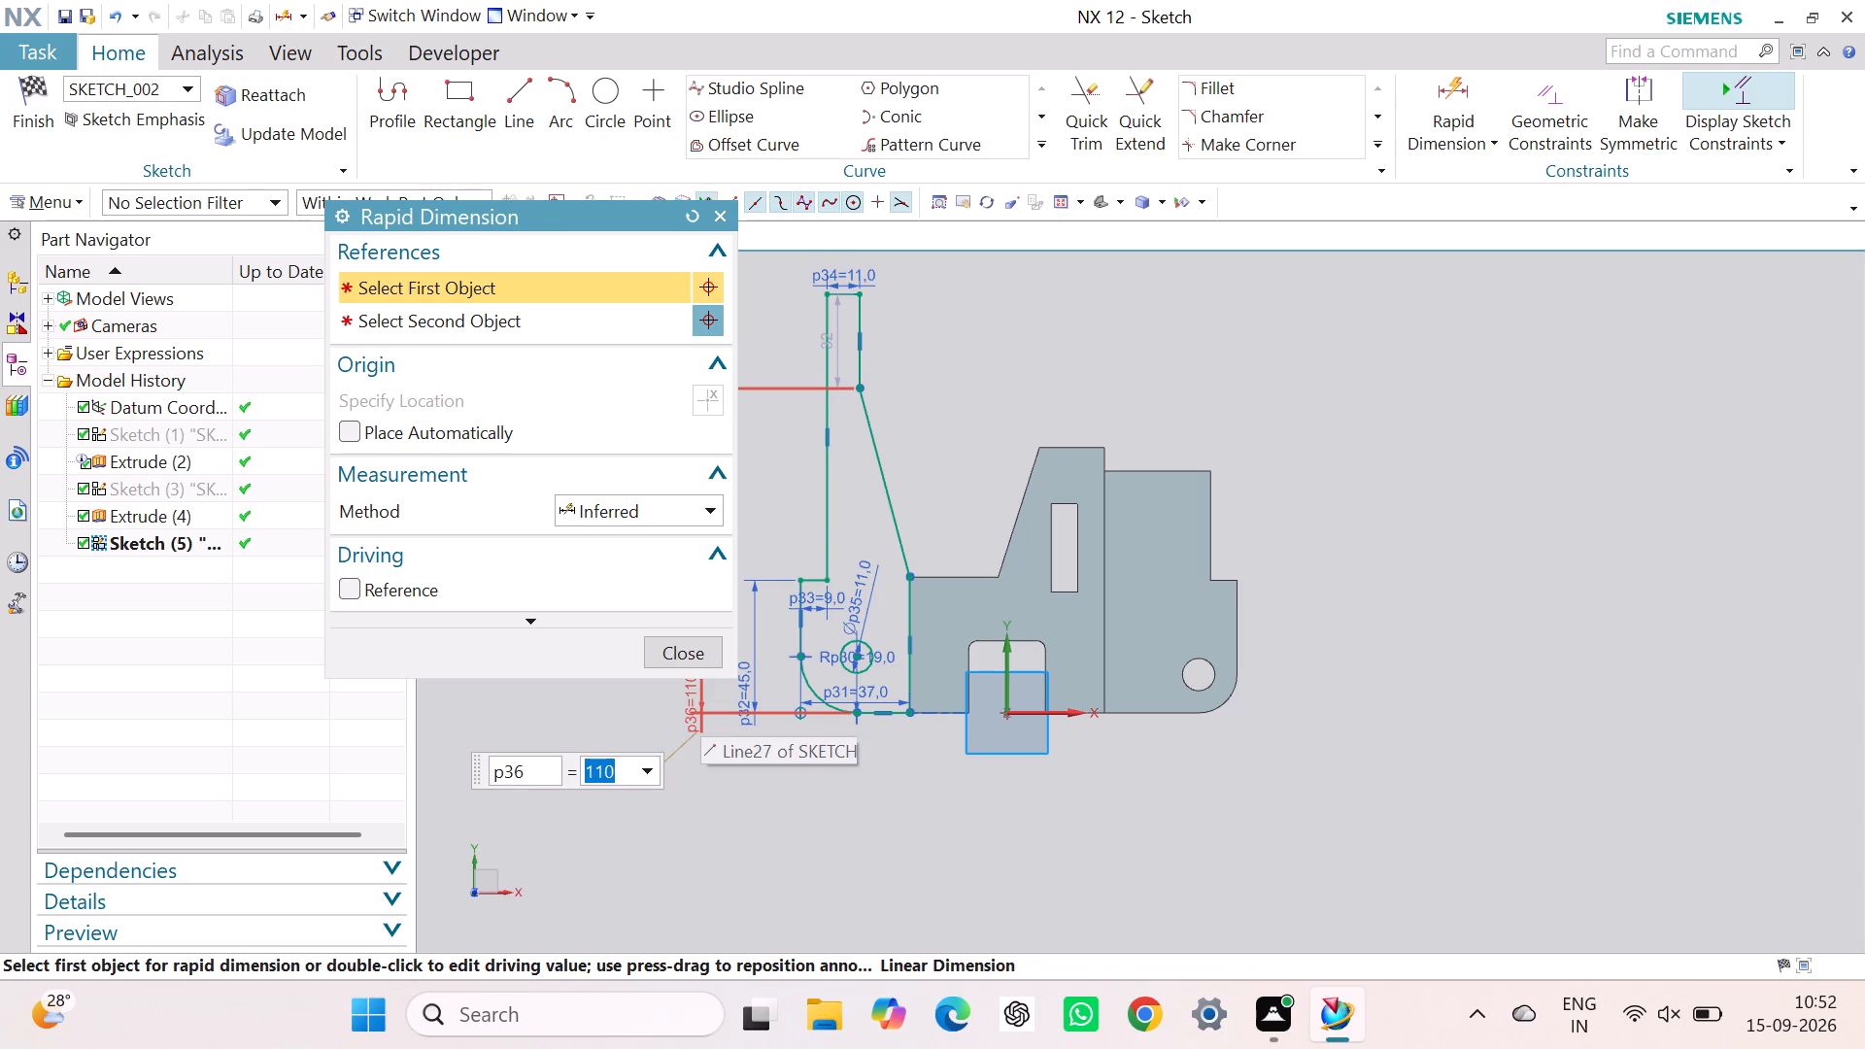
type("98")
key("Return")
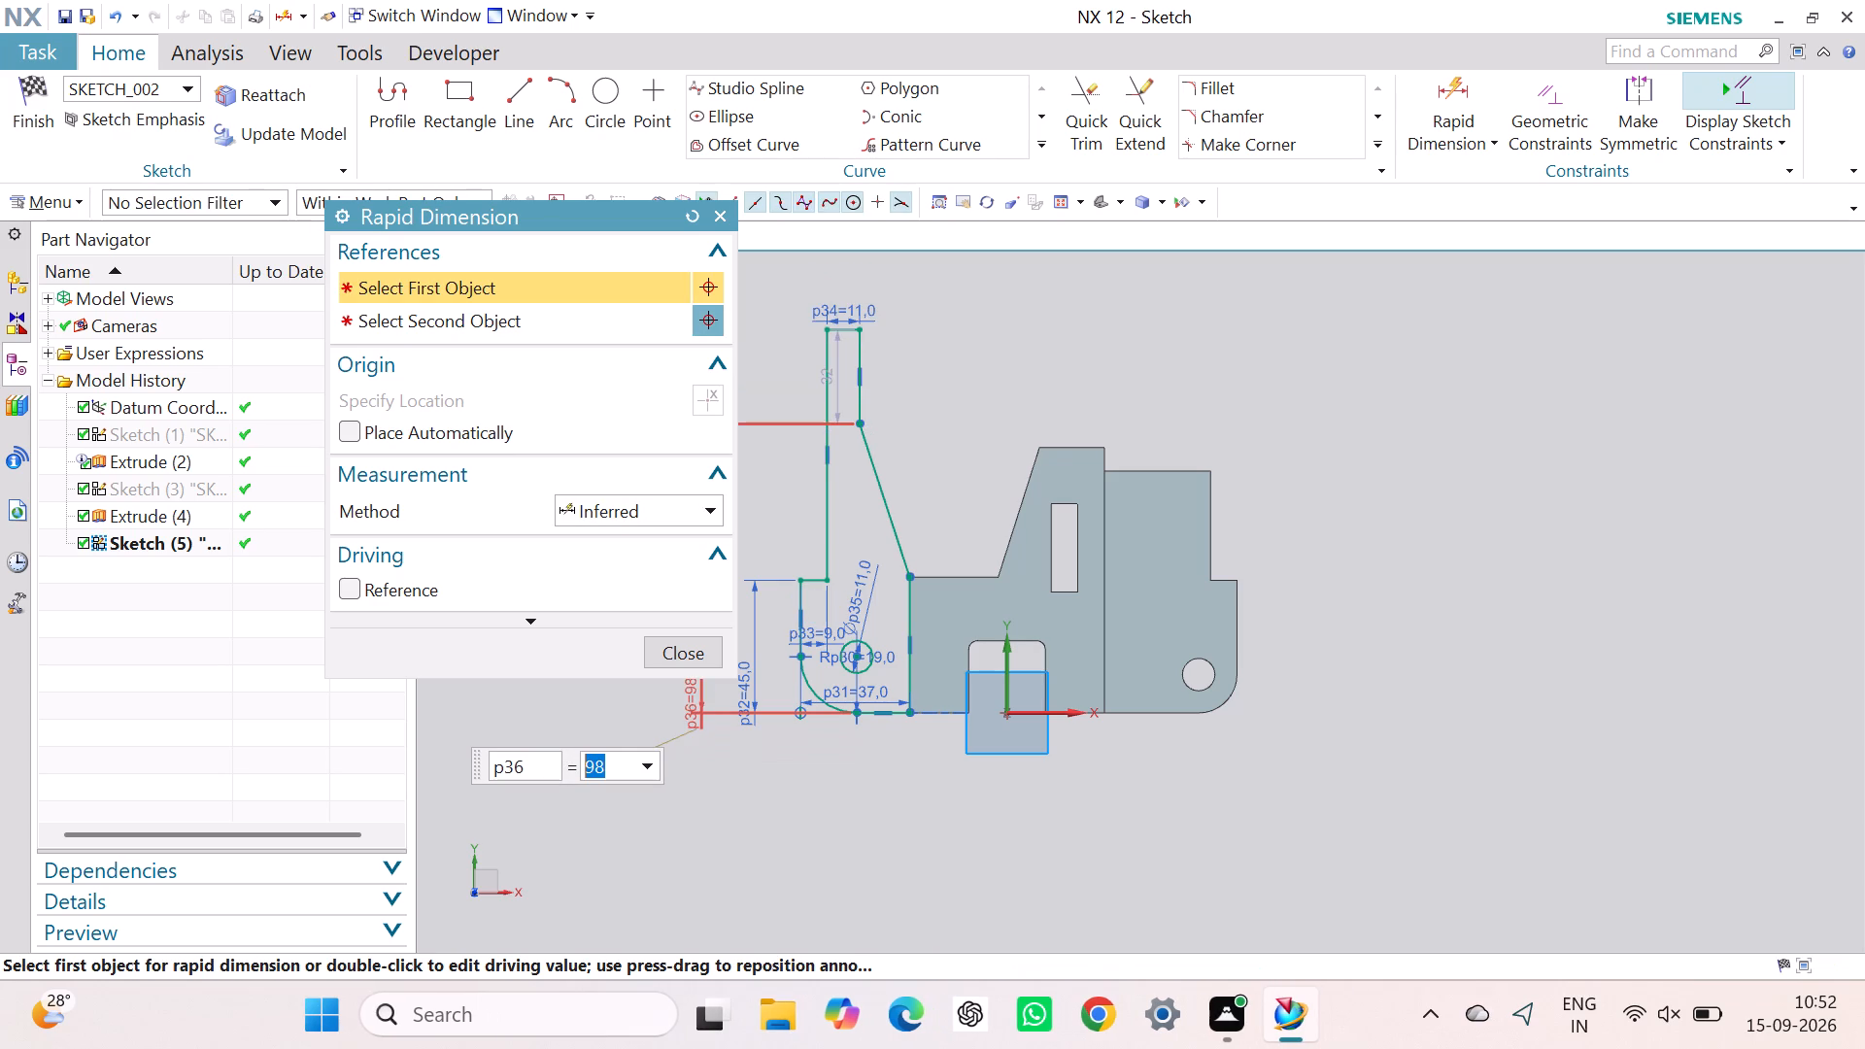
left_click(656, 646)
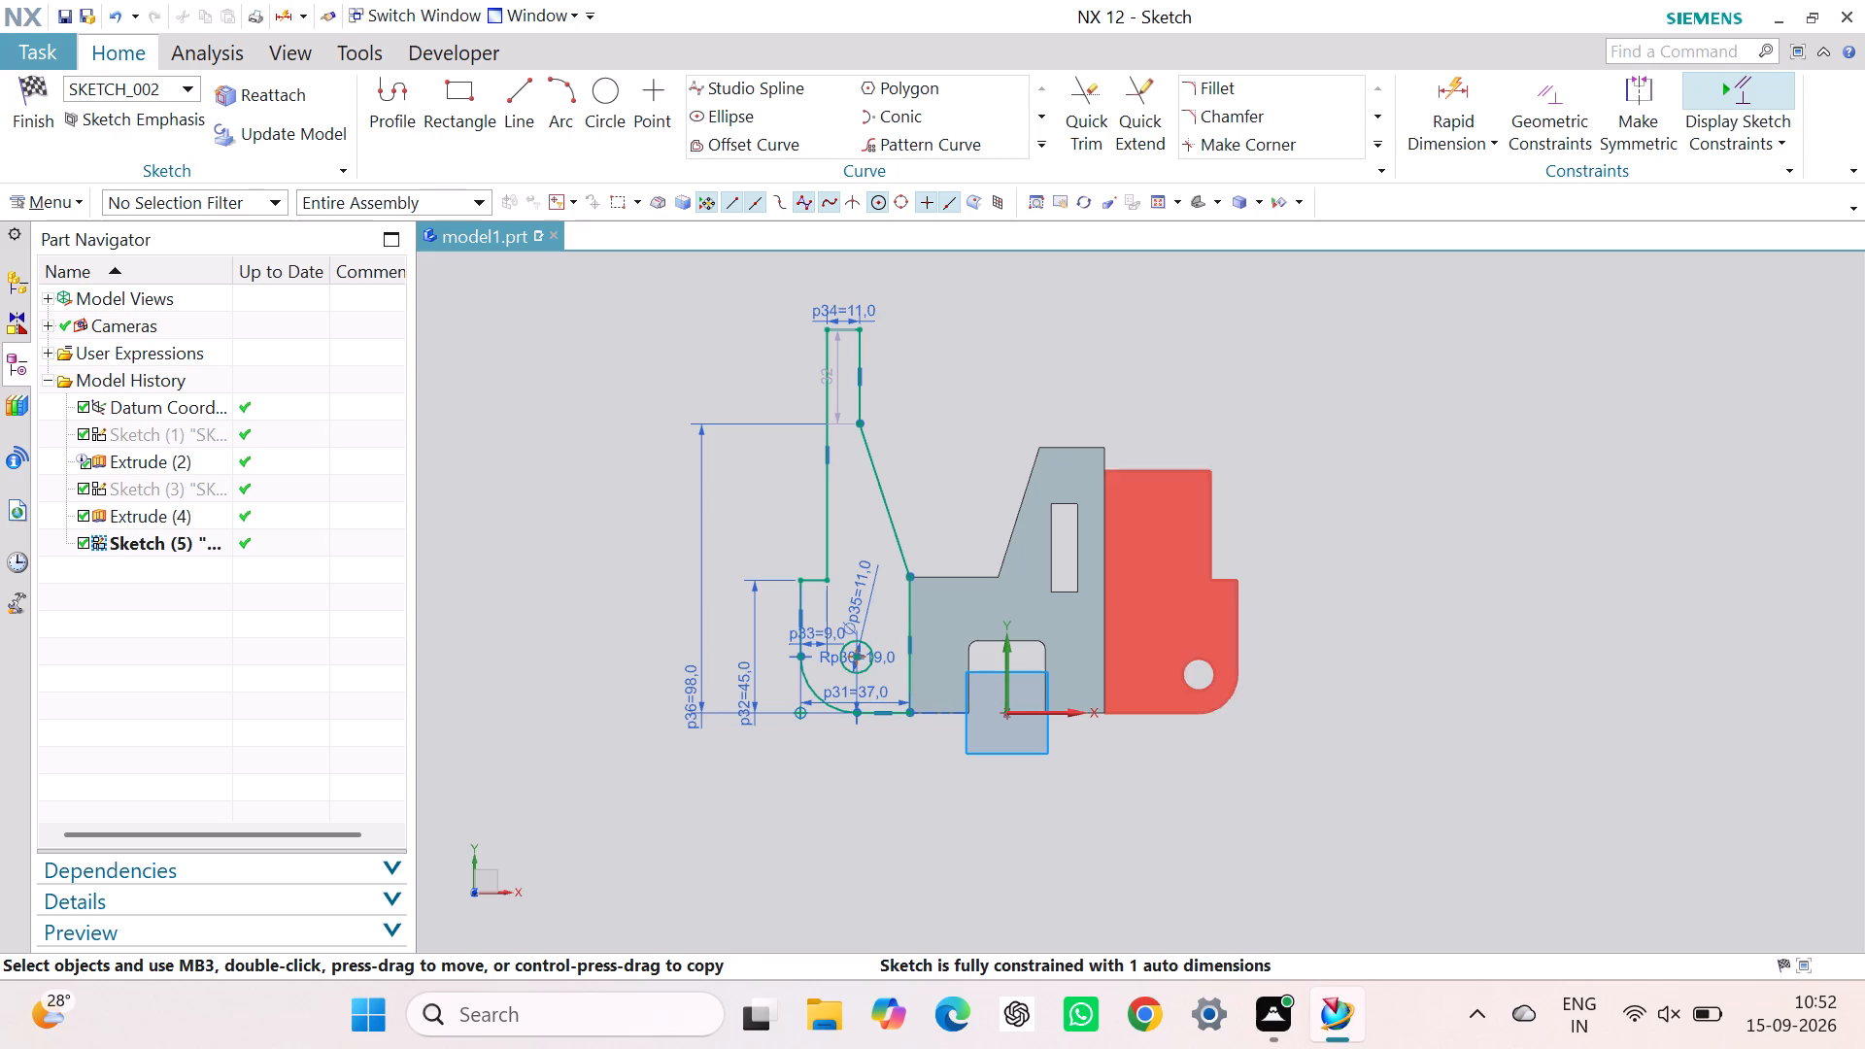
scroll(1159, 489, "up", 1)
scroll(1159, 489, "down", 2)
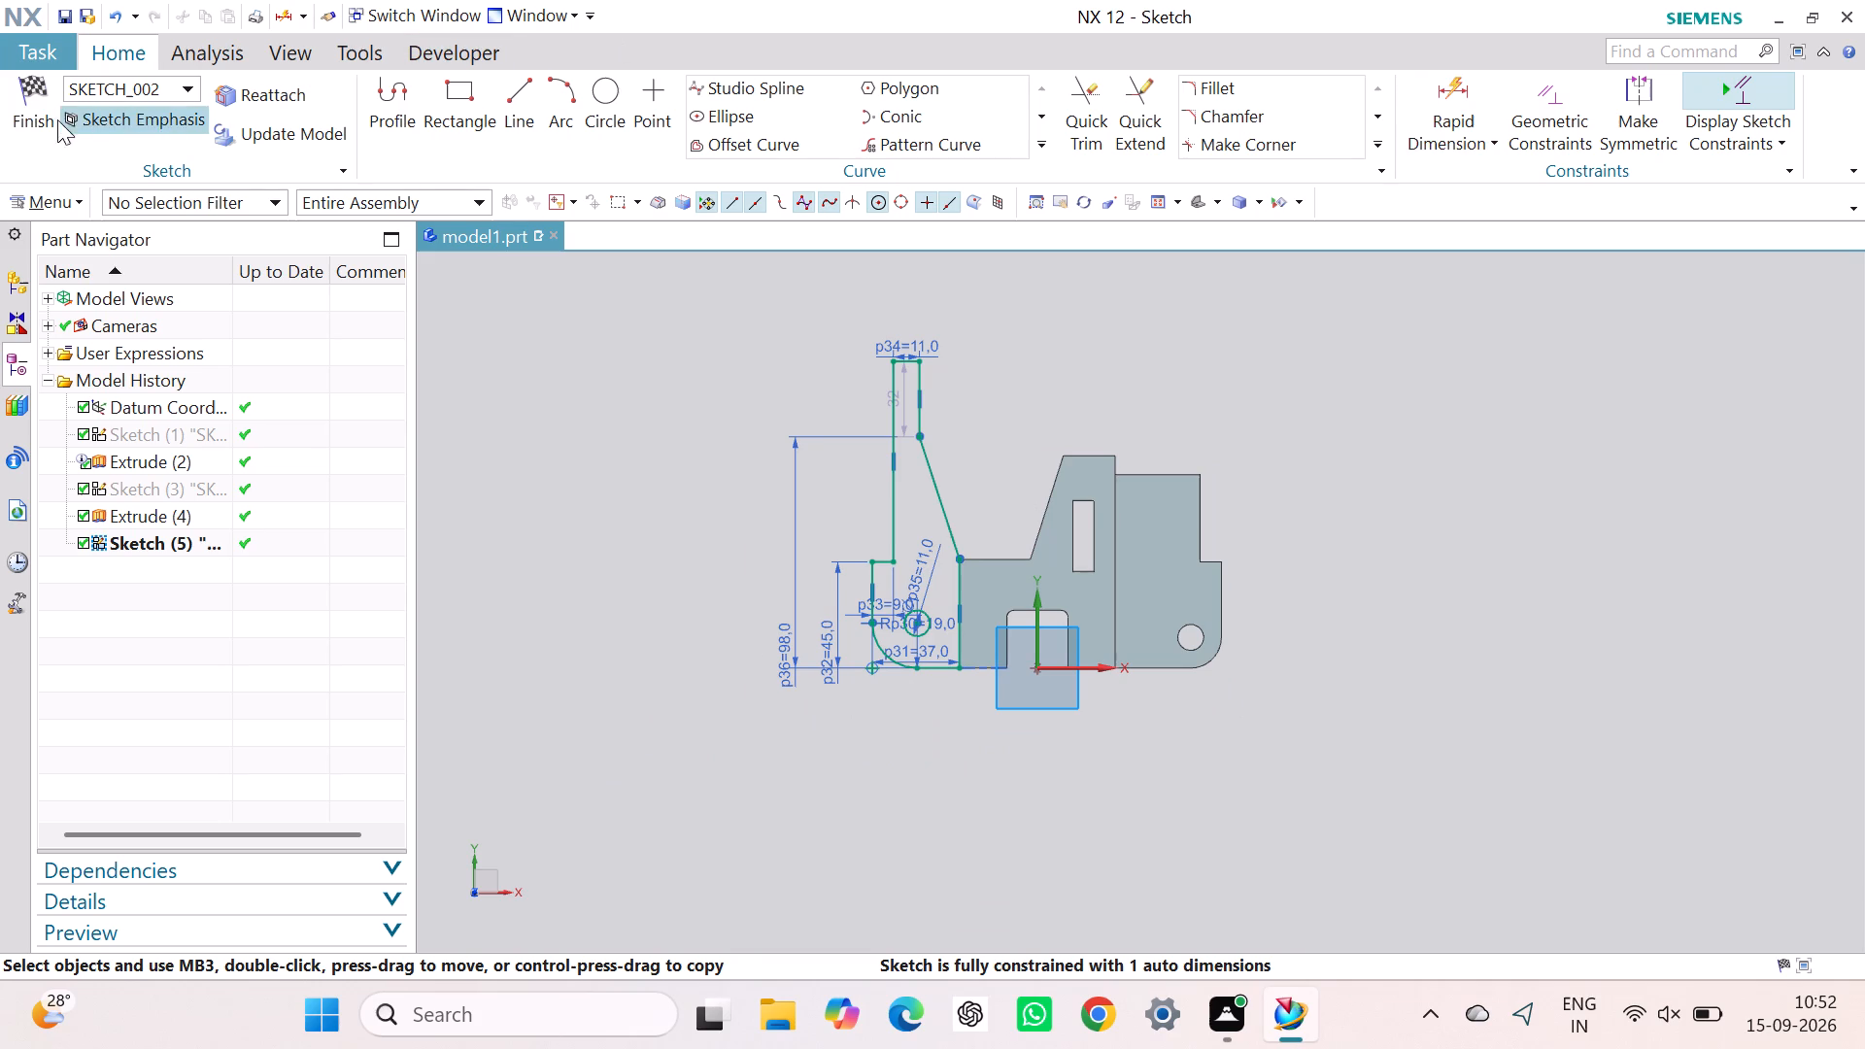
Finish the sketch and extrude the tapered, stepped profile by a symmetric distance of 3 mm, uniting it with the plate.
left_click(32, 114)
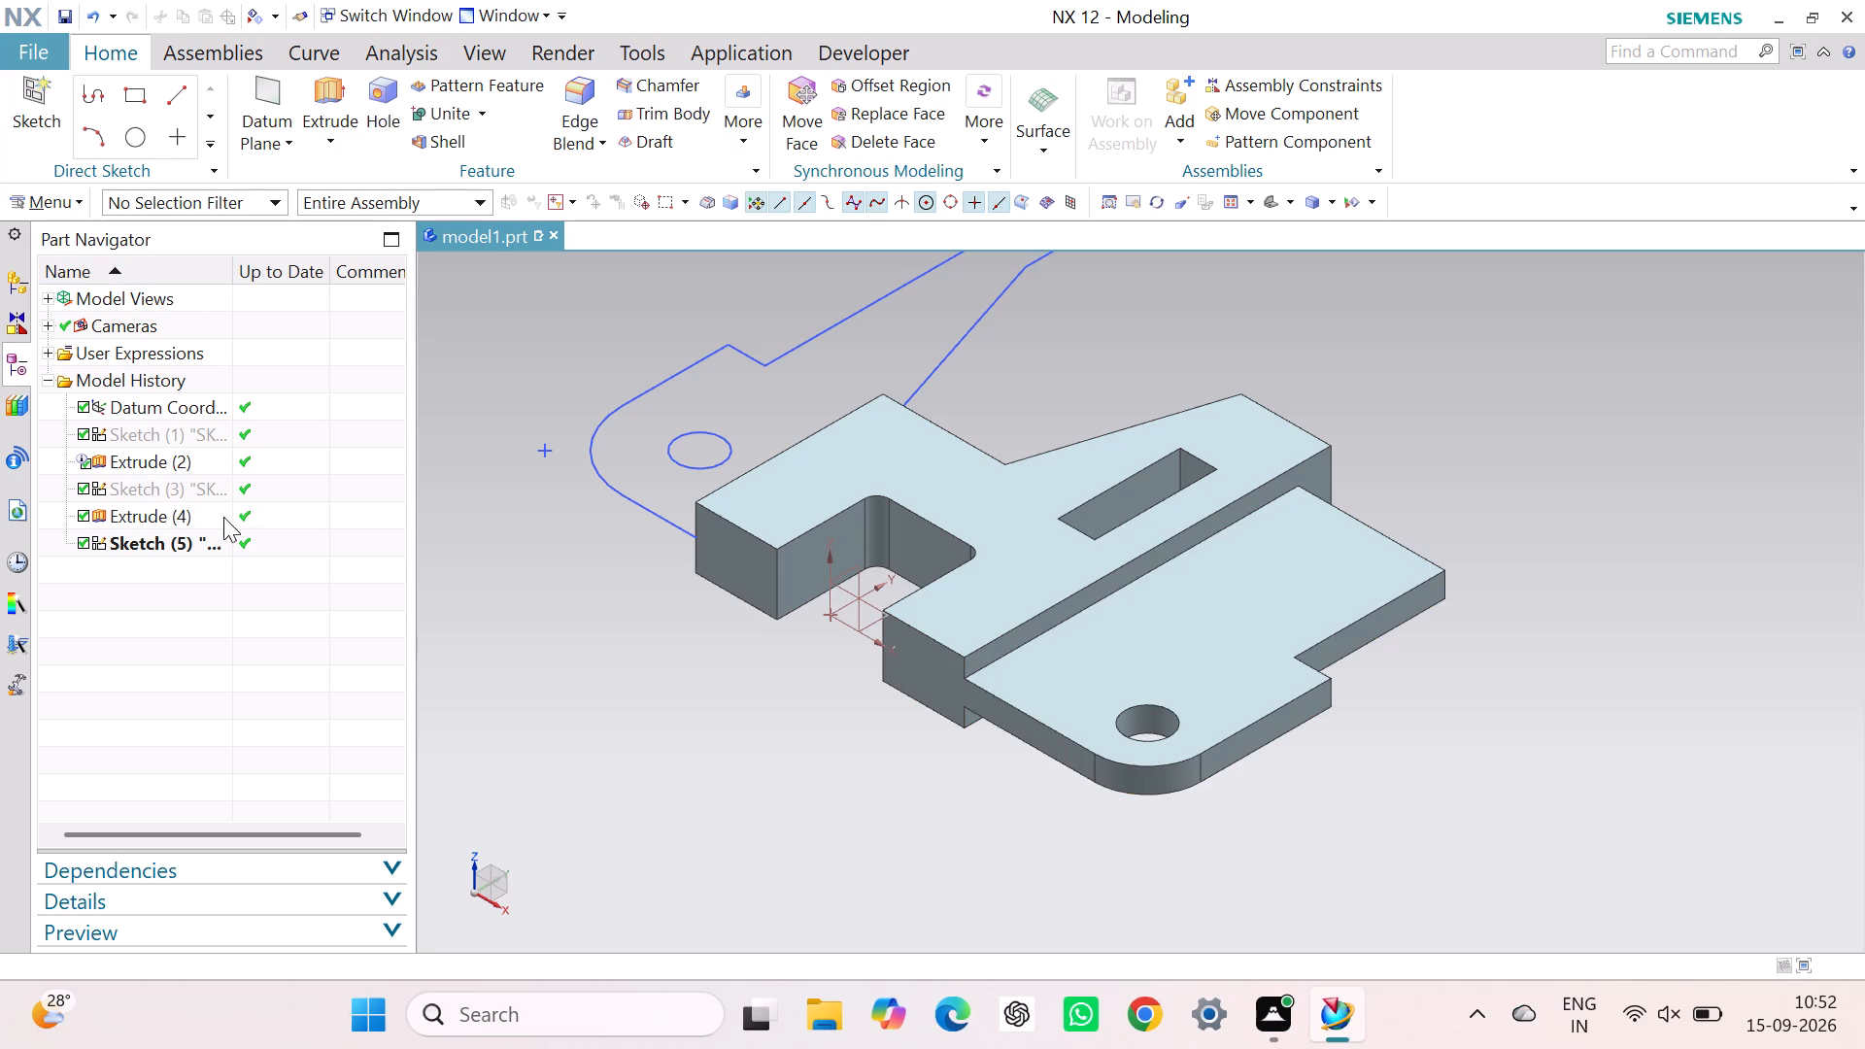
left_click(323, 98)
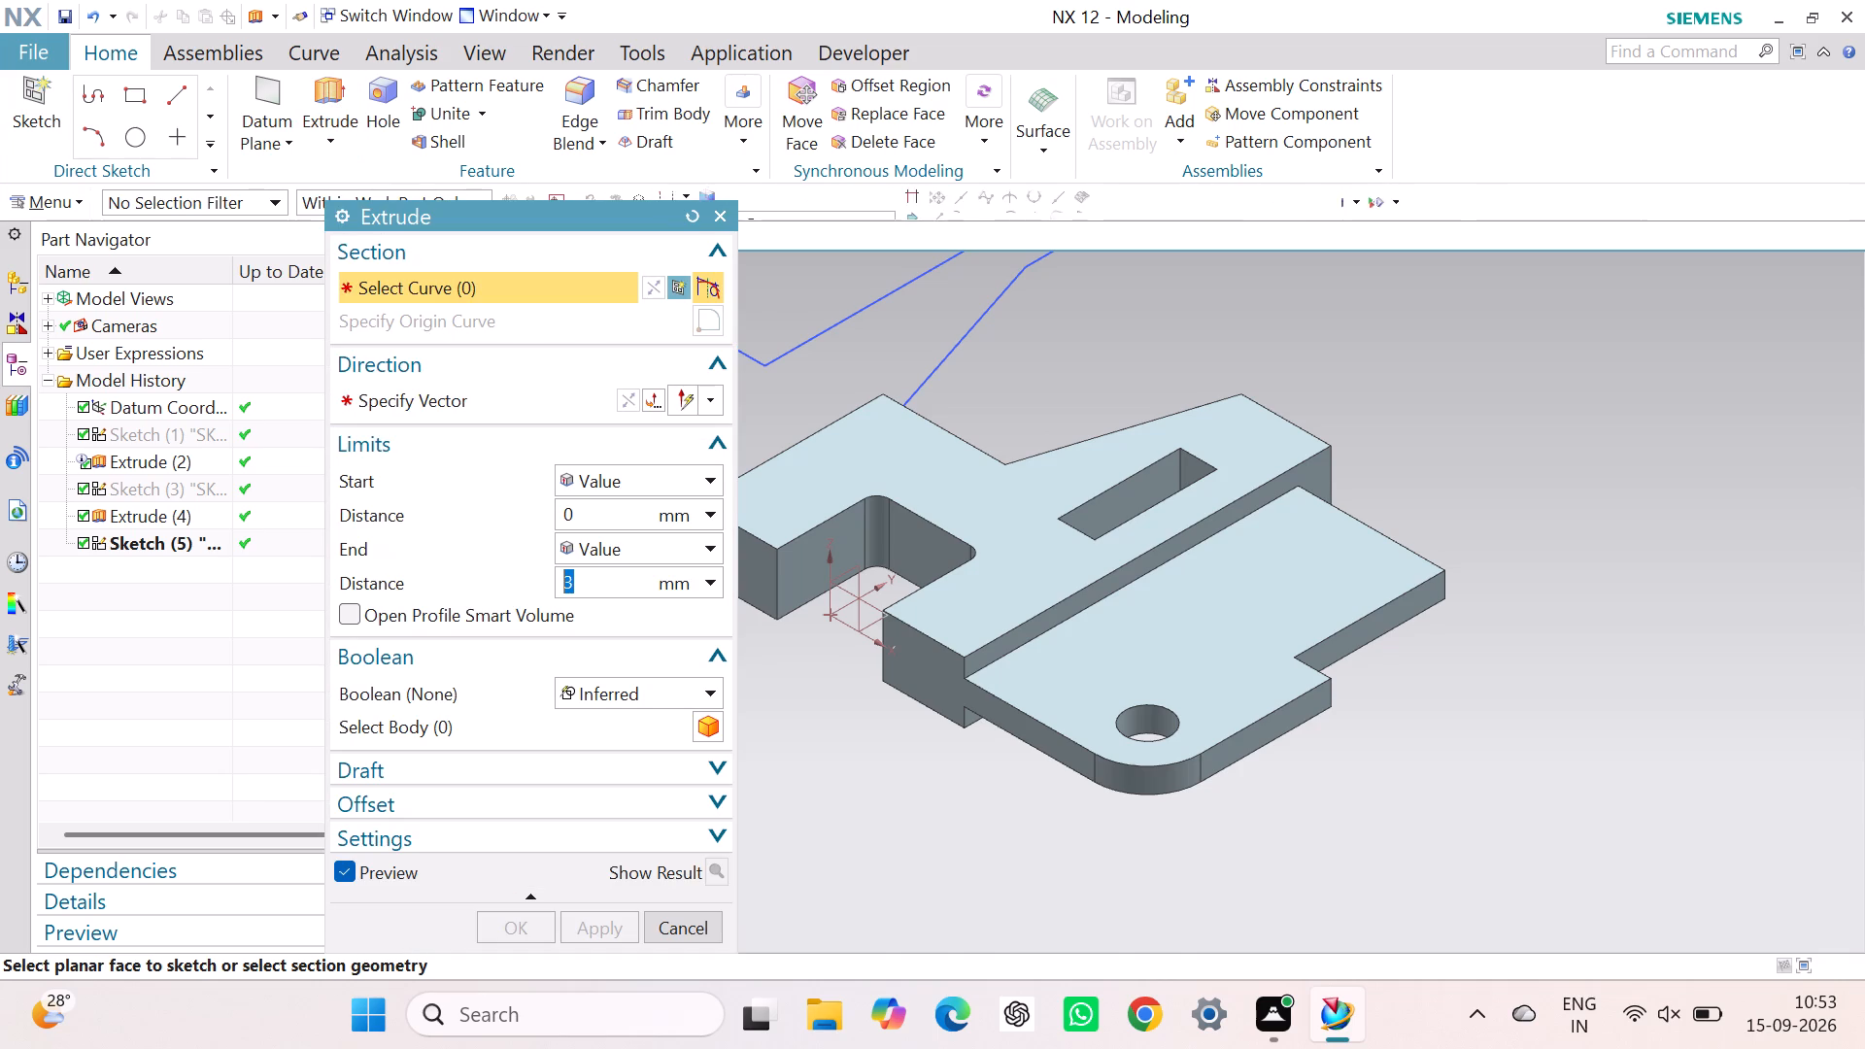
left_click(949, 341)
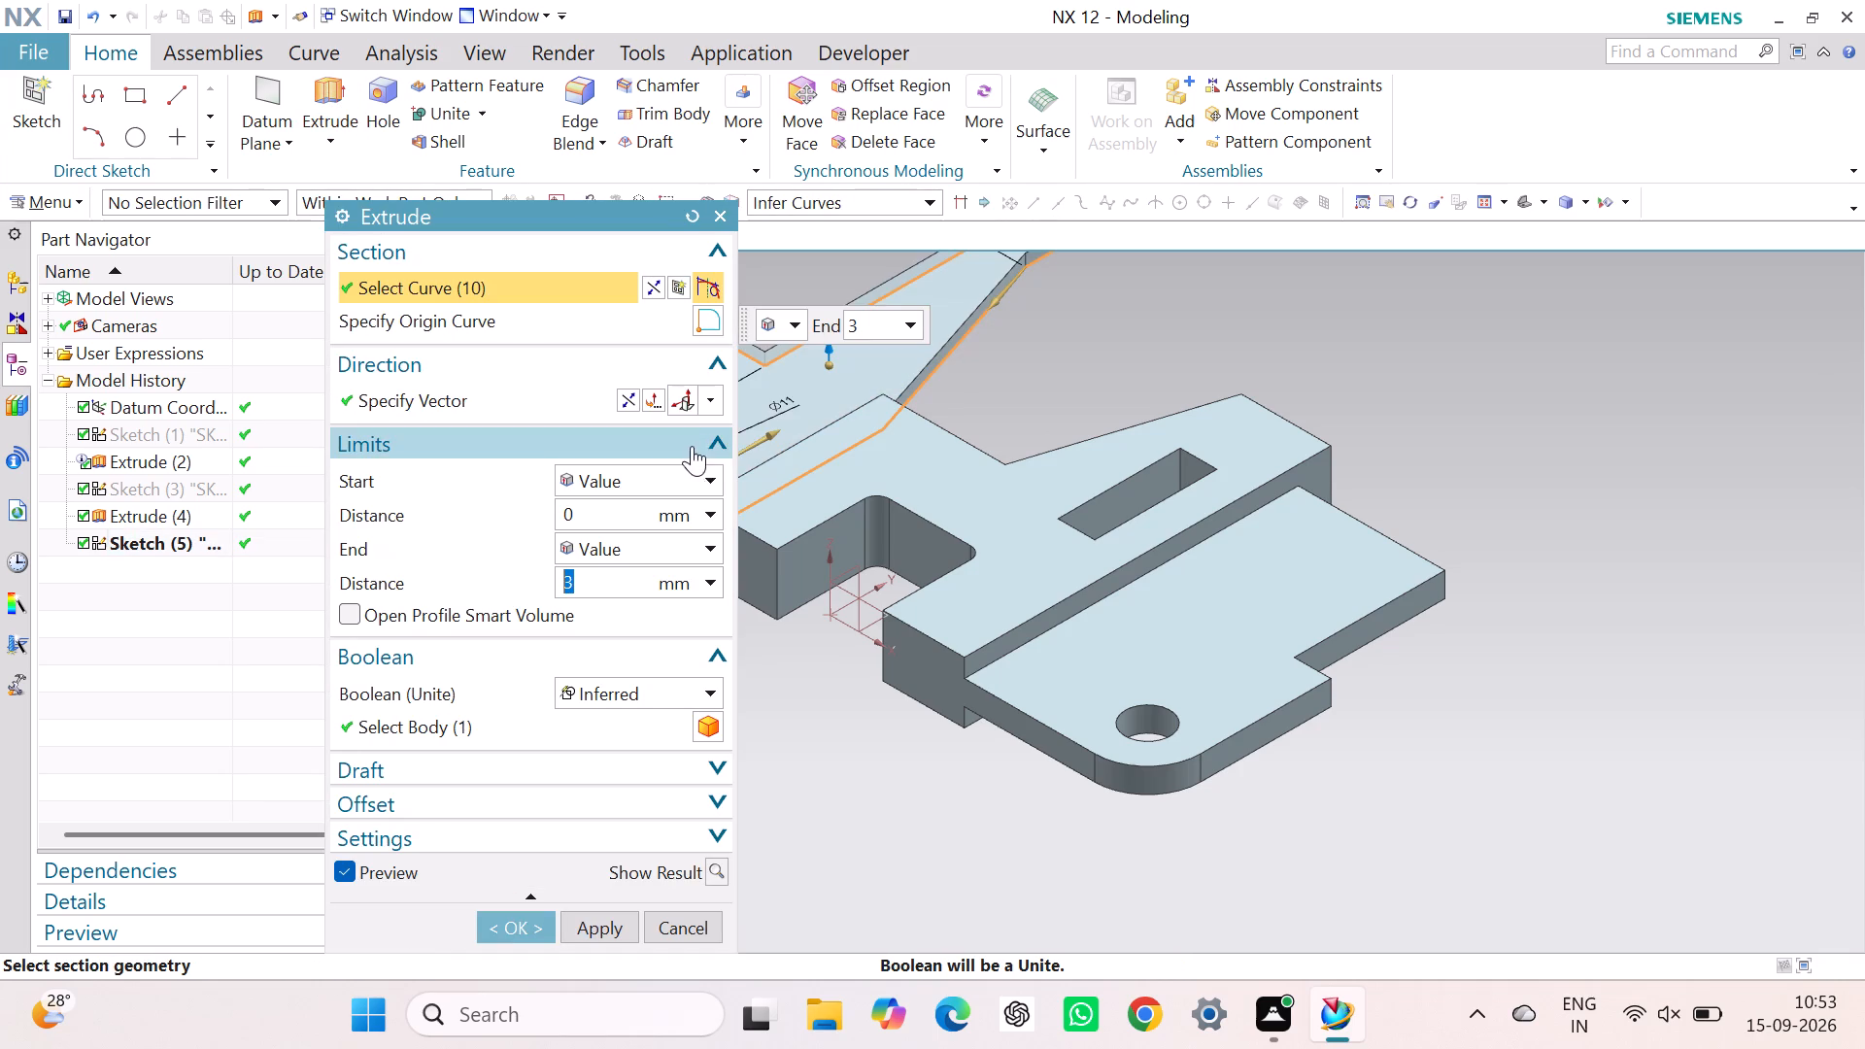
left_click(705, 467)
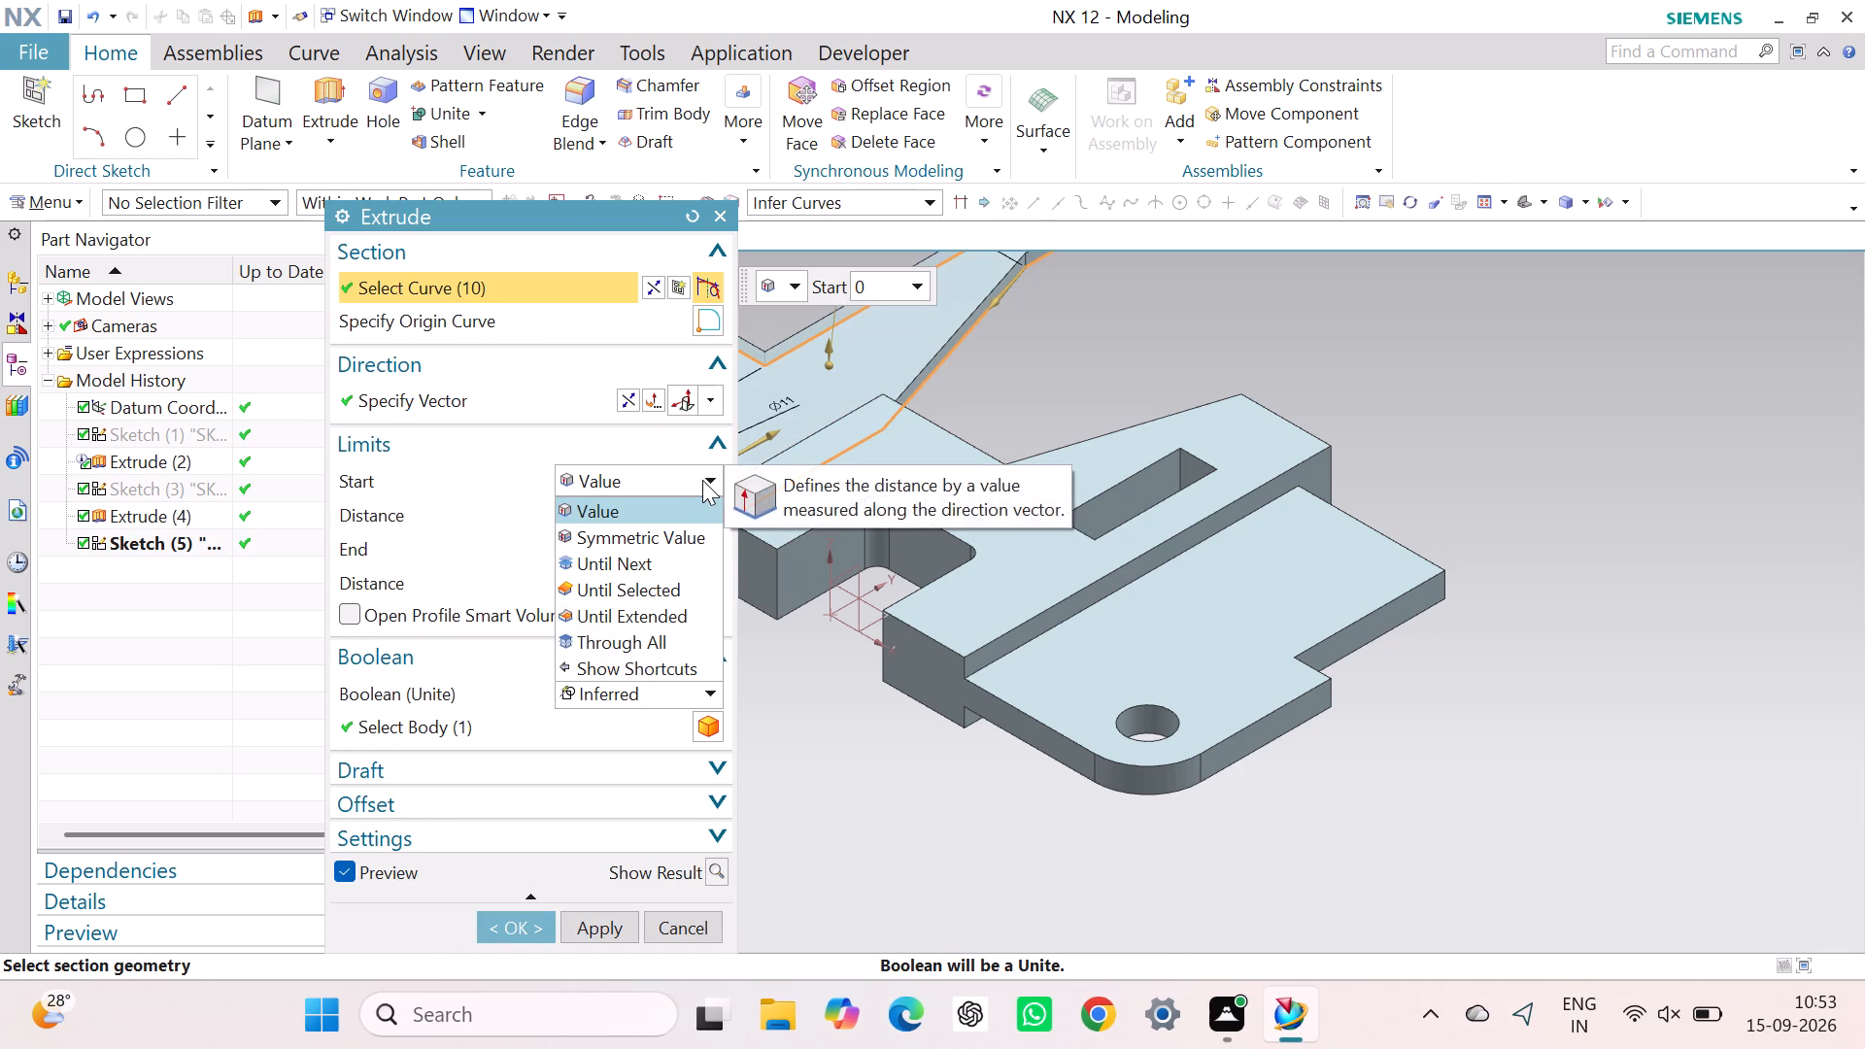
left_click(681, 528)
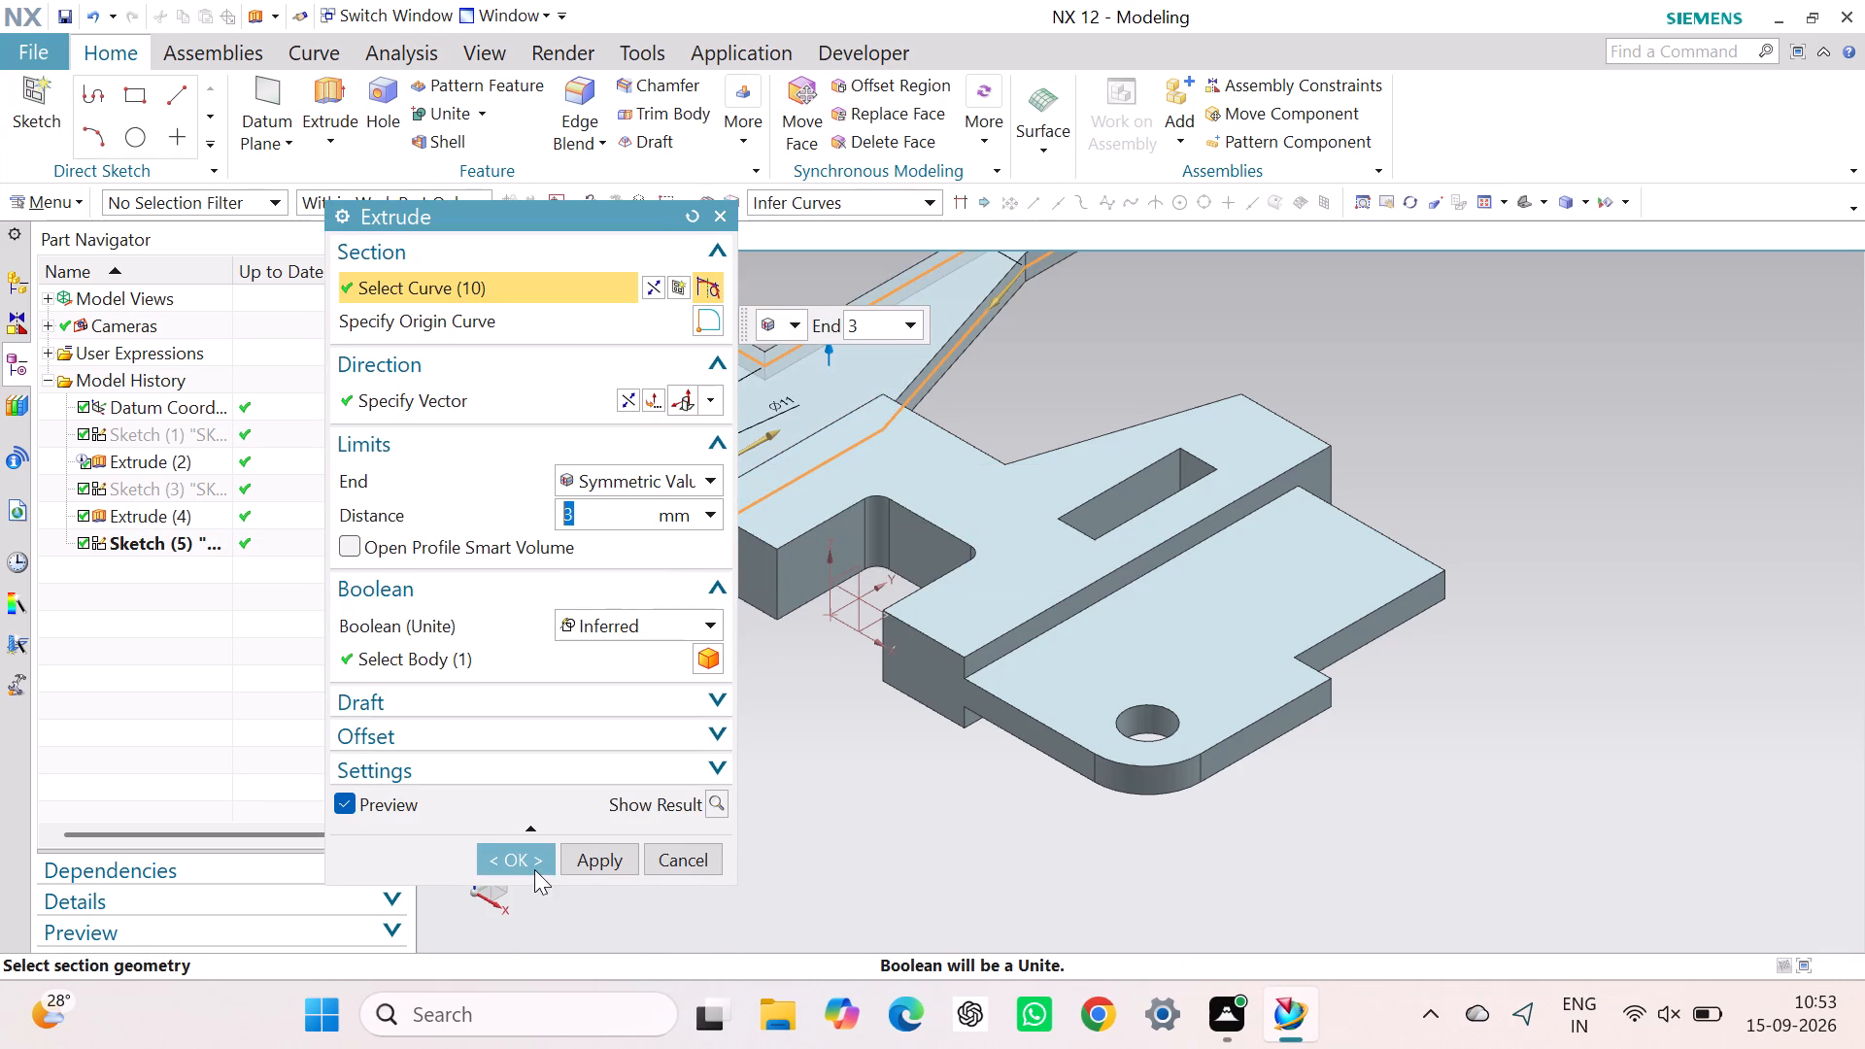
left_click(531, 863)
left_click(549, 719)
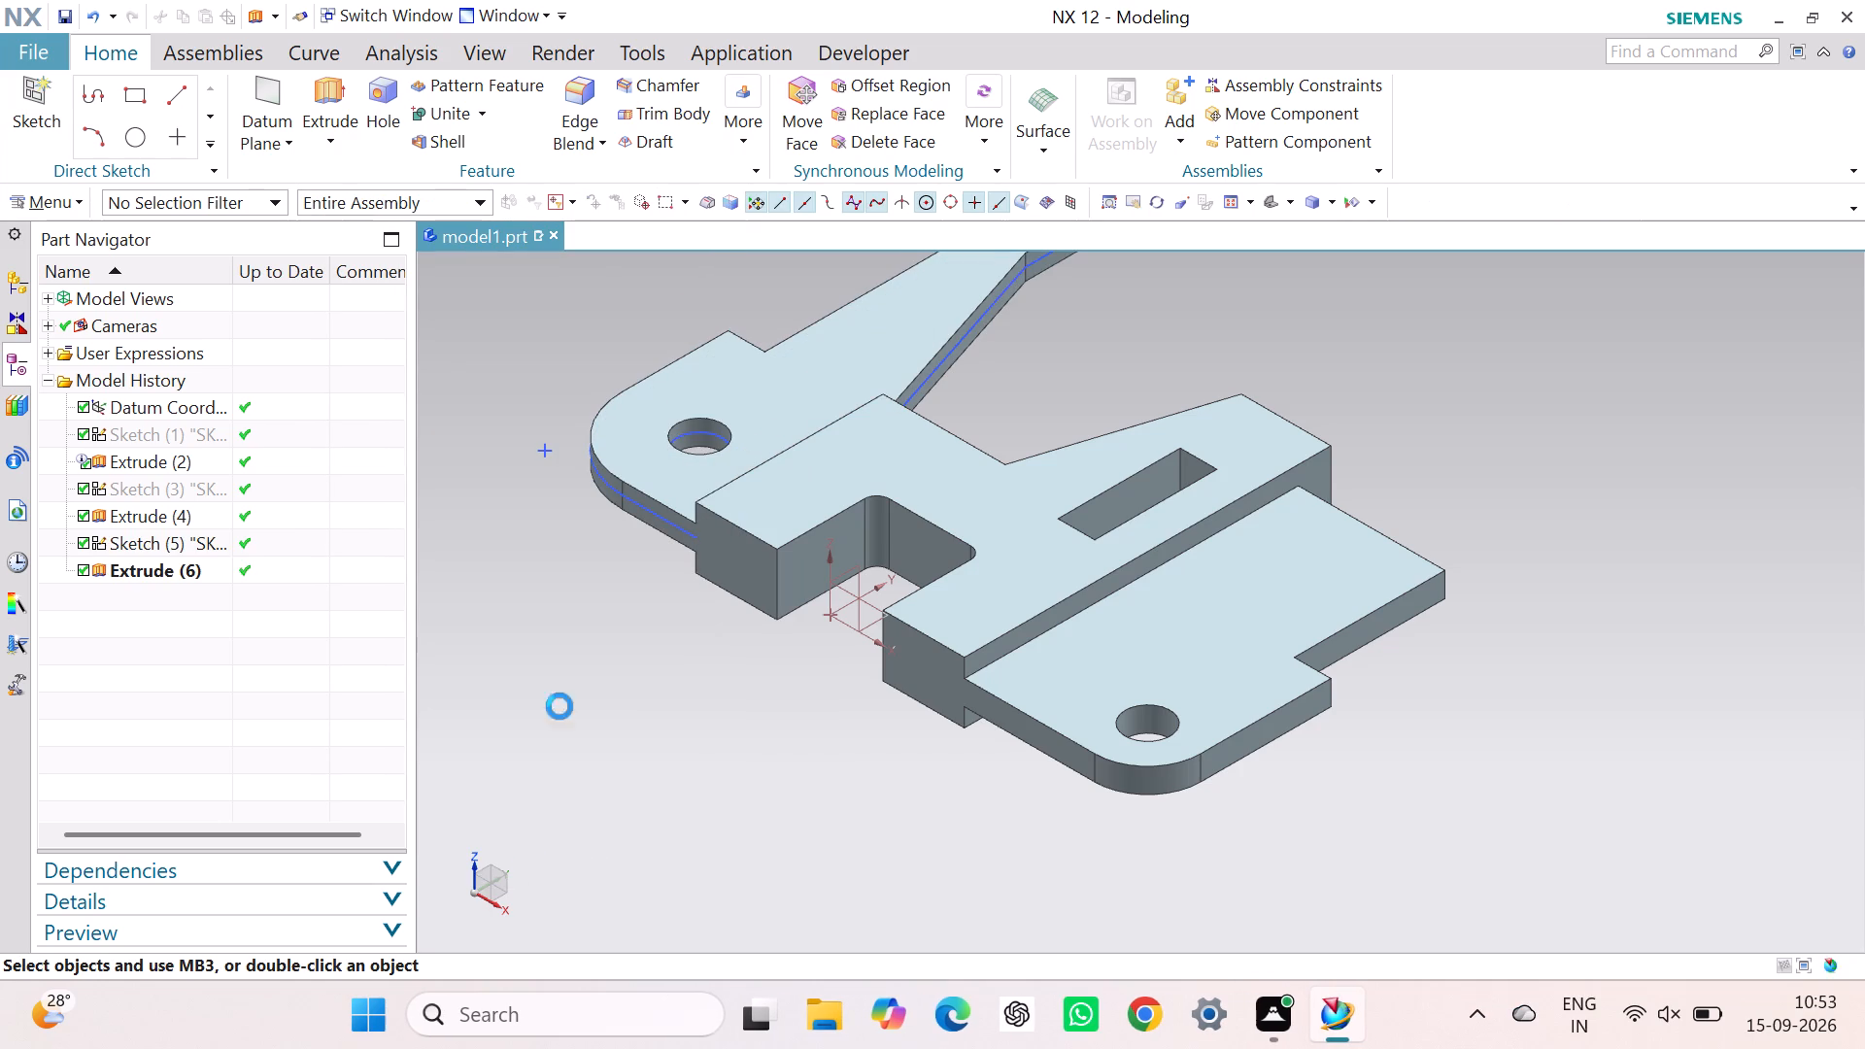
Hide the sketch of the newly extruded tapered flange.
scroll(629, 677, "up", 2)
right_click(620, 493)
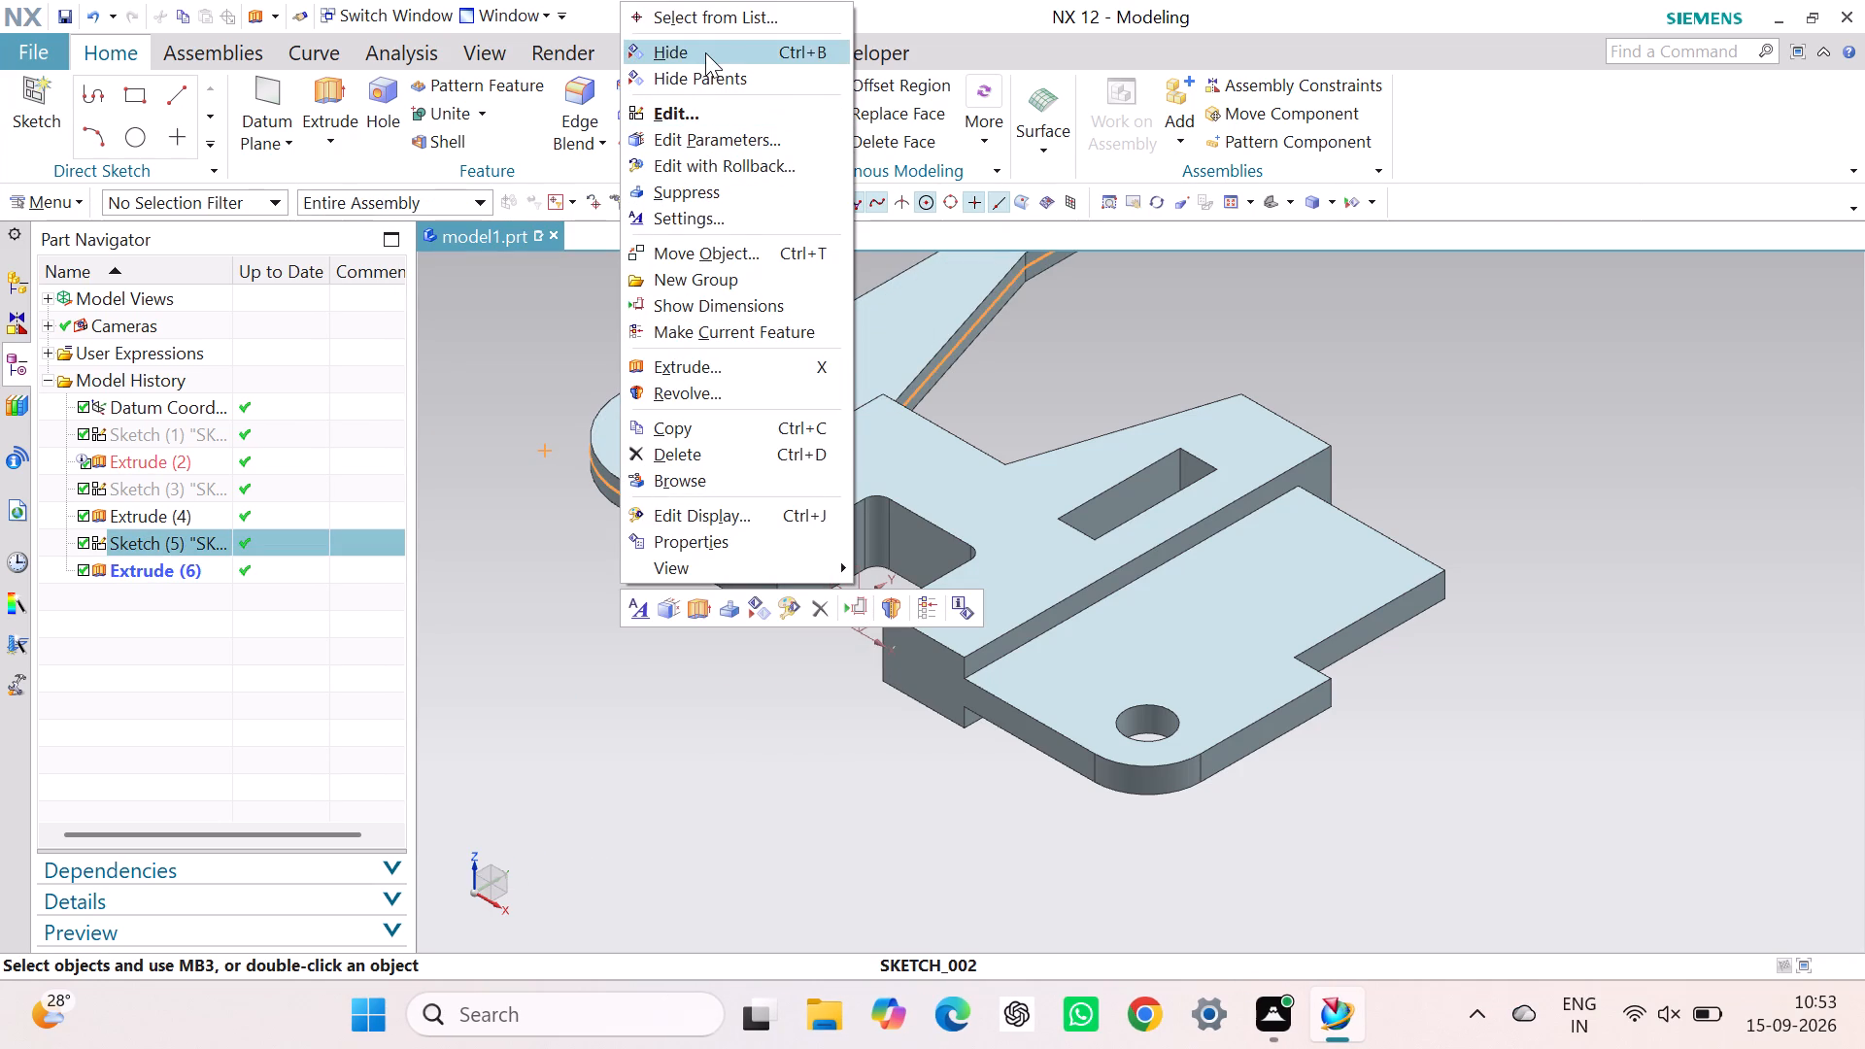
left_click(705, 52)
left_click(608, 628)
Create a sketch in the task environment on the recessed outer side face of the first flange, beyond its step.
scroll(632, 610, "up", 3)
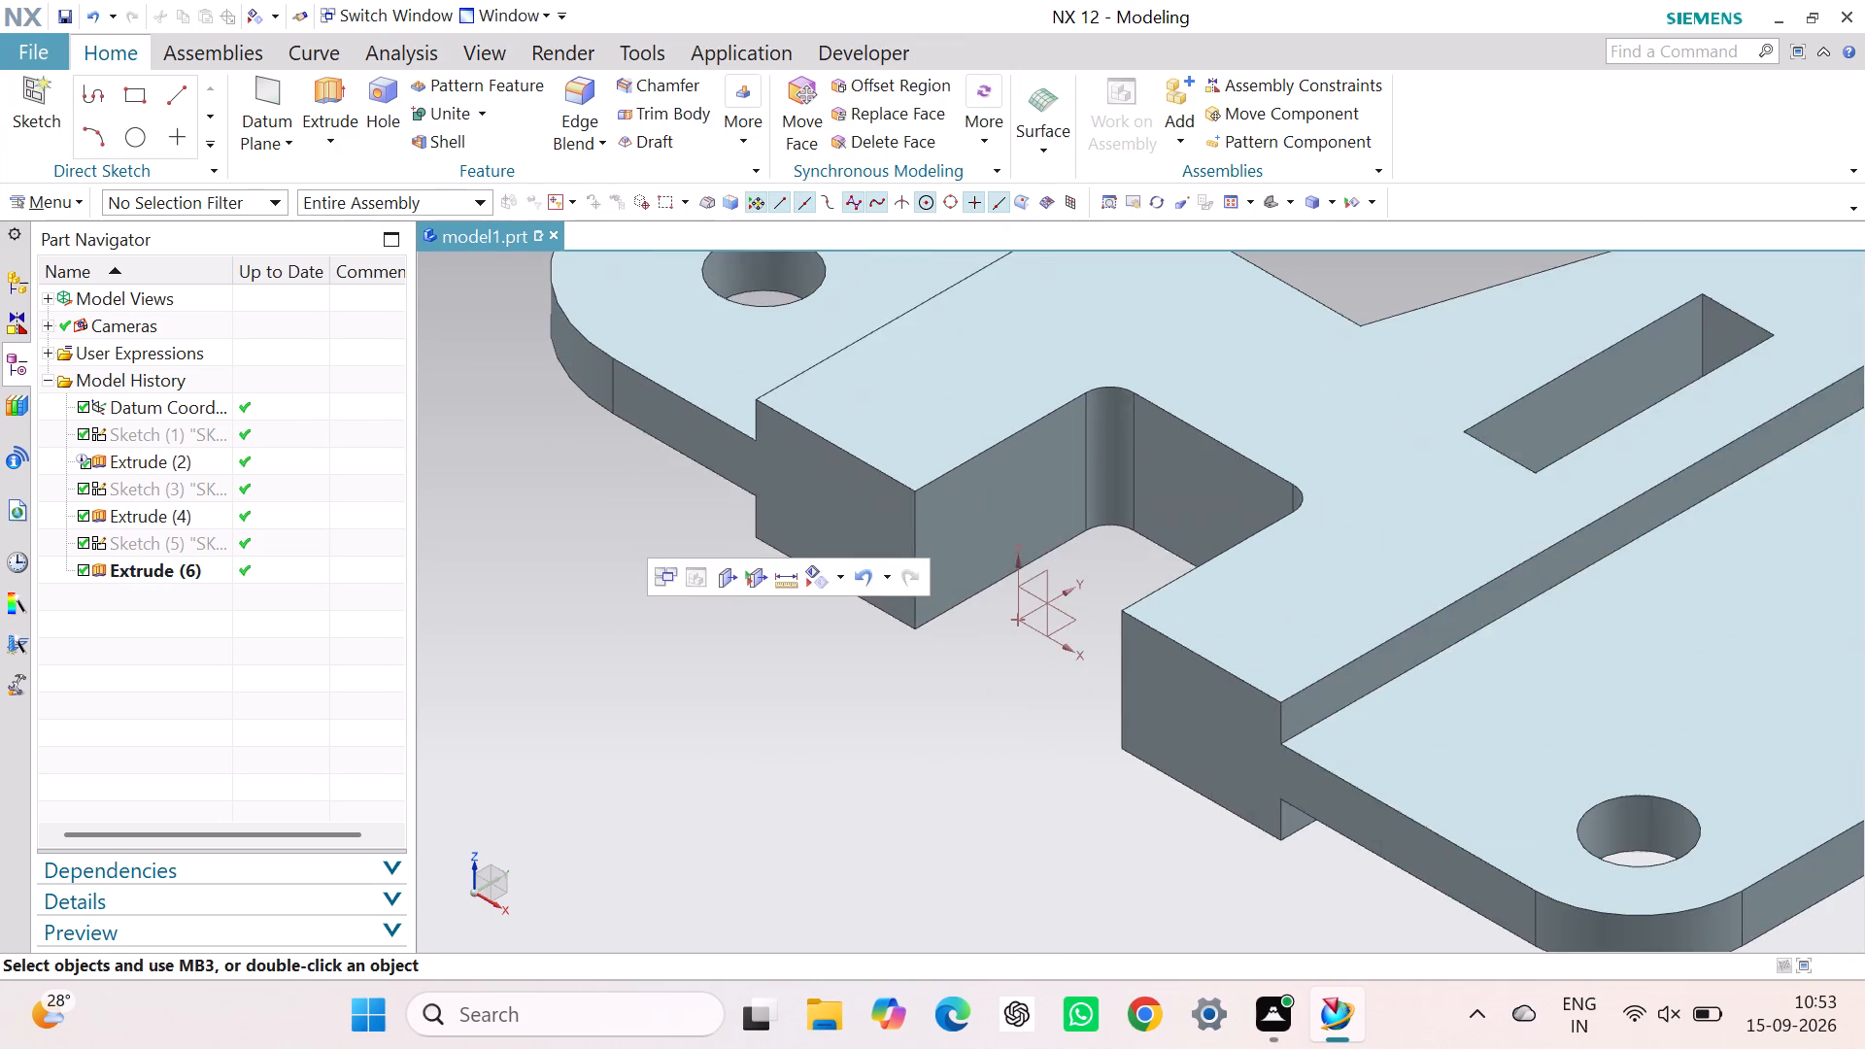
scroll(990, 571, "down", 8)
scroll(1172, 389, "up", 2)
scroll(1171, 388, "down", 1)
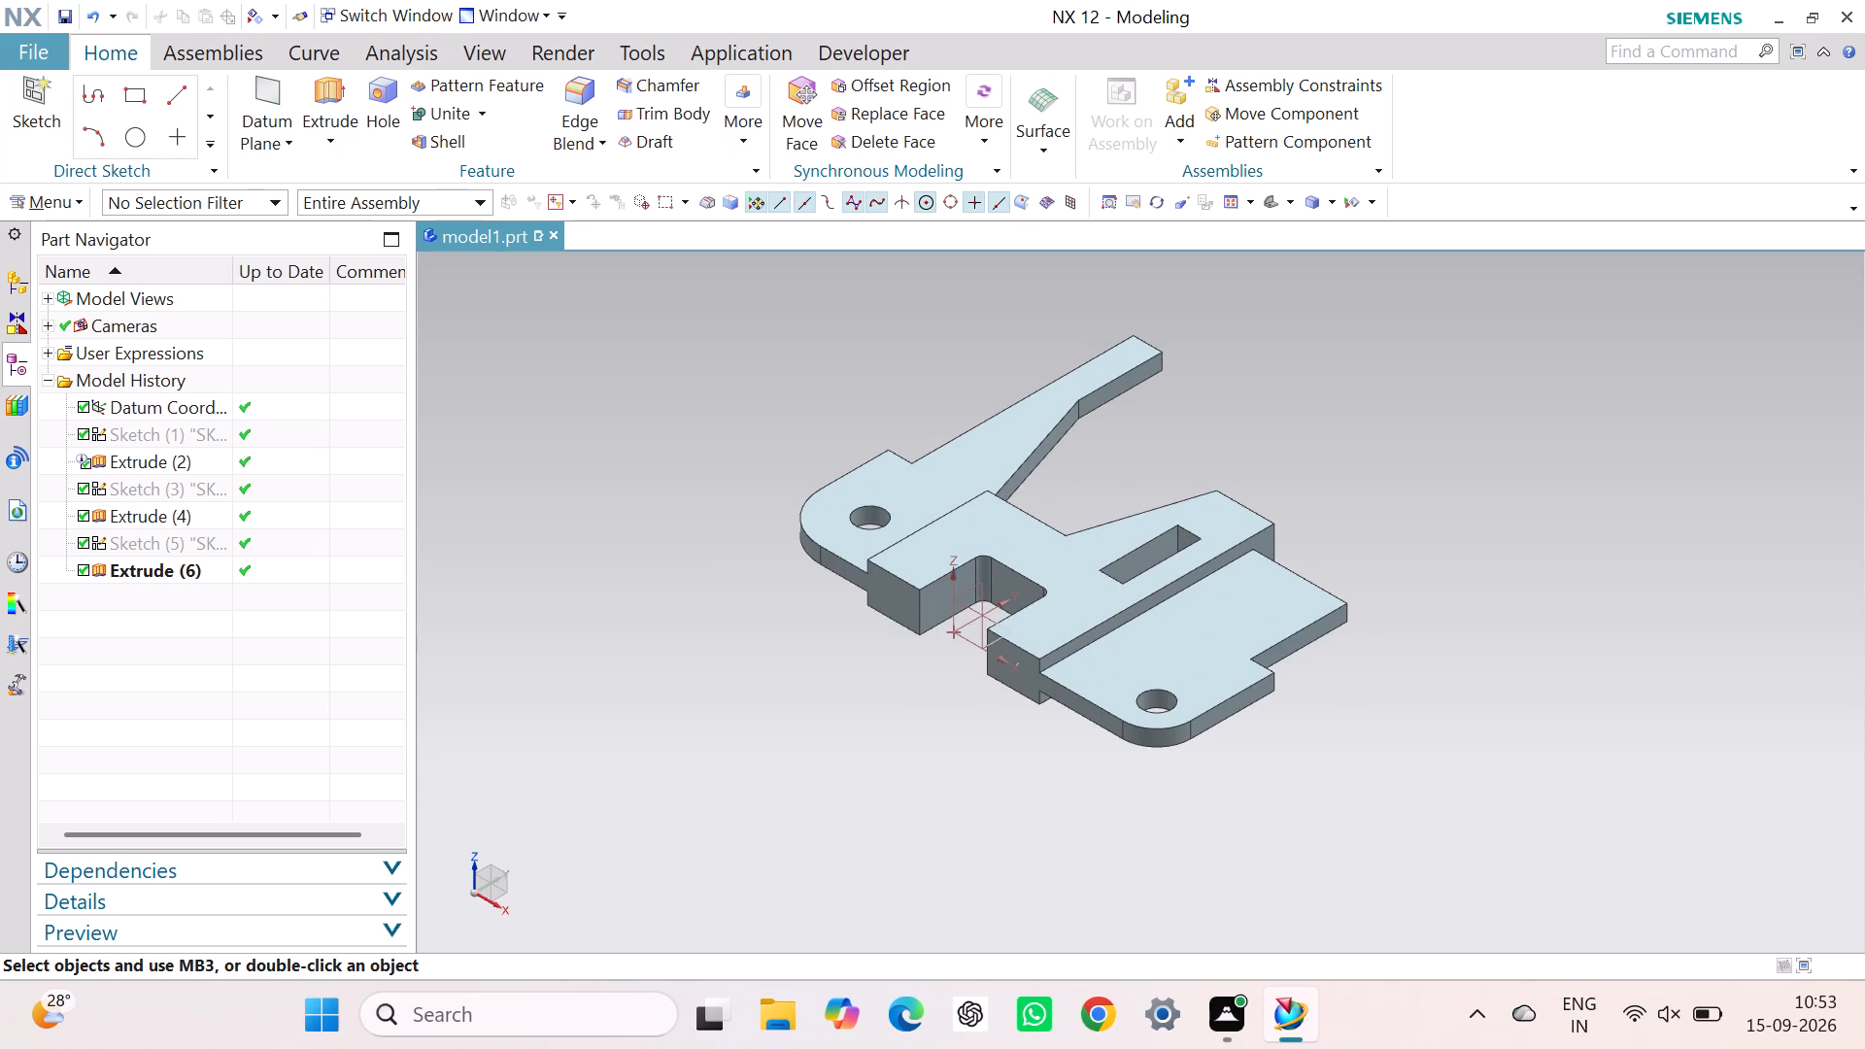
scroll(1294, 647, "down", 2)
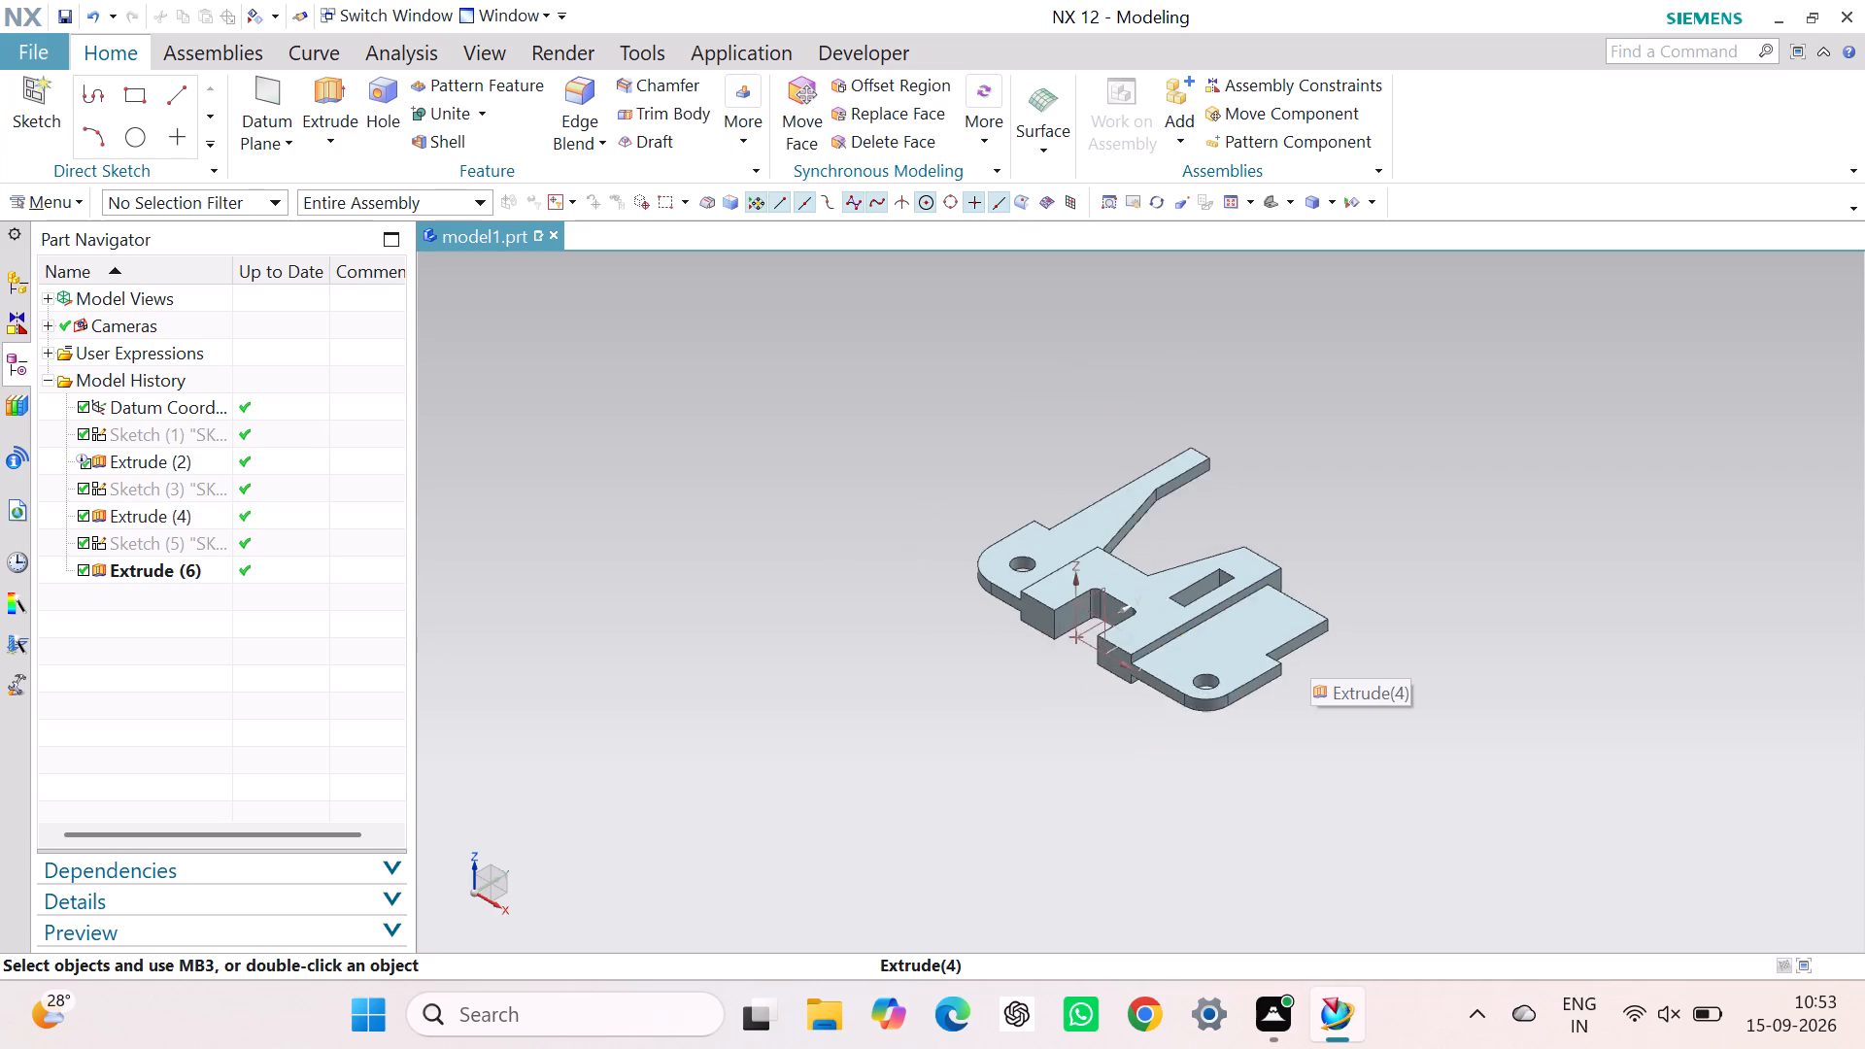
scroll(1284, 643, "down", 1)
scroll(1284, 643, "up", 8)
left_click(1712, 396)
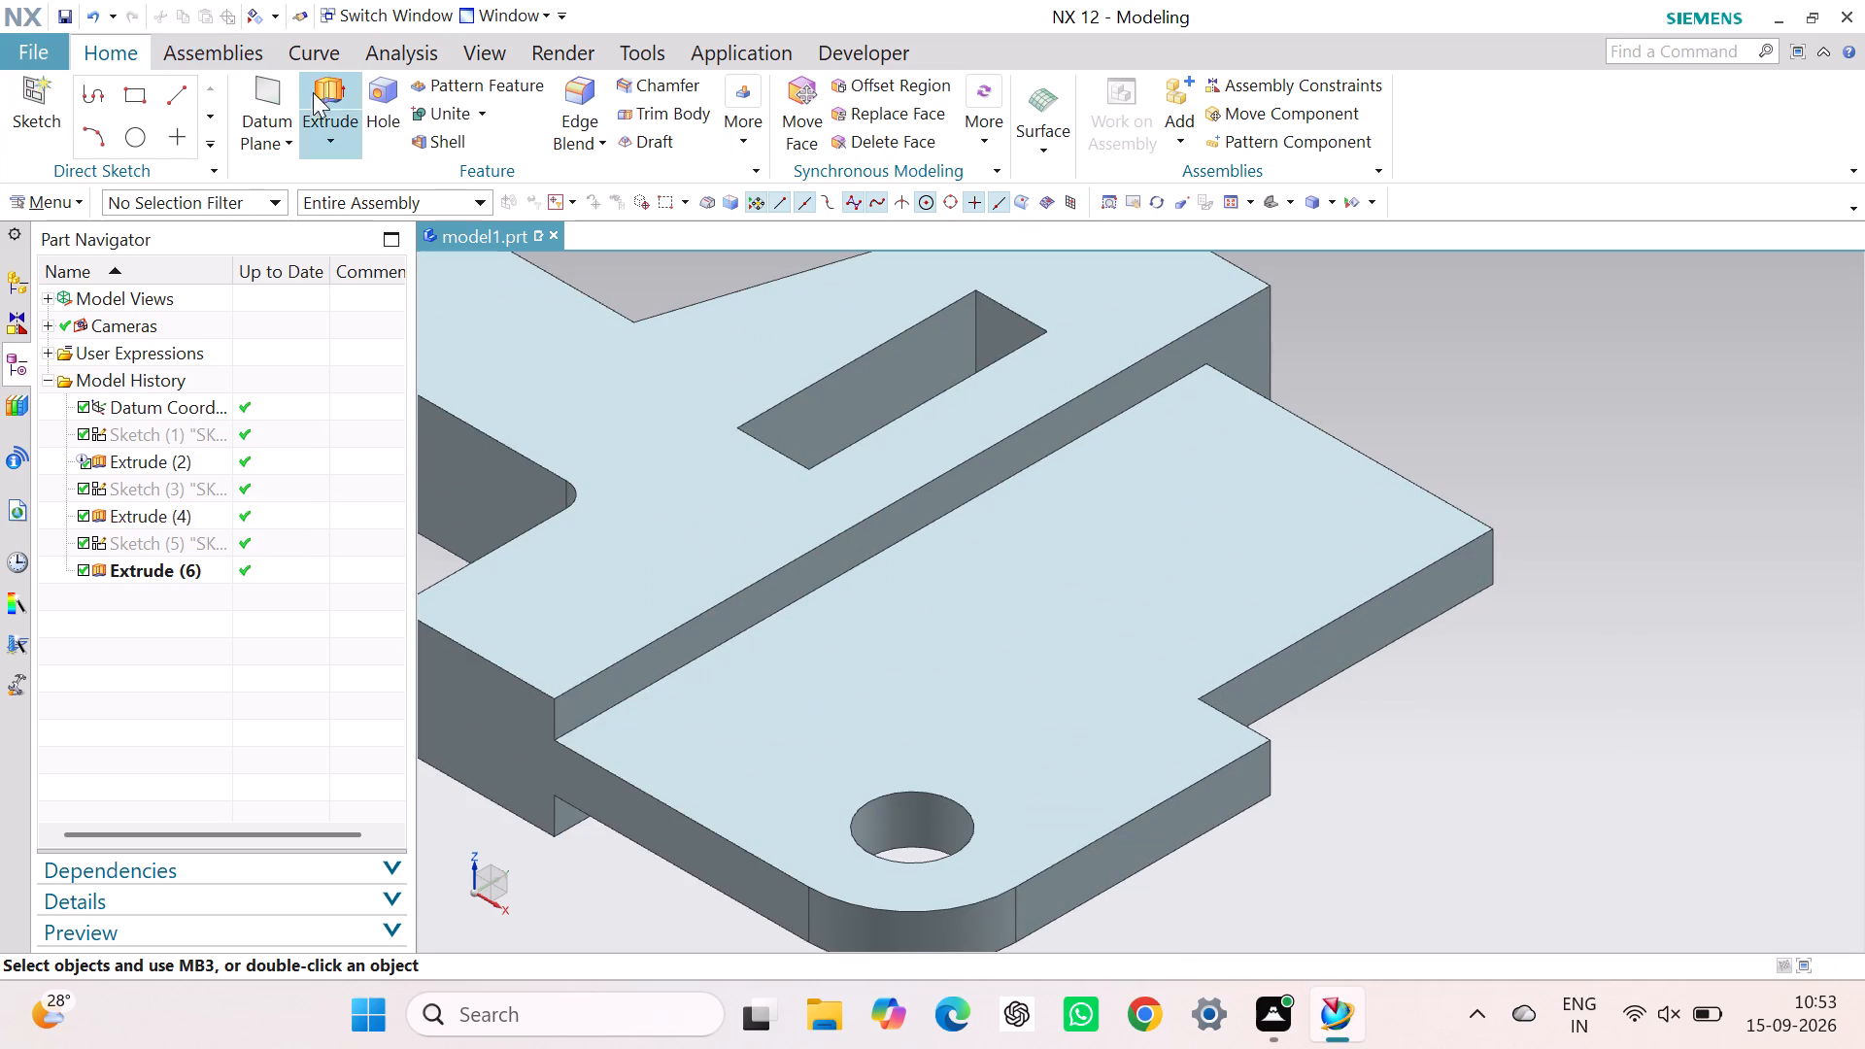
left_click(42, 199)
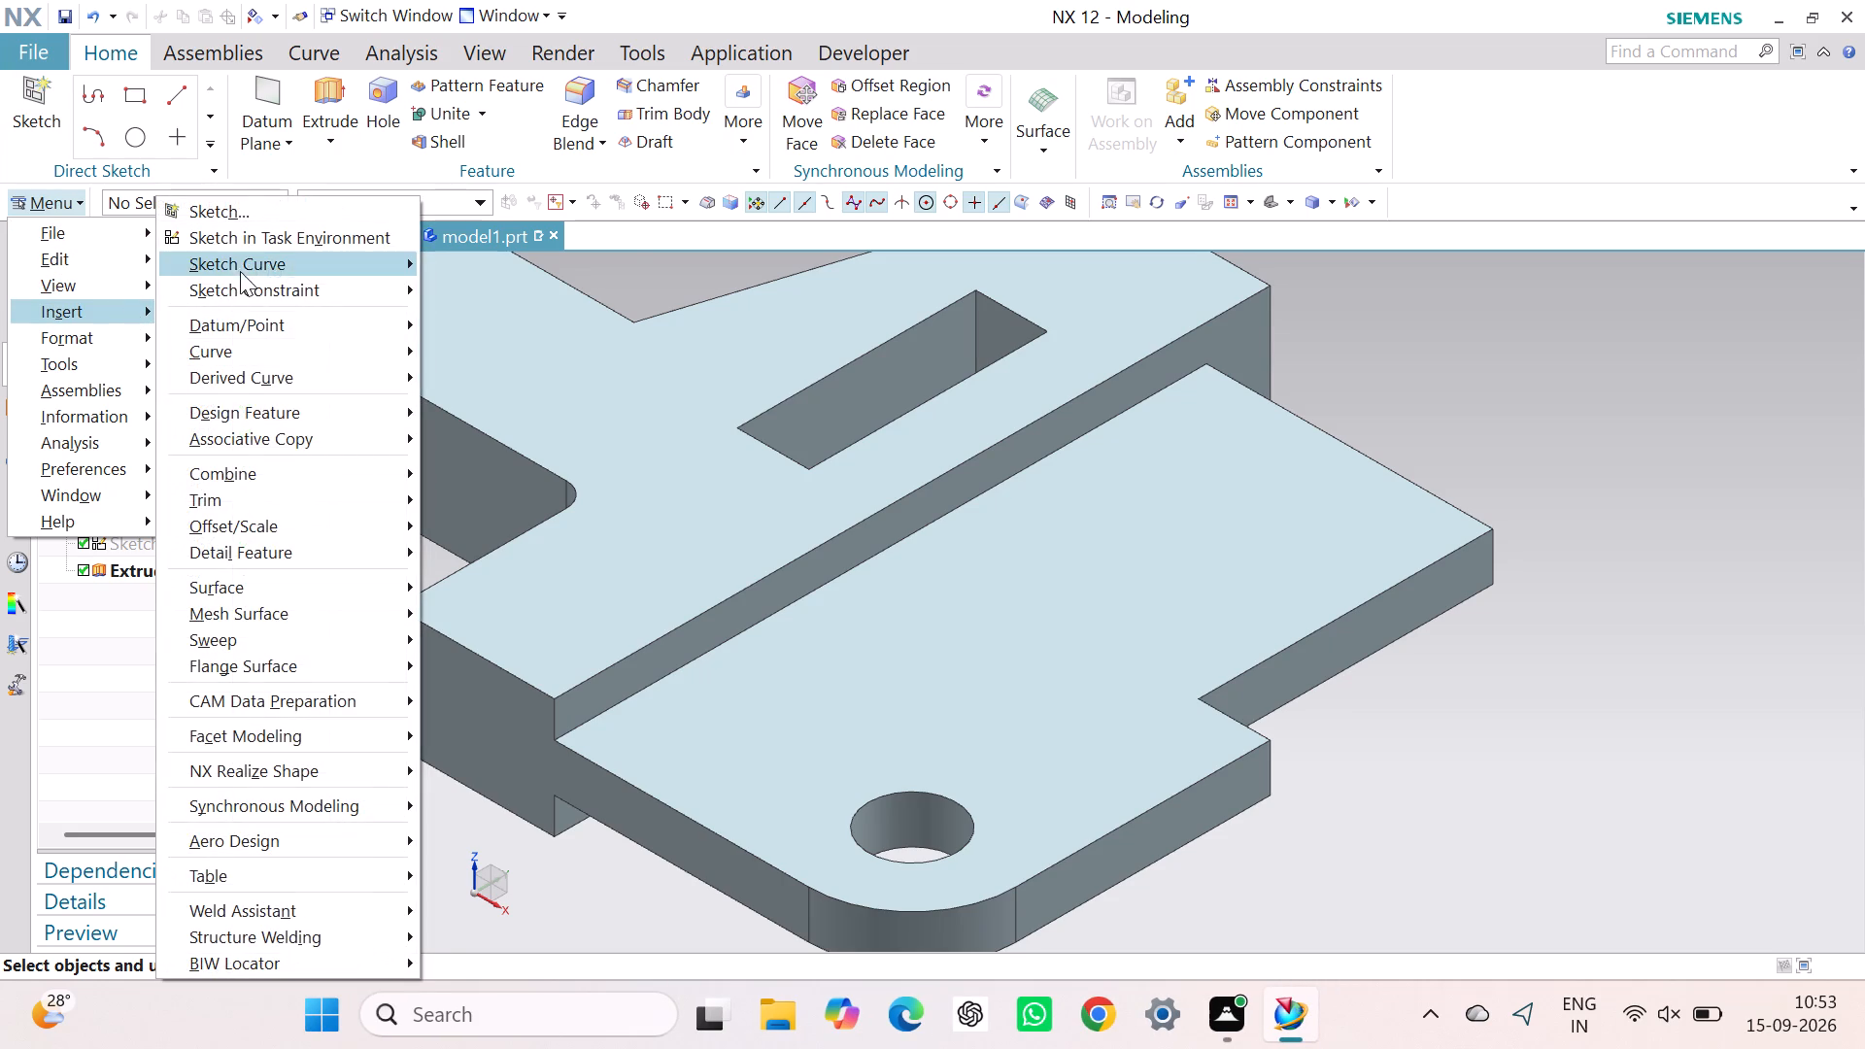
left_click(284, 231)
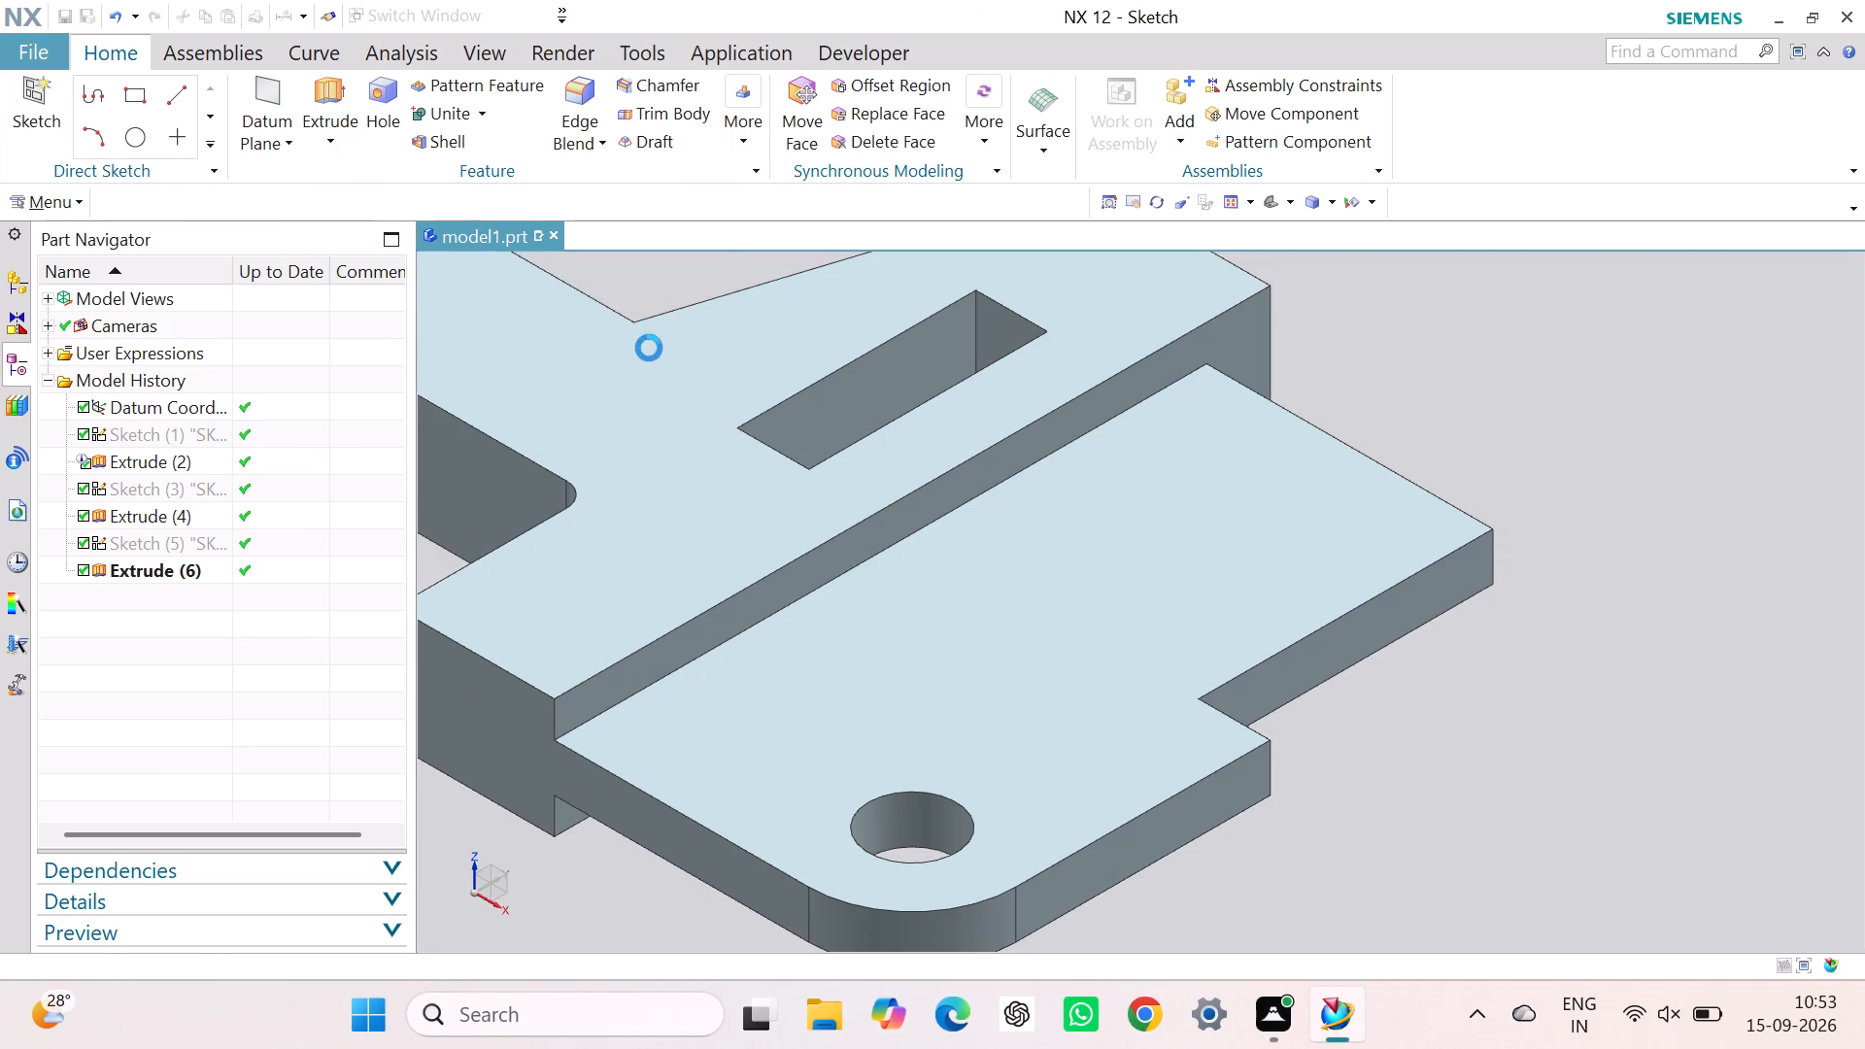
left_click(1328, 668)
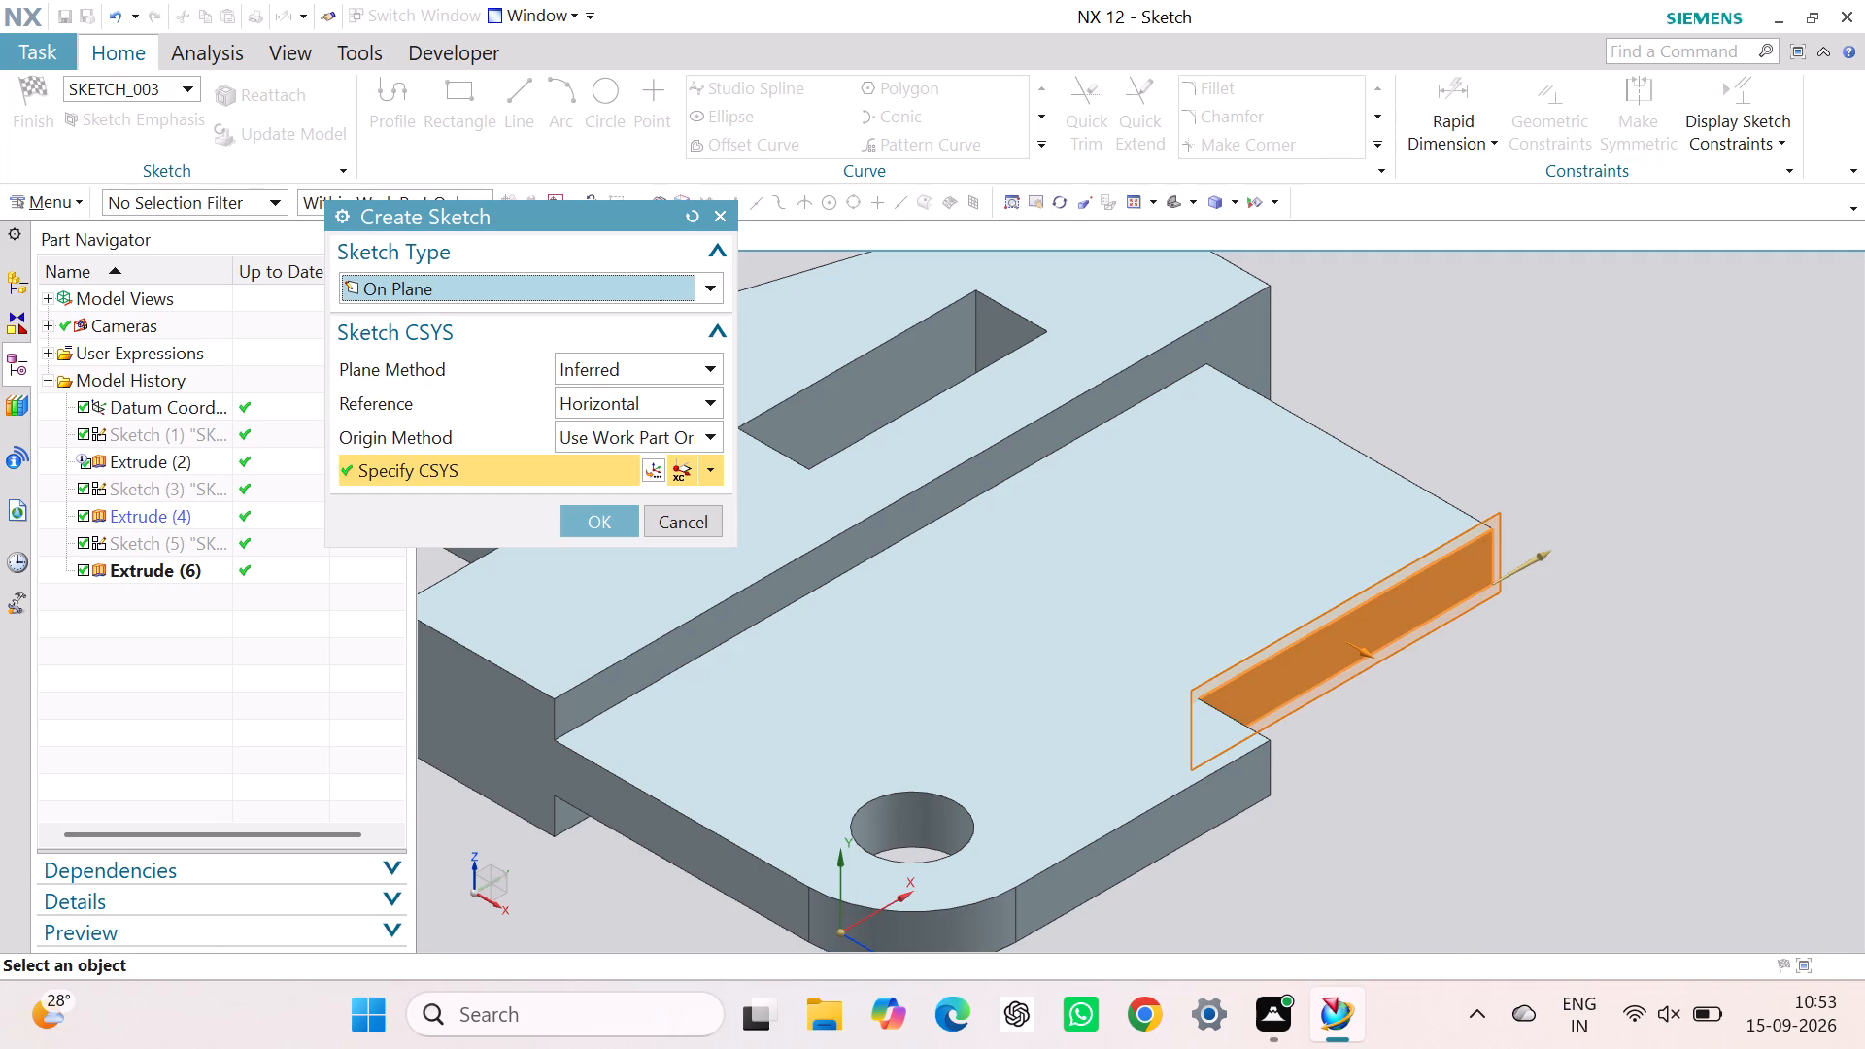
left_click(578, 518)
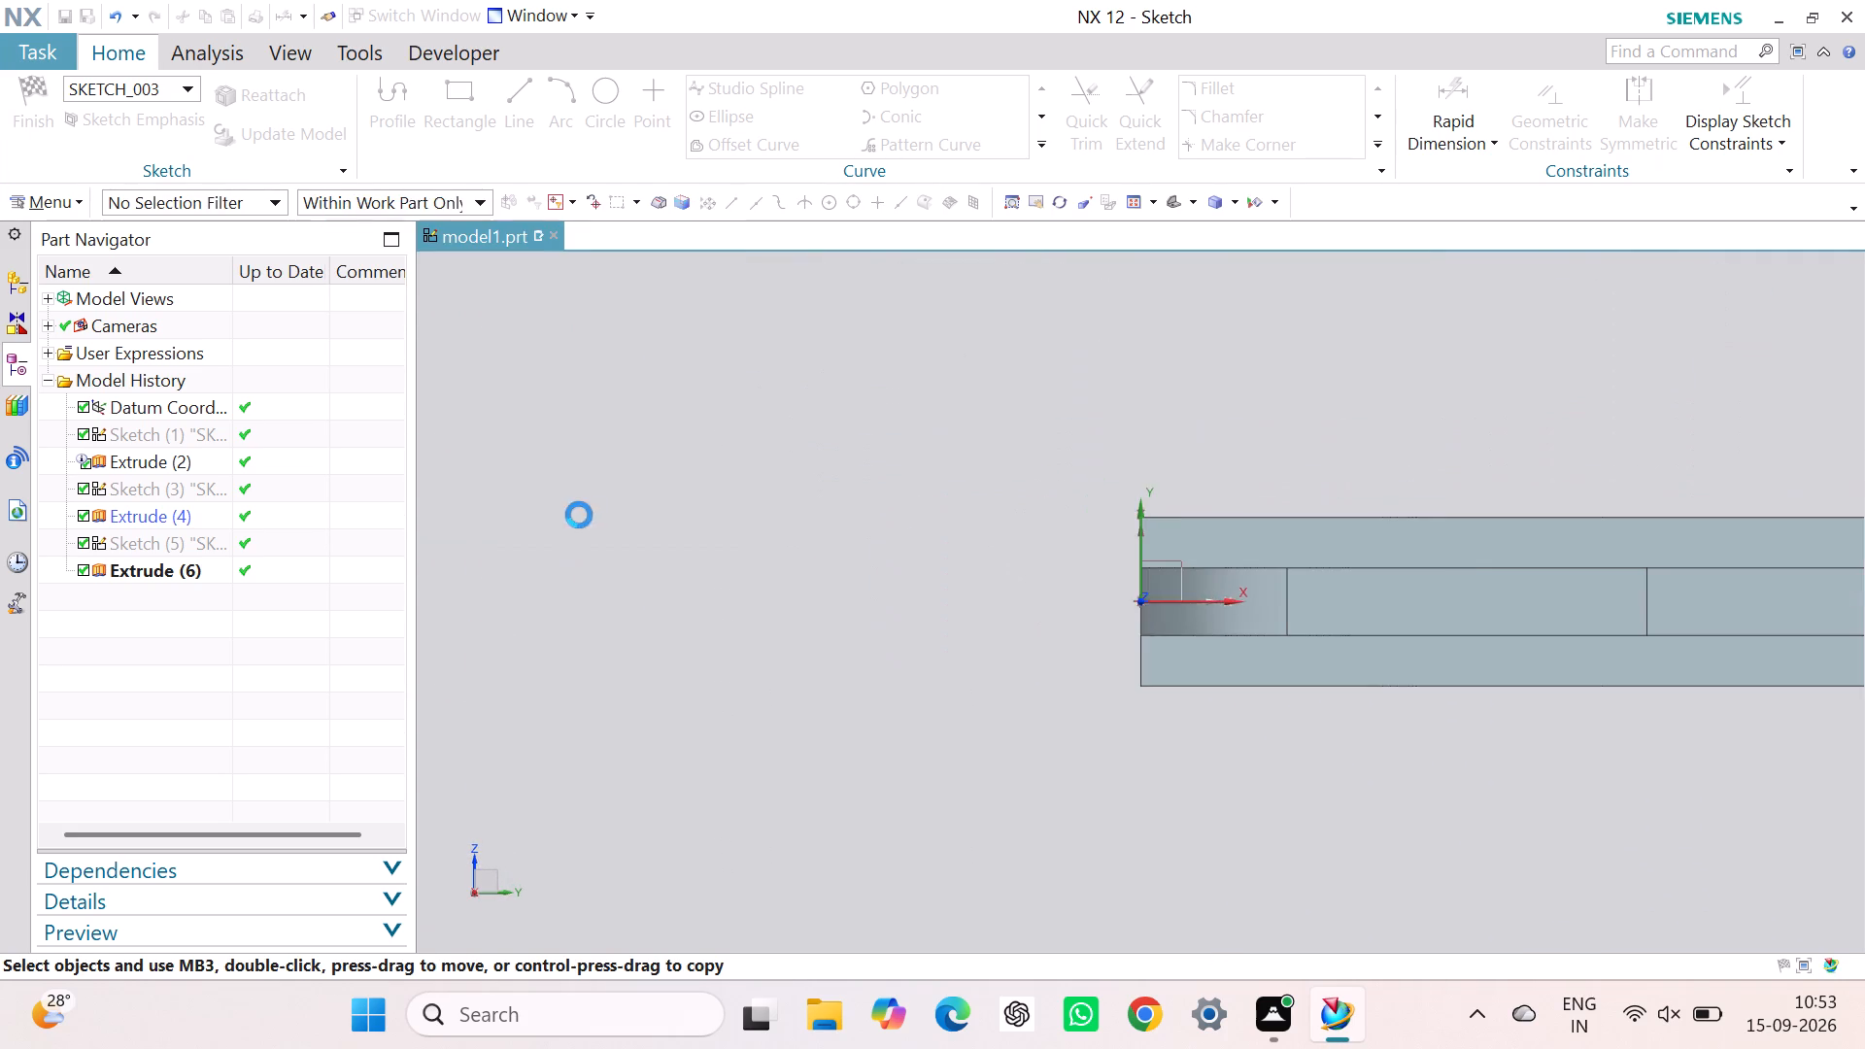
Examine the plate and flanges edge-on around the new sketch plane, ending with the view square to the sketch.
scroll(1461, 550, "up", 7)
scroll(1422, 537, "down", 9)
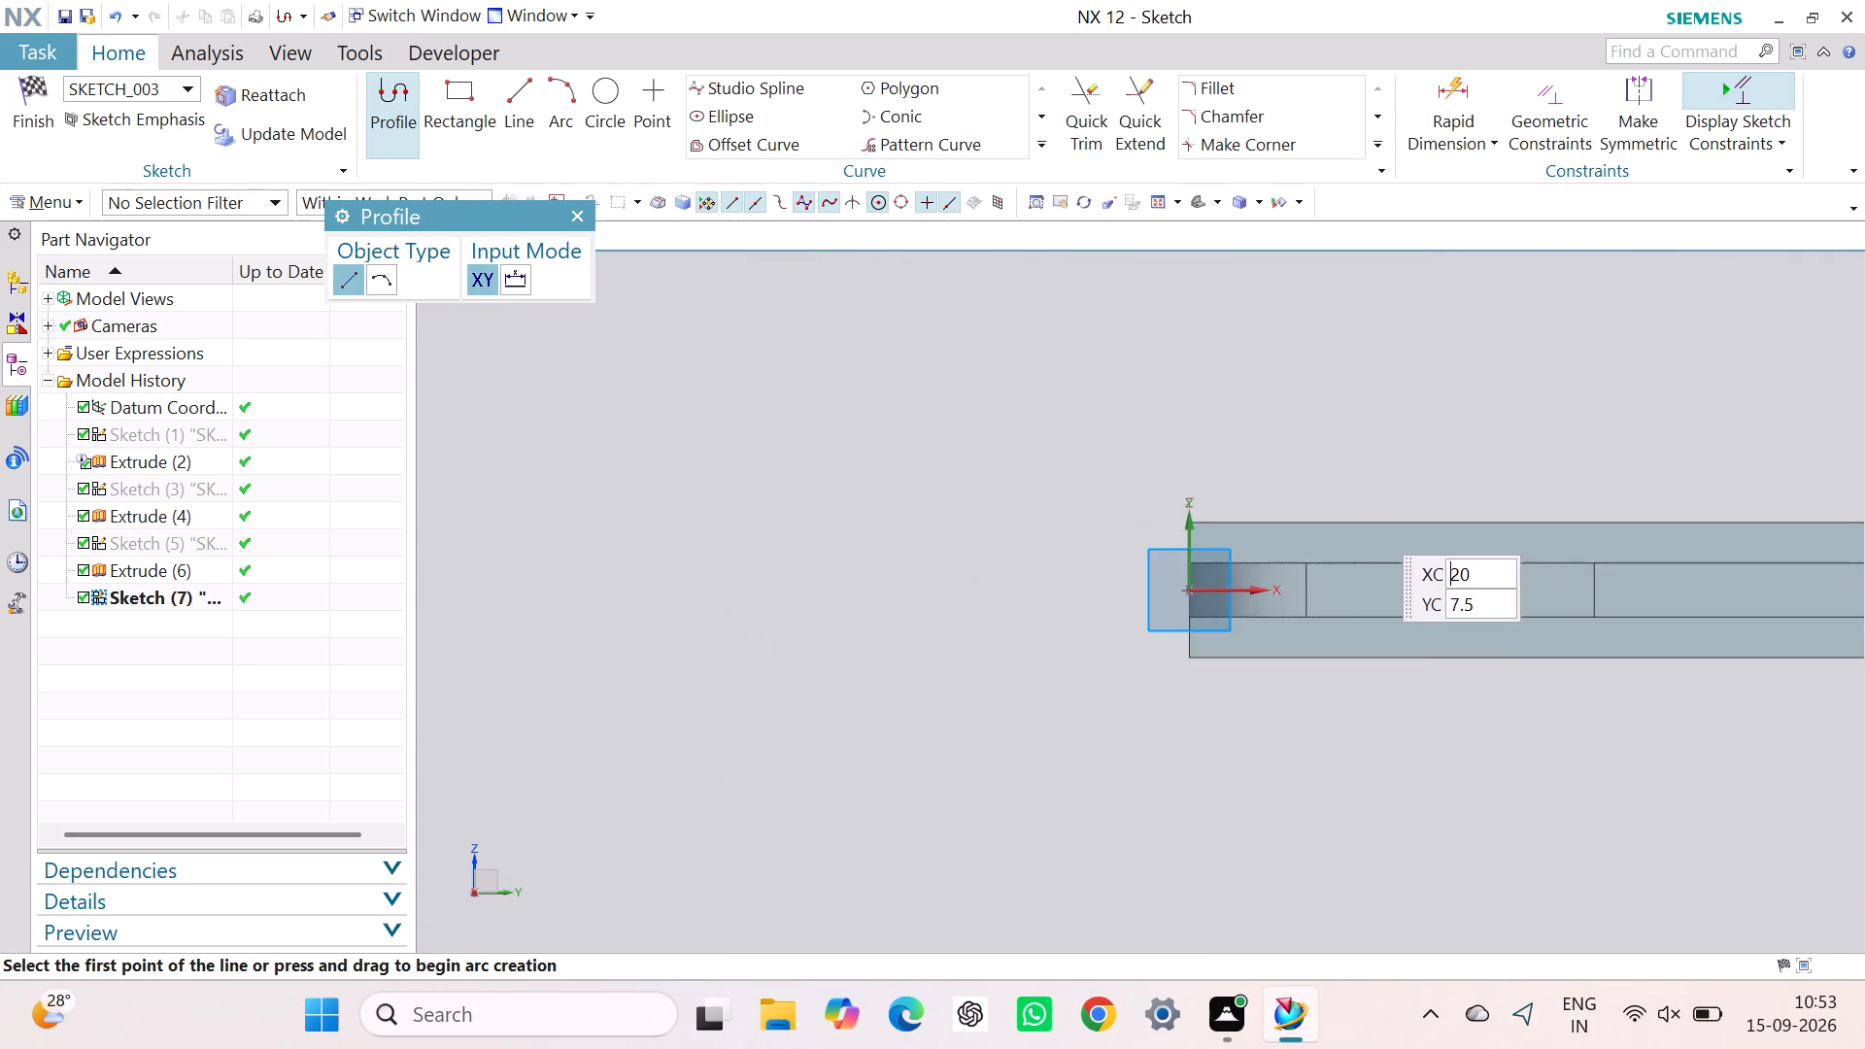
scroll(1371, 523, "down", 3)
scroll(1571, 533, "down", 1)
scroll(1686, 554, "up", 3)
scroll(1555, 550, "up", 2)
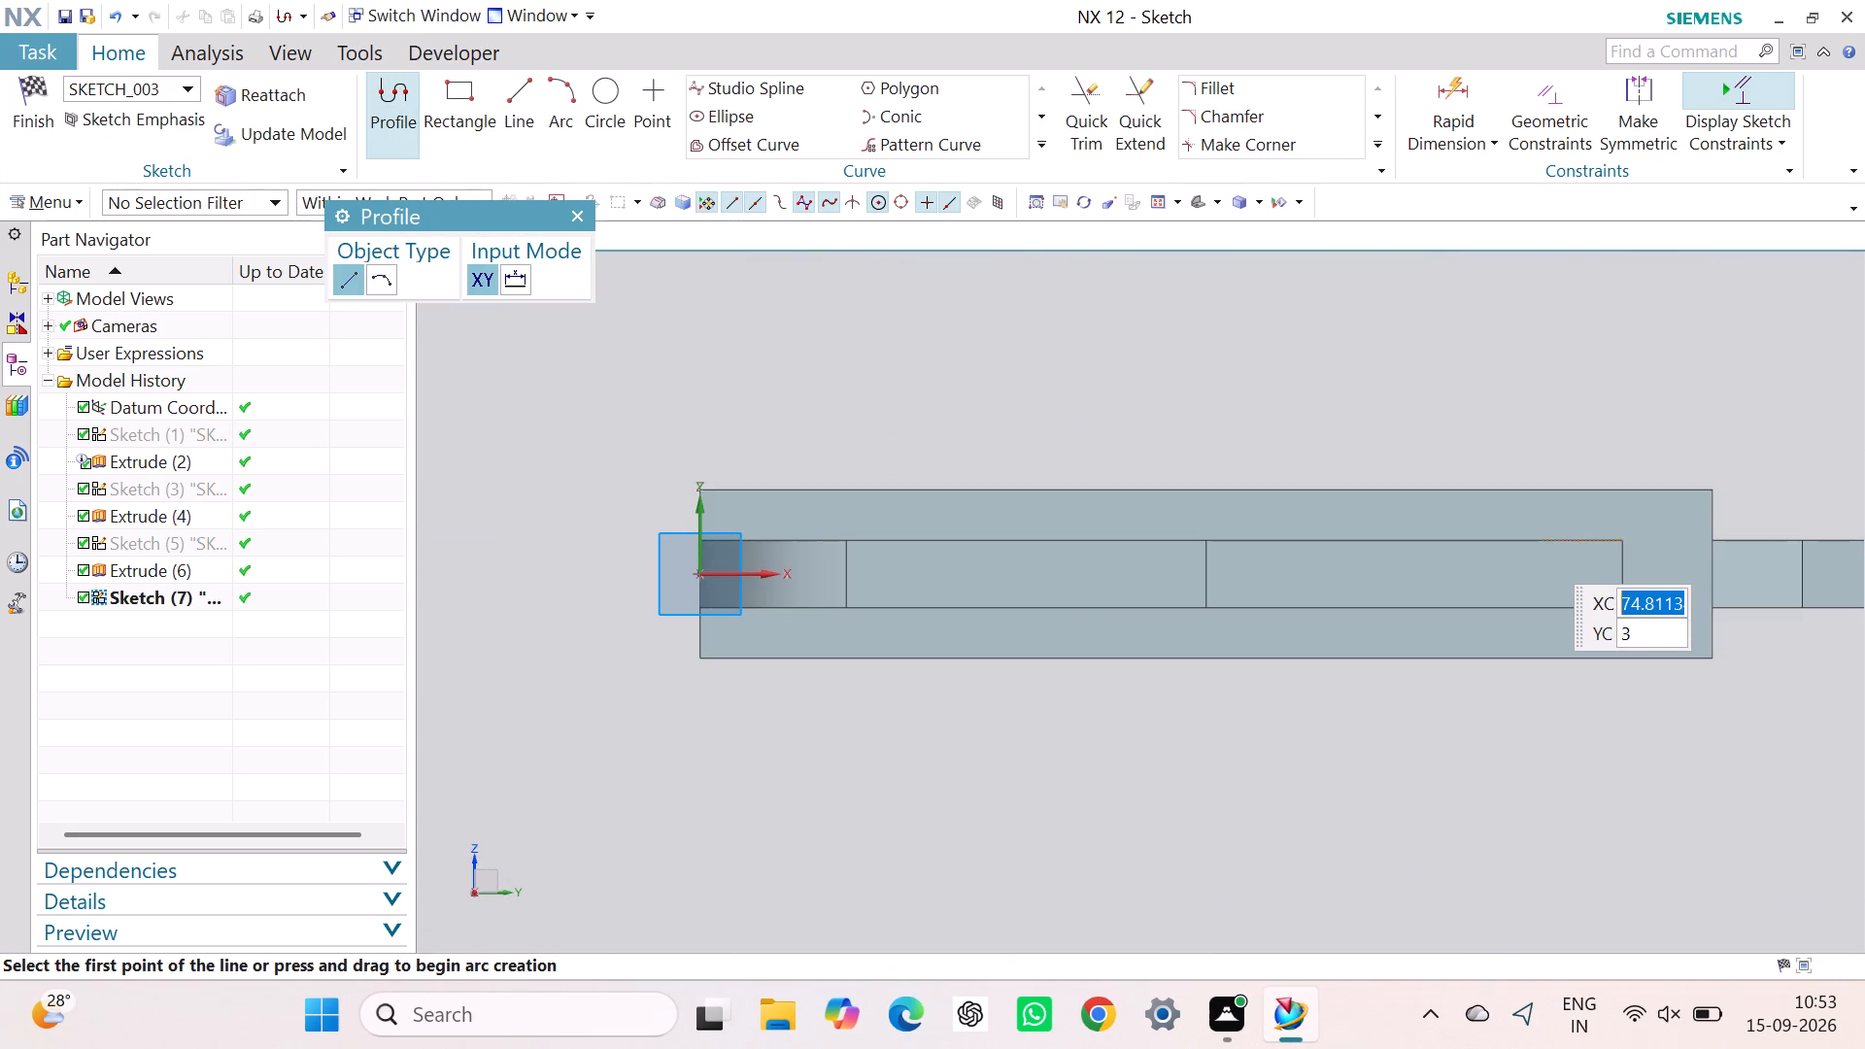
scroll(1541, 552, "up", 6)
scroll(1532, 549, "down", 8)
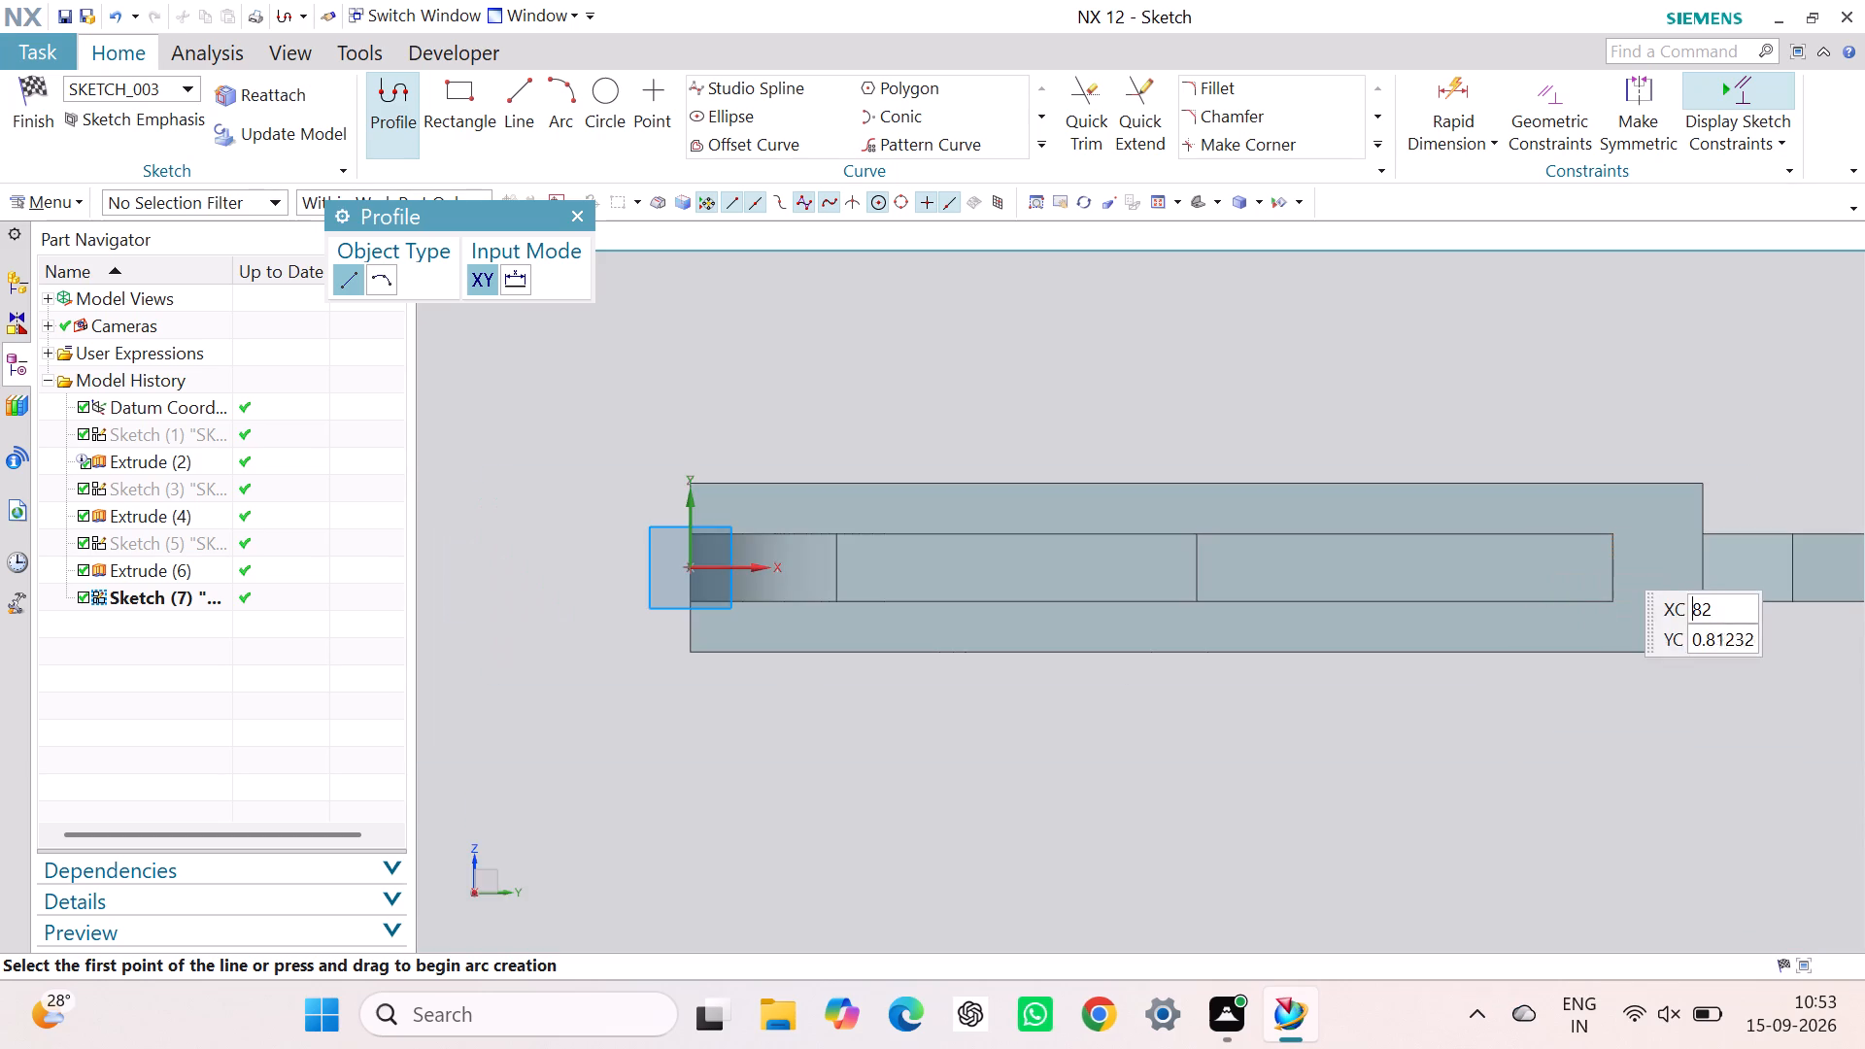
middle_click(1448, 564)
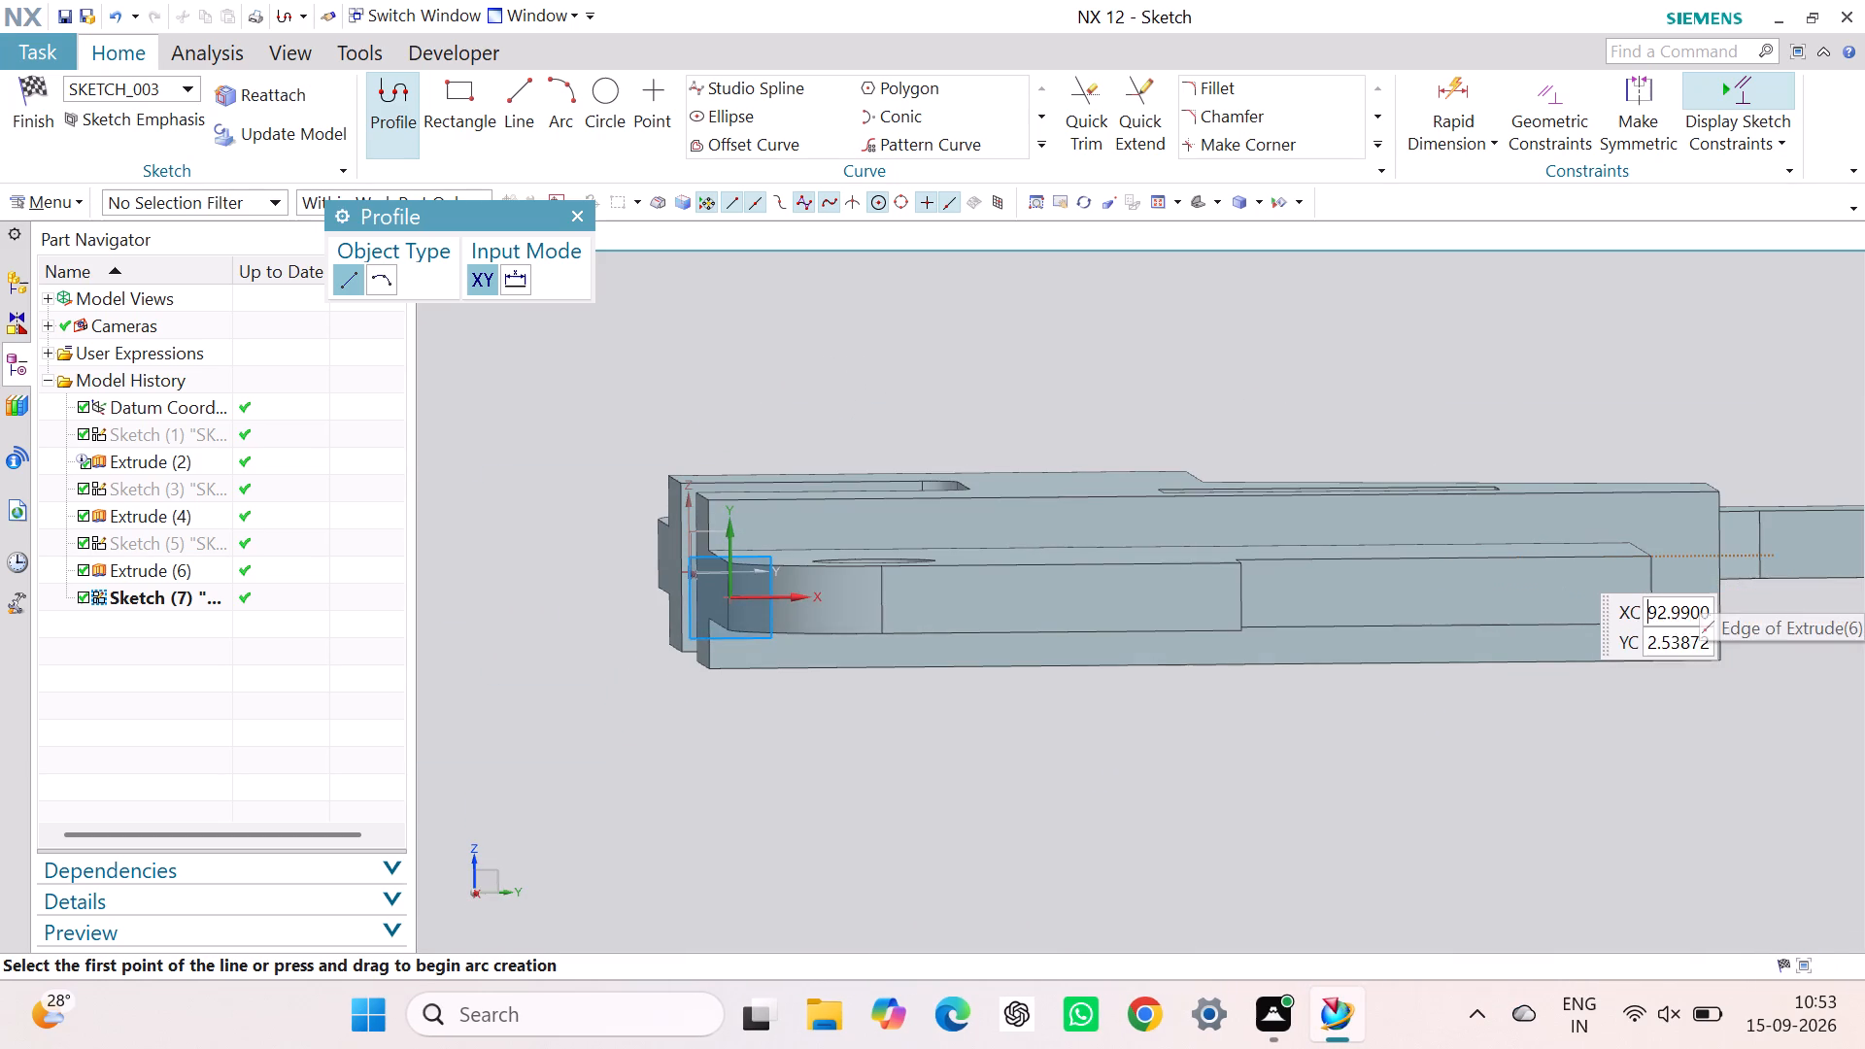
key("F8")
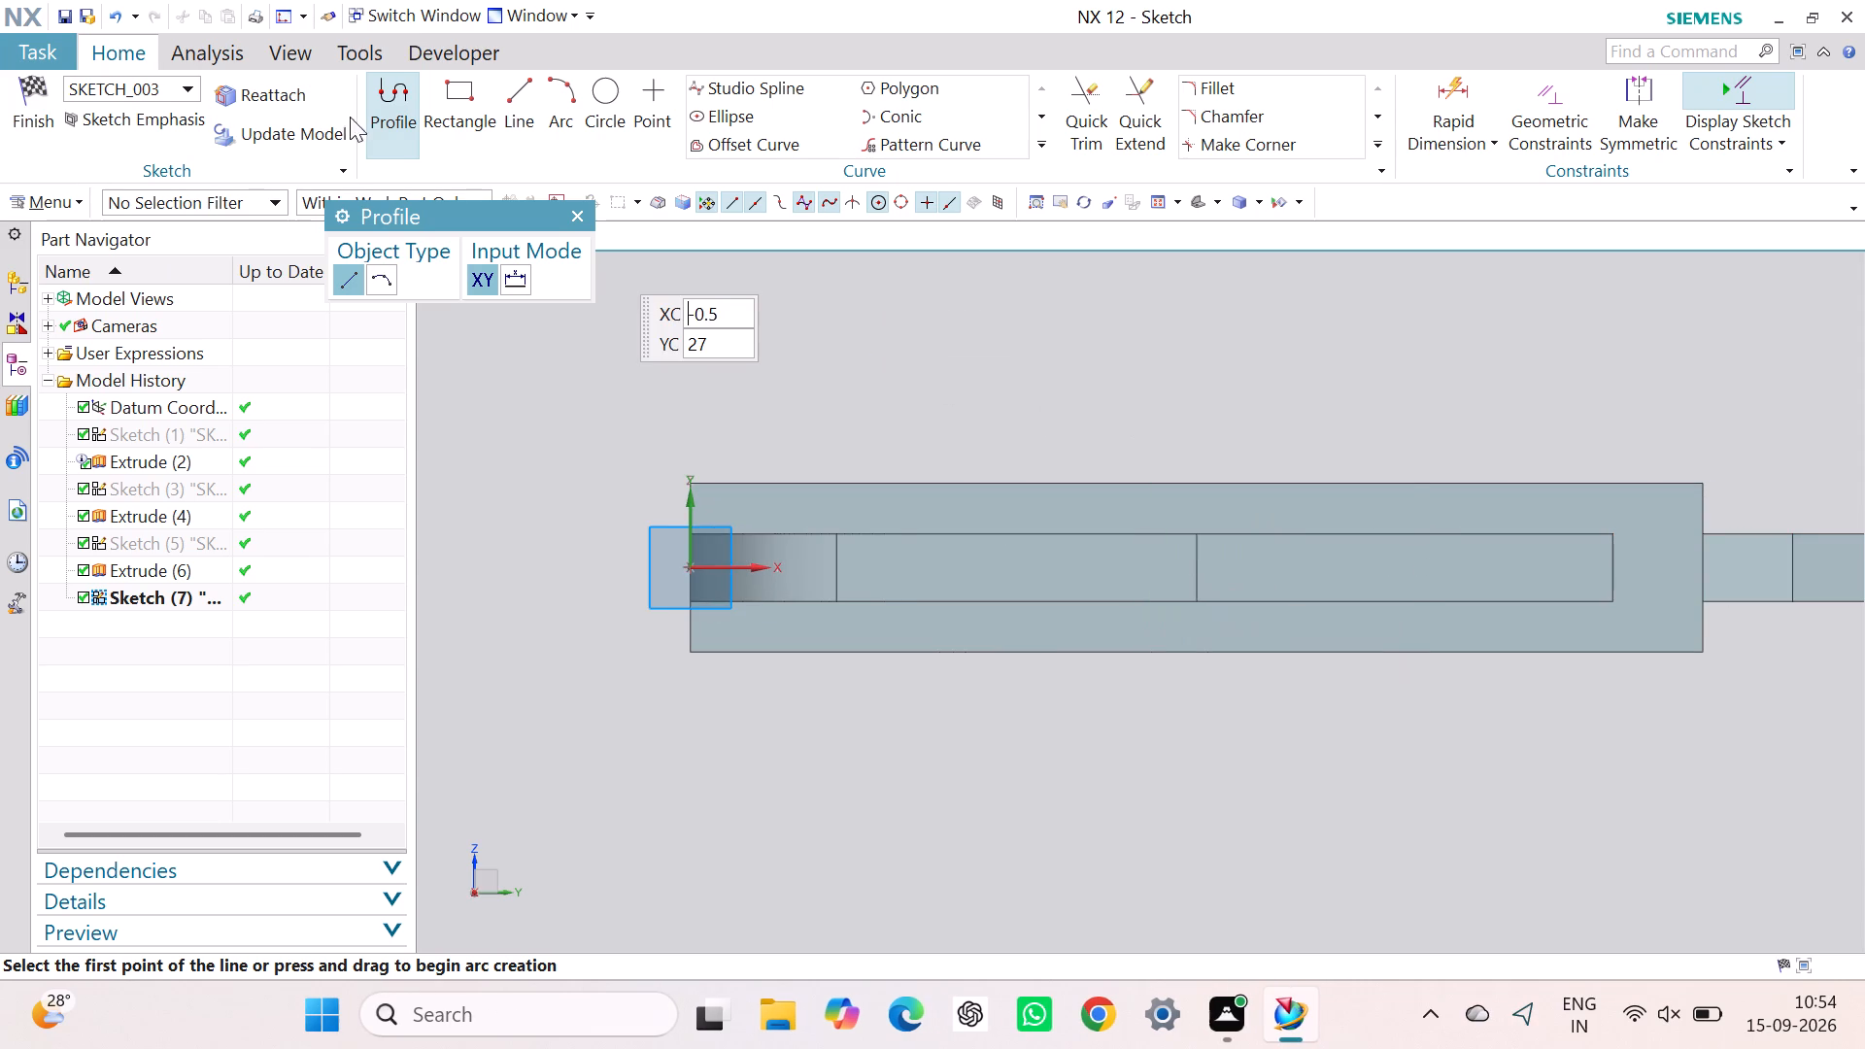
Sketch a rectangle about 103 mm wide and 14 mm high over the flange's edge, starting about 45 mm horizontally from the sketch origin.
left_click(460, 82)
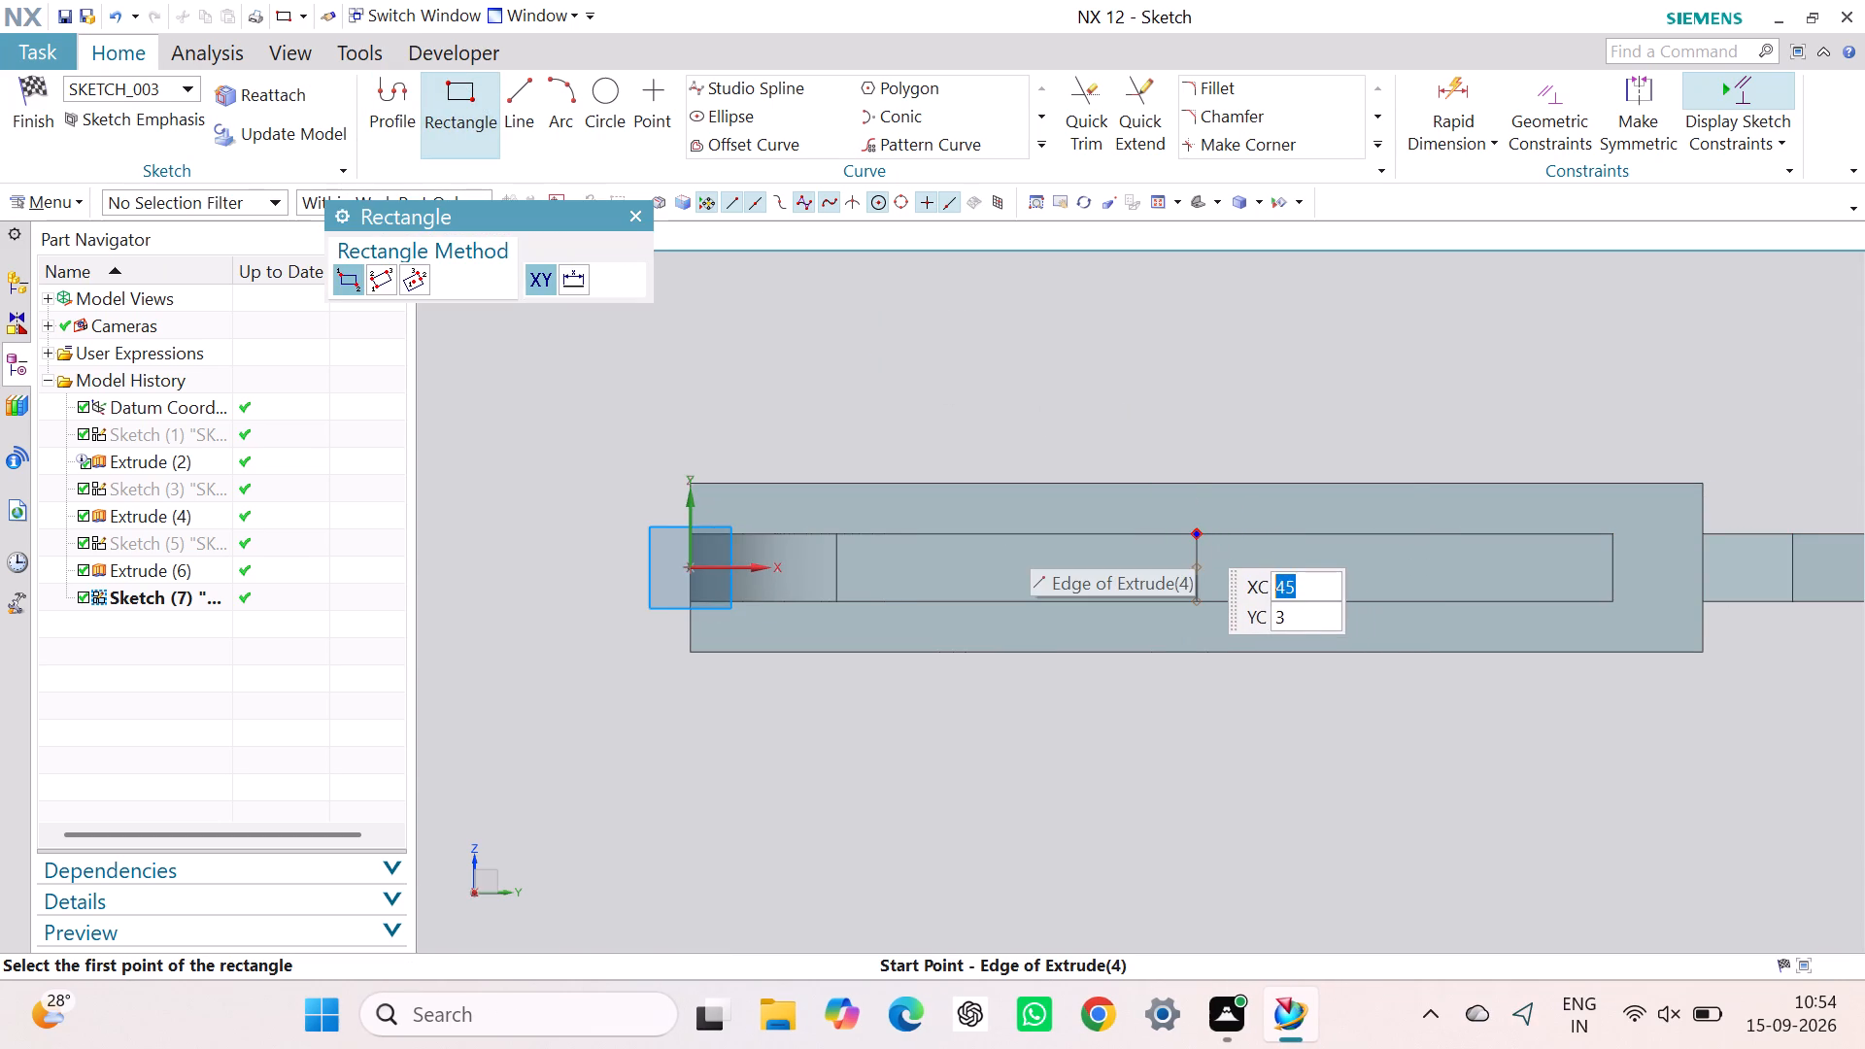
left_click(1198, 535)
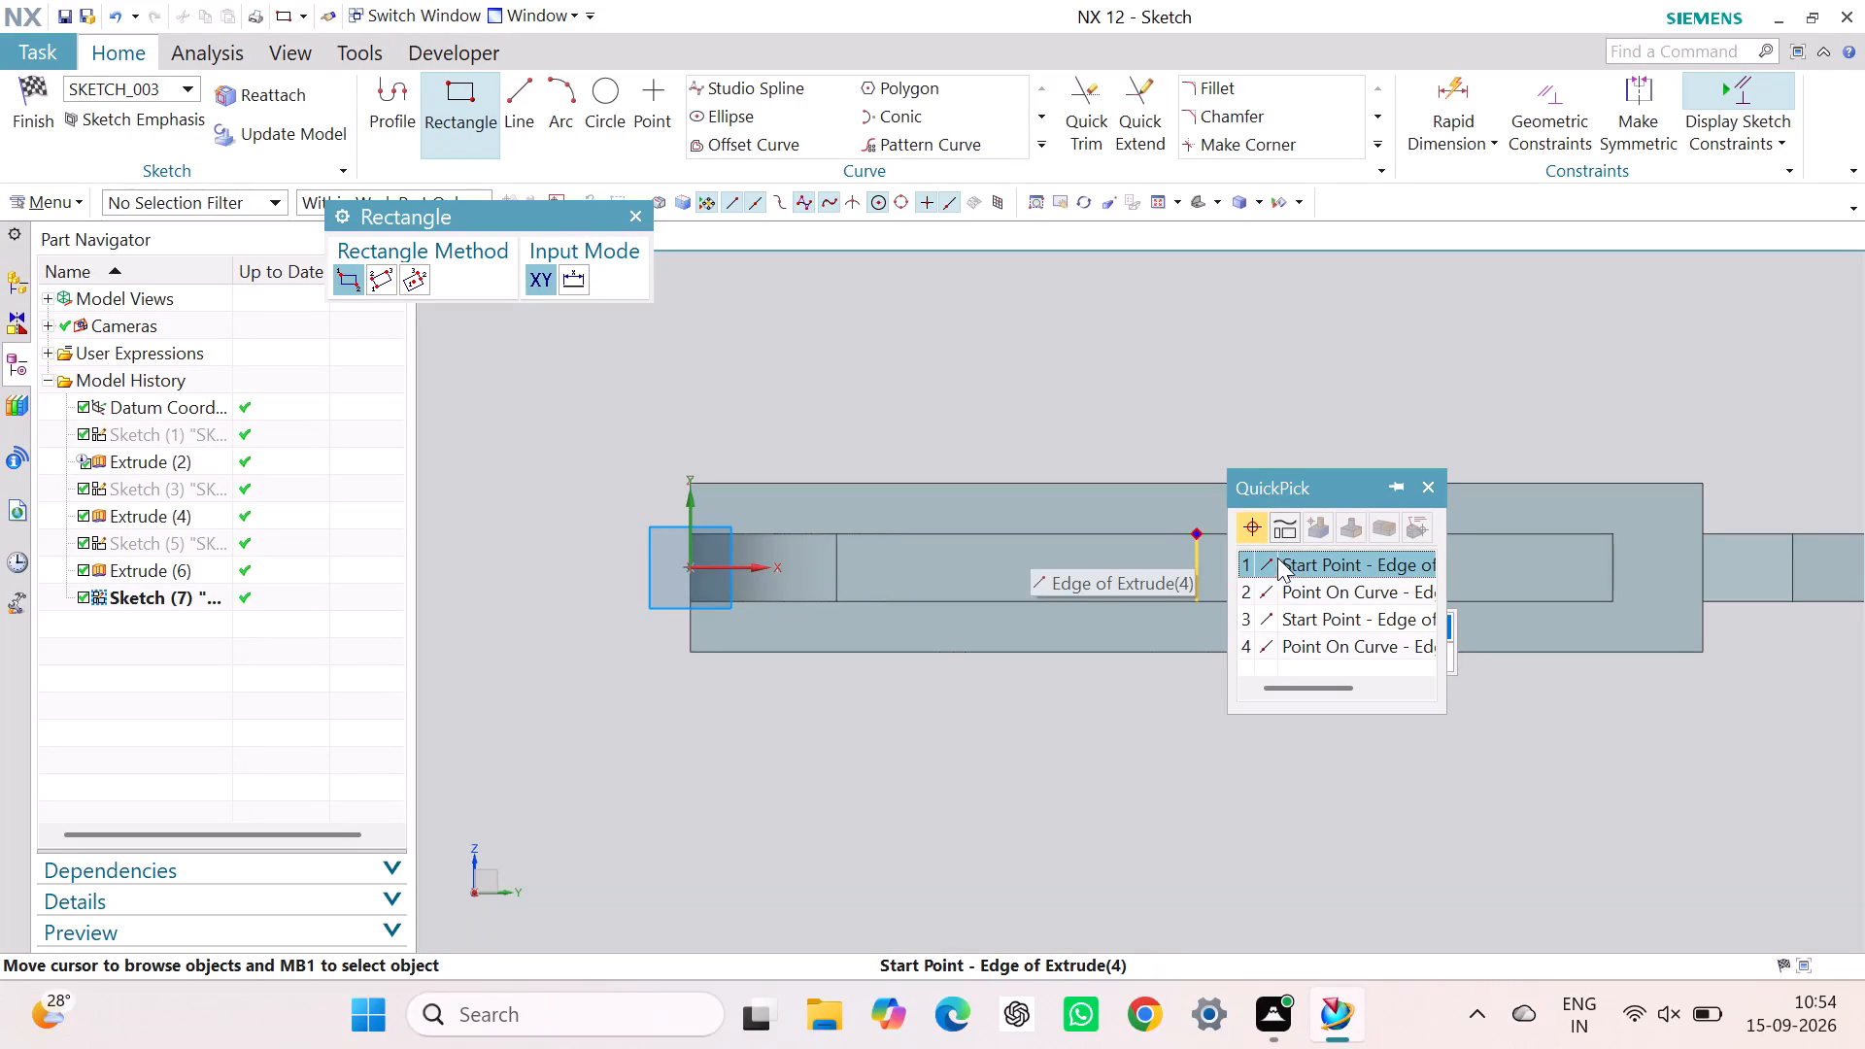
left_click(643, 212)
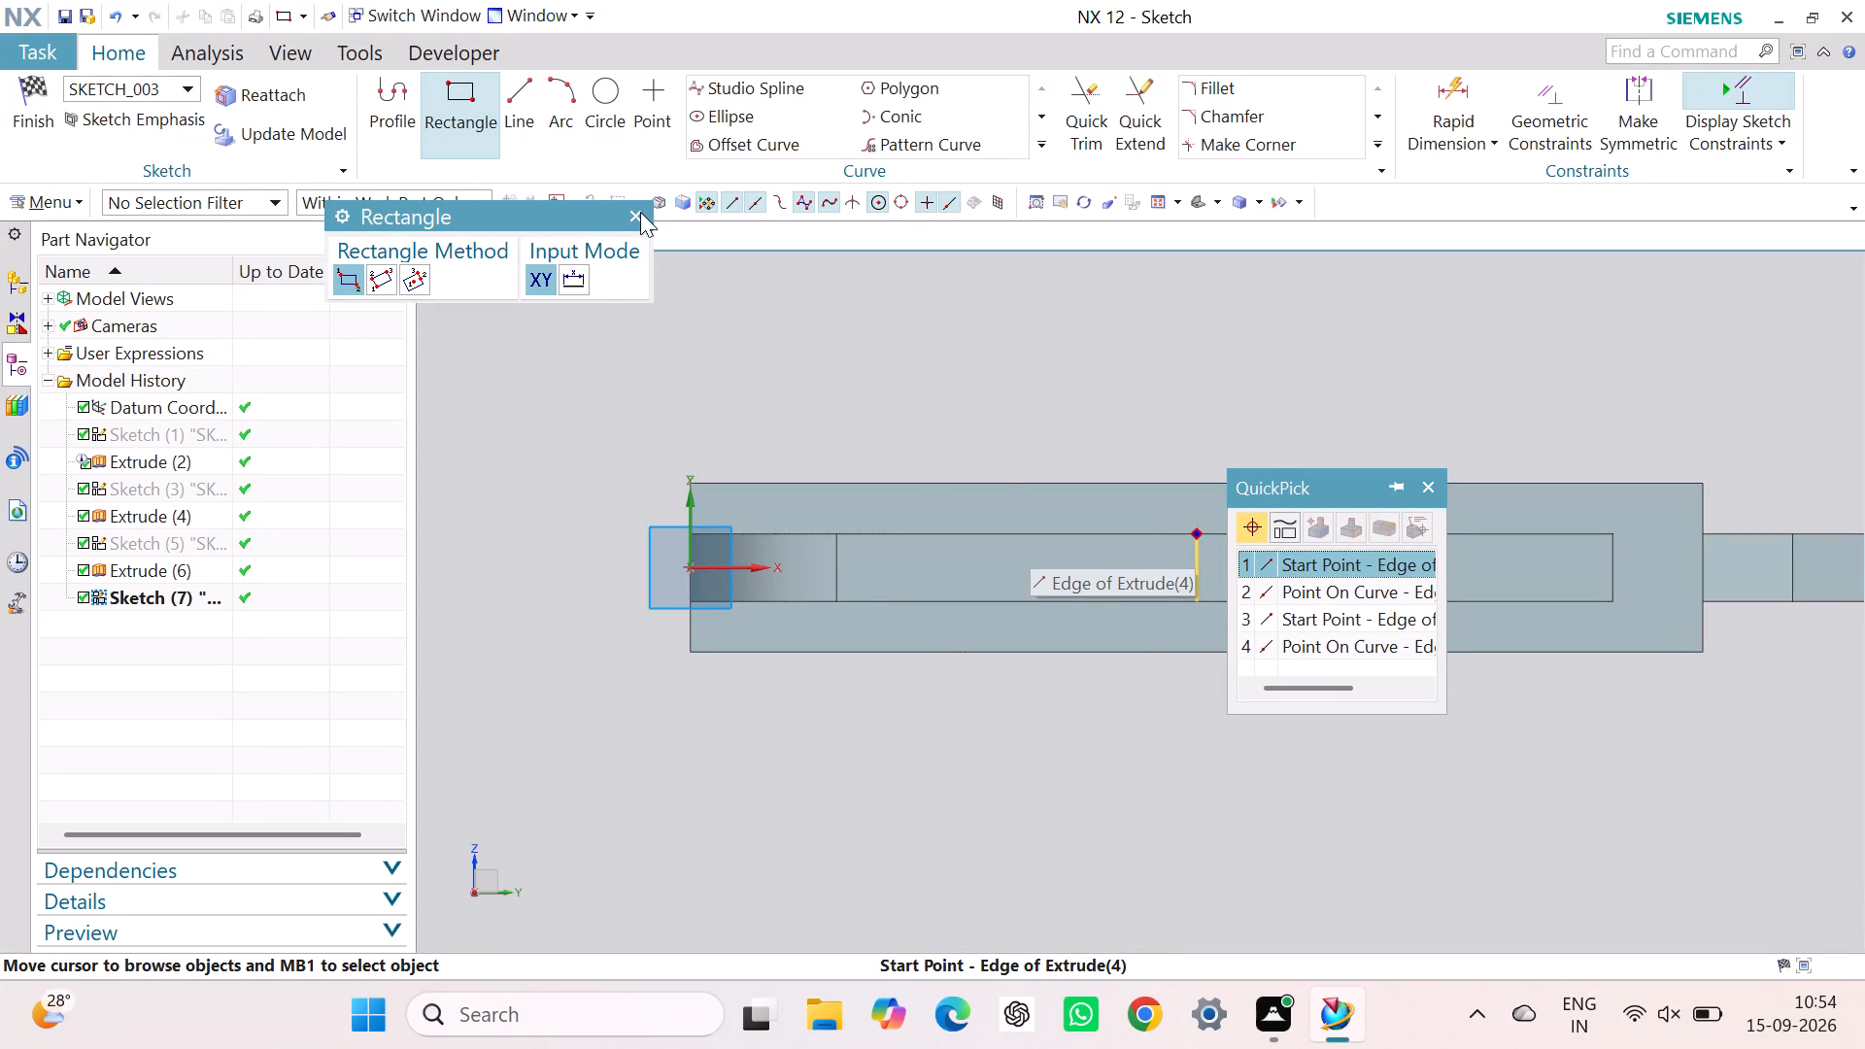
left_click(636, 212)
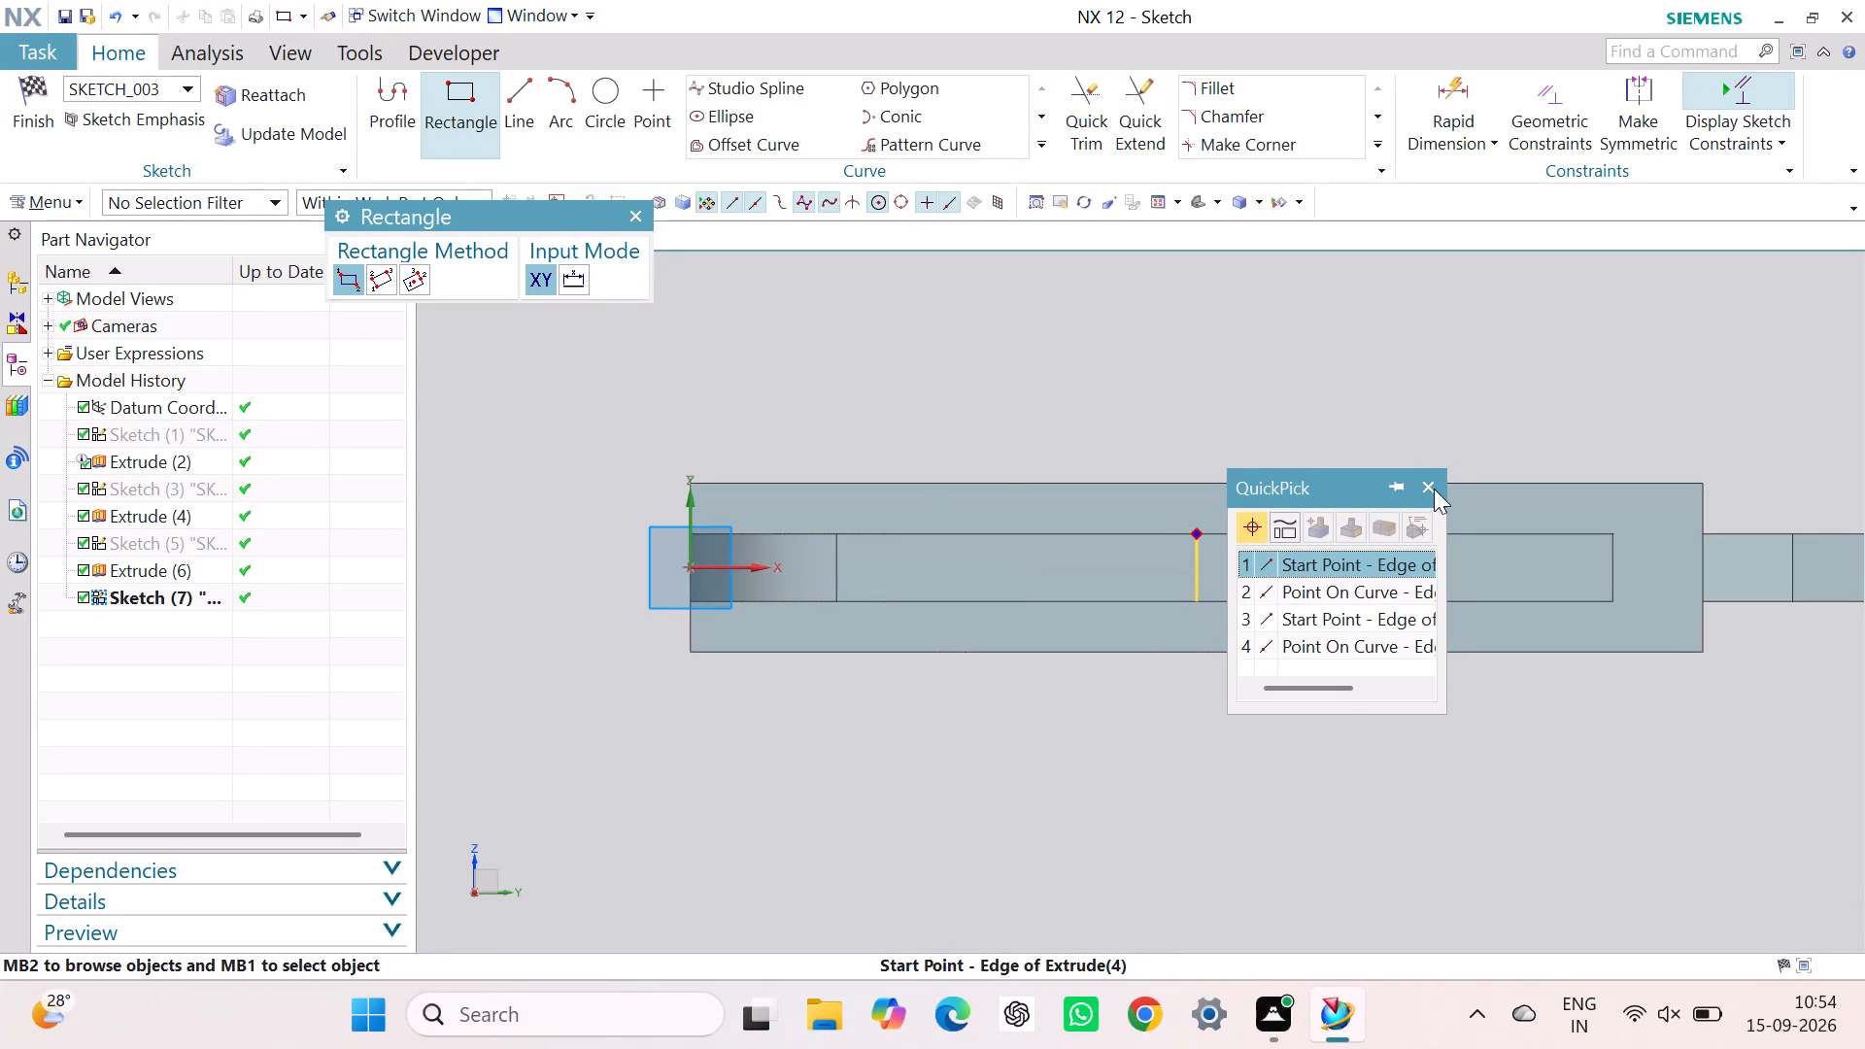
left_click(1434, 489)
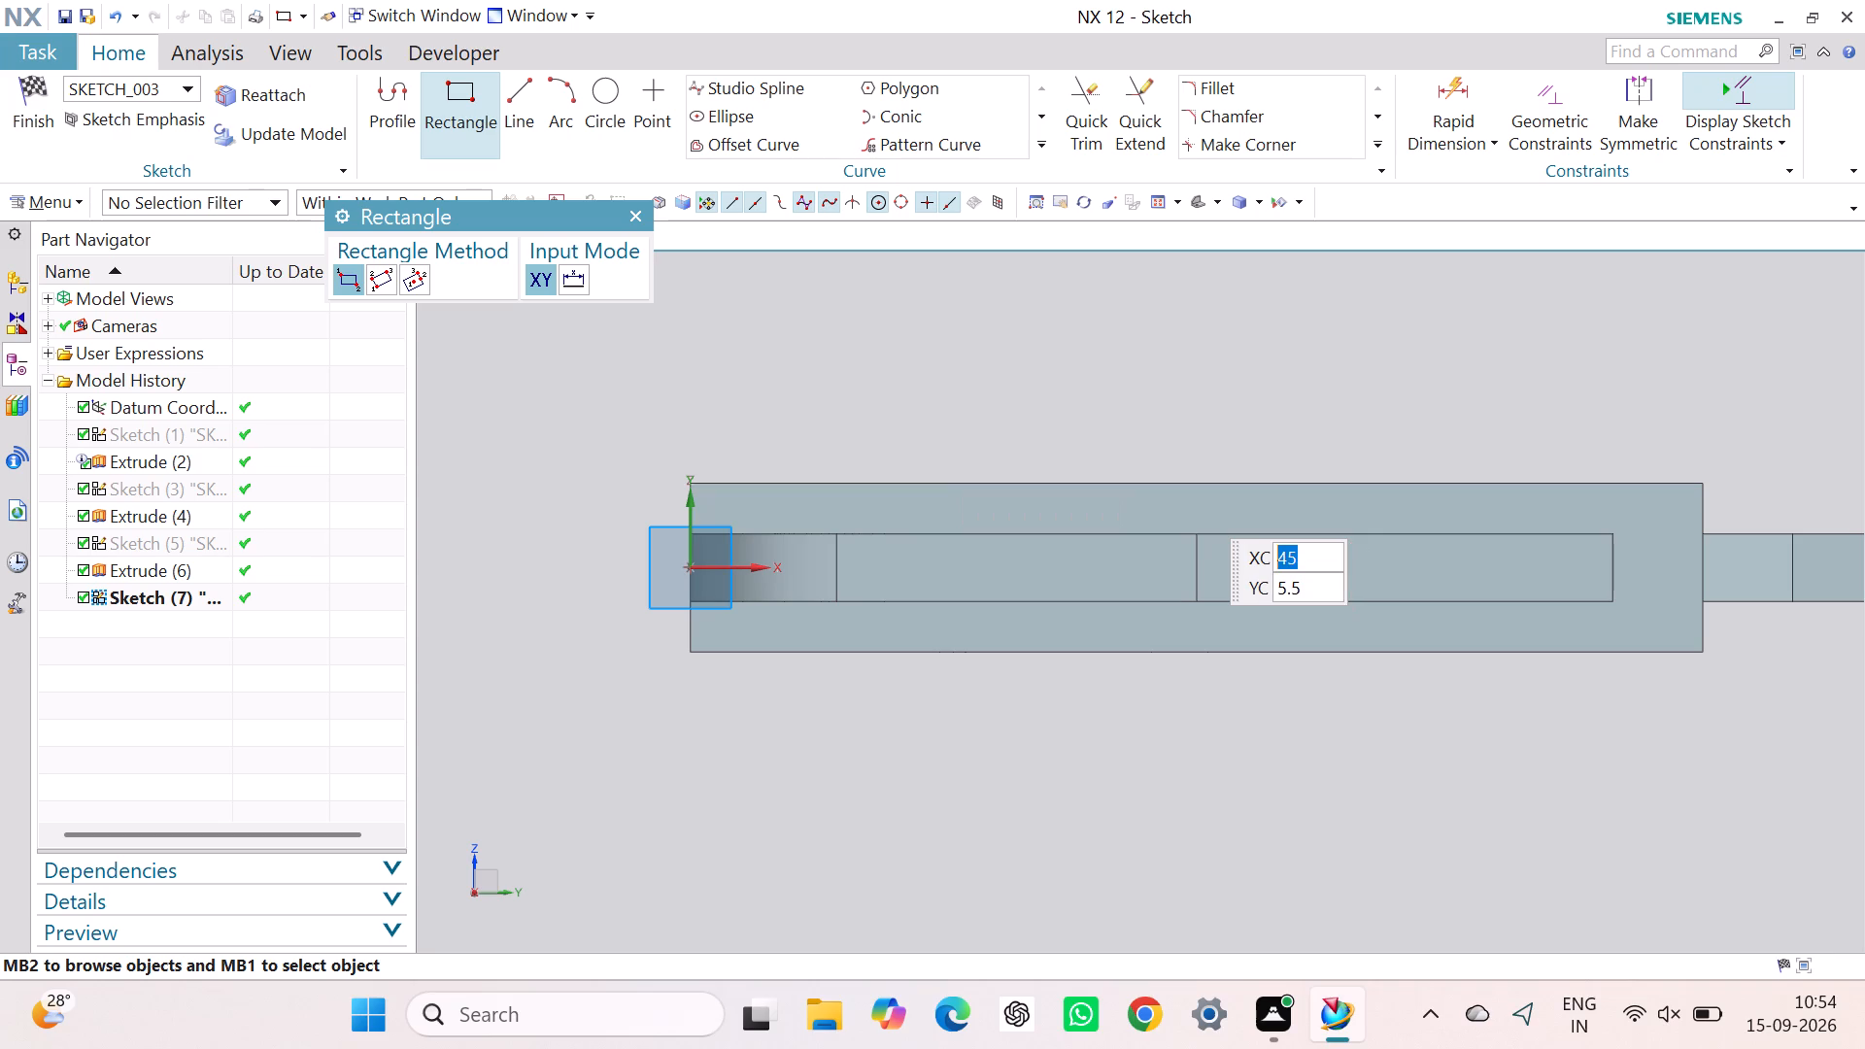
left_click(1198, 506)
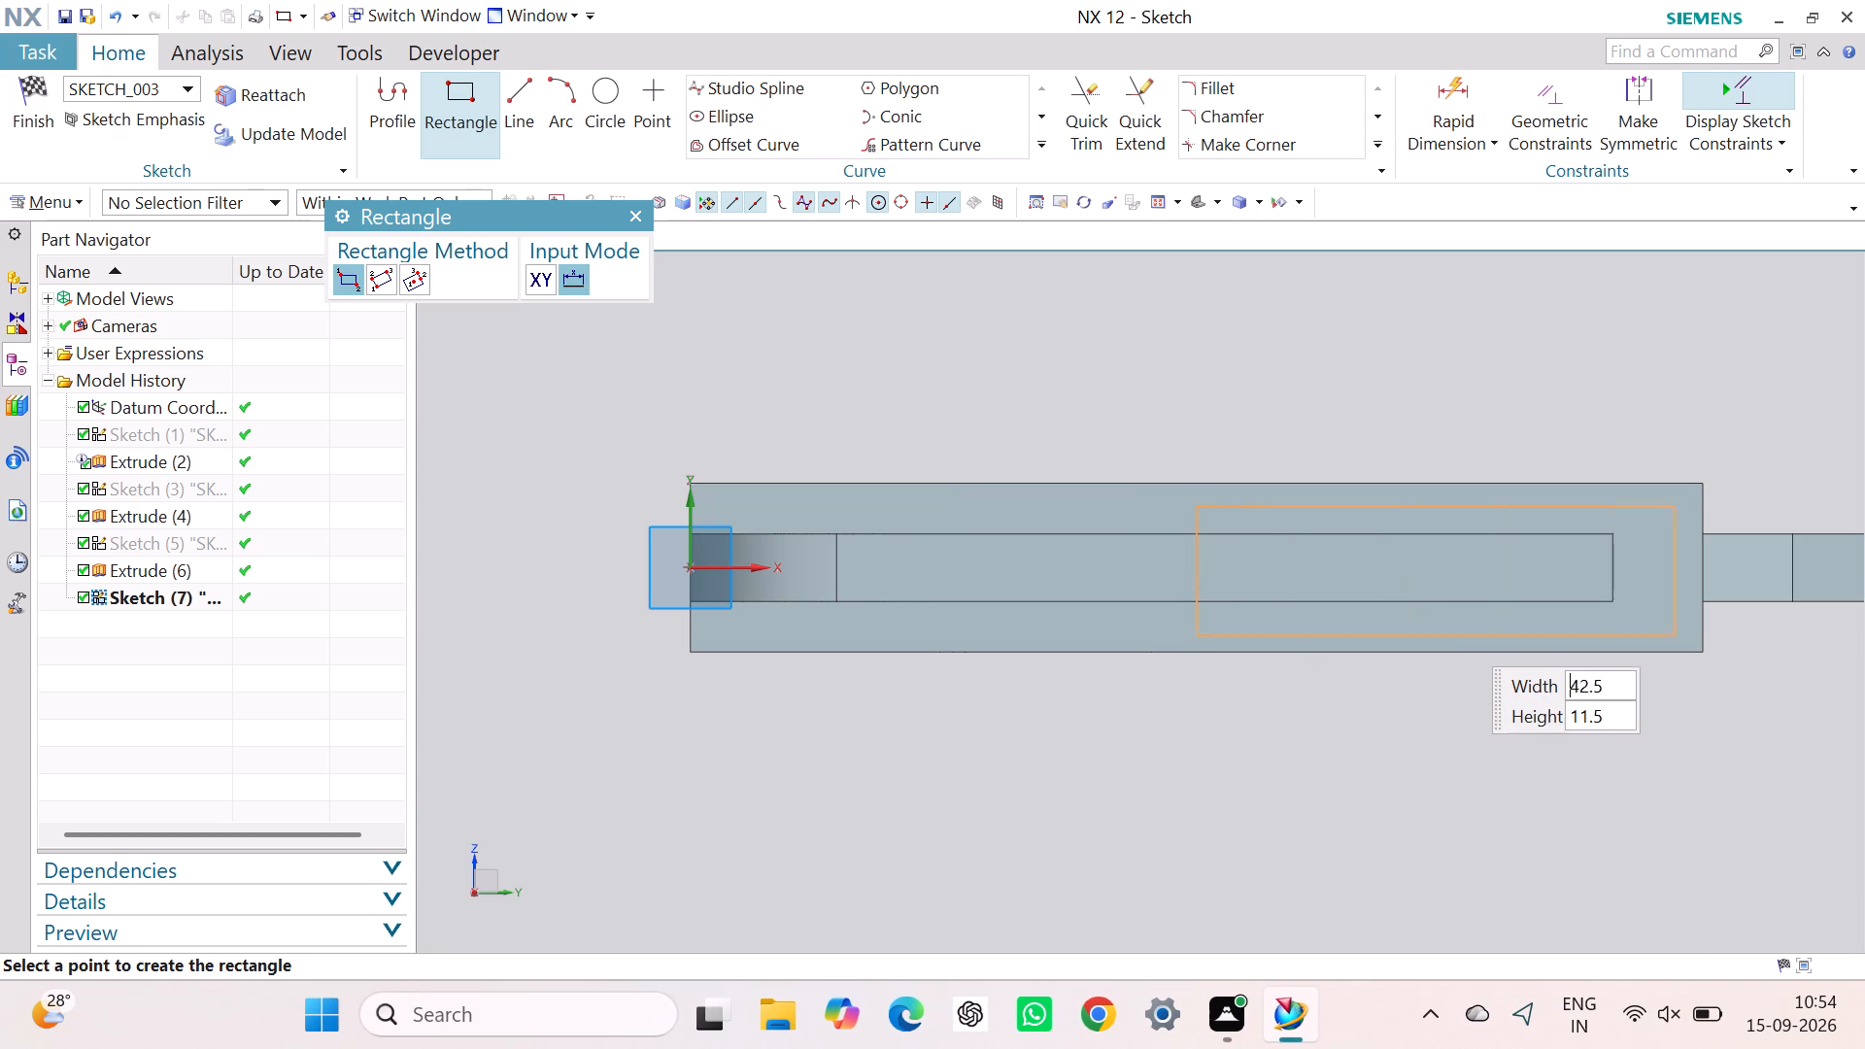
scroll(1767, 631, "up", 2)
scroll(1763, 622, "down", 7)
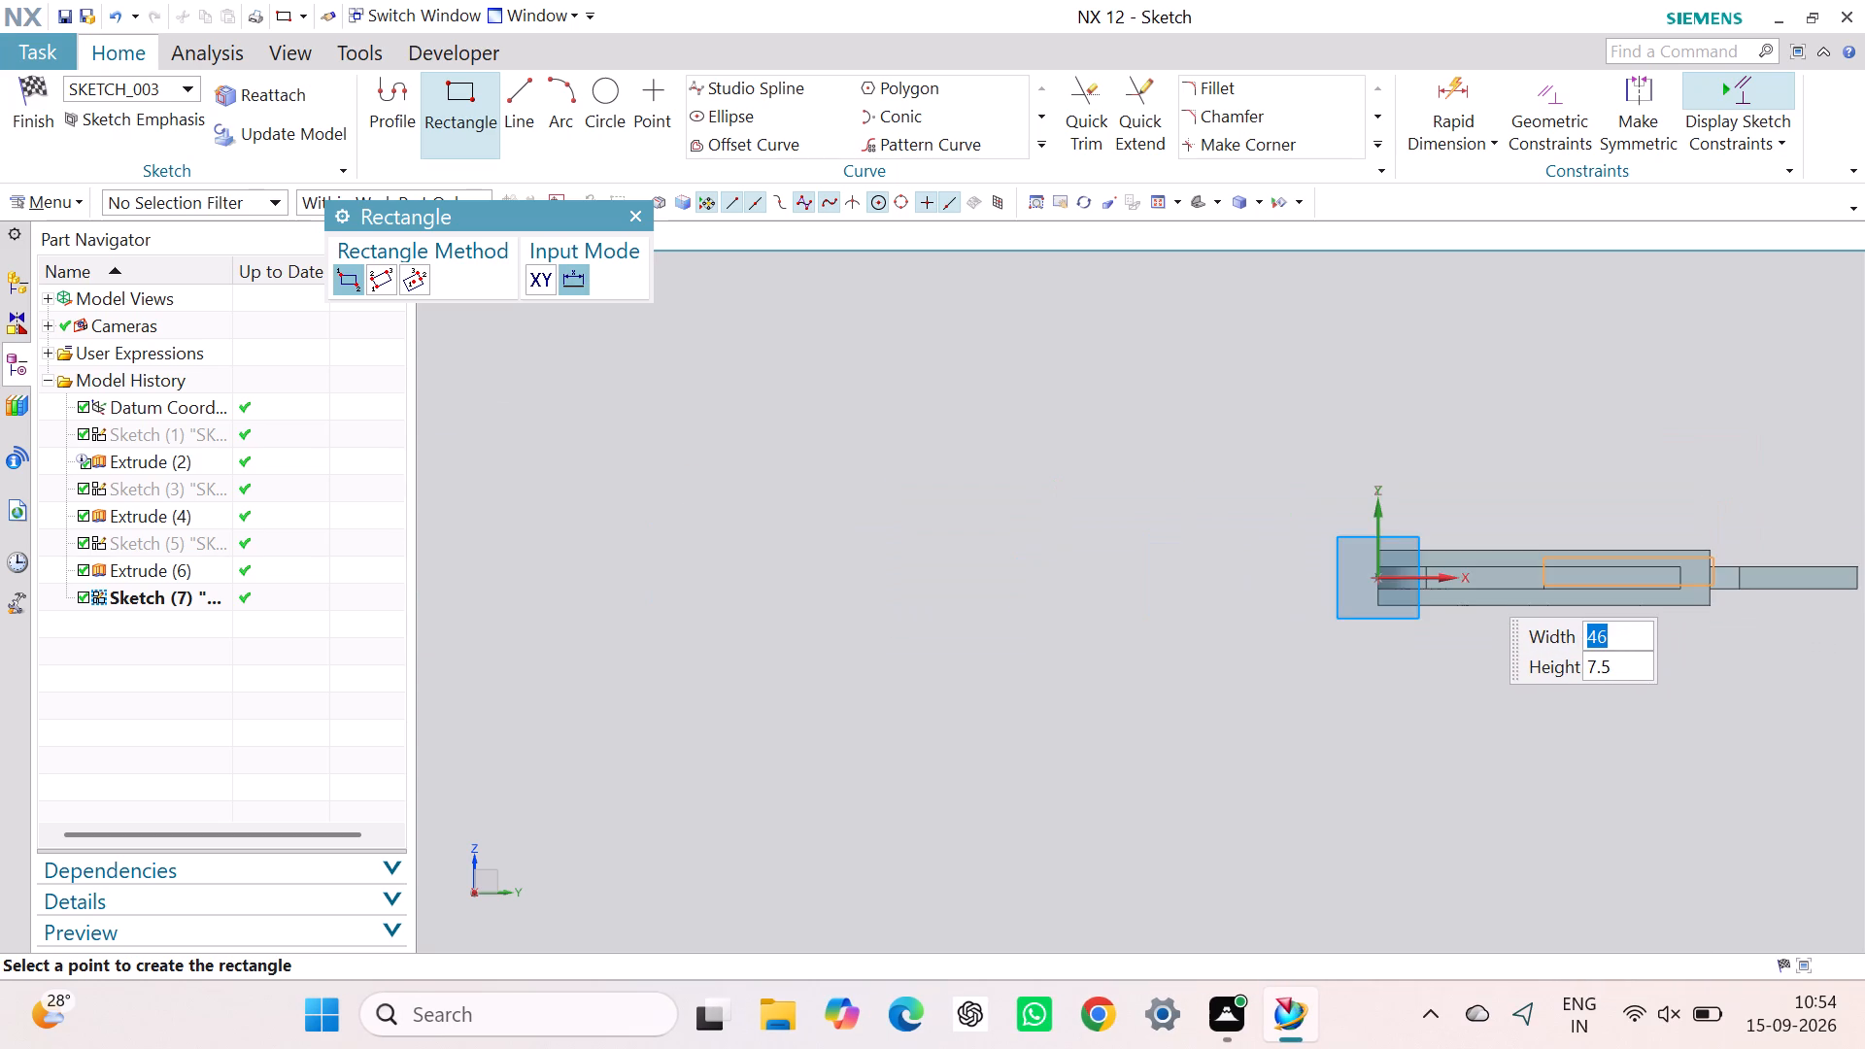
scroll(1714, 585, "down", 2)
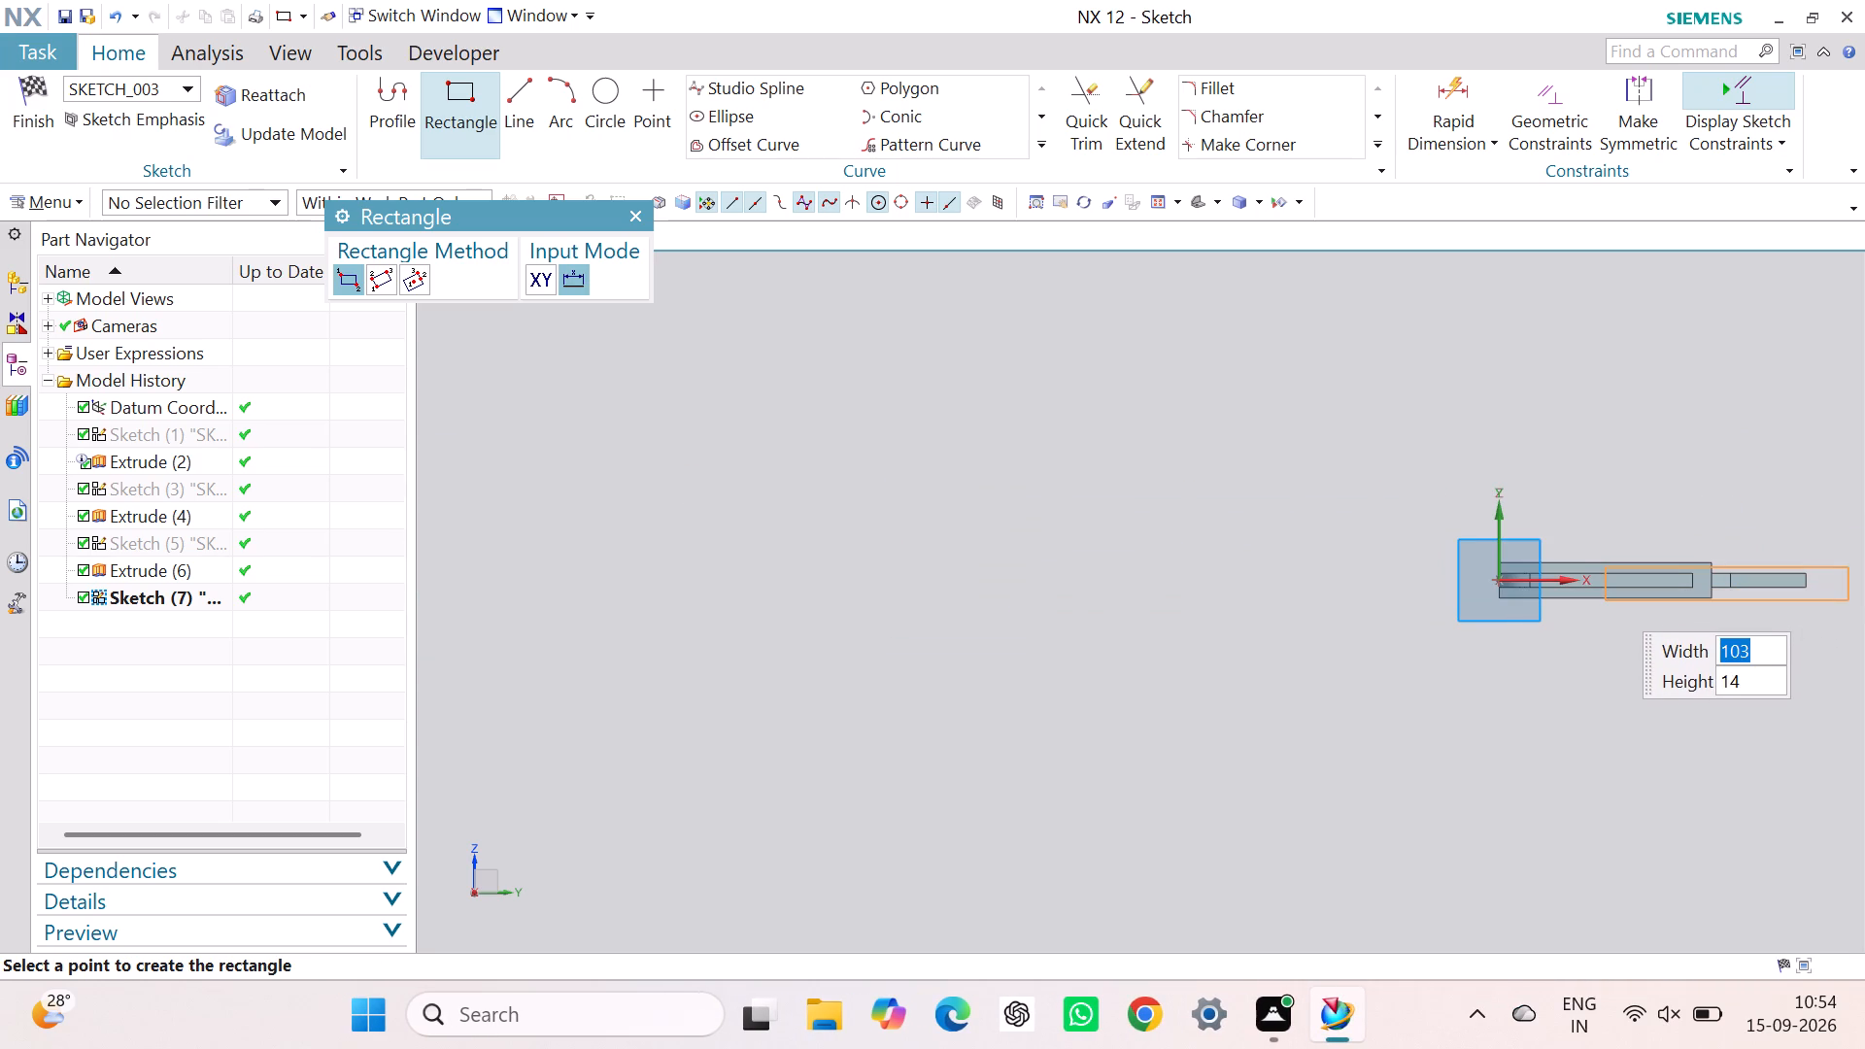
left_click(1848, 599)
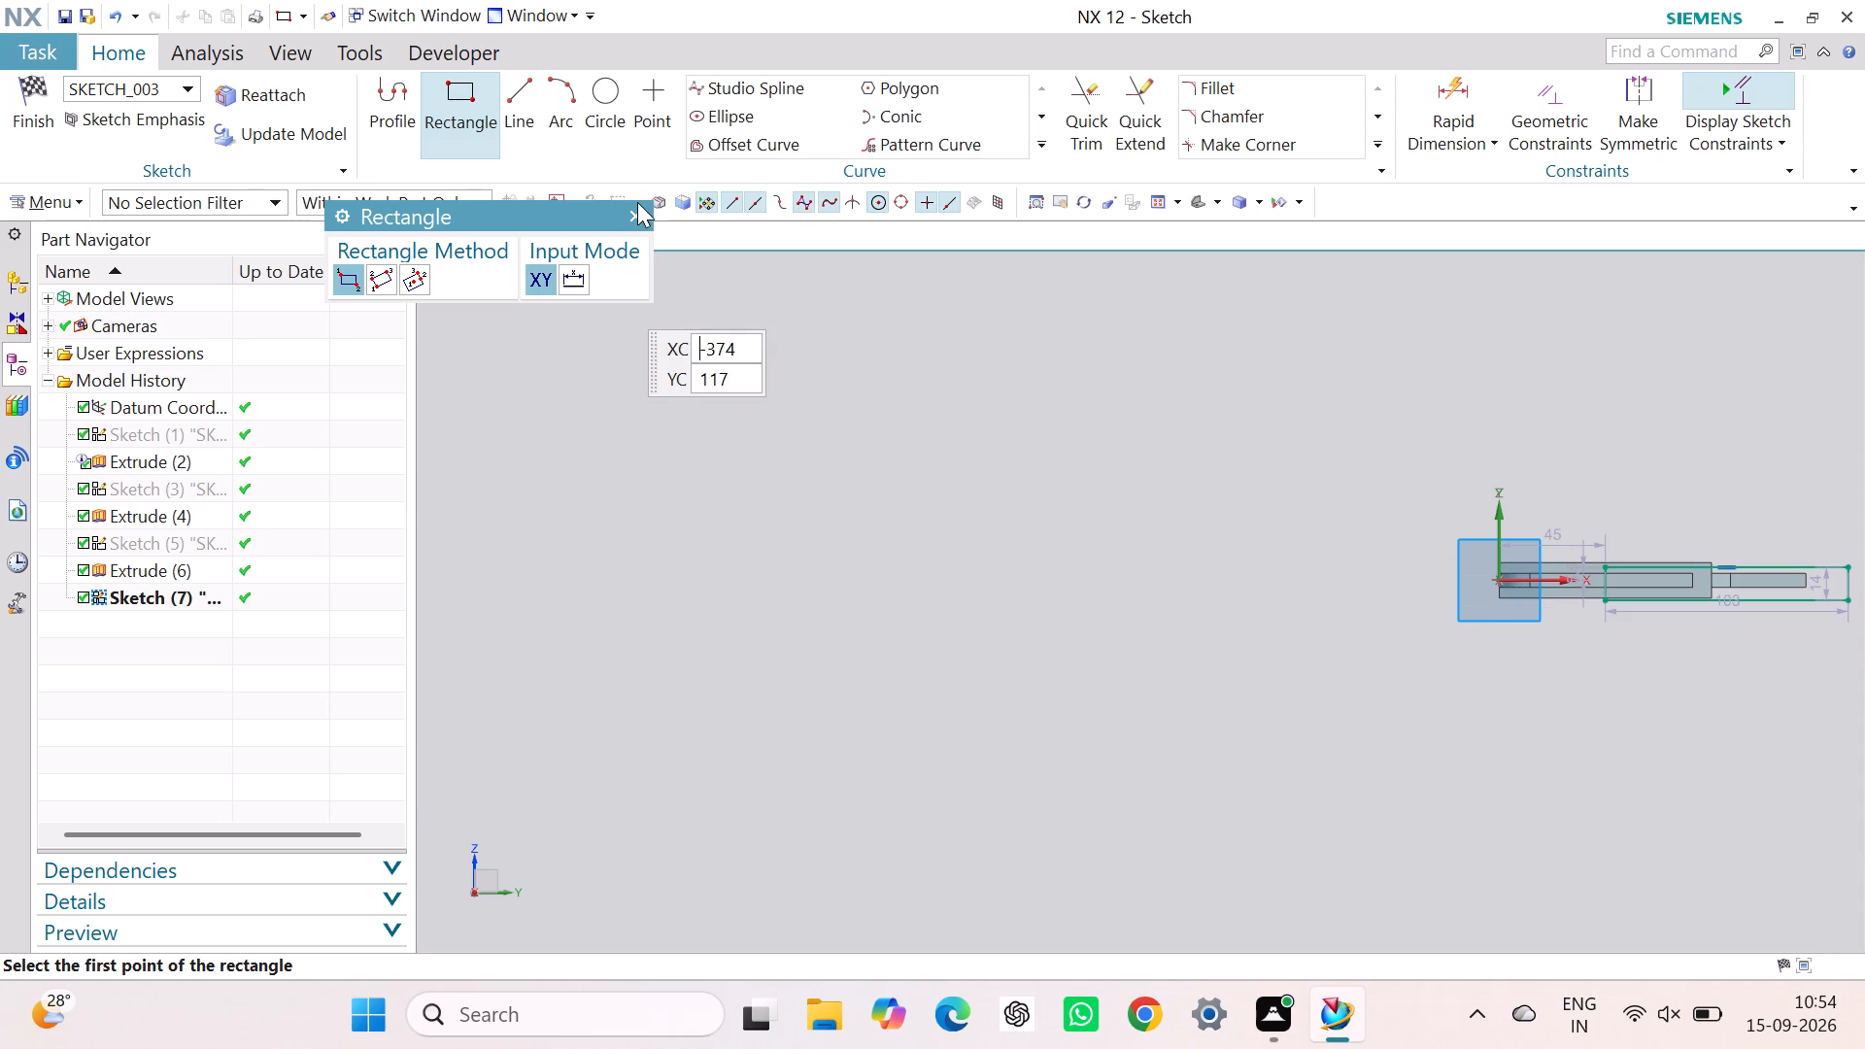
left_click(637, 221)
Make the rectangle's two long horizontal edges symmetric about the sketch's horizontal axis.
middle_click_drag(886, 562, 364, 592)
right_click_drag(886, 562, 364, 592)
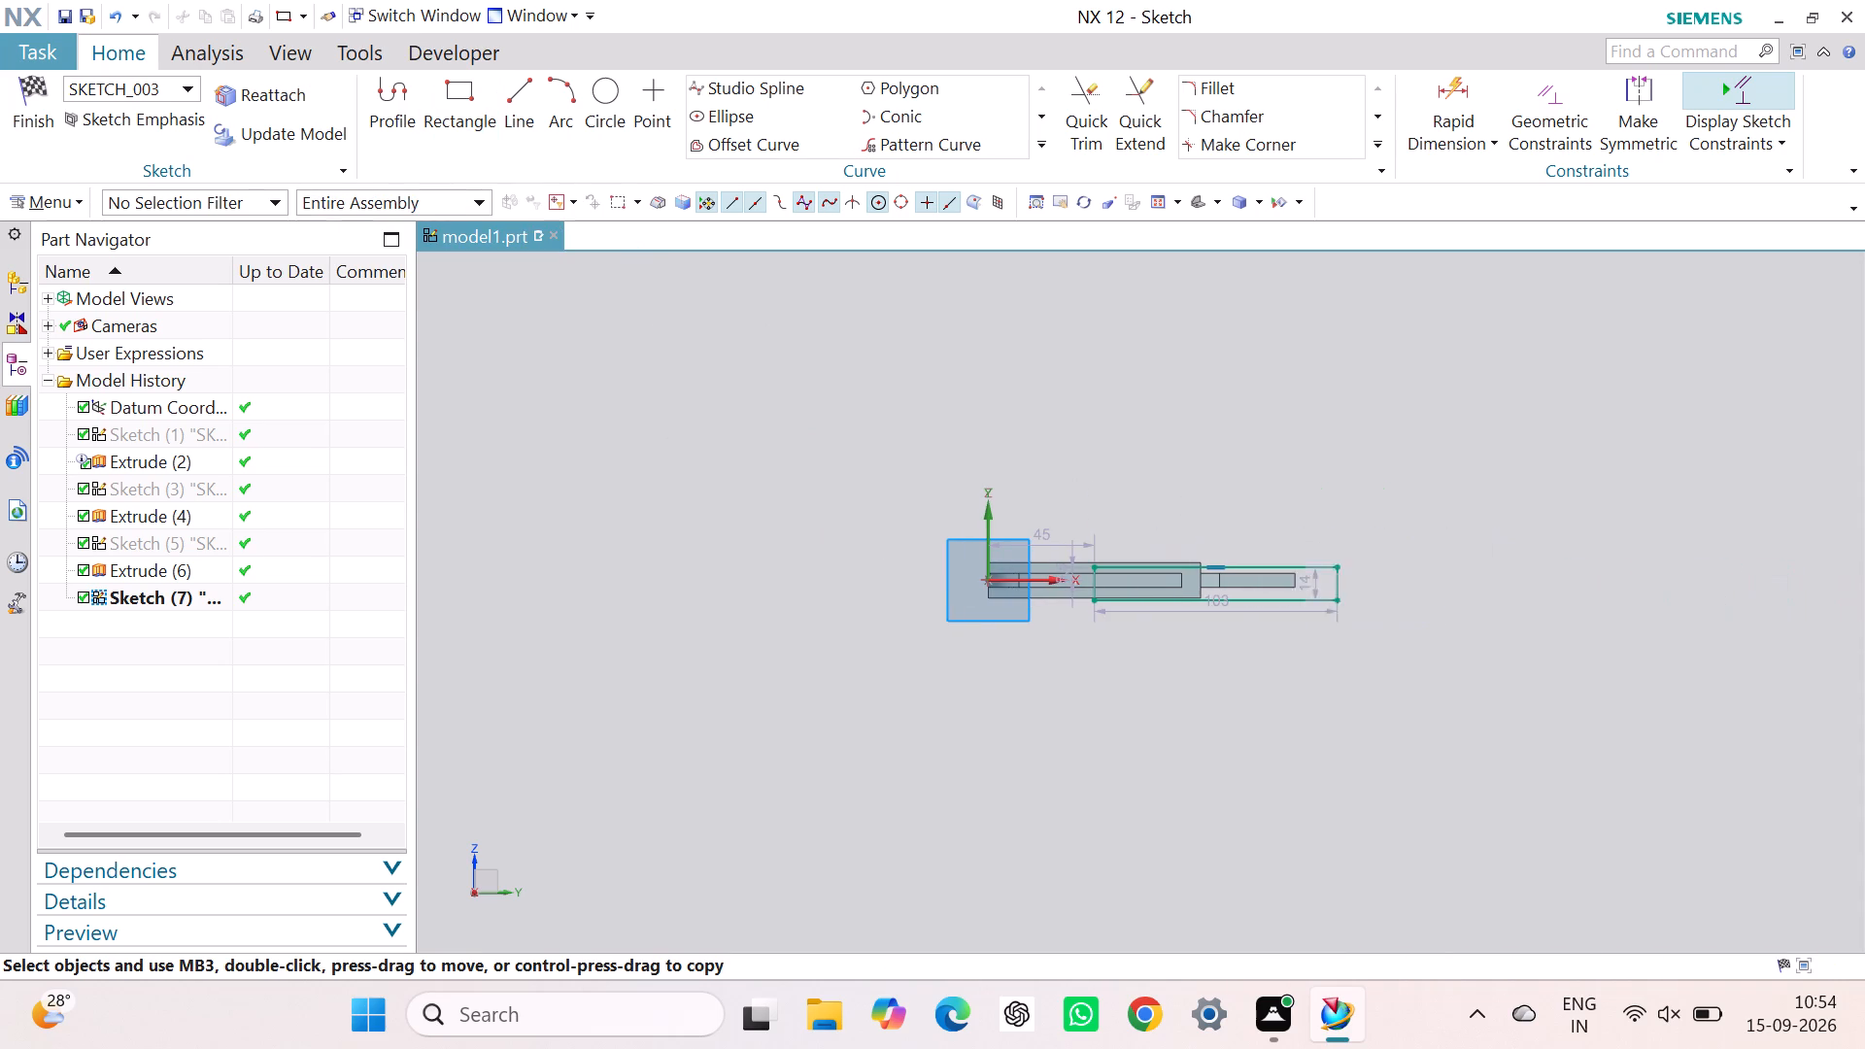
right_click_drag(364, 592, 296, 603)
middle_click_drag(364, 592, 325, 607)
scroll(962, 599, "up", 2)
scroll(1080, 601, "up", 3)
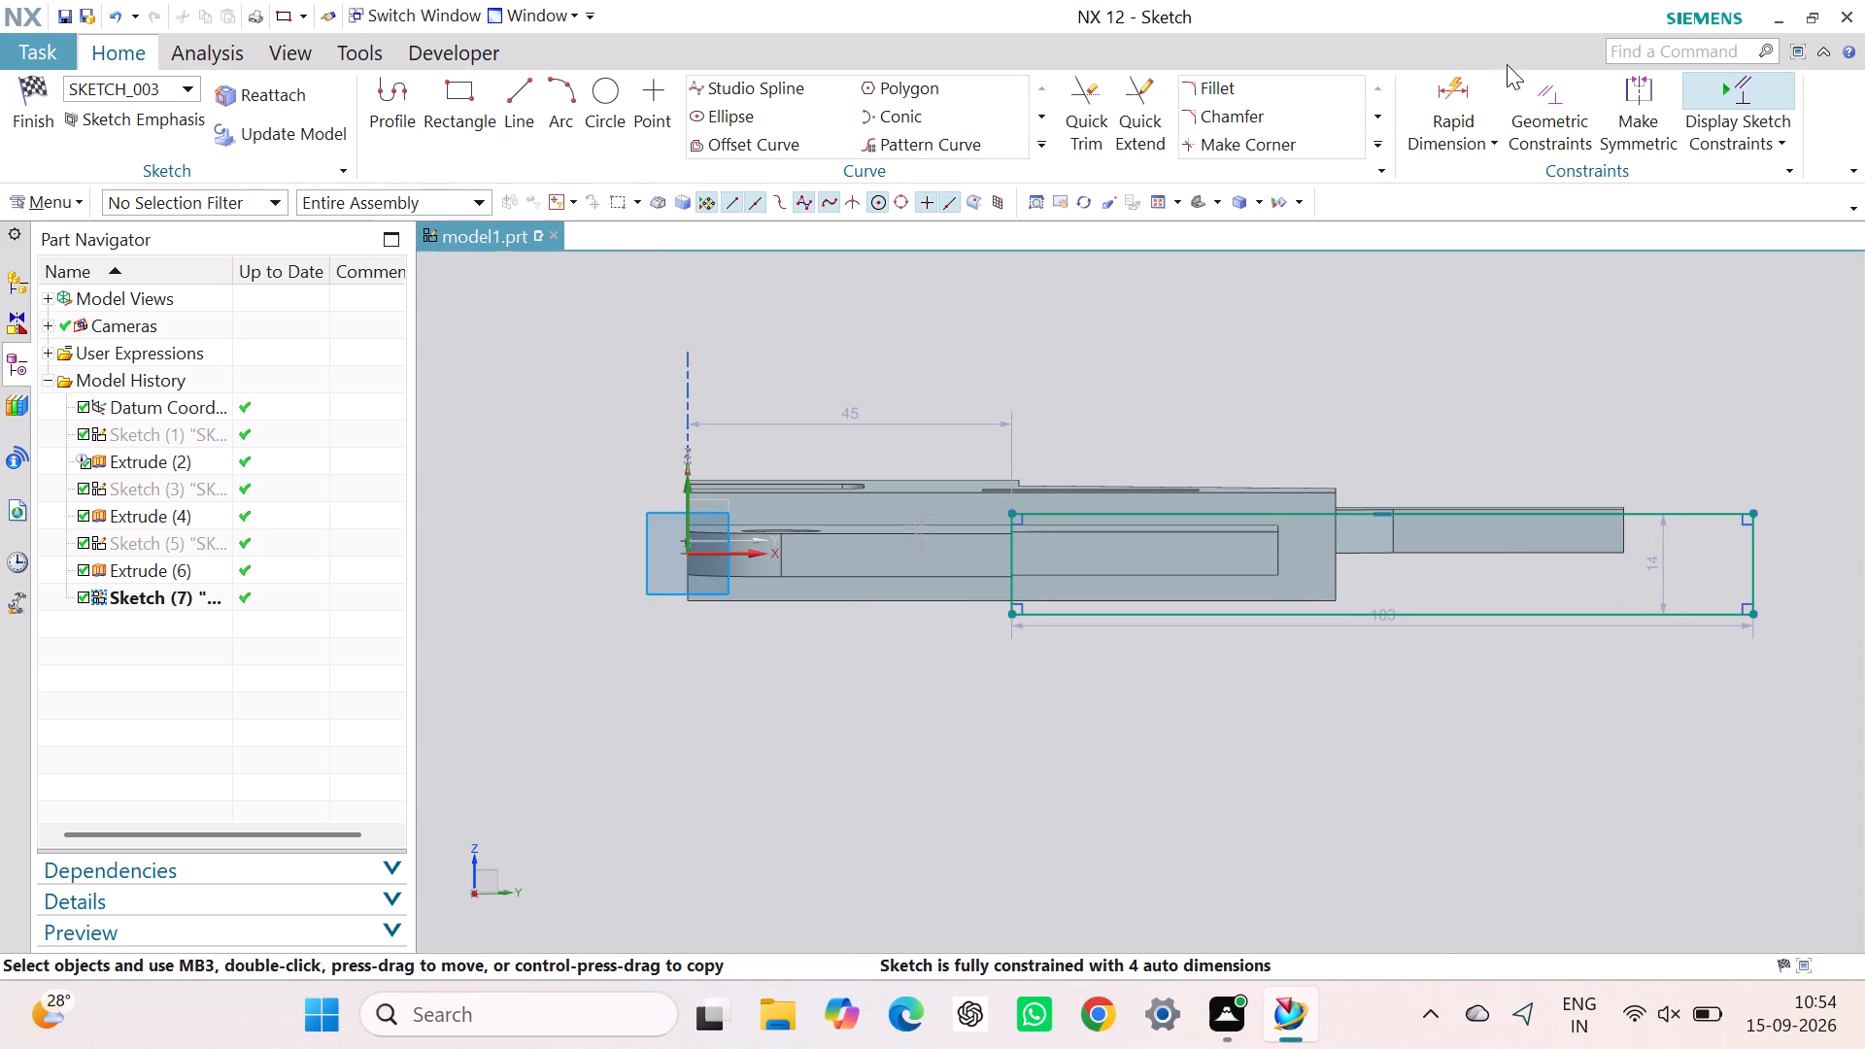
left_click(1478, 278)
left_click(1621, 98)
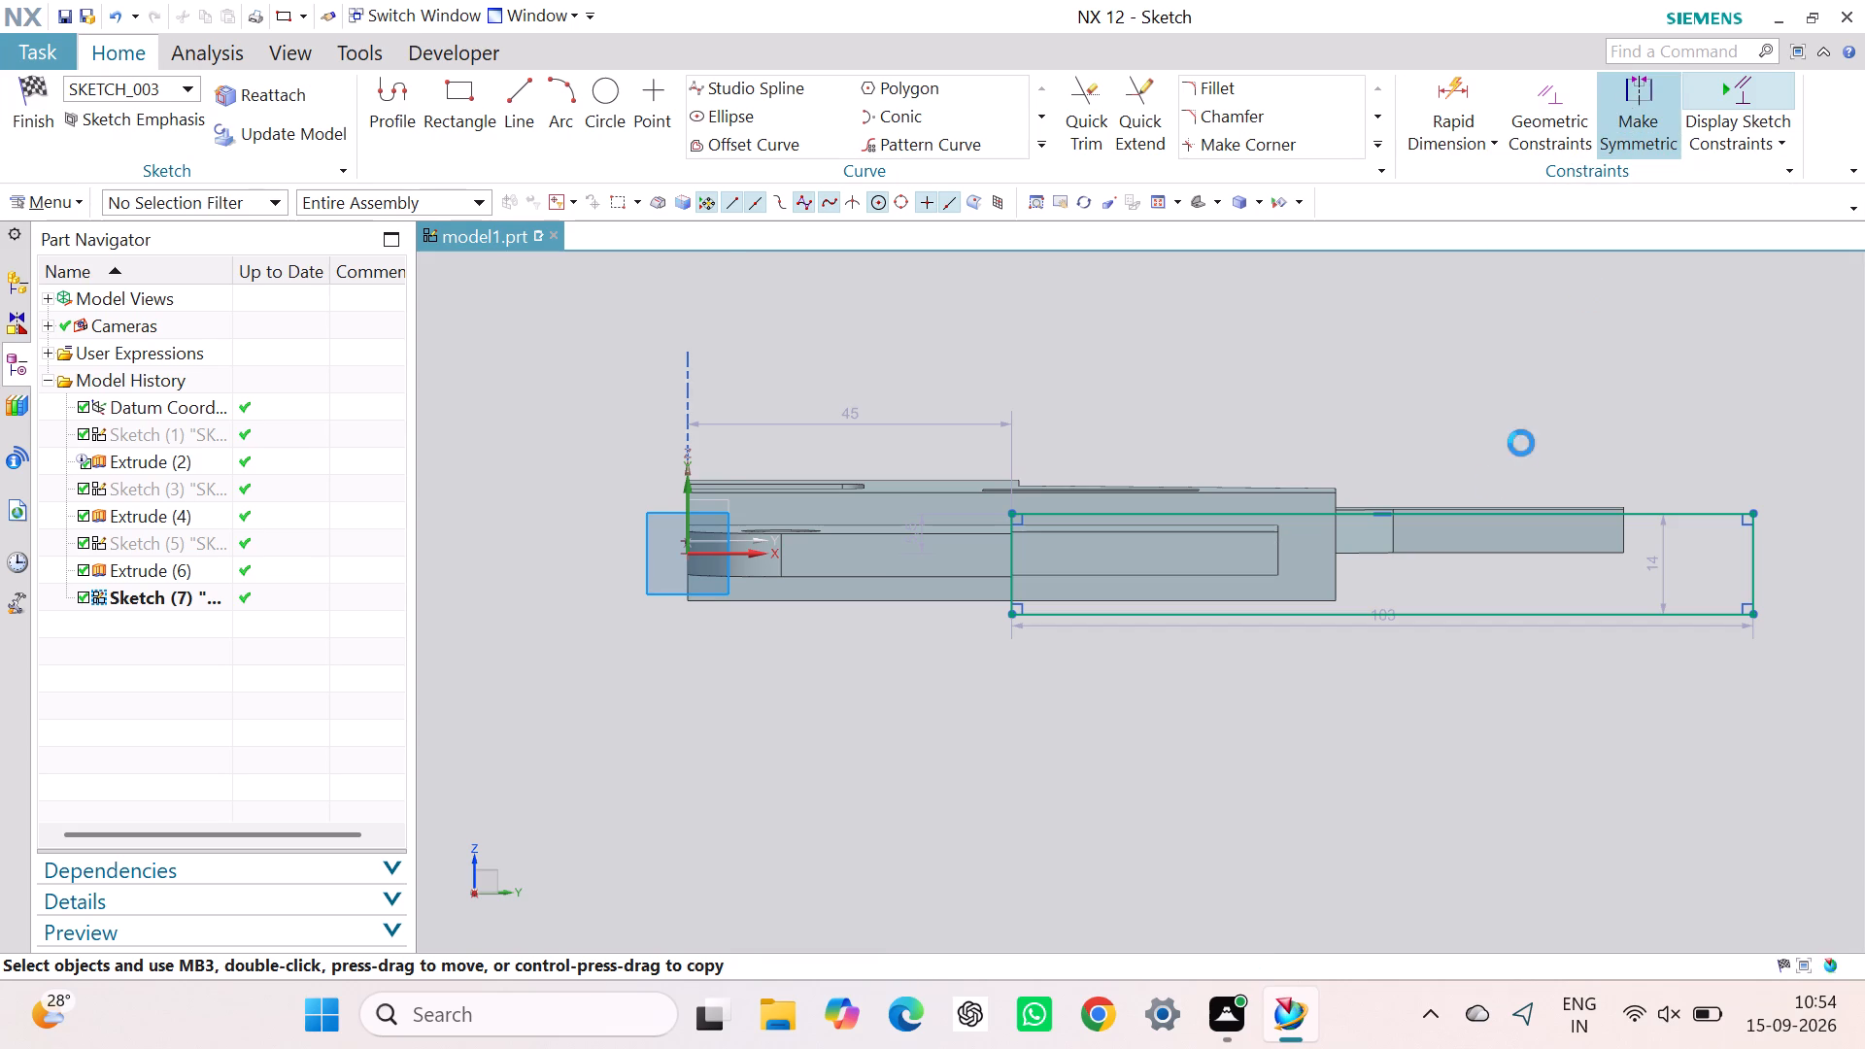
left_click(1451, 615)
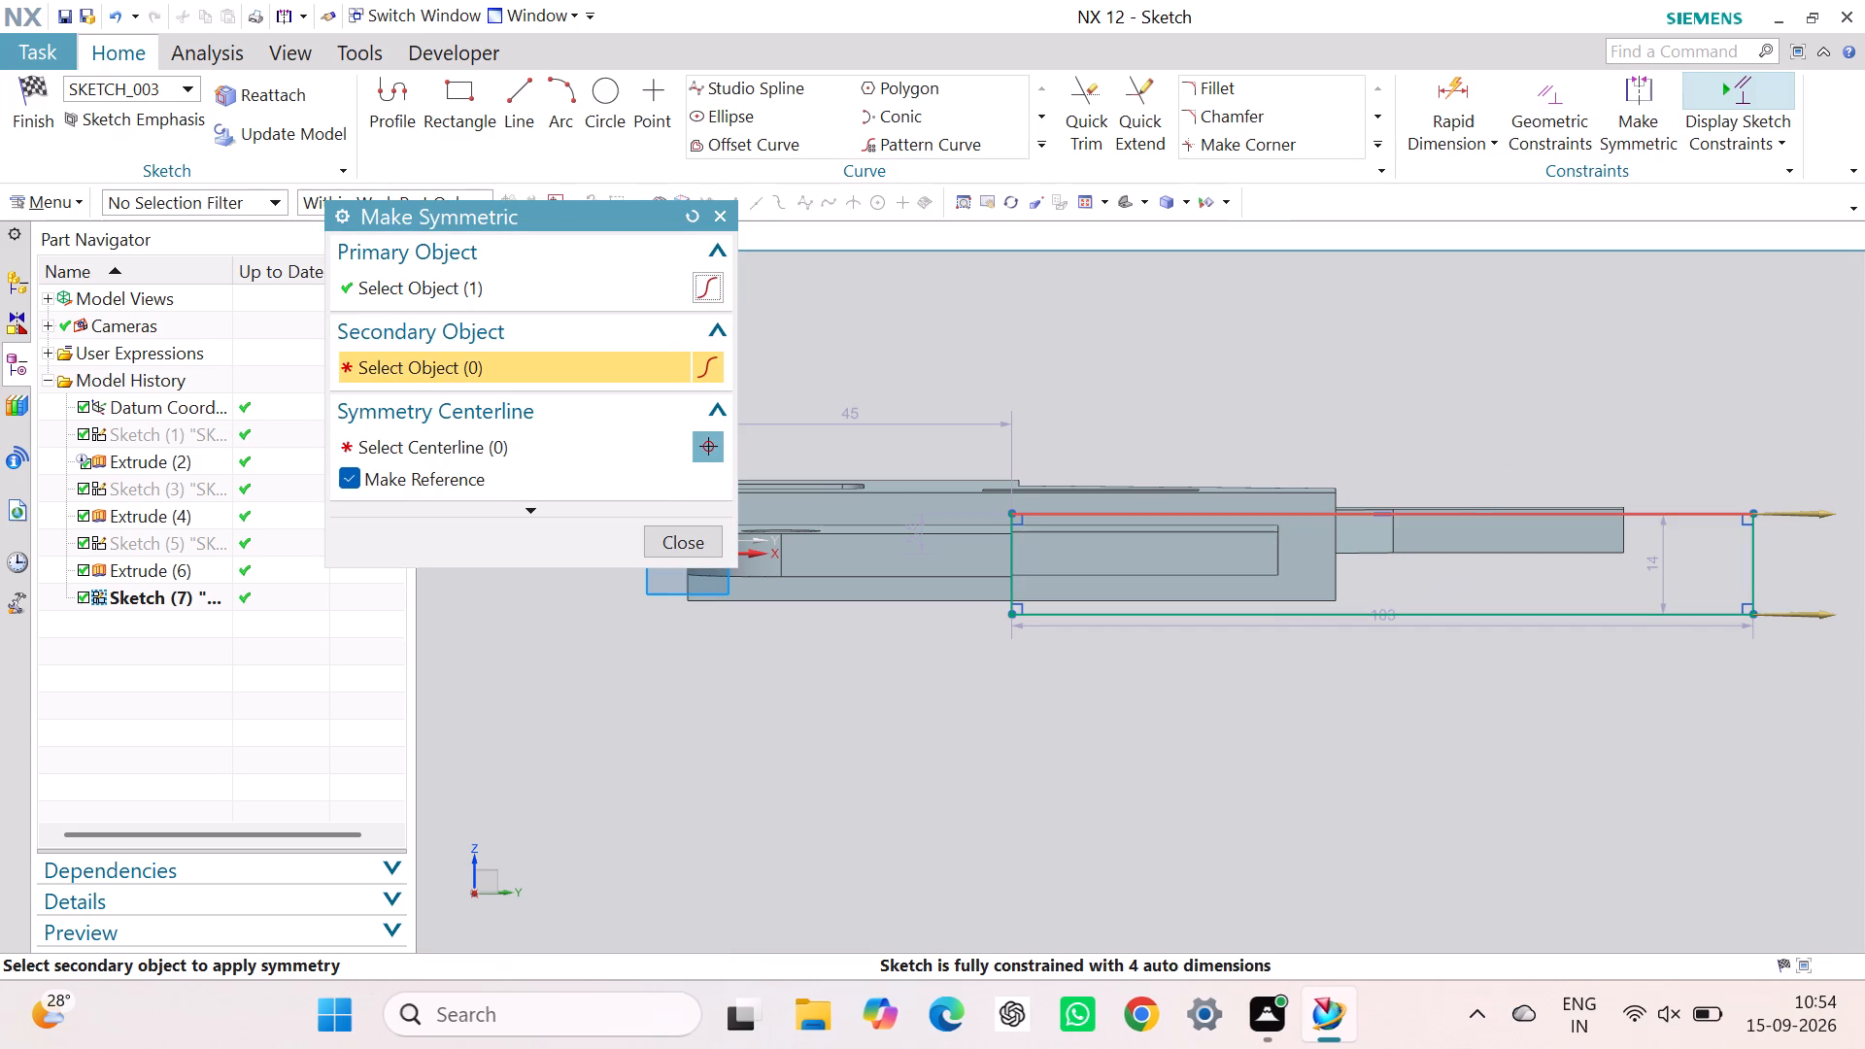
left_click(1474, 509)
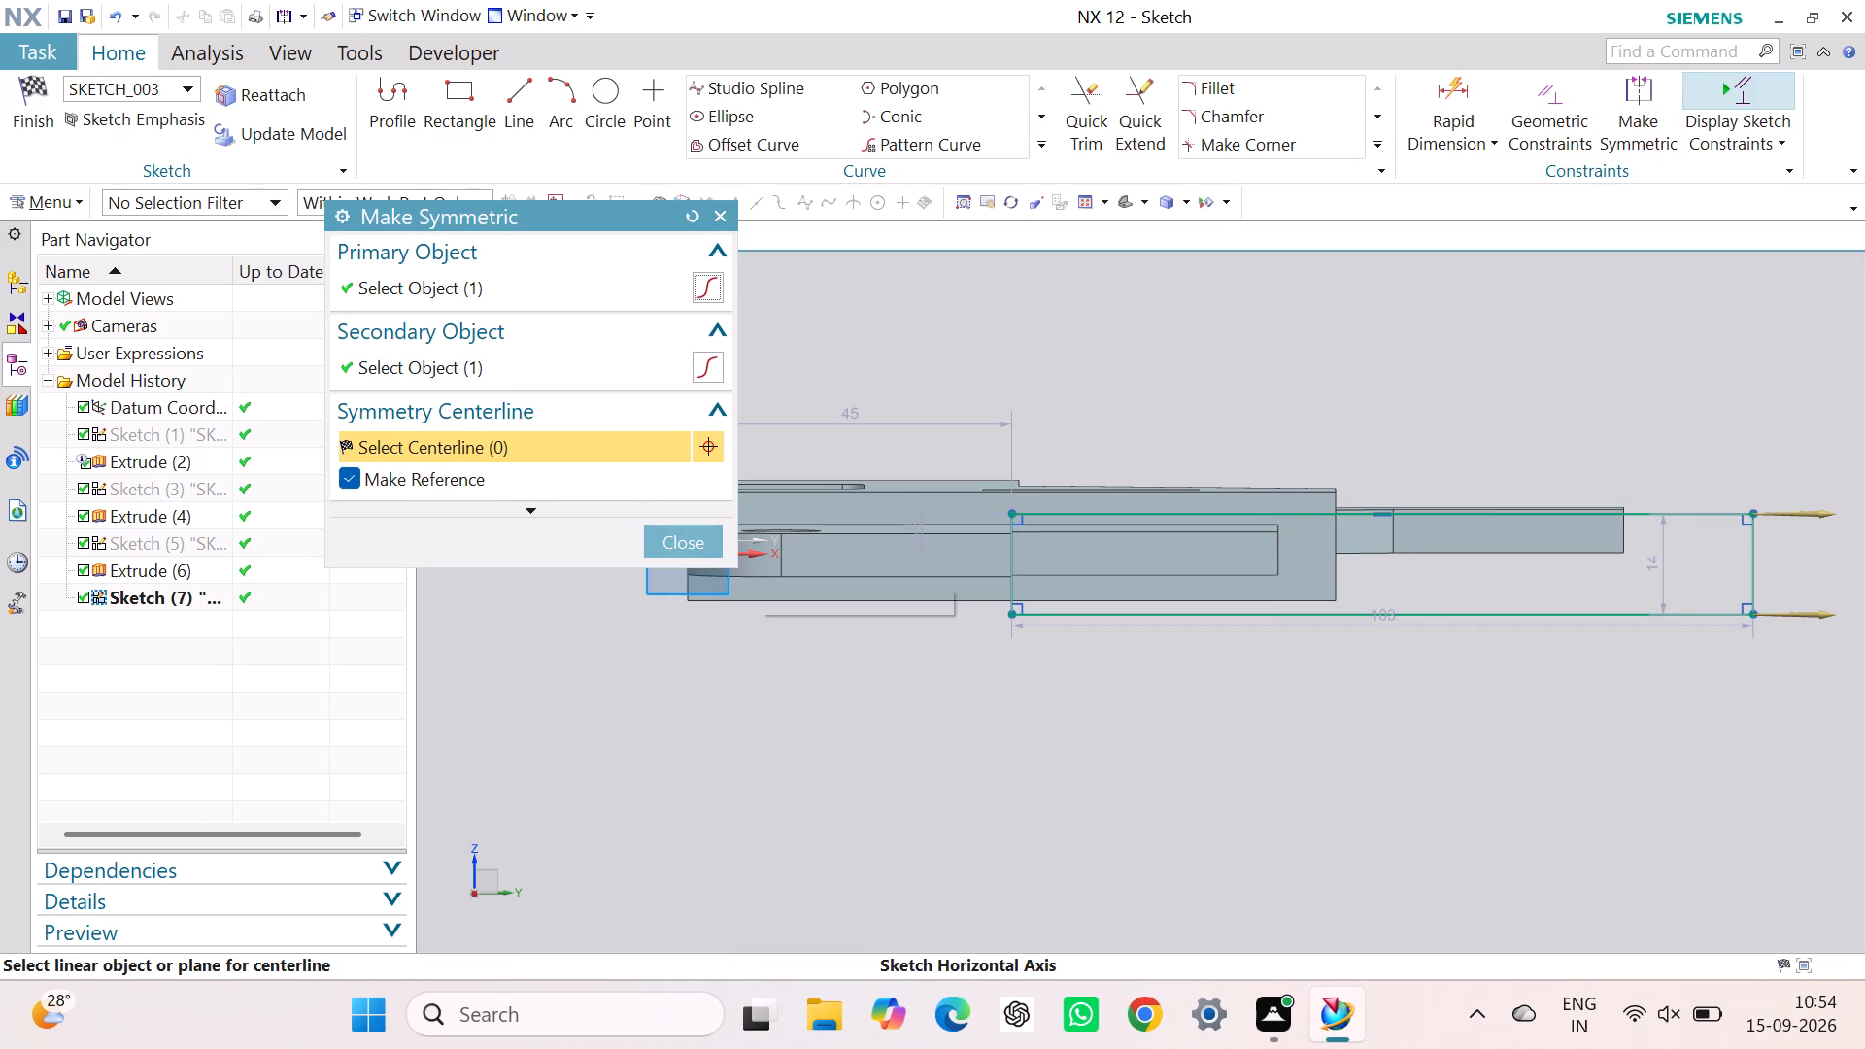
scroll(759, 554, "down", 5)
scroll(852, 563, "up", 2)
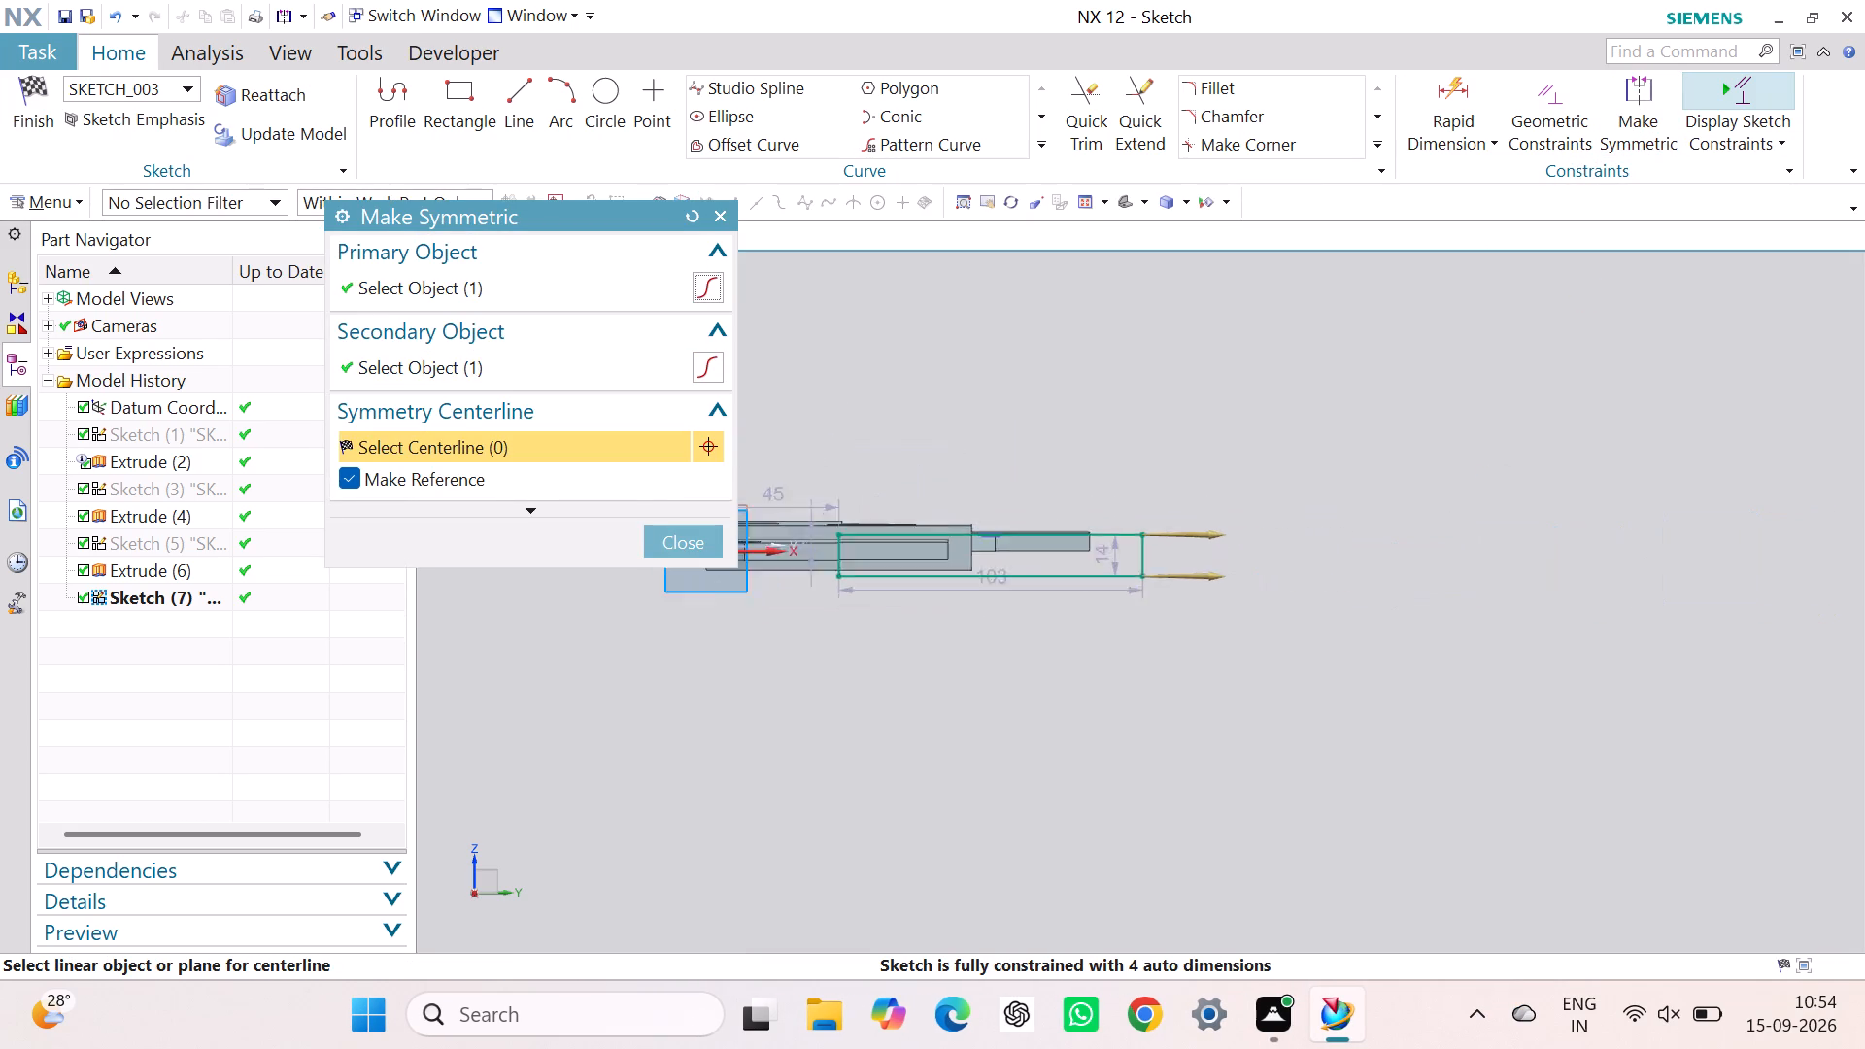
scroll(848, 559, "up", 1)
scroll(809, 553, "down", 5)
scroll(774, 550, "up", 2)
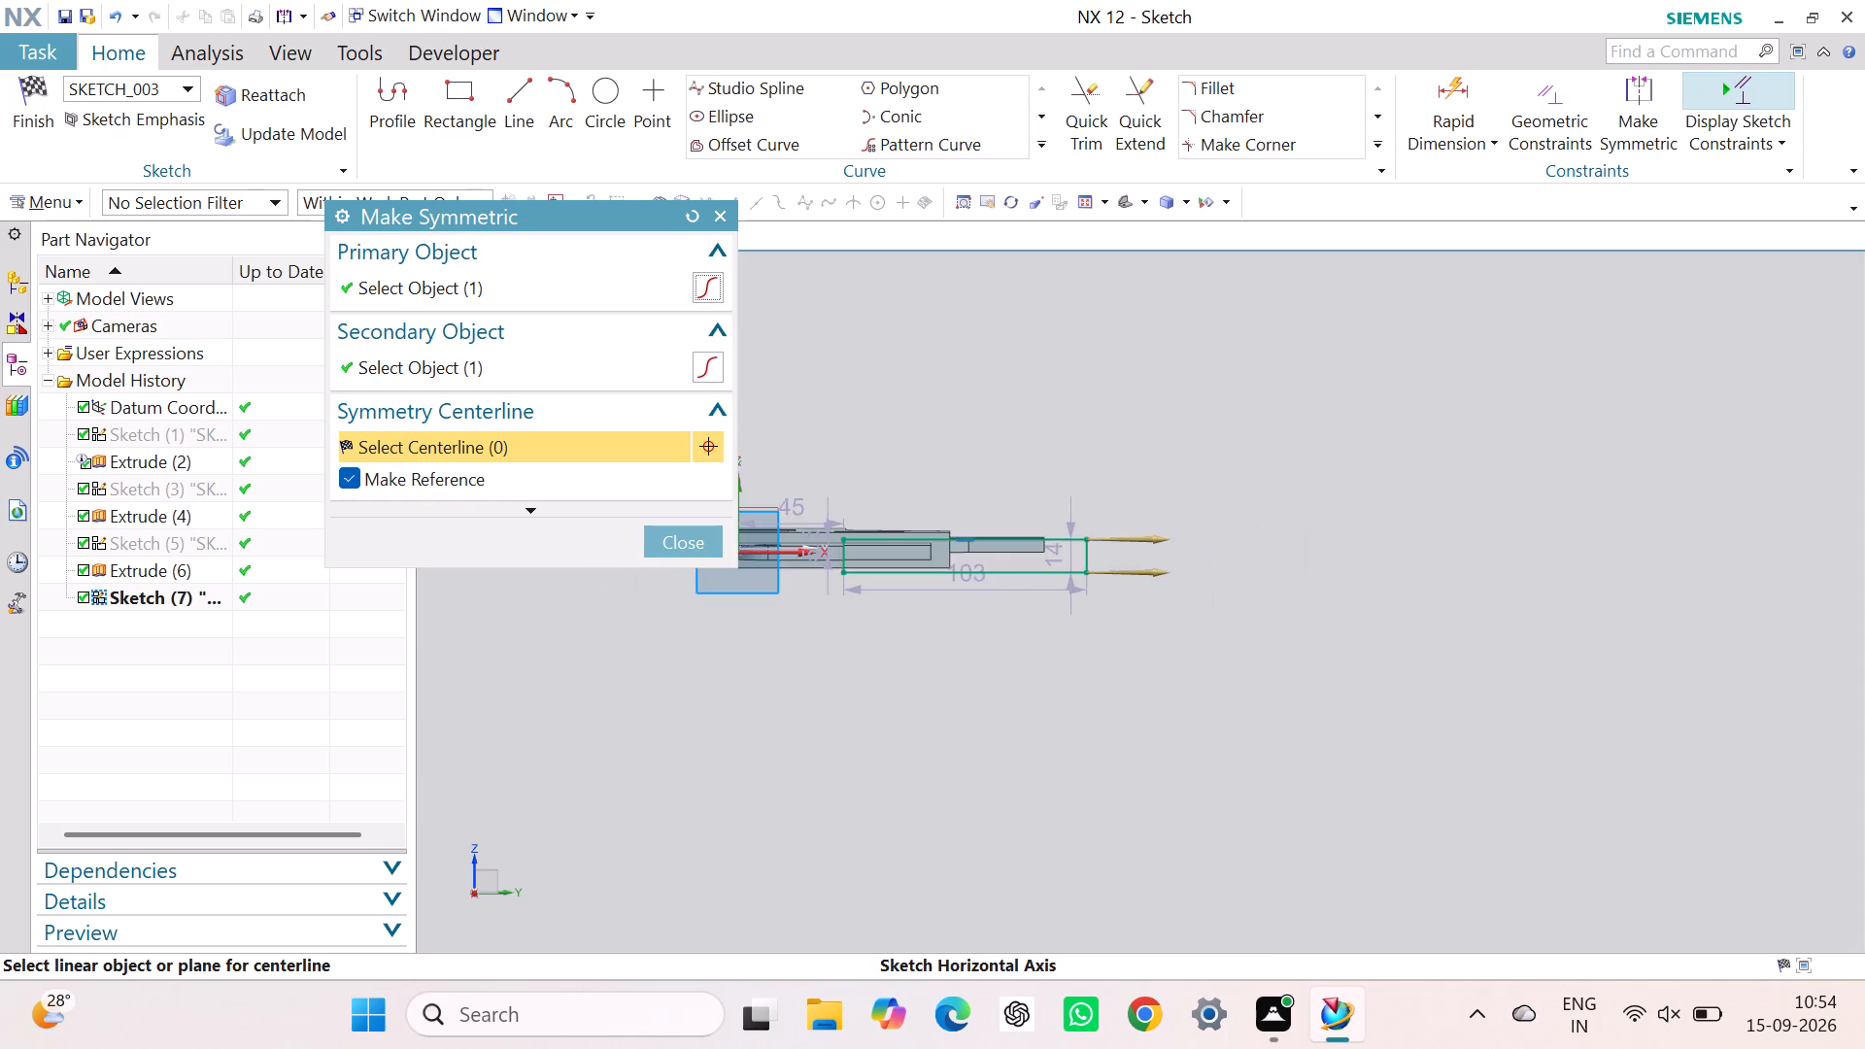
scroll(774, 550, "up", 3)
left_click(766, 557)
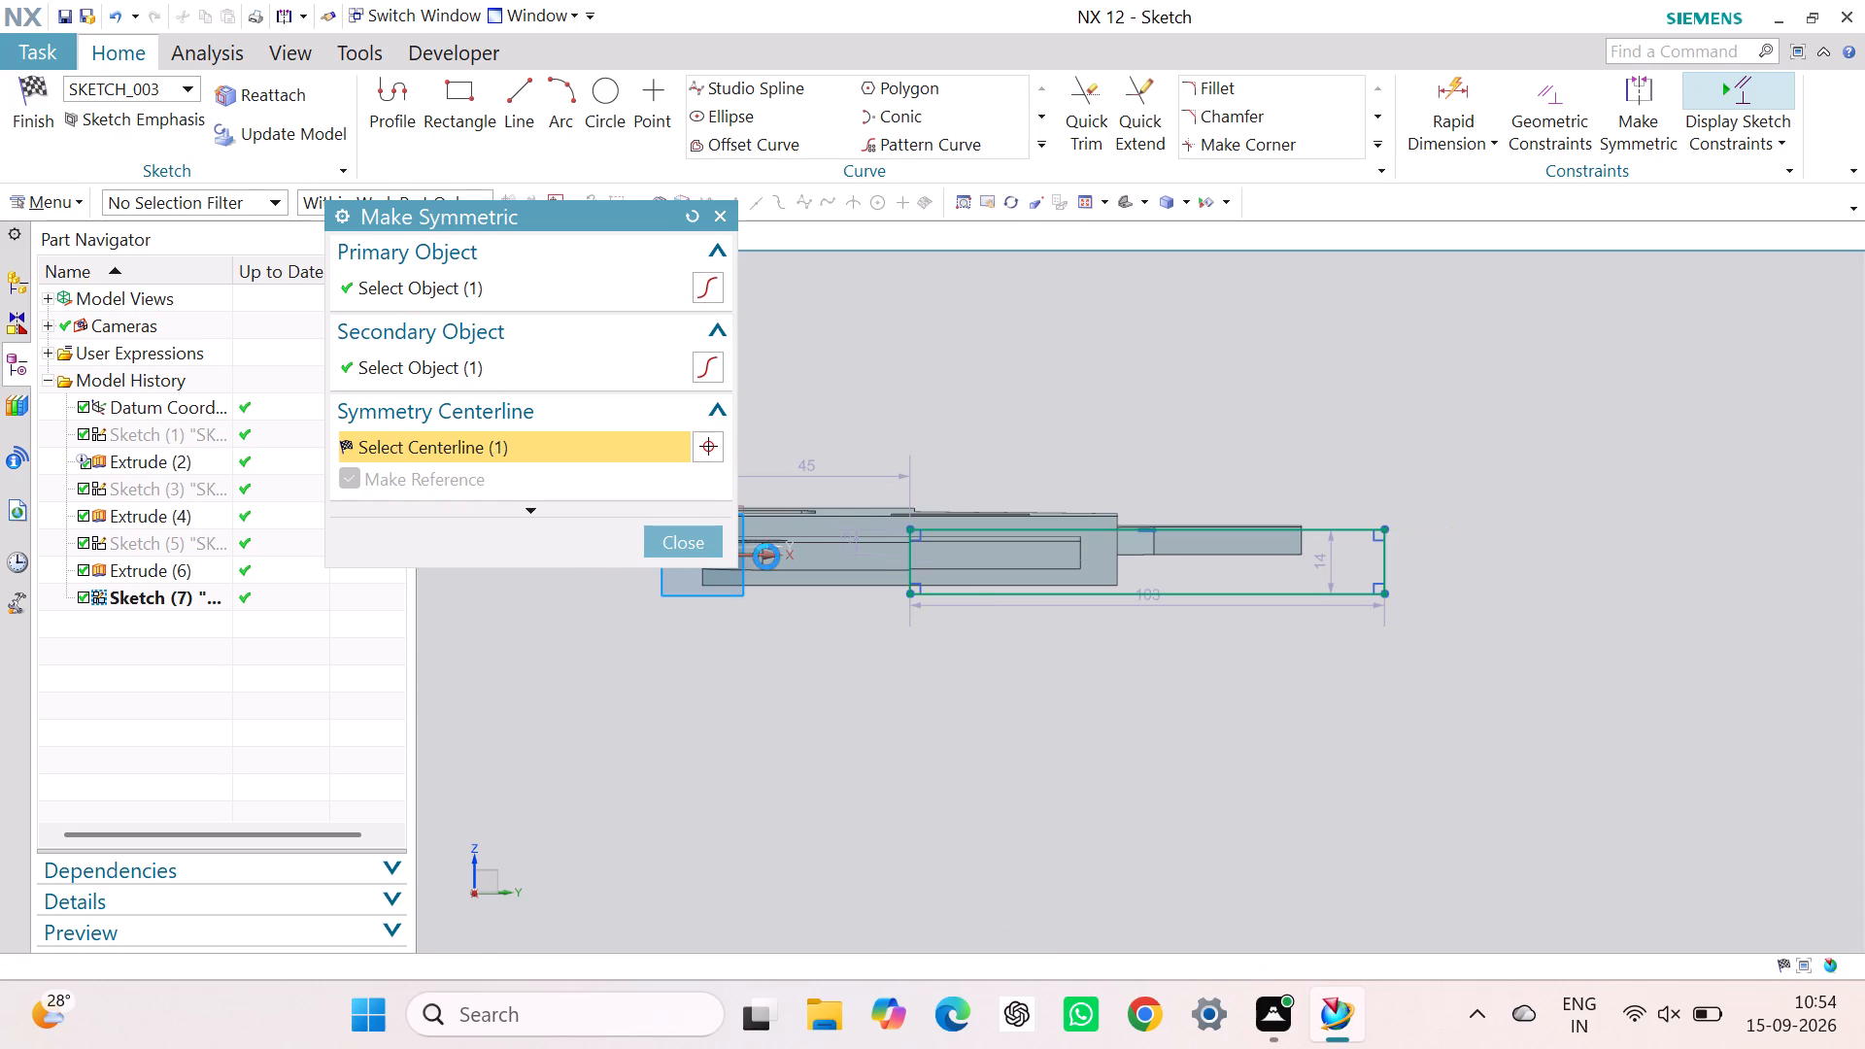
left_click(668, 539)
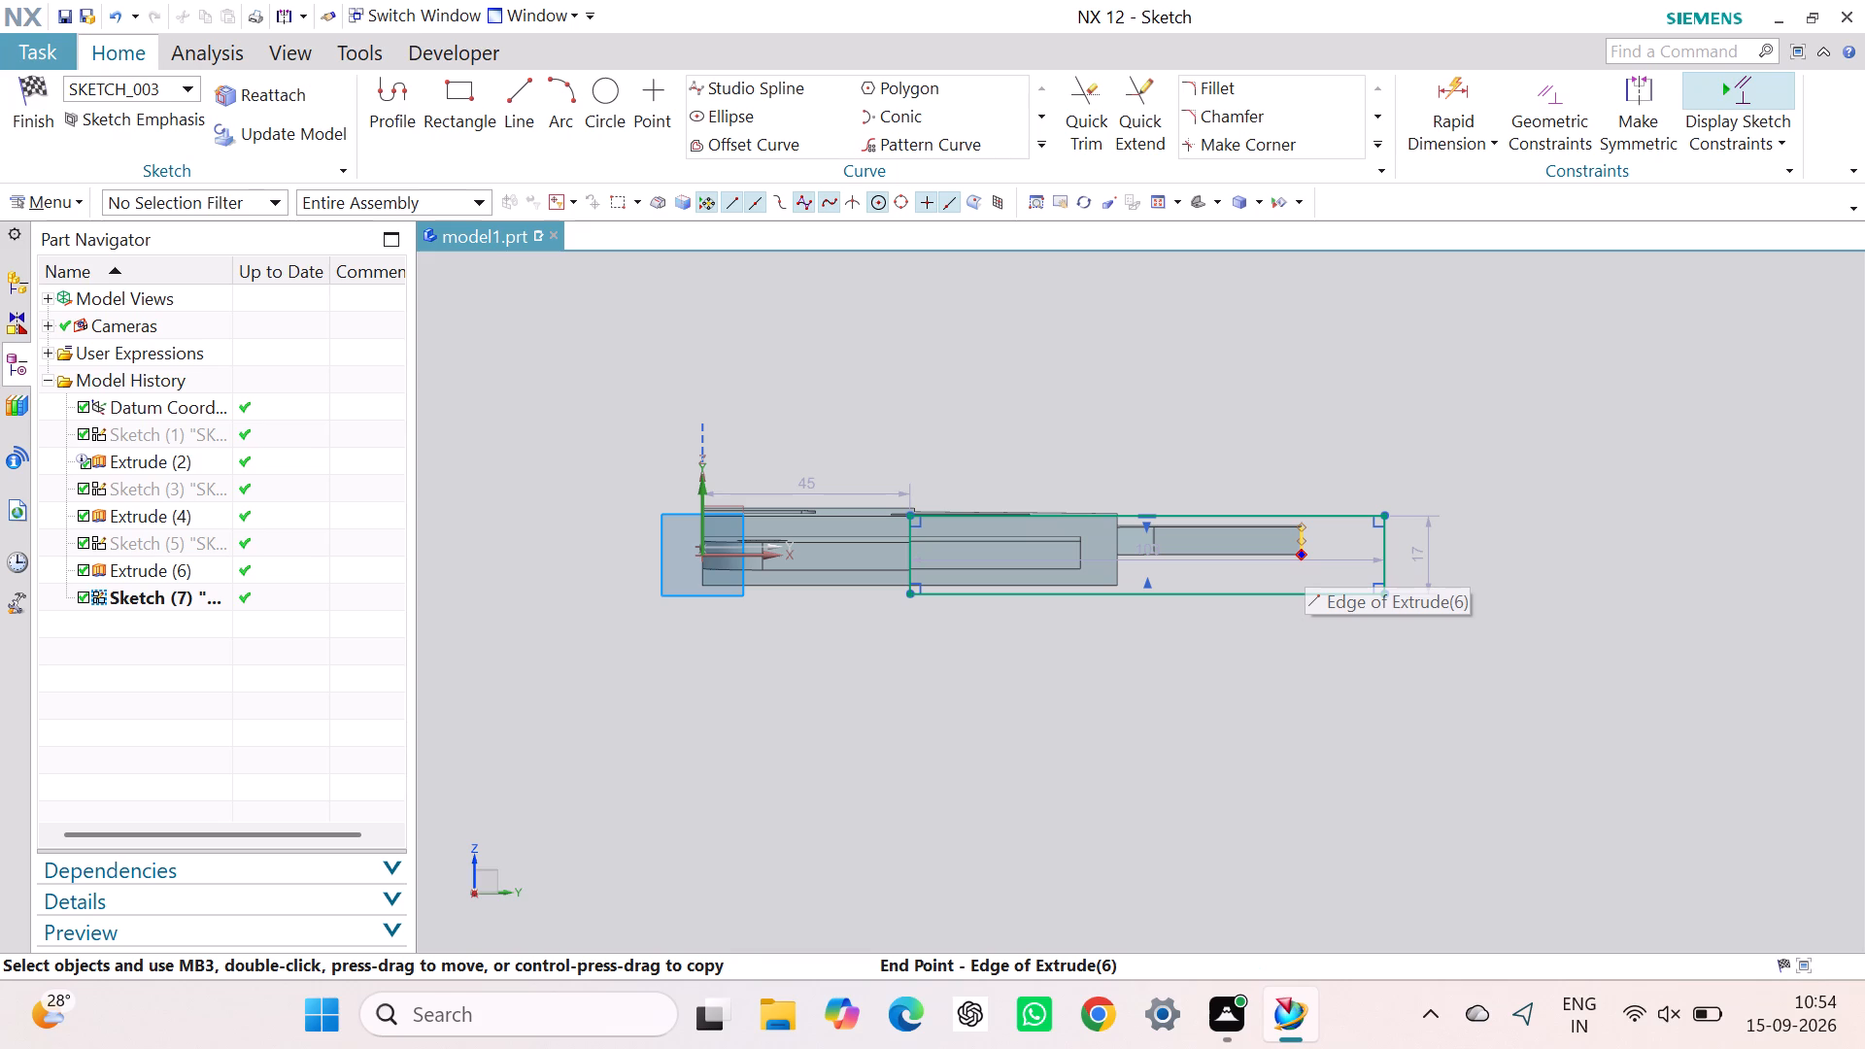
Set the rectangle's height to 9 mm.
double_click(1421, 554)
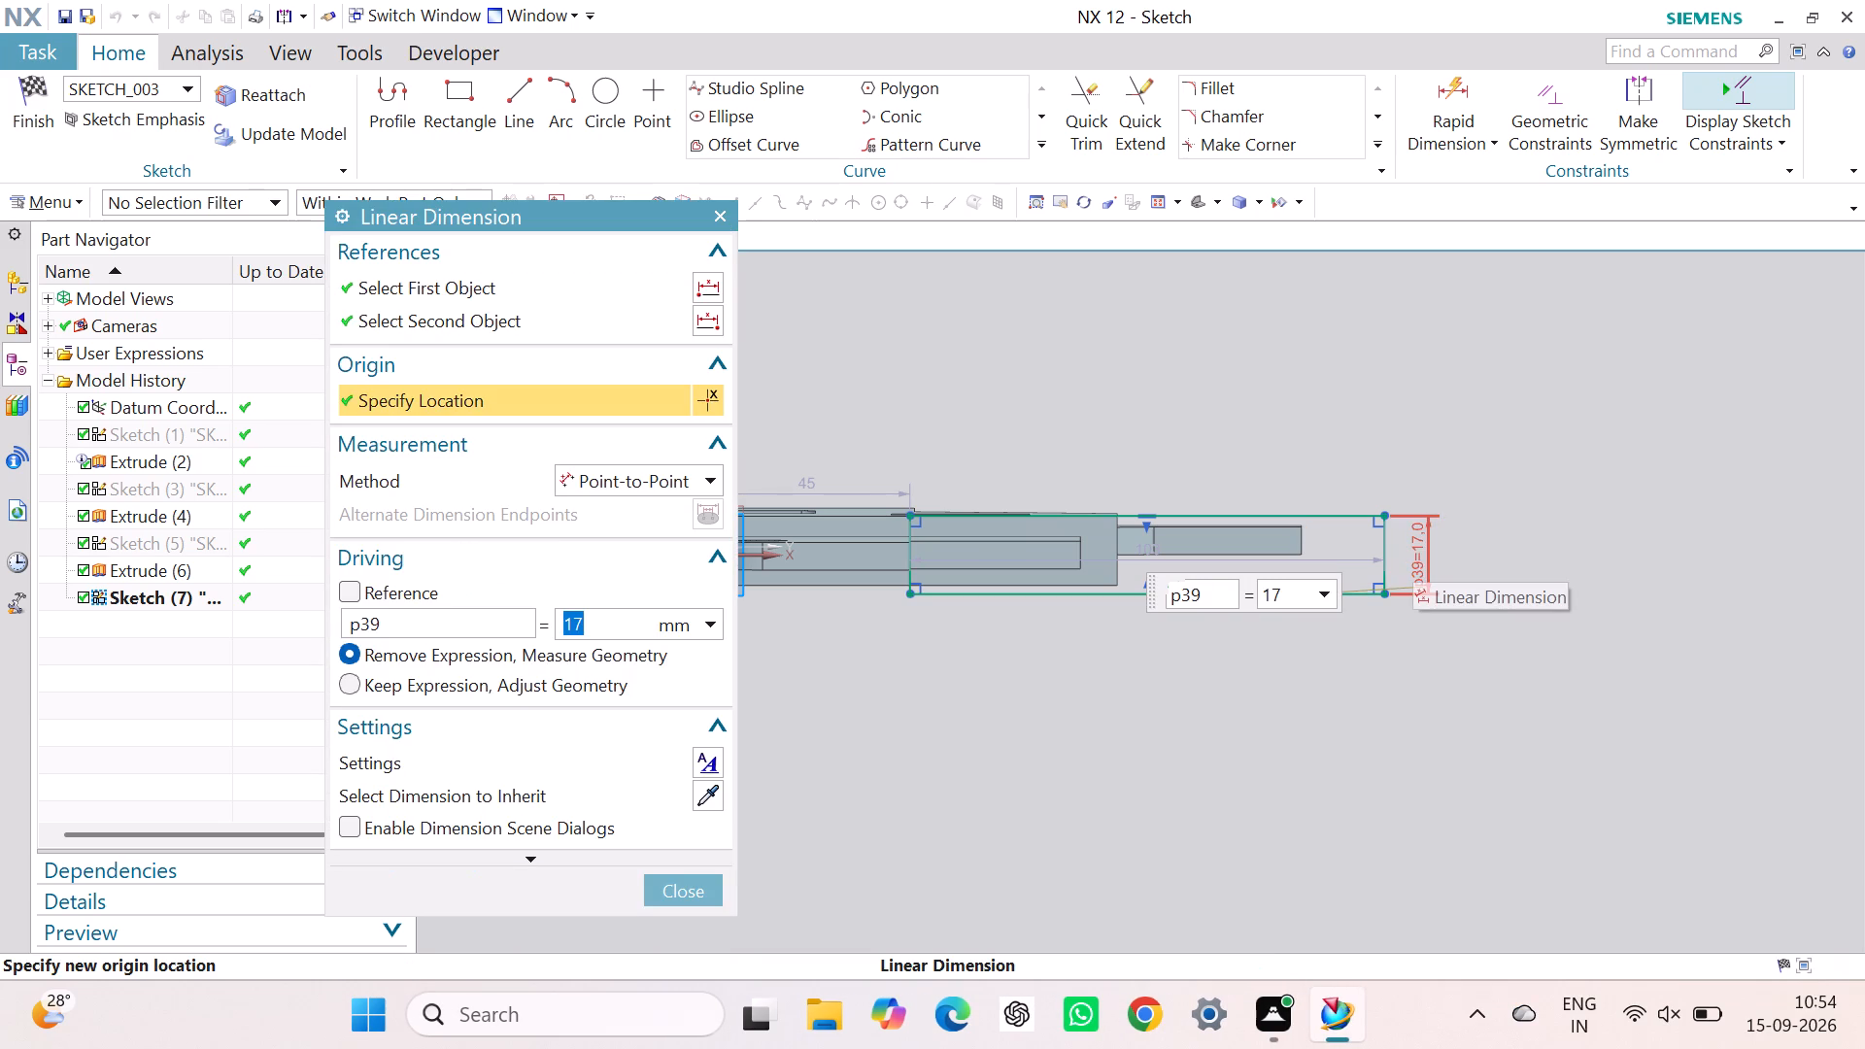
key("9")
key("Return")
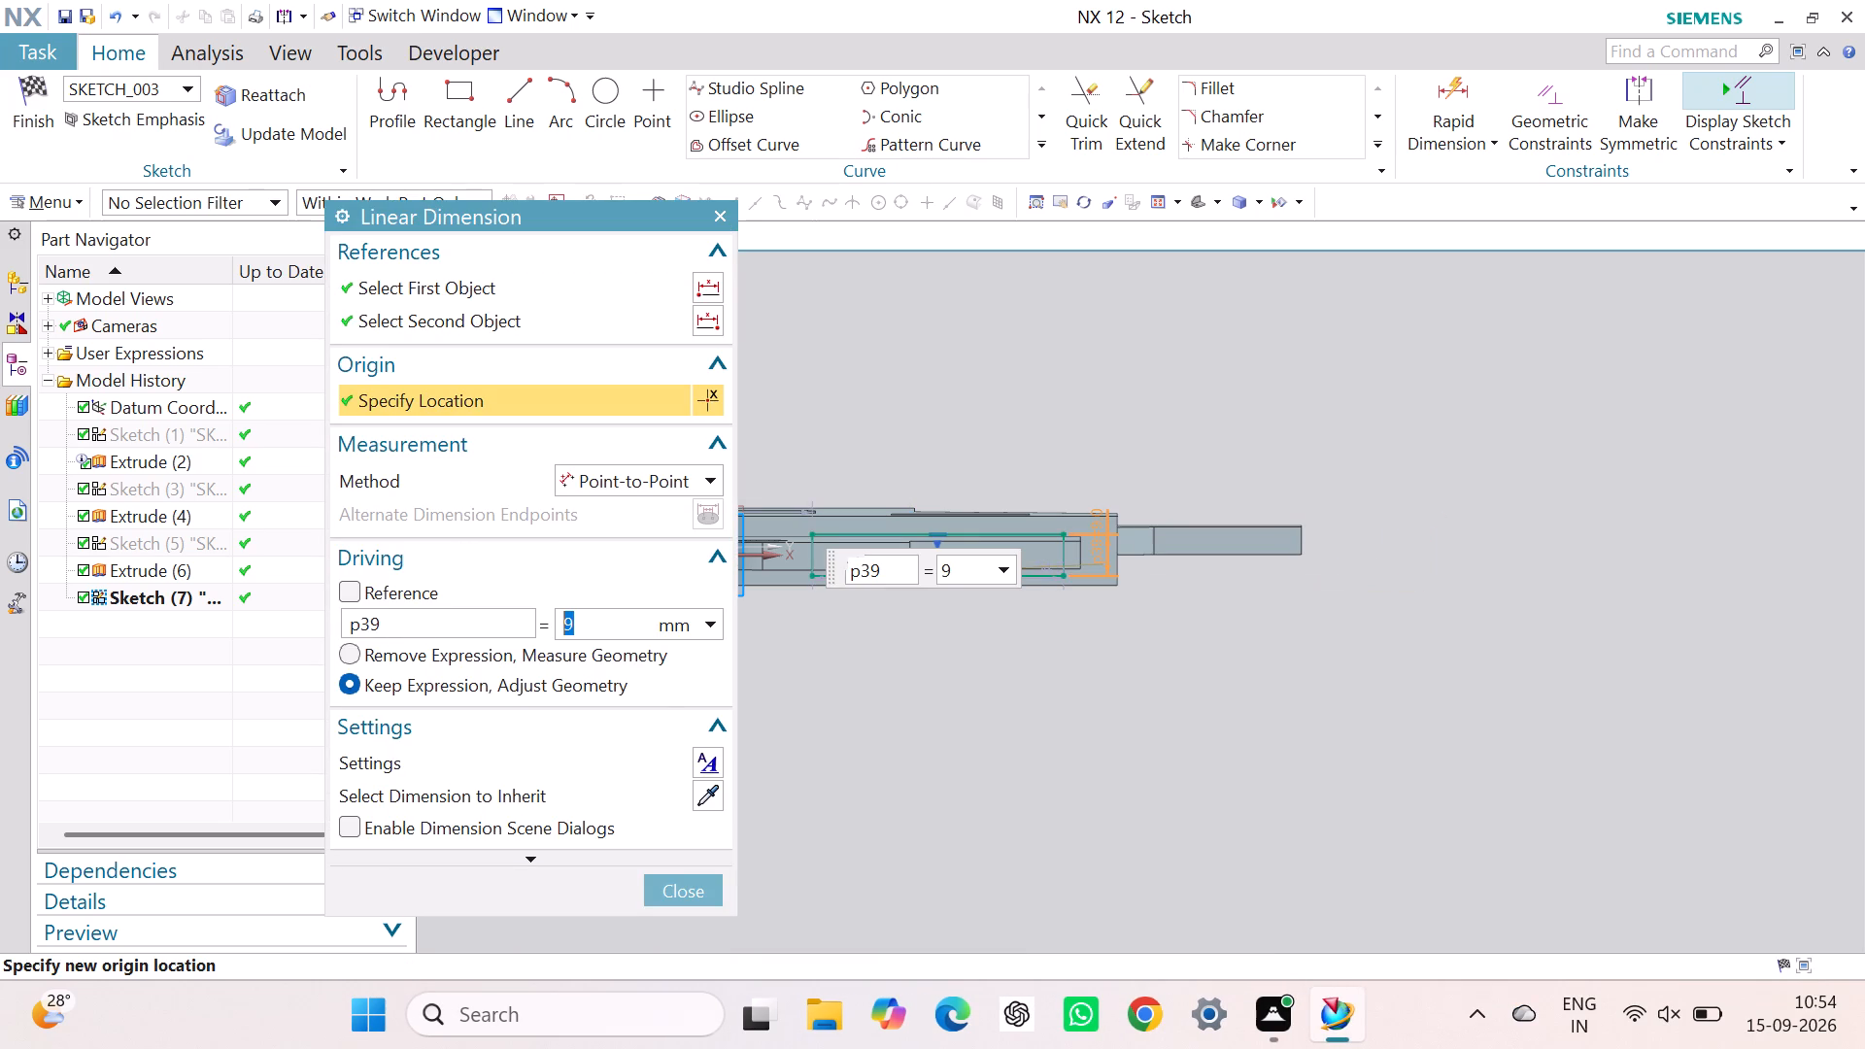
left_click(669, 887)
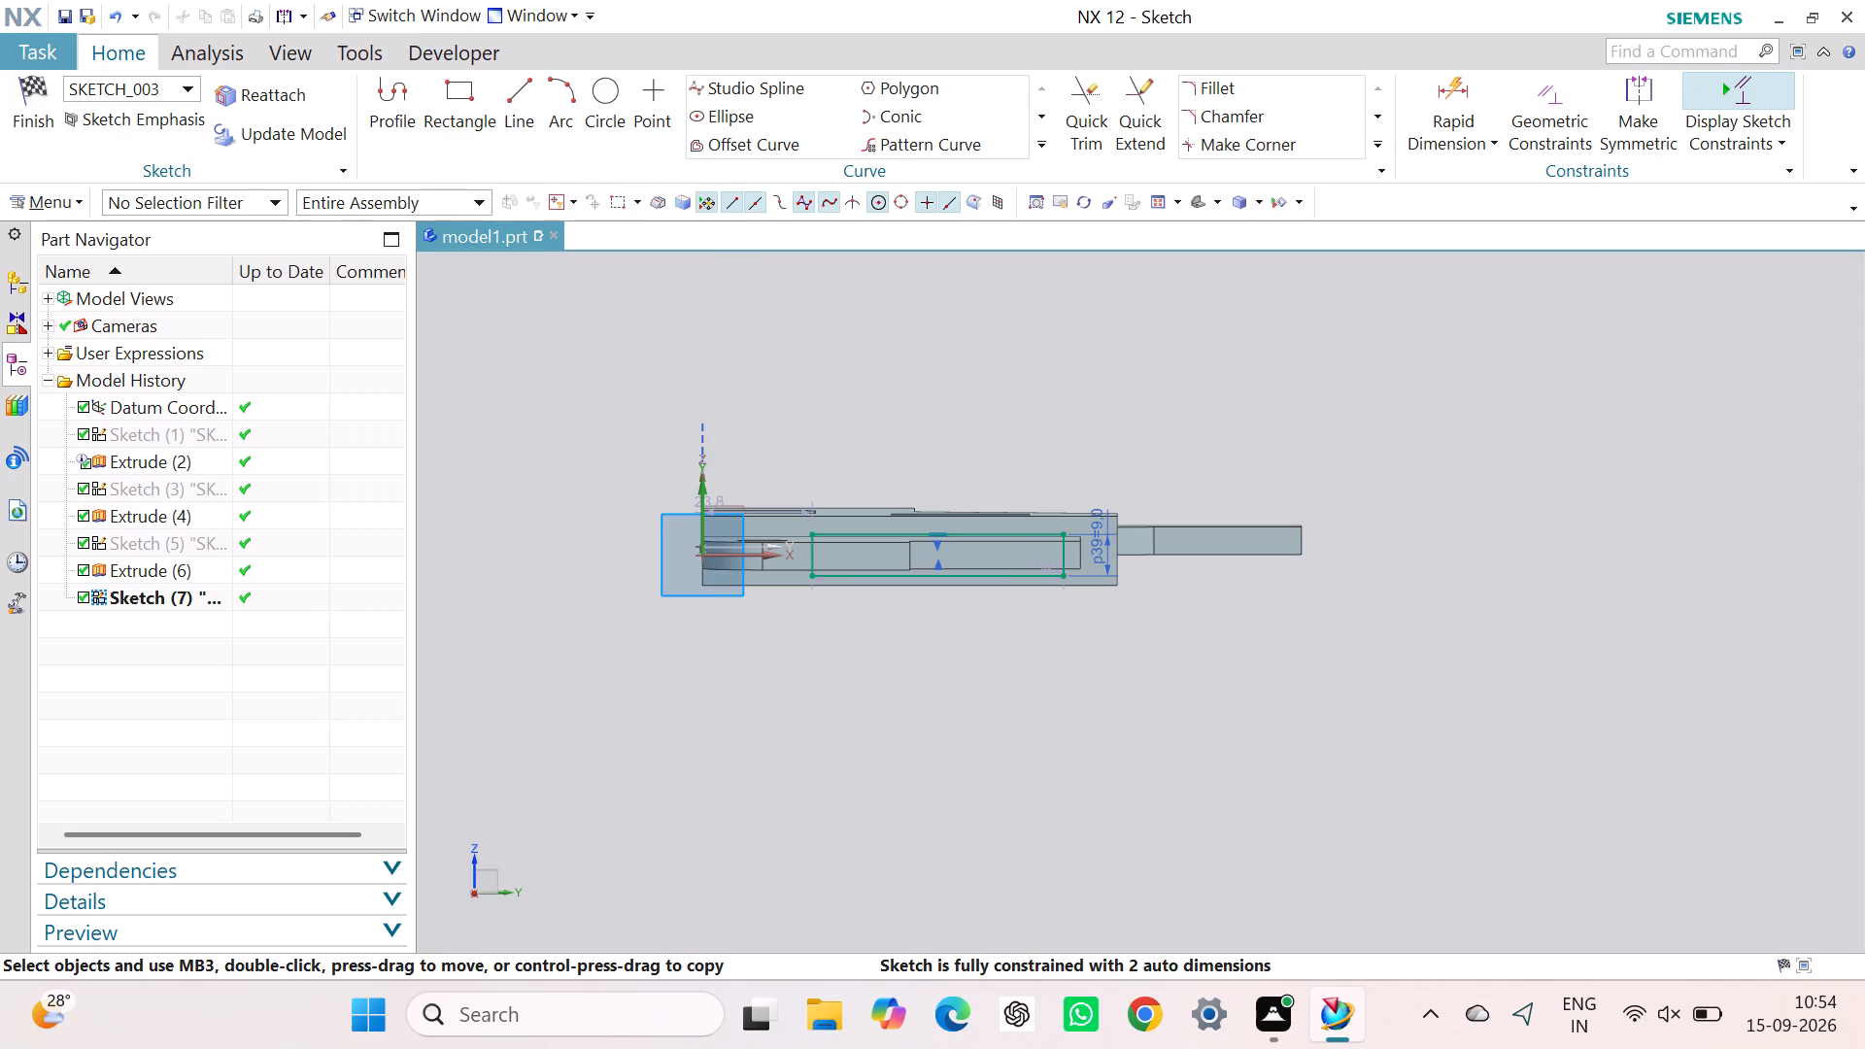
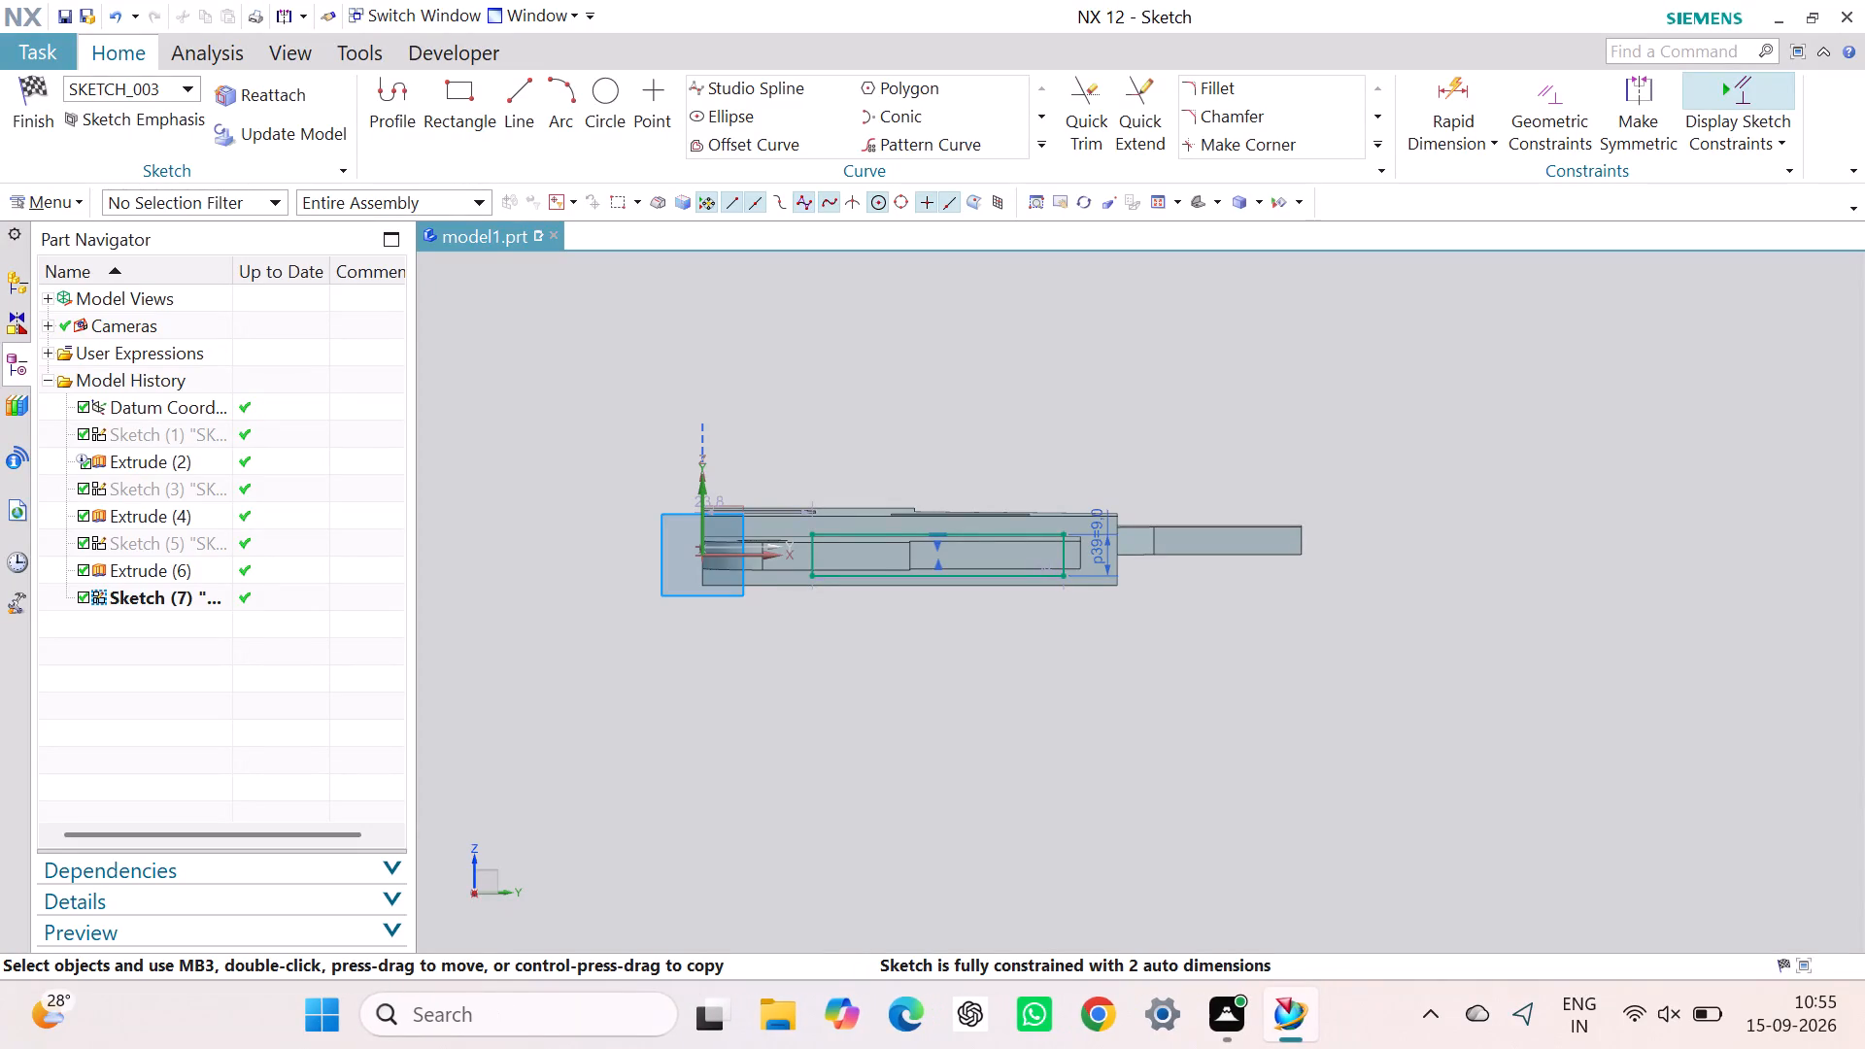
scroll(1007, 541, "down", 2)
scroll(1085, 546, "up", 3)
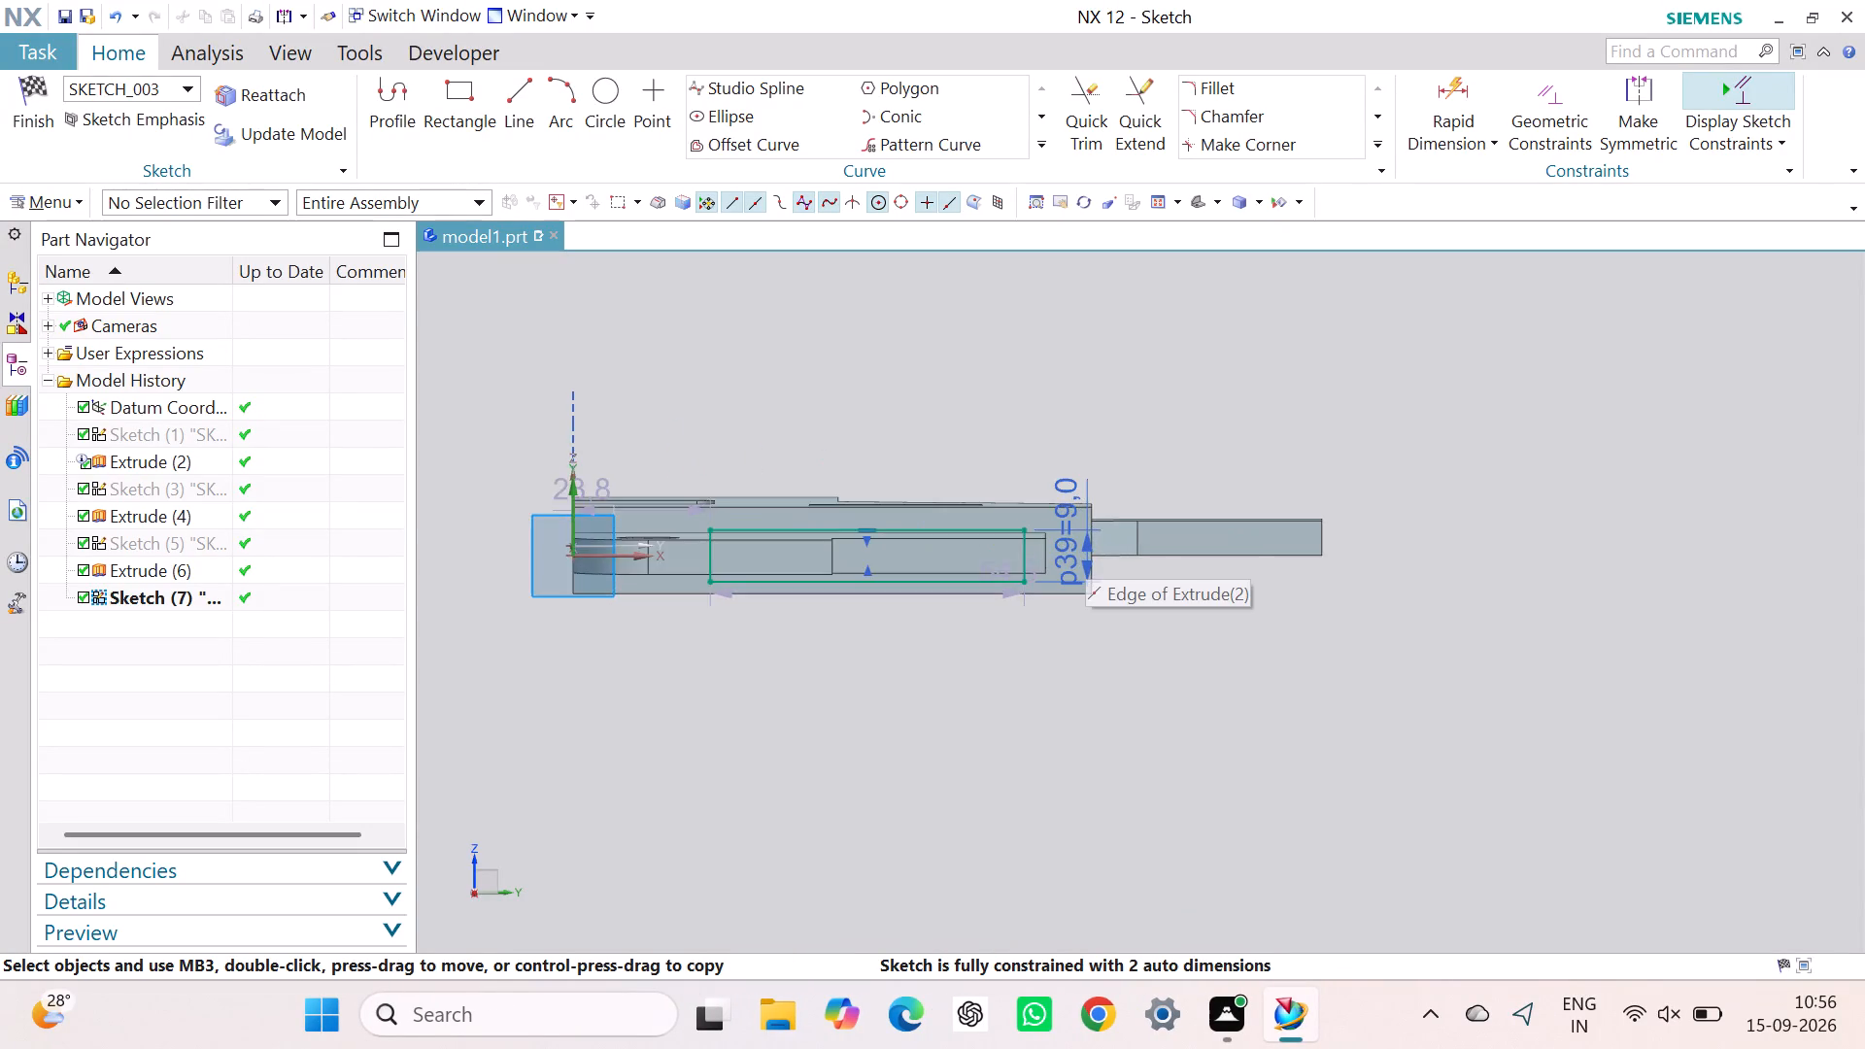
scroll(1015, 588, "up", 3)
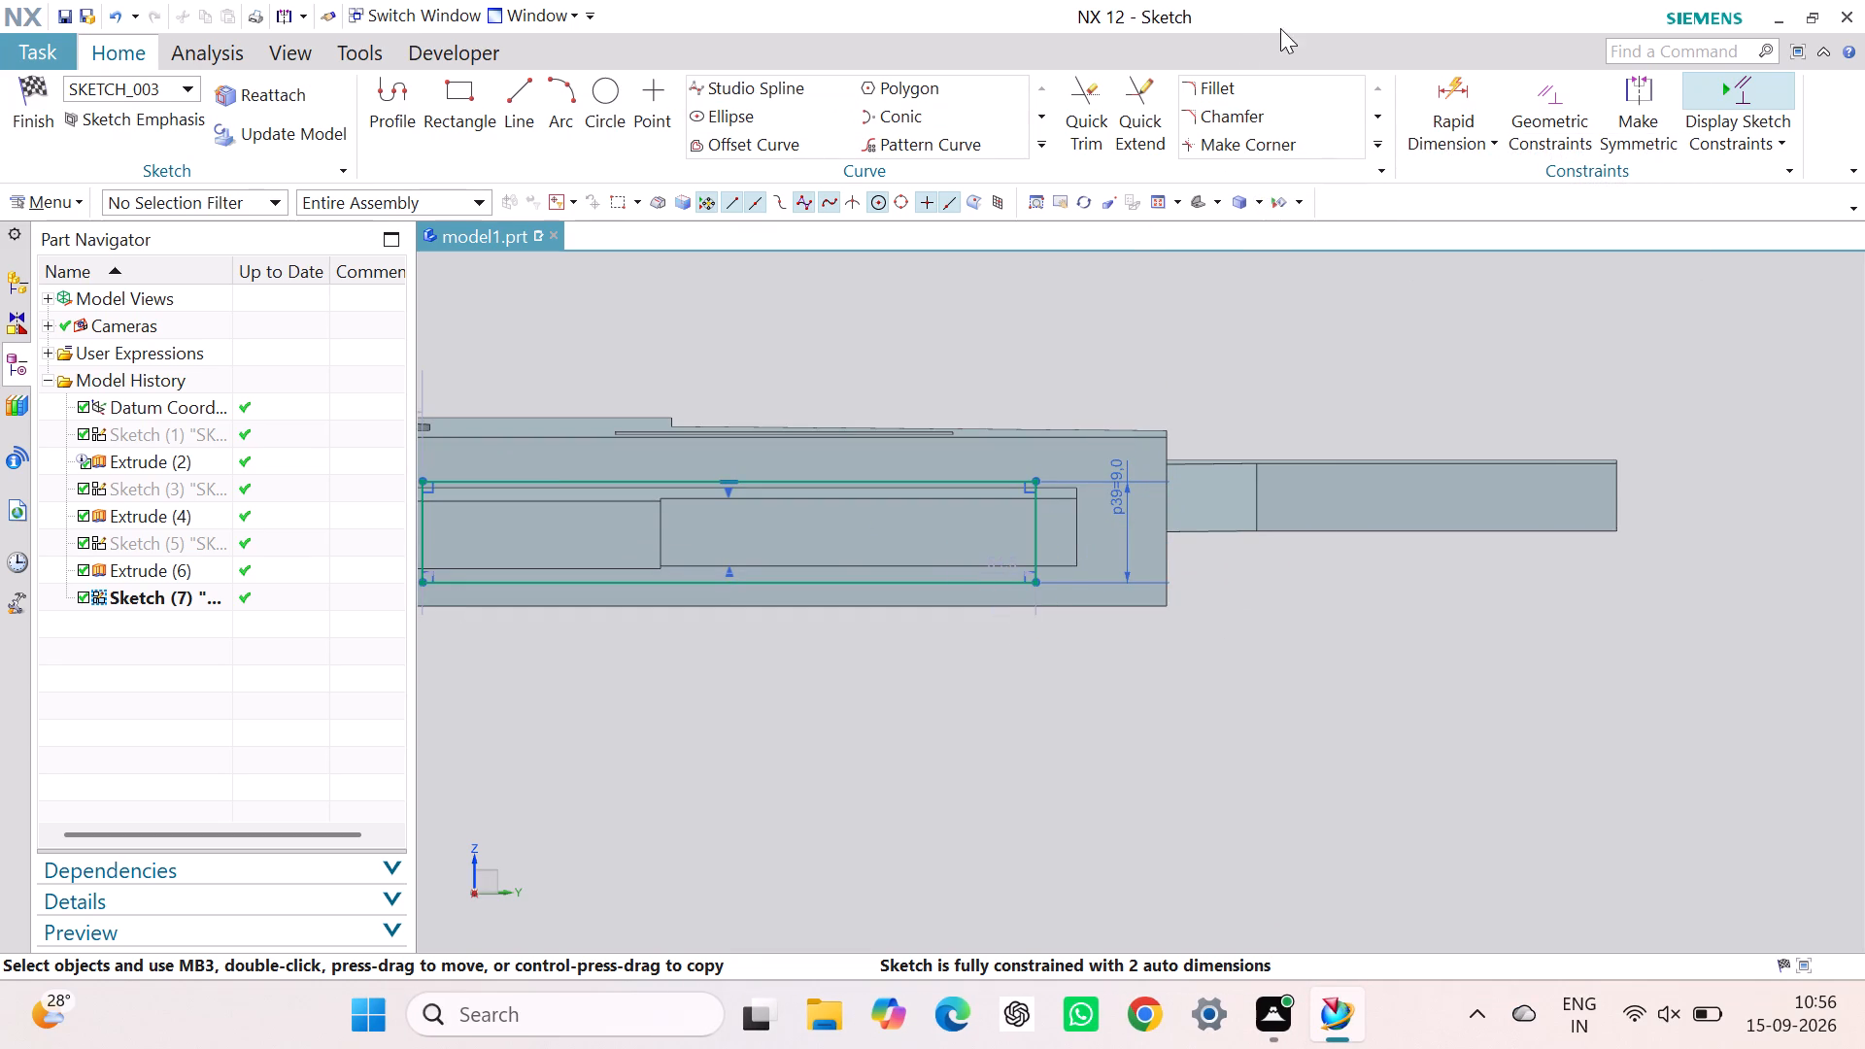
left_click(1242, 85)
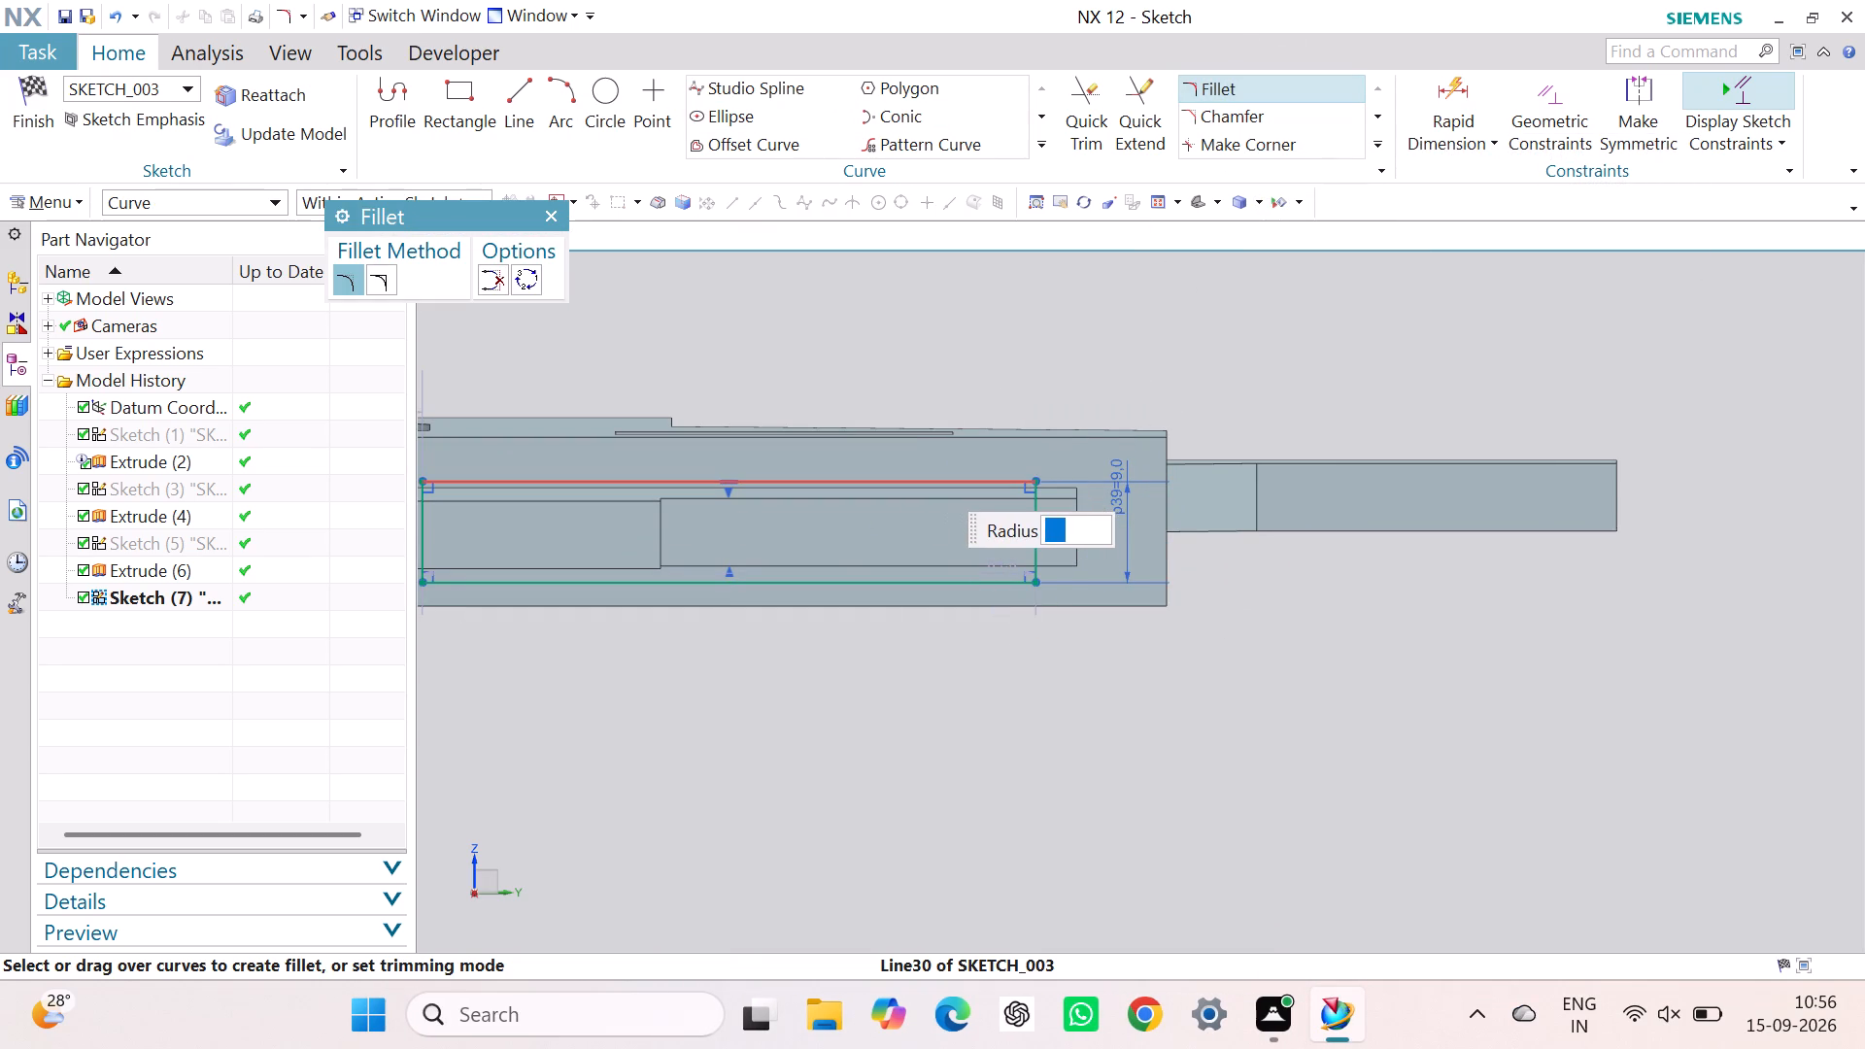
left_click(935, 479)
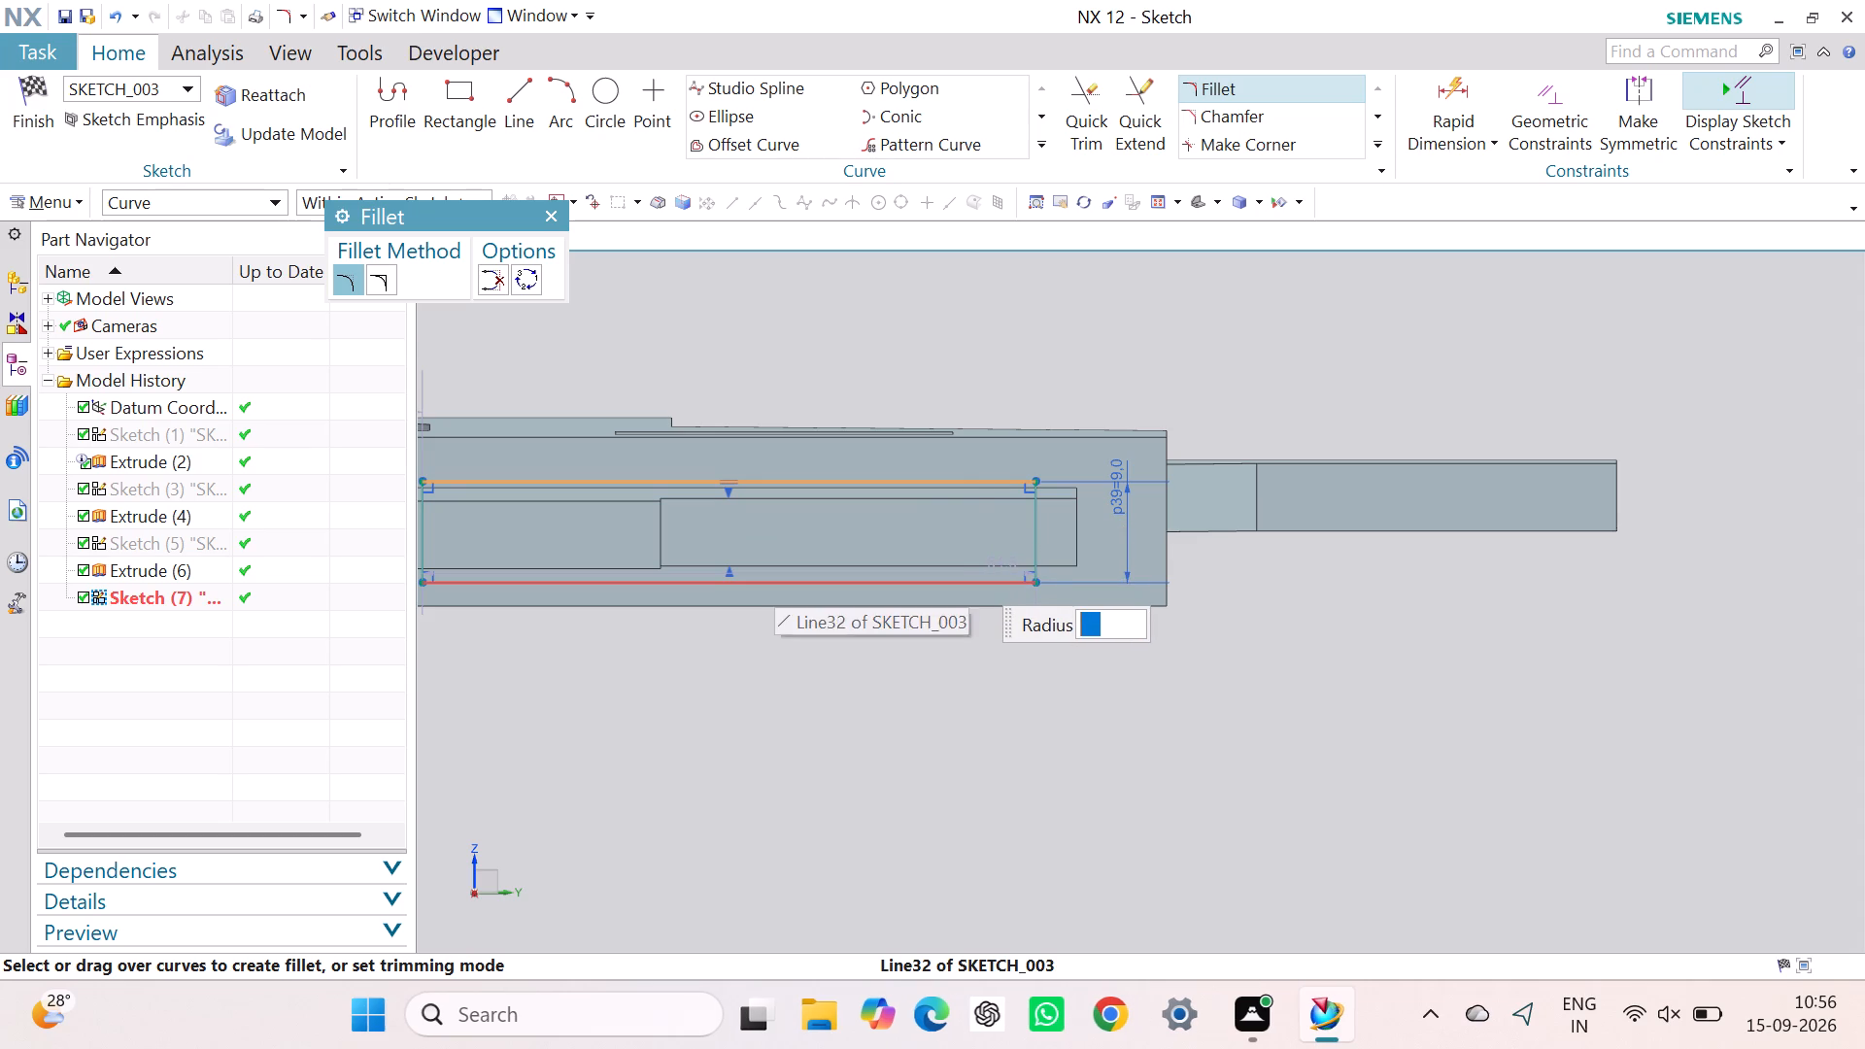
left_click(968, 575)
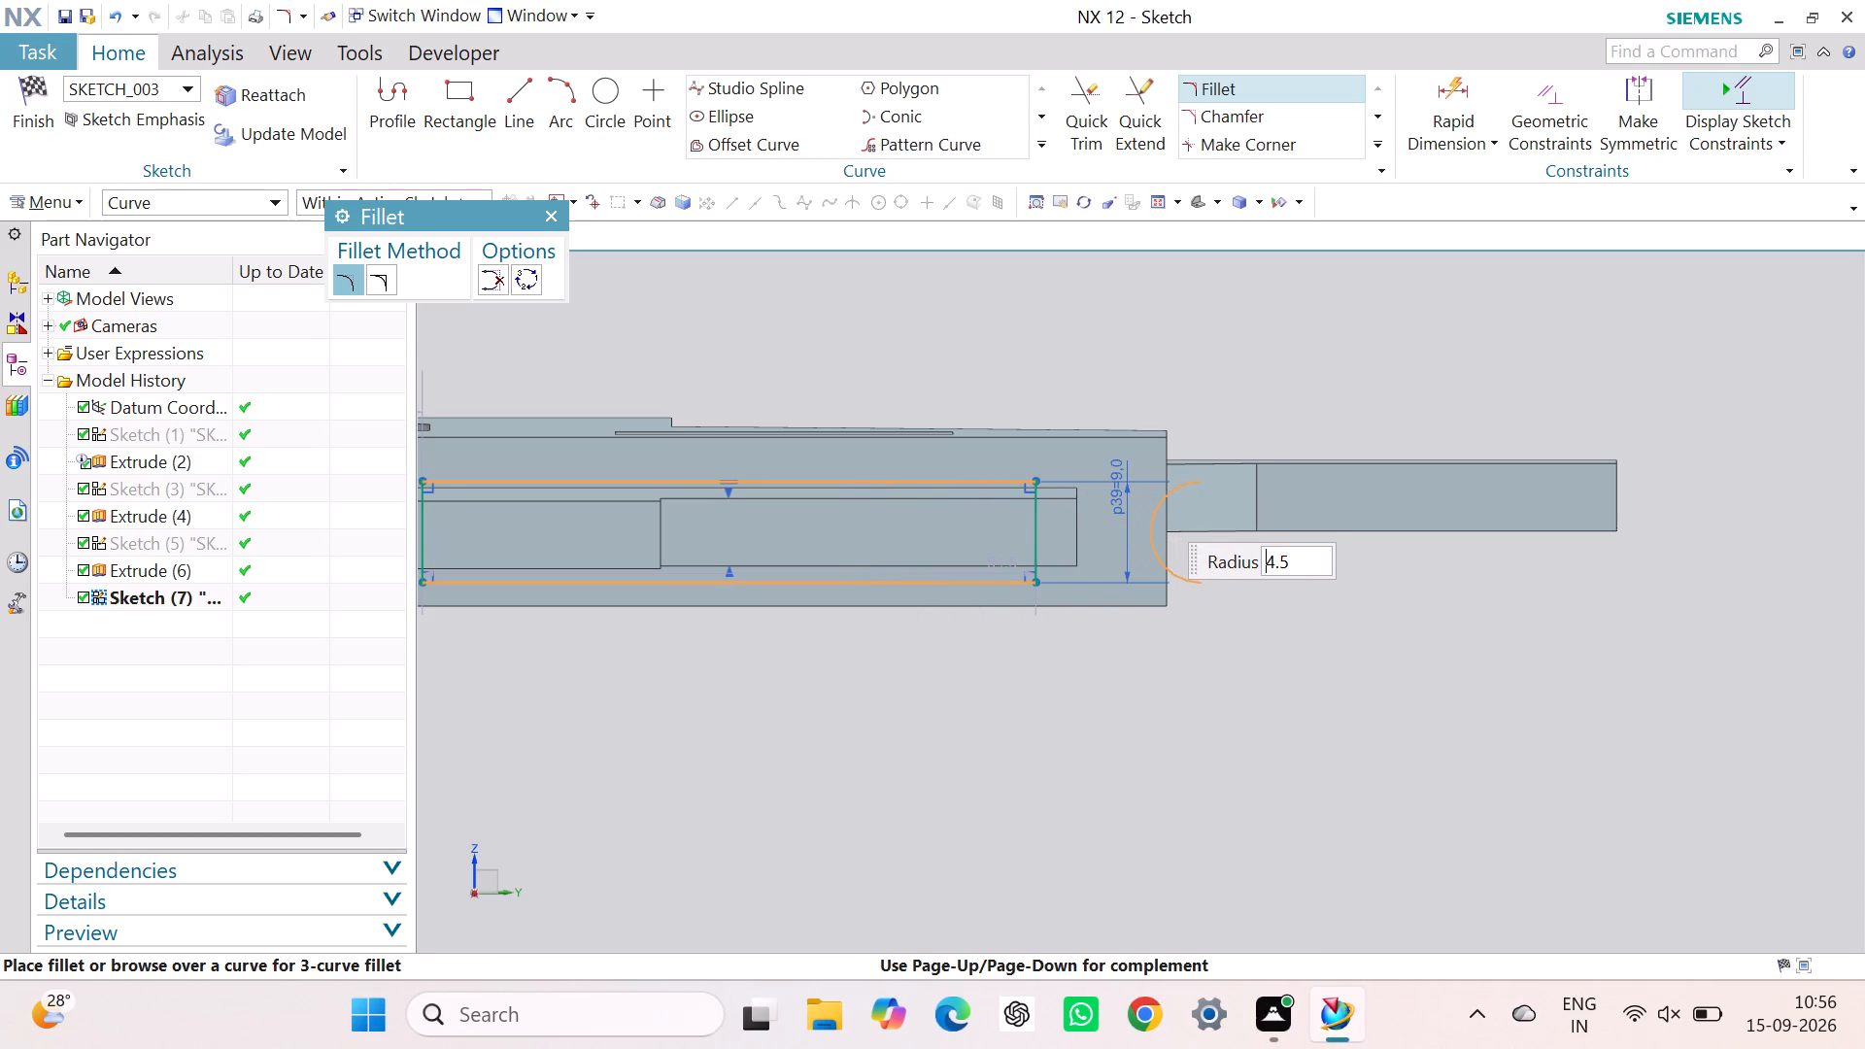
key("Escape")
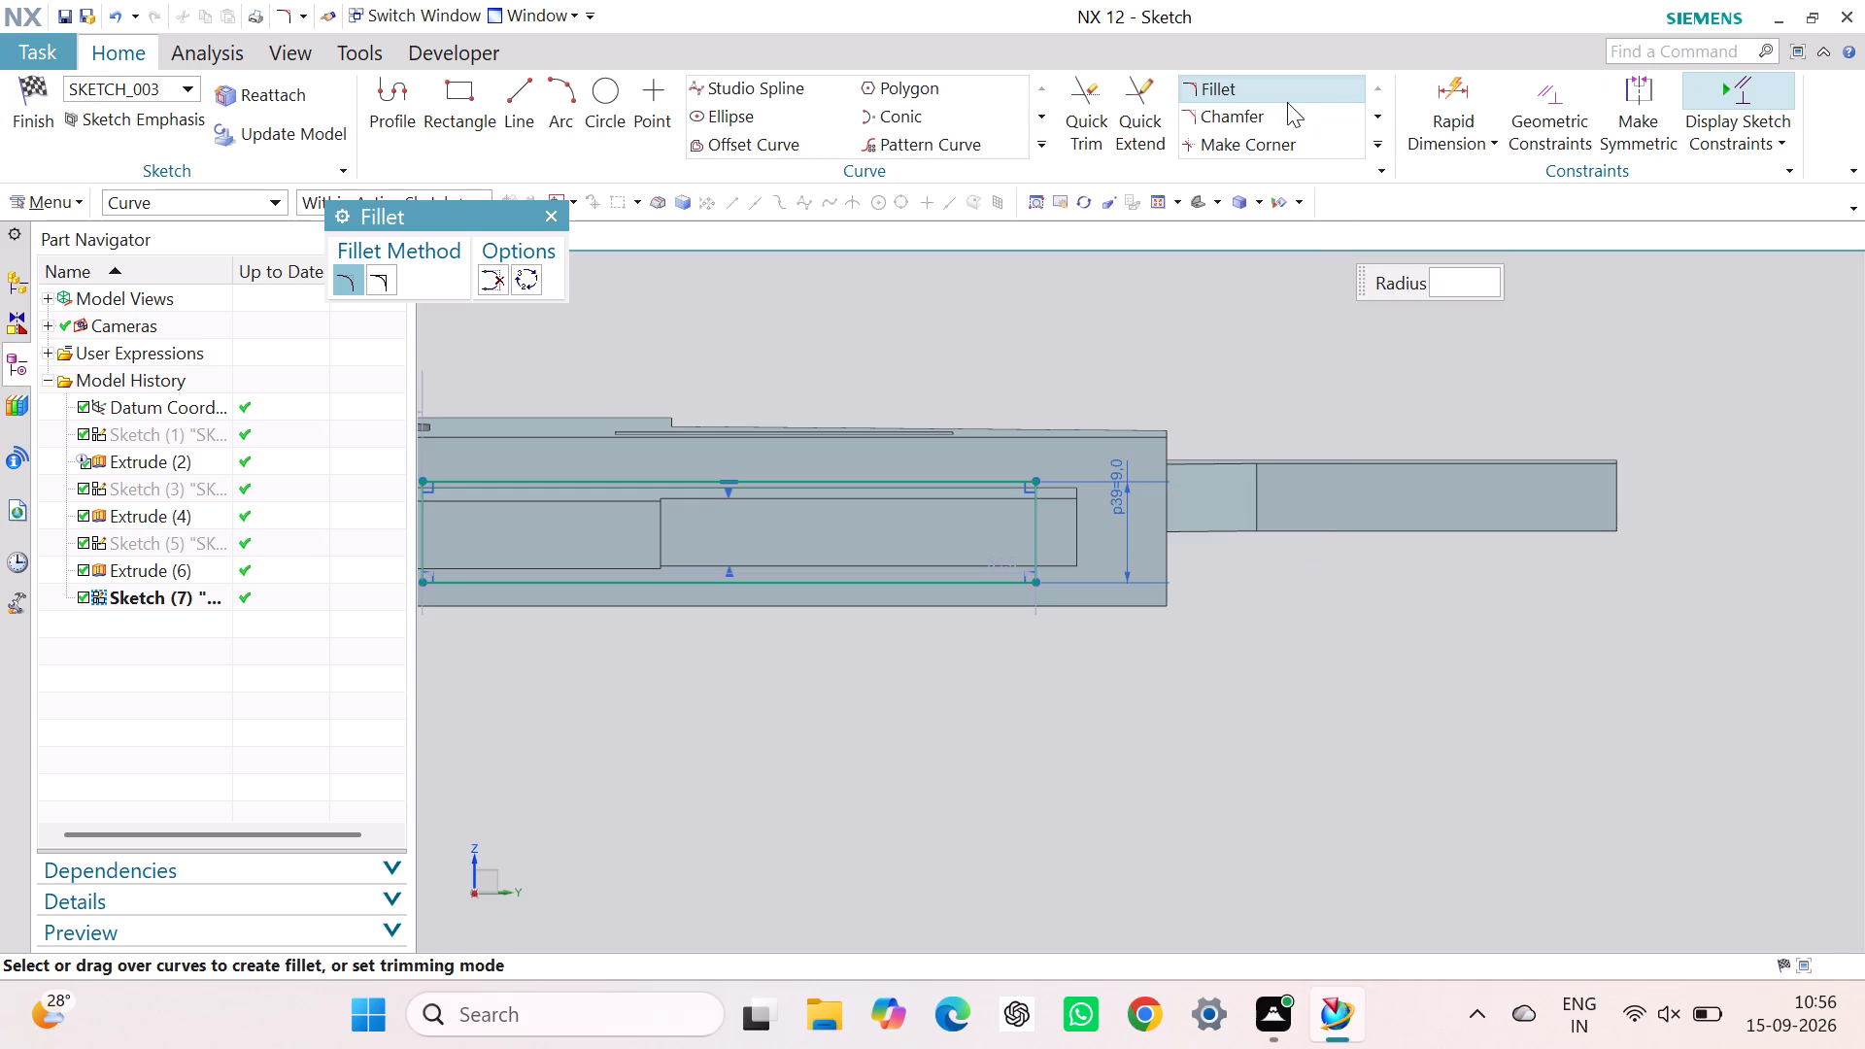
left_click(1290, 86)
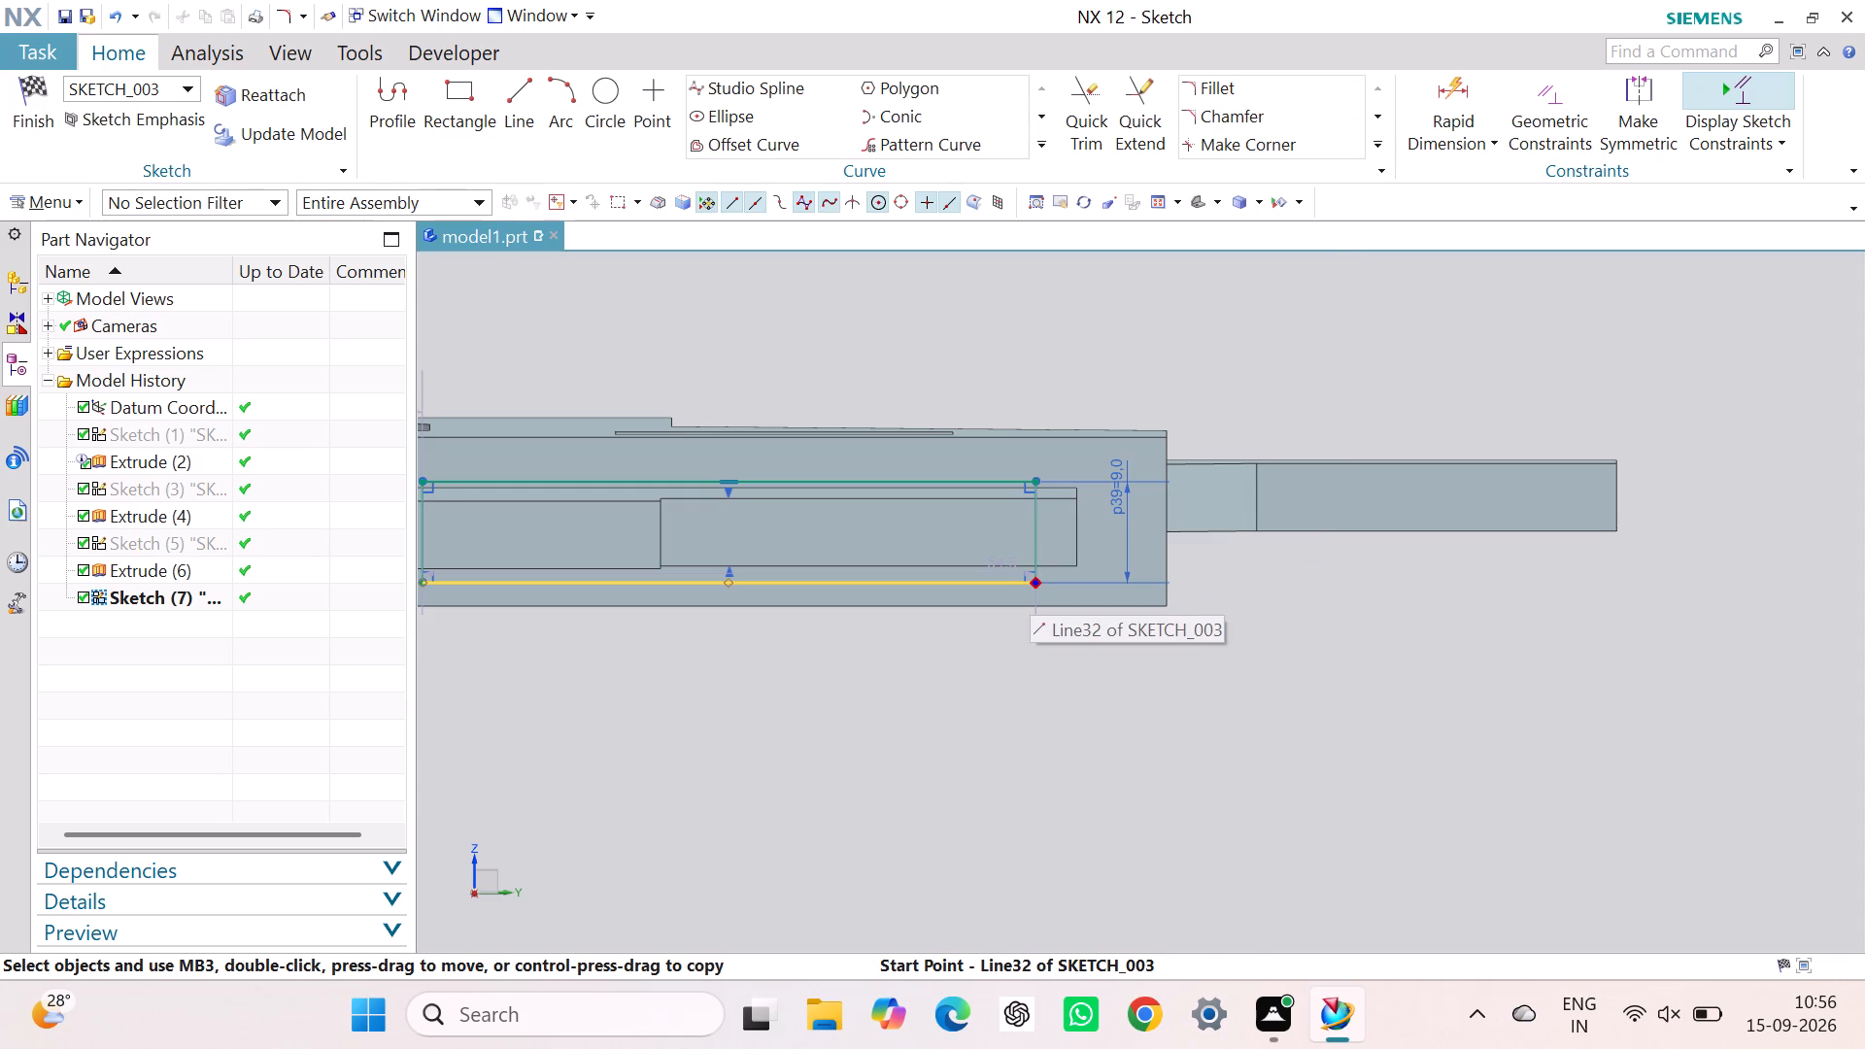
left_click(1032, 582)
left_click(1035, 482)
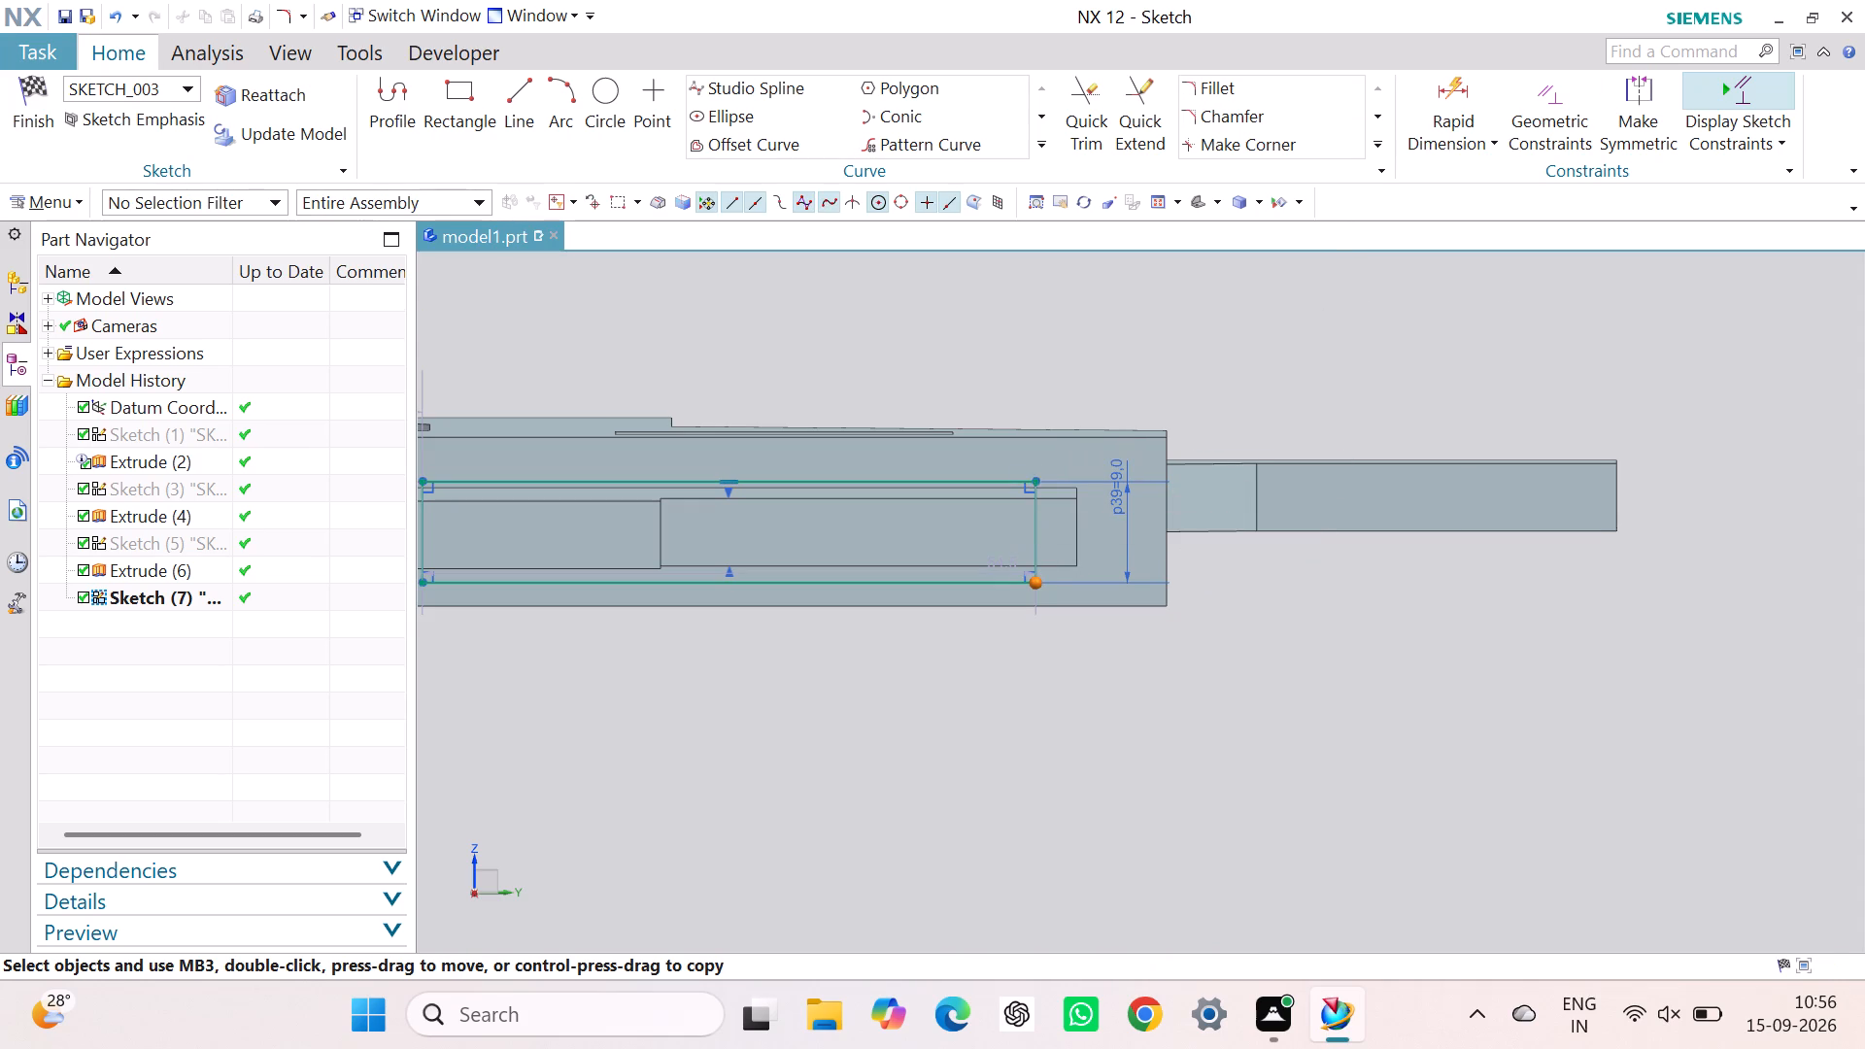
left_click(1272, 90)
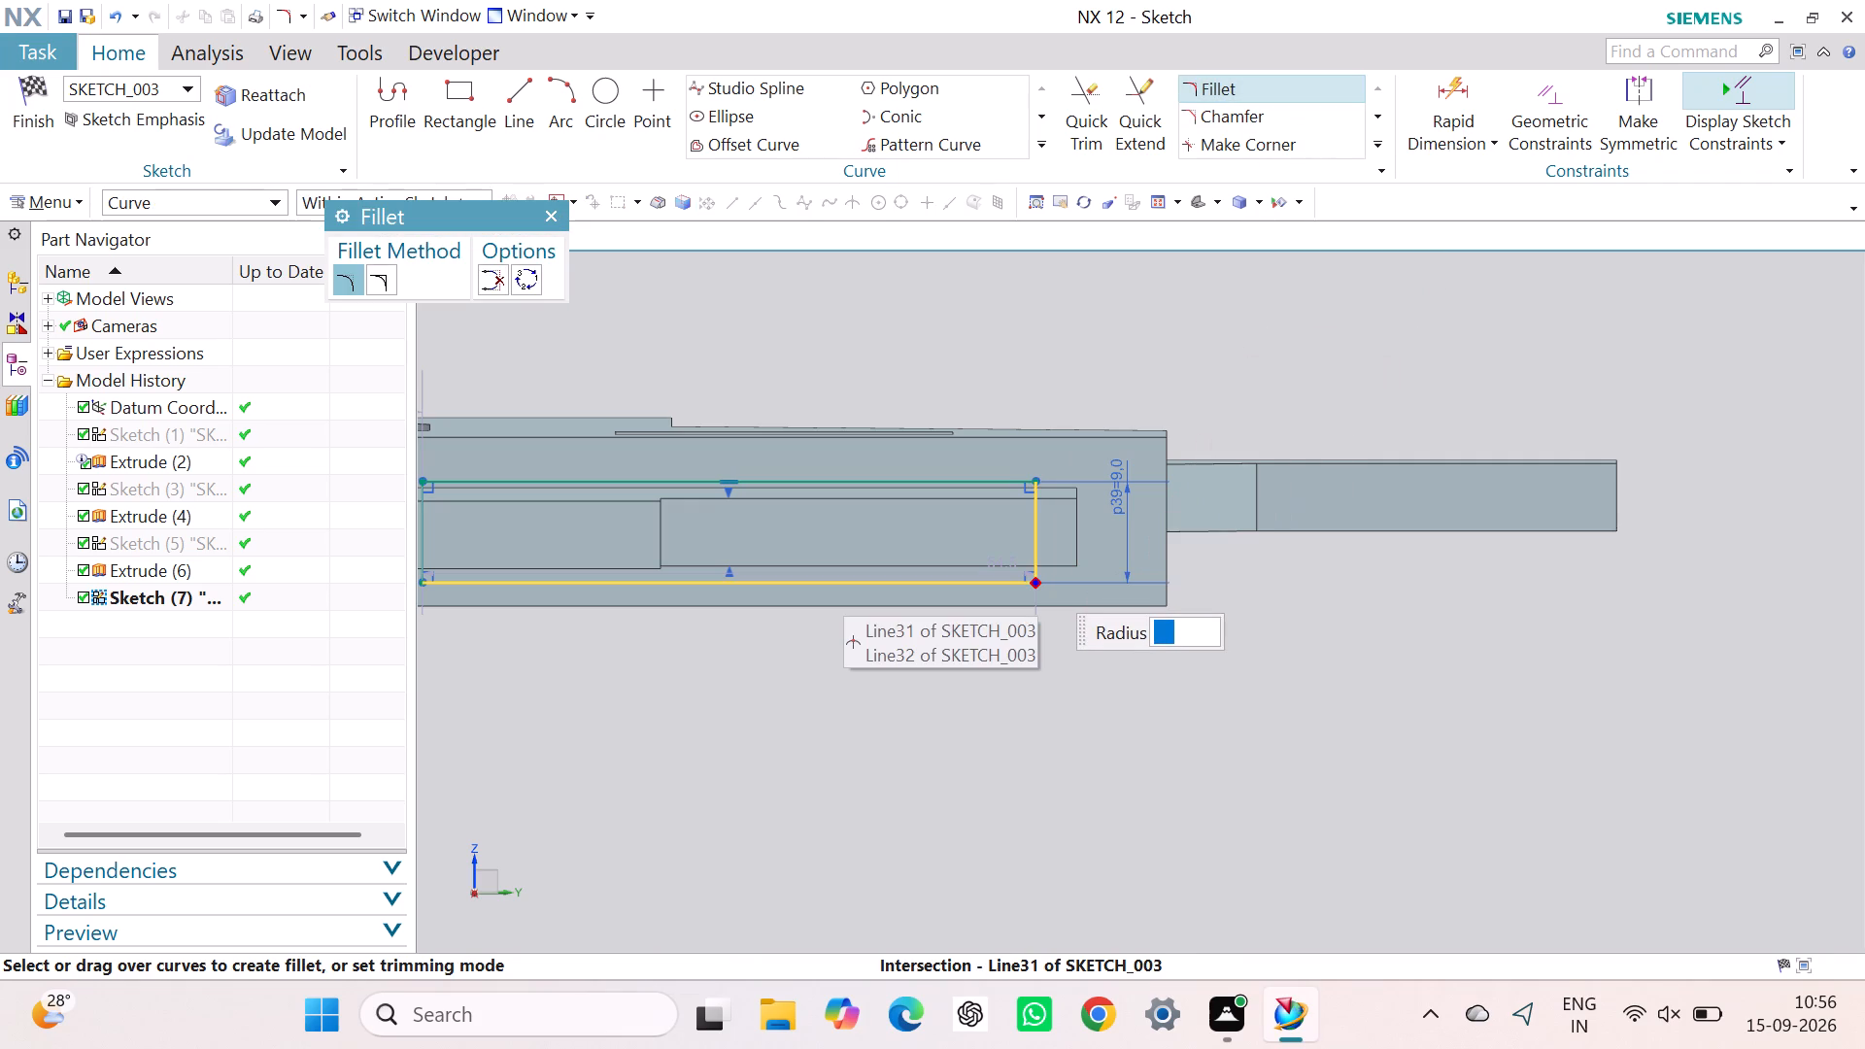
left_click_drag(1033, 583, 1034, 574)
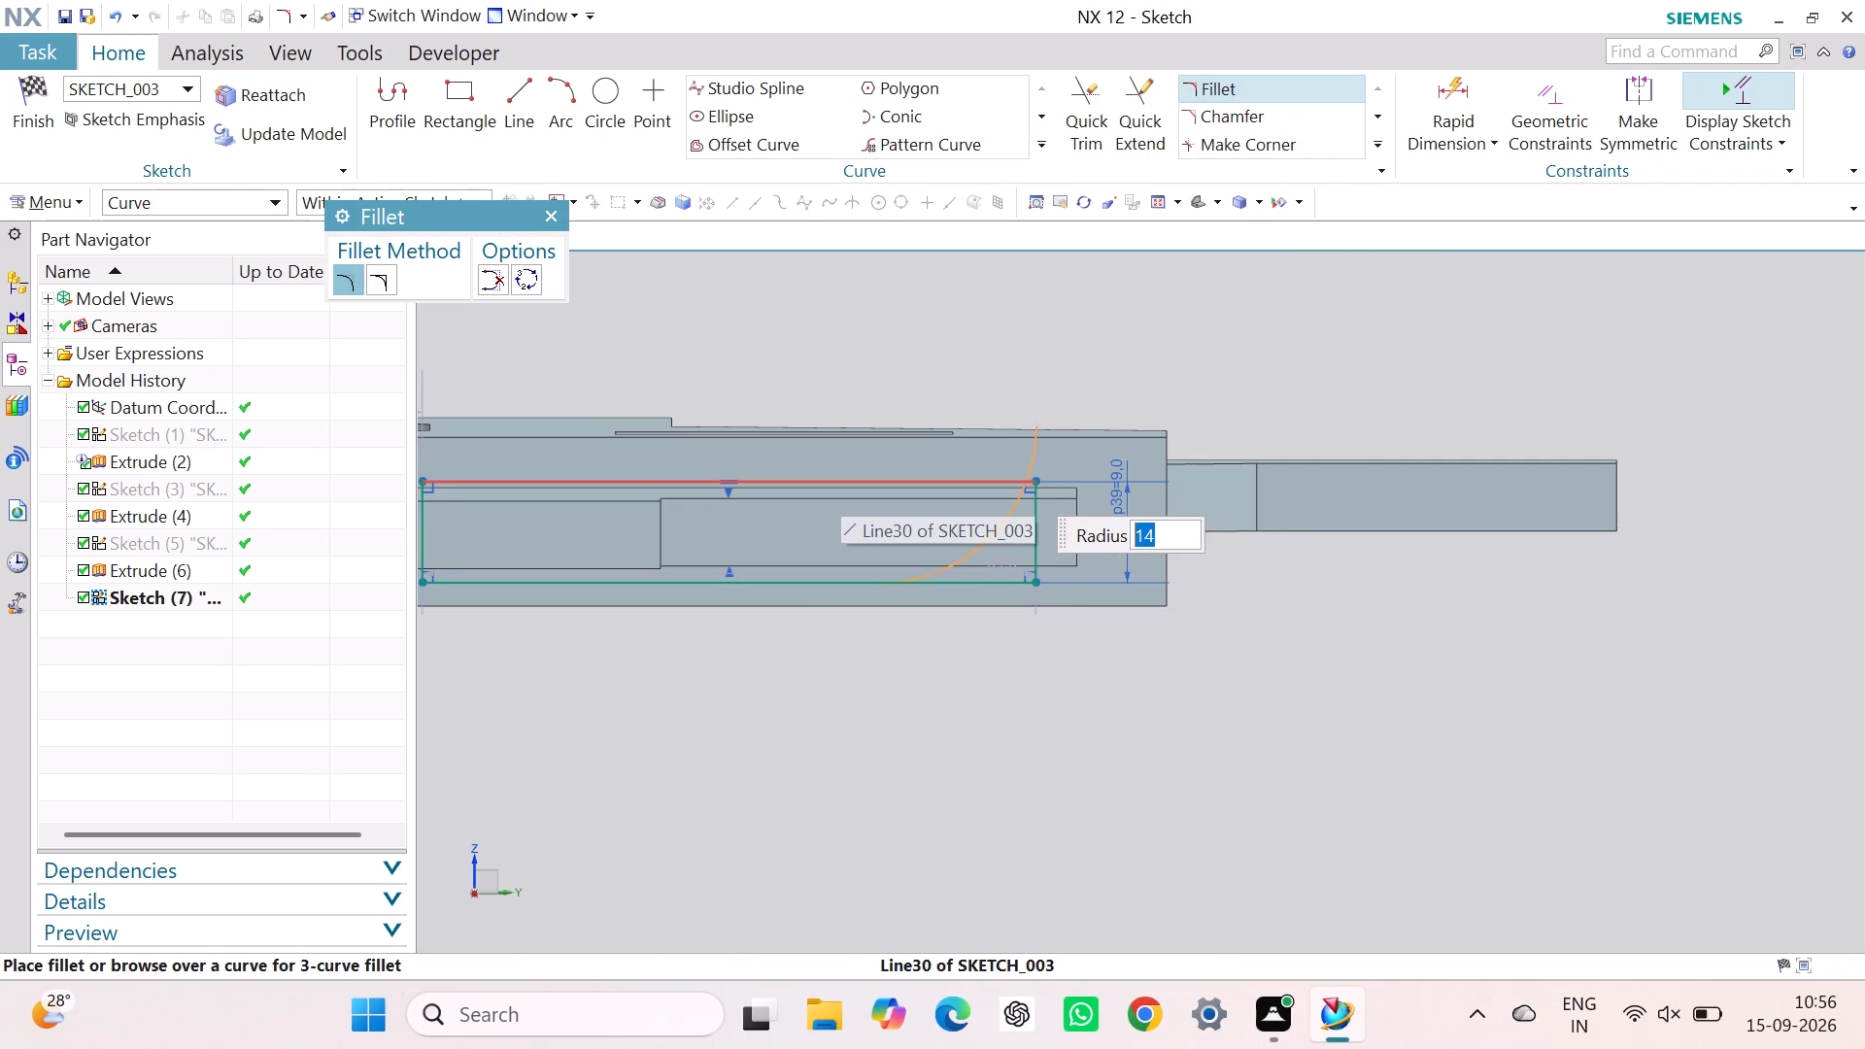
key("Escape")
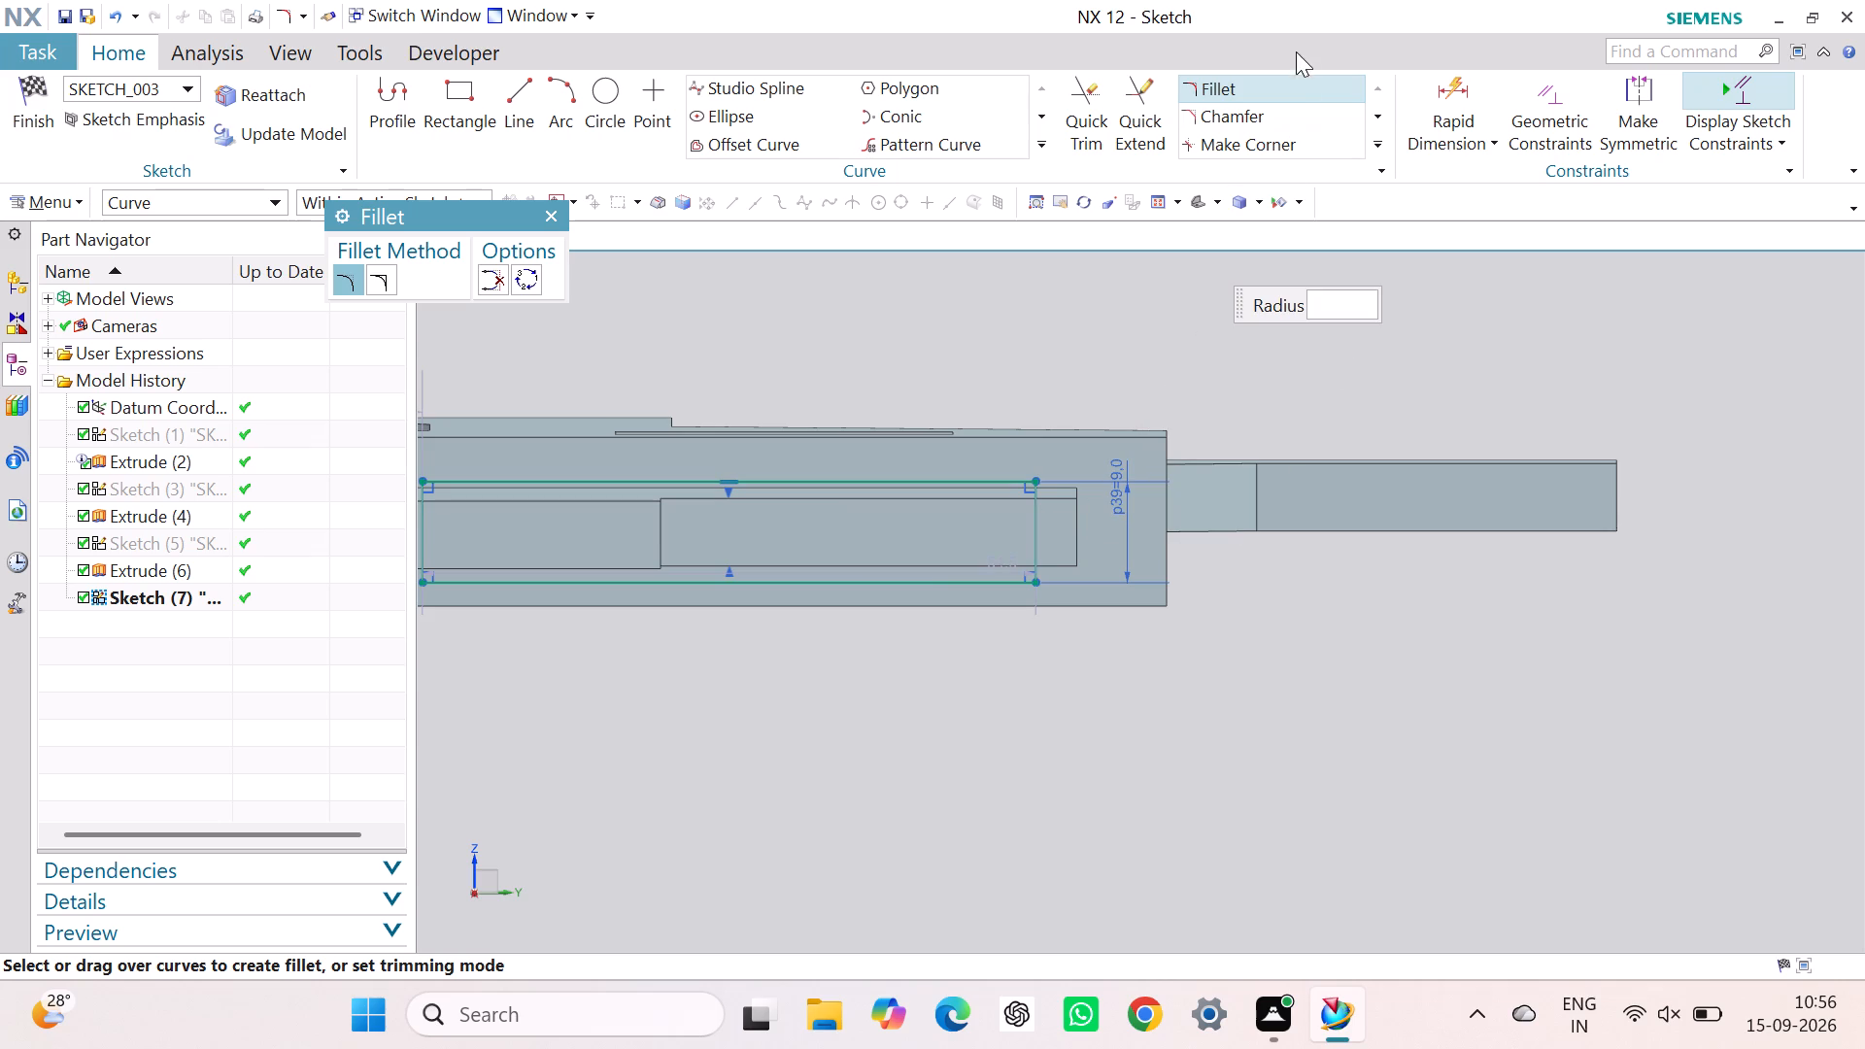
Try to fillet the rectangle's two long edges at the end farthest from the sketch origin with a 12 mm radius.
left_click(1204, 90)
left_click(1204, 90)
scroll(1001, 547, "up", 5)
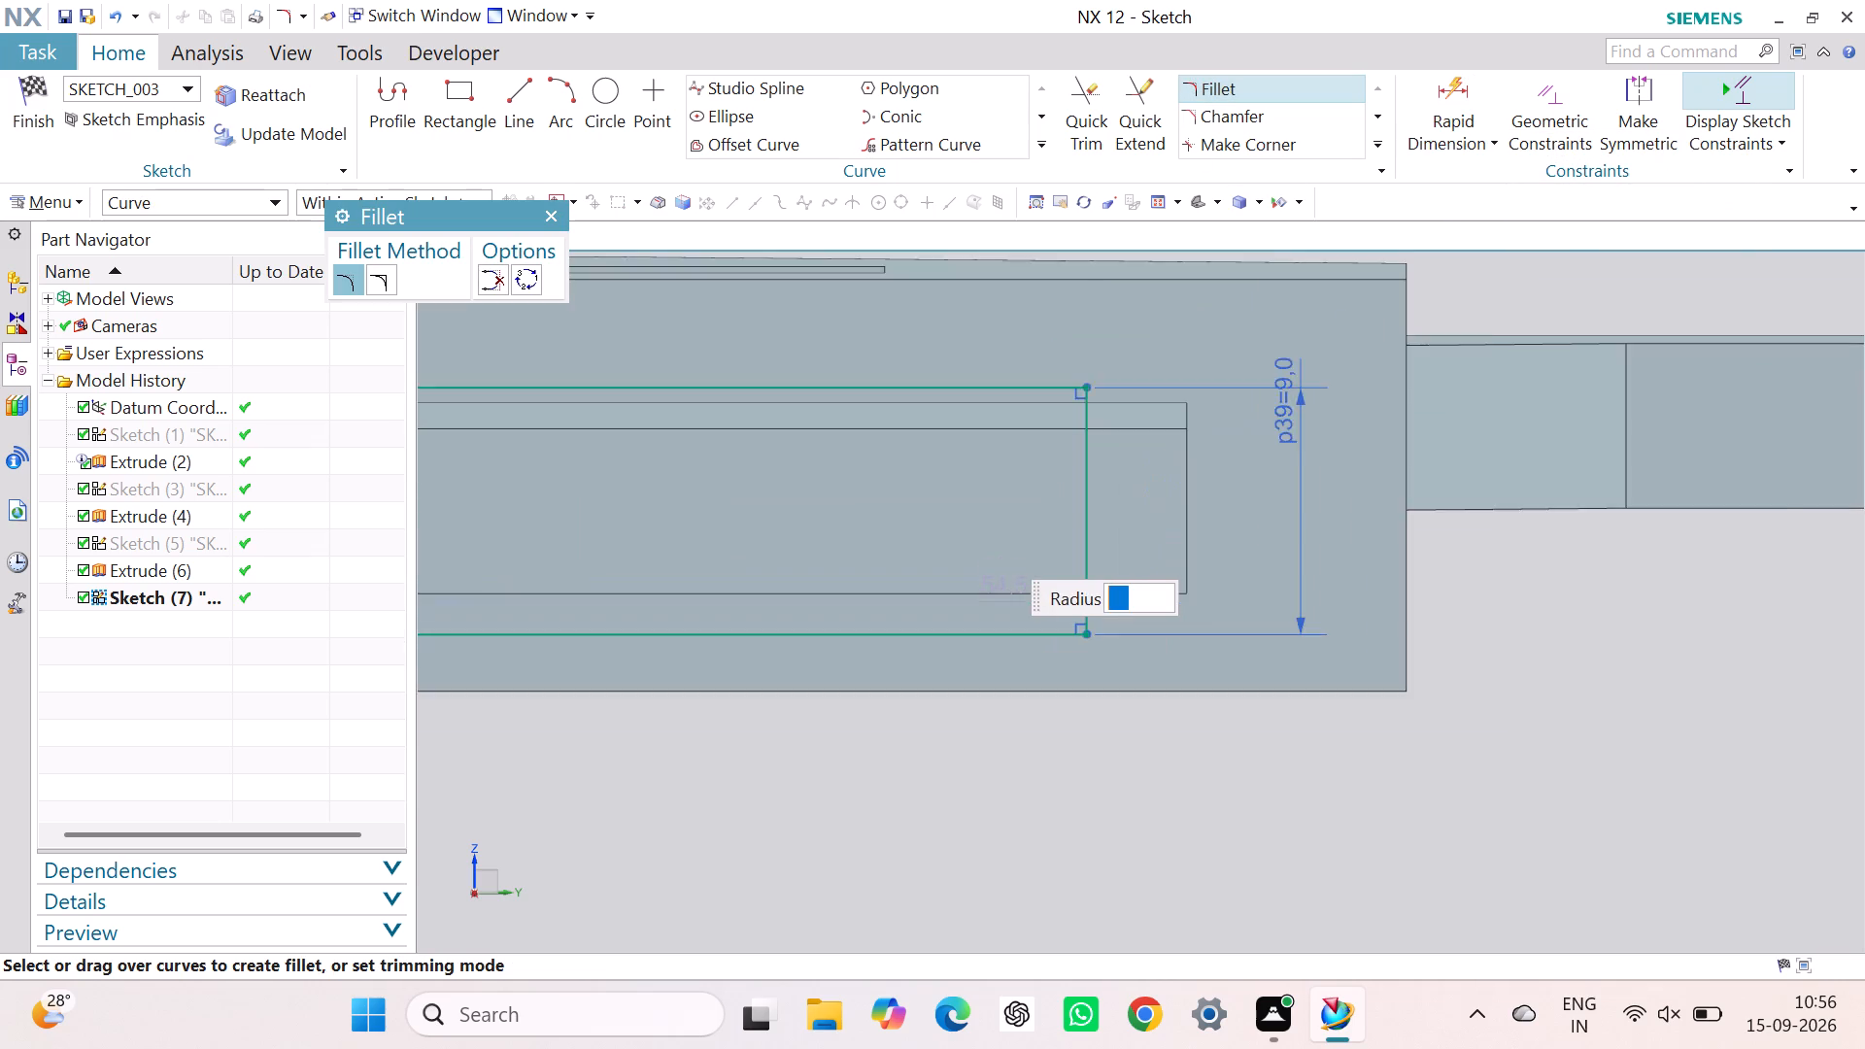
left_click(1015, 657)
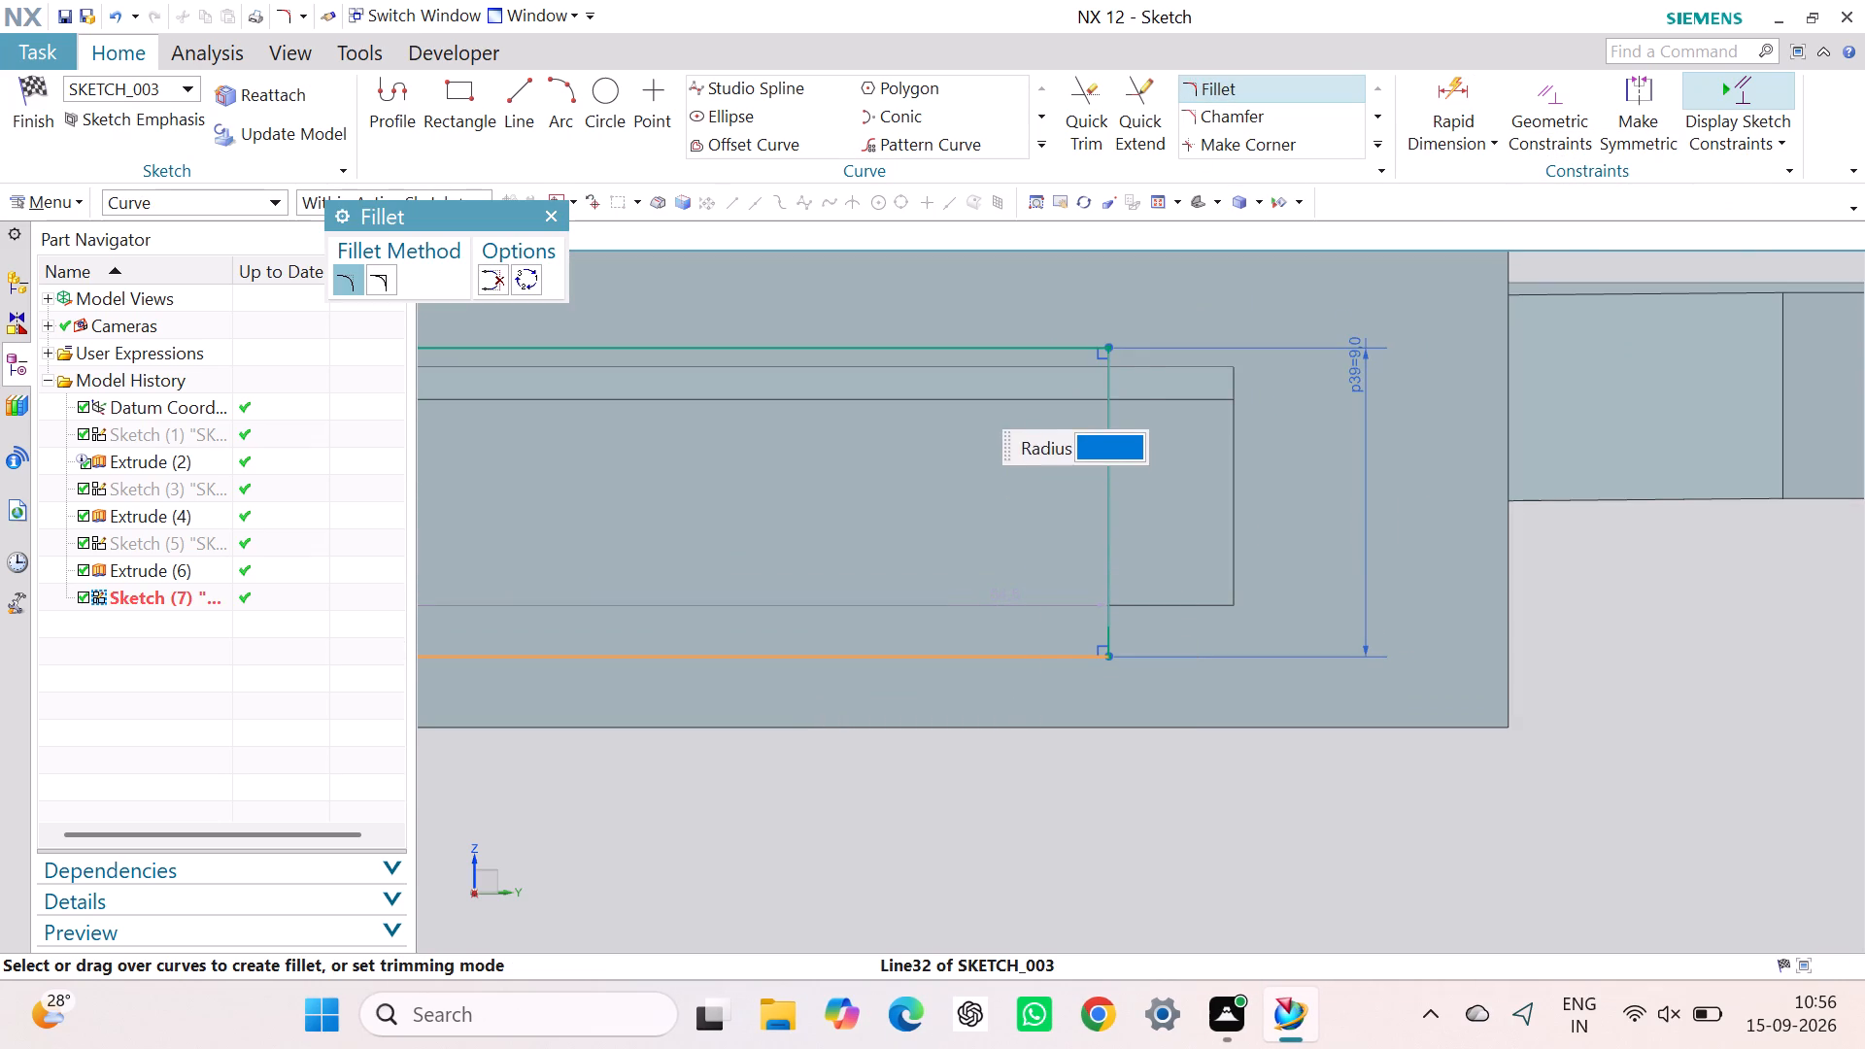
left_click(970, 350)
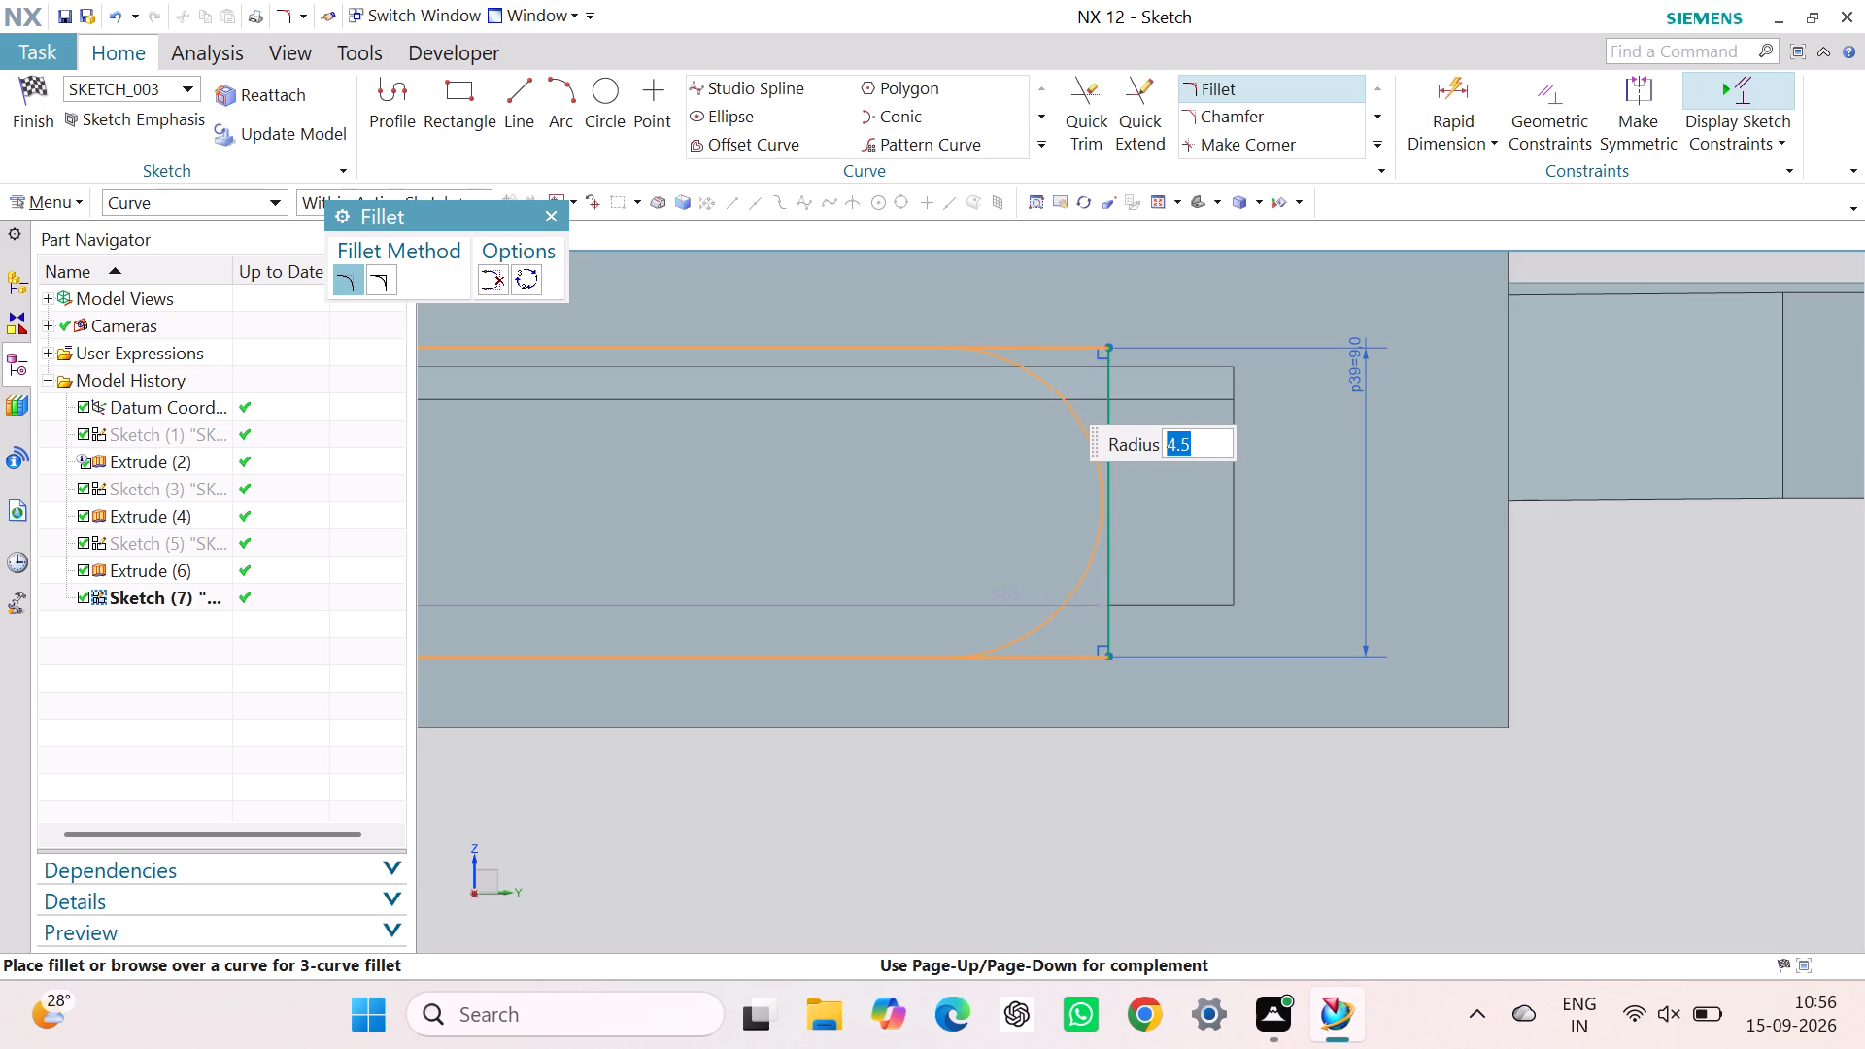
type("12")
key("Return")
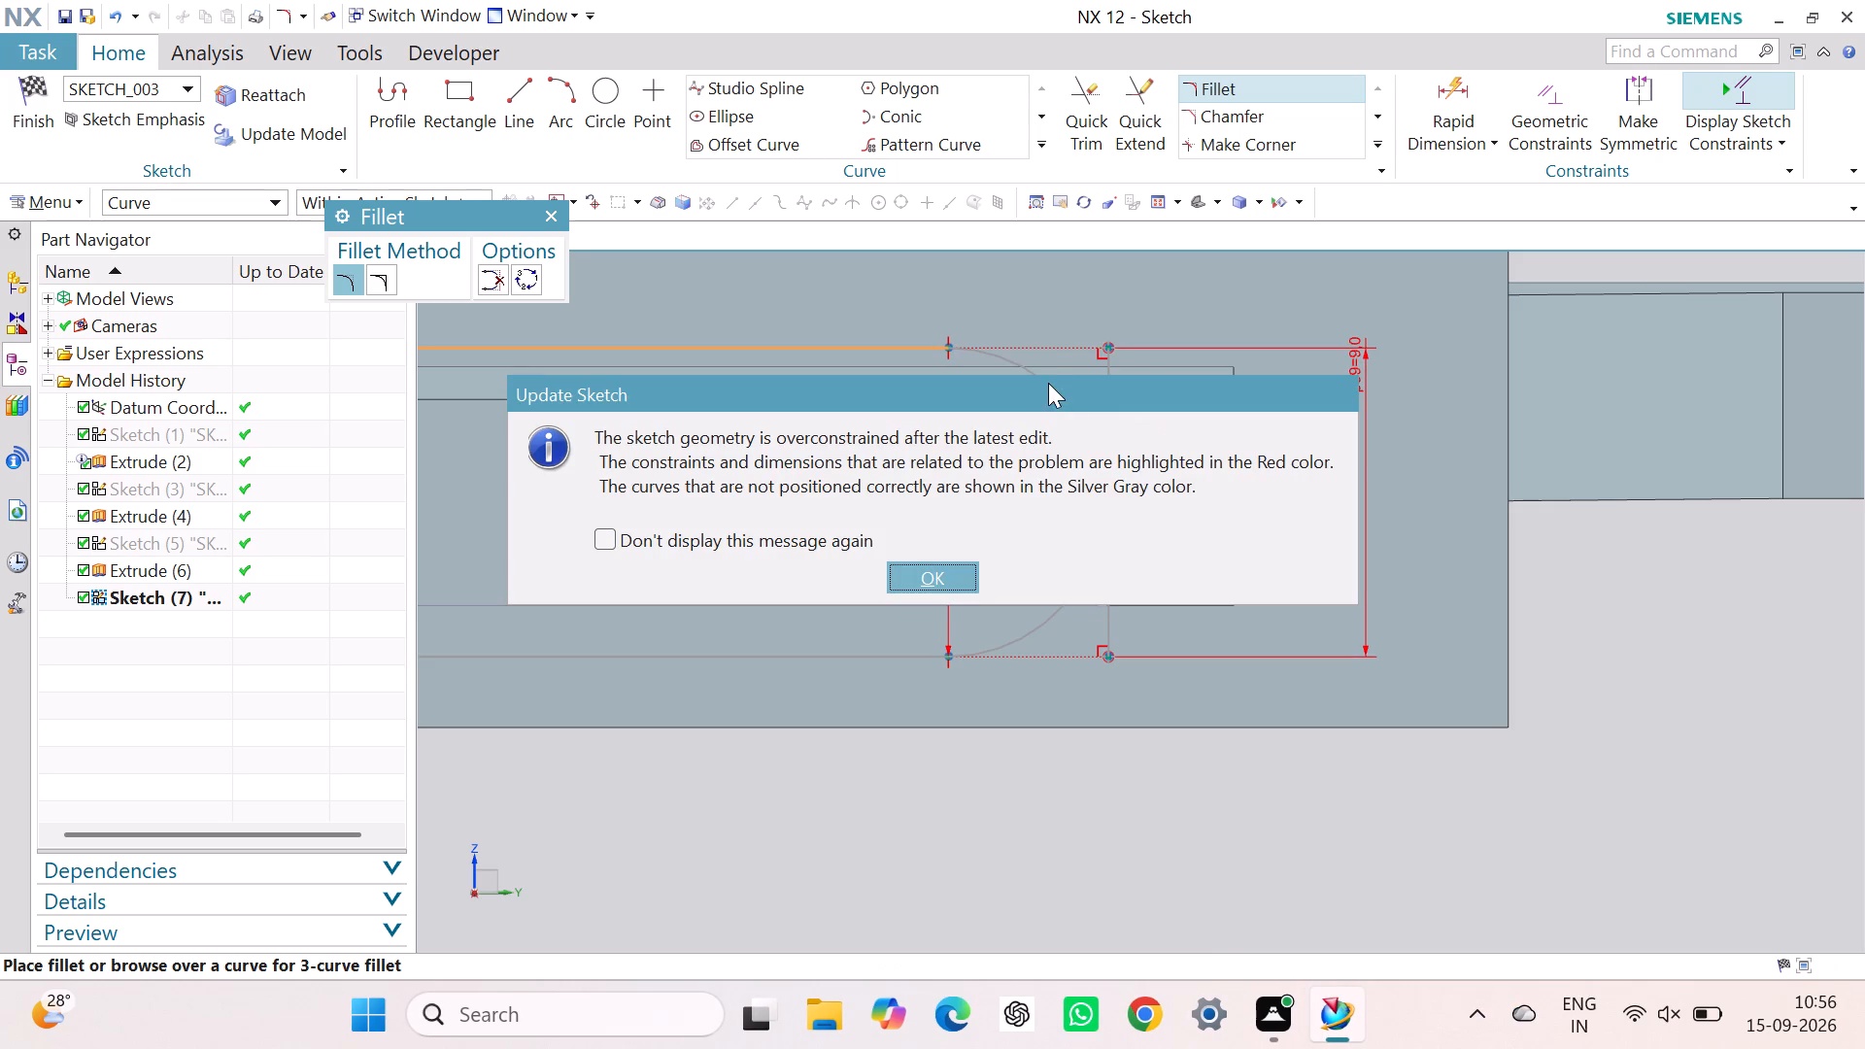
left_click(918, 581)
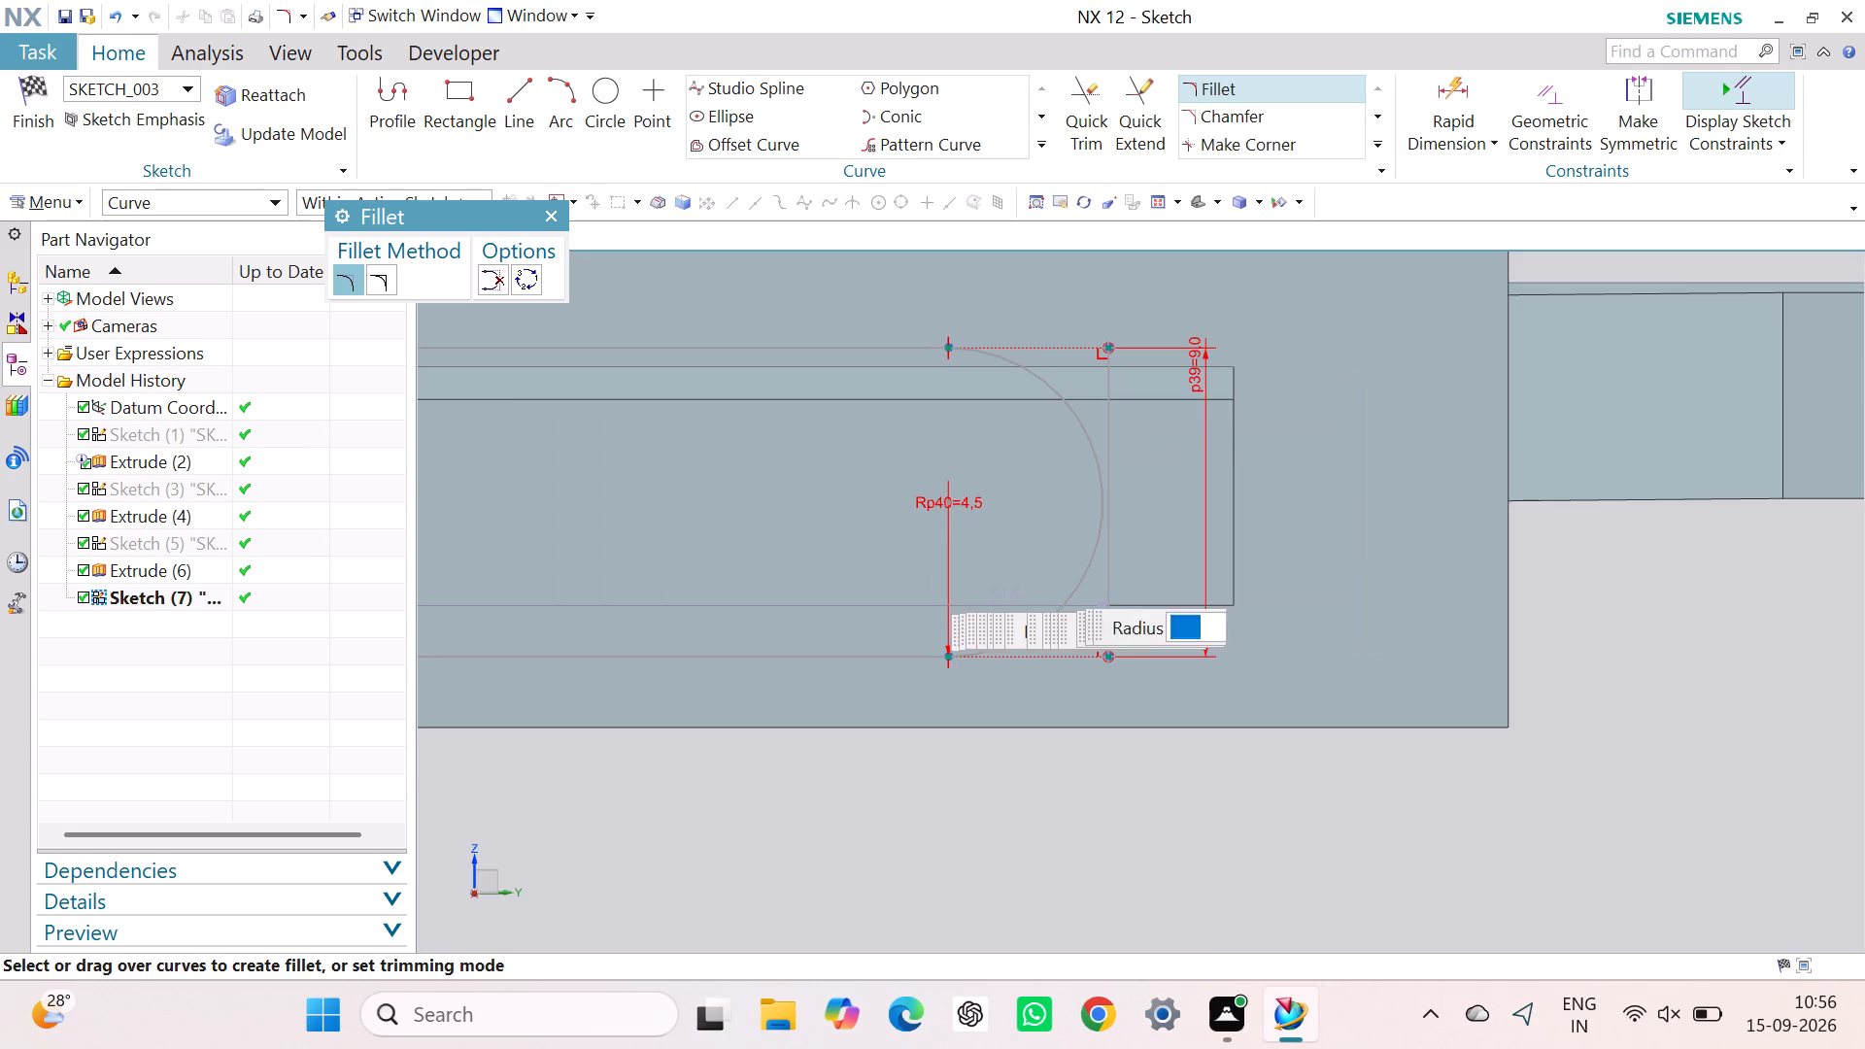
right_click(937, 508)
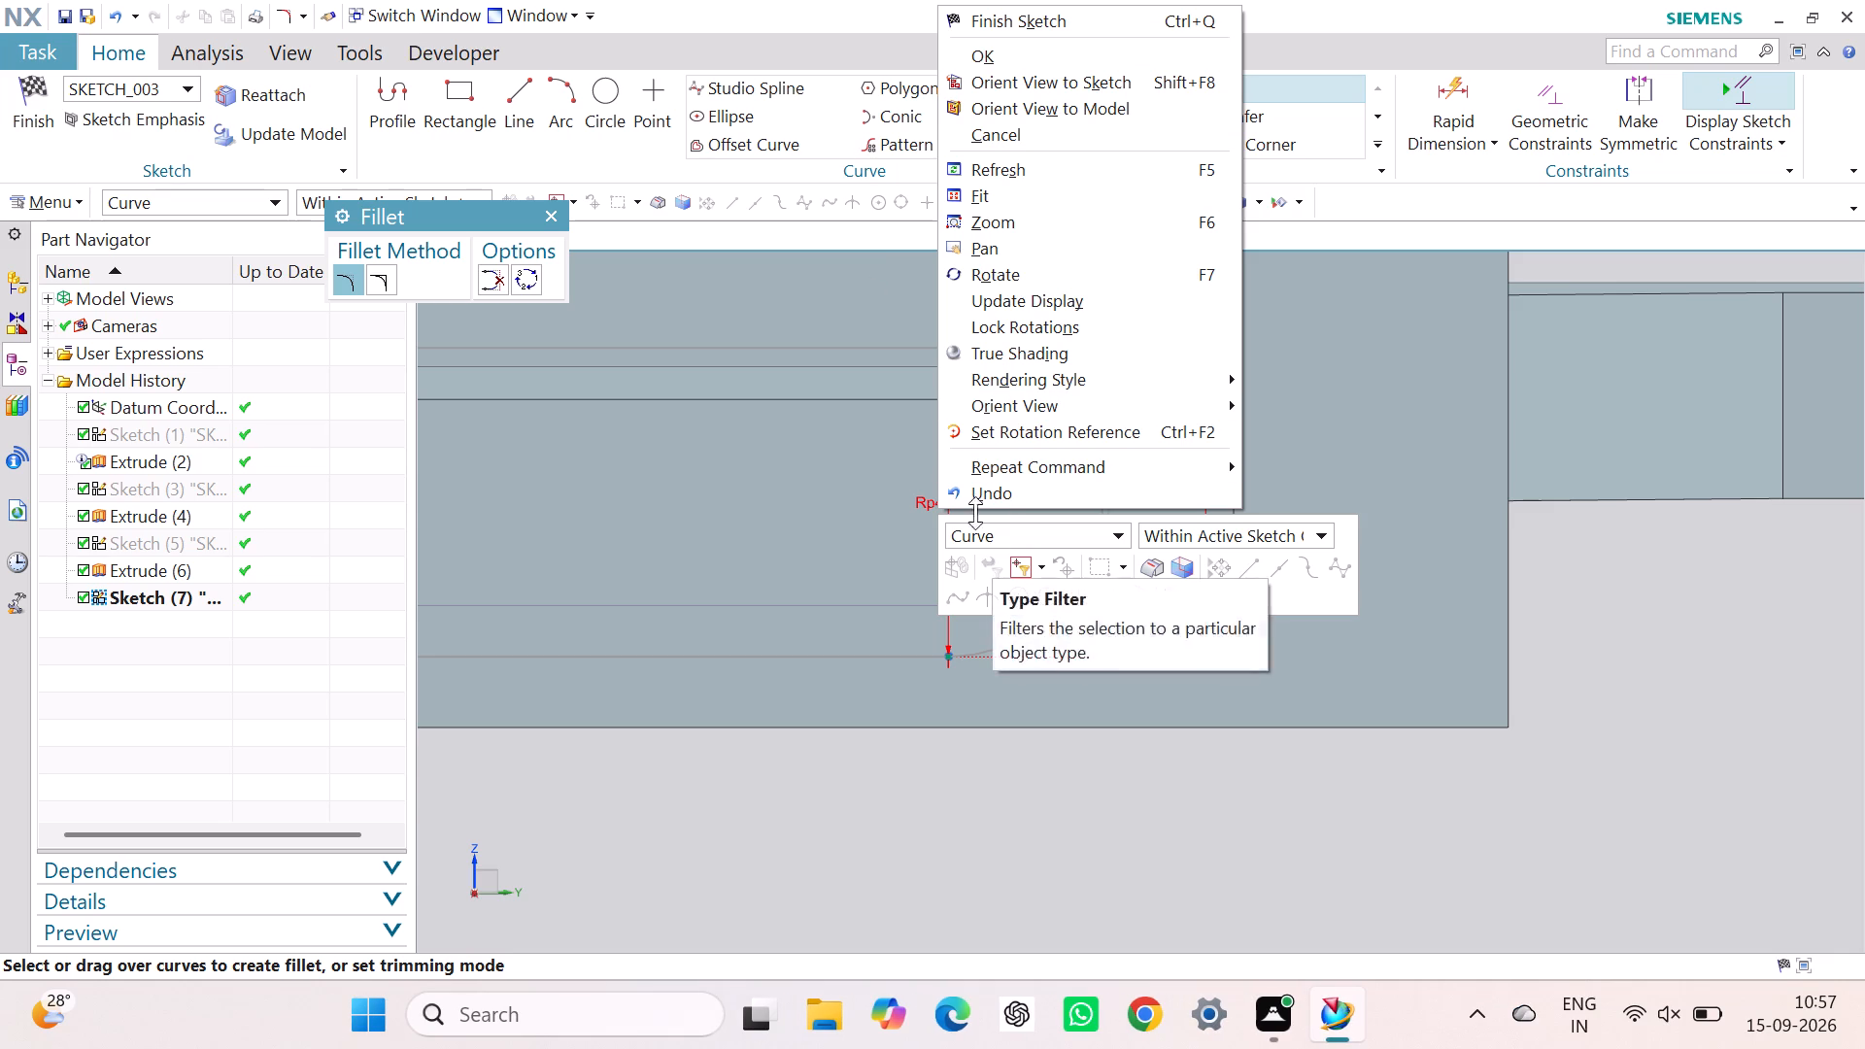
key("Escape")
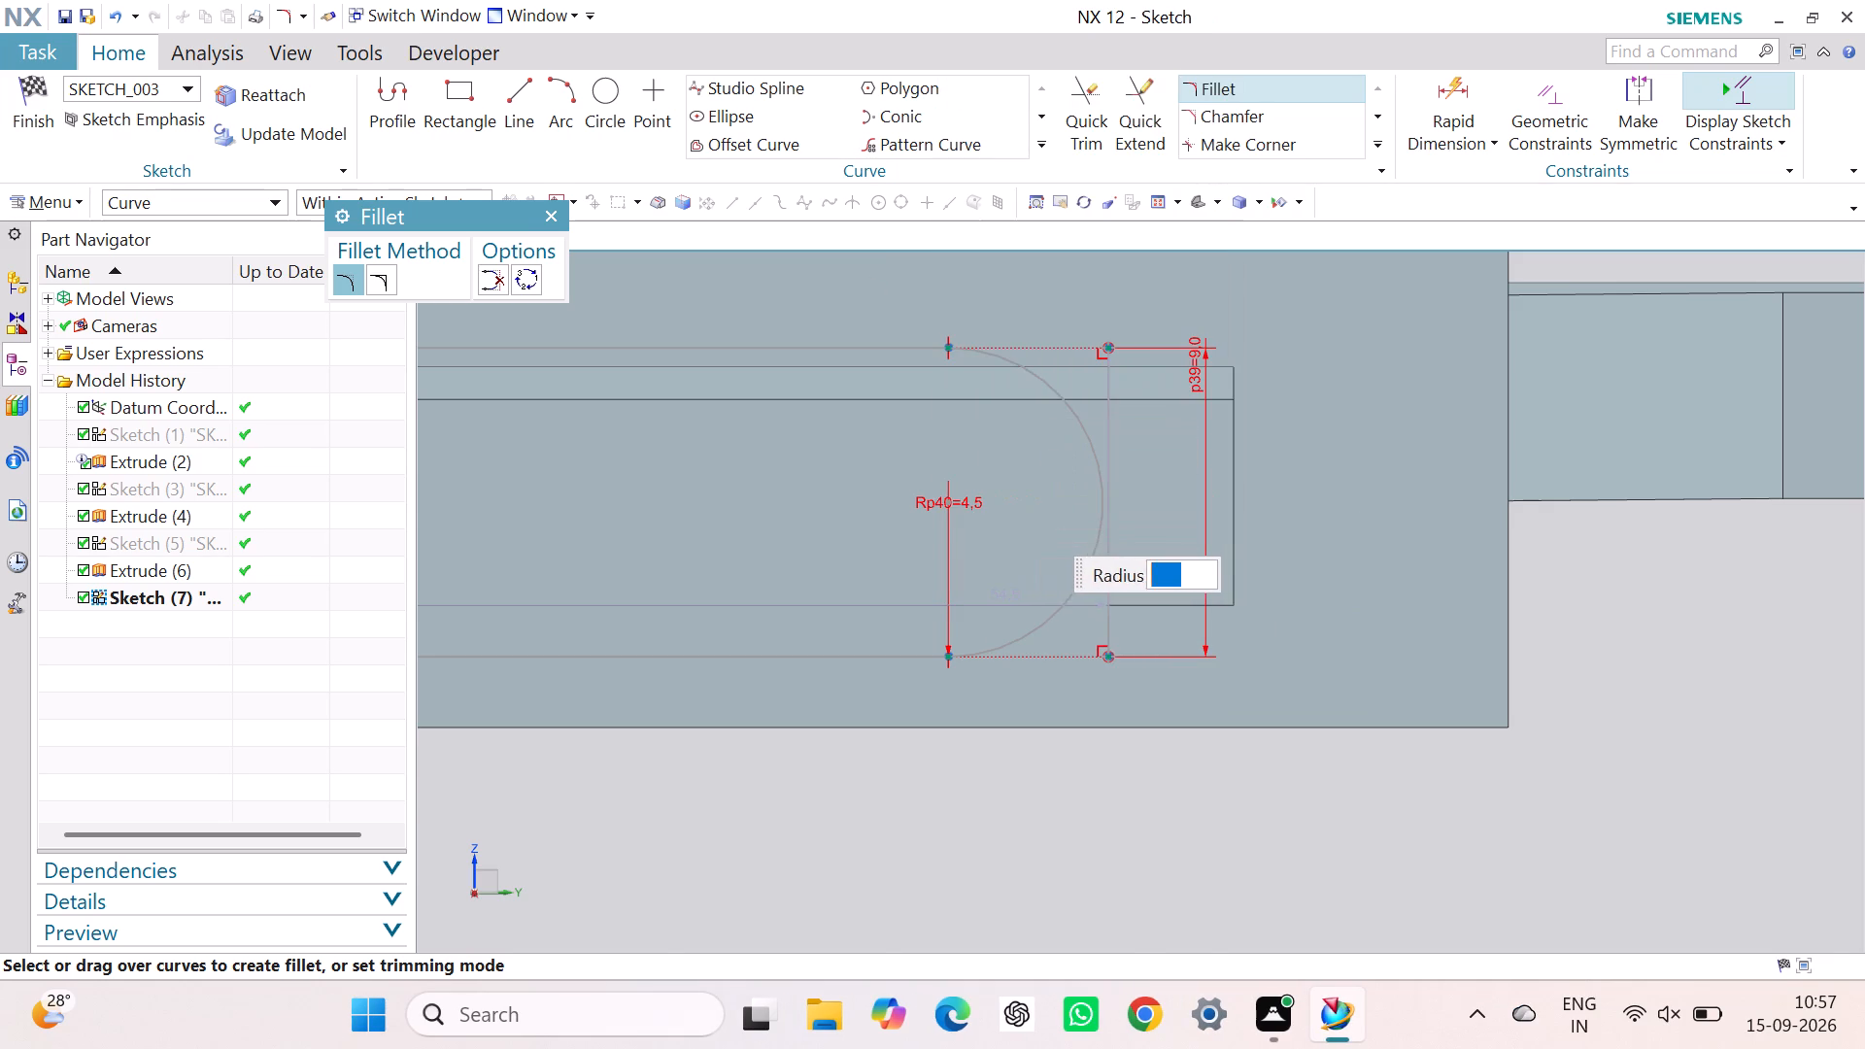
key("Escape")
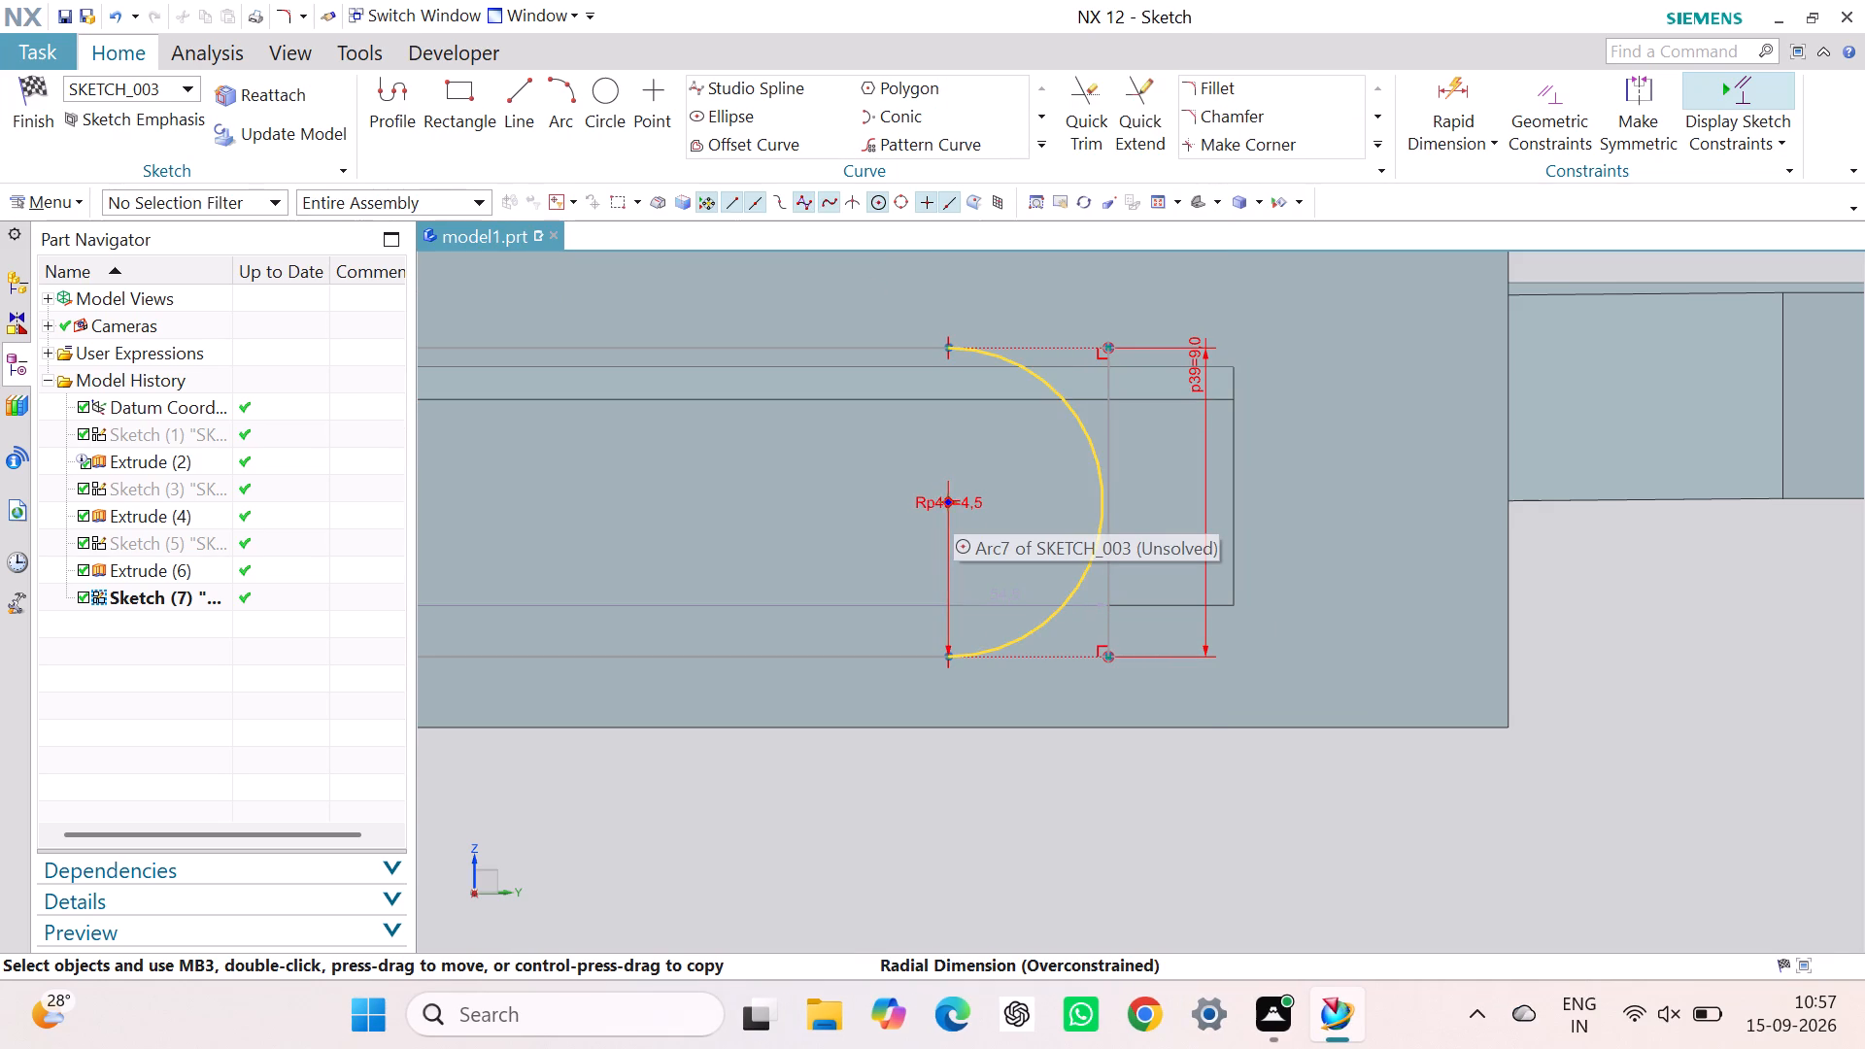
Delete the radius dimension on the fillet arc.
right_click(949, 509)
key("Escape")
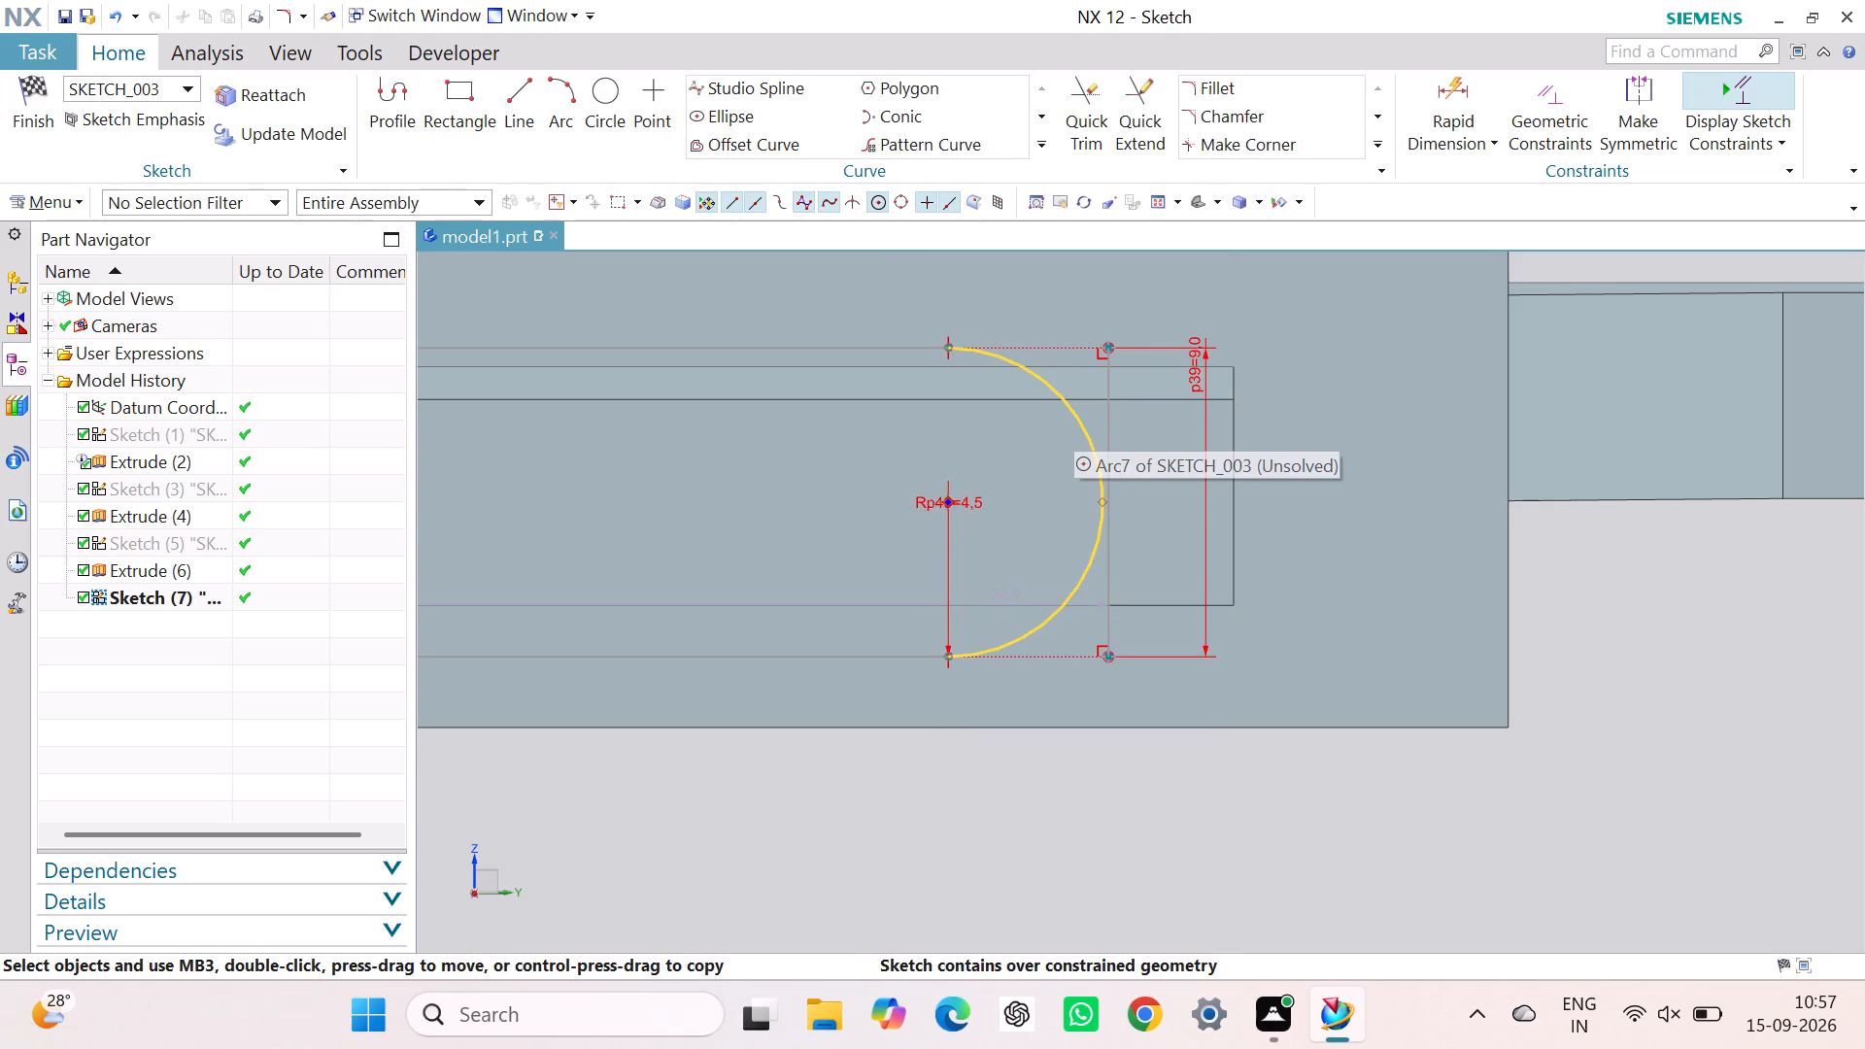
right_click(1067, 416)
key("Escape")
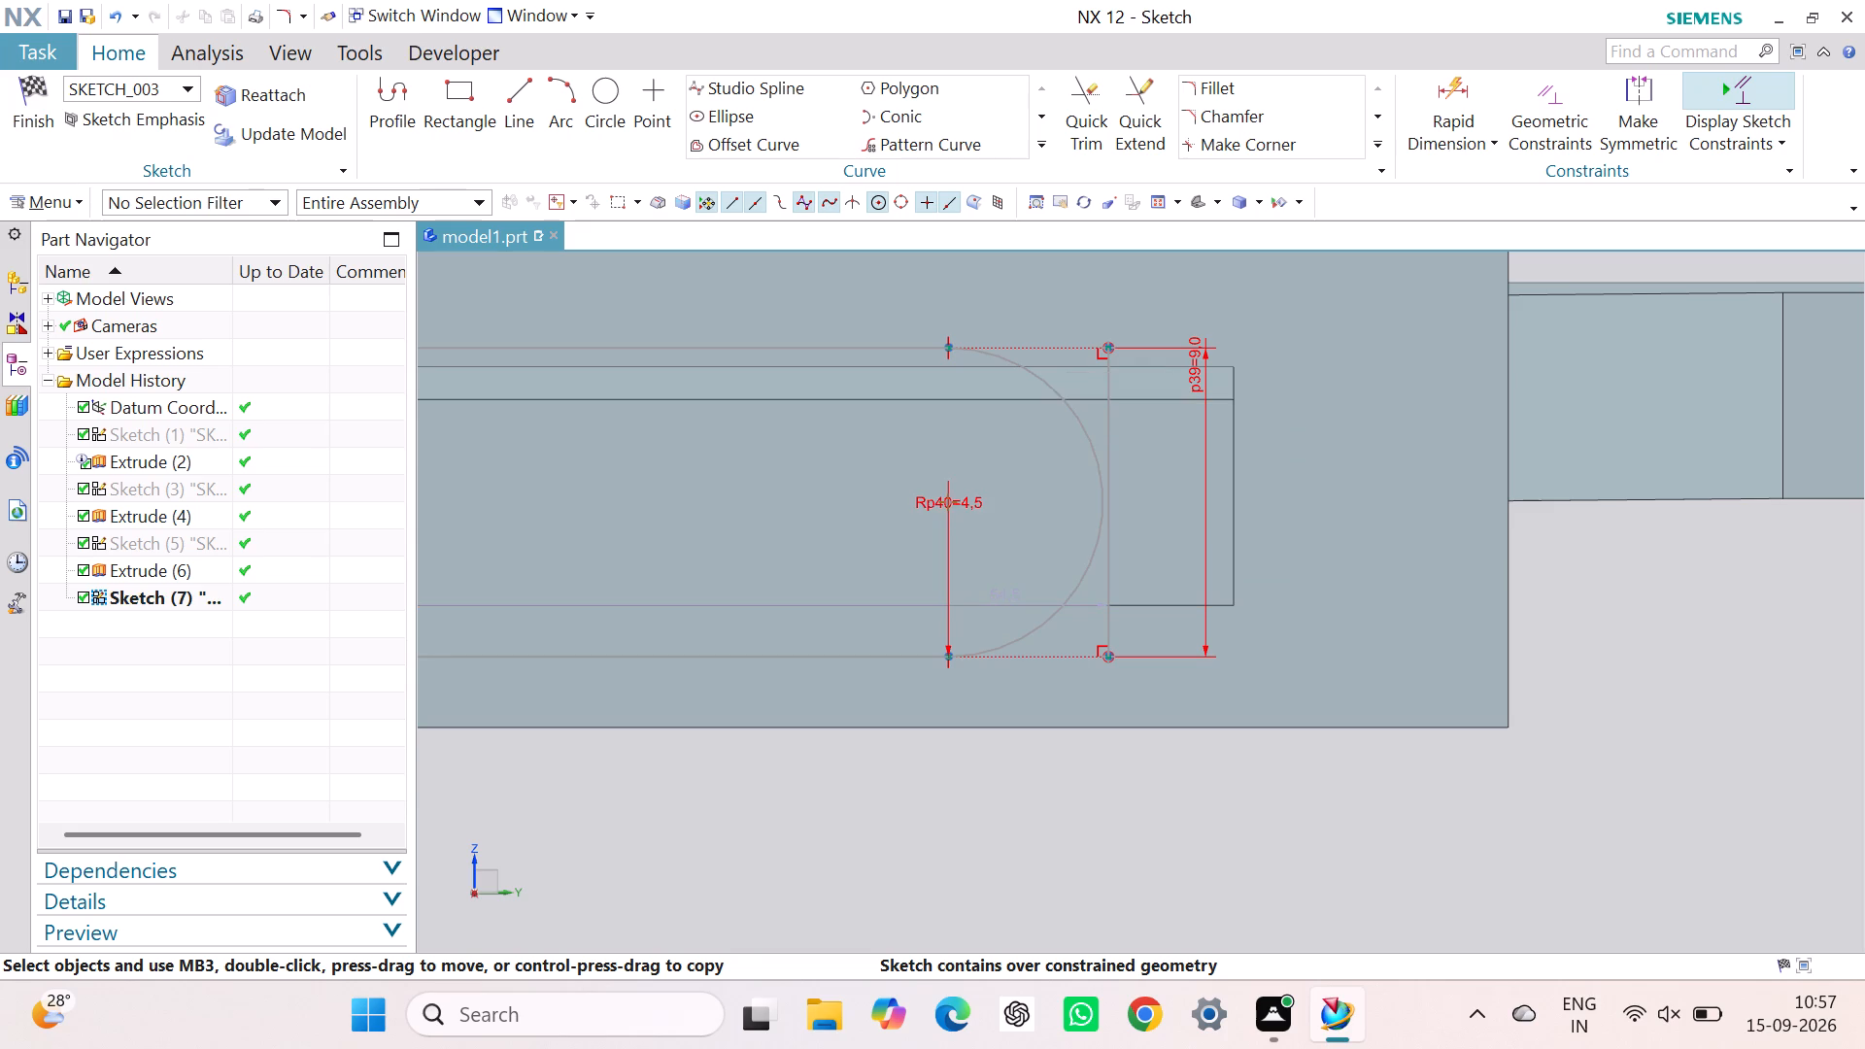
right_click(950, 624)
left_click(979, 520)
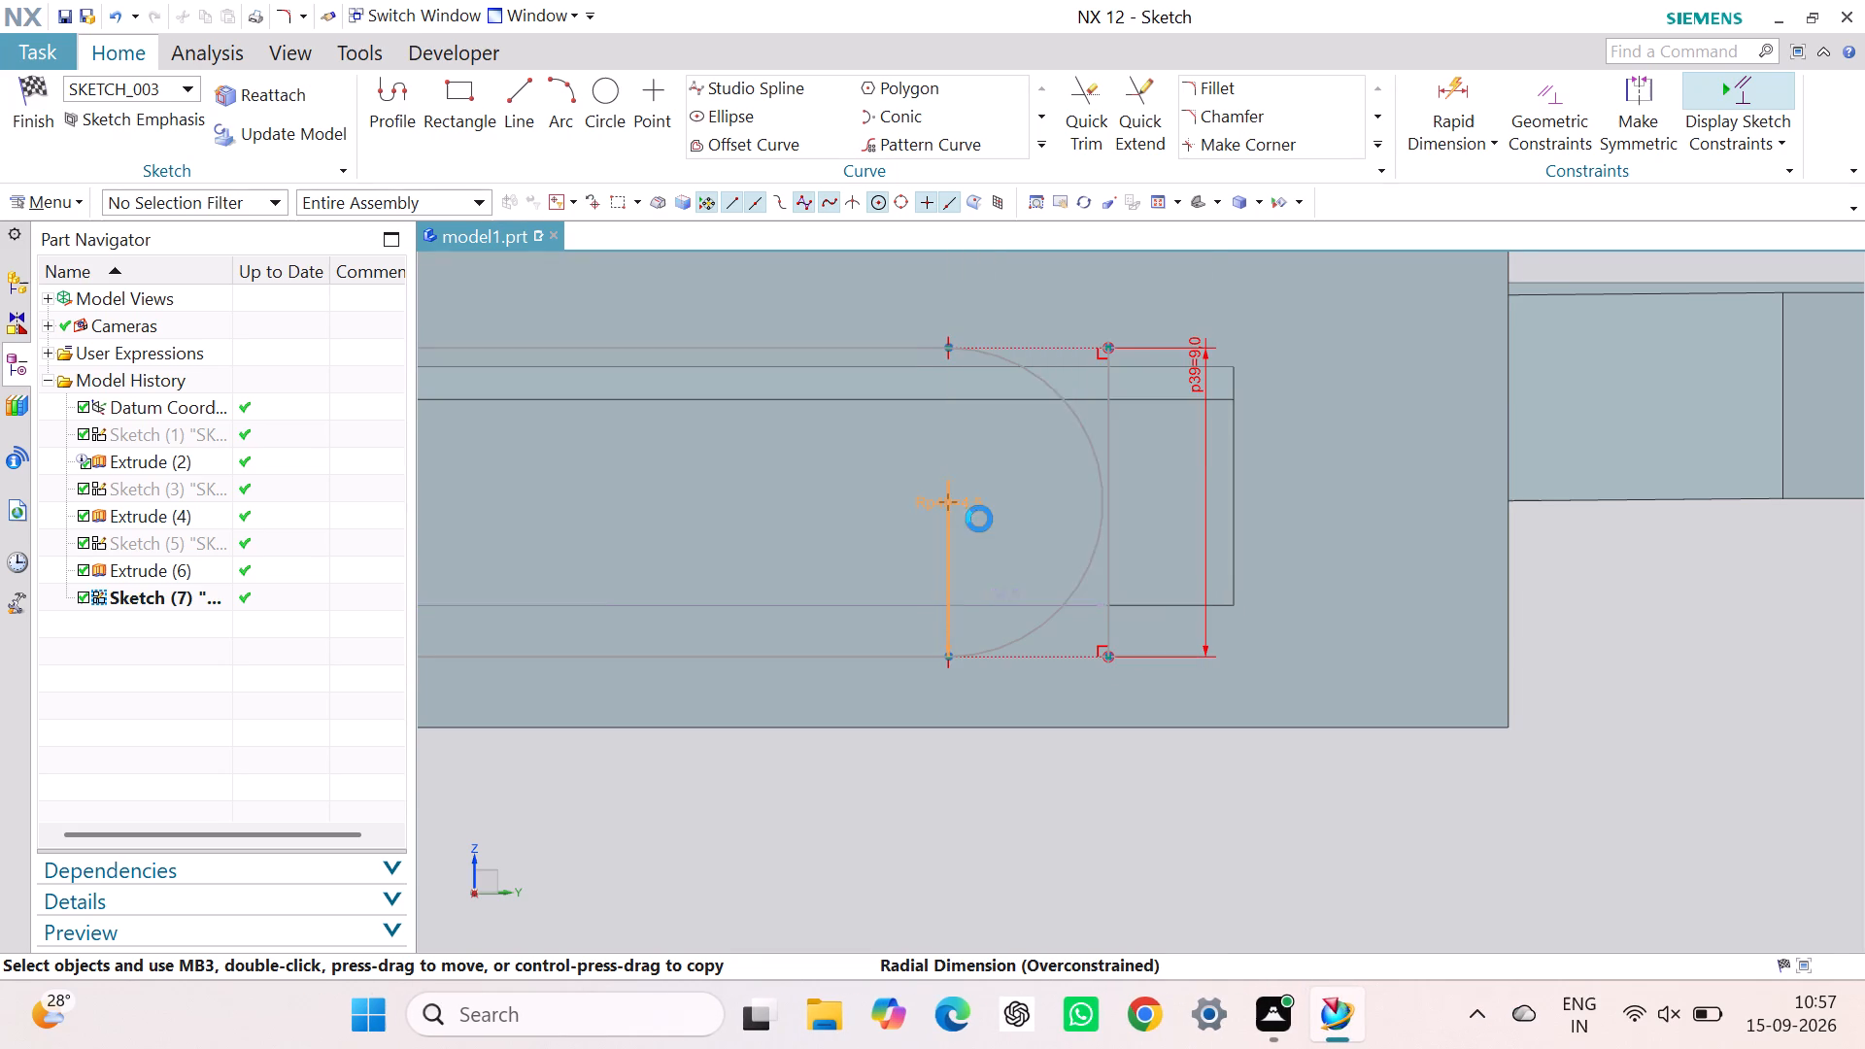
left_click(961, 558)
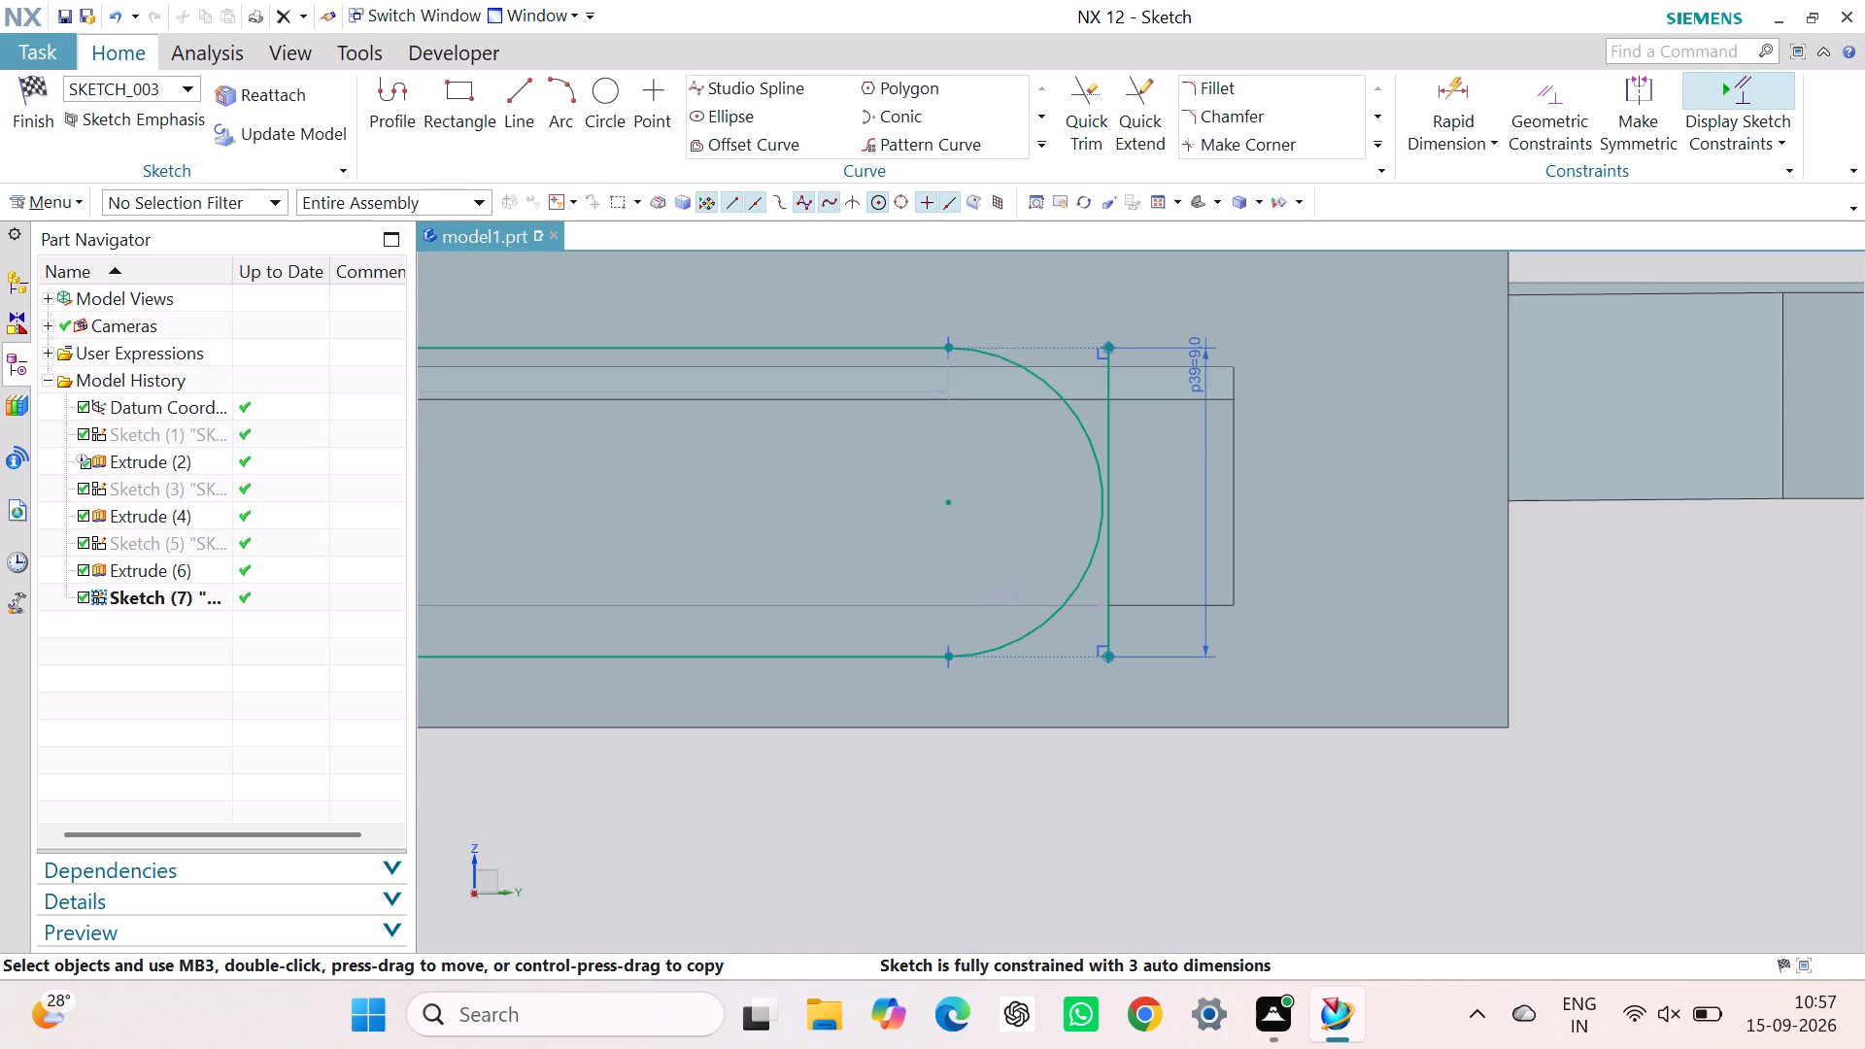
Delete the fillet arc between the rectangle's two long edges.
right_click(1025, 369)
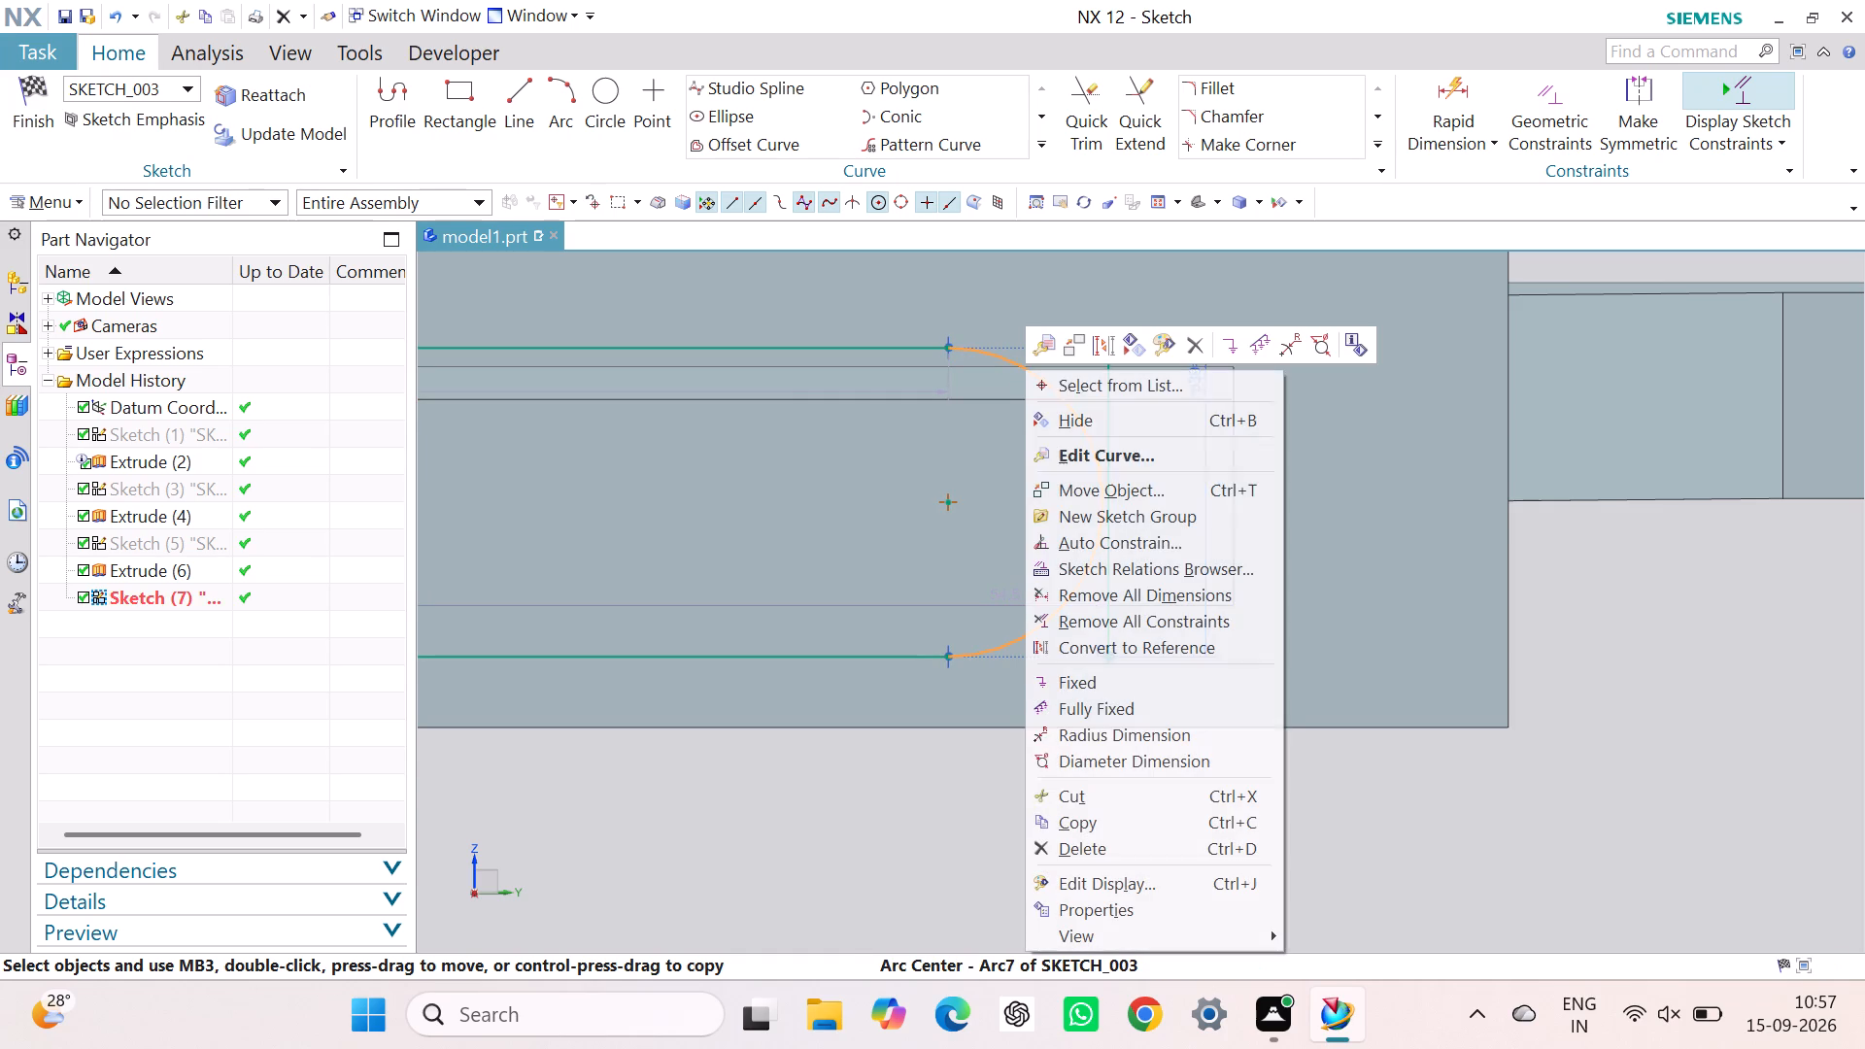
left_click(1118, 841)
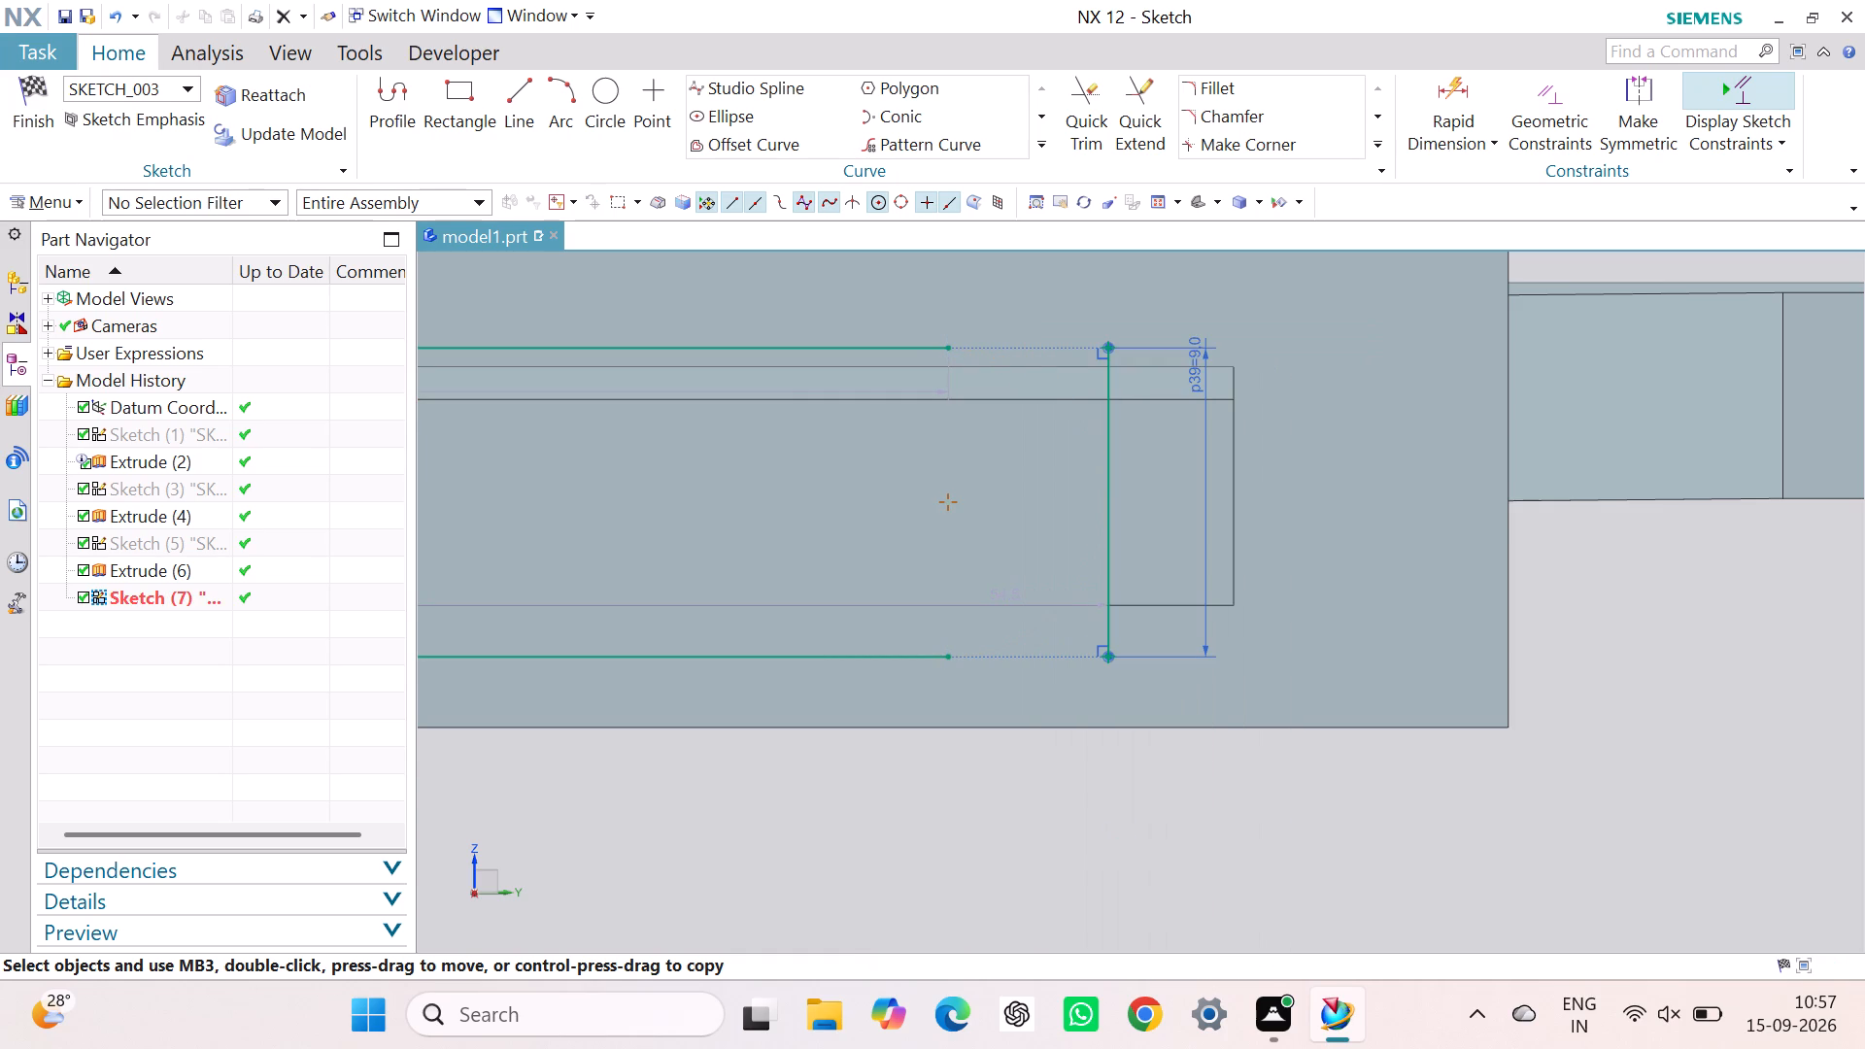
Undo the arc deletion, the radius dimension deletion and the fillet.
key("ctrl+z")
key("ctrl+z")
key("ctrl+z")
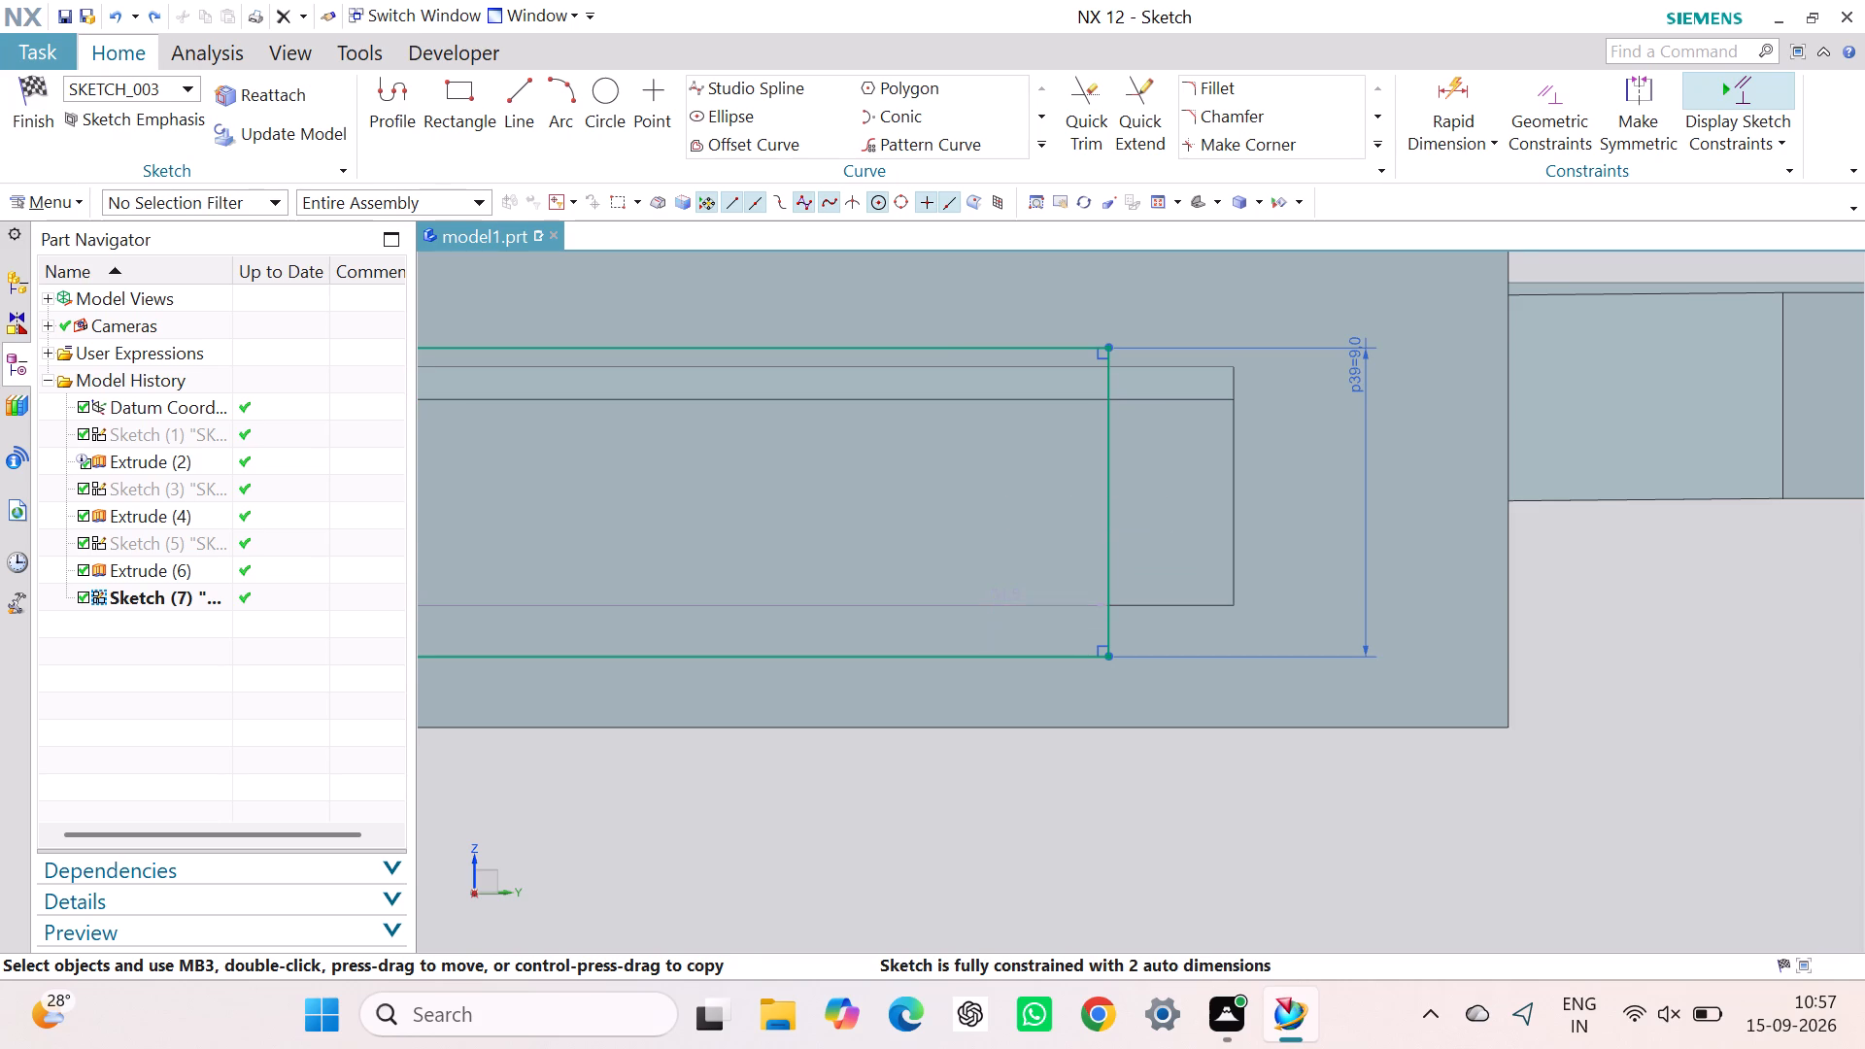
Move the 9 mm height dimension's text to about the middle of its dimension line.
left_click_drag(1364, 374, 1364, 451)
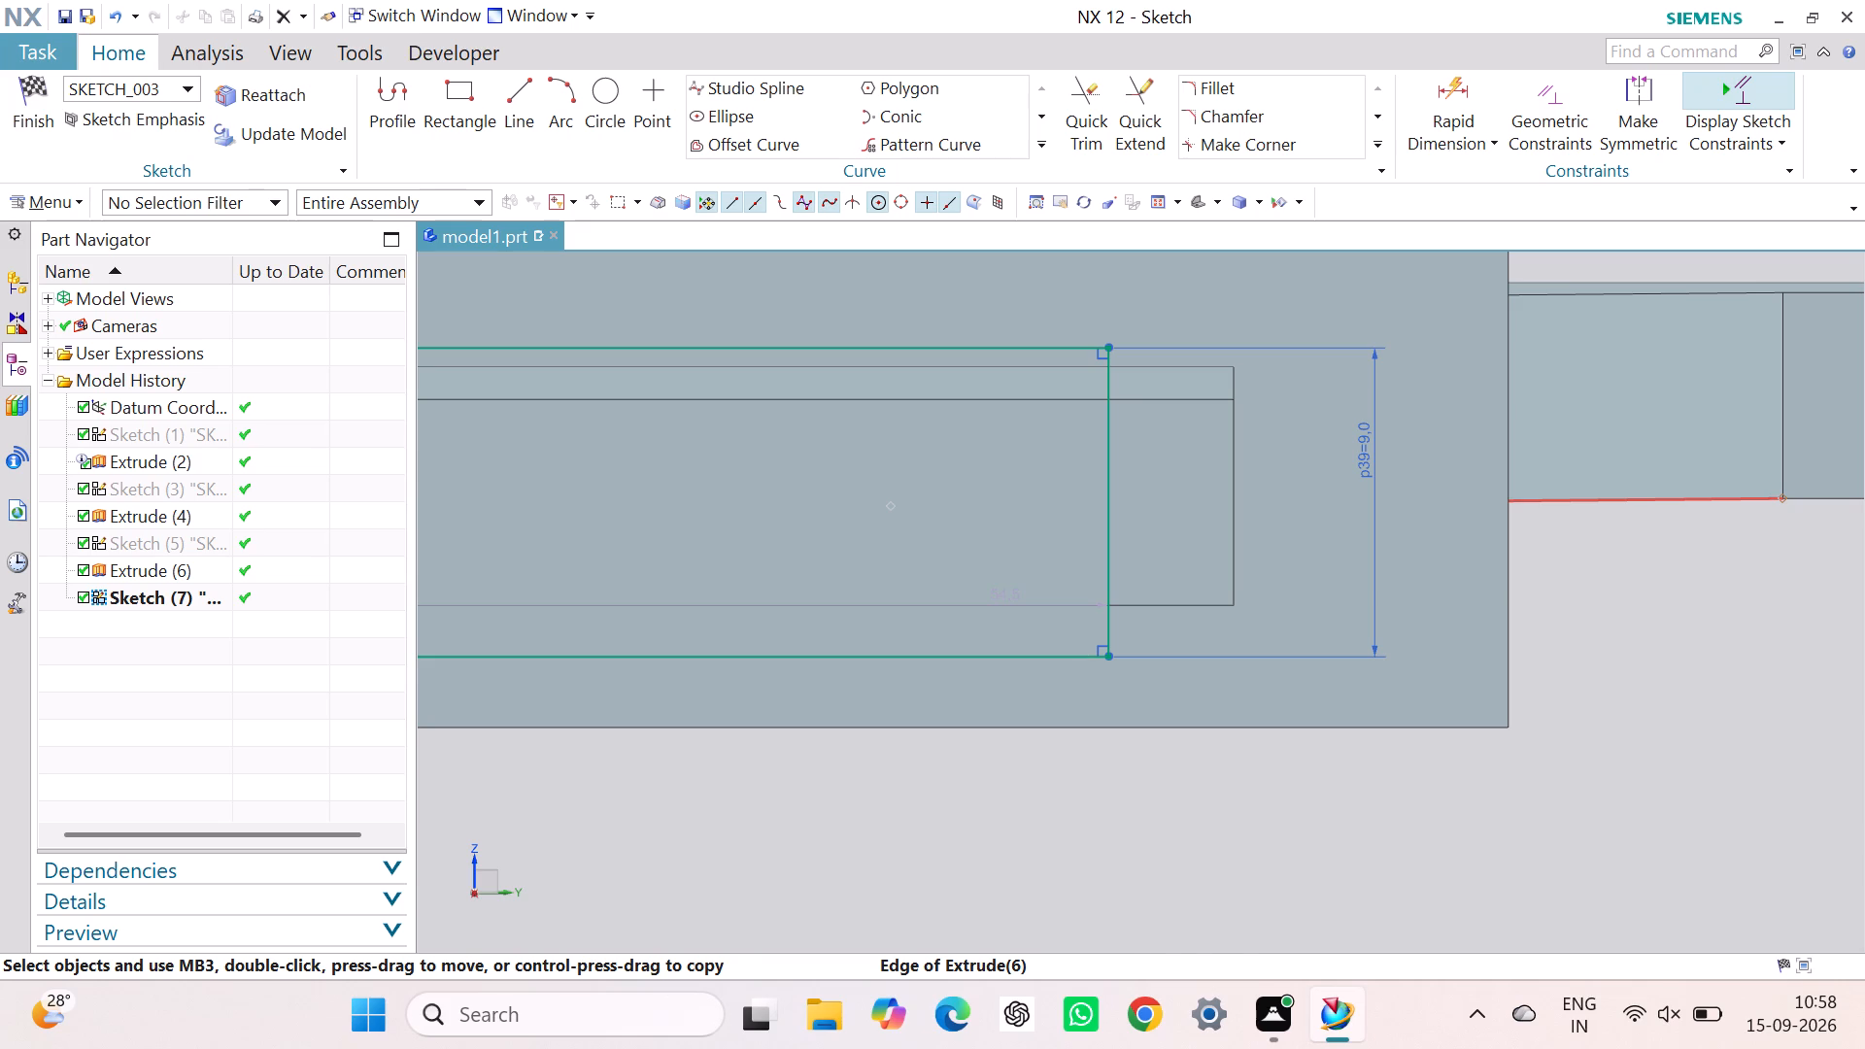
Lengthen the rectangle by moving its short edge farthest from the sketch origin beyond the end of the plate's thicker body.
scroll(577, 566, "up", 2)
scroll(577, 566, "down", 8)
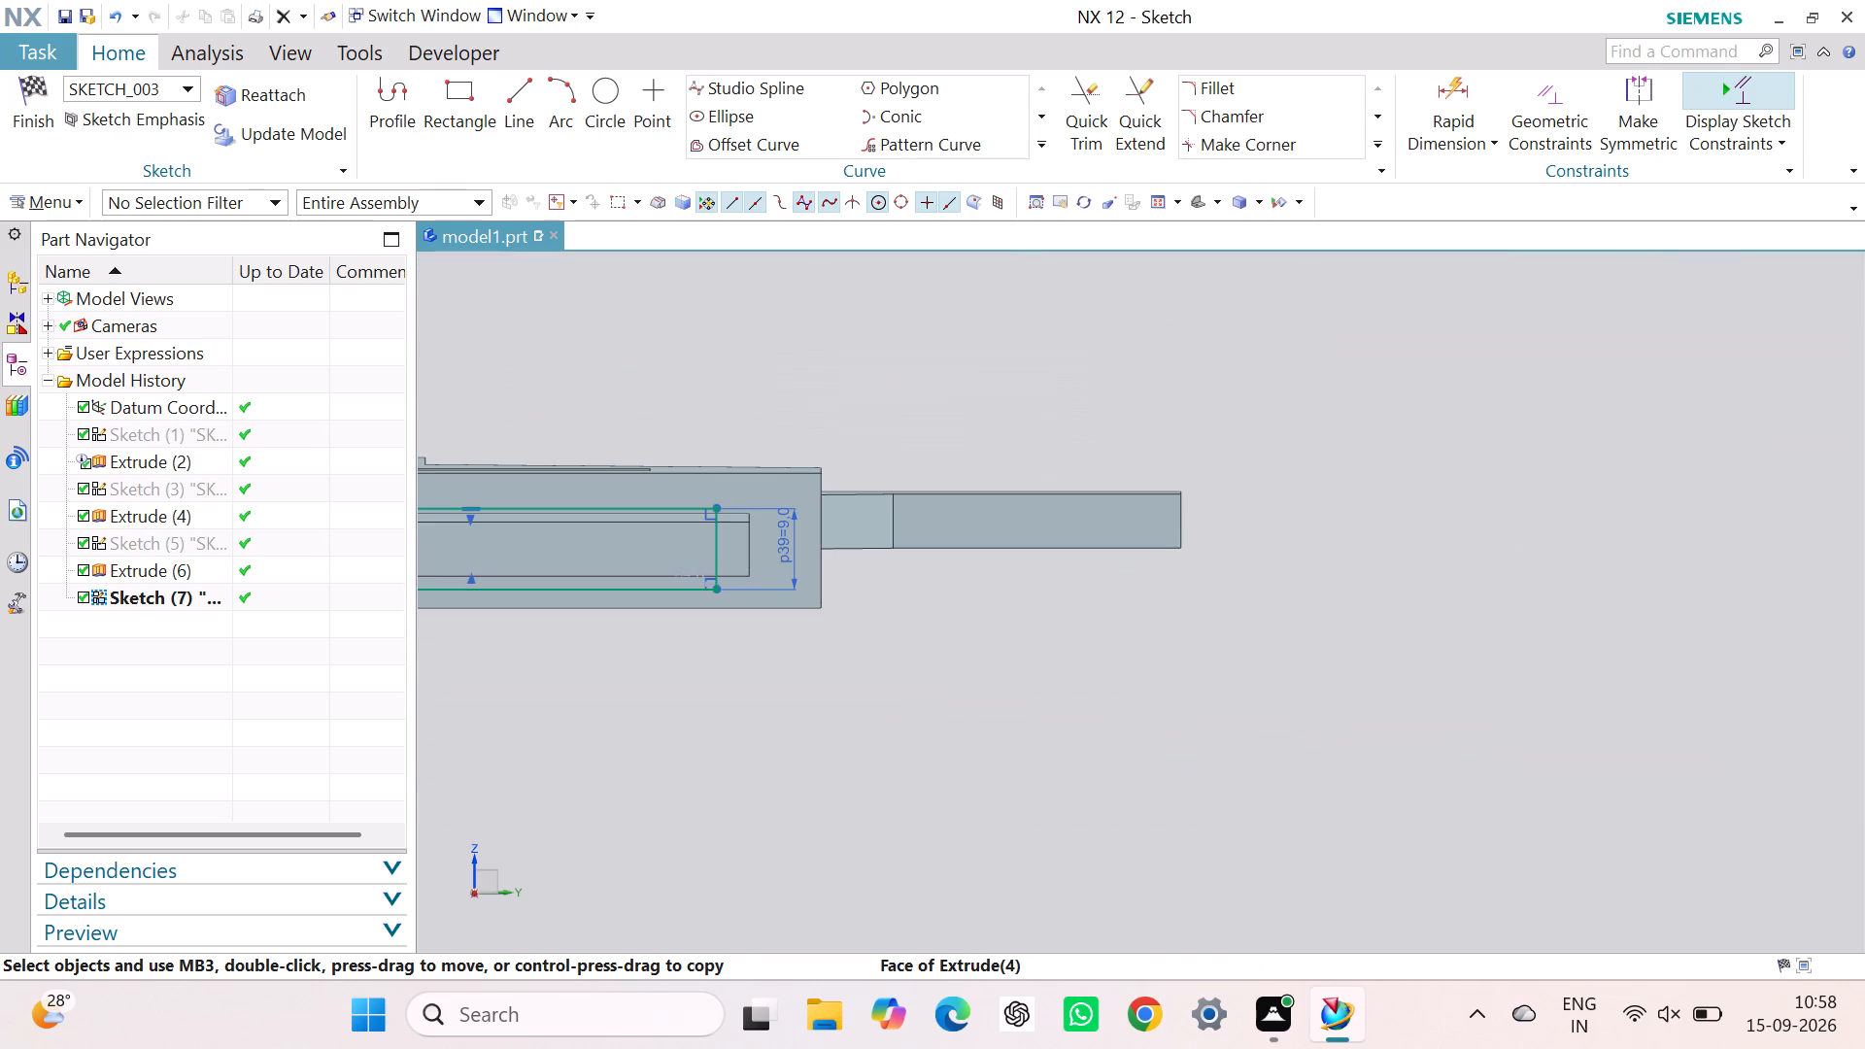
middle_click_drag(577, 565, 995, 543)
right_click_drag(577, 565, 975, 547)
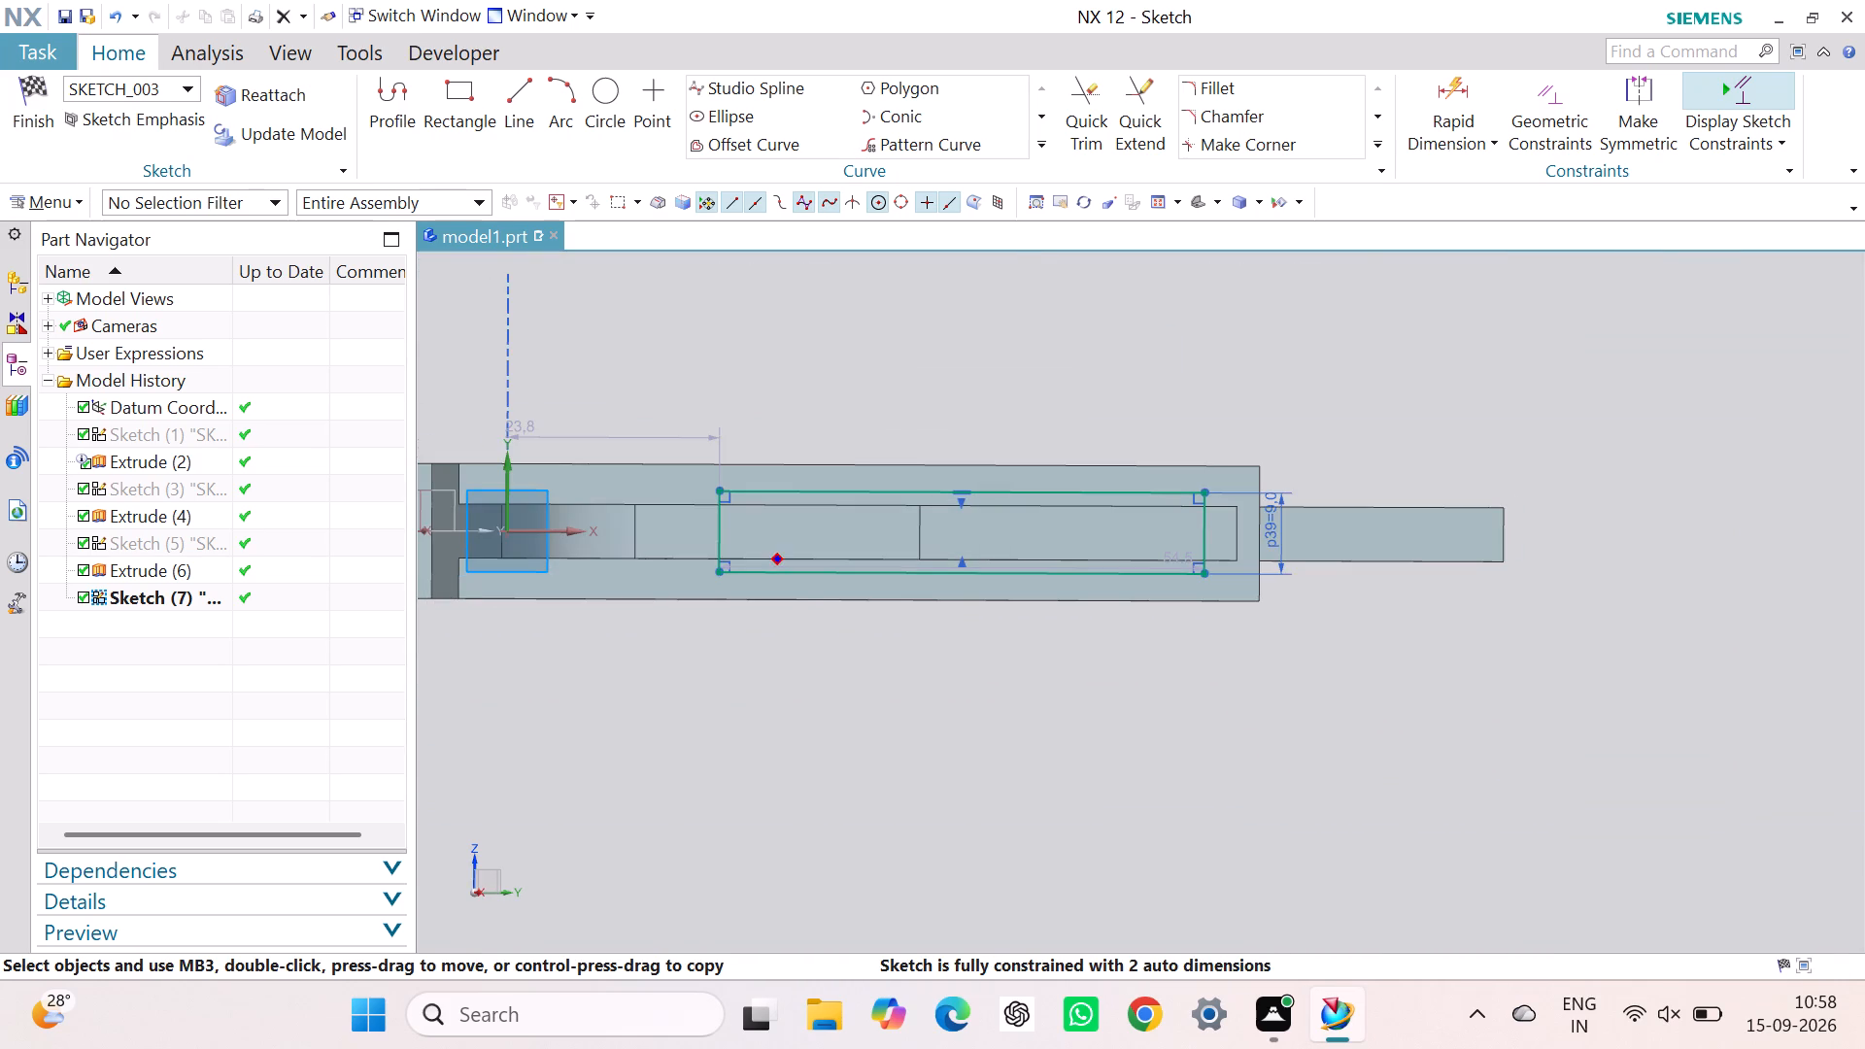
scroll(797, 555, "up", 2)
middle_click_drag(816, 694, 794, 719)
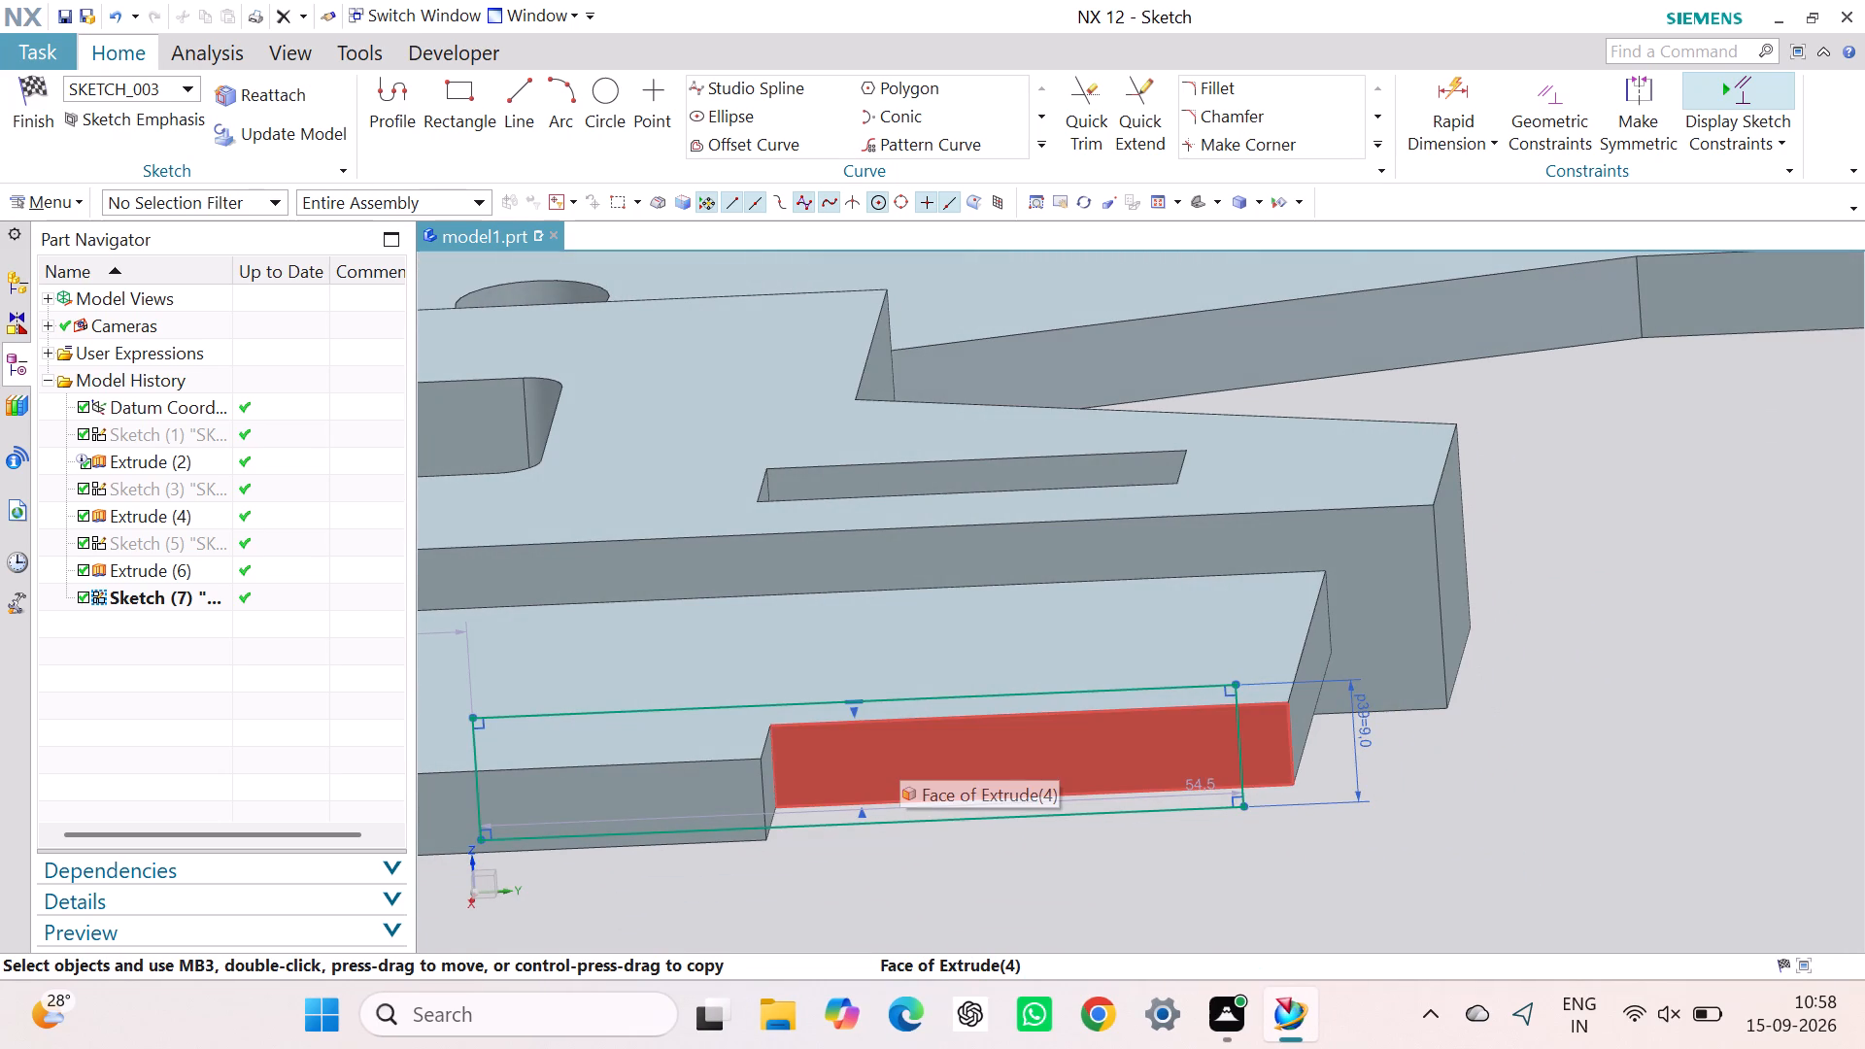
key("F8")
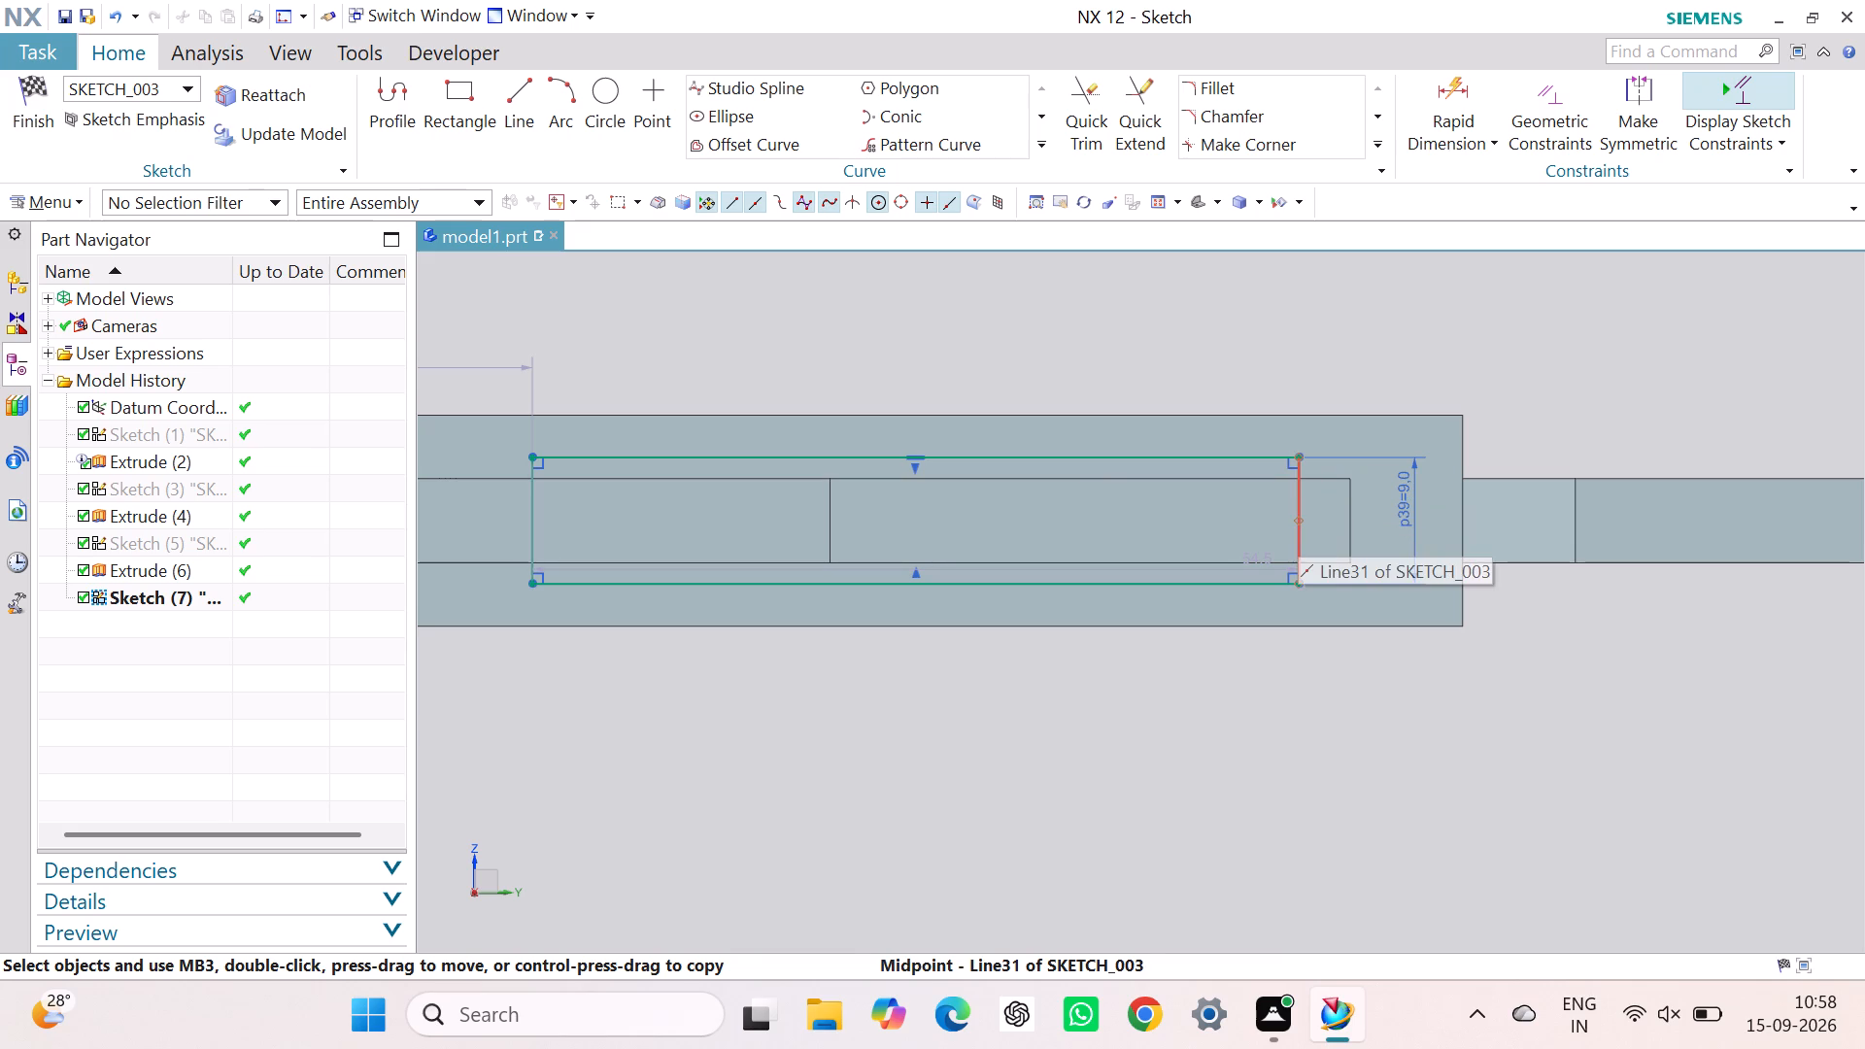
left_click_drag(1300, 550, 1437, 527)
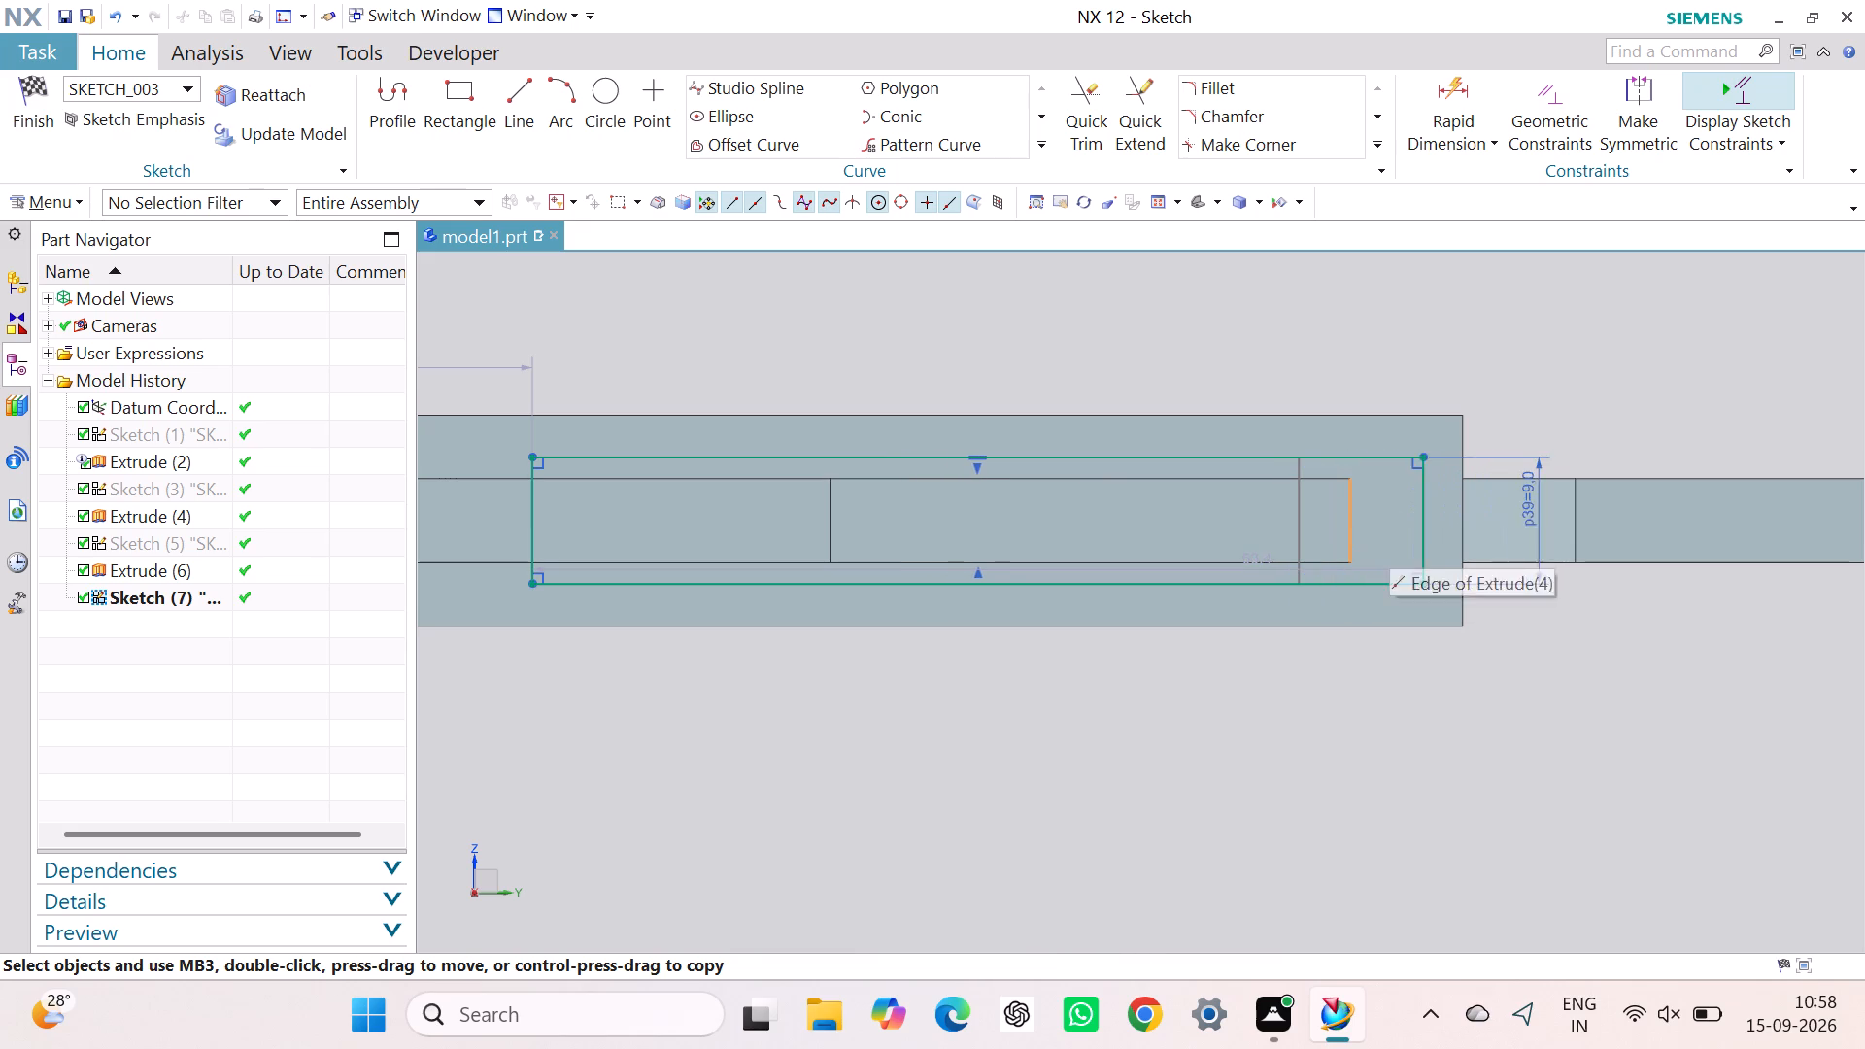
left_click_drag(1437, 527, 1626, 514)
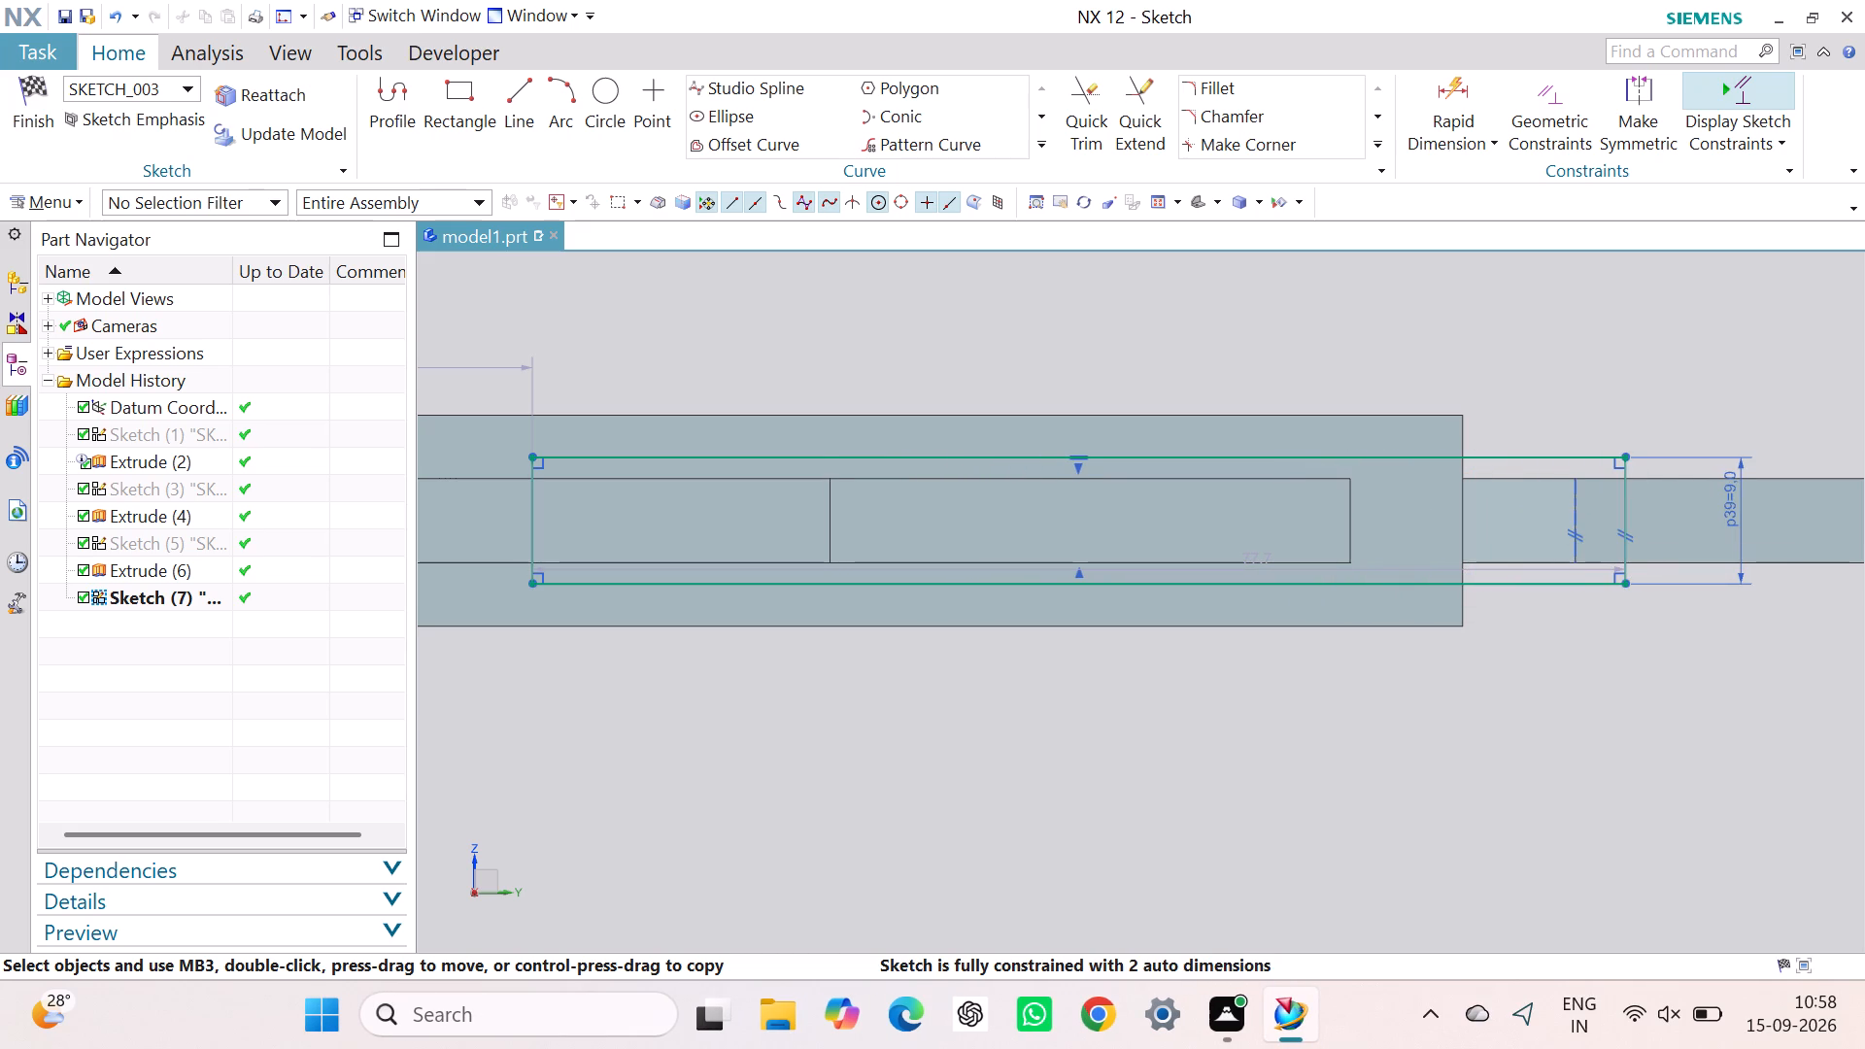
Shorten the rectangle by moving its short edge nearest the sketch origin onto the Extrude (4) edge, 45 mm from the origin.
left_click_drag(535, 511, 564, 515)
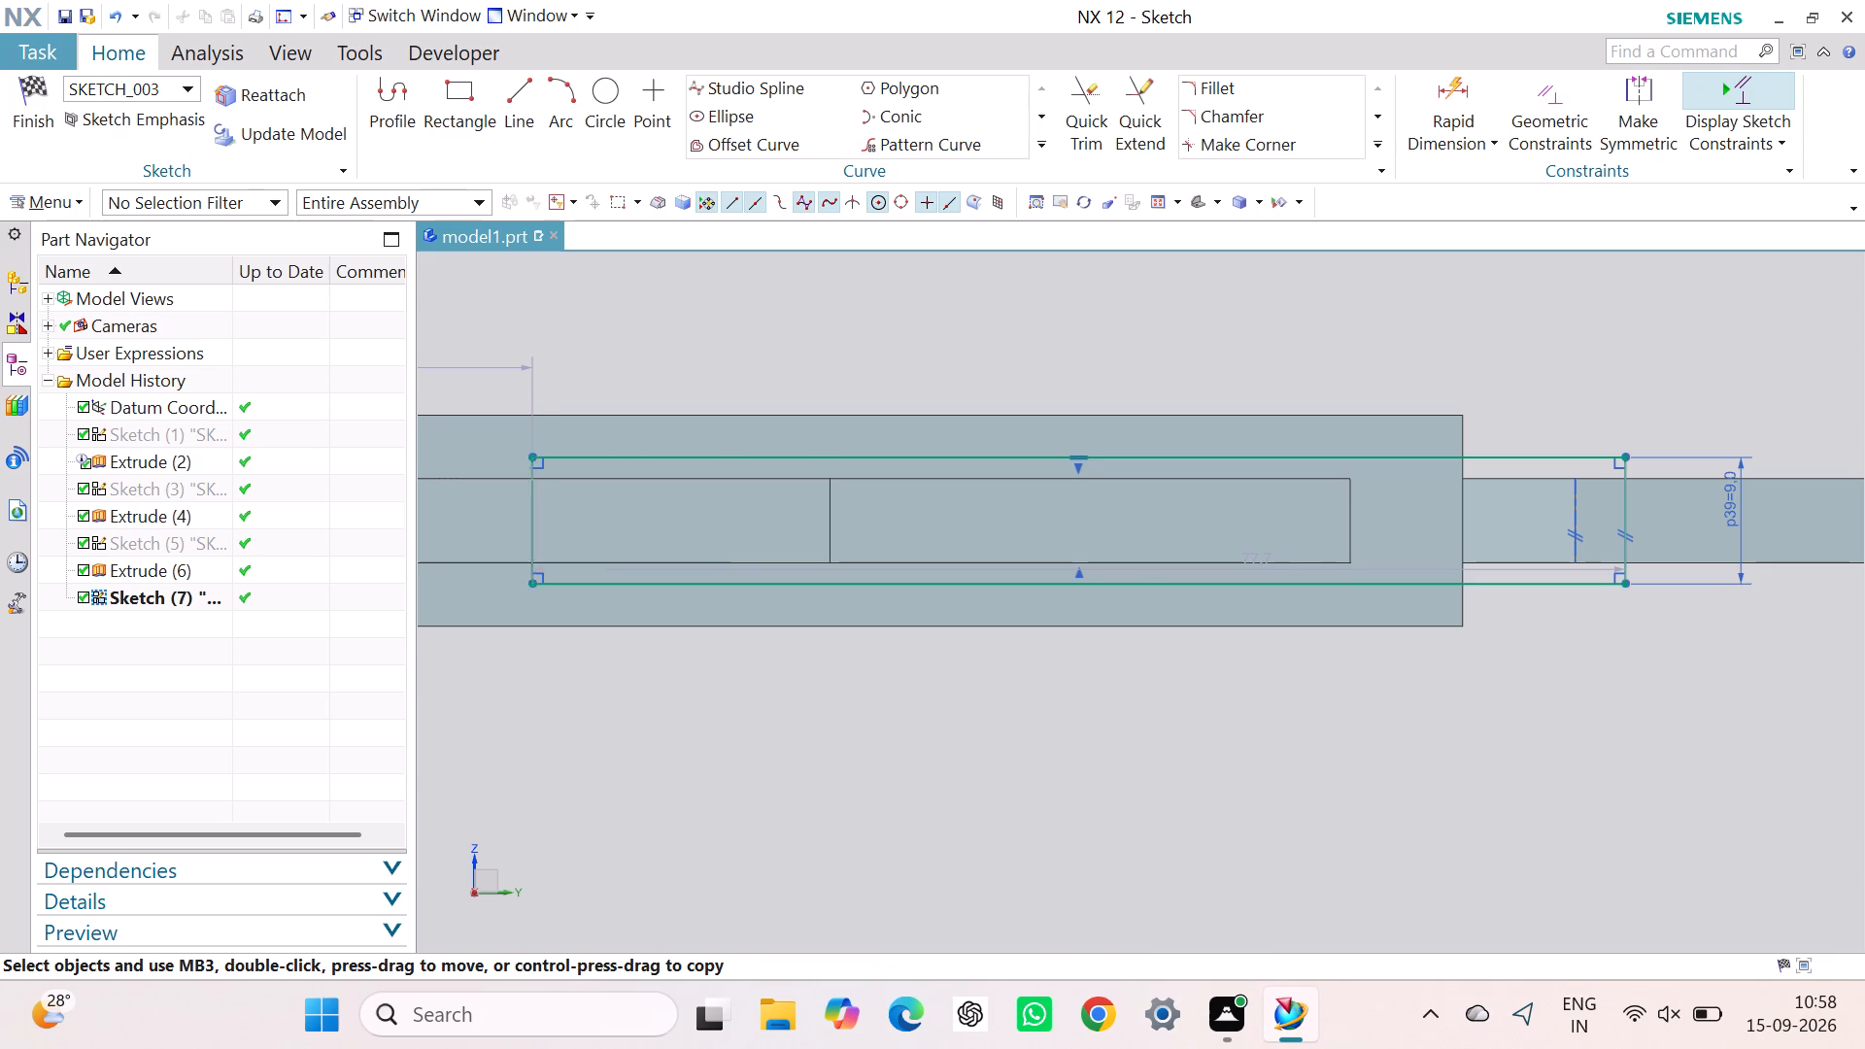
left_click_drag(564, 515, 838, 518)
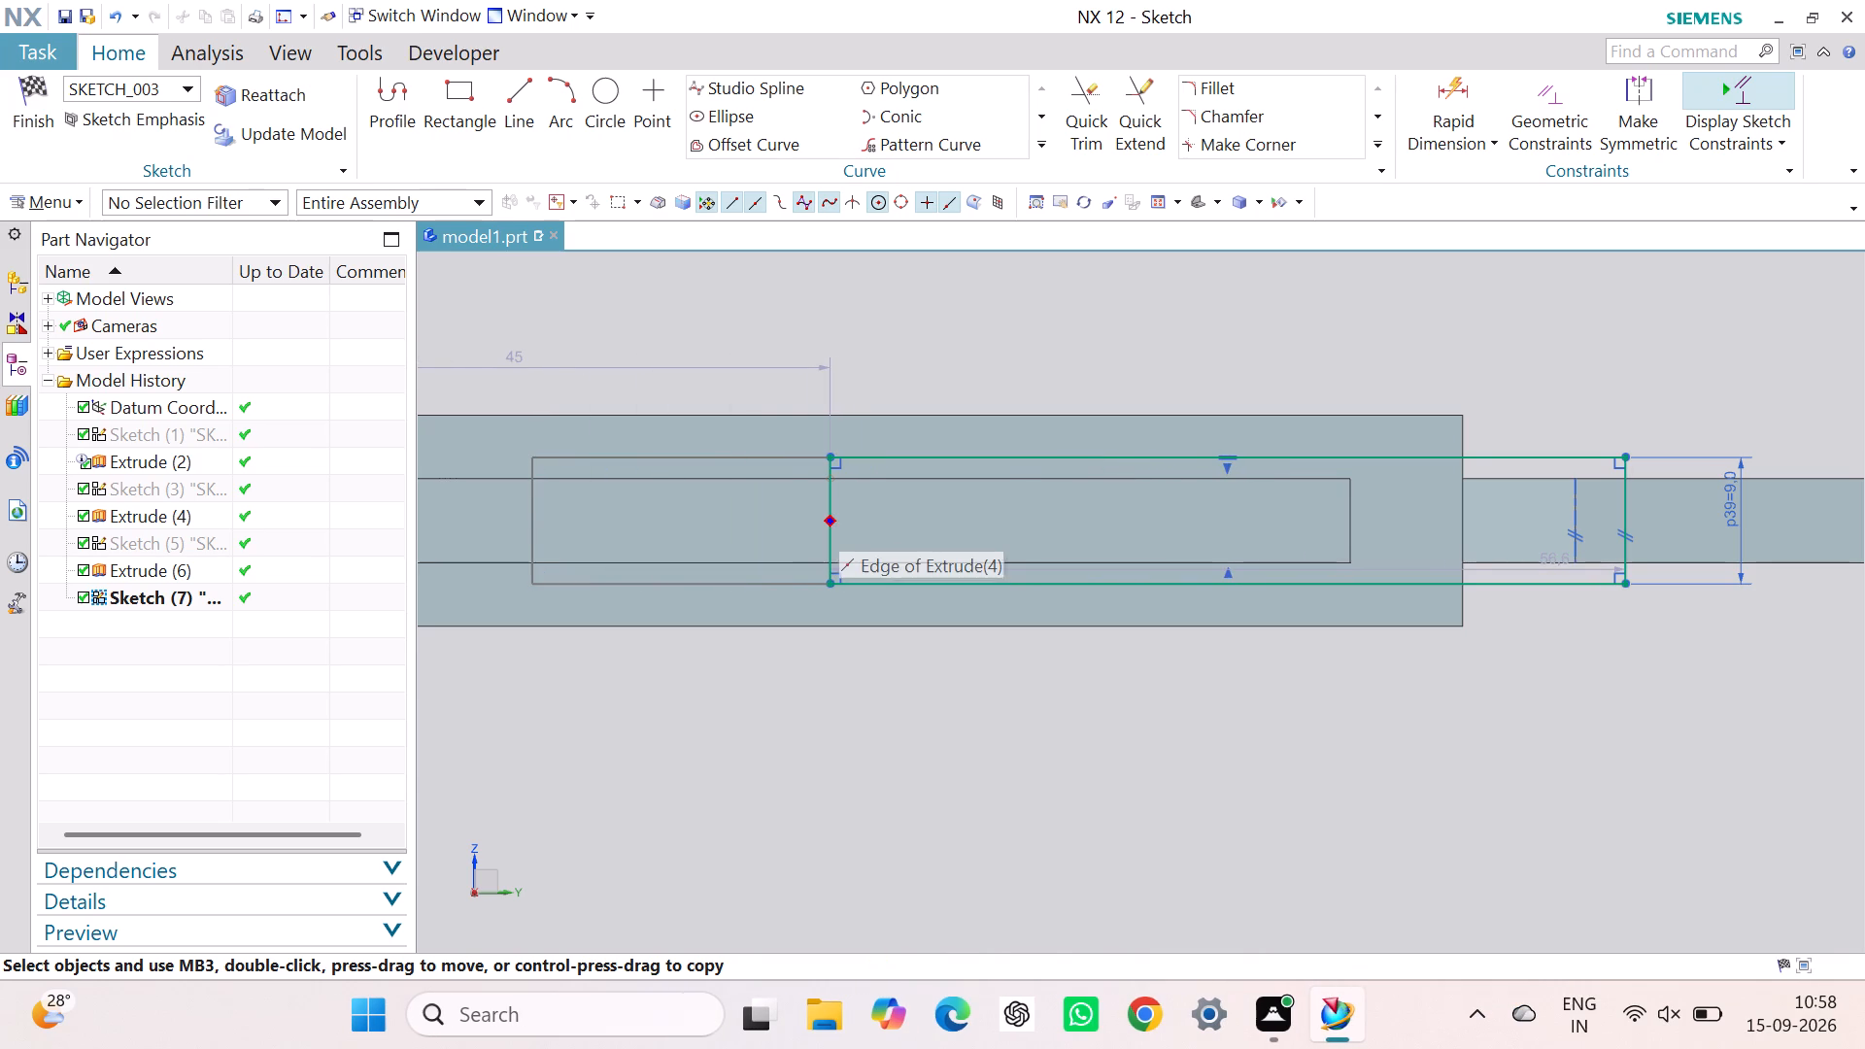
left_click_drag(838, 518, 832, 520)
left_click(1035, 705)
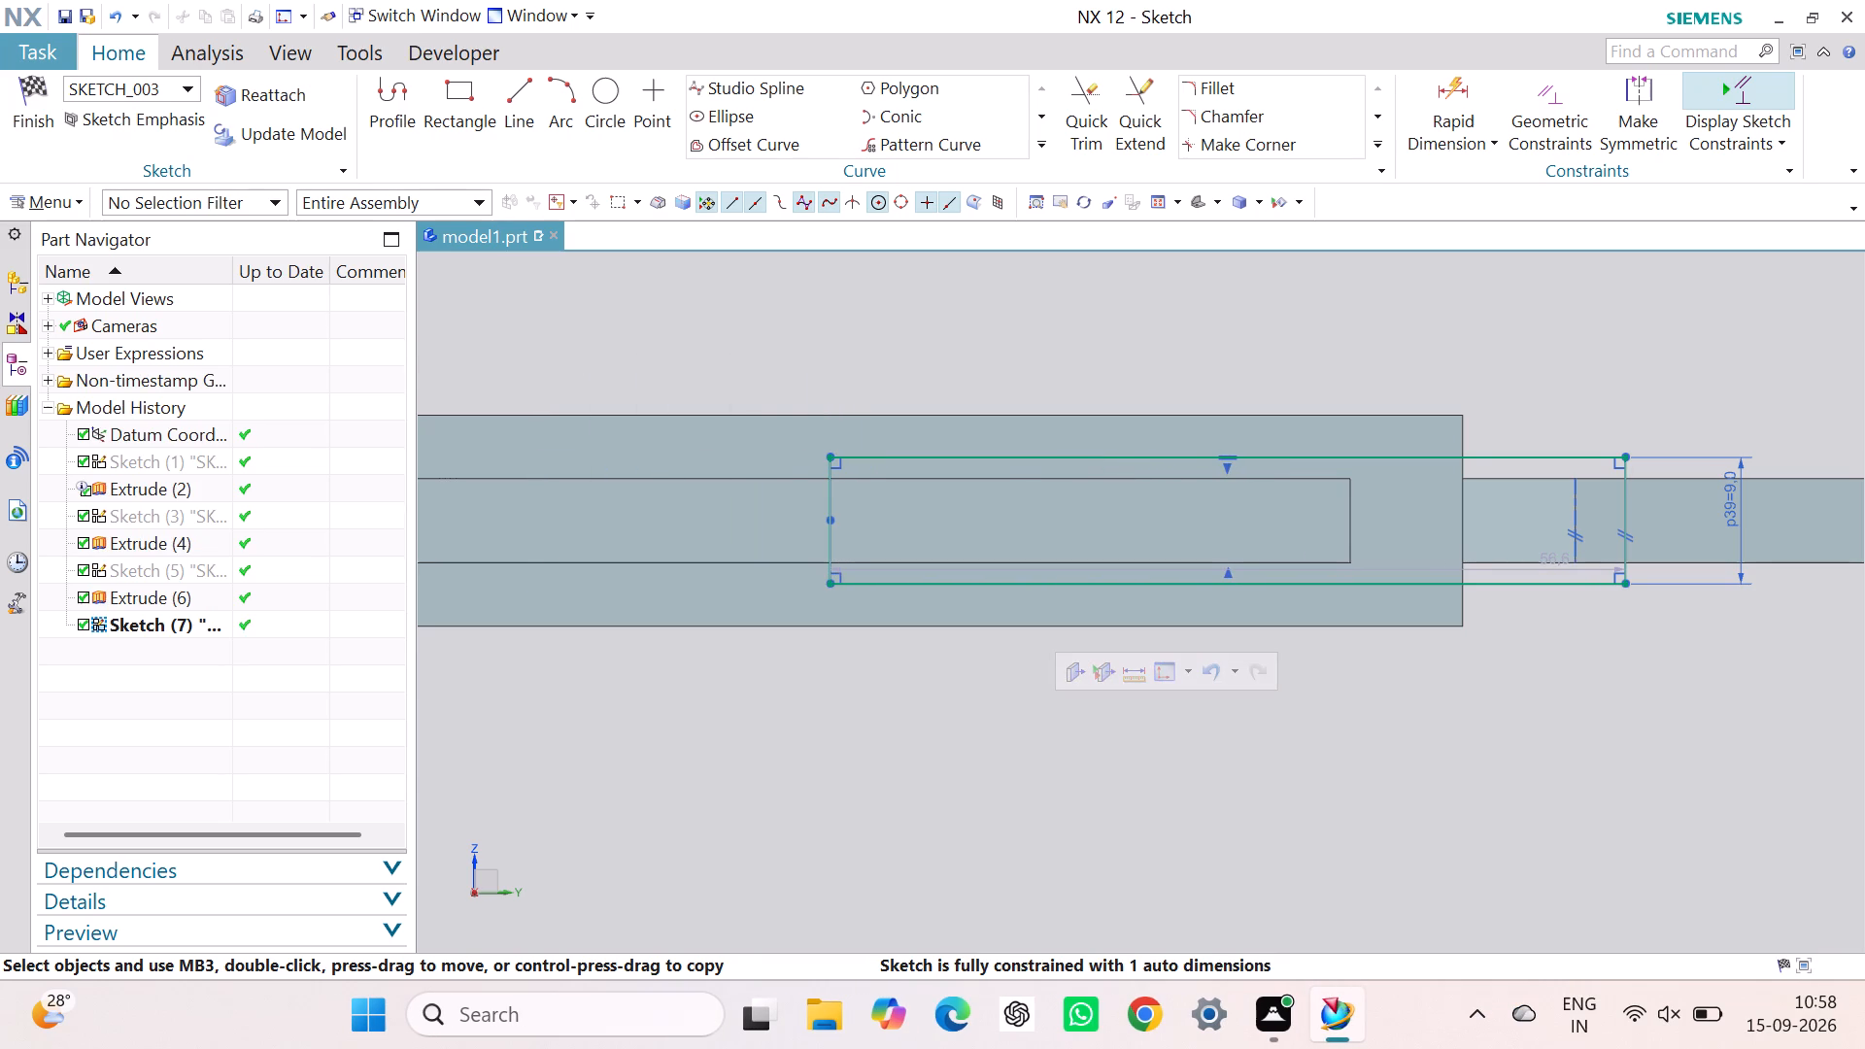
left_click(1087, 338)
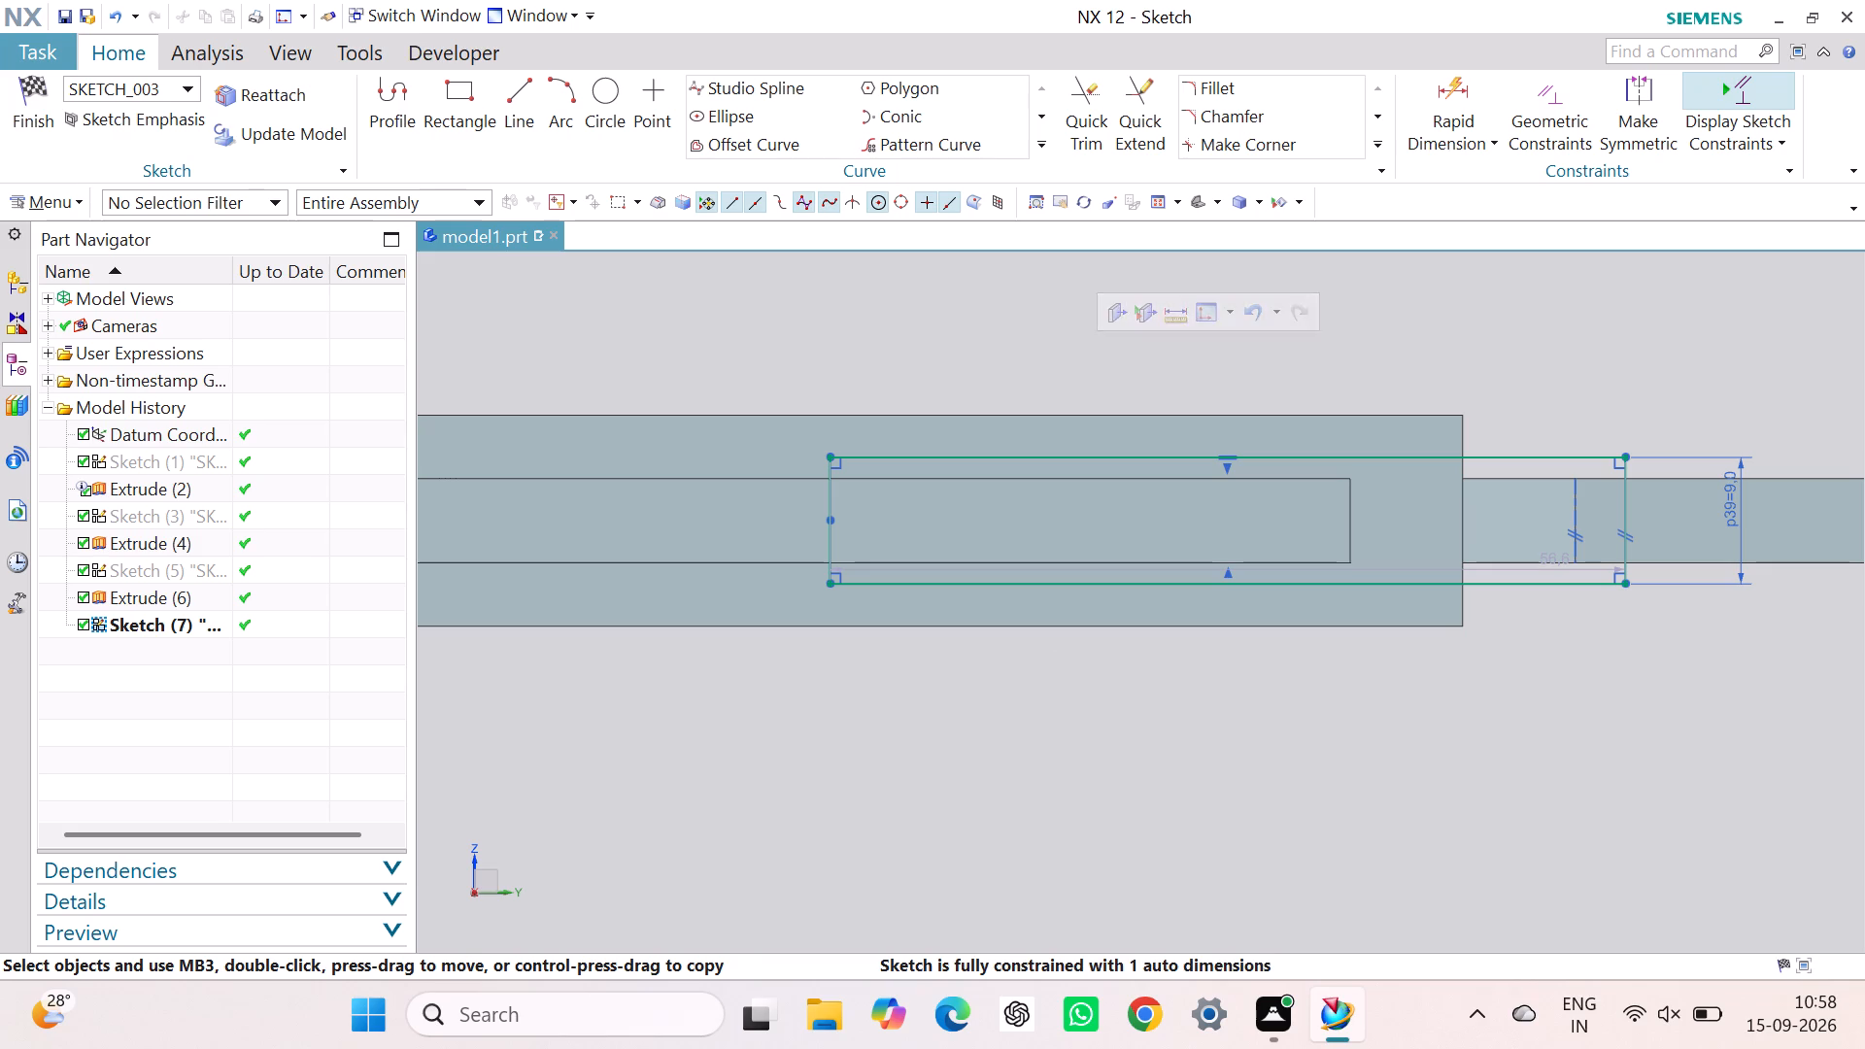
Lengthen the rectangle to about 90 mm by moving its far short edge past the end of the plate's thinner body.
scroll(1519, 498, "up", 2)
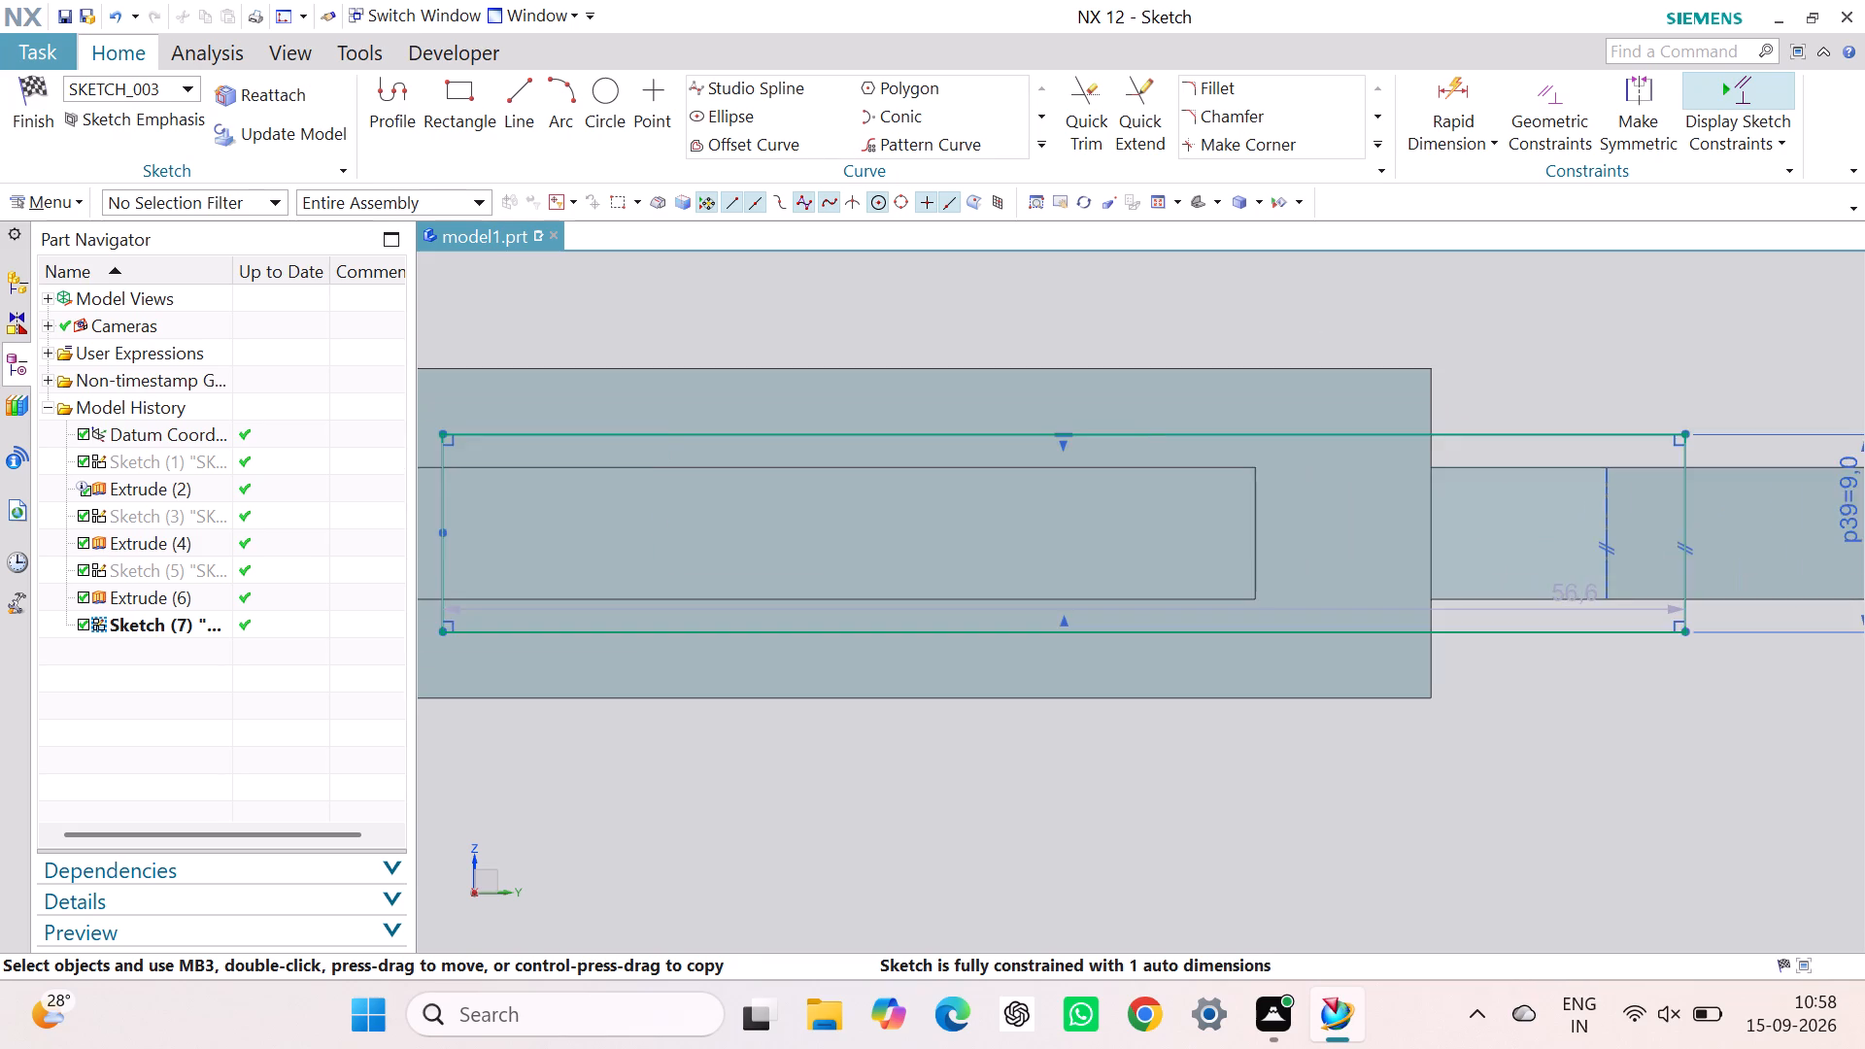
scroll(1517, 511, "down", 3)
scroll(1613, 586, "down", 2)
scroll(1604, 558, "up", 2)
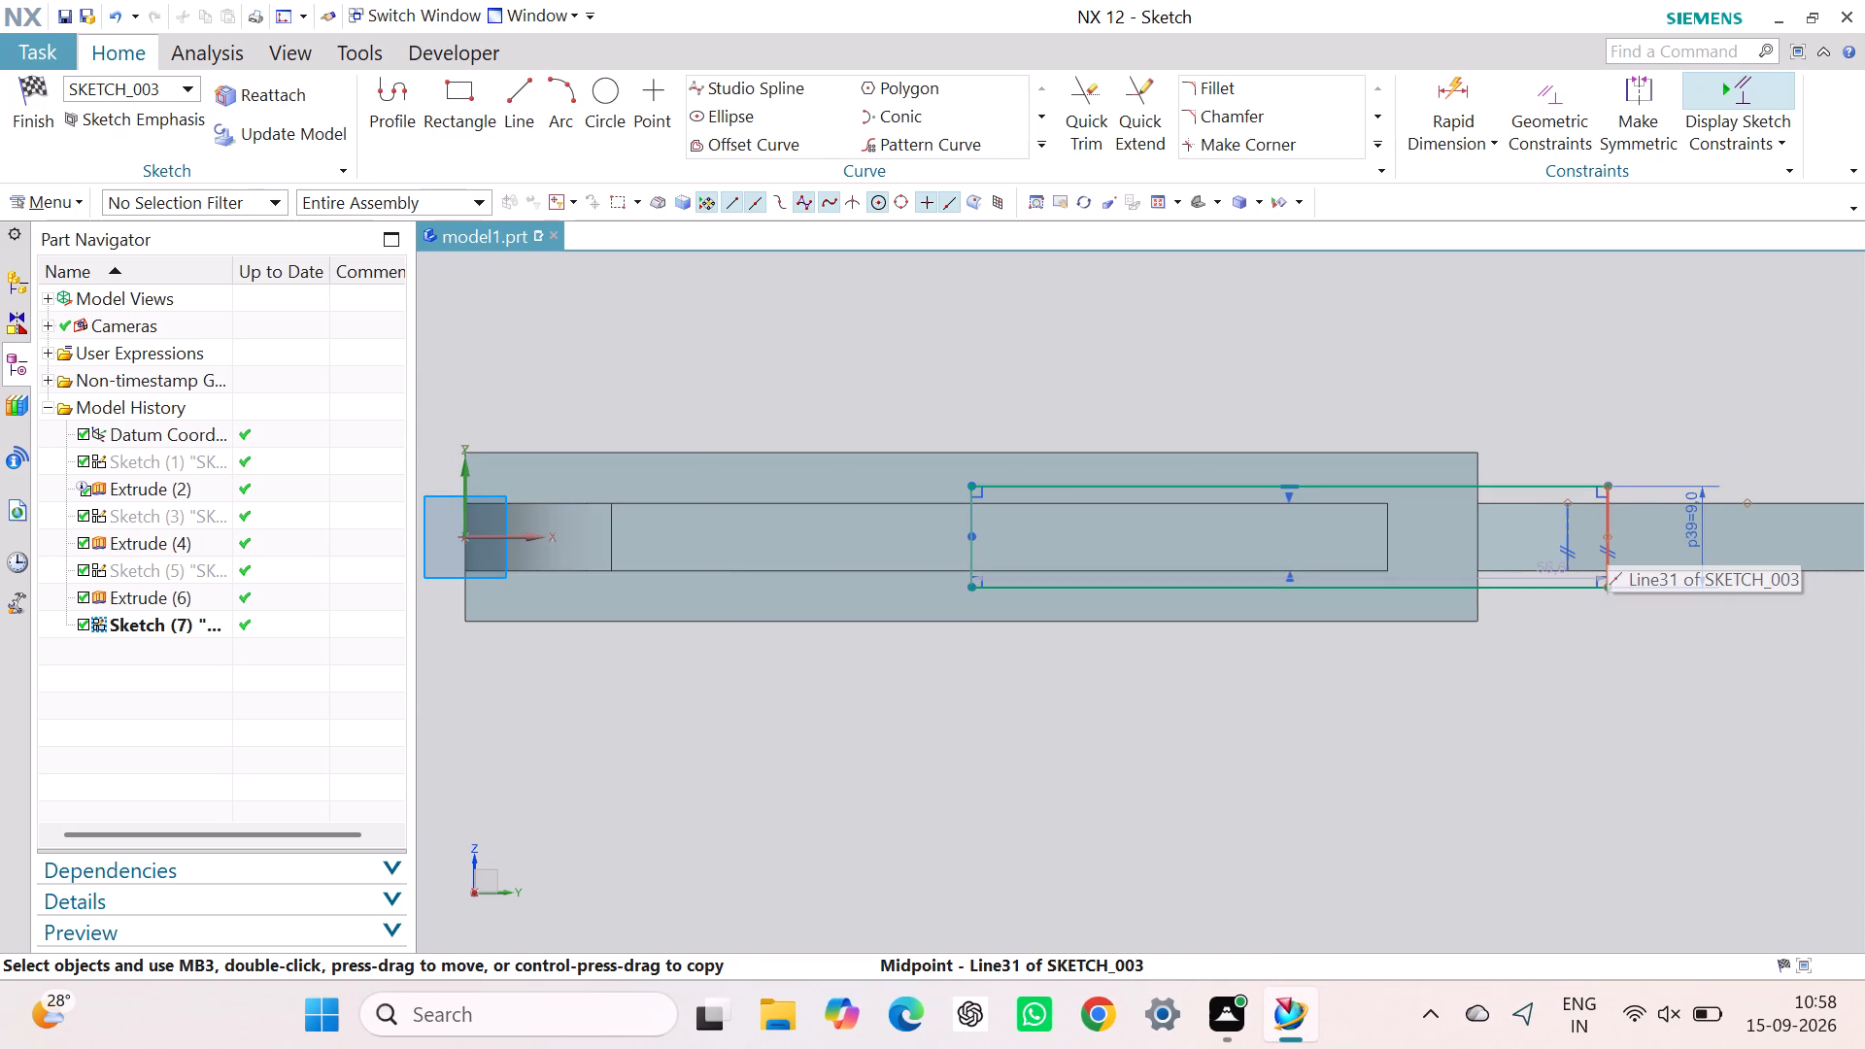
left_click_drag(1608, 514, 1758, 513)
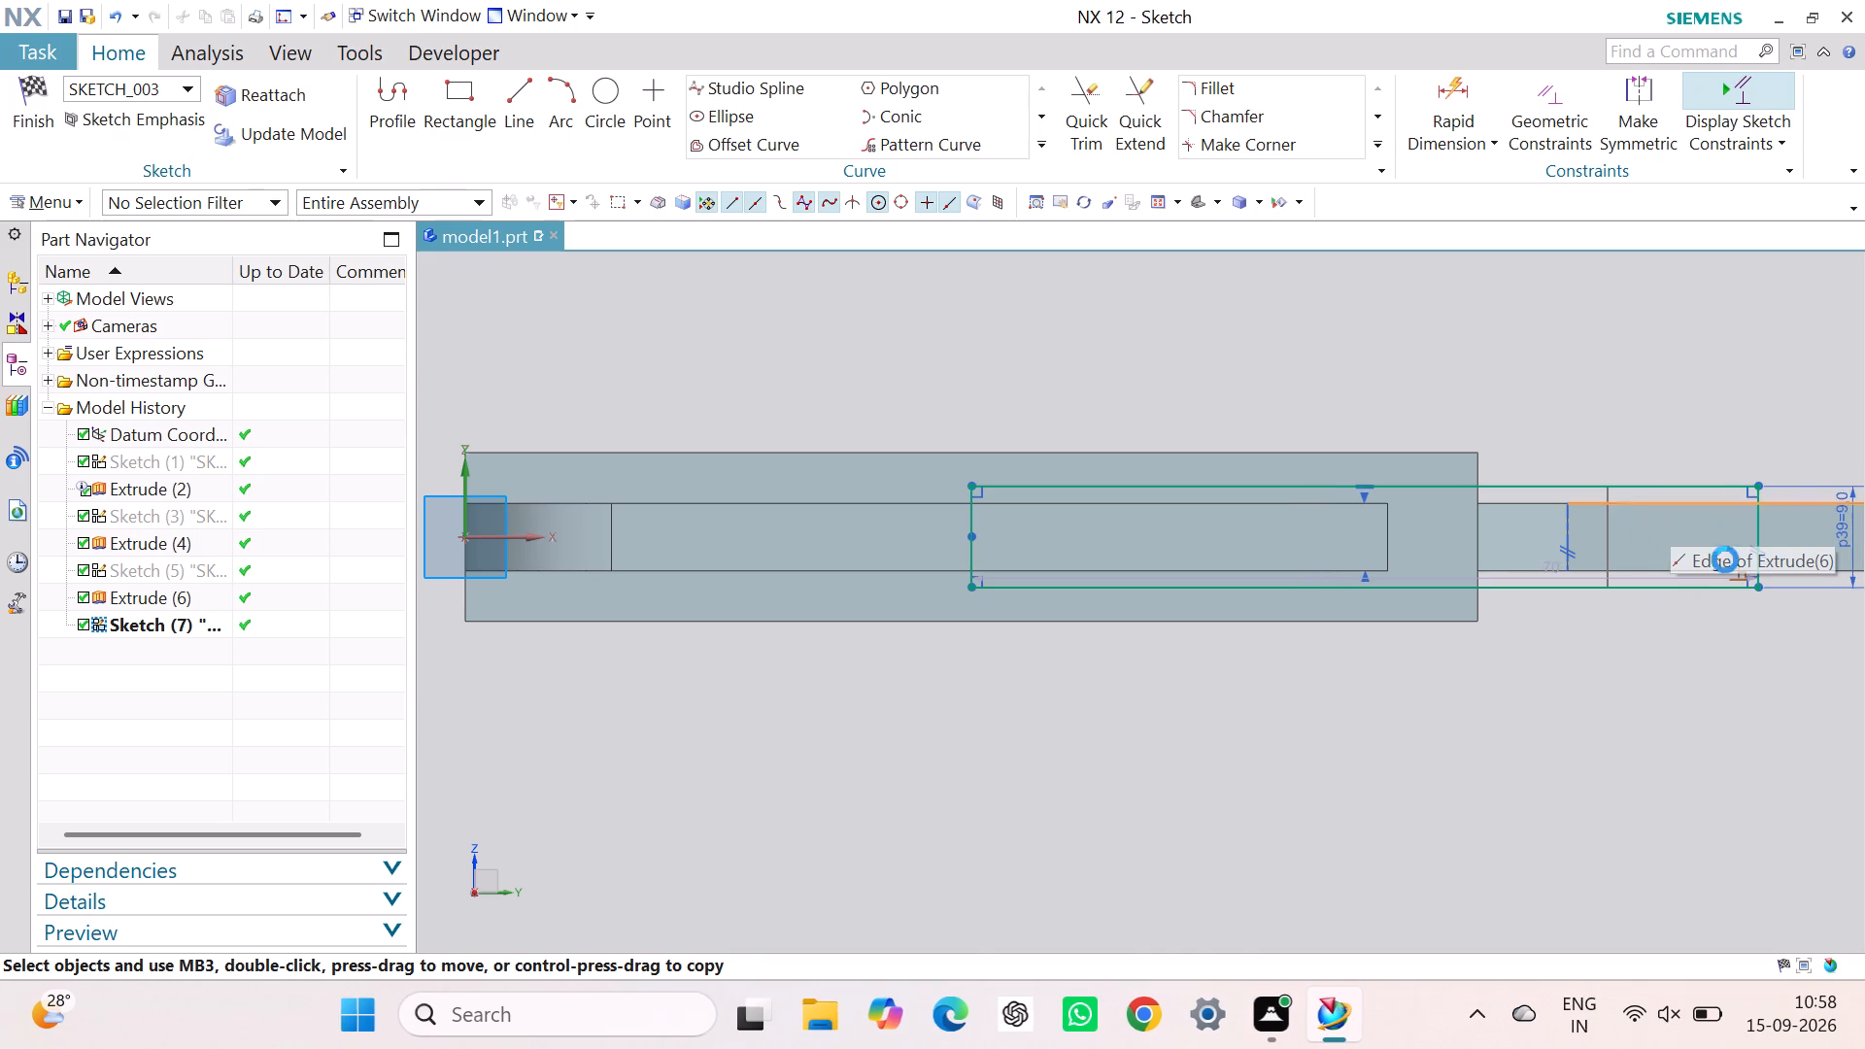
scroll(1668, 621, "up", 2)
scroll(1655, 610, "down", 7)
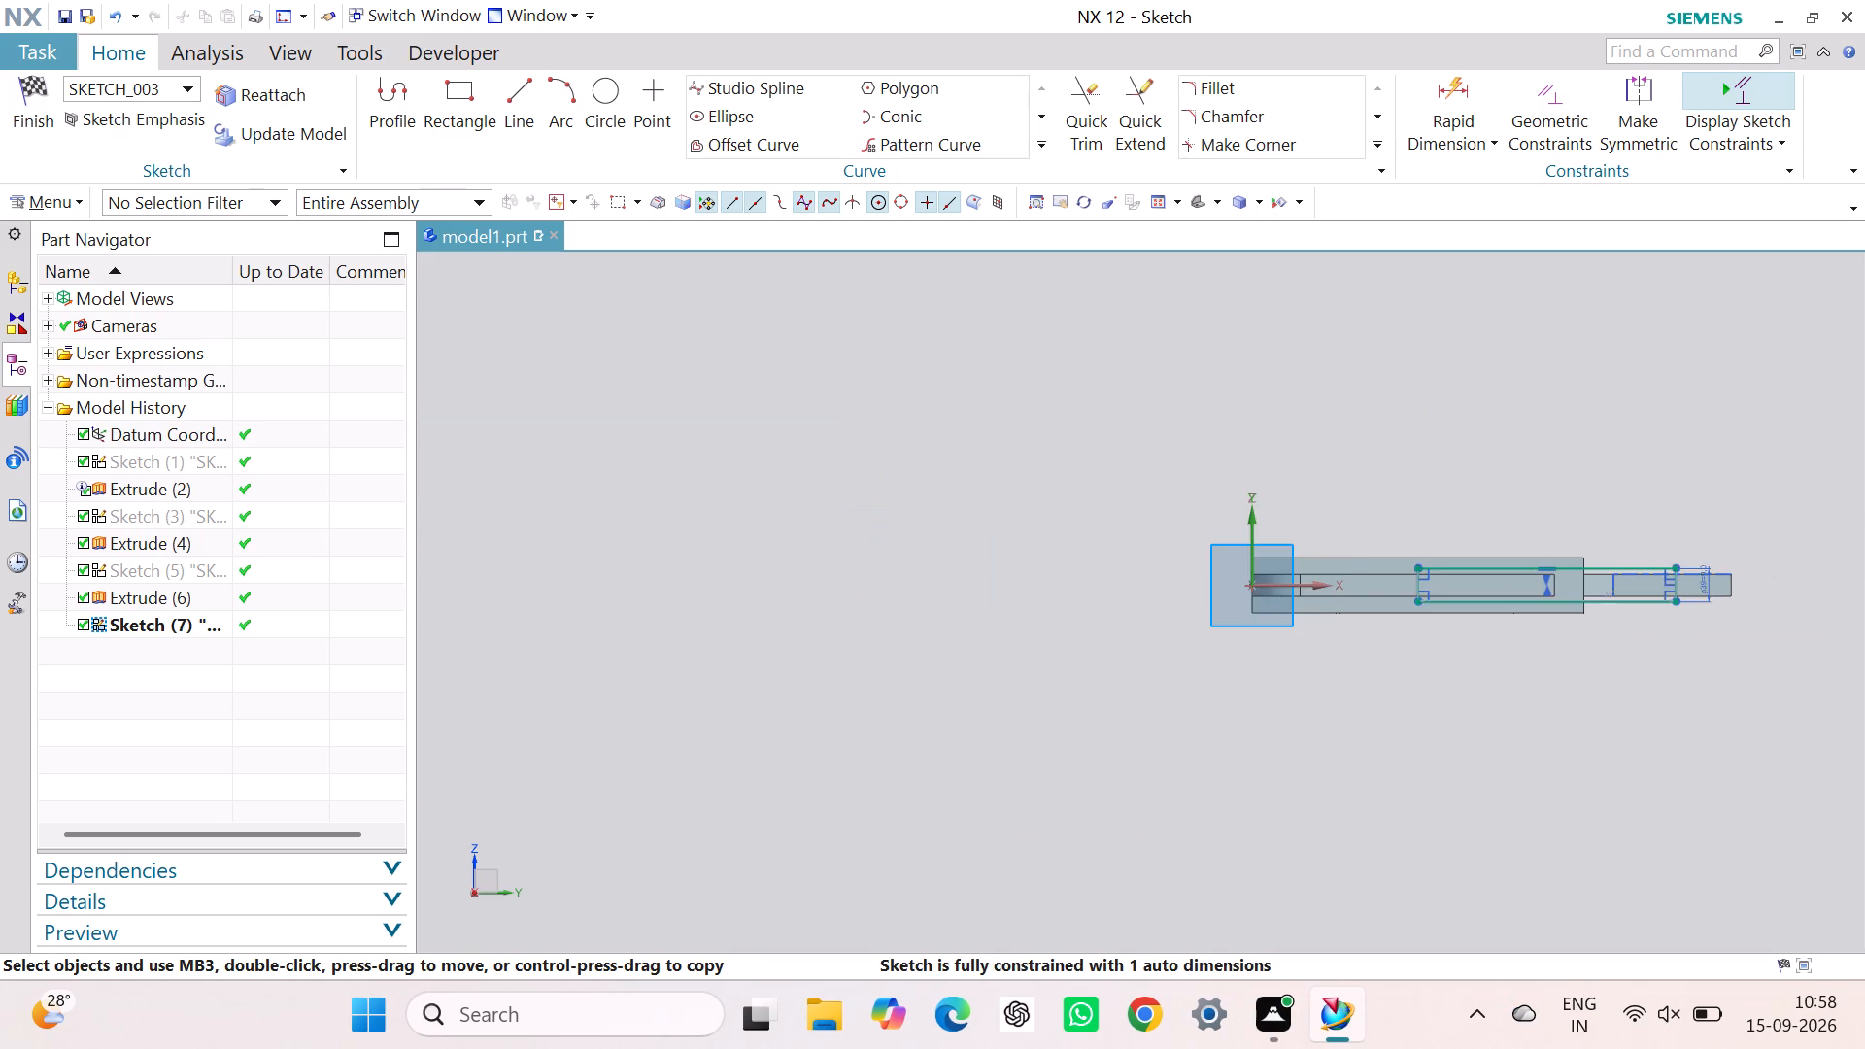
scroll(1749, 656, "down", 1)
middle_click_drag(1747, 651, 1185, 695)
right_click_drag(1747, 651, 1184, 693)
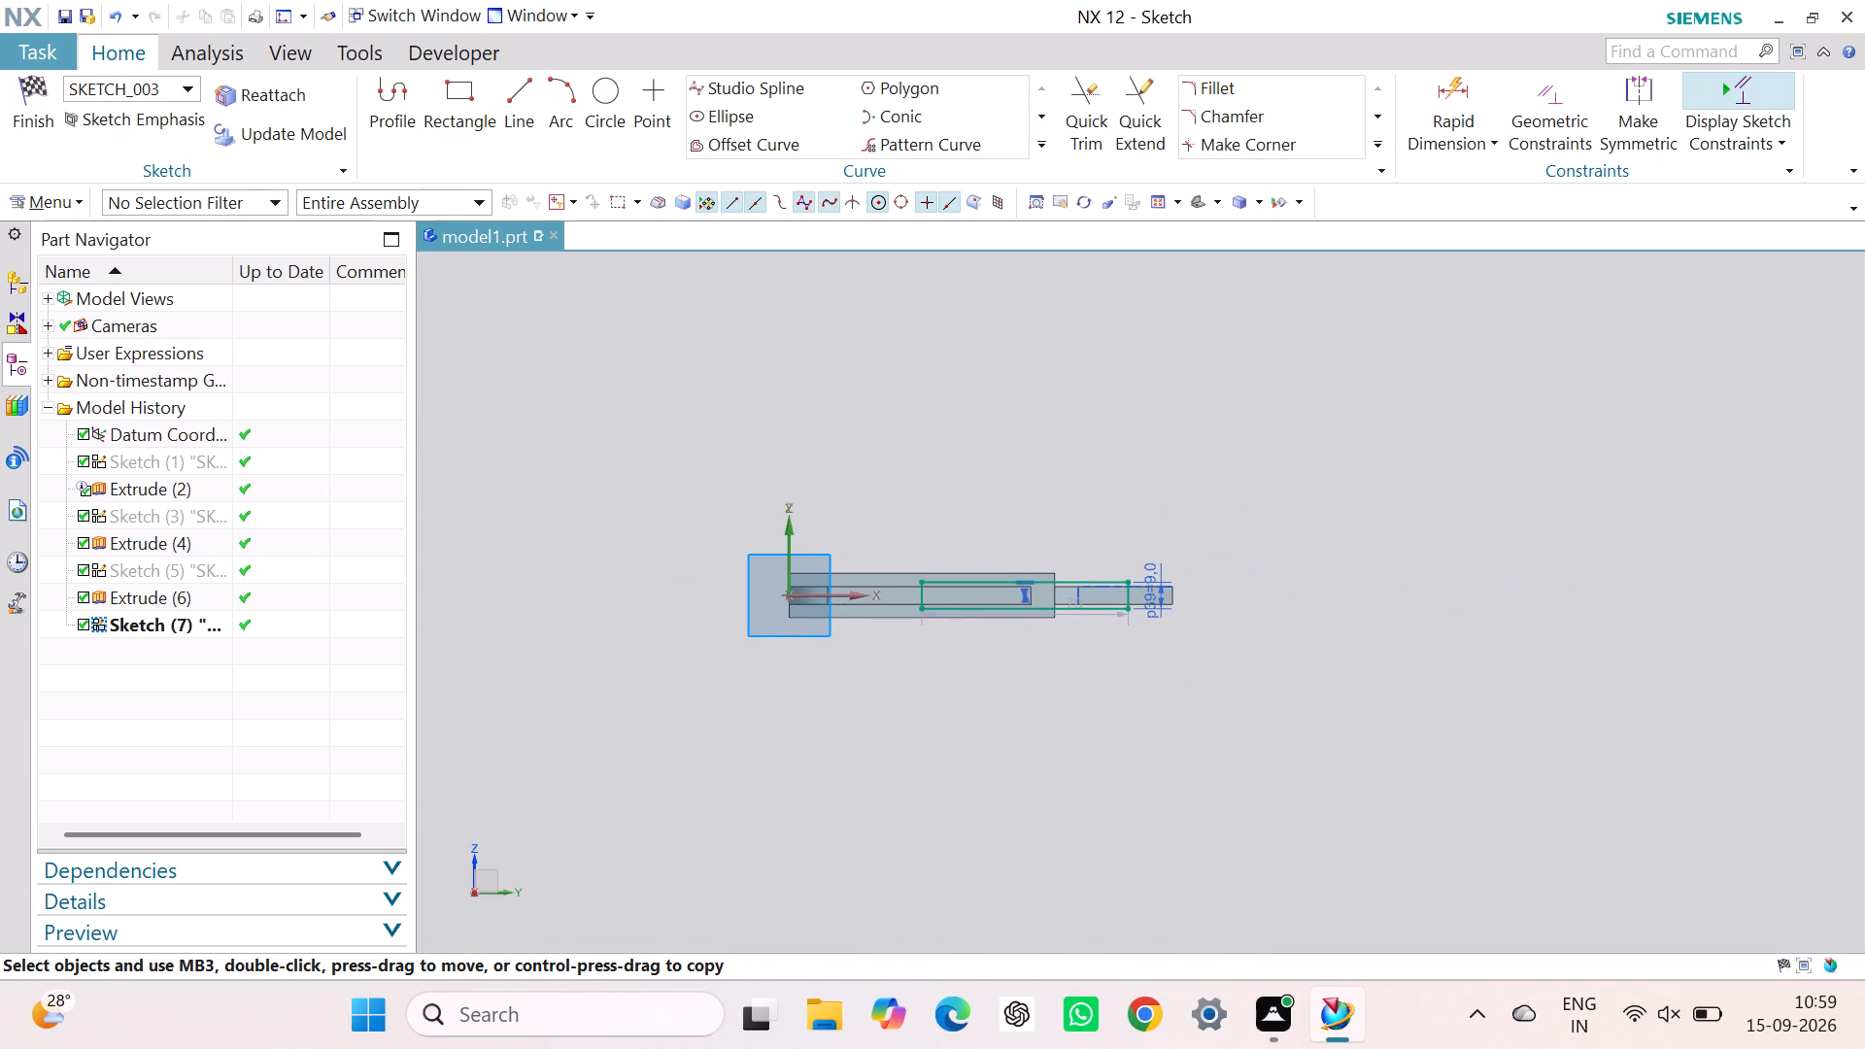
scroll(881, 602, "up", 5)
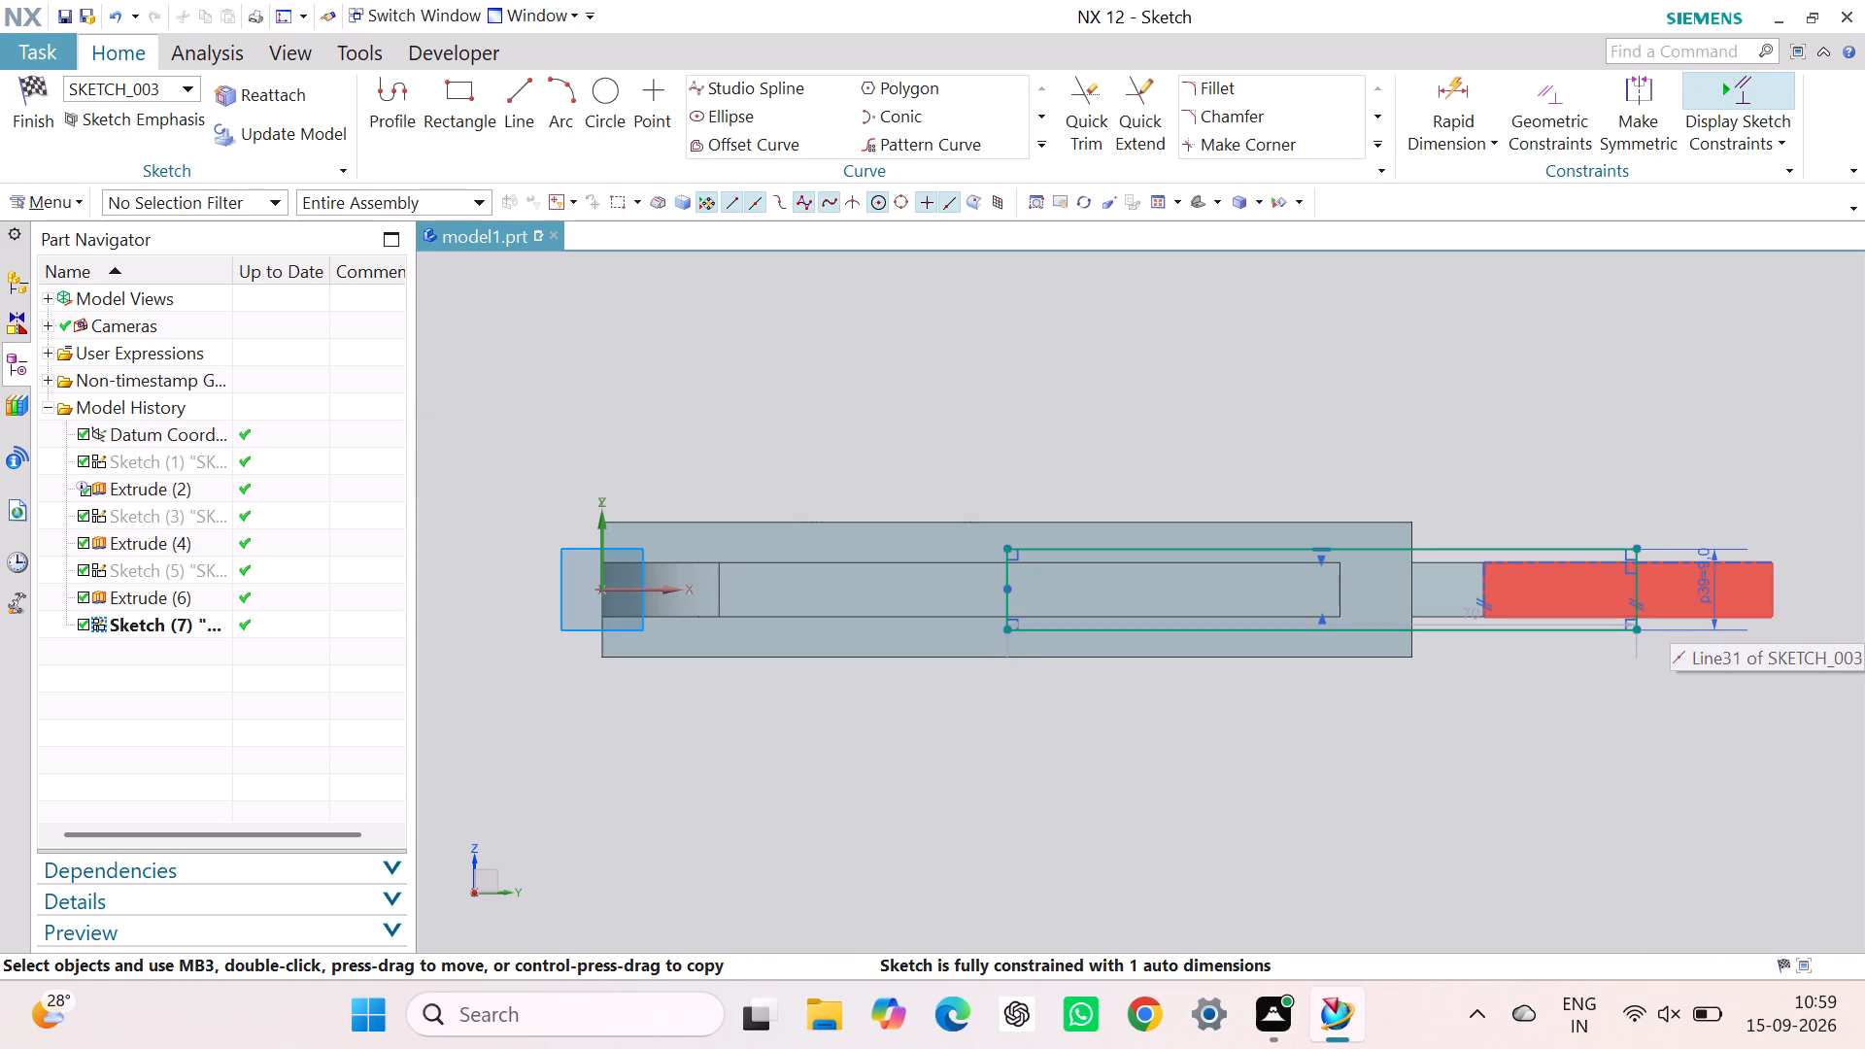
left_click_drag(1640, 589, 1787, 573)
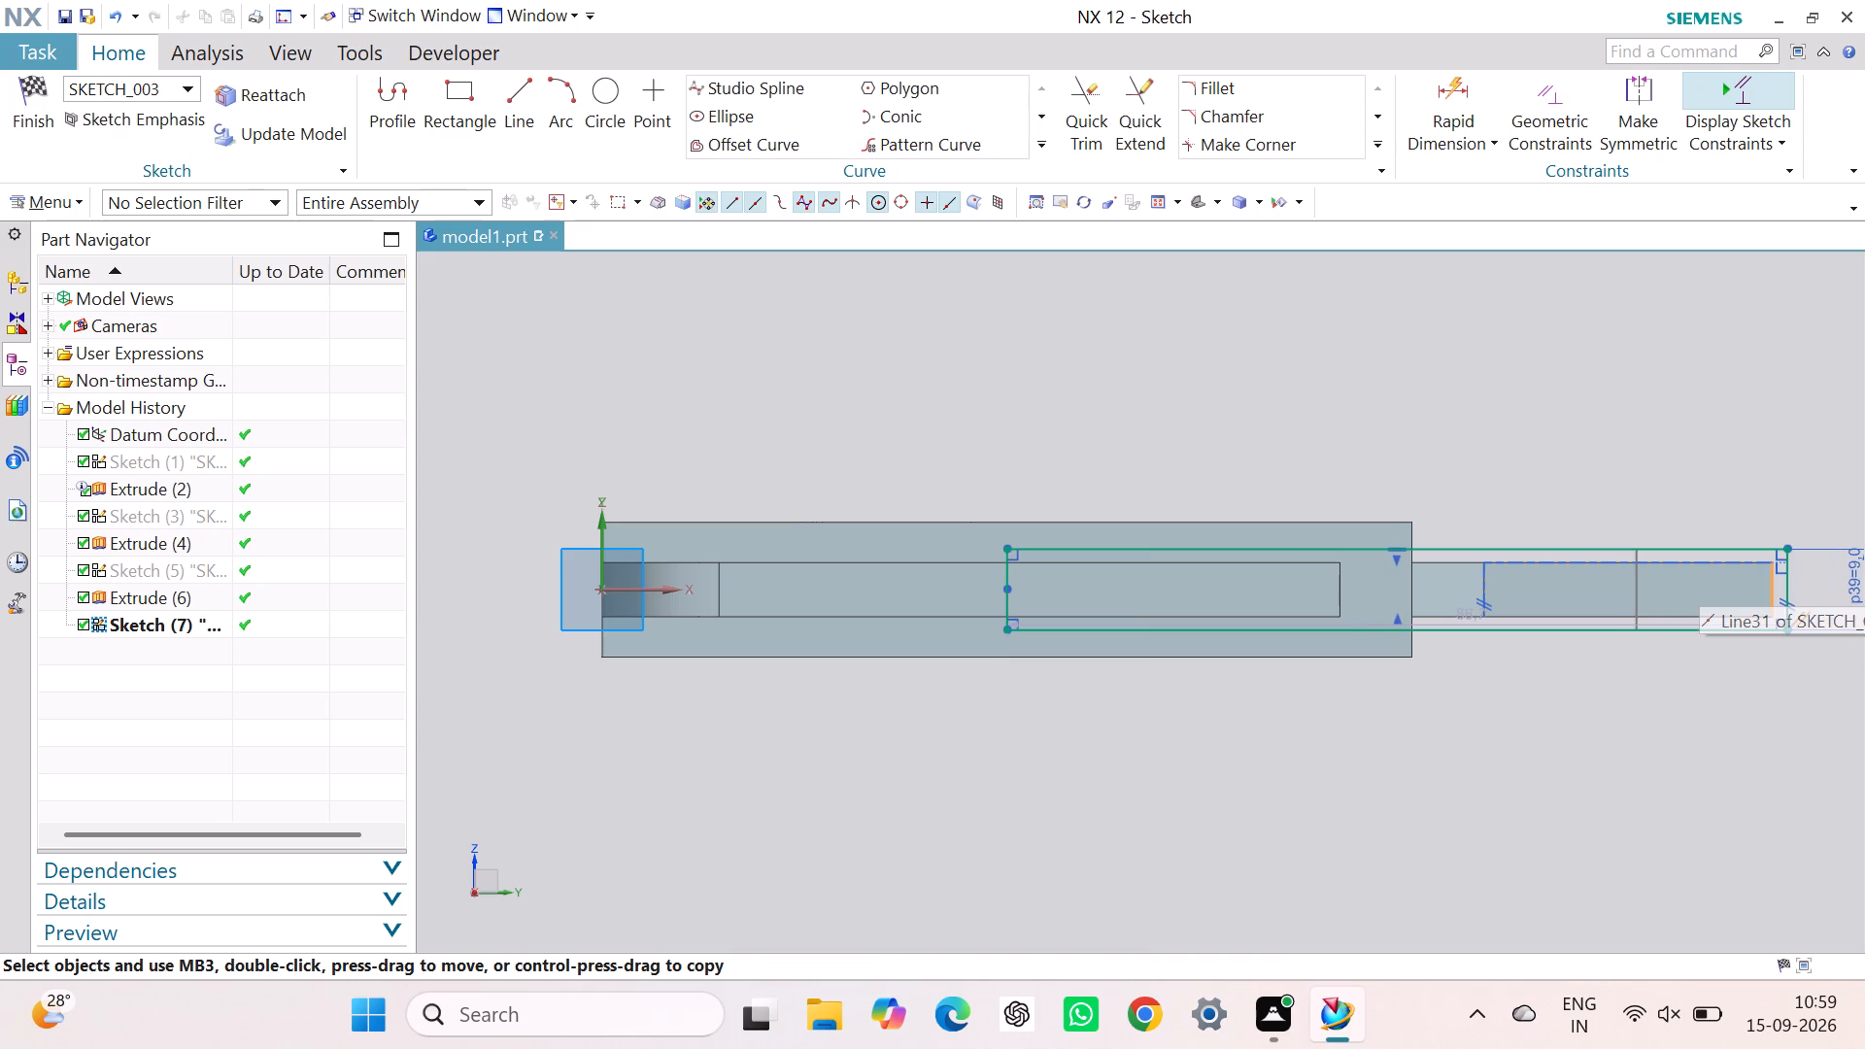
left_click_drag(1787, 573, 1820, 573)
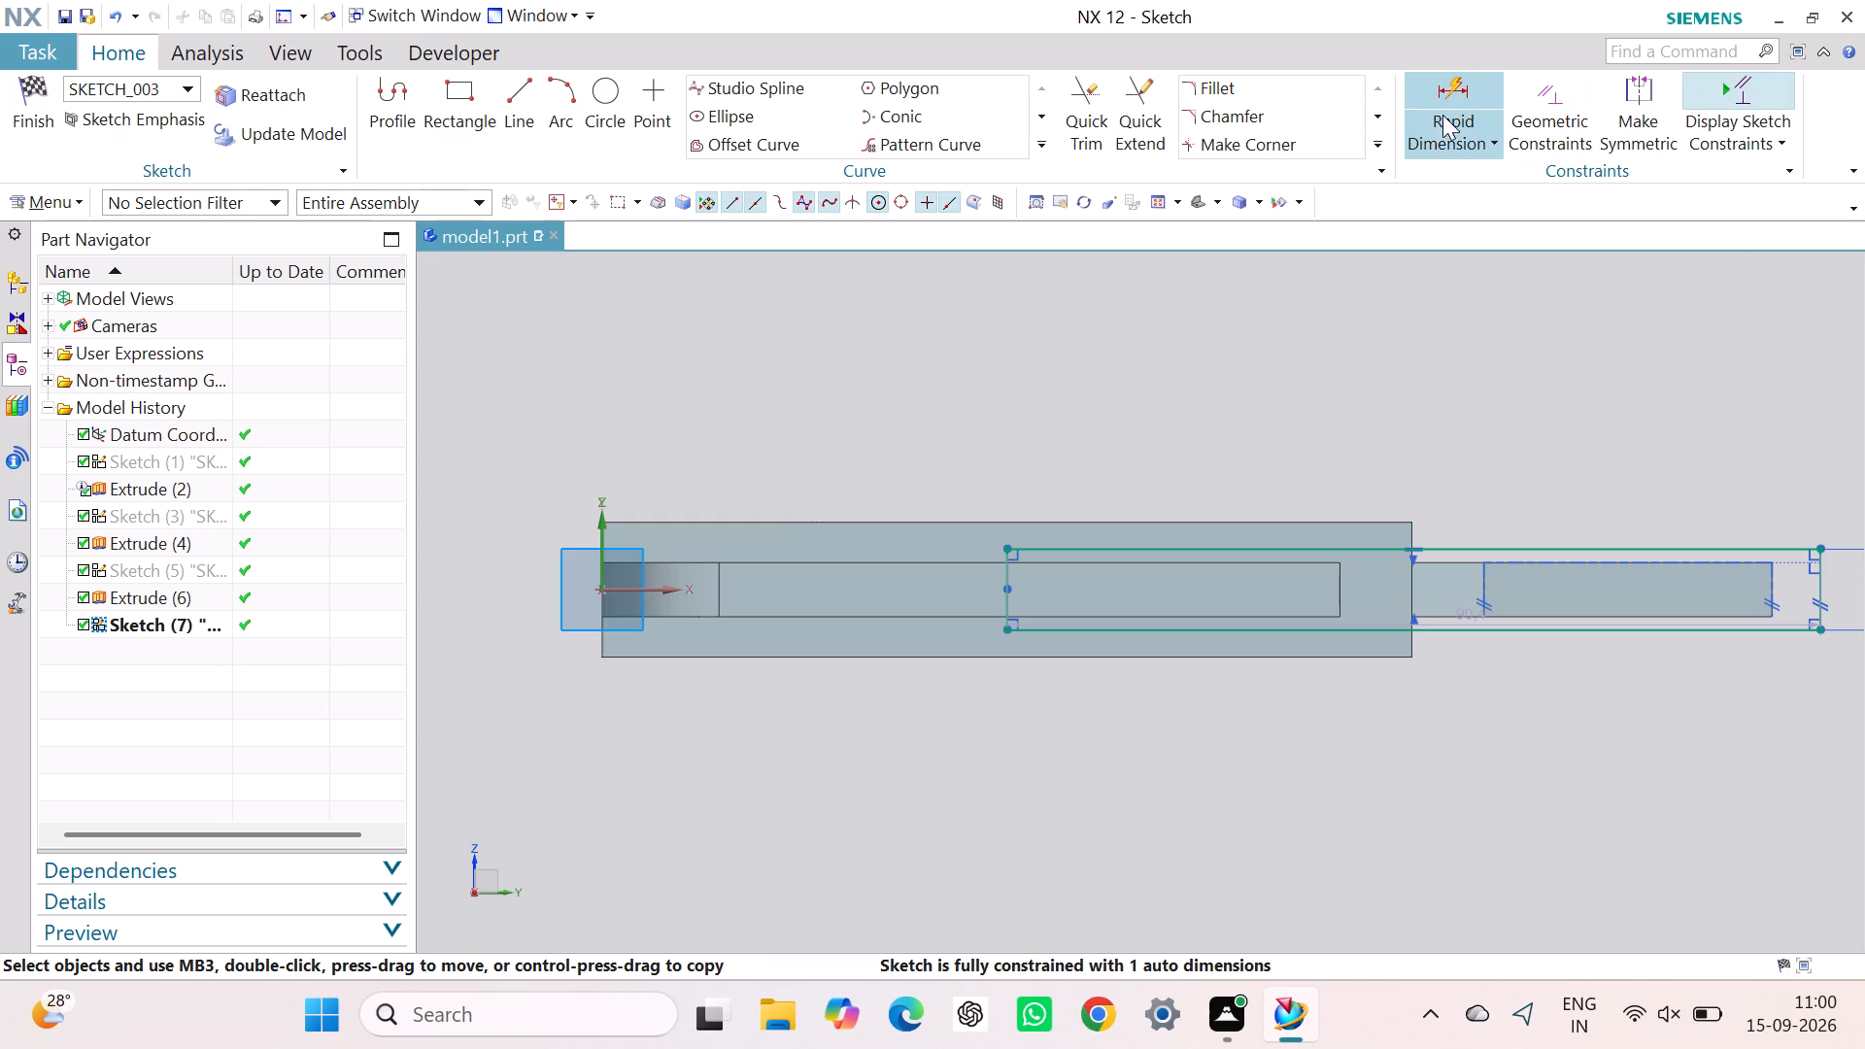
Add a rapid dimension to the rectangle's lower long edge and set the length to 138 mm.
left_click(1442, 82)
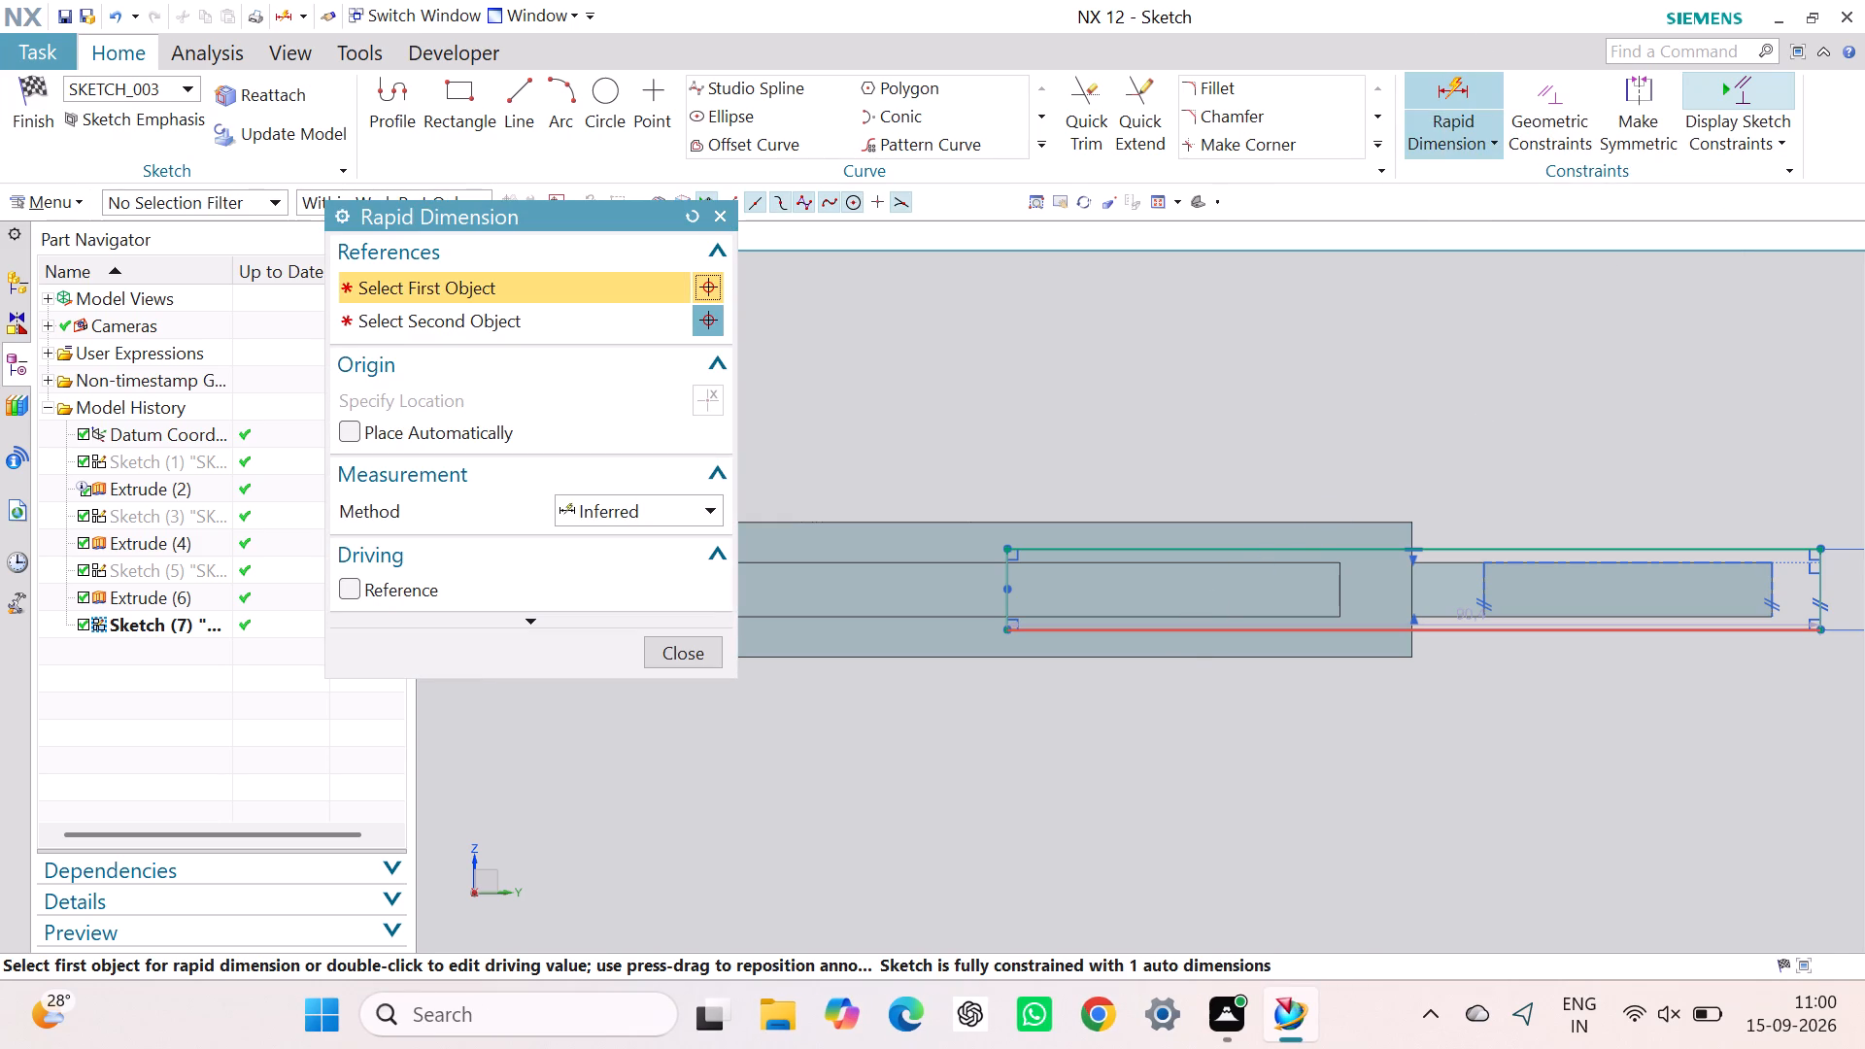
left_click(1206, 630)
left_click(1280, 737)
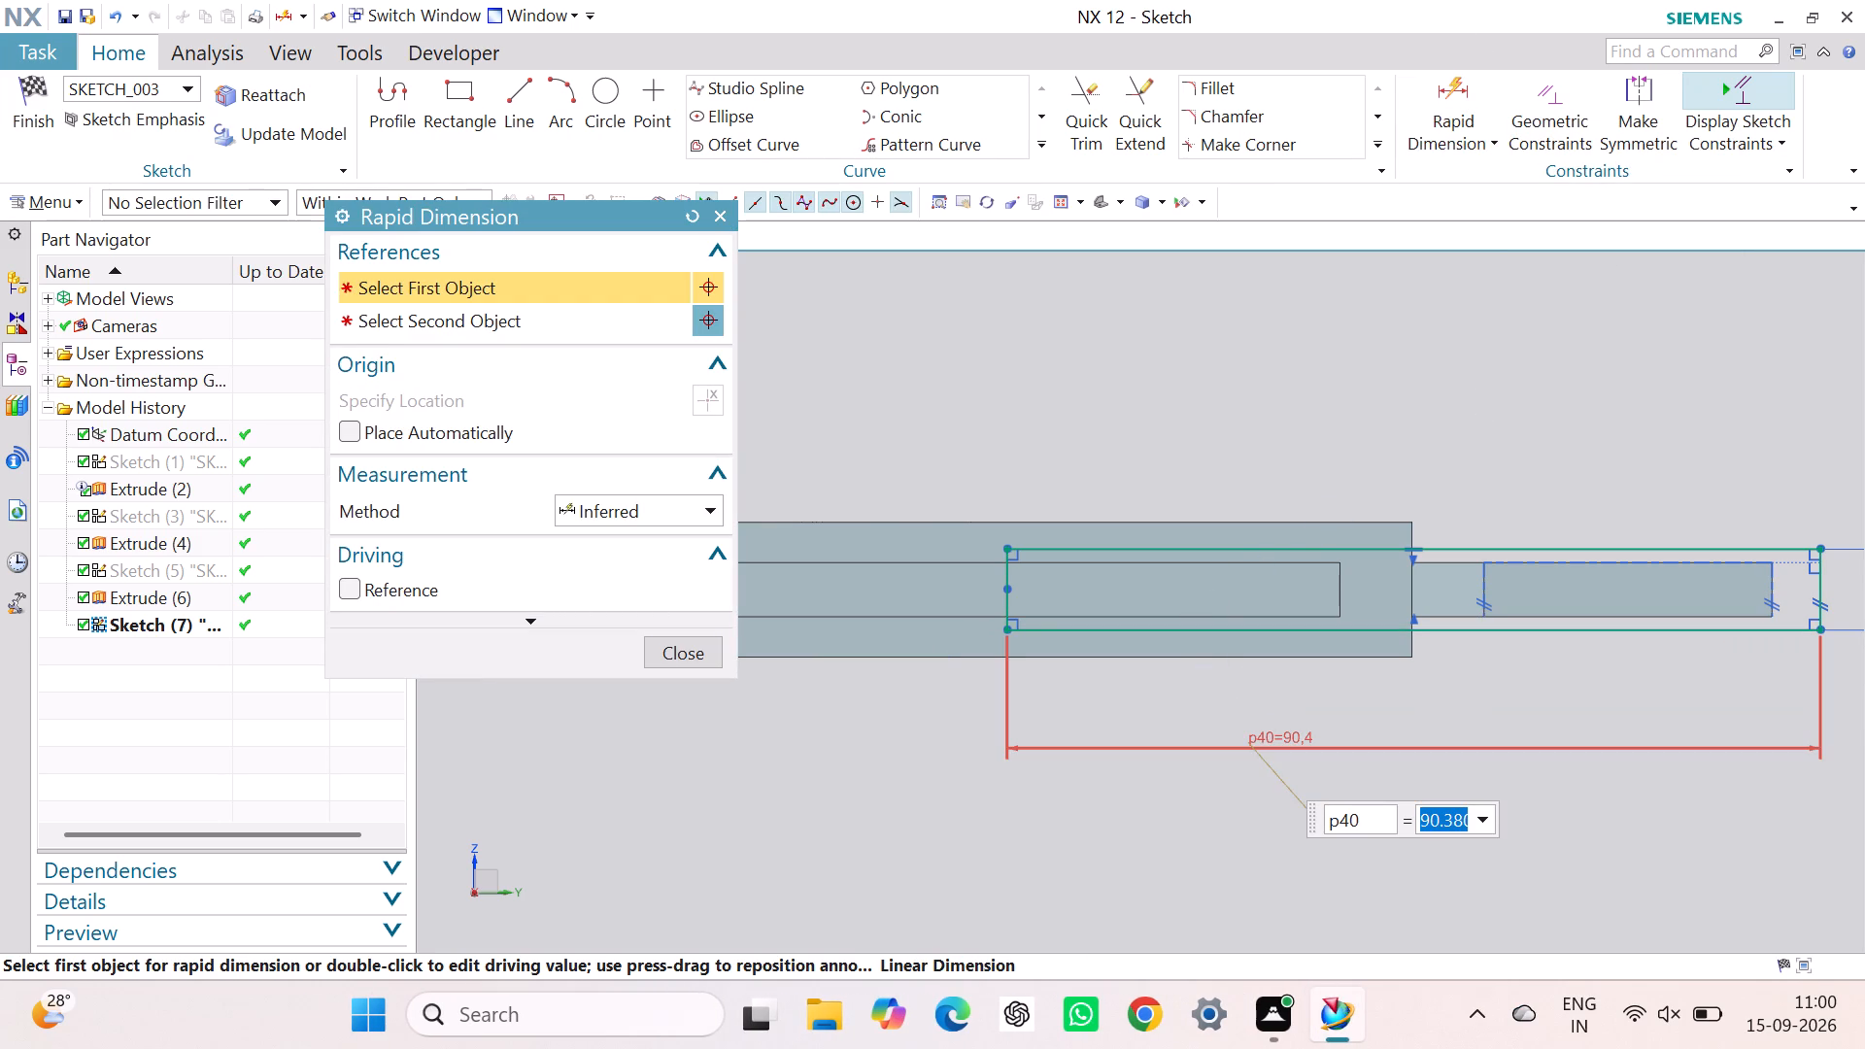
key("1")
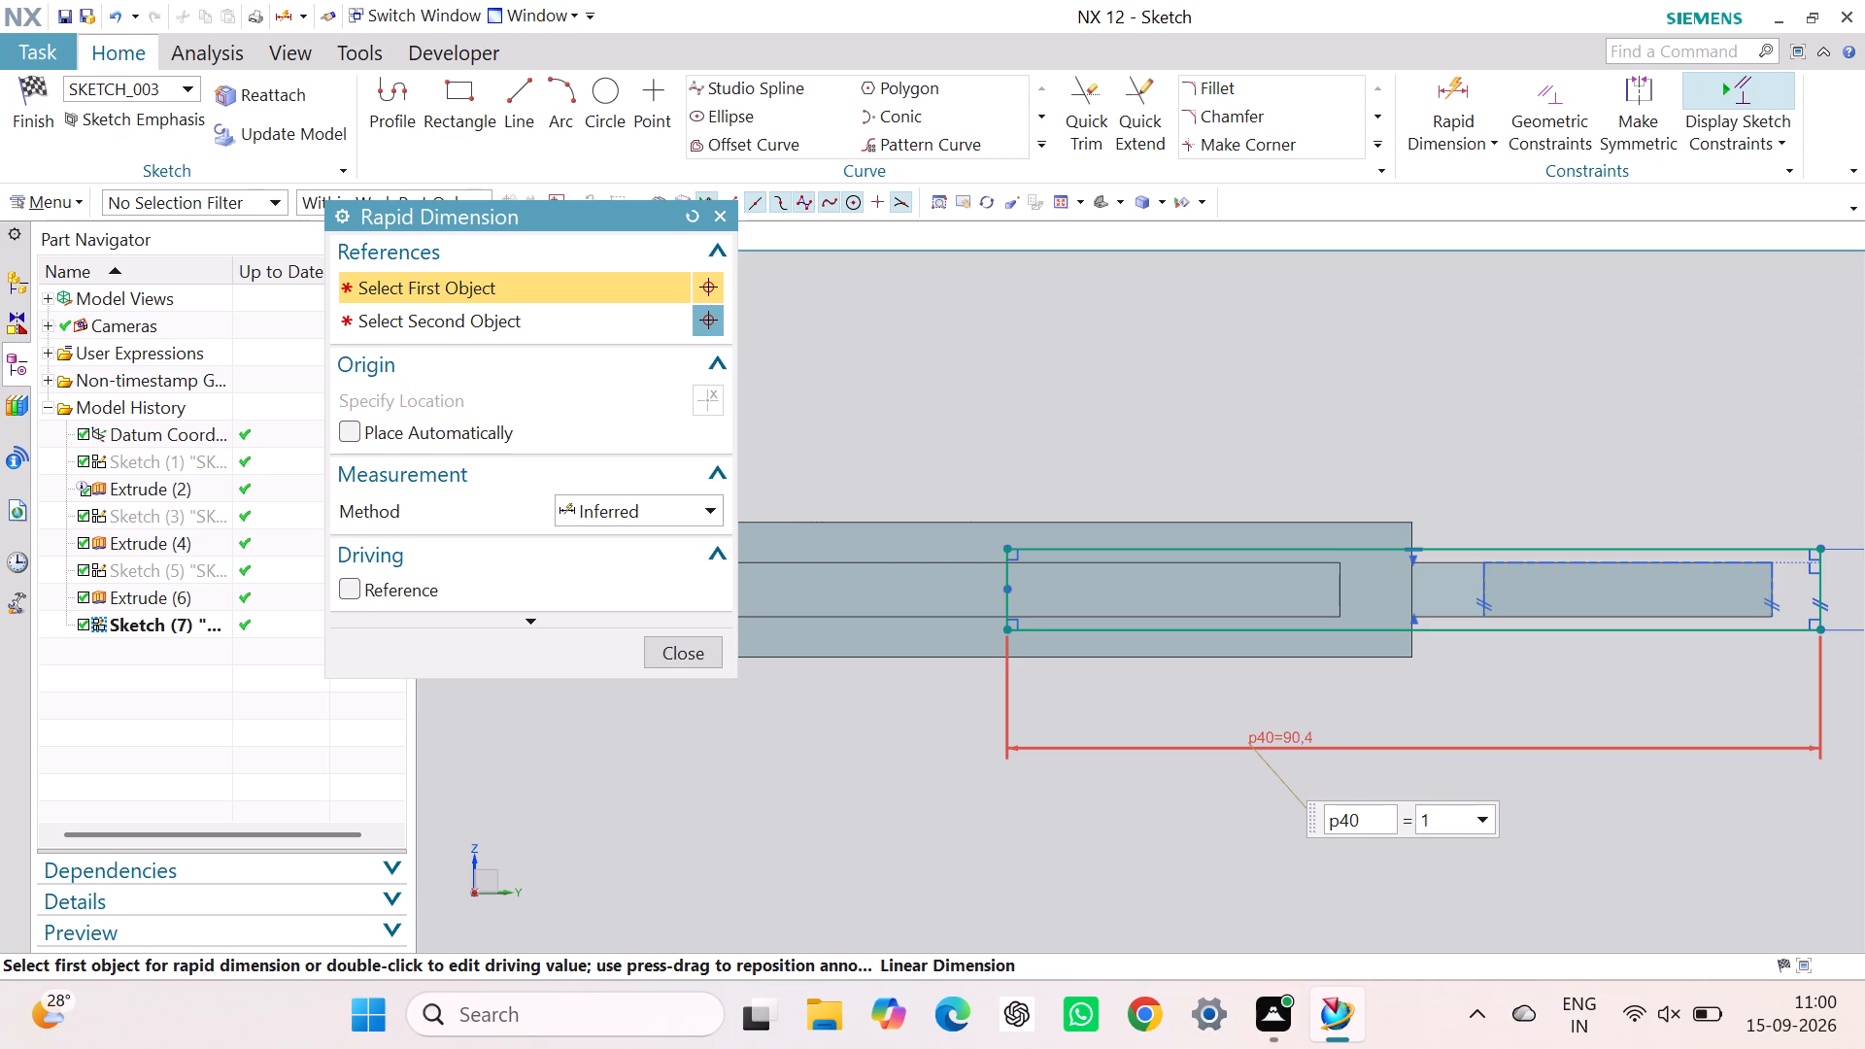
key("3")
key("8")
key("Return")
scroll(1411, 684, "up", 1)
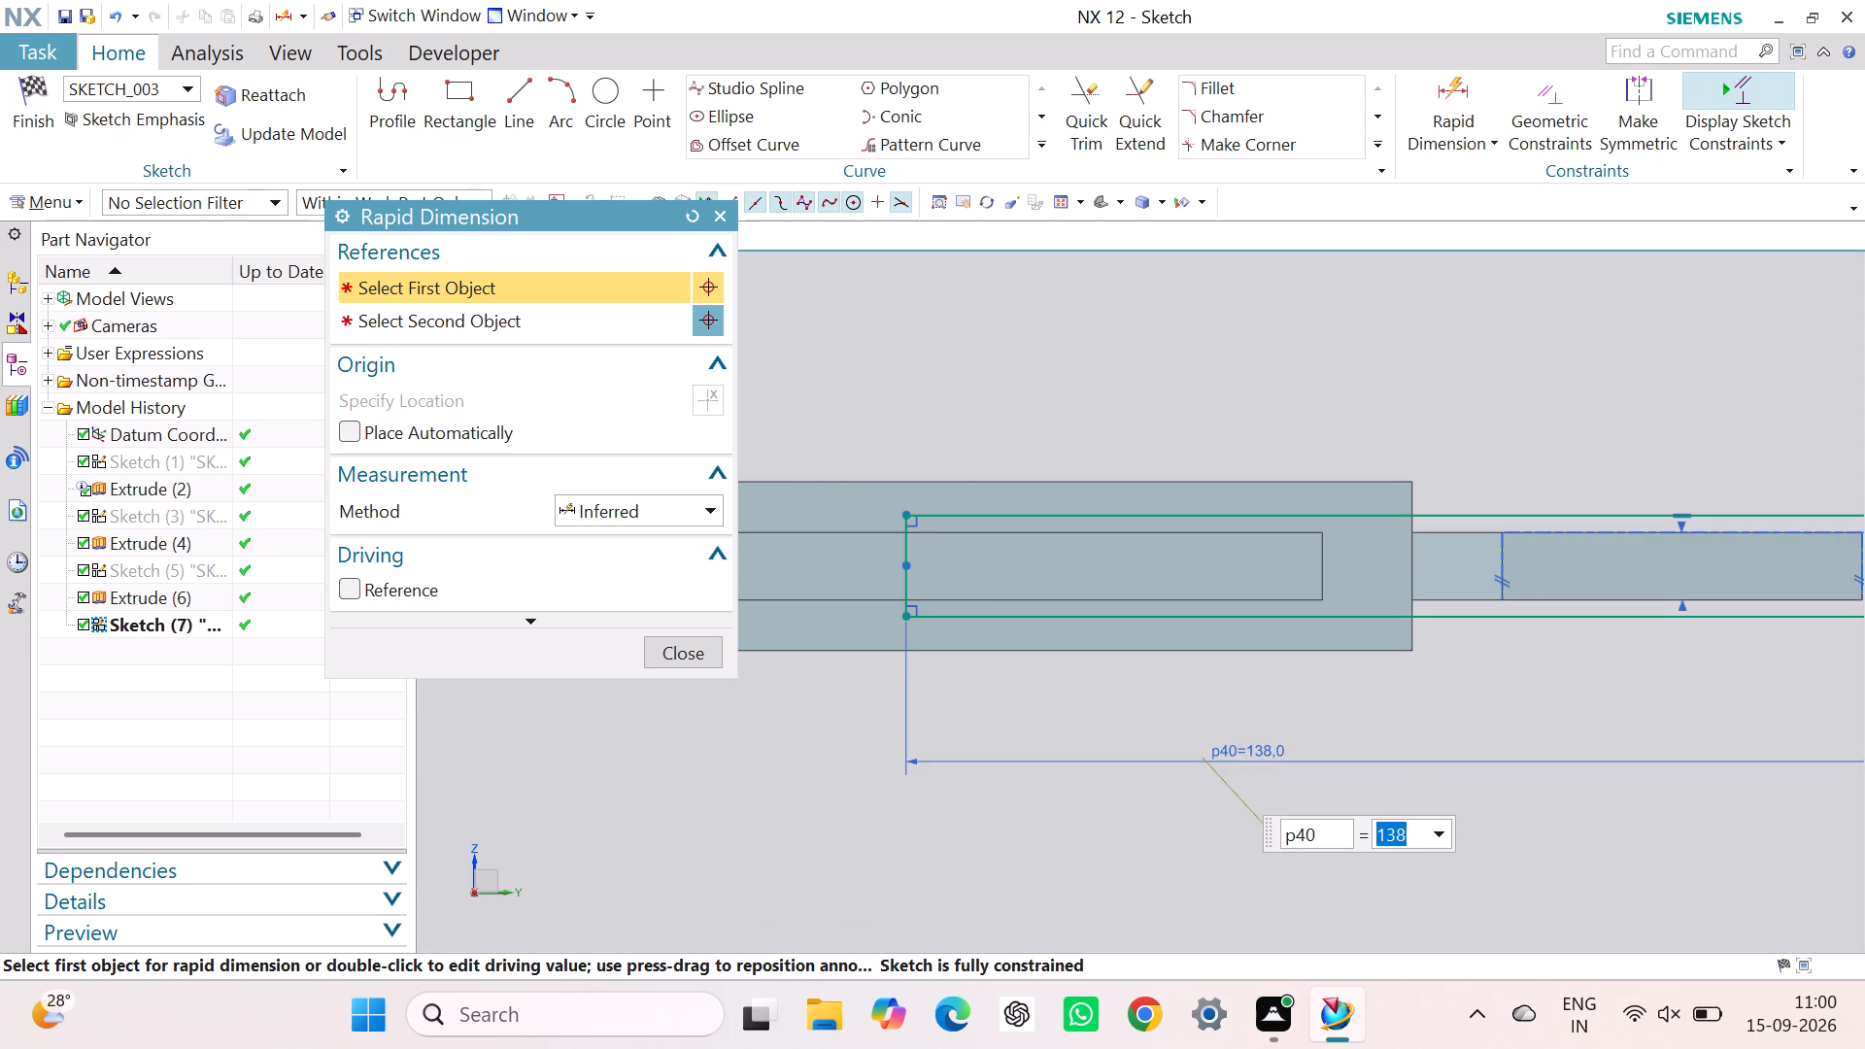
left_click(689, 648)
Set the rectangle's length dimension to the expression 138-80 mm.
scroll(1446, 652, "down", 1)
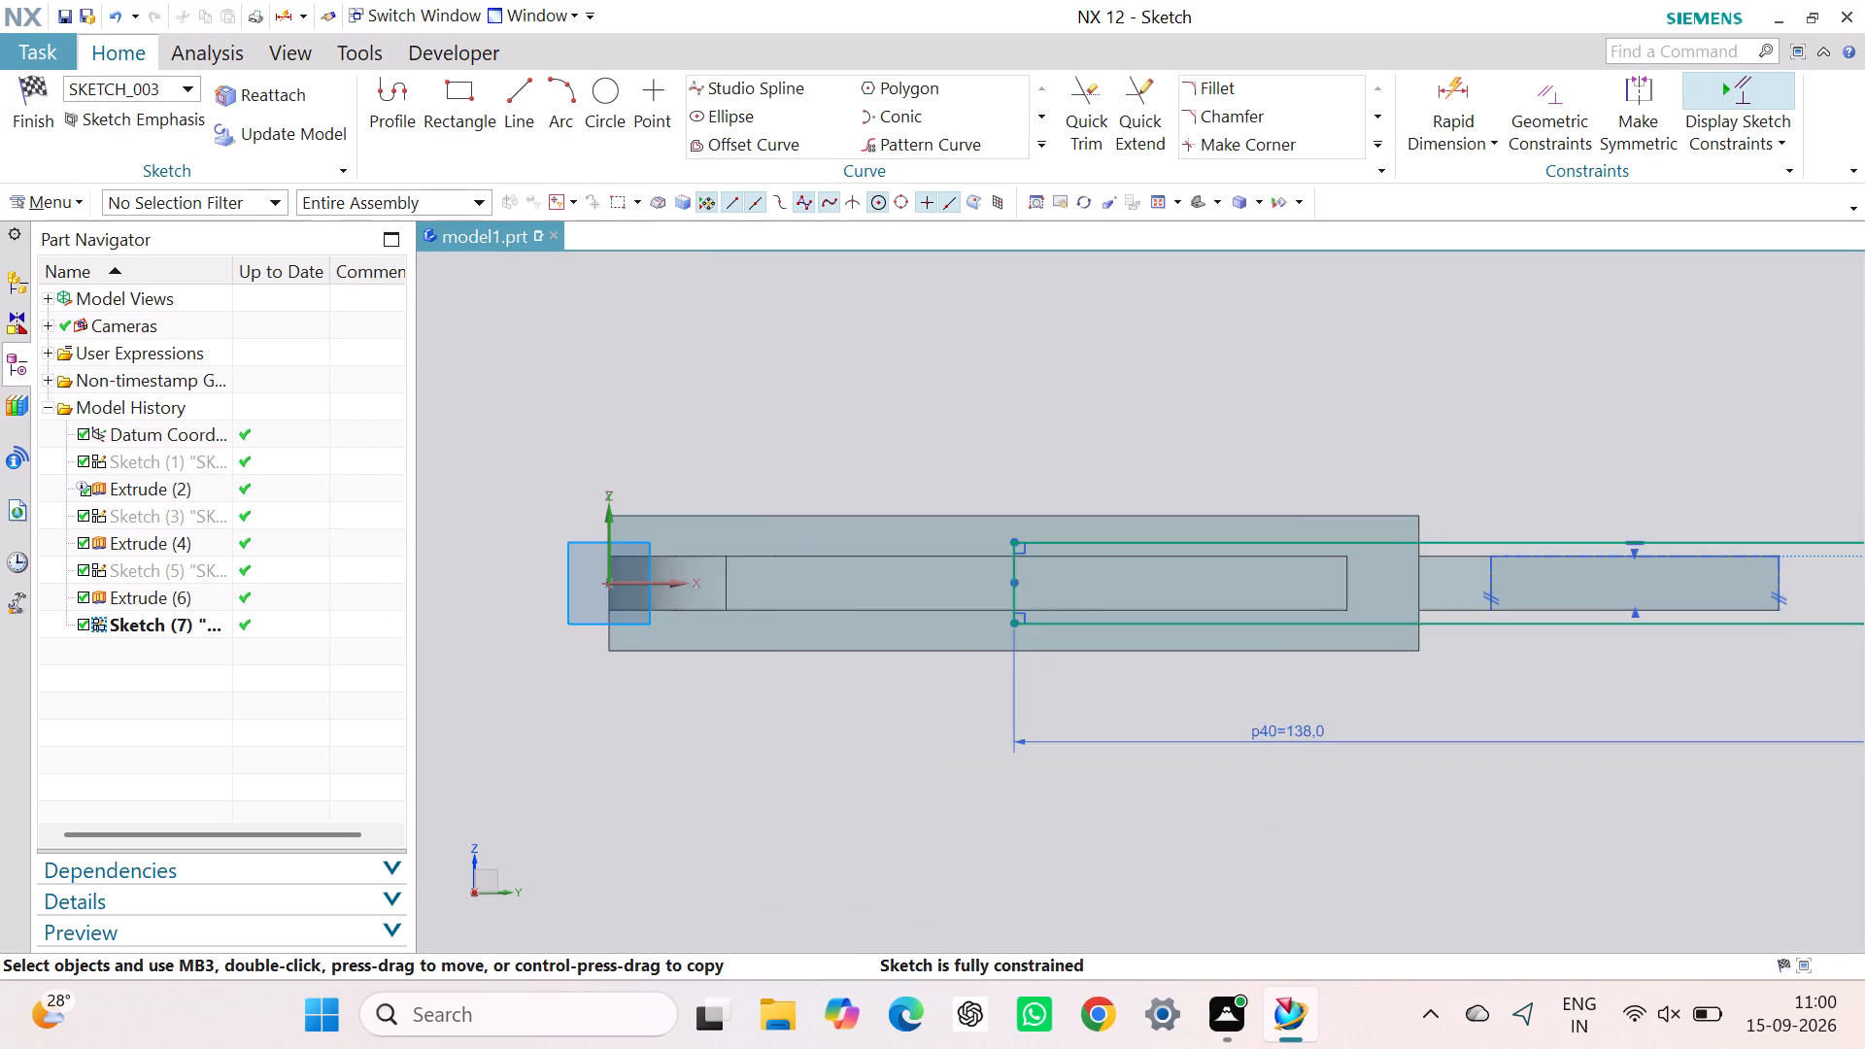
scroll(1445, 642, "down", 3)
scroll(1657, 648, "down", 2)
scroll(1824, 689, "down", 6)
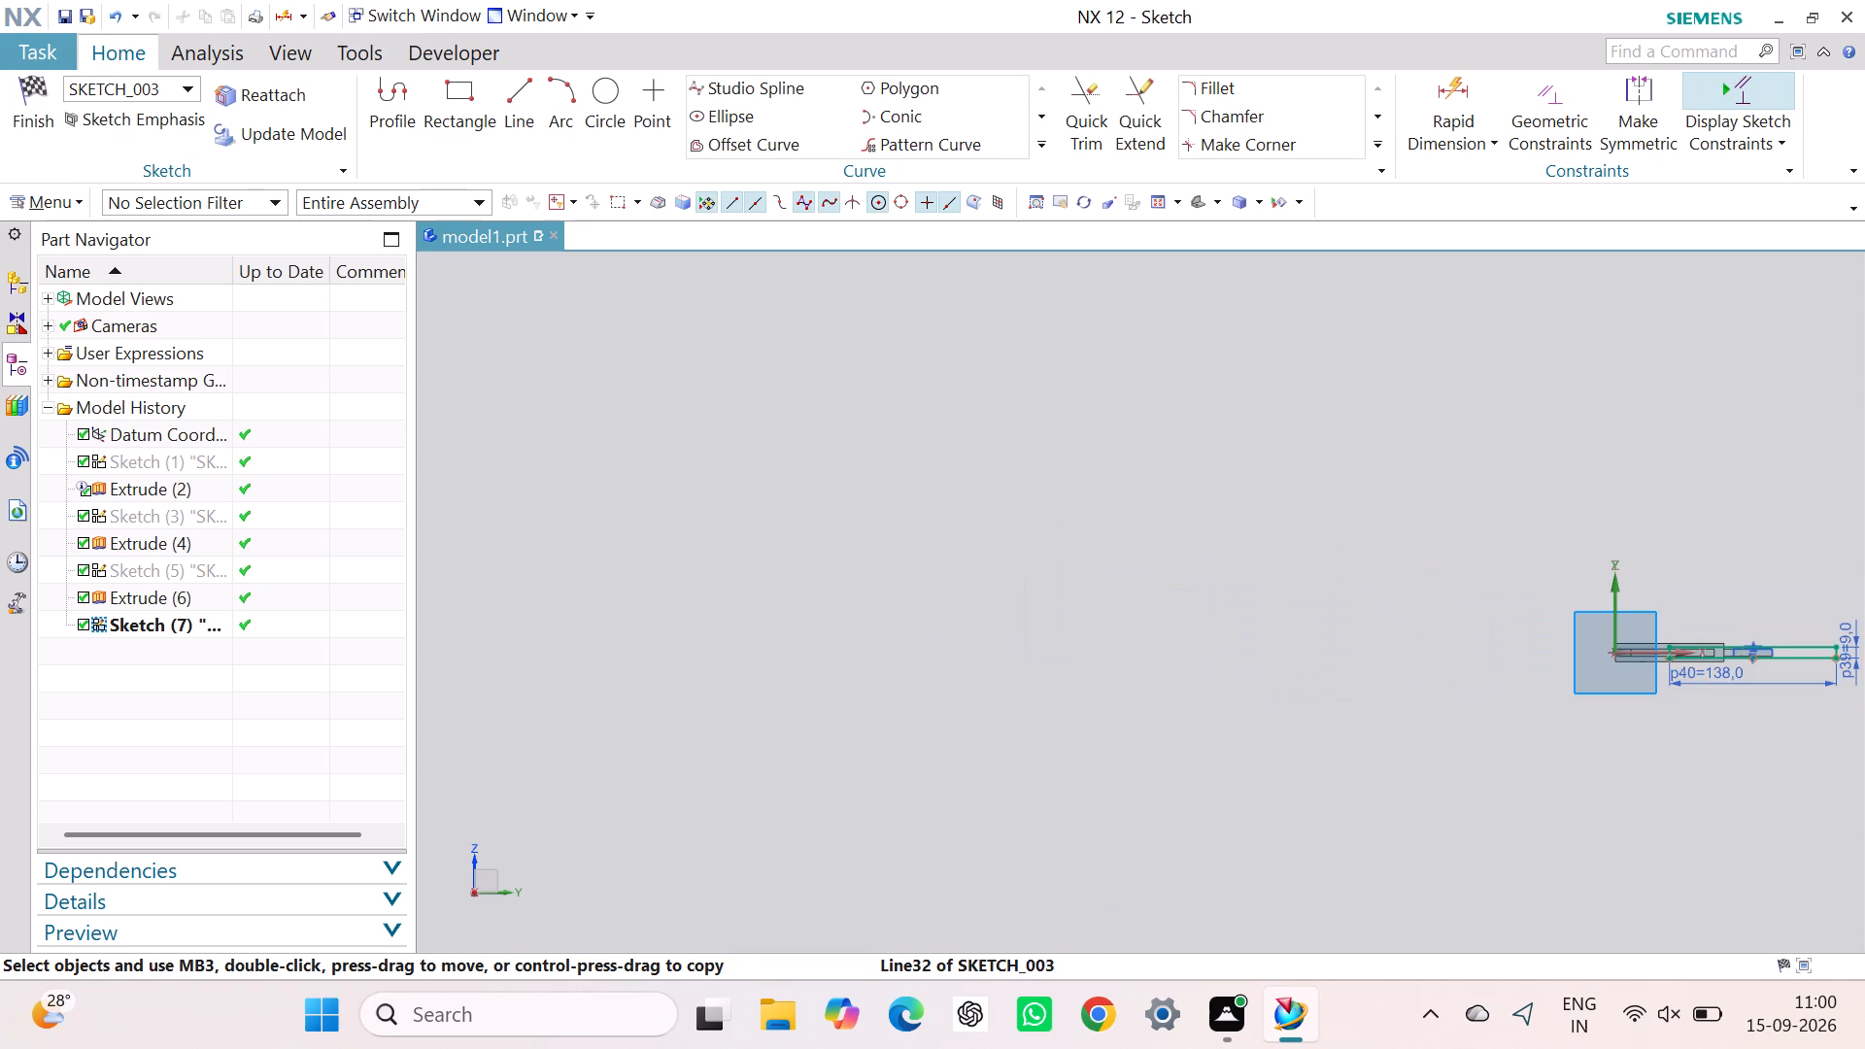
scroll(1827, 658, "up", 2)
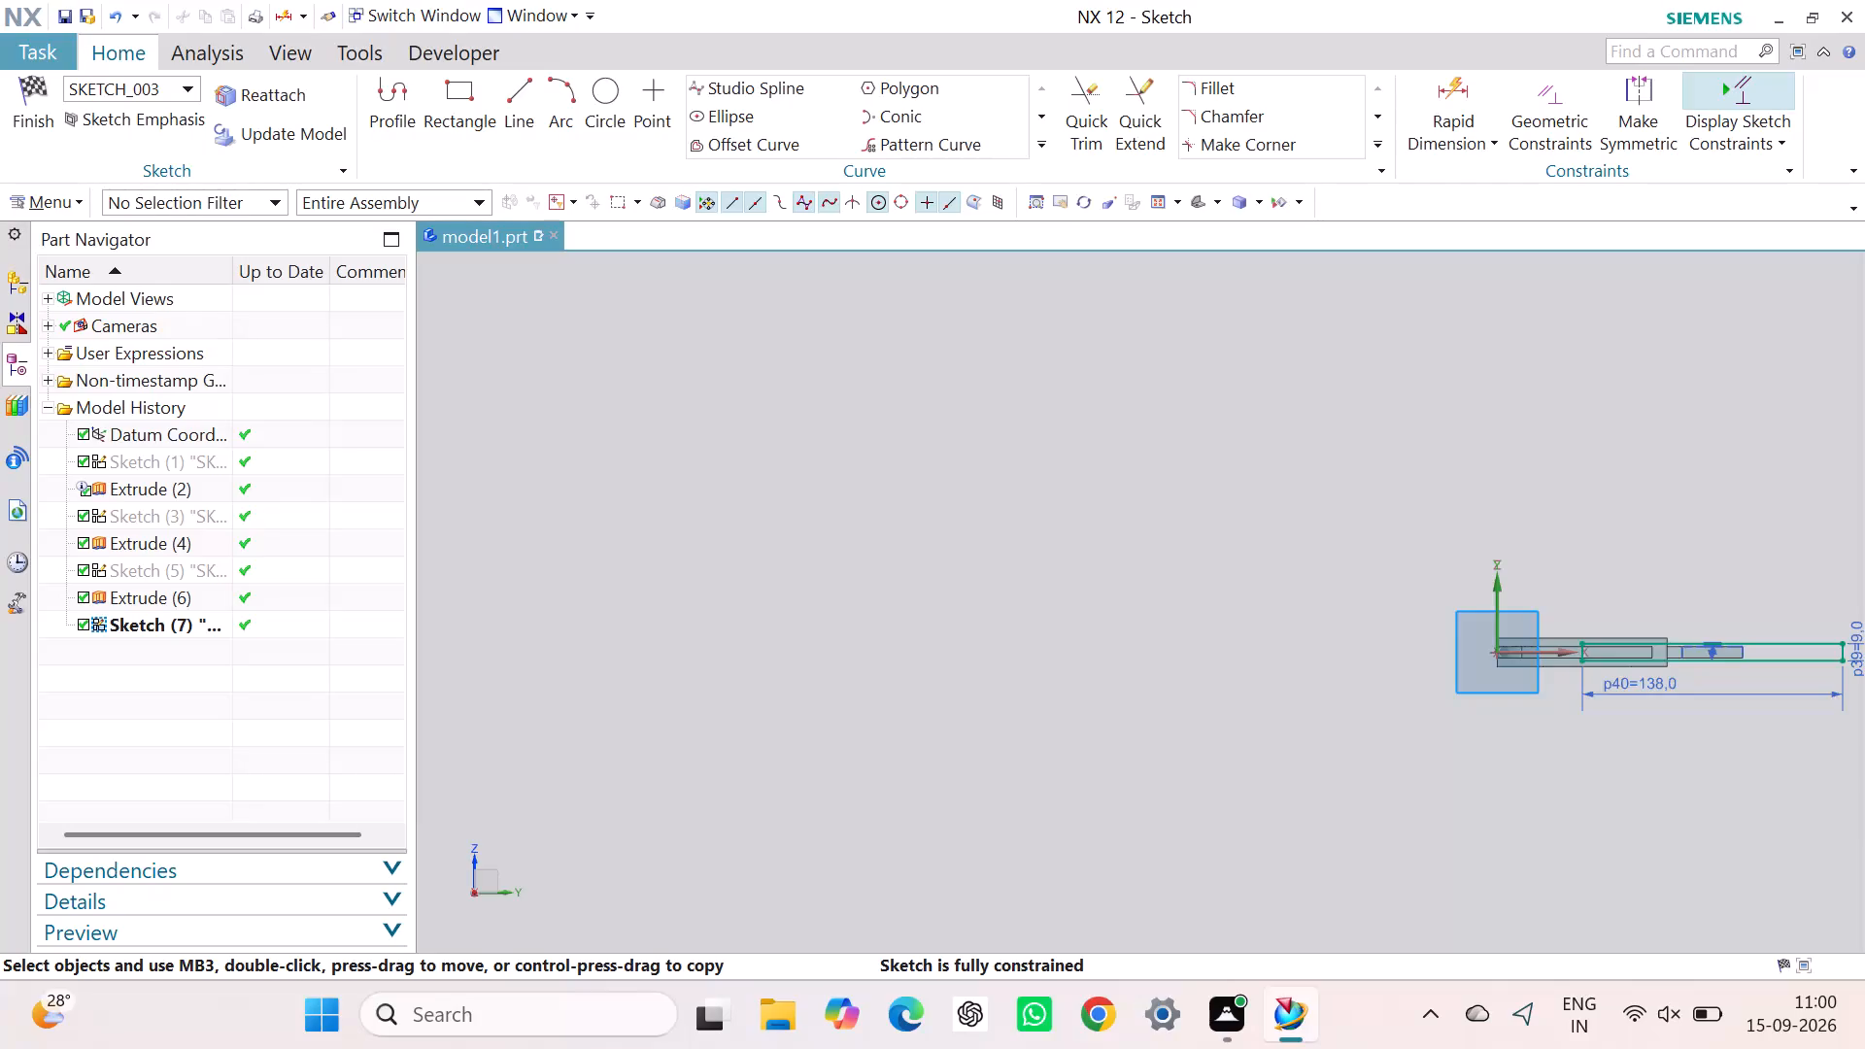
scroll(1701, 664, "up", 3)
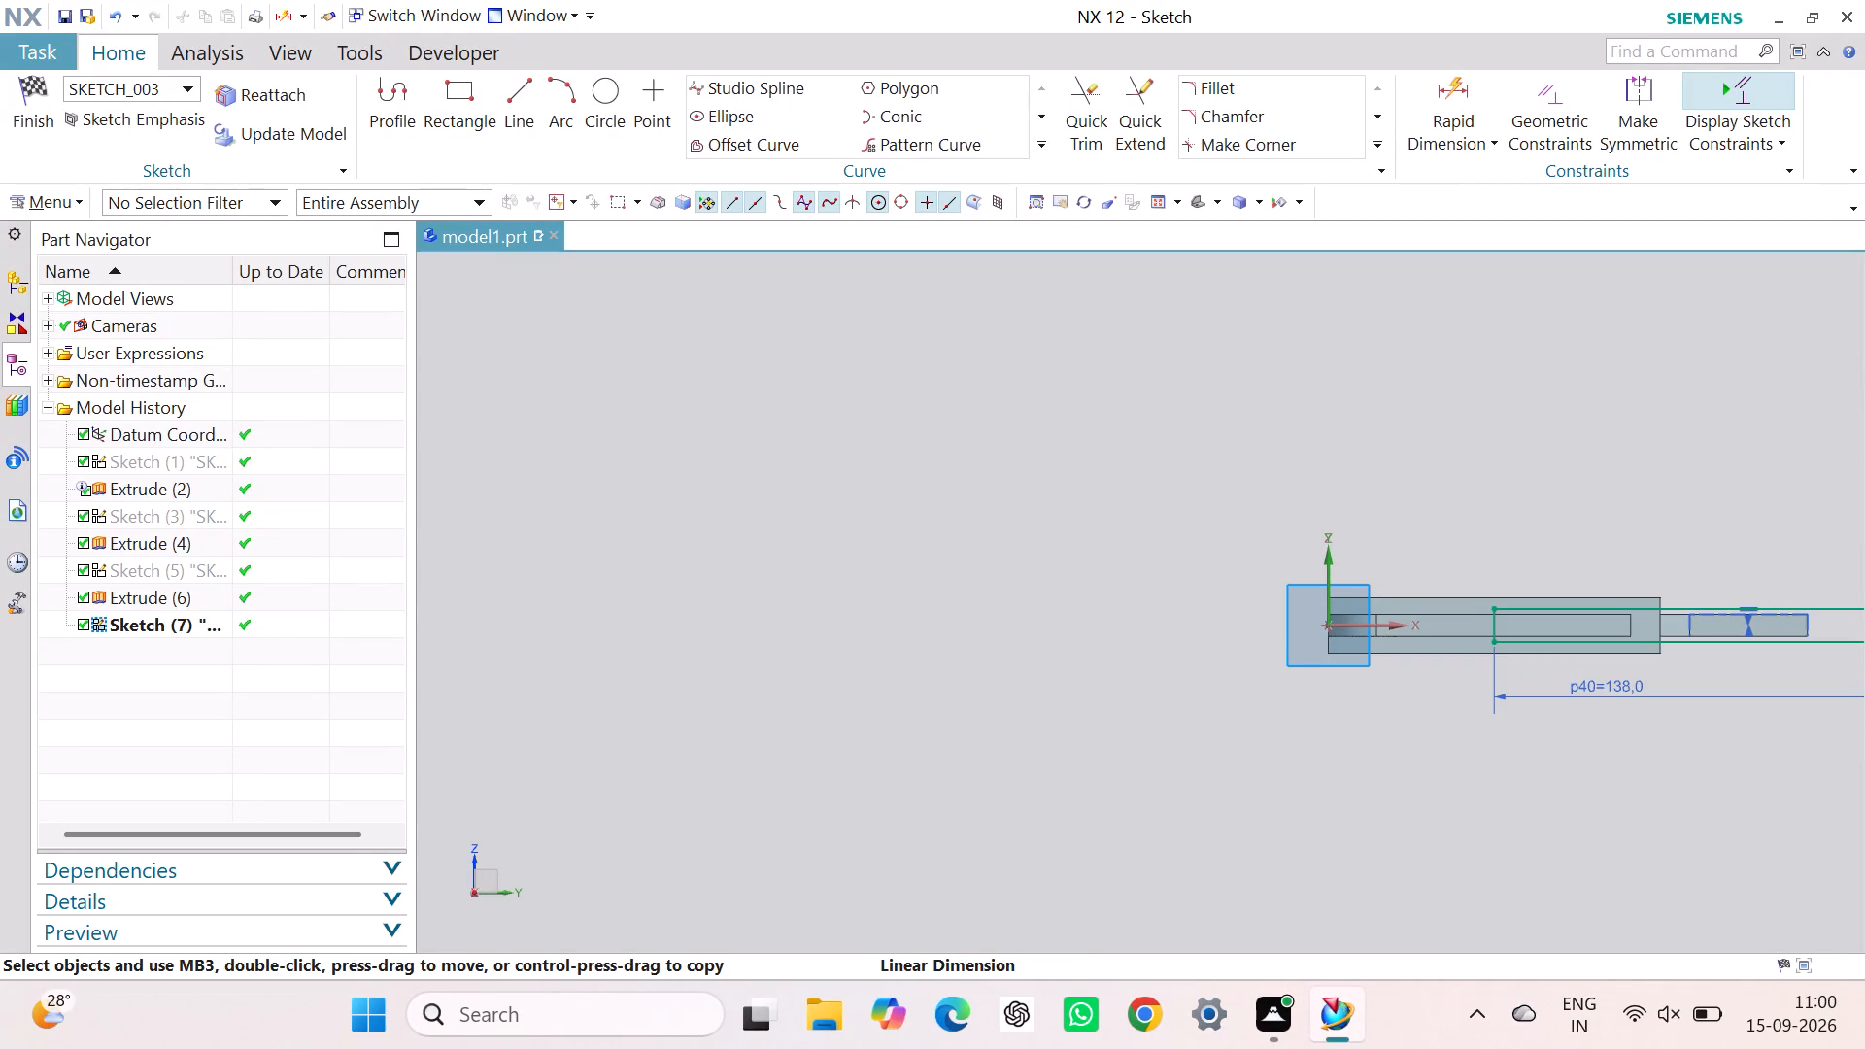
scroll(1656, 692, "down", 1)
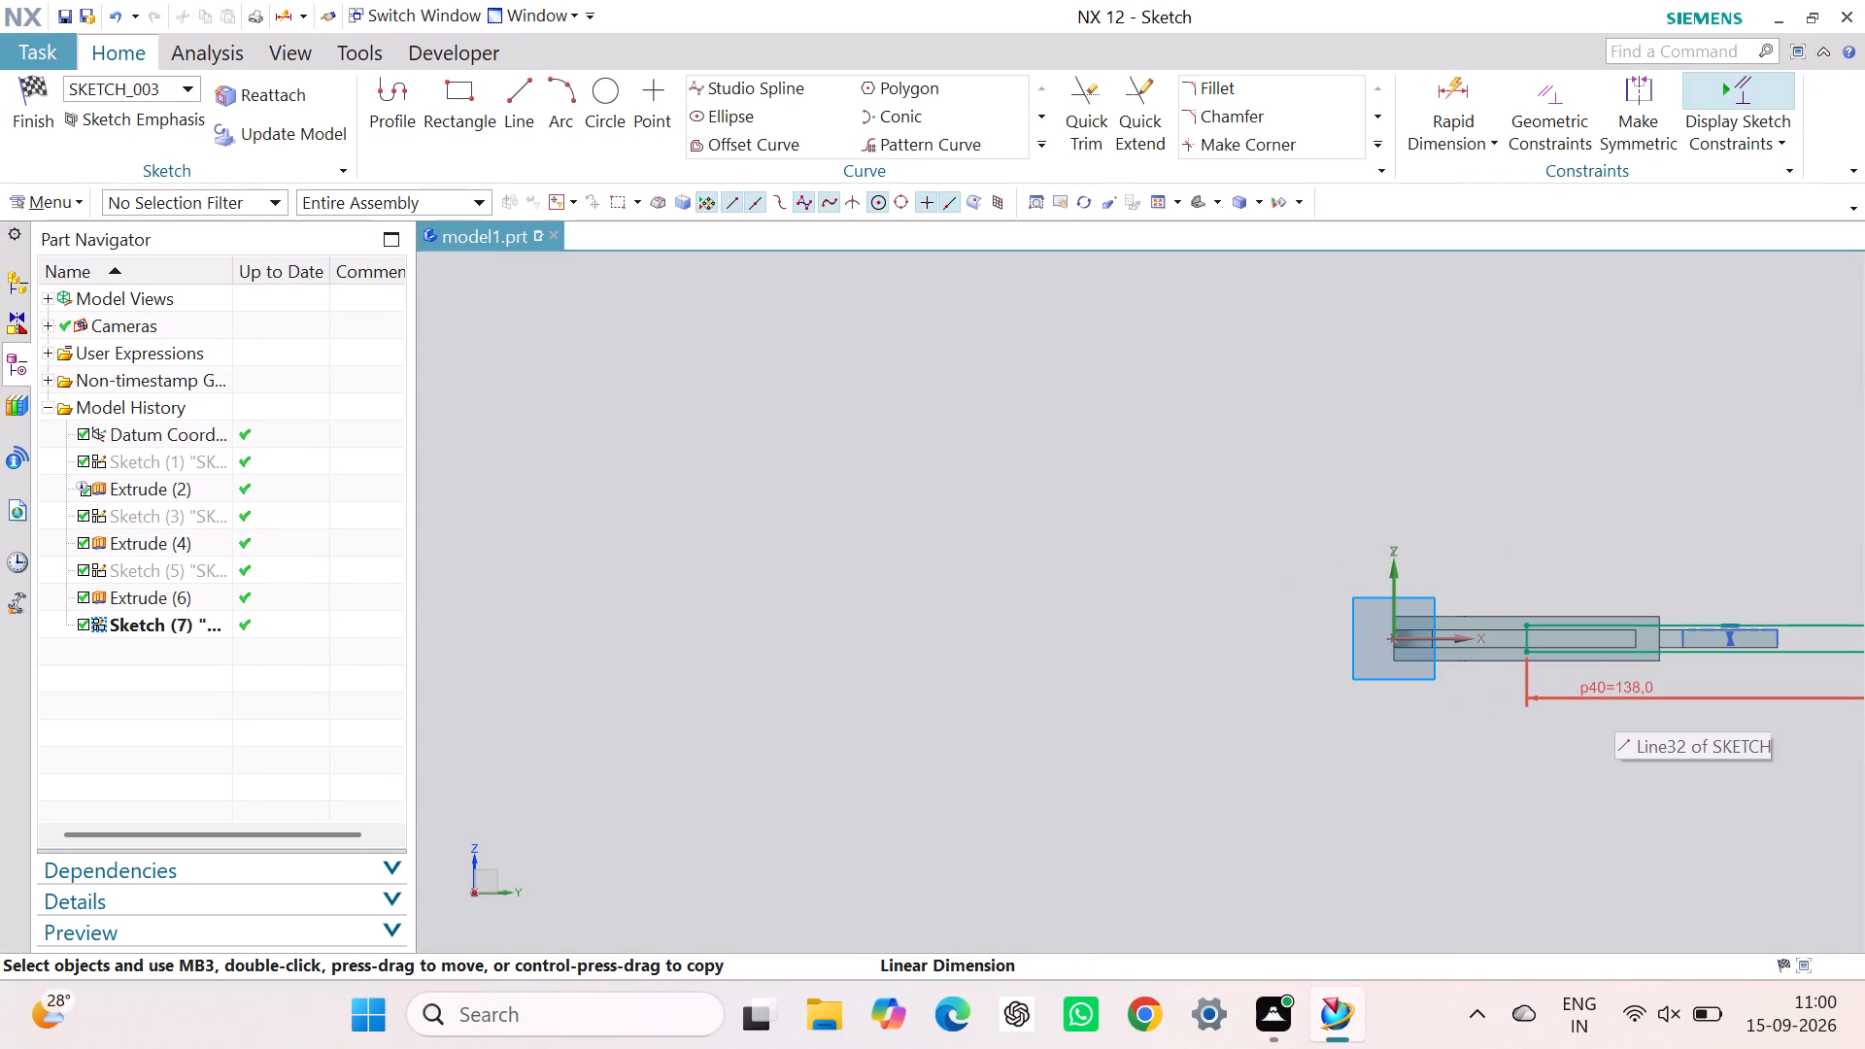
double_click(1614, 698)
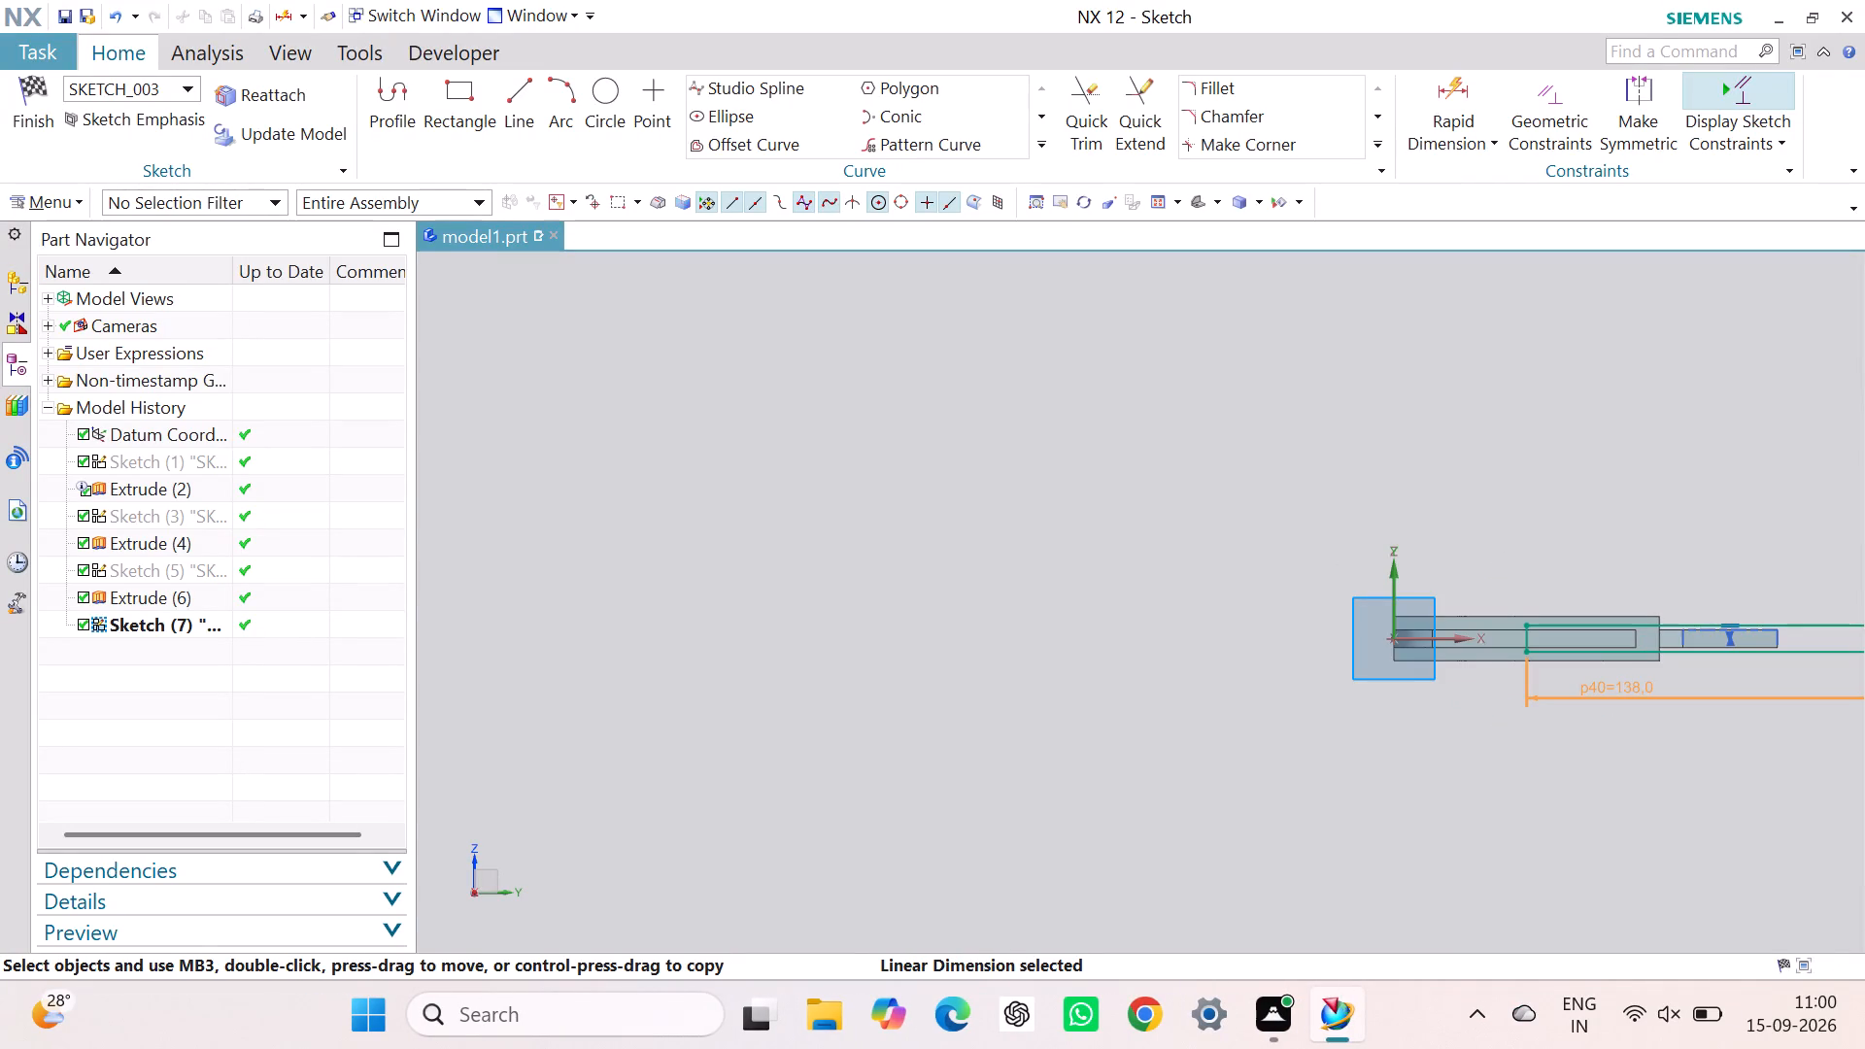
double_click(1614, 698)
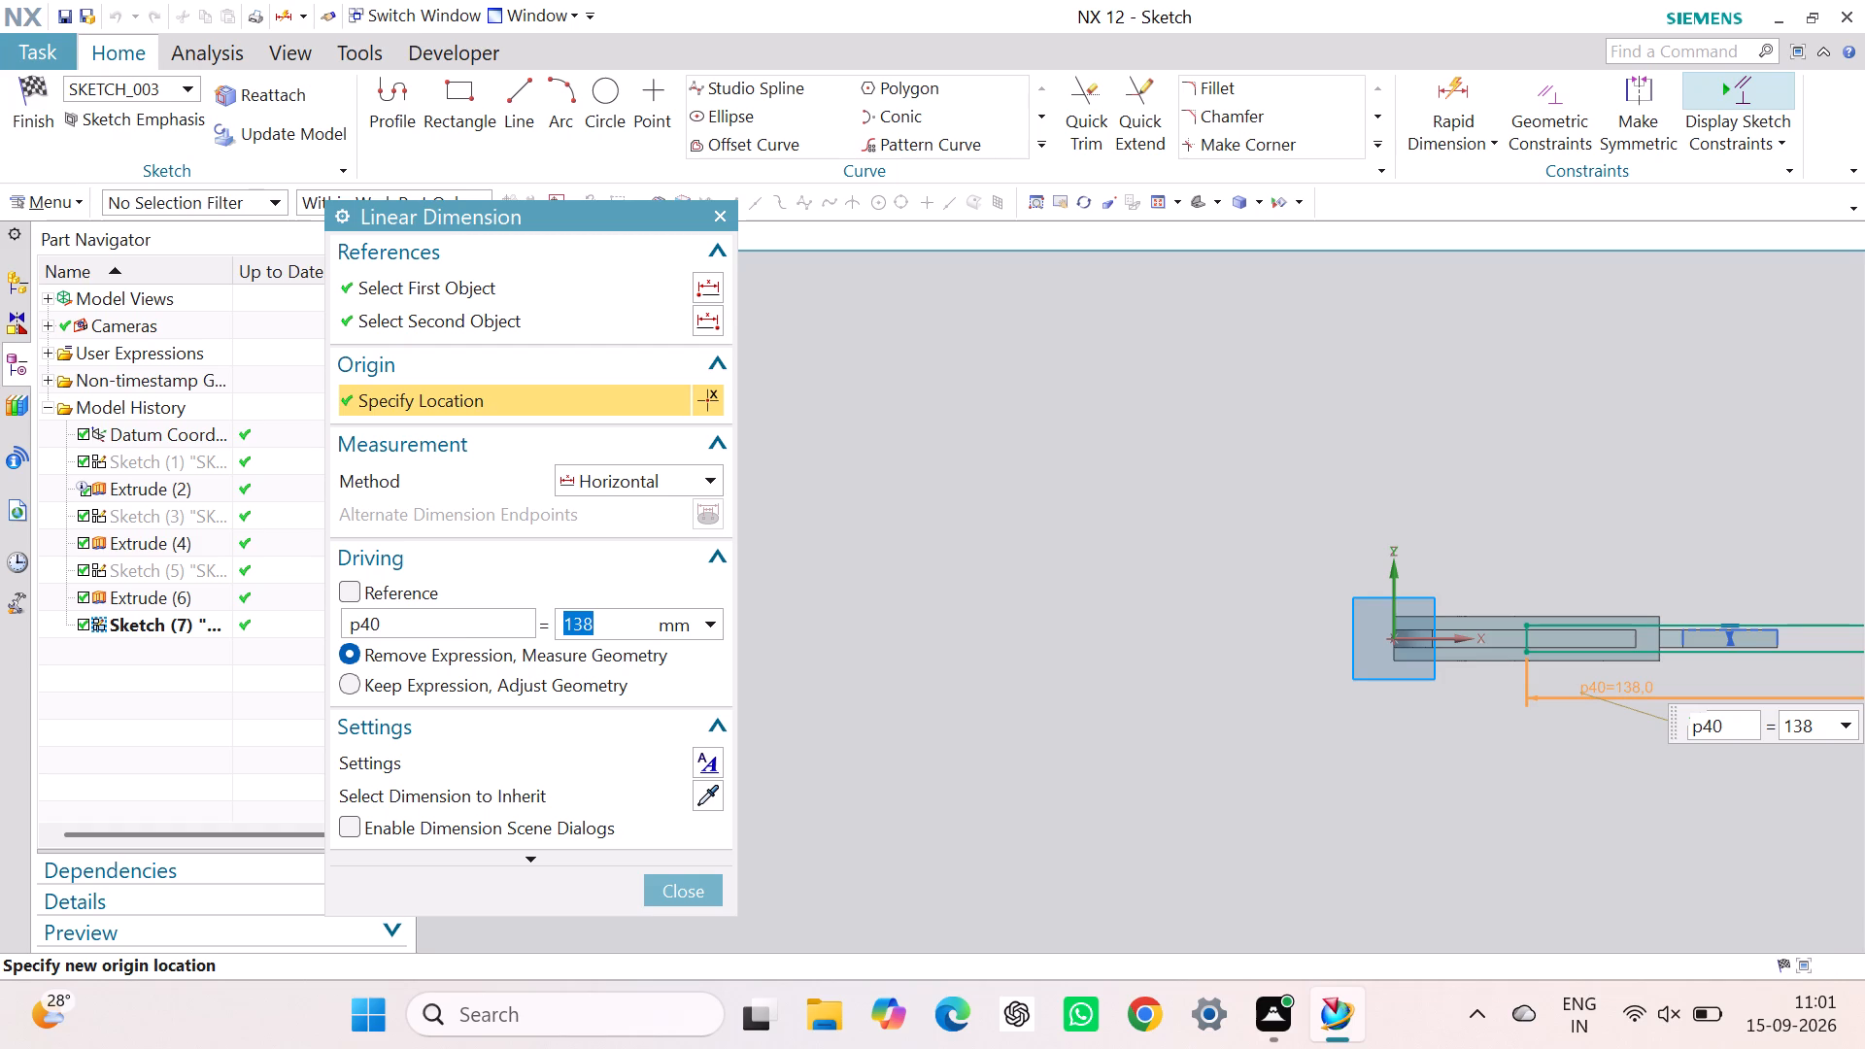
key("Right")
key("Right")
key("Right")
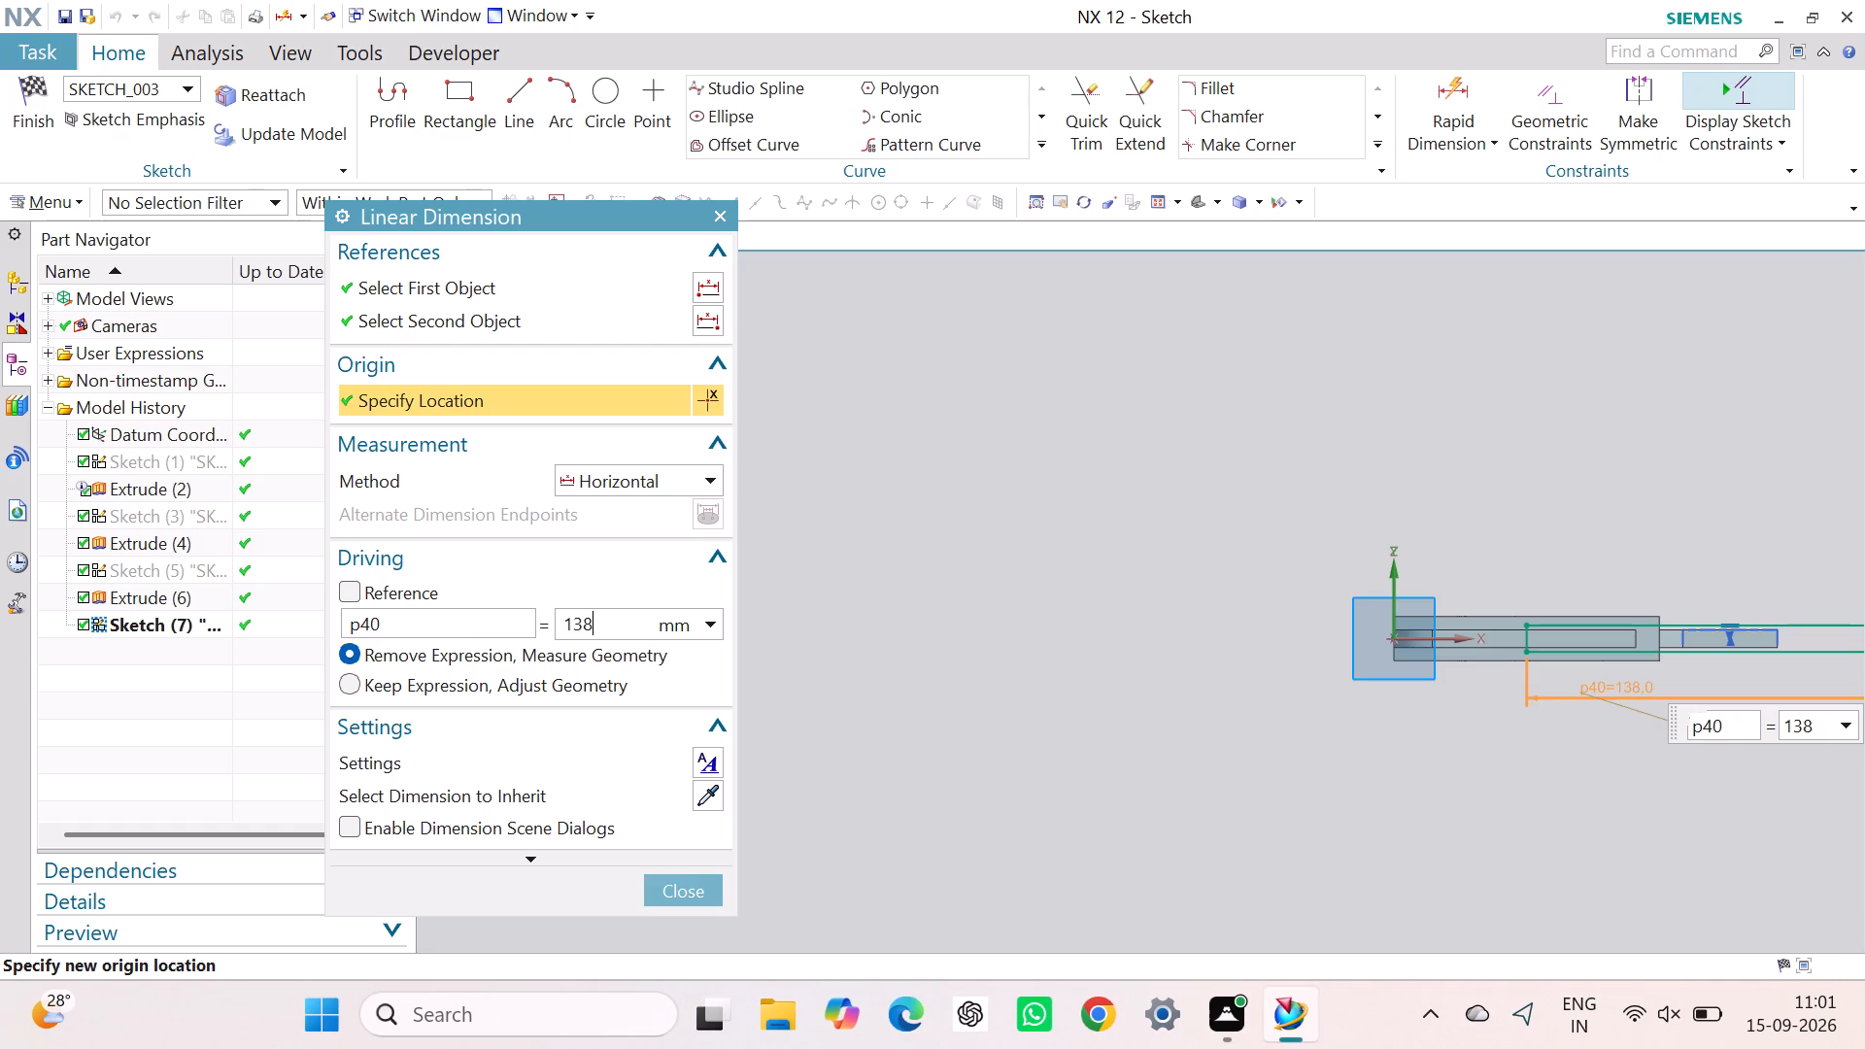
type("-80")
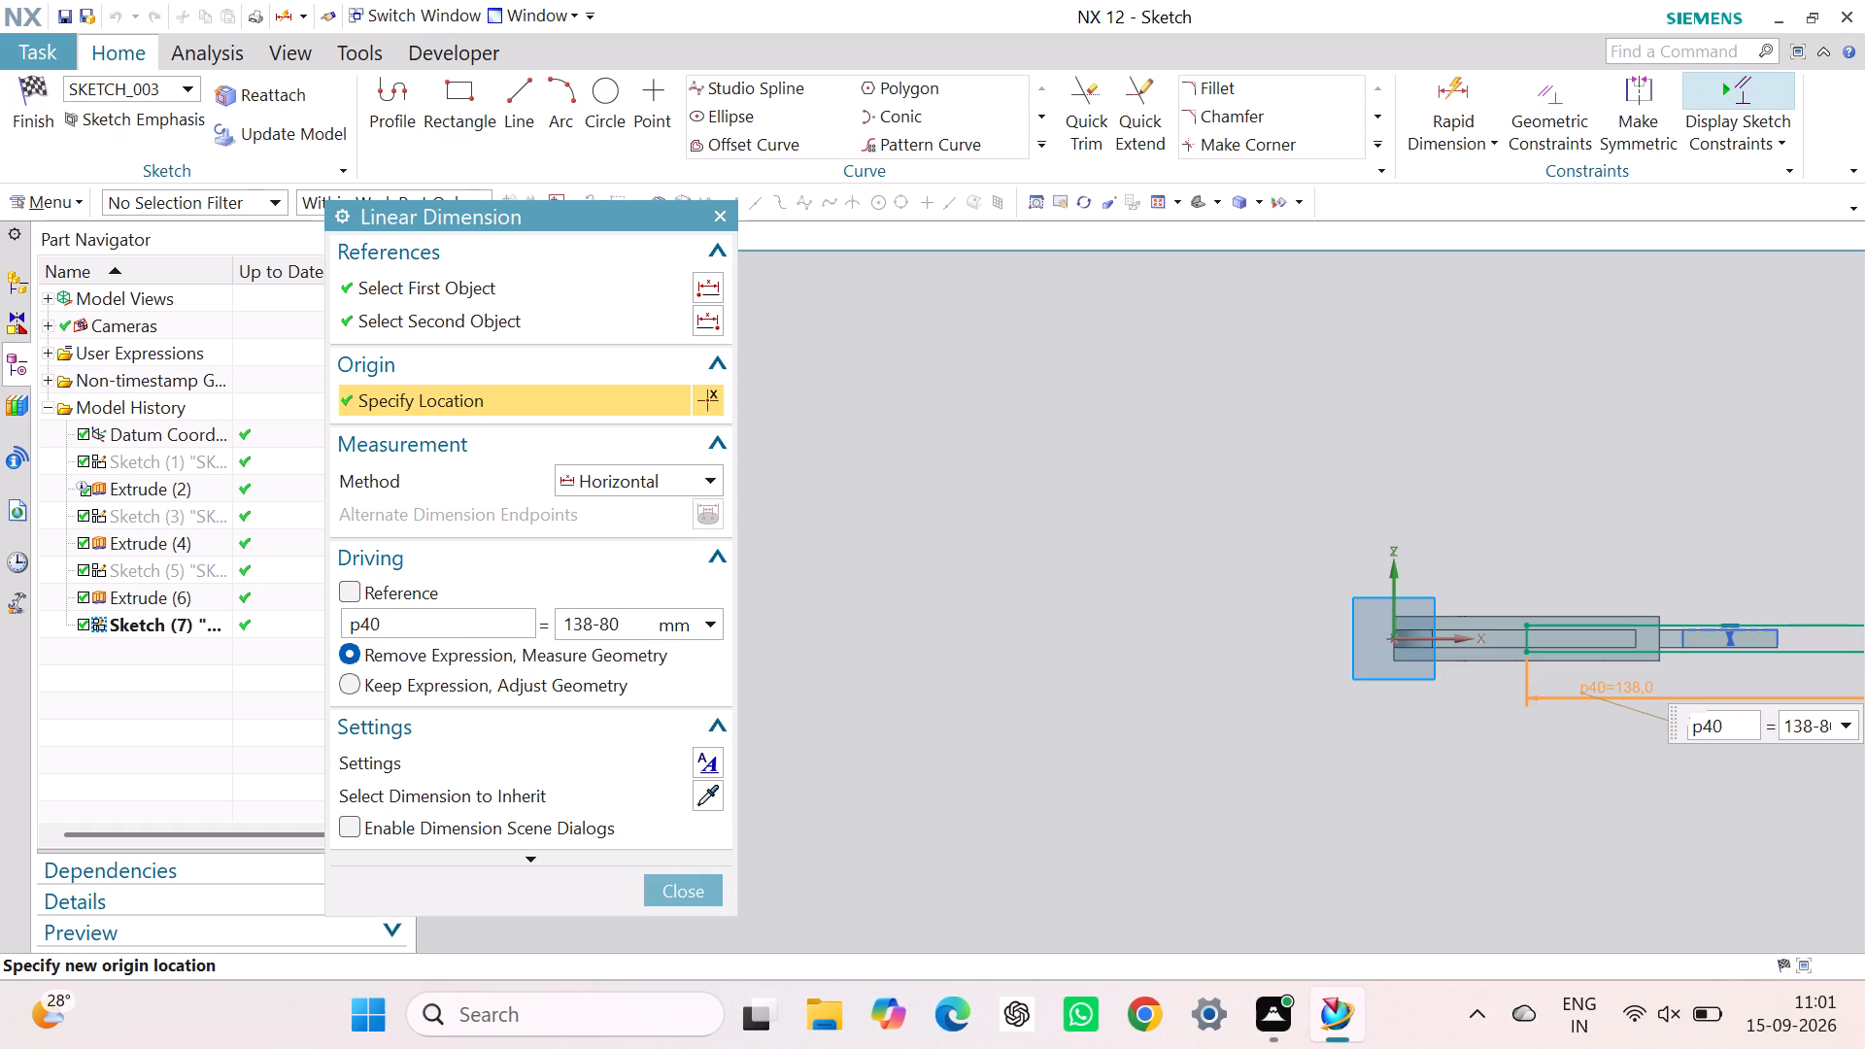
key("Return")
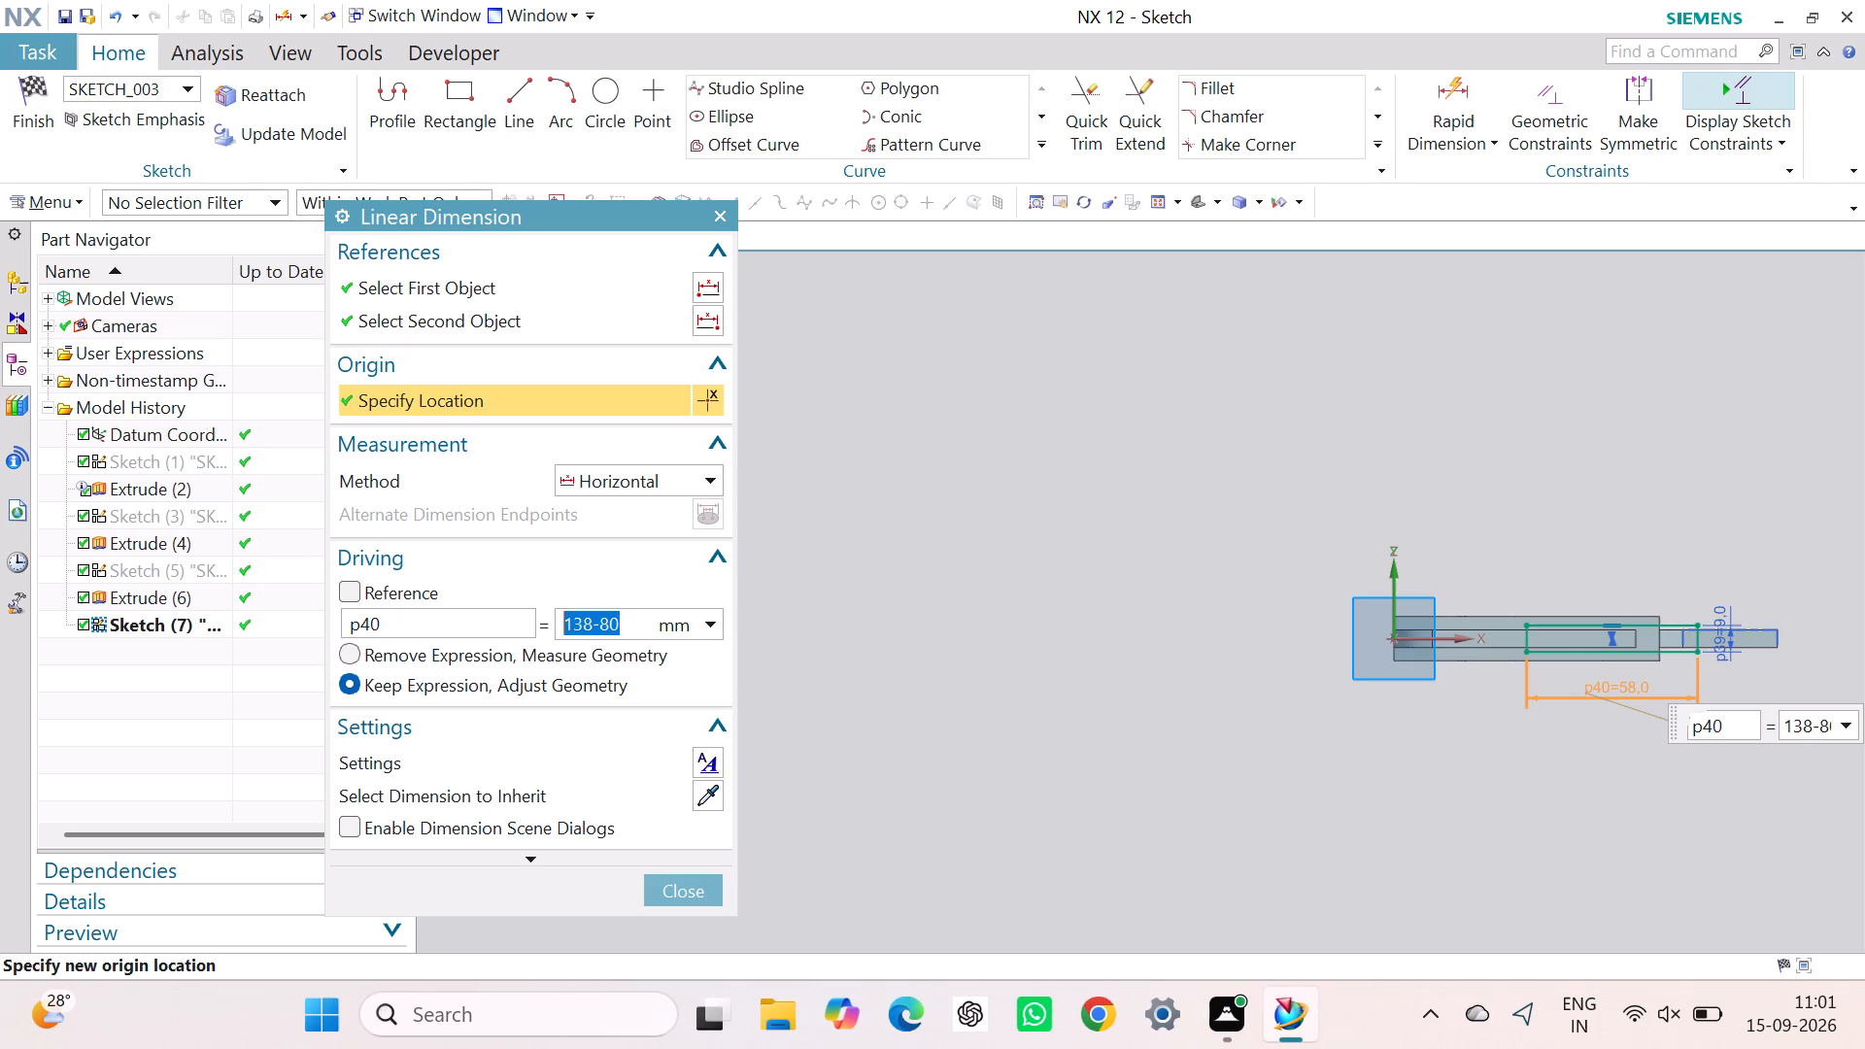
scroll(1674, 607, "up", 4)
scroll(1639, 628, "down", 1)
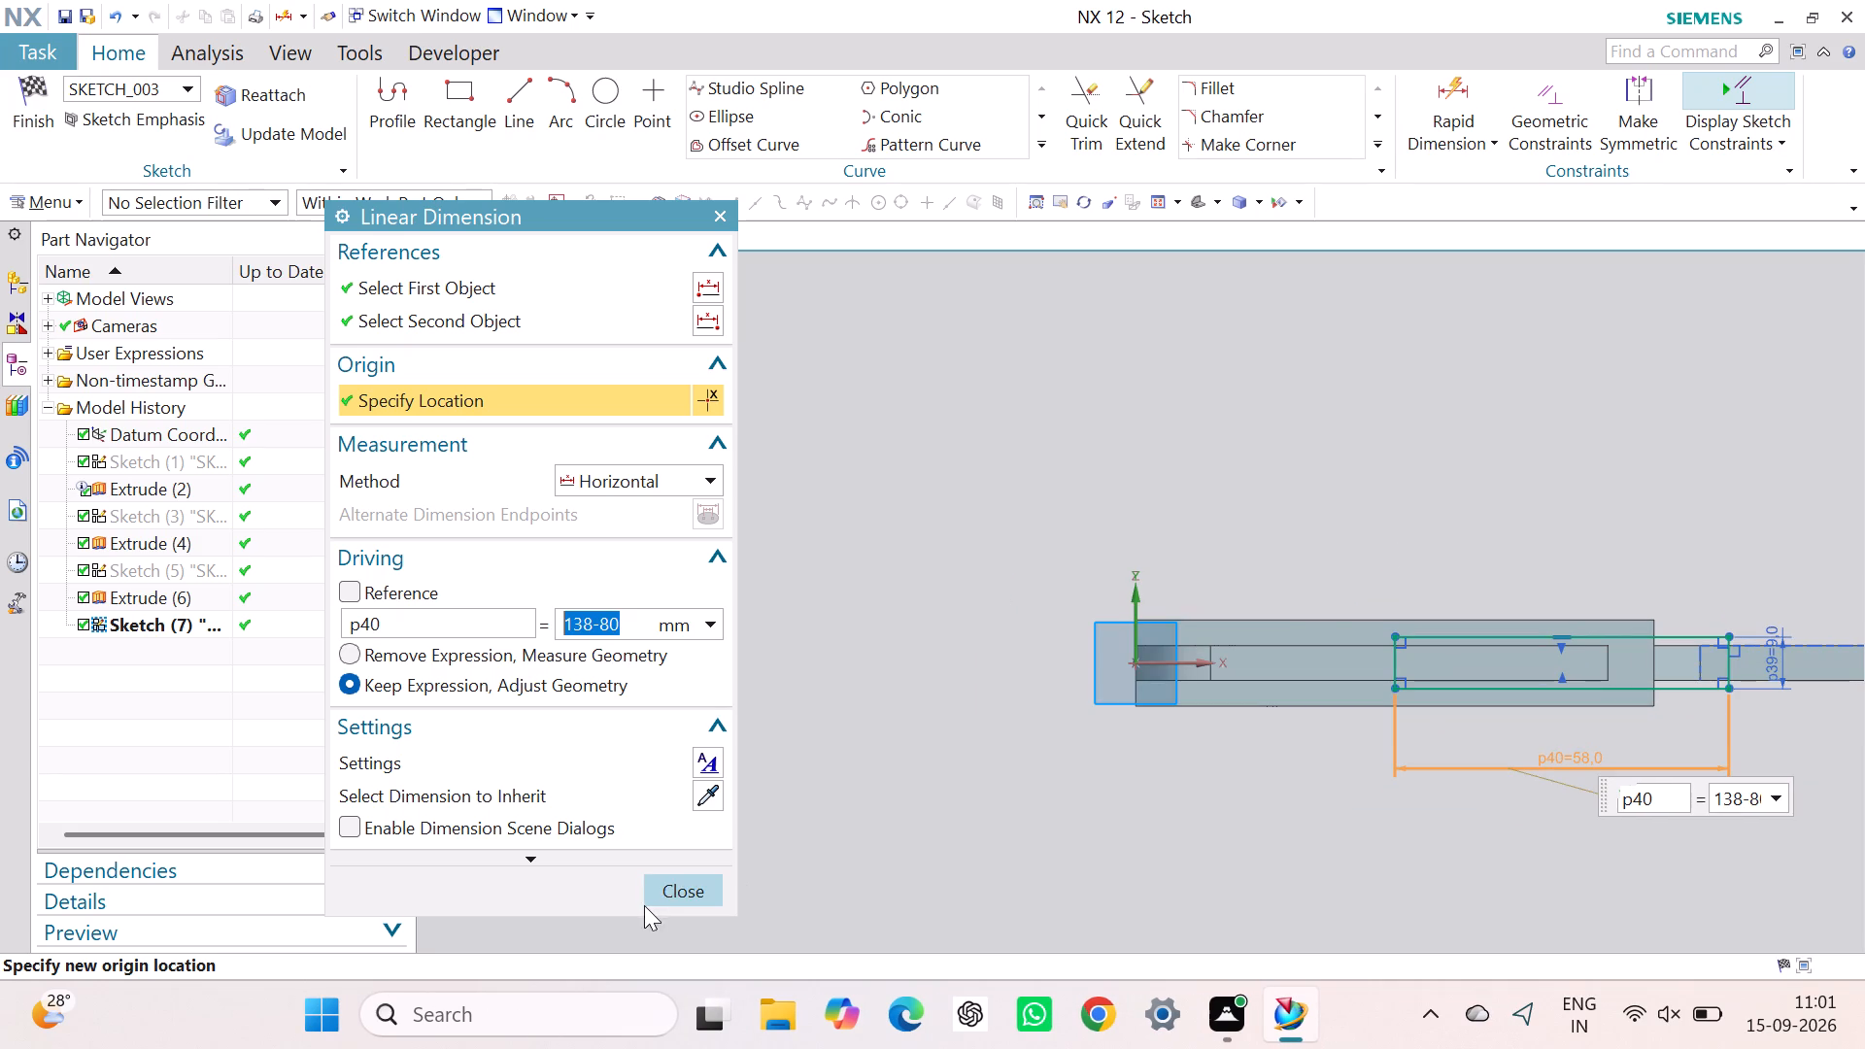
left_click(665, 883)
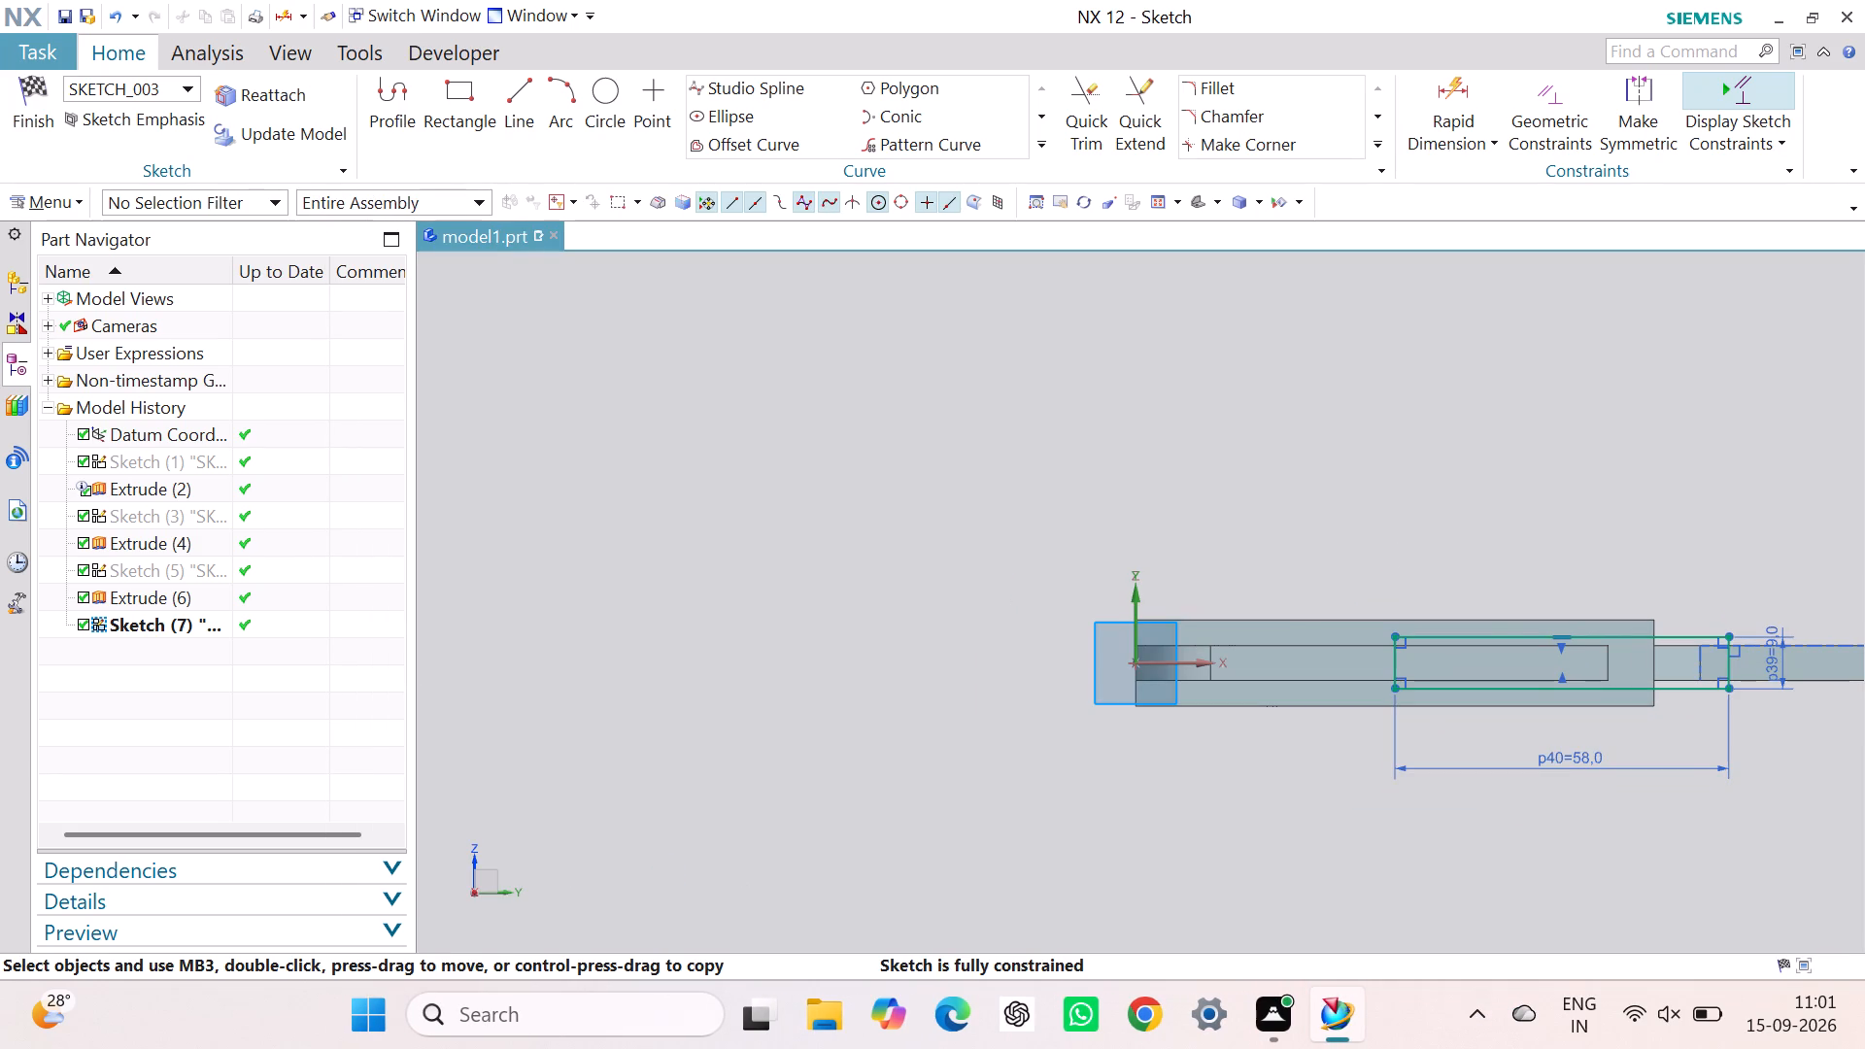
Delete the rectangle's length dimension from the sketch.
scroll(1737, 740, "up", 5)
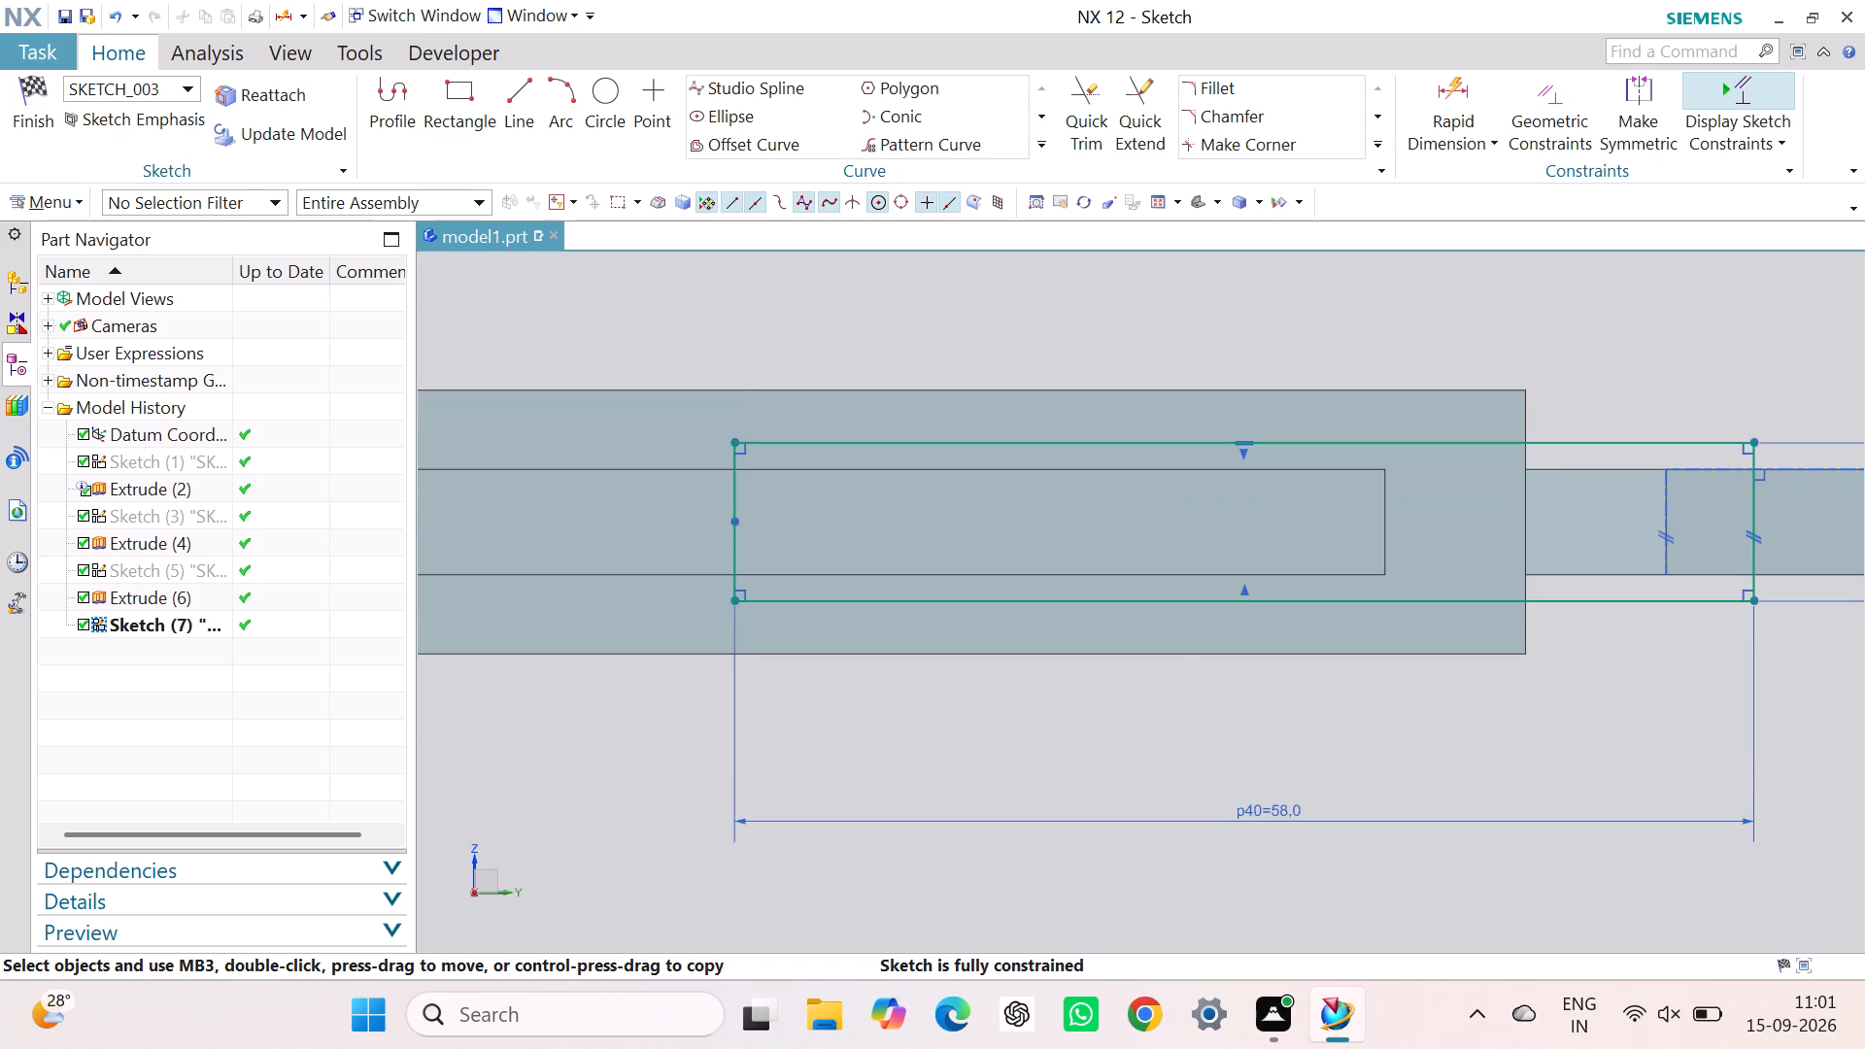
scroll(1685, 725, "down", 2)
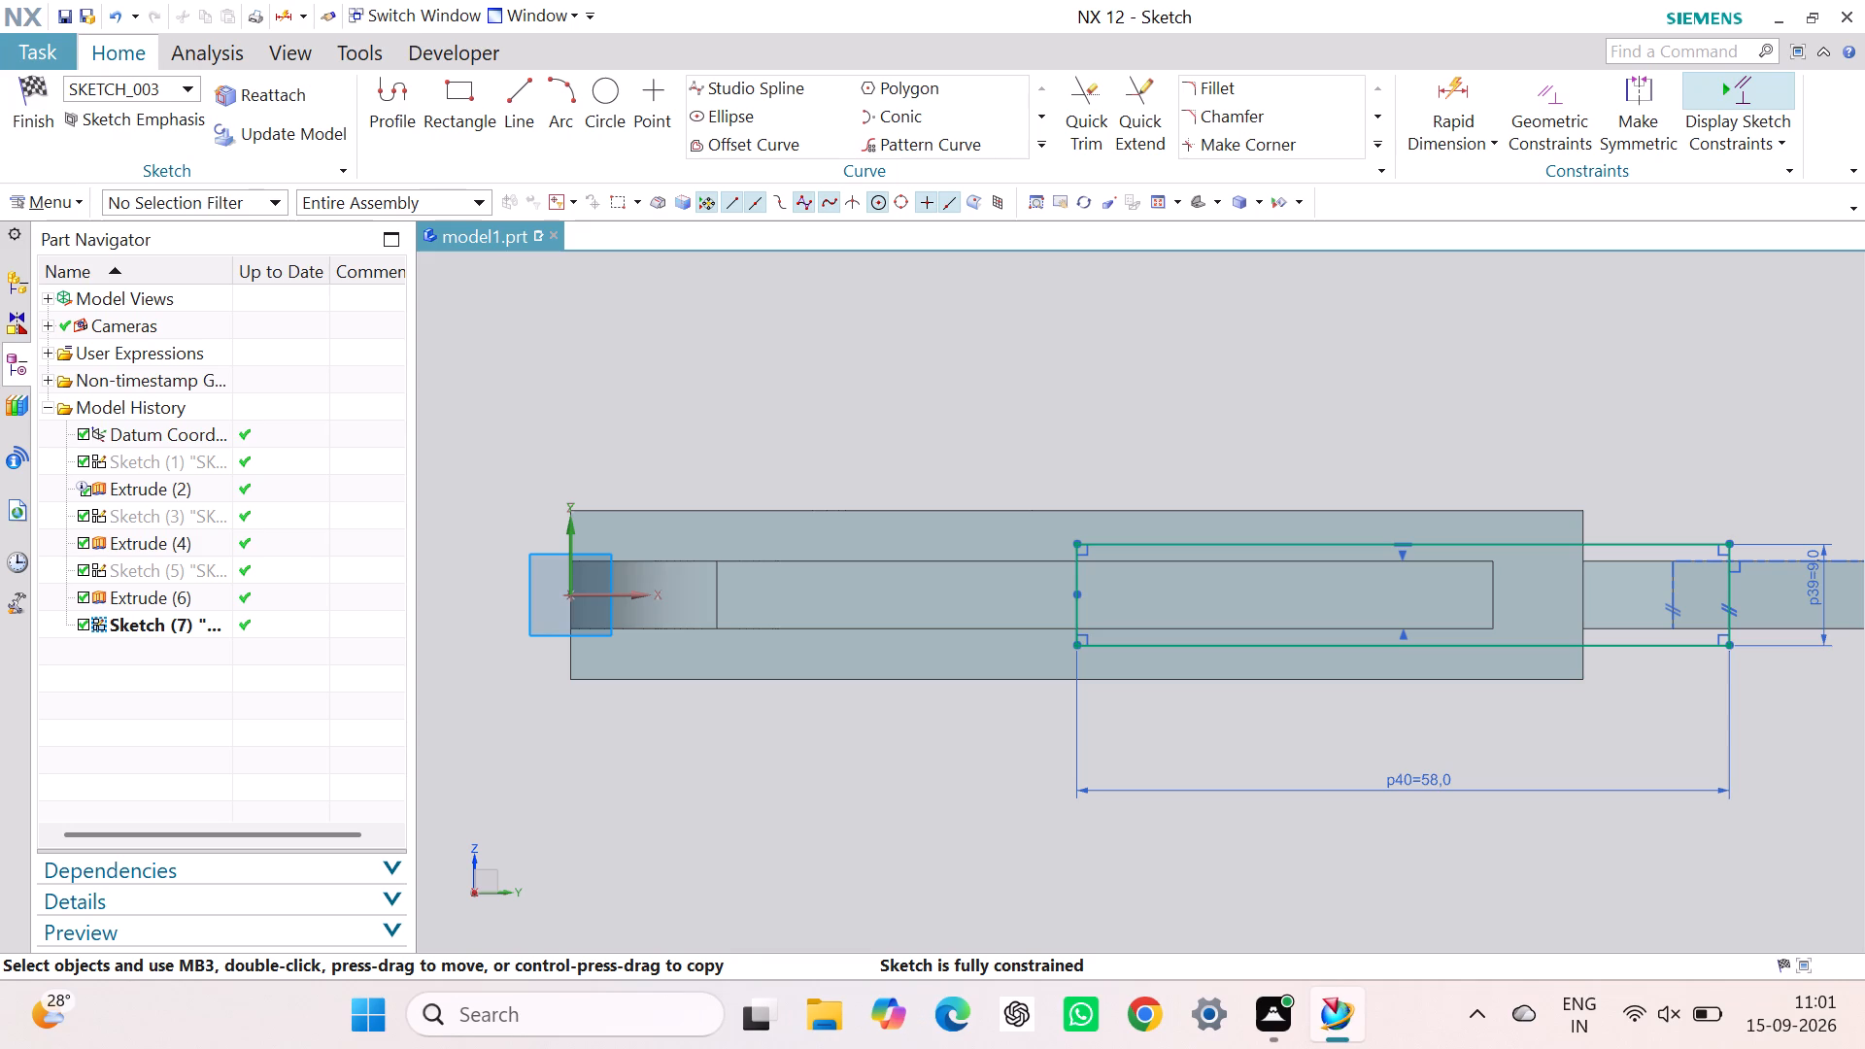
left_click(1317, 790)
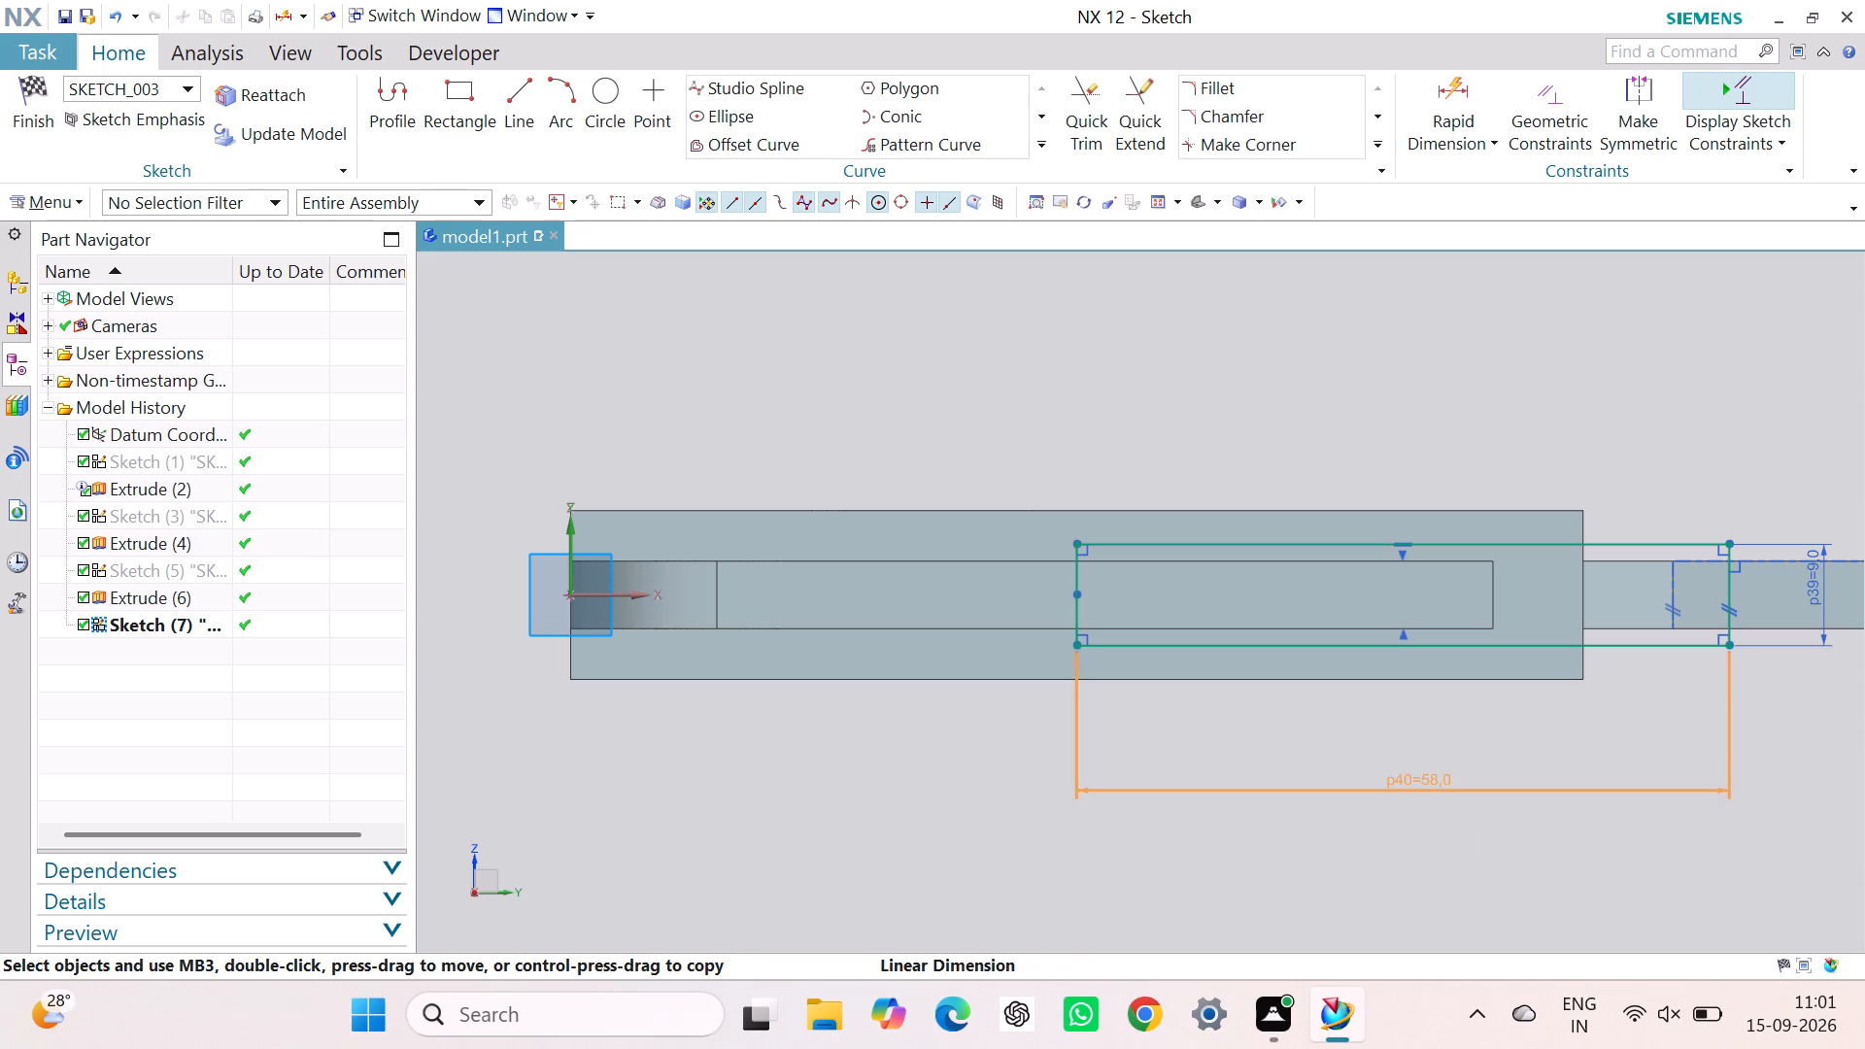
right_click(1316, 790)
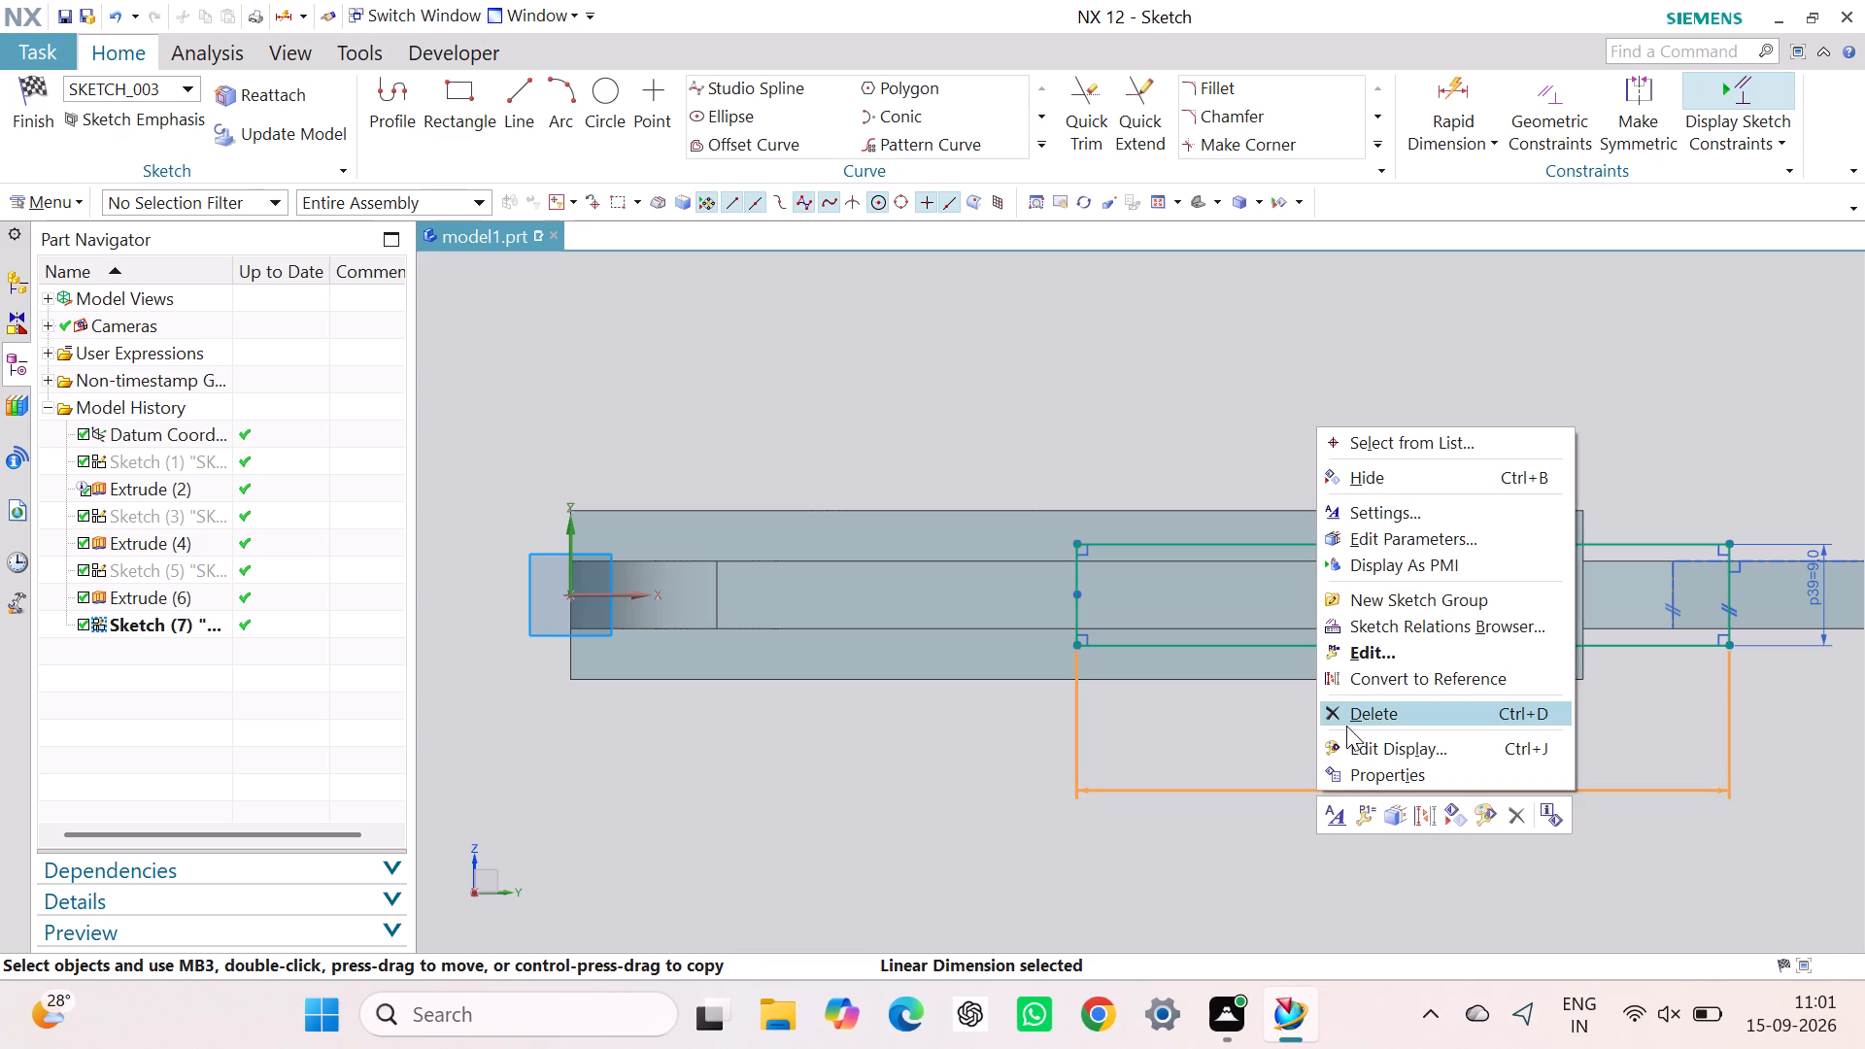
left_click(1347, 719)
left_click(960, 562)
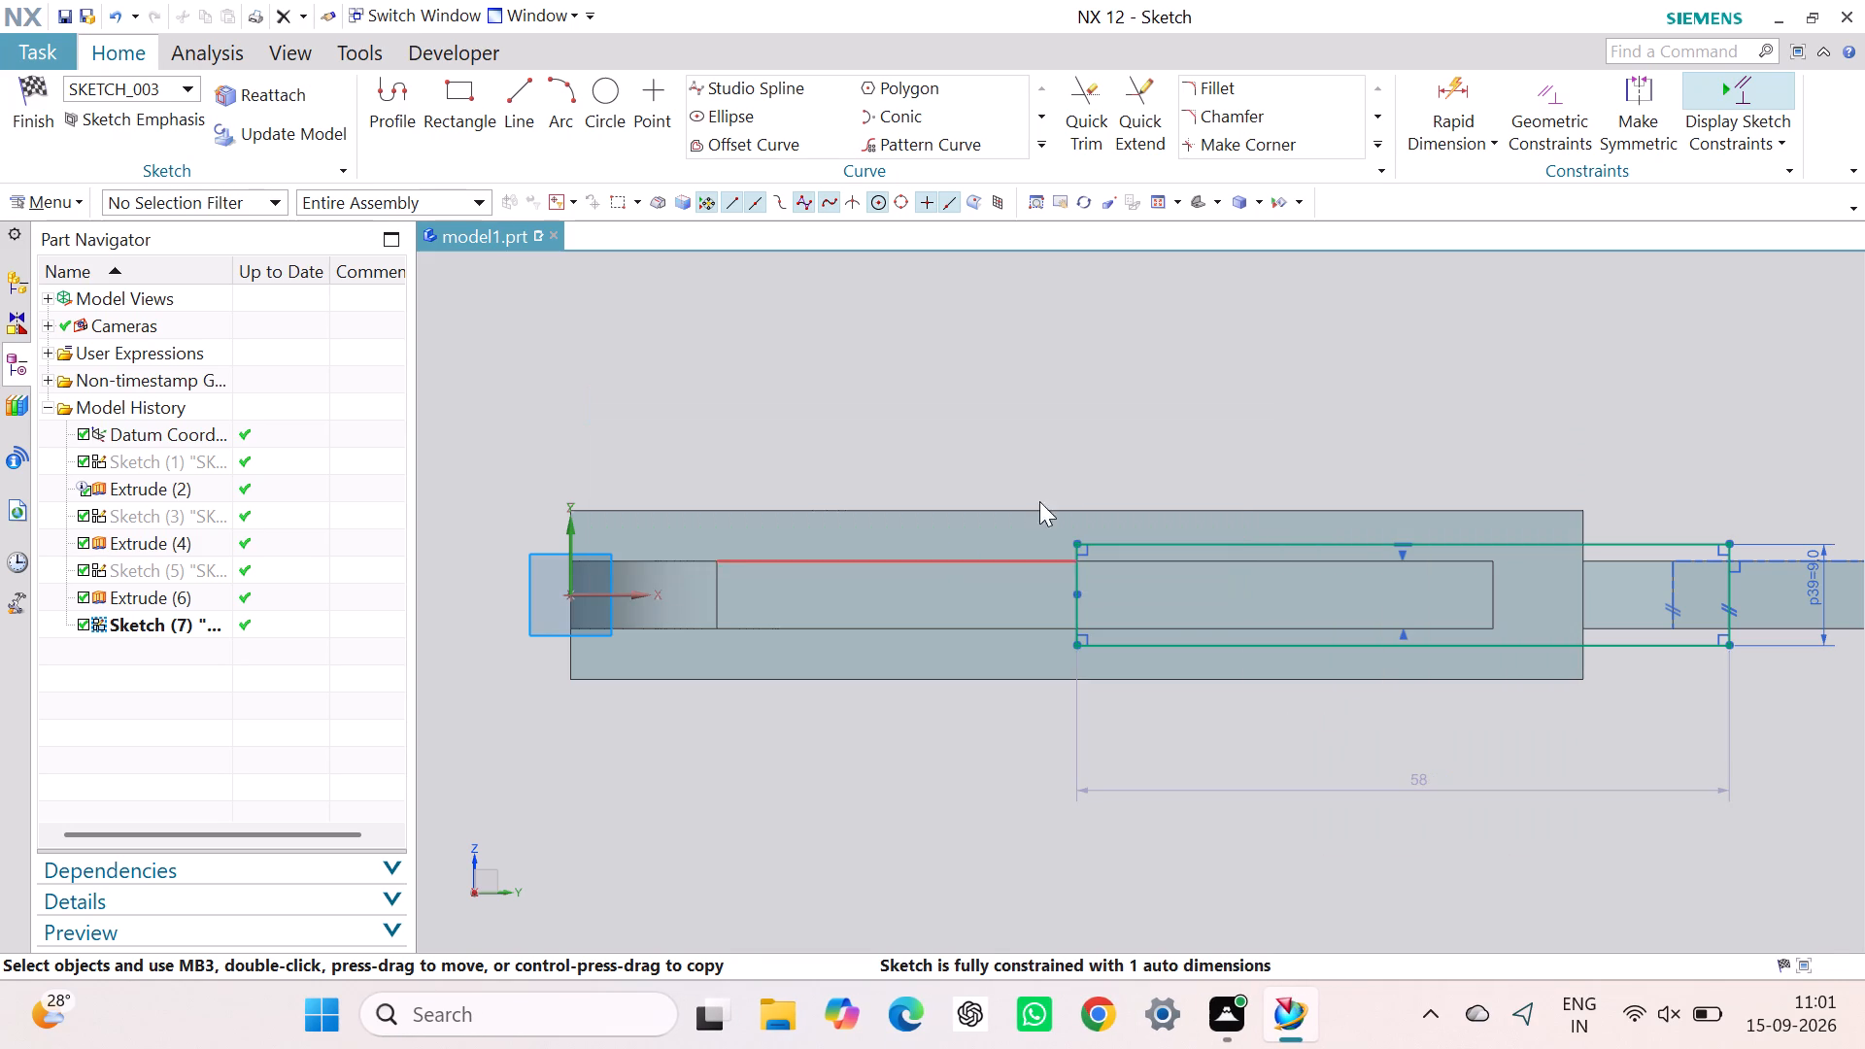
Add a horizontal rapid dimension from the rectangle's far lower corner to the plate's lower corner at the origin end, placed below the plate.
left_click(1432, 91)
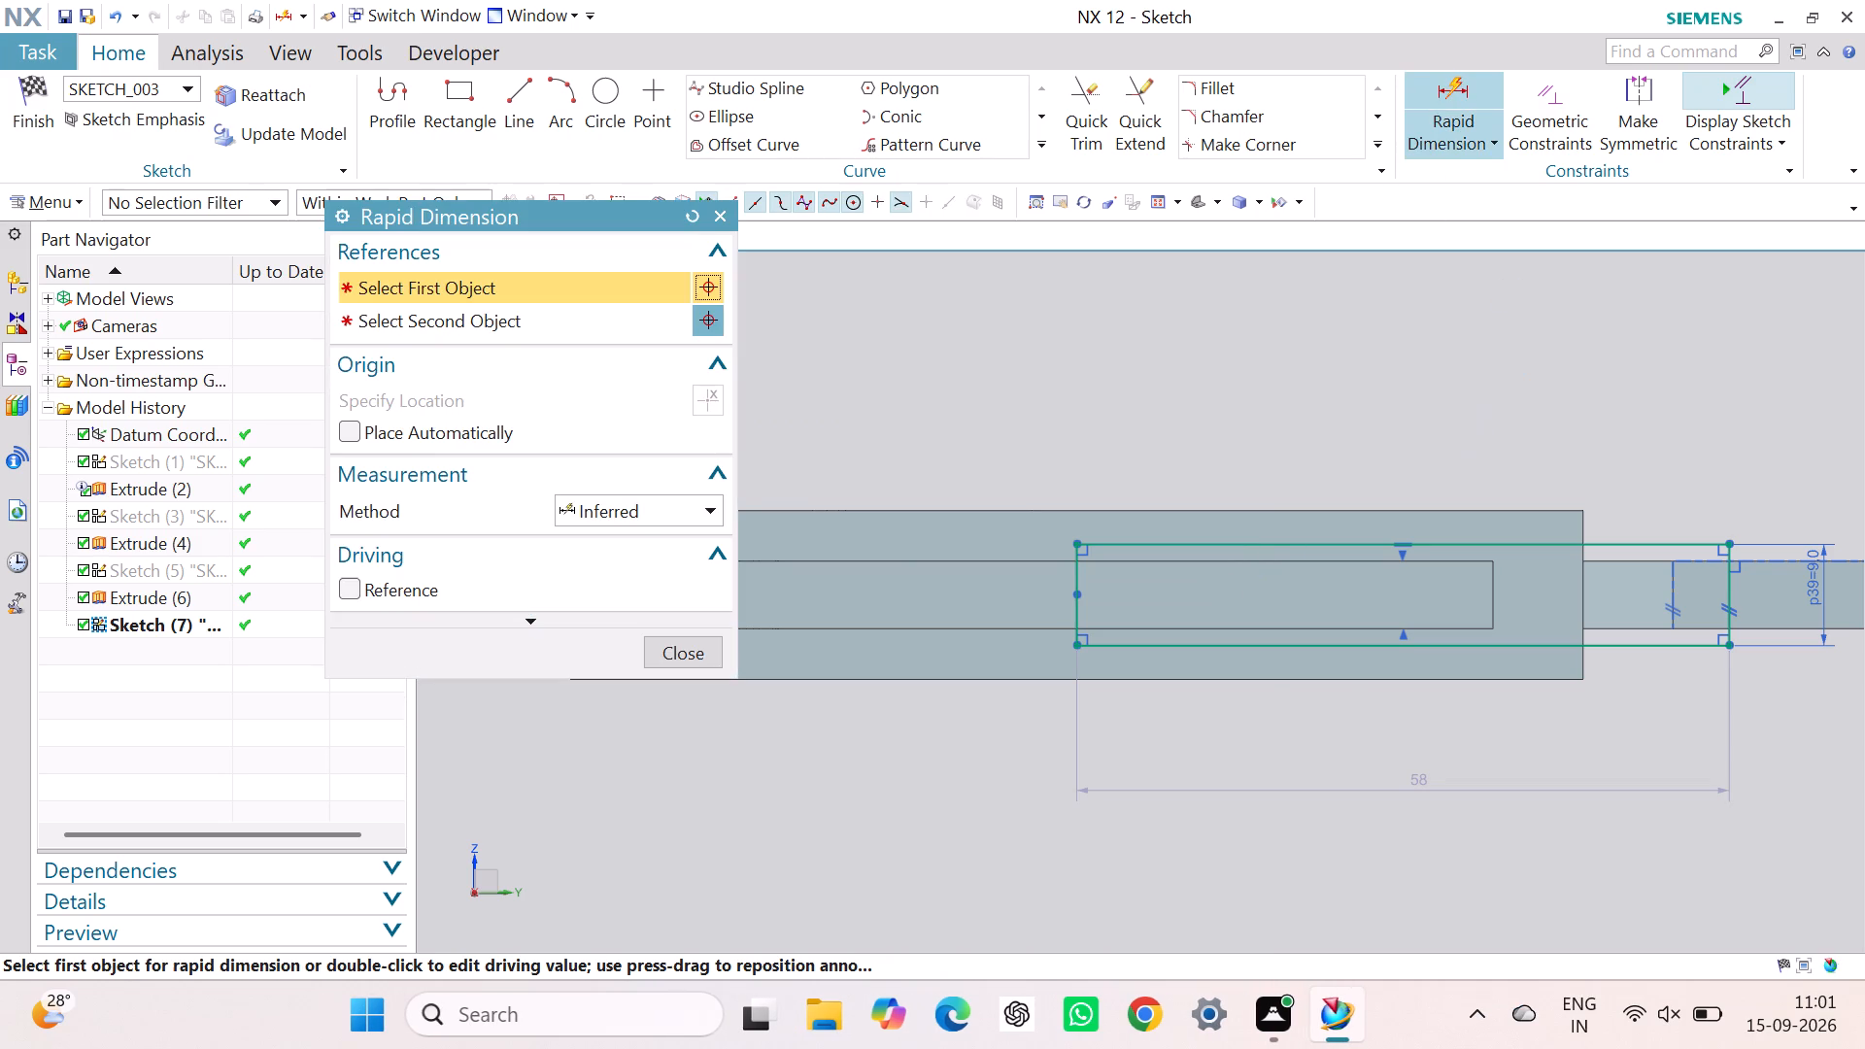
scroll(948, 616, "up", 3)
scroll(947, 610, "down", 6)
scroll(1451, 647, "down", 1)
scroll(1436, 643, "up", 2)
left_click(1390, 626)
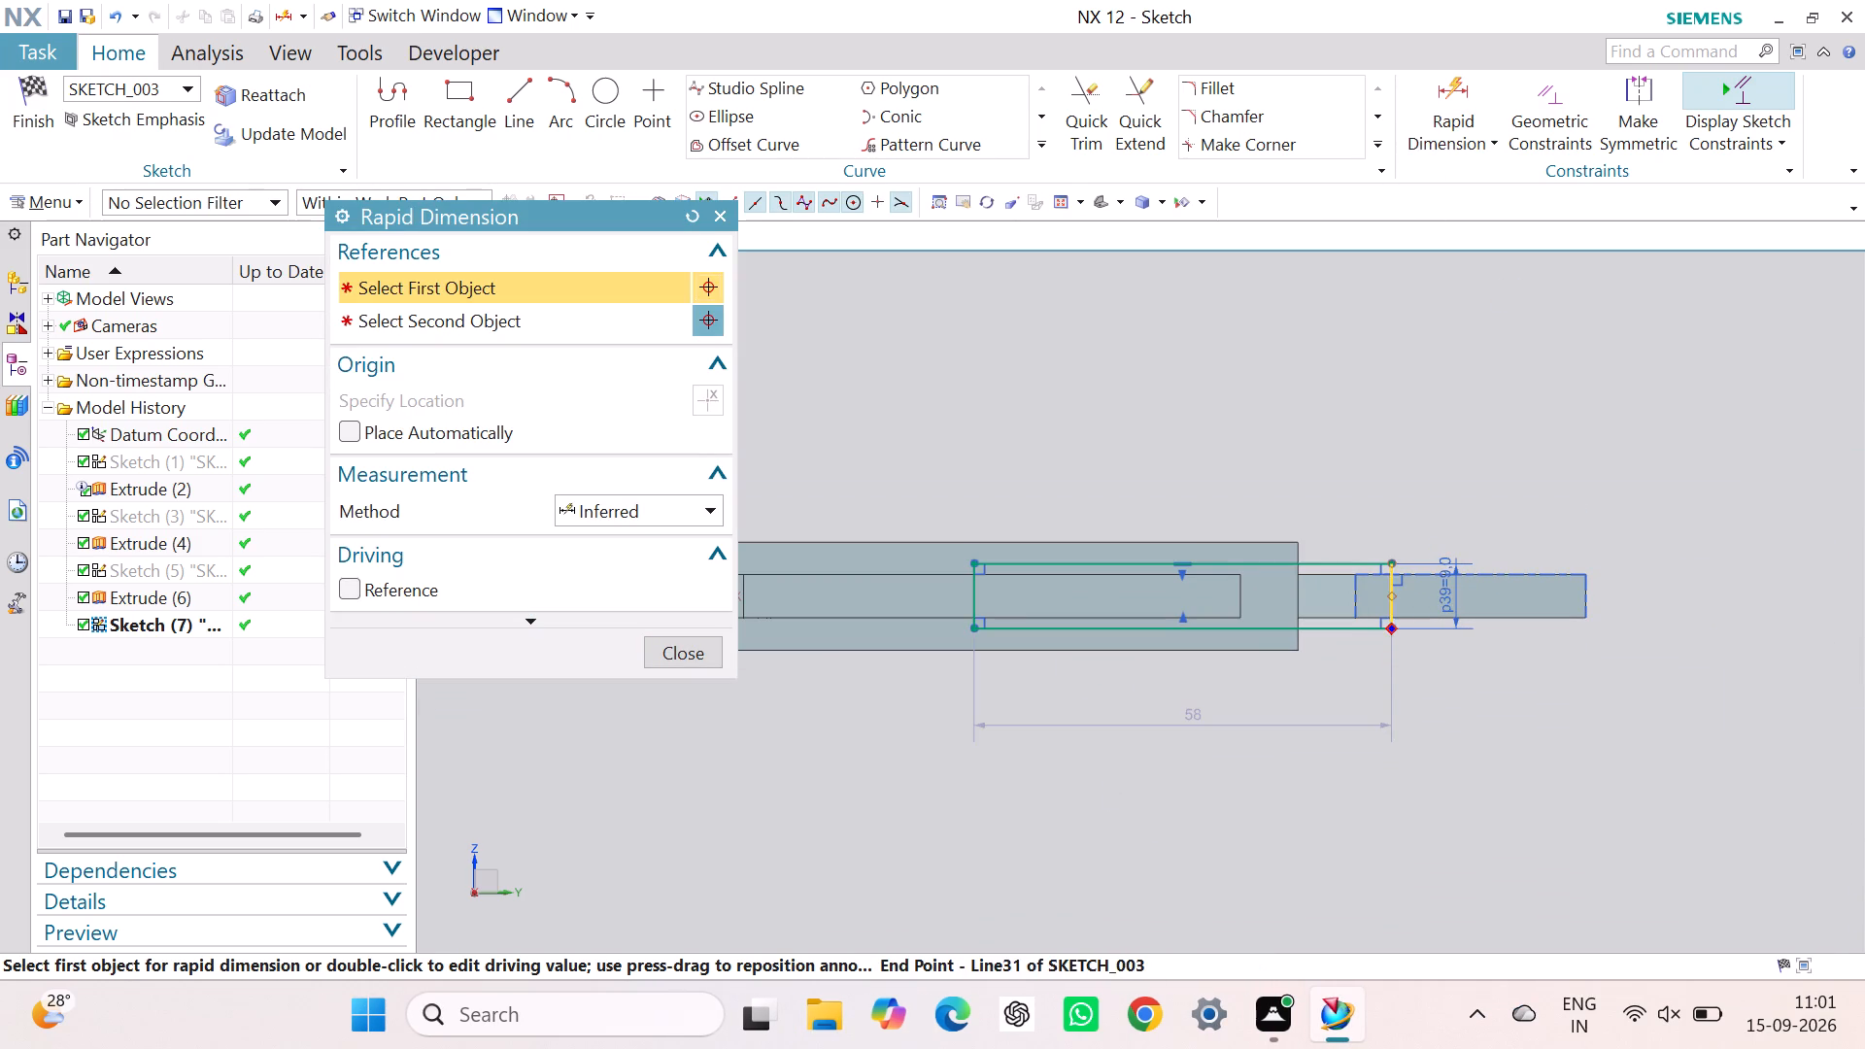
scroll(1269, 672, "up", 5)
scroll(1239, 656, "down", 4)
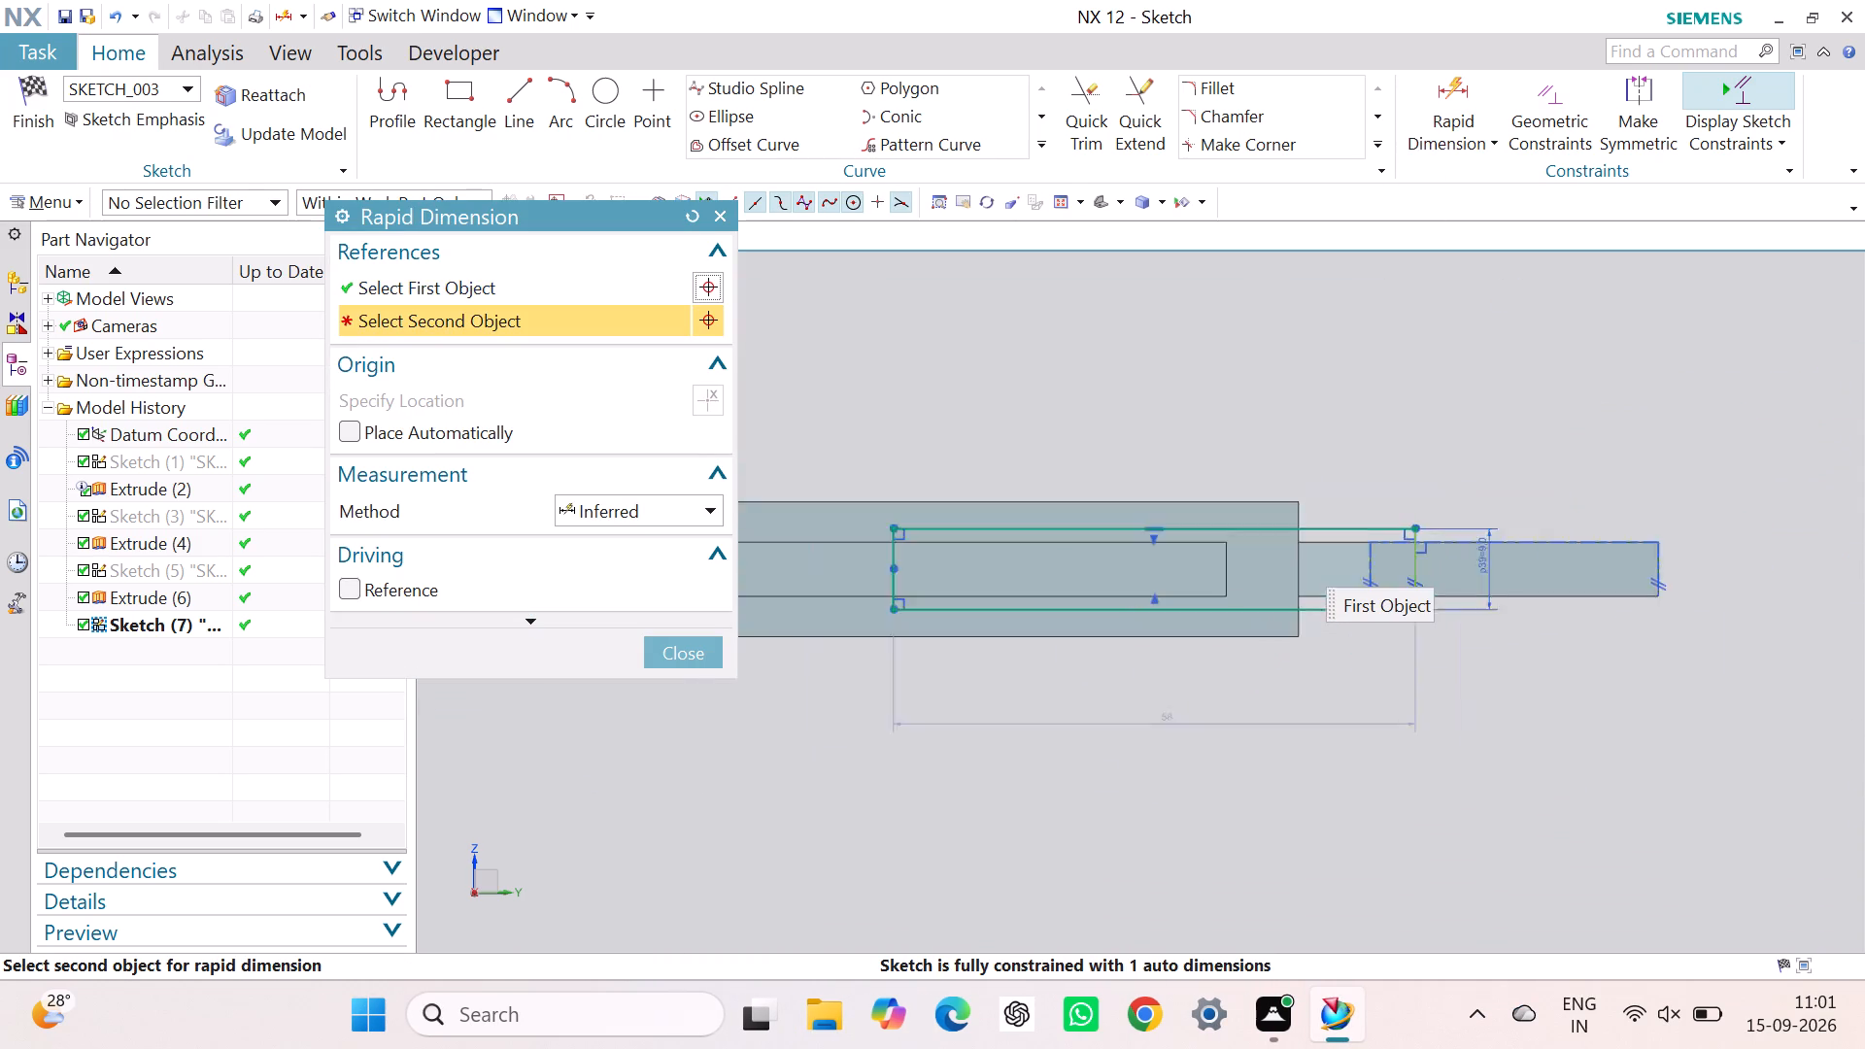
scroll(1239, 654, "down", 7)
scroll(999, 641, "up", 13)
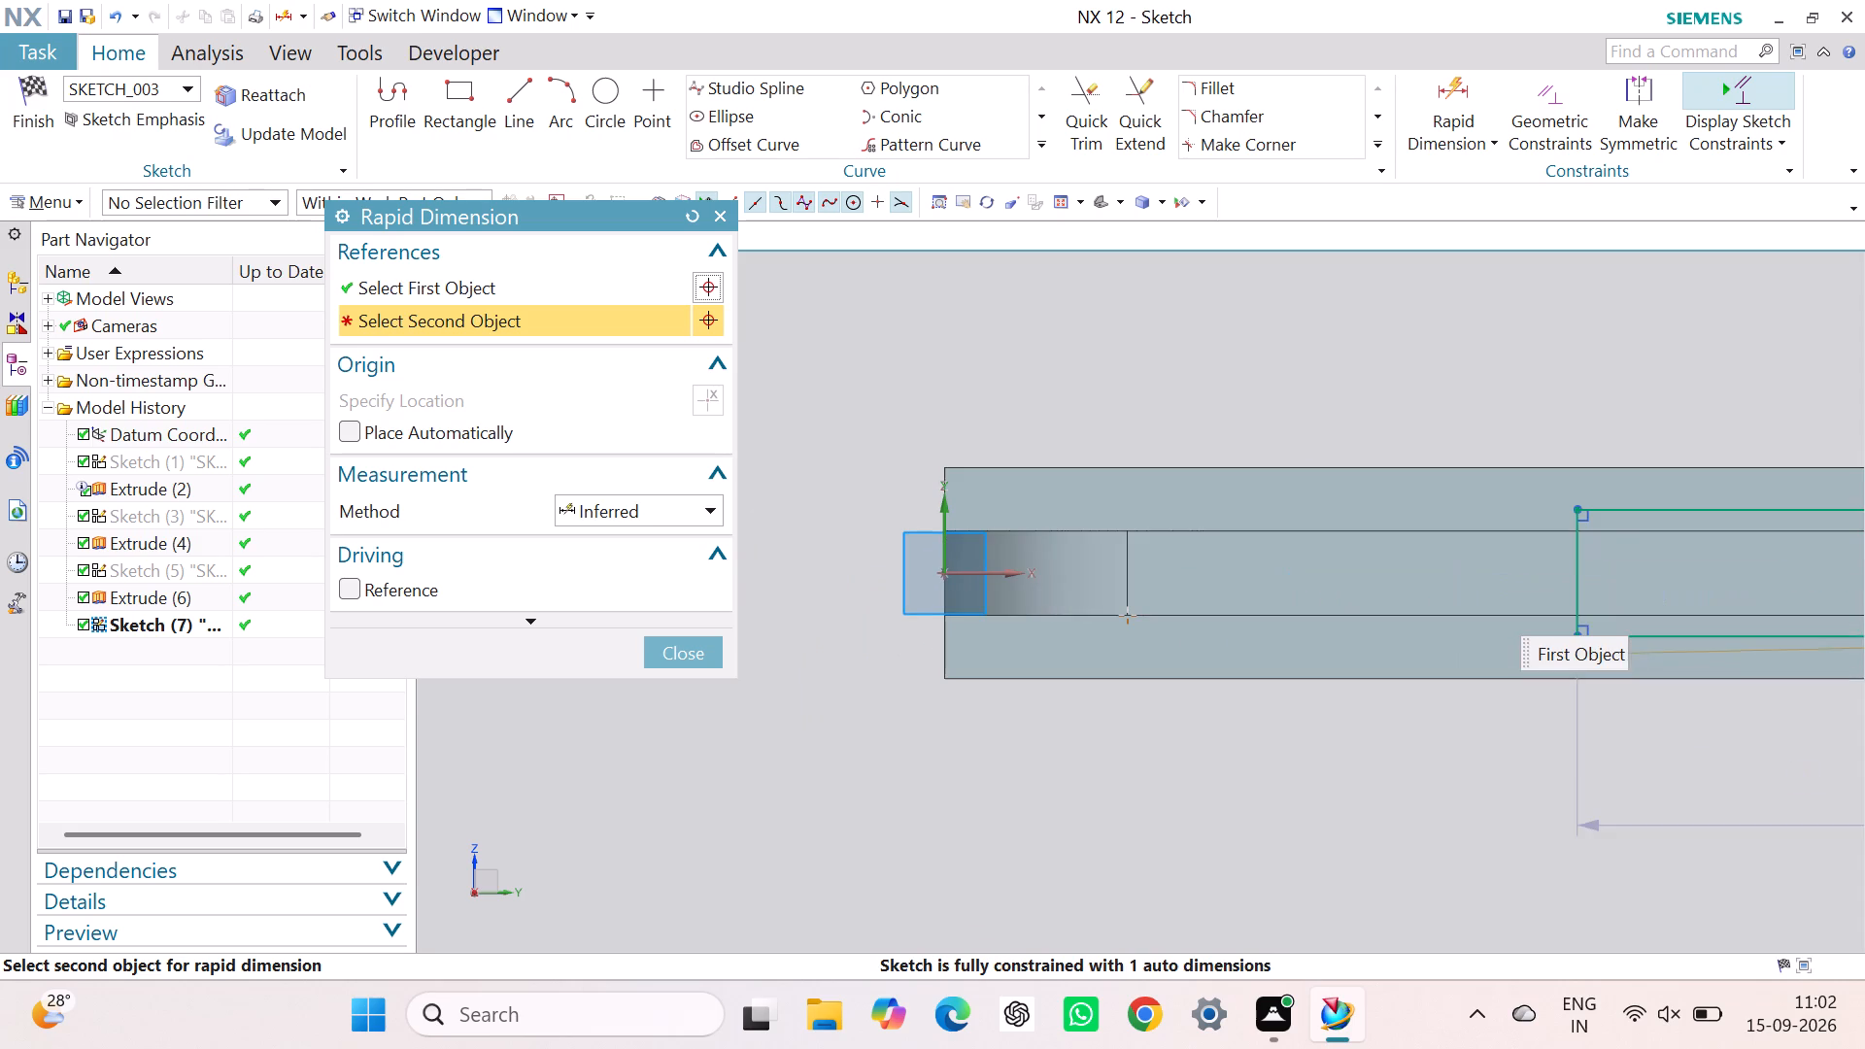
left_click(944, 681)
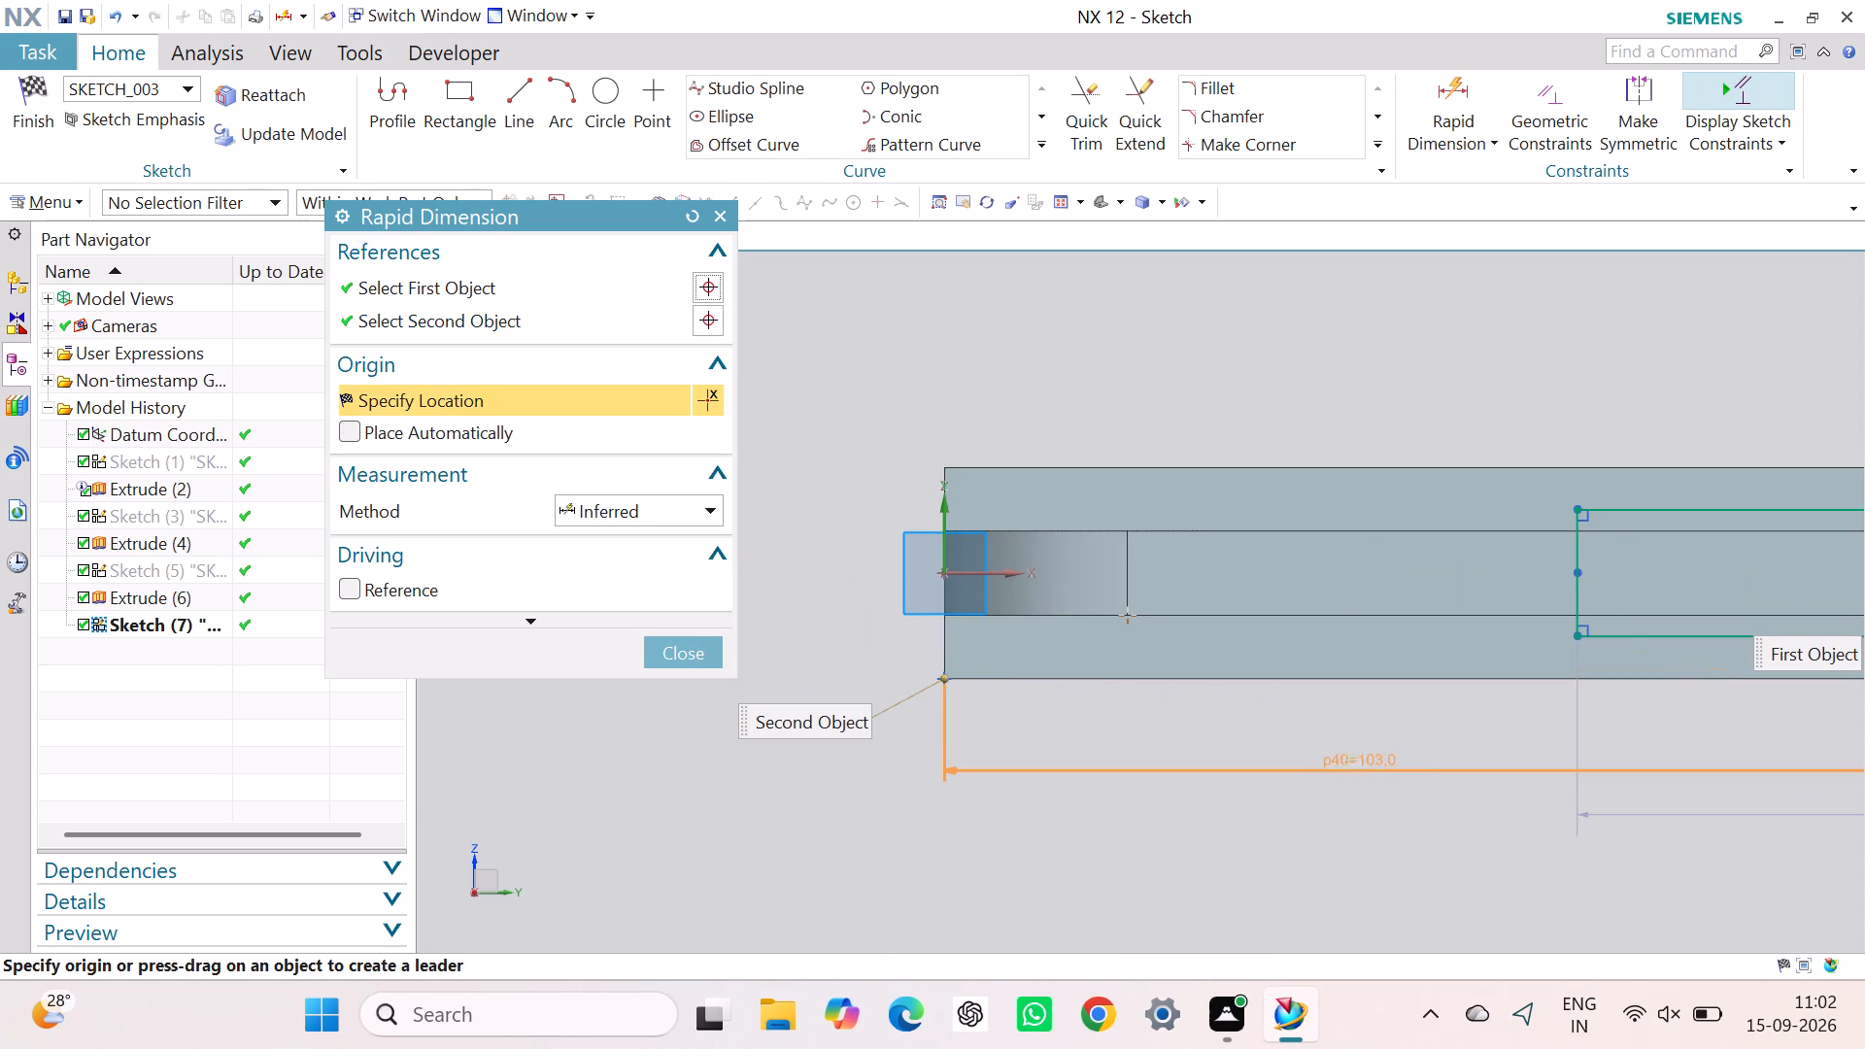
left_click(1423, 765)
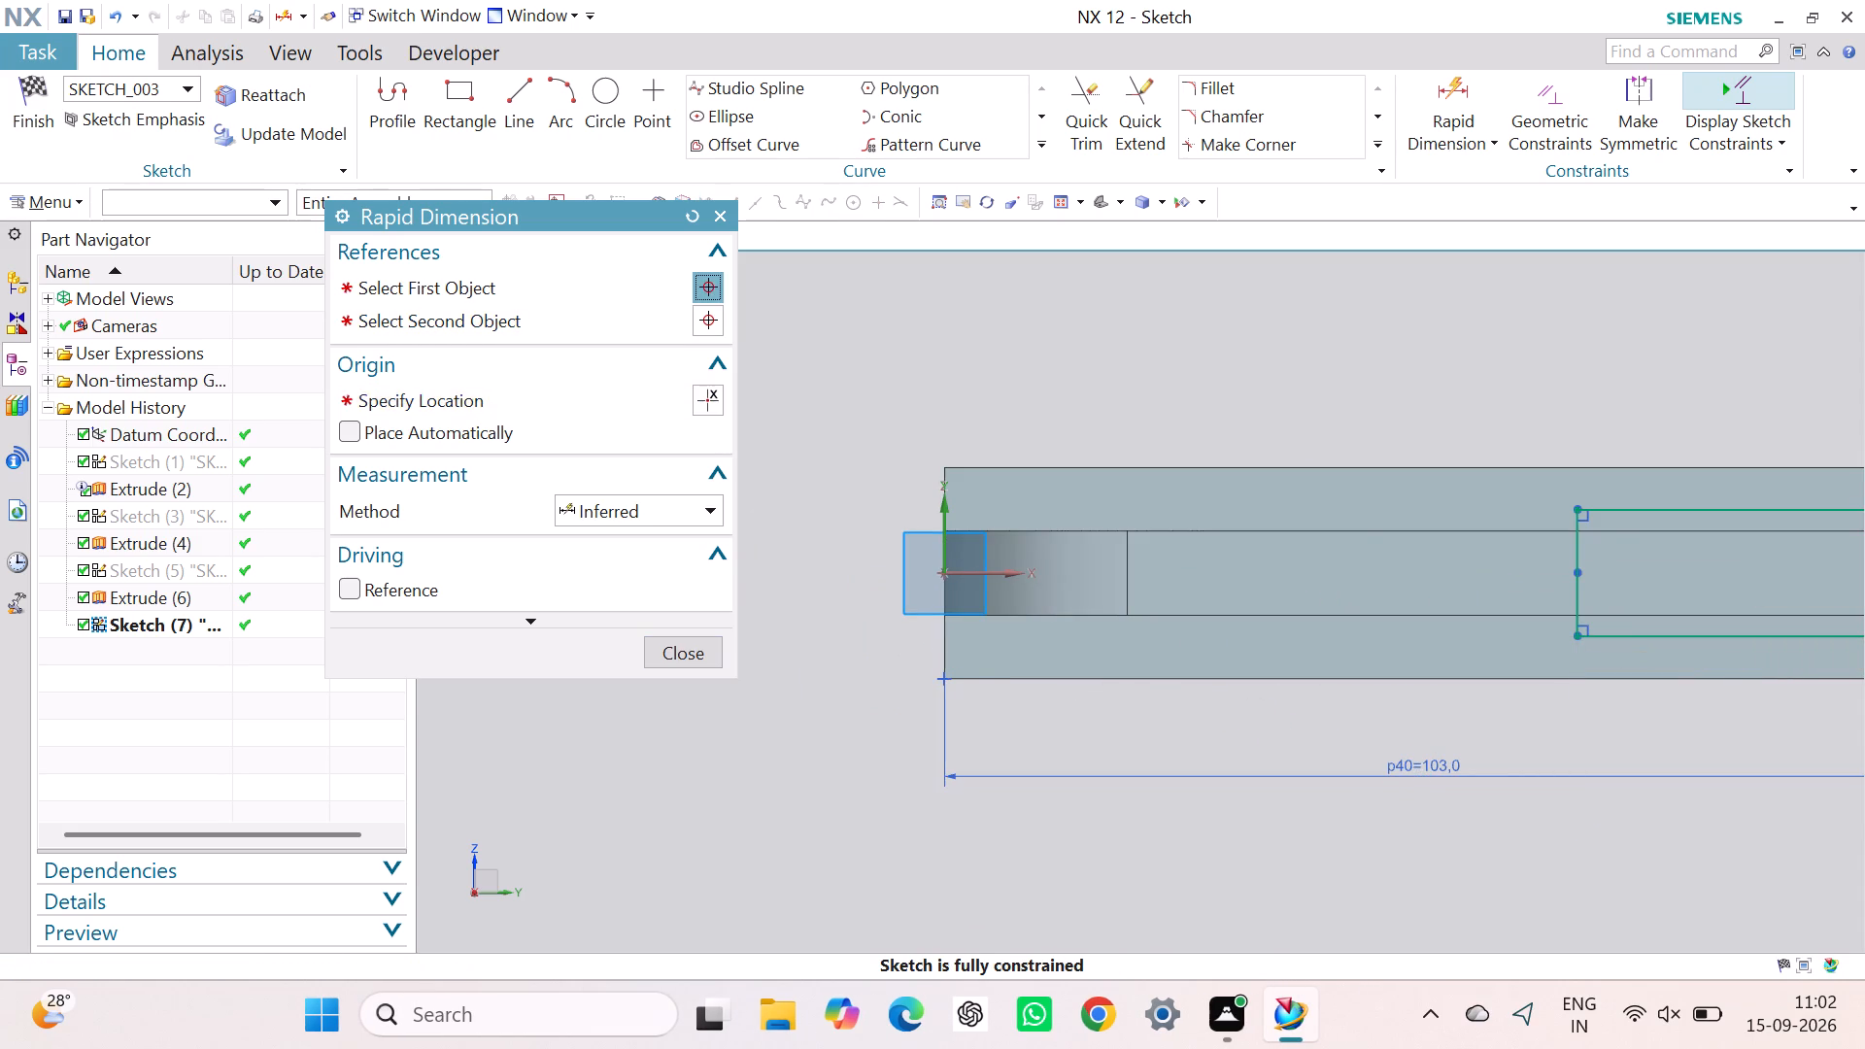
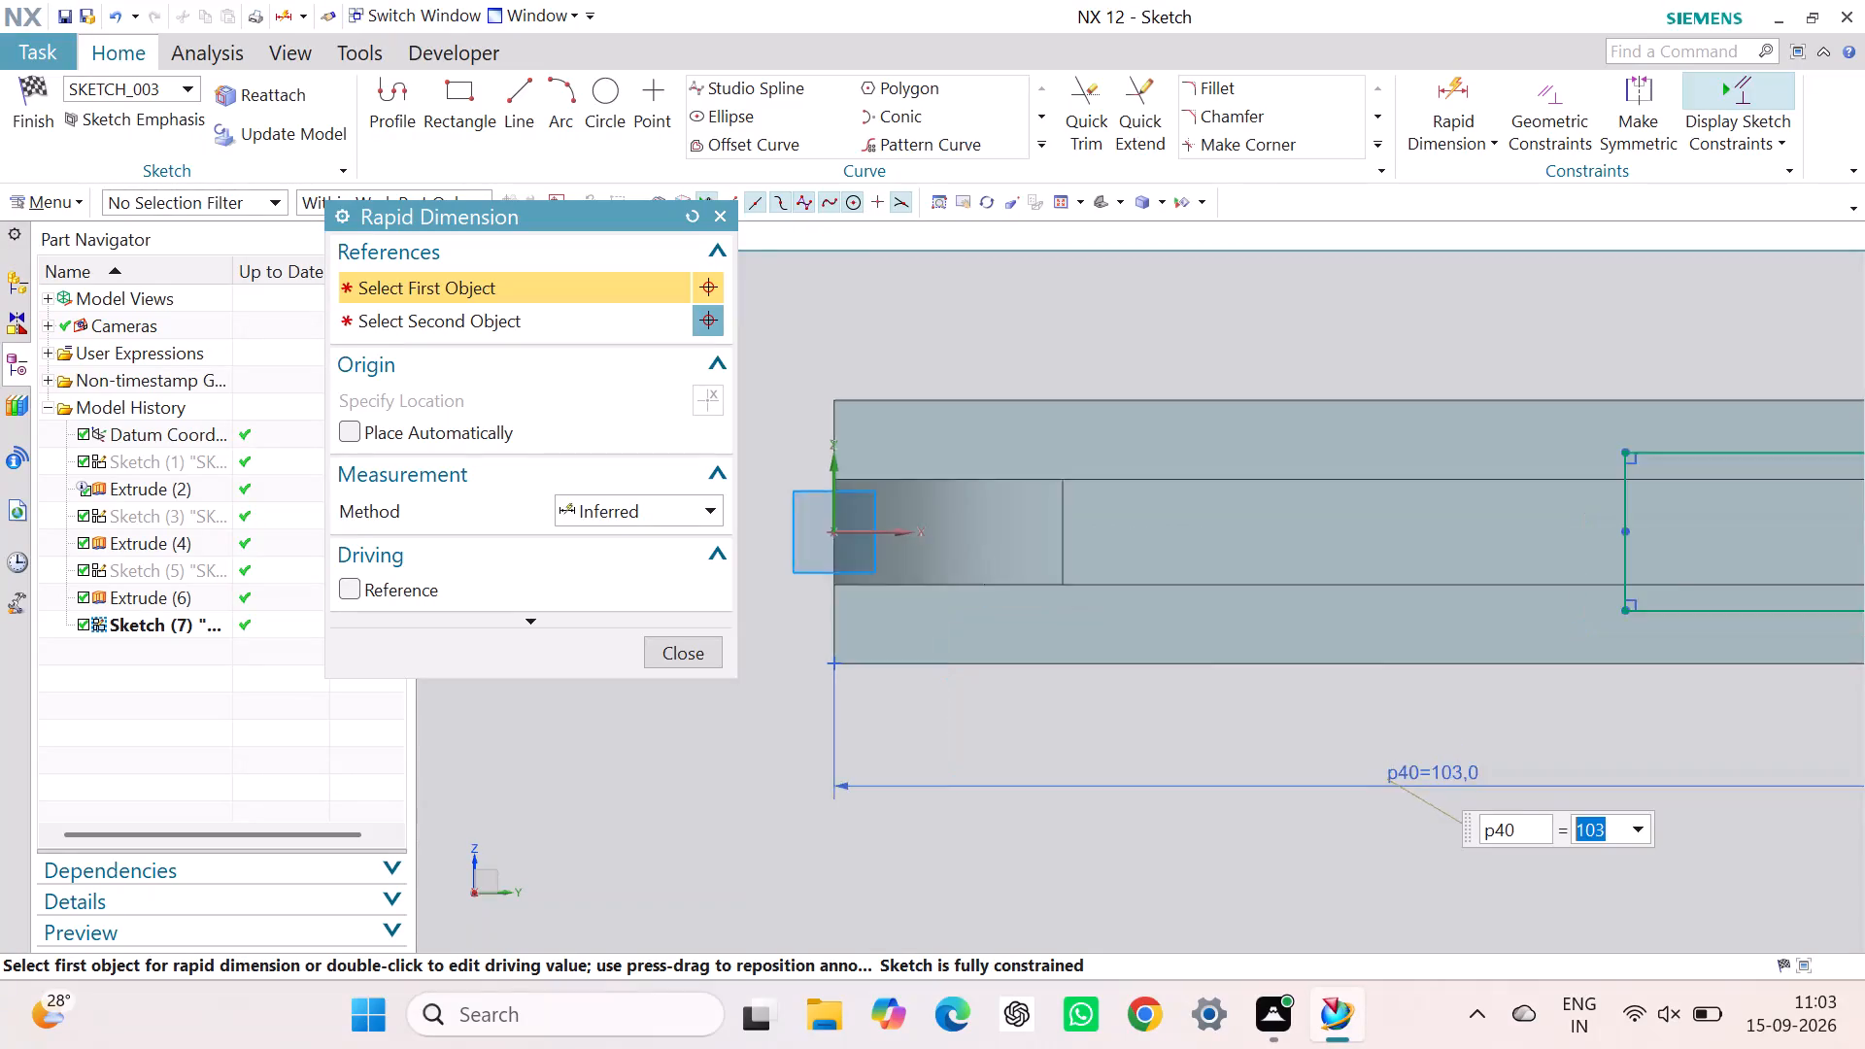
Delete the horizontal dimension between the rectangle's far lower corner and the plate's lower corner at the origin end.
scroll(1385, 724, "down", 6)
scroll(1782, 684, "up", 4)
scroll(1788, 668, "down", 8)
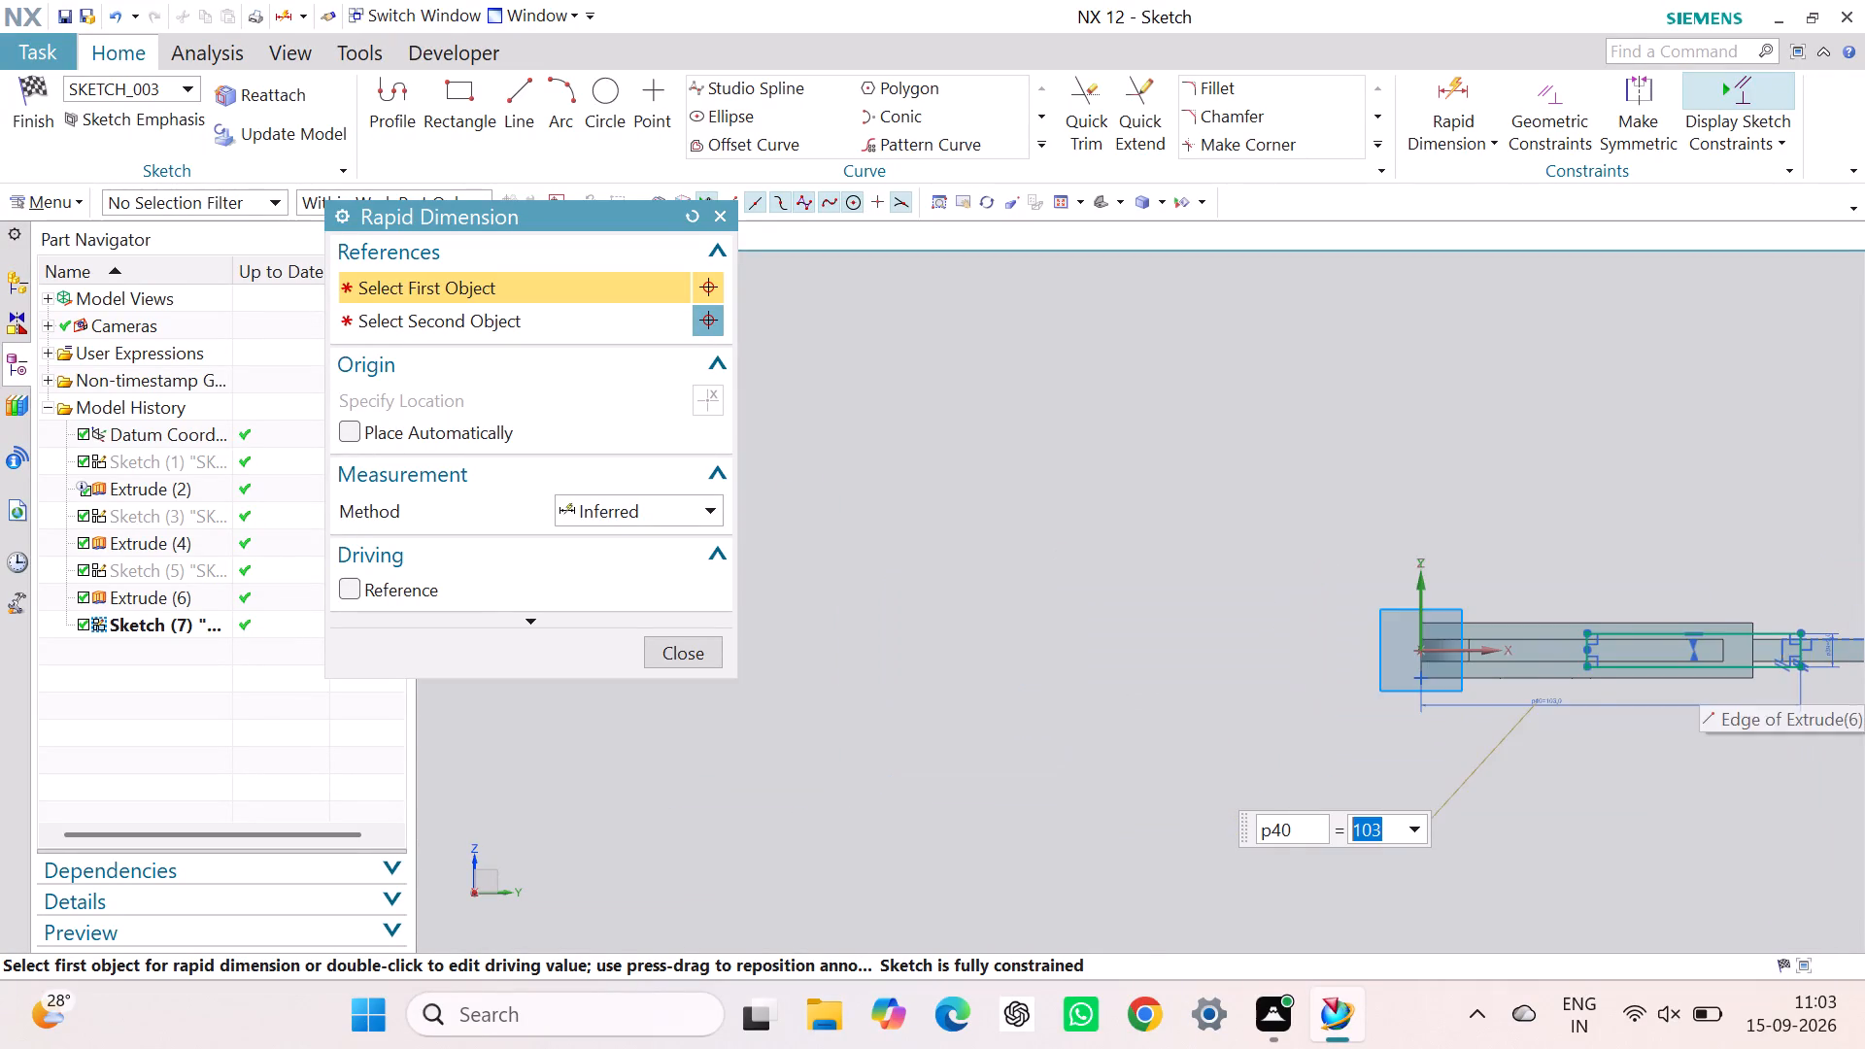
scroll(1803, 643, "down", 2)
middle_click_drag(1802, 645, 1410, 615)
right_click_drag(1802, 645, 1410, 615)
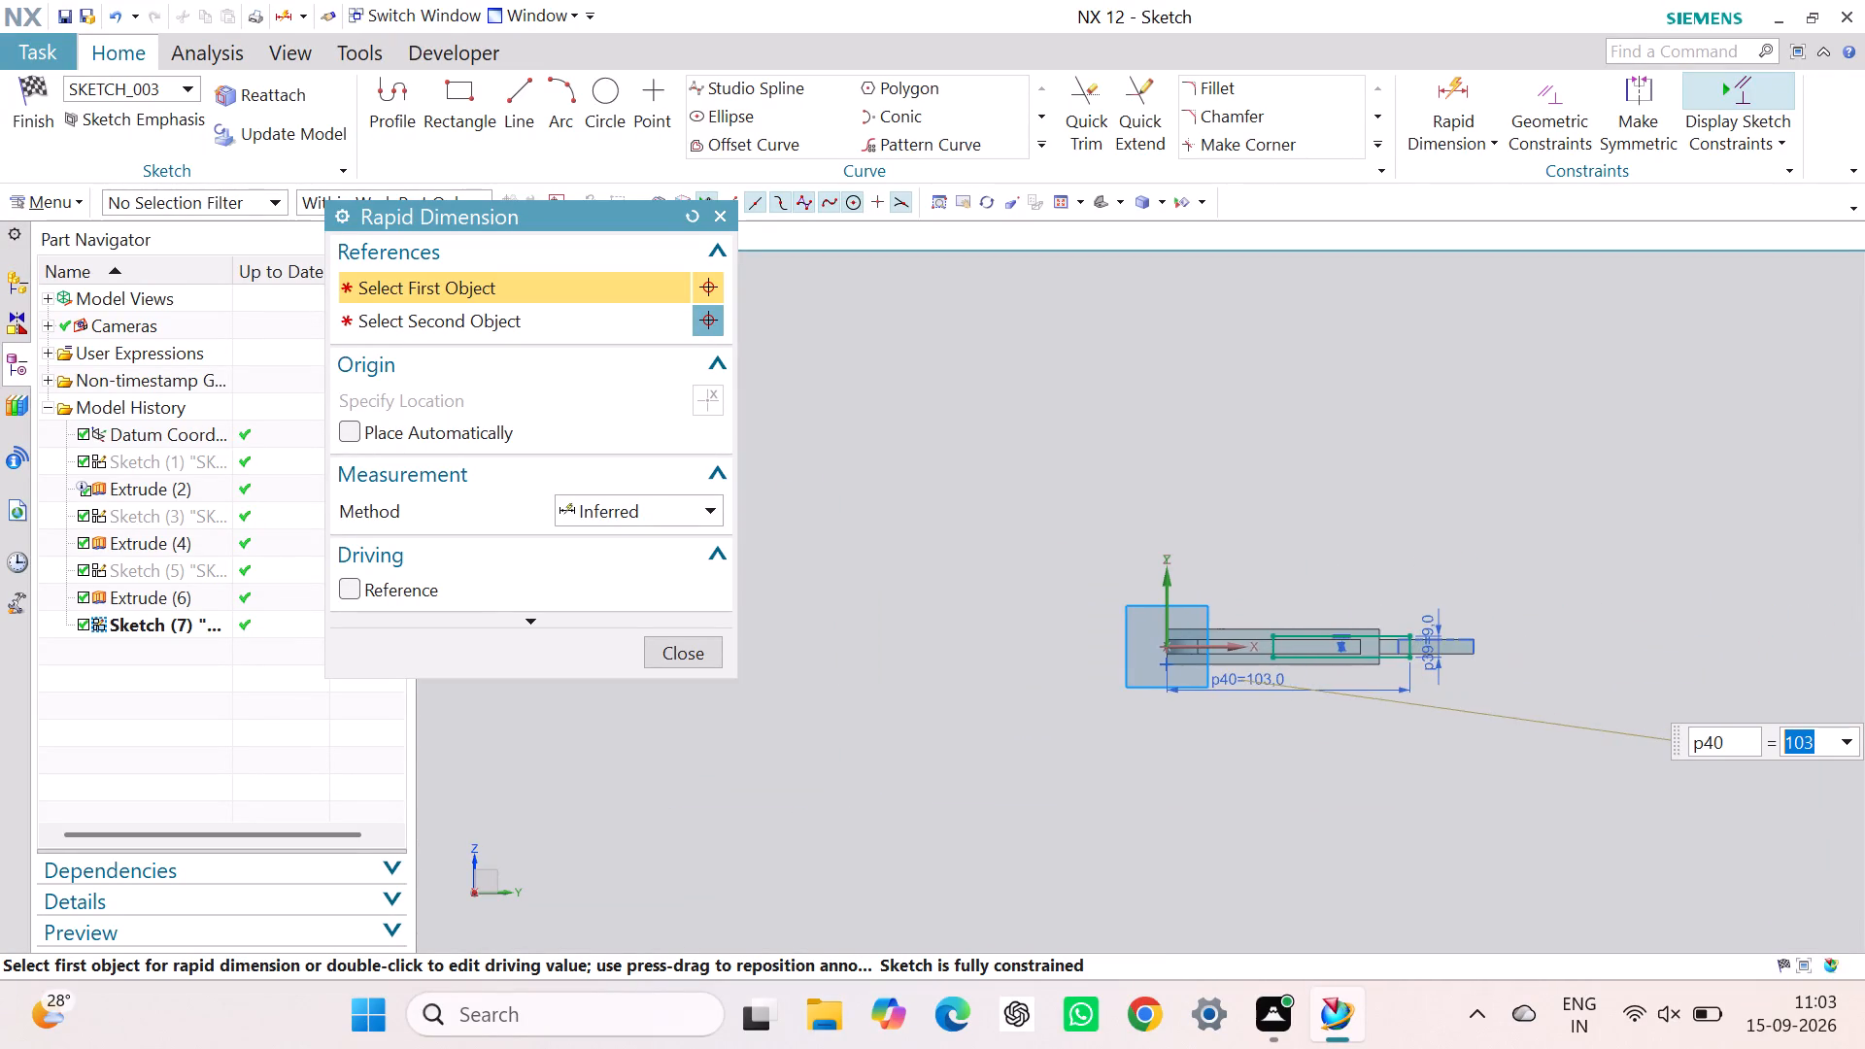
scroll(1413, 620, "up", 7)
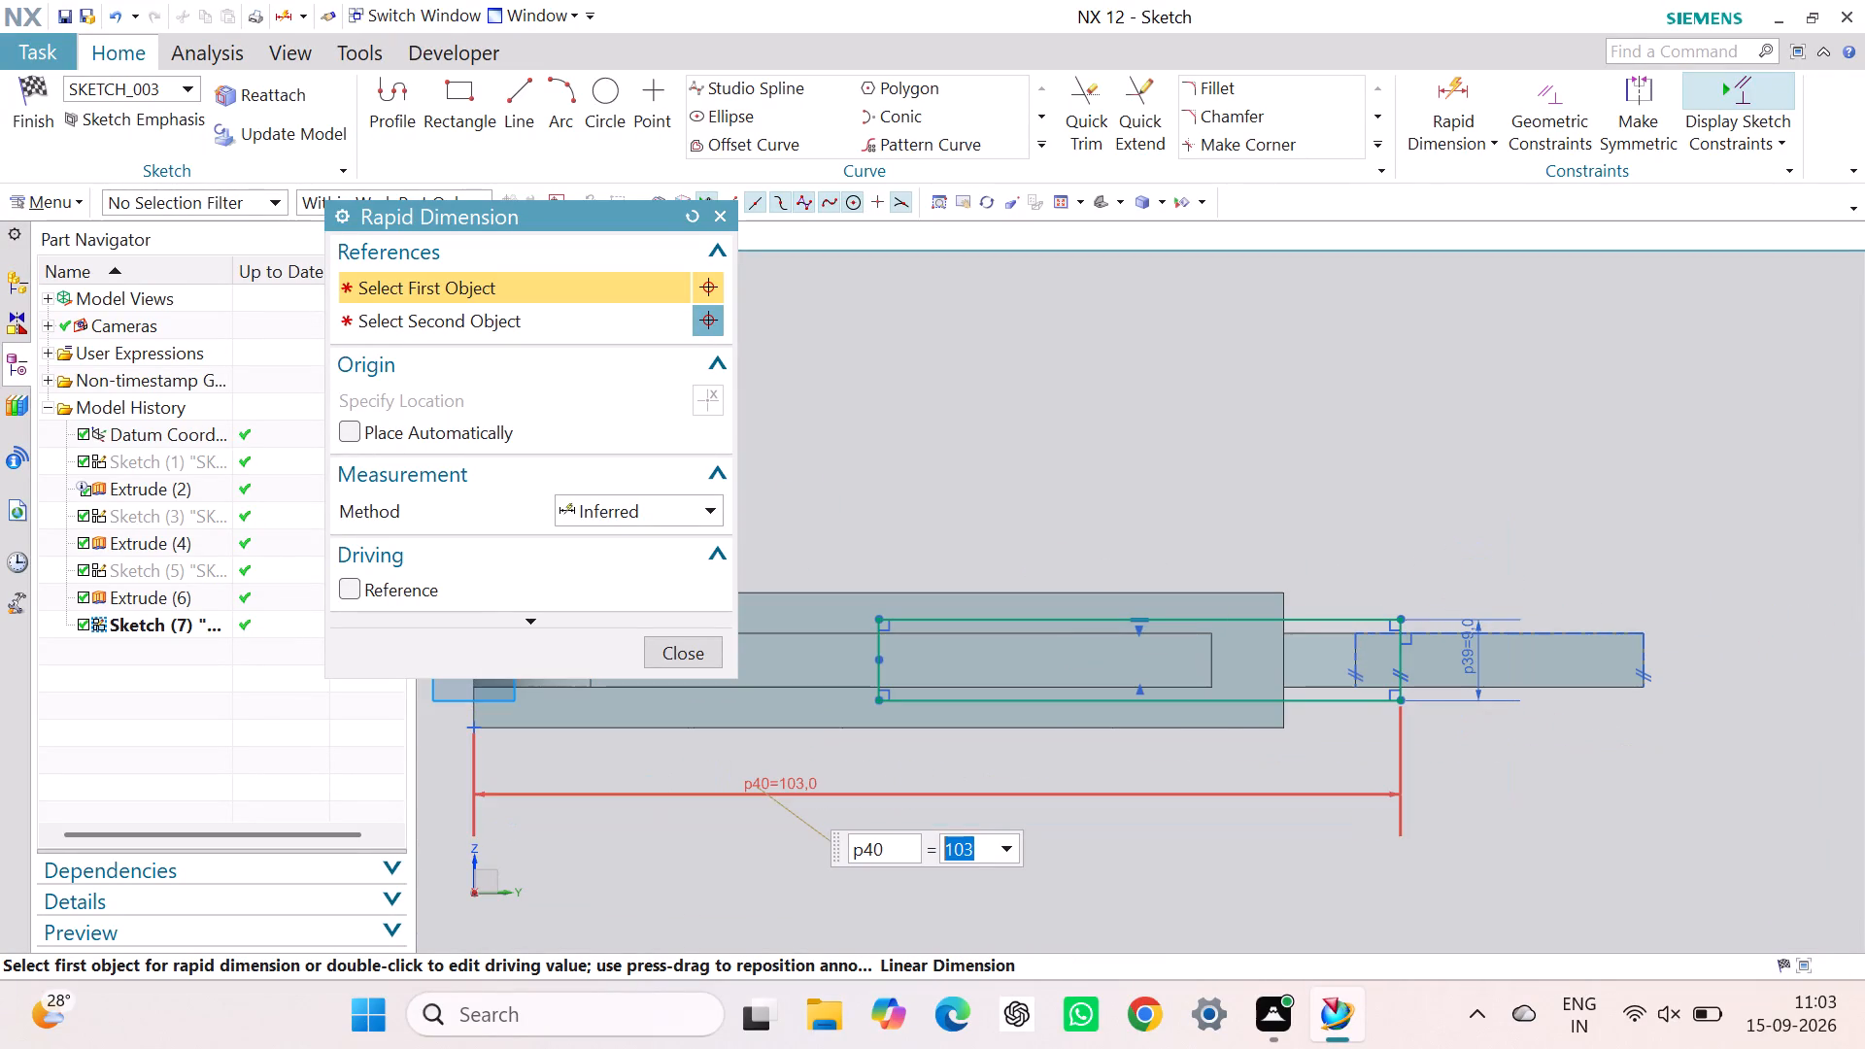
right_click(1000, 799)
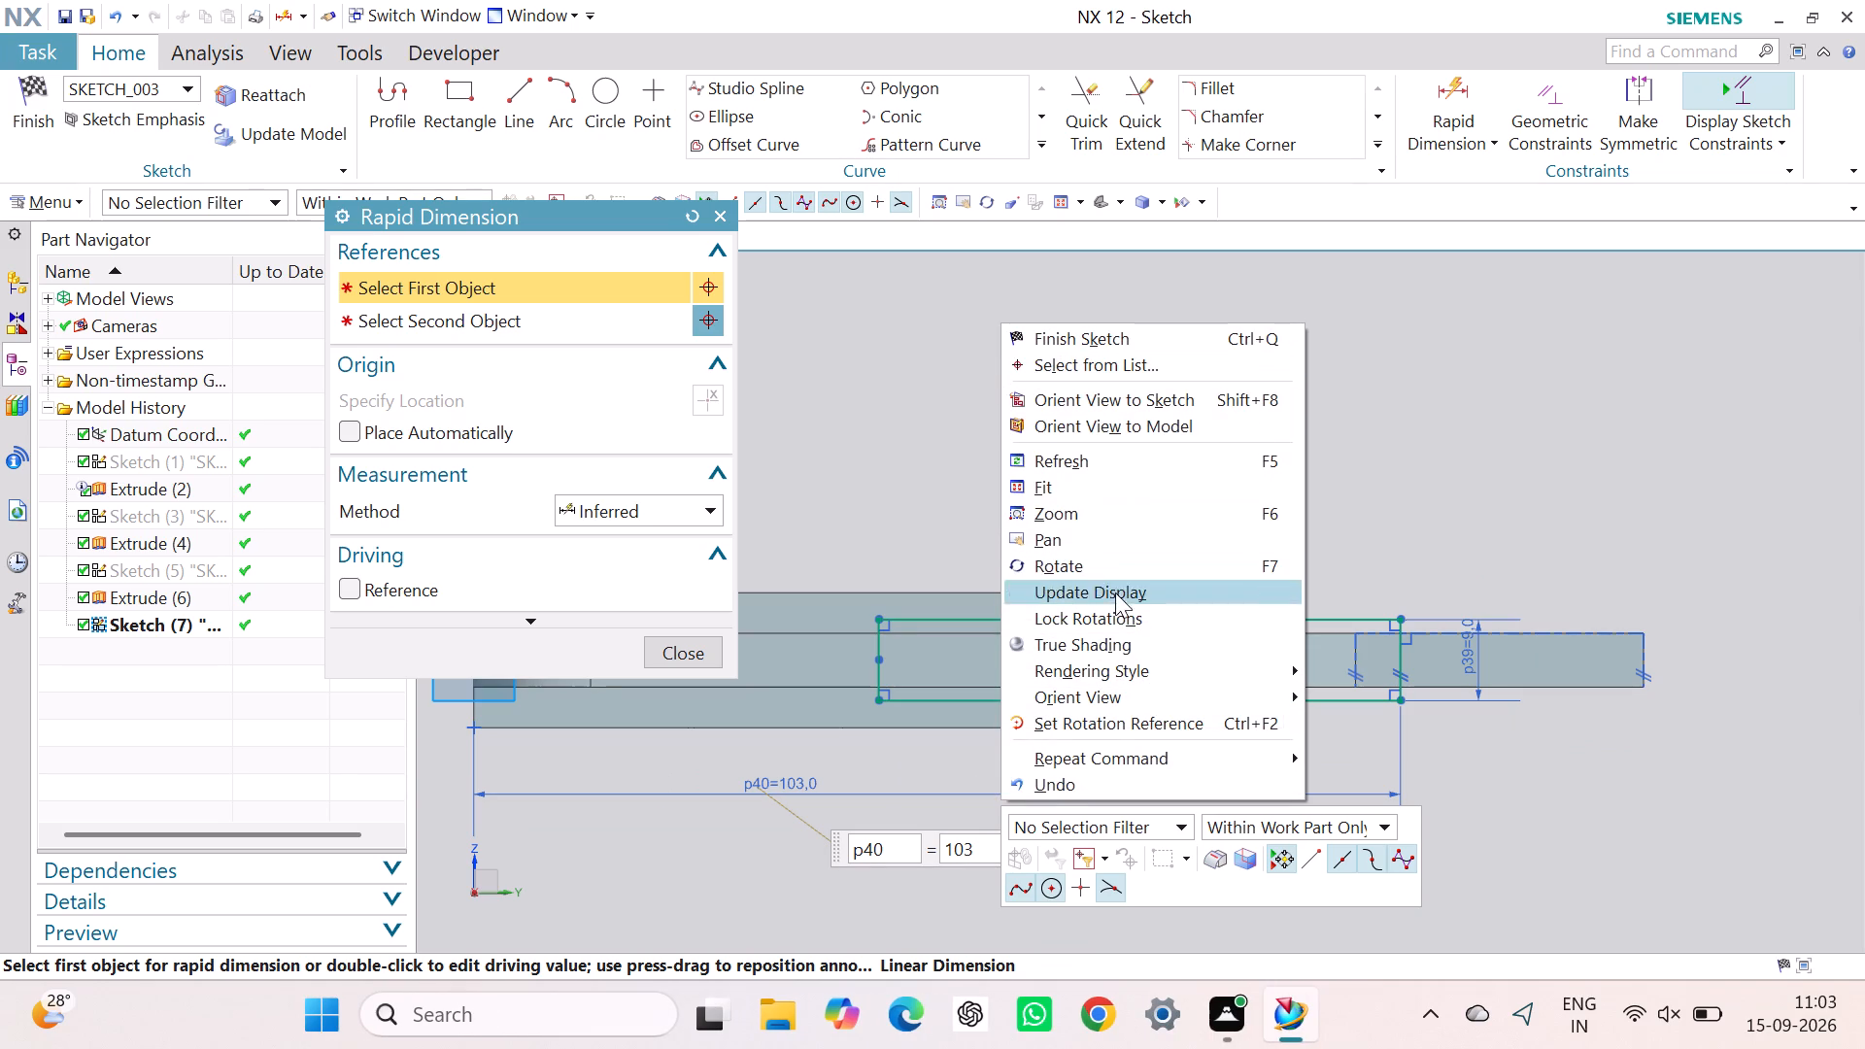
left_click(806, 788)
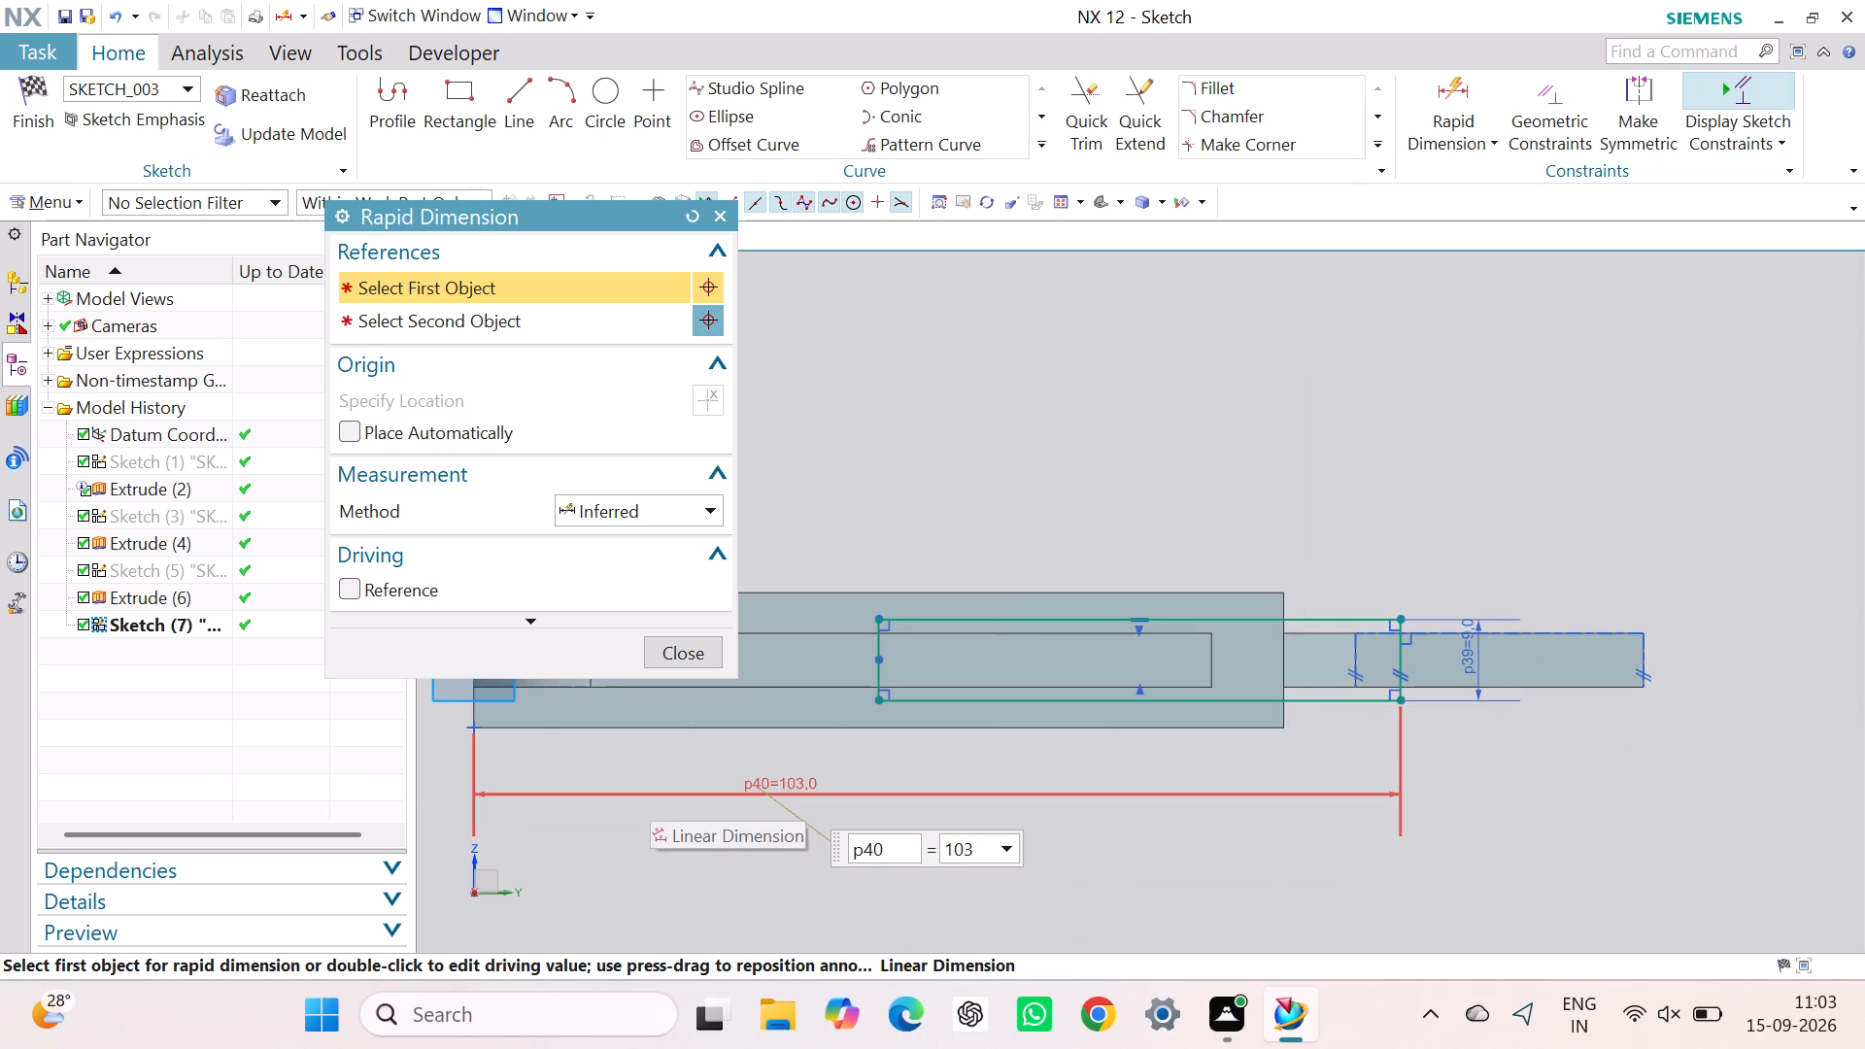
right_click(806, 787)
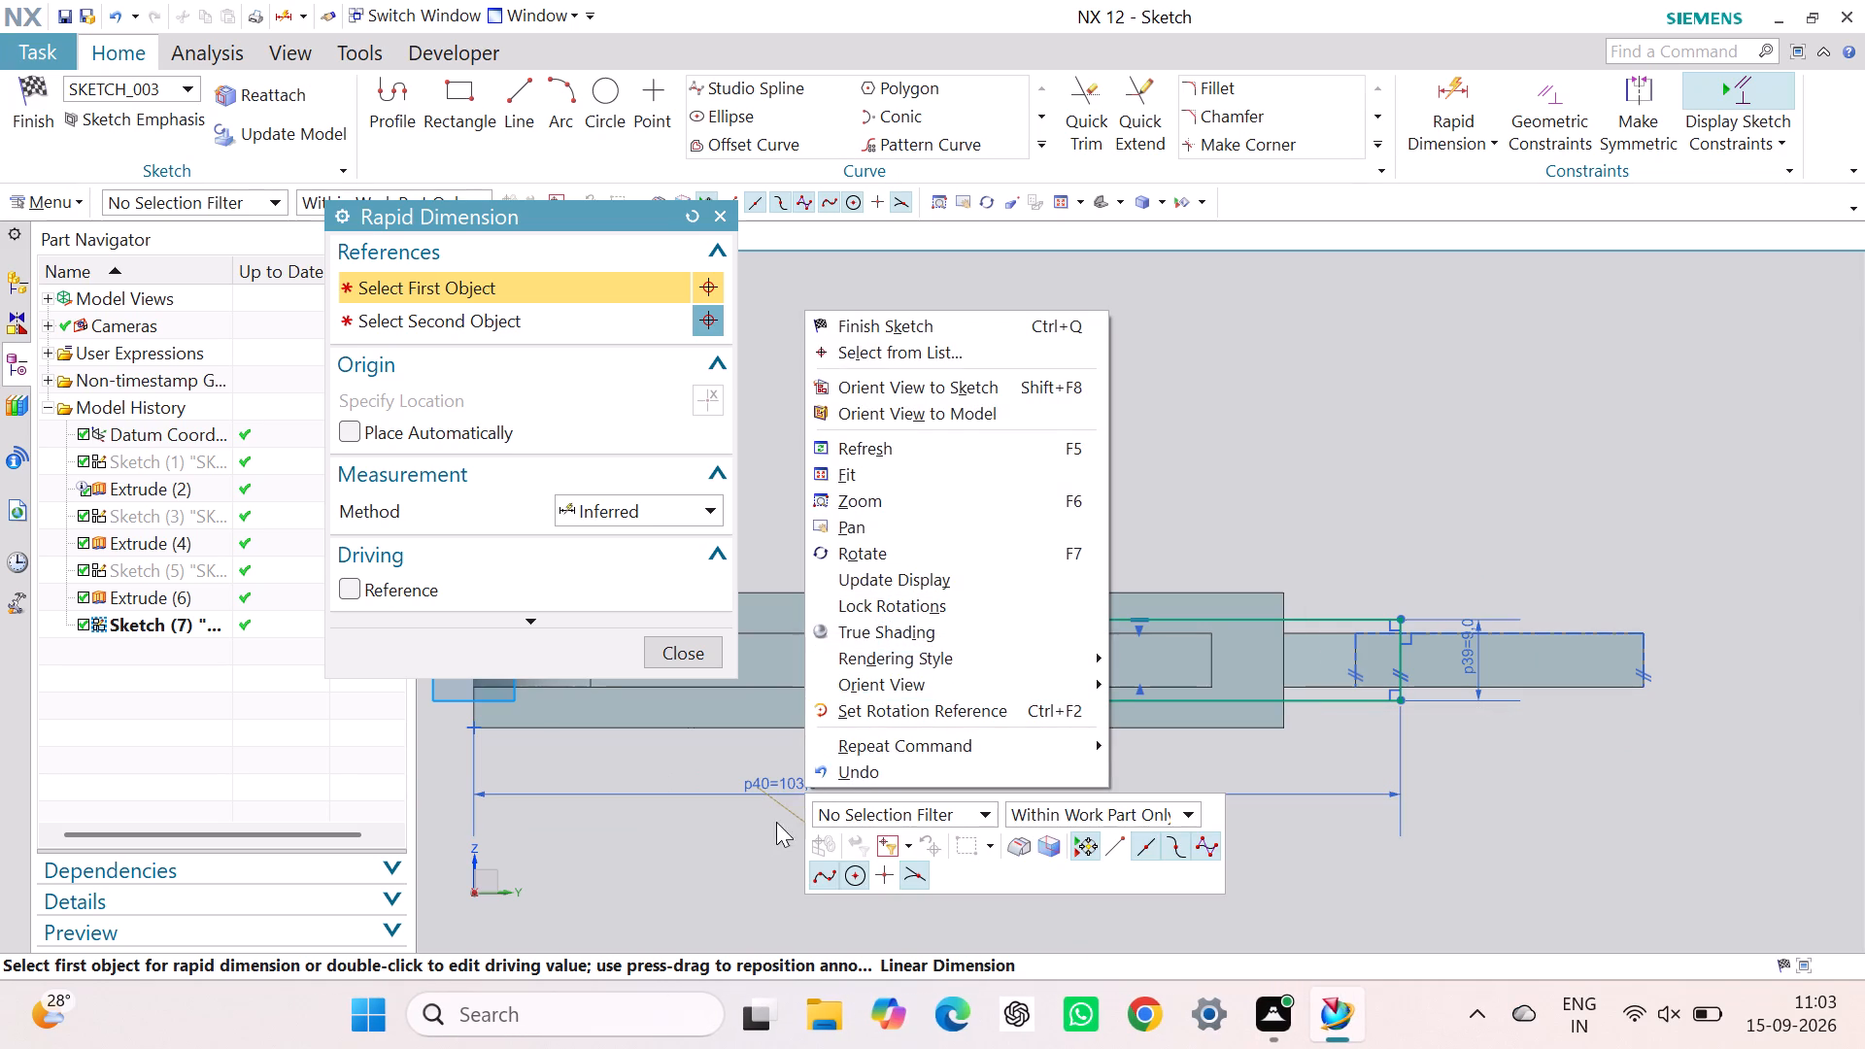
left_click(752, 840)
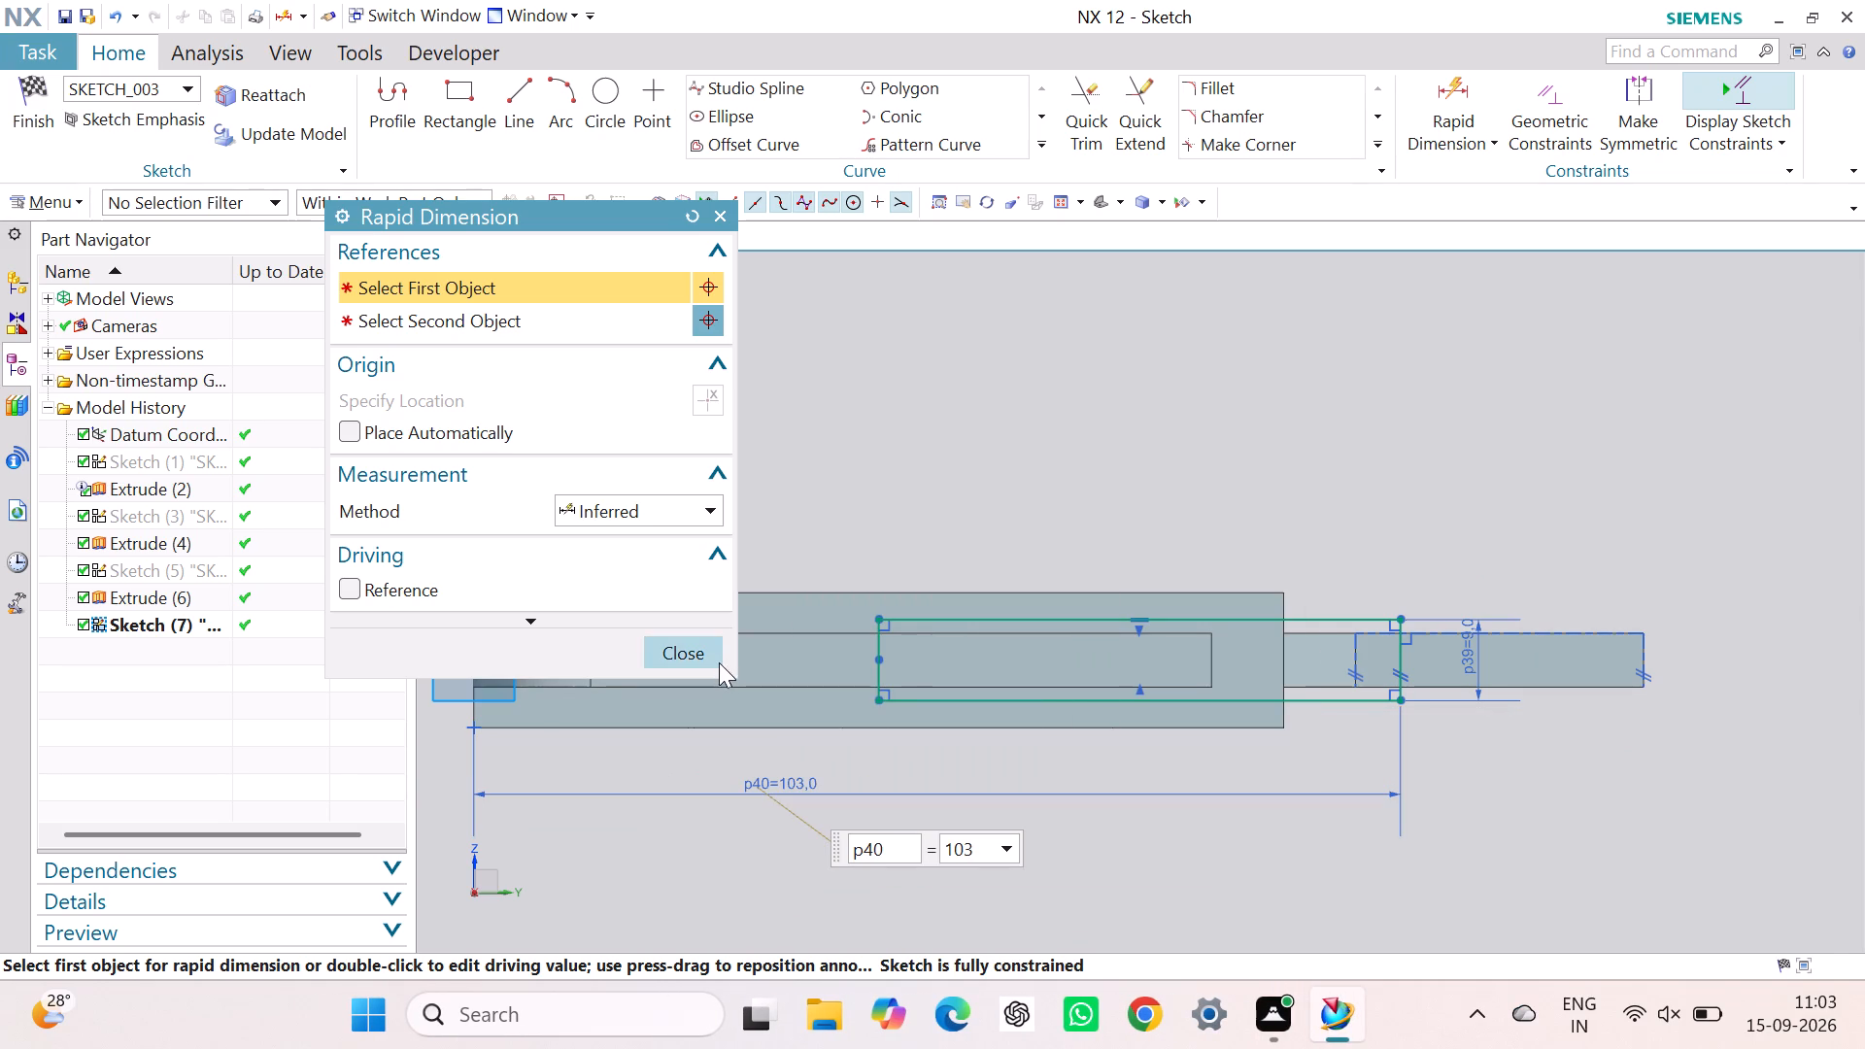
left_click(717, 660)
left_click(744, 784)
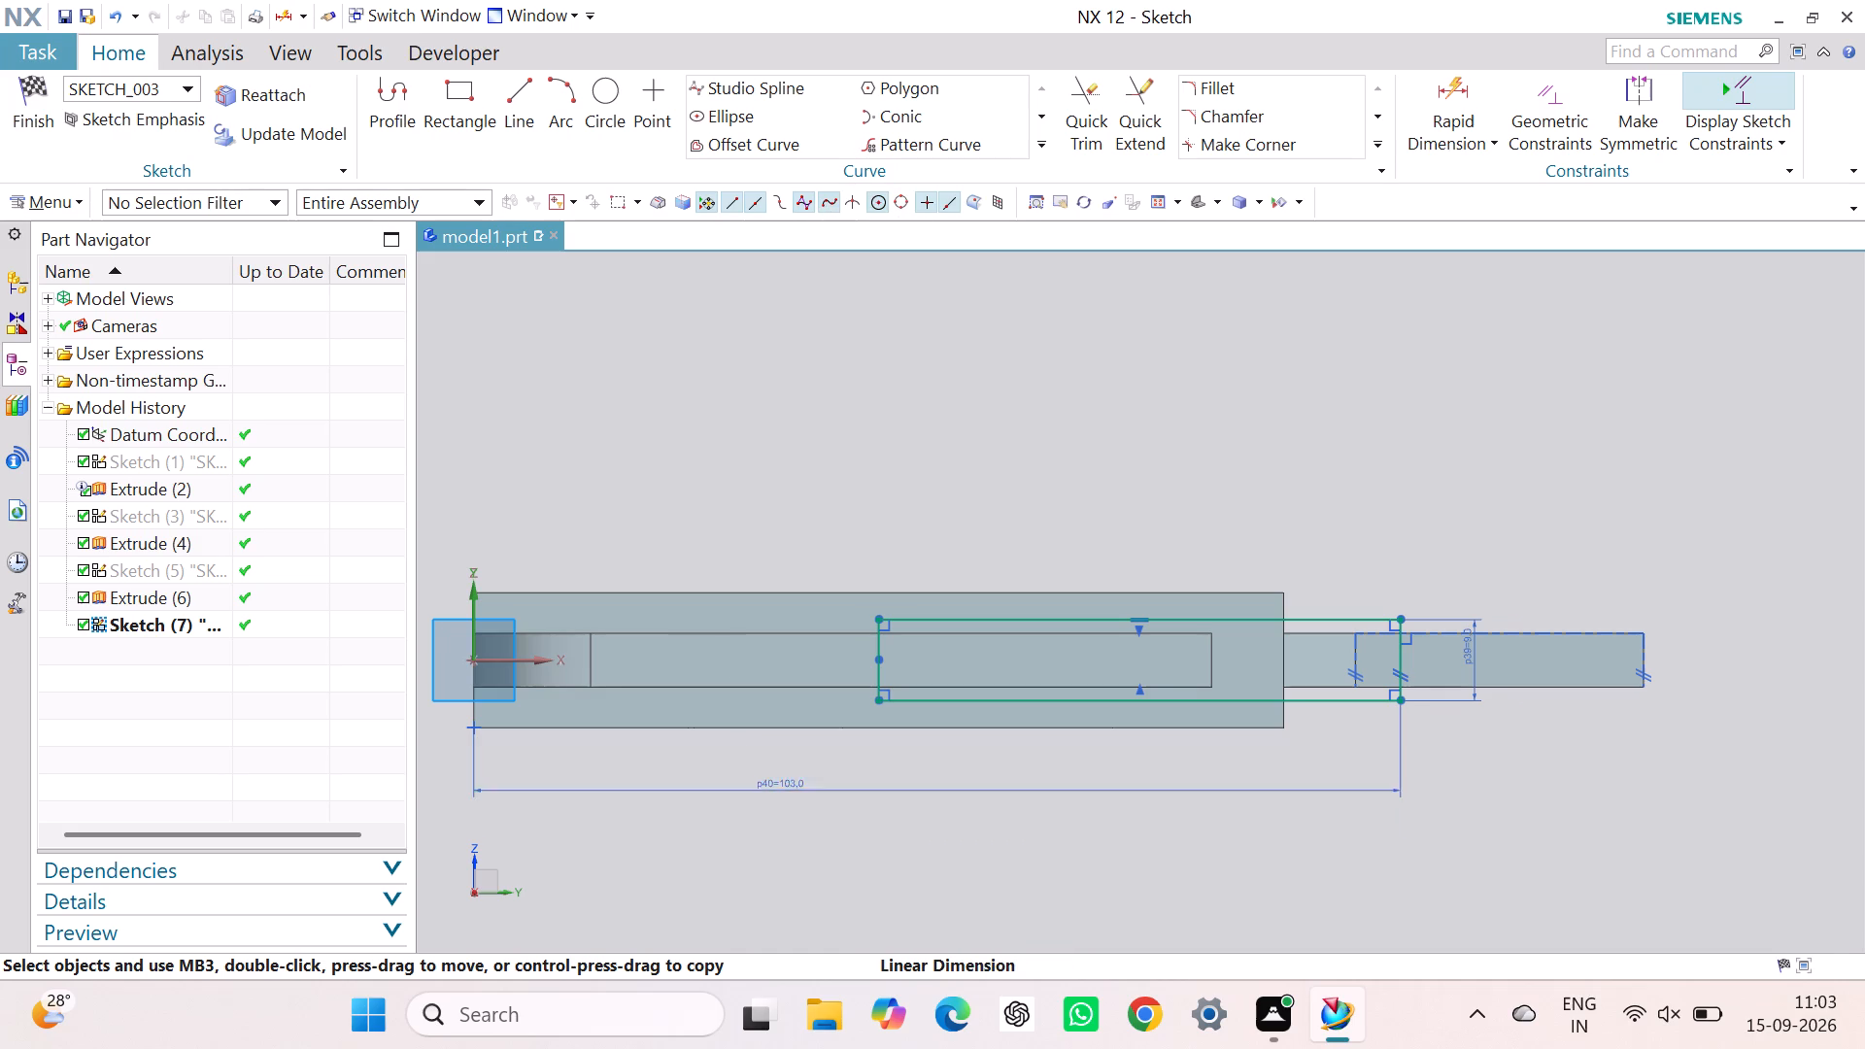
right_click(744, 784)
left_click(804, 711)
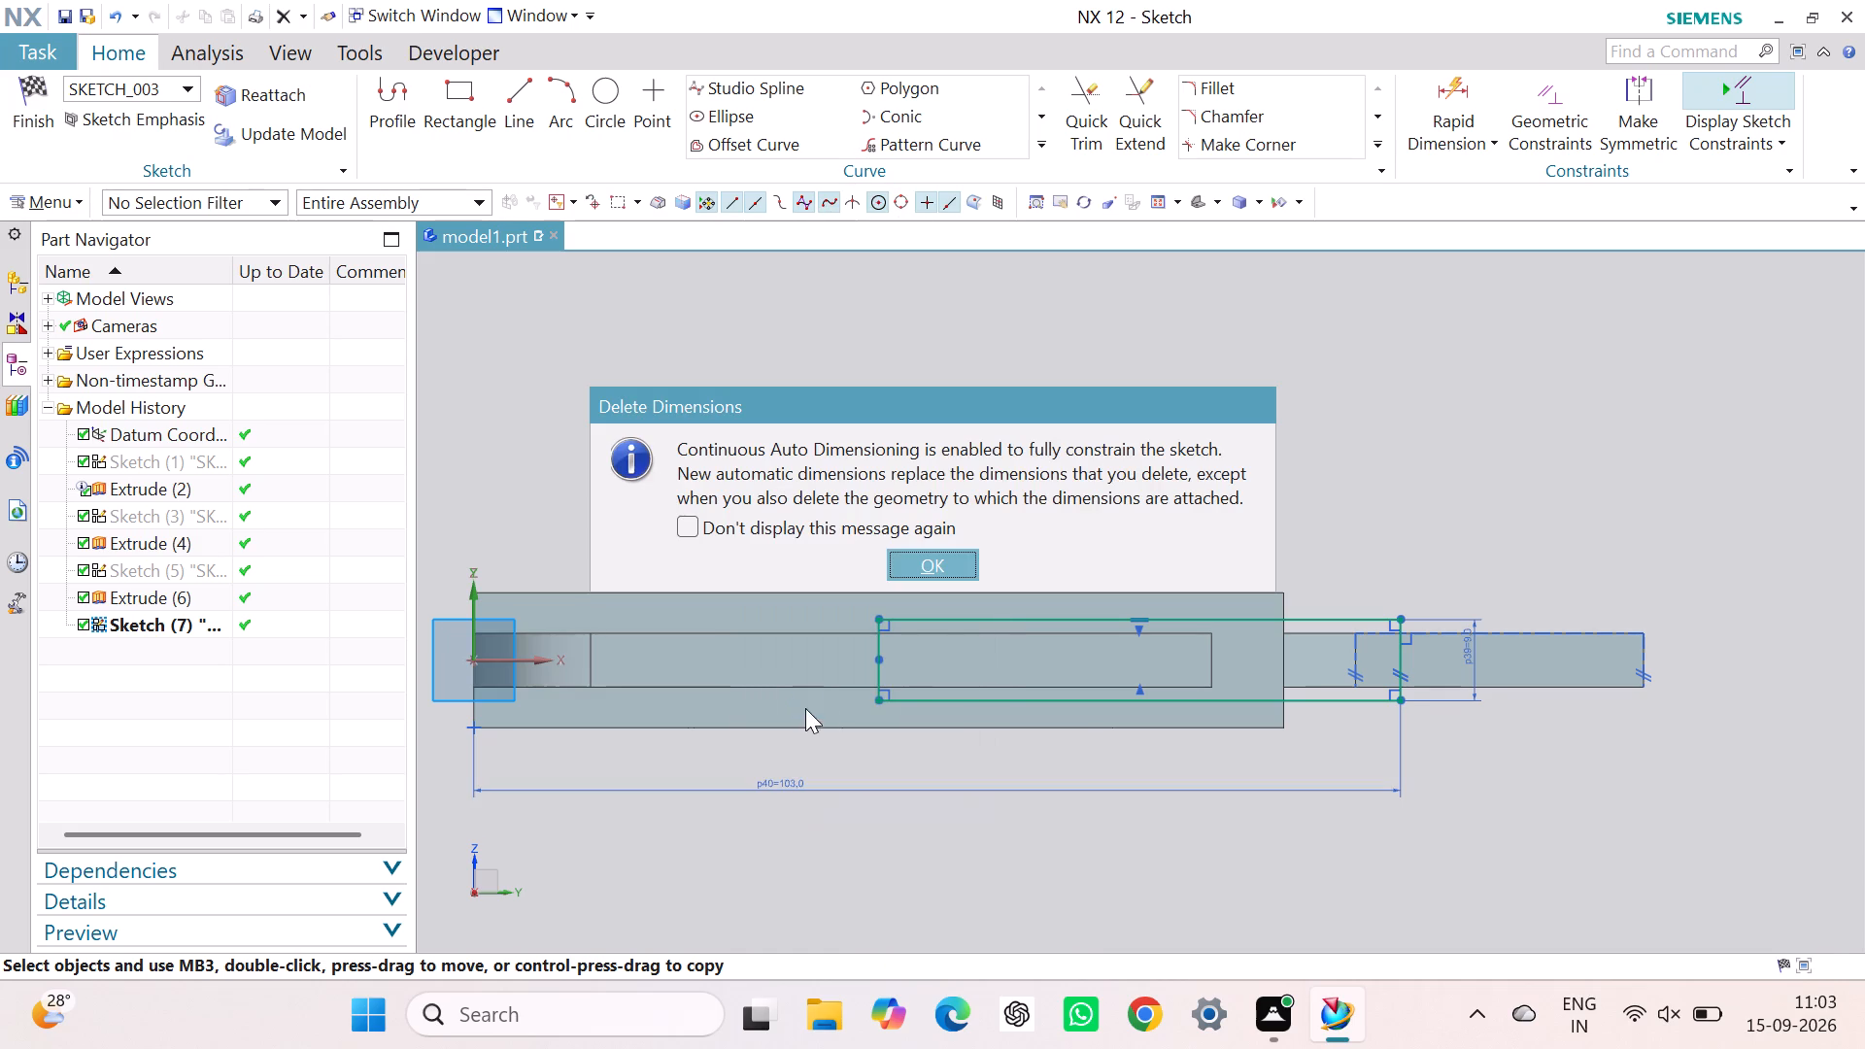
left_click(967, 562)
left_click(1407, 517)
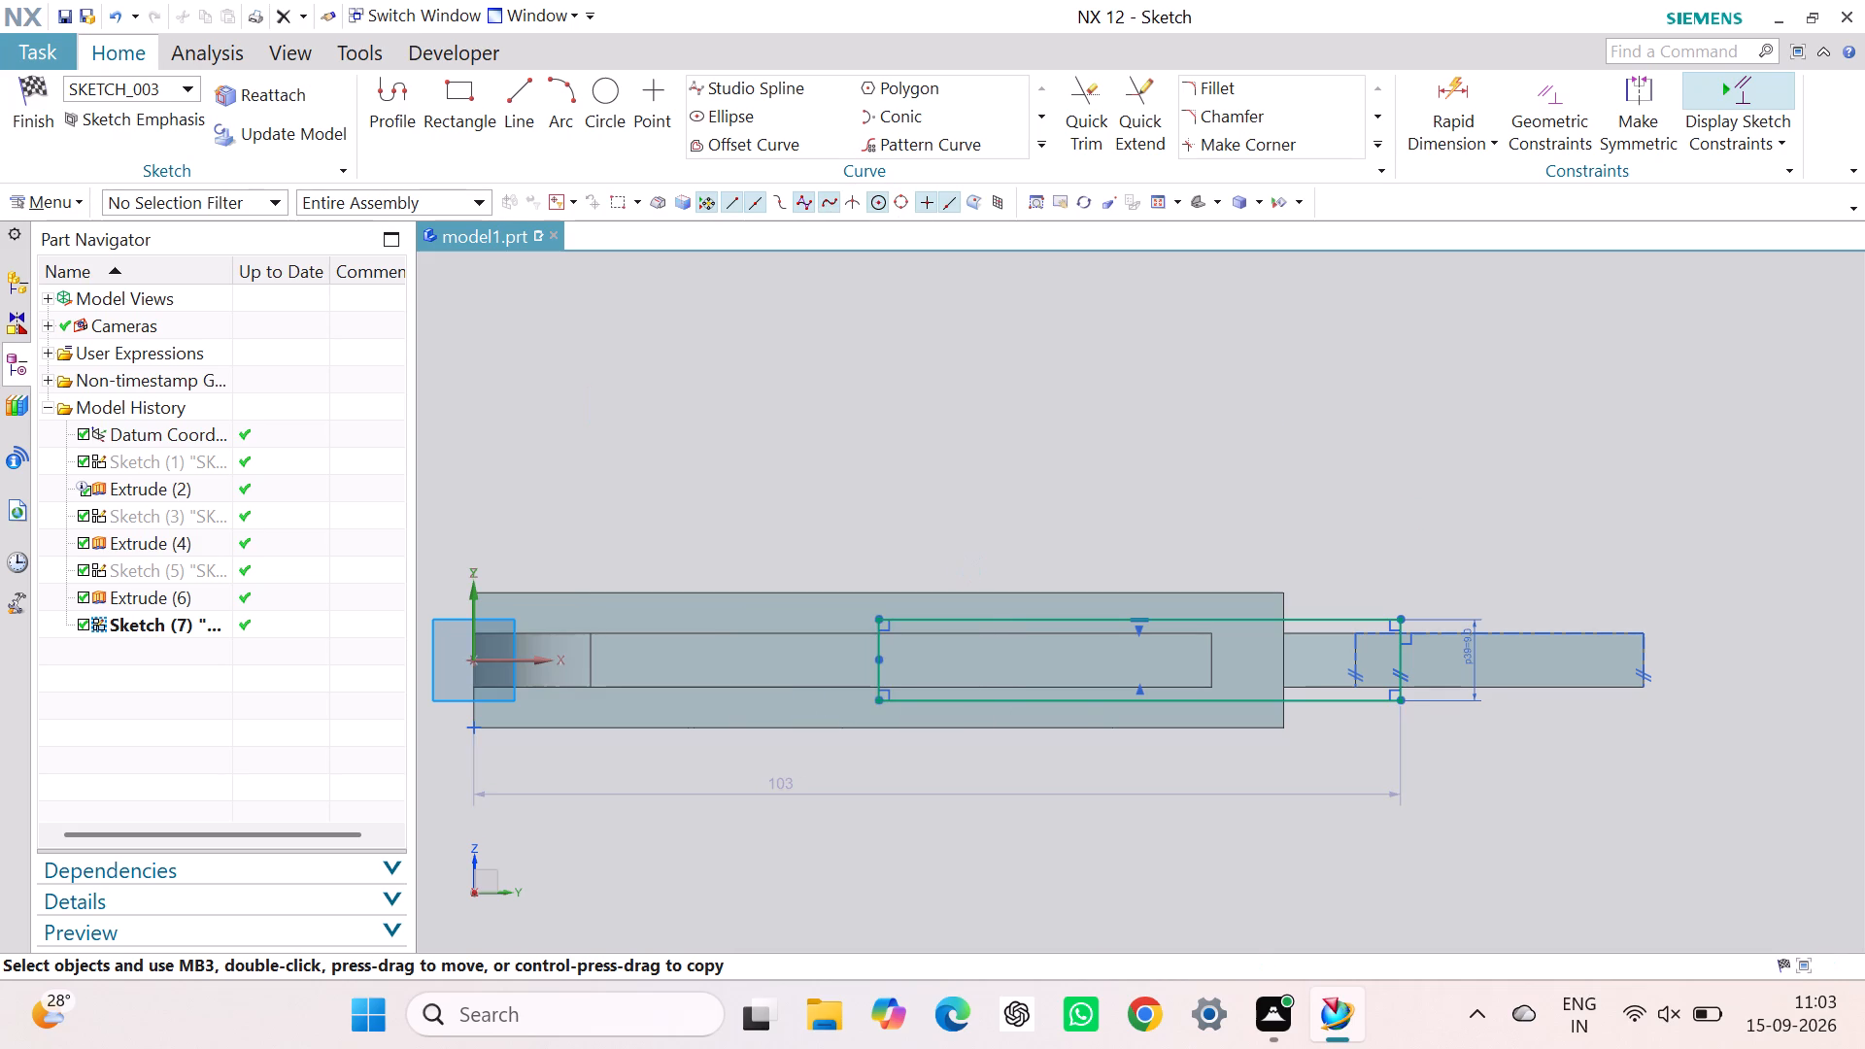
Stretch the rectangle's far short edge to line up with the far end of the thin projecting section and finish the sketch.
left_click_drag(1401, 661, 1498, 652)
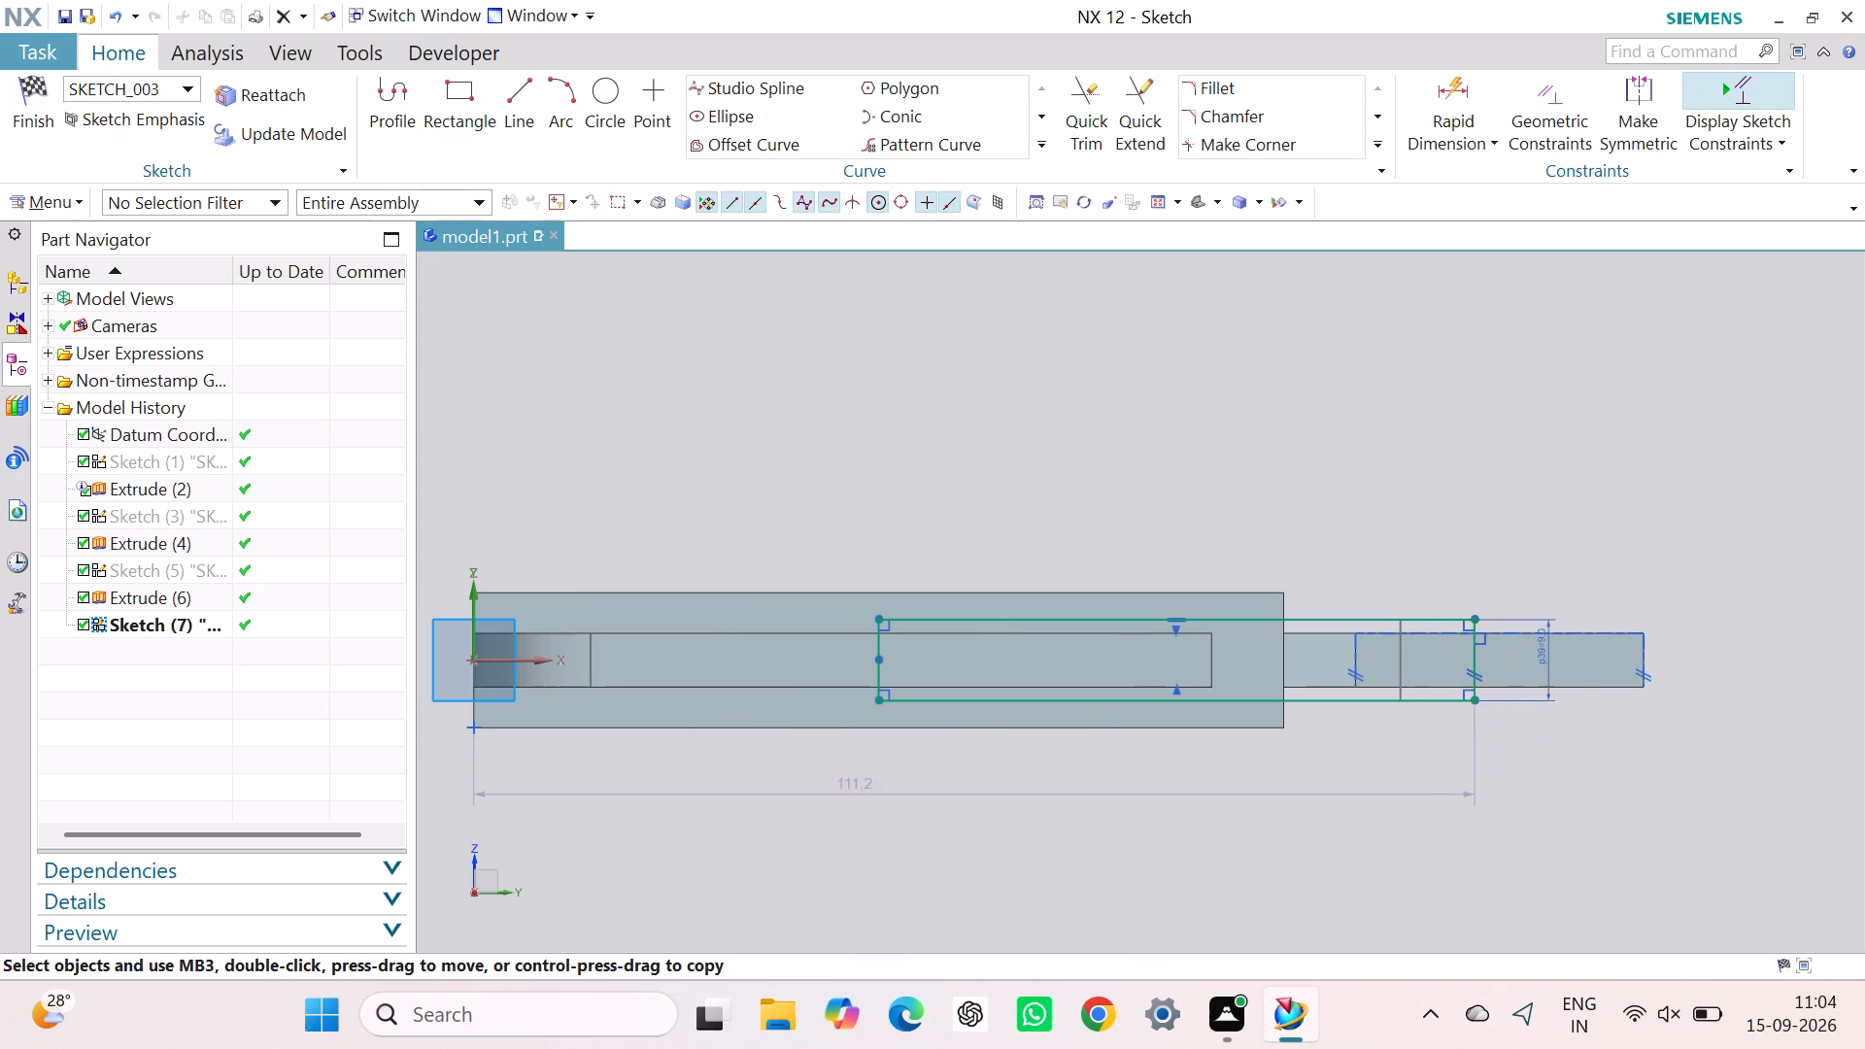
left_click_drag(1498, 652, 1642, 664)
left_click(1535, 517)
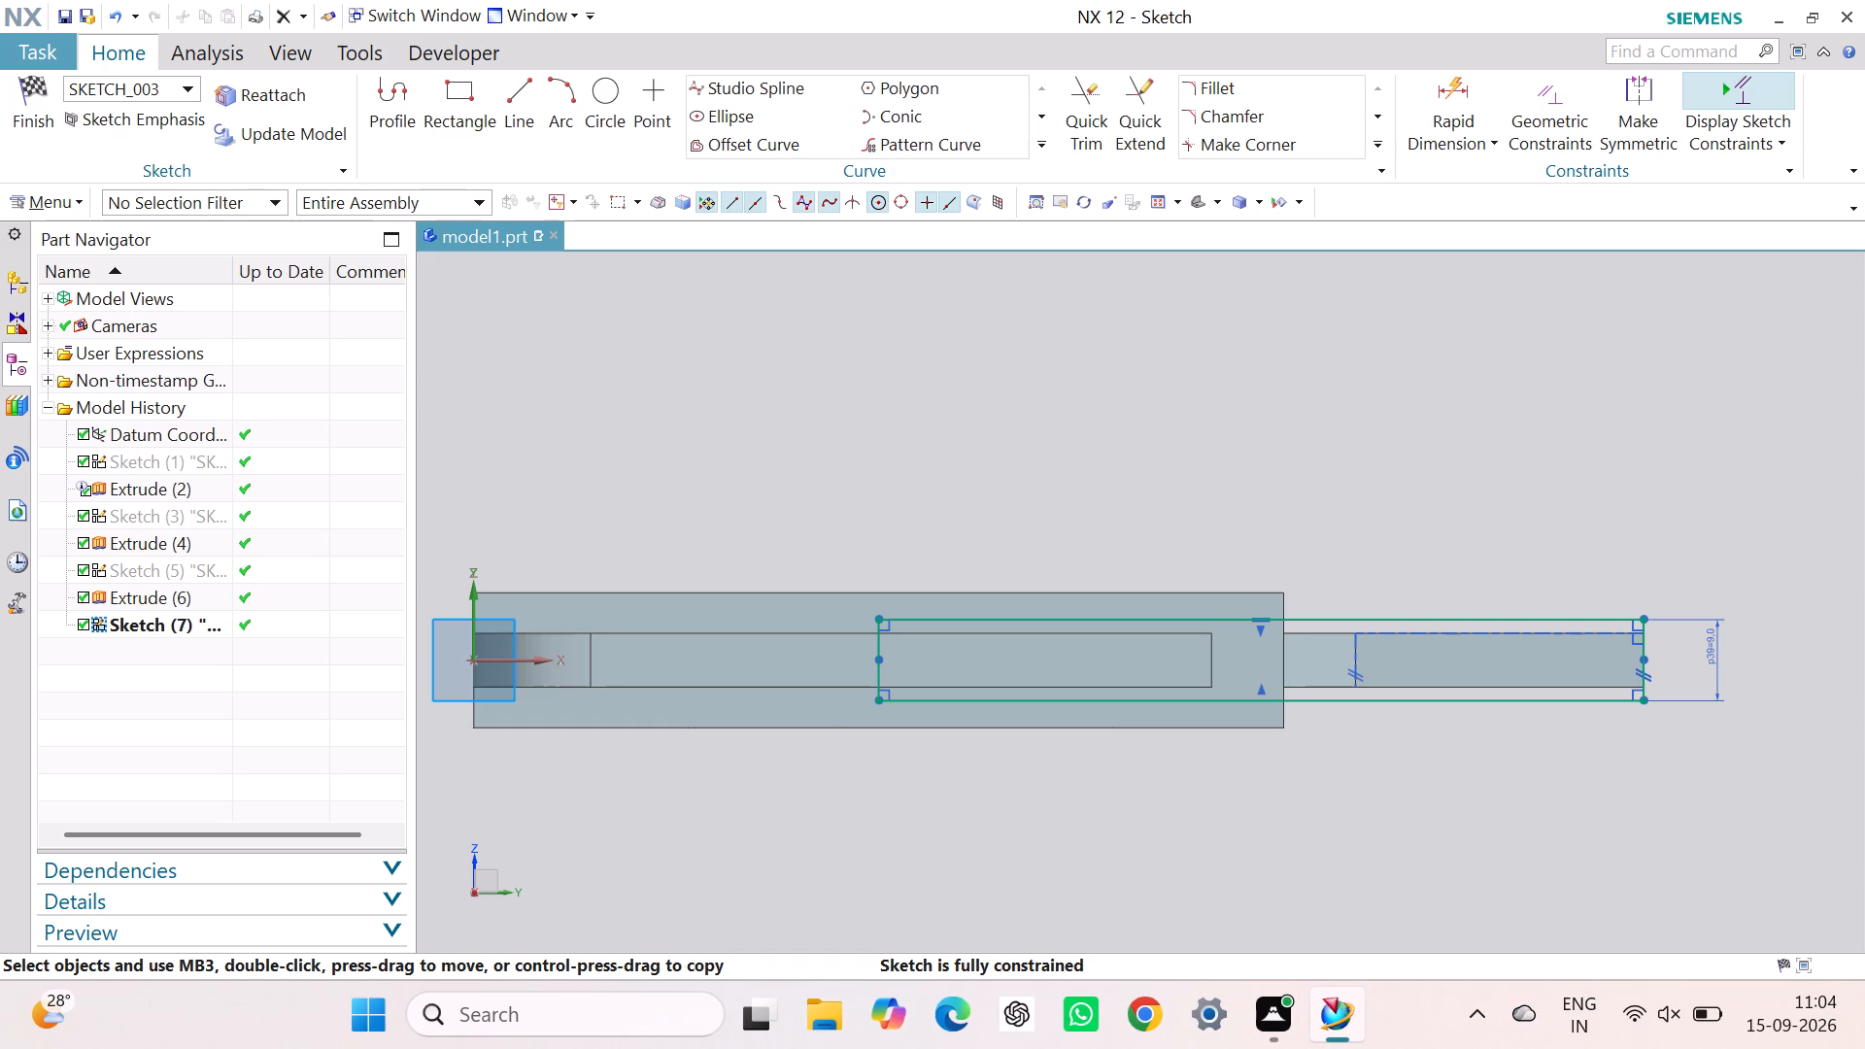
left_click(40, 82)
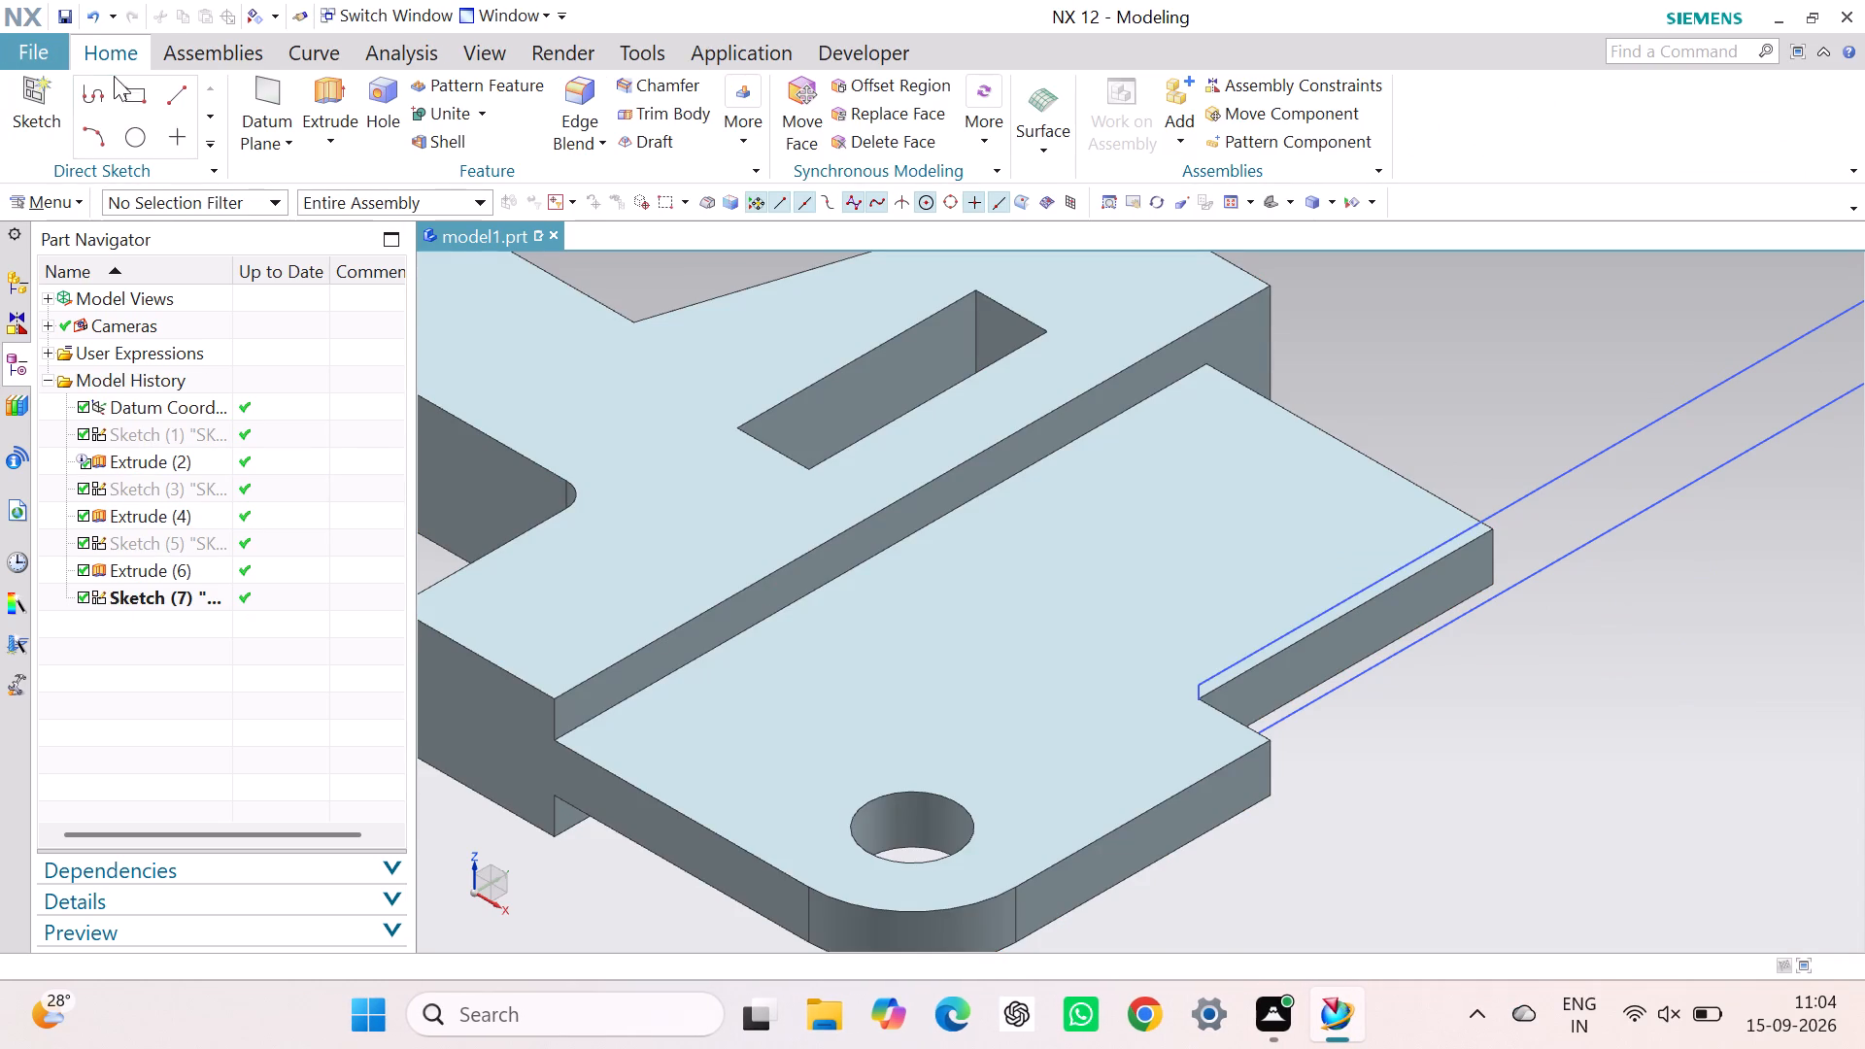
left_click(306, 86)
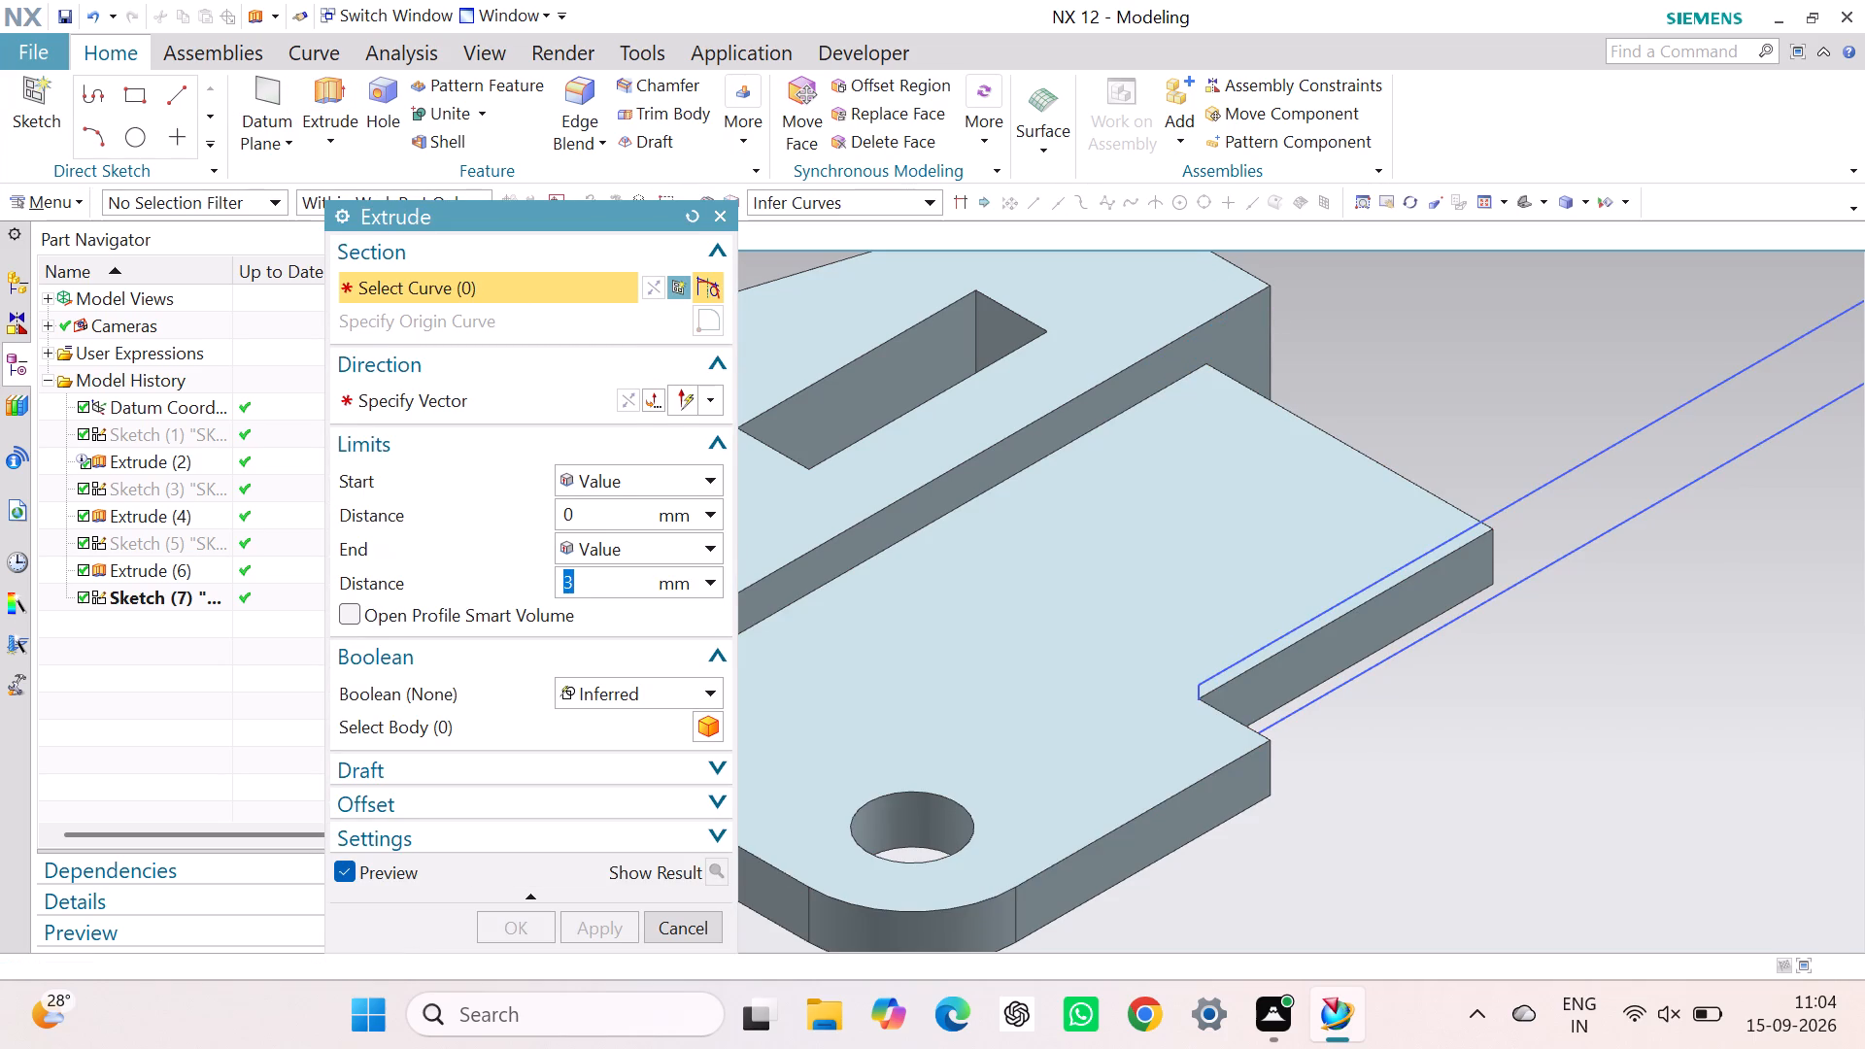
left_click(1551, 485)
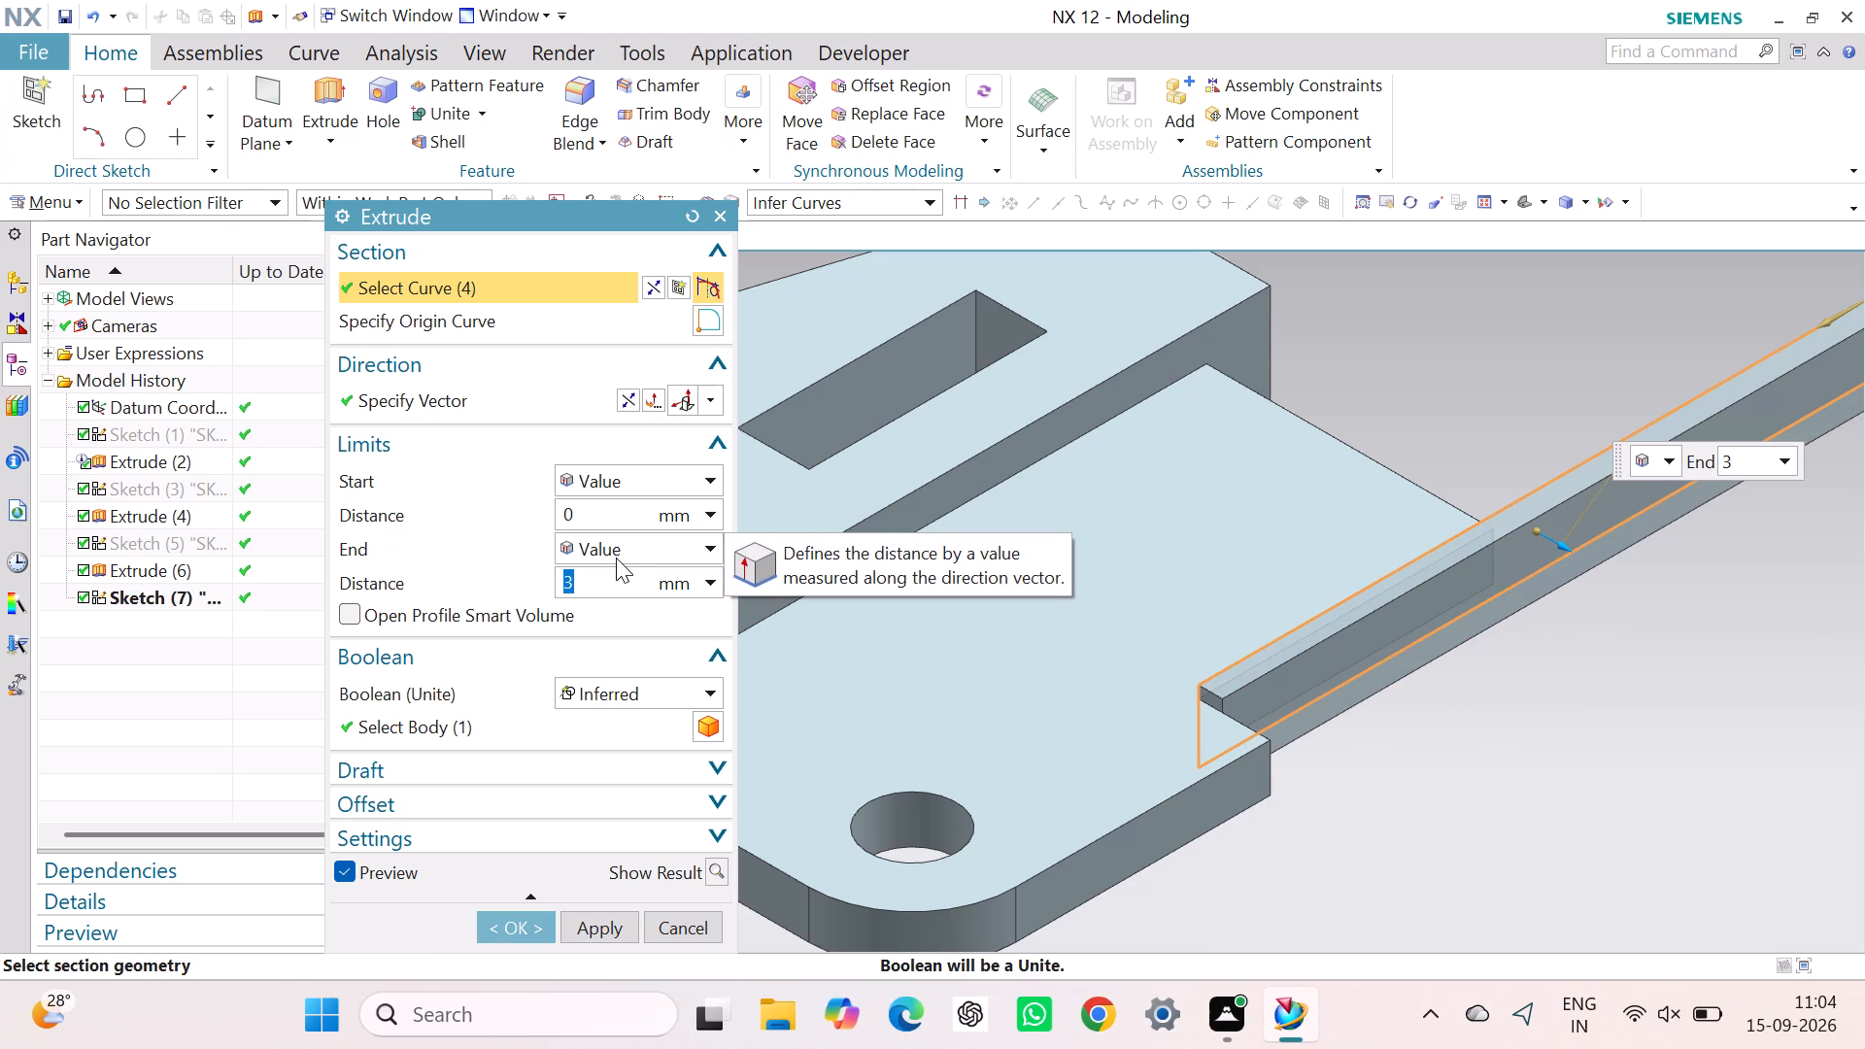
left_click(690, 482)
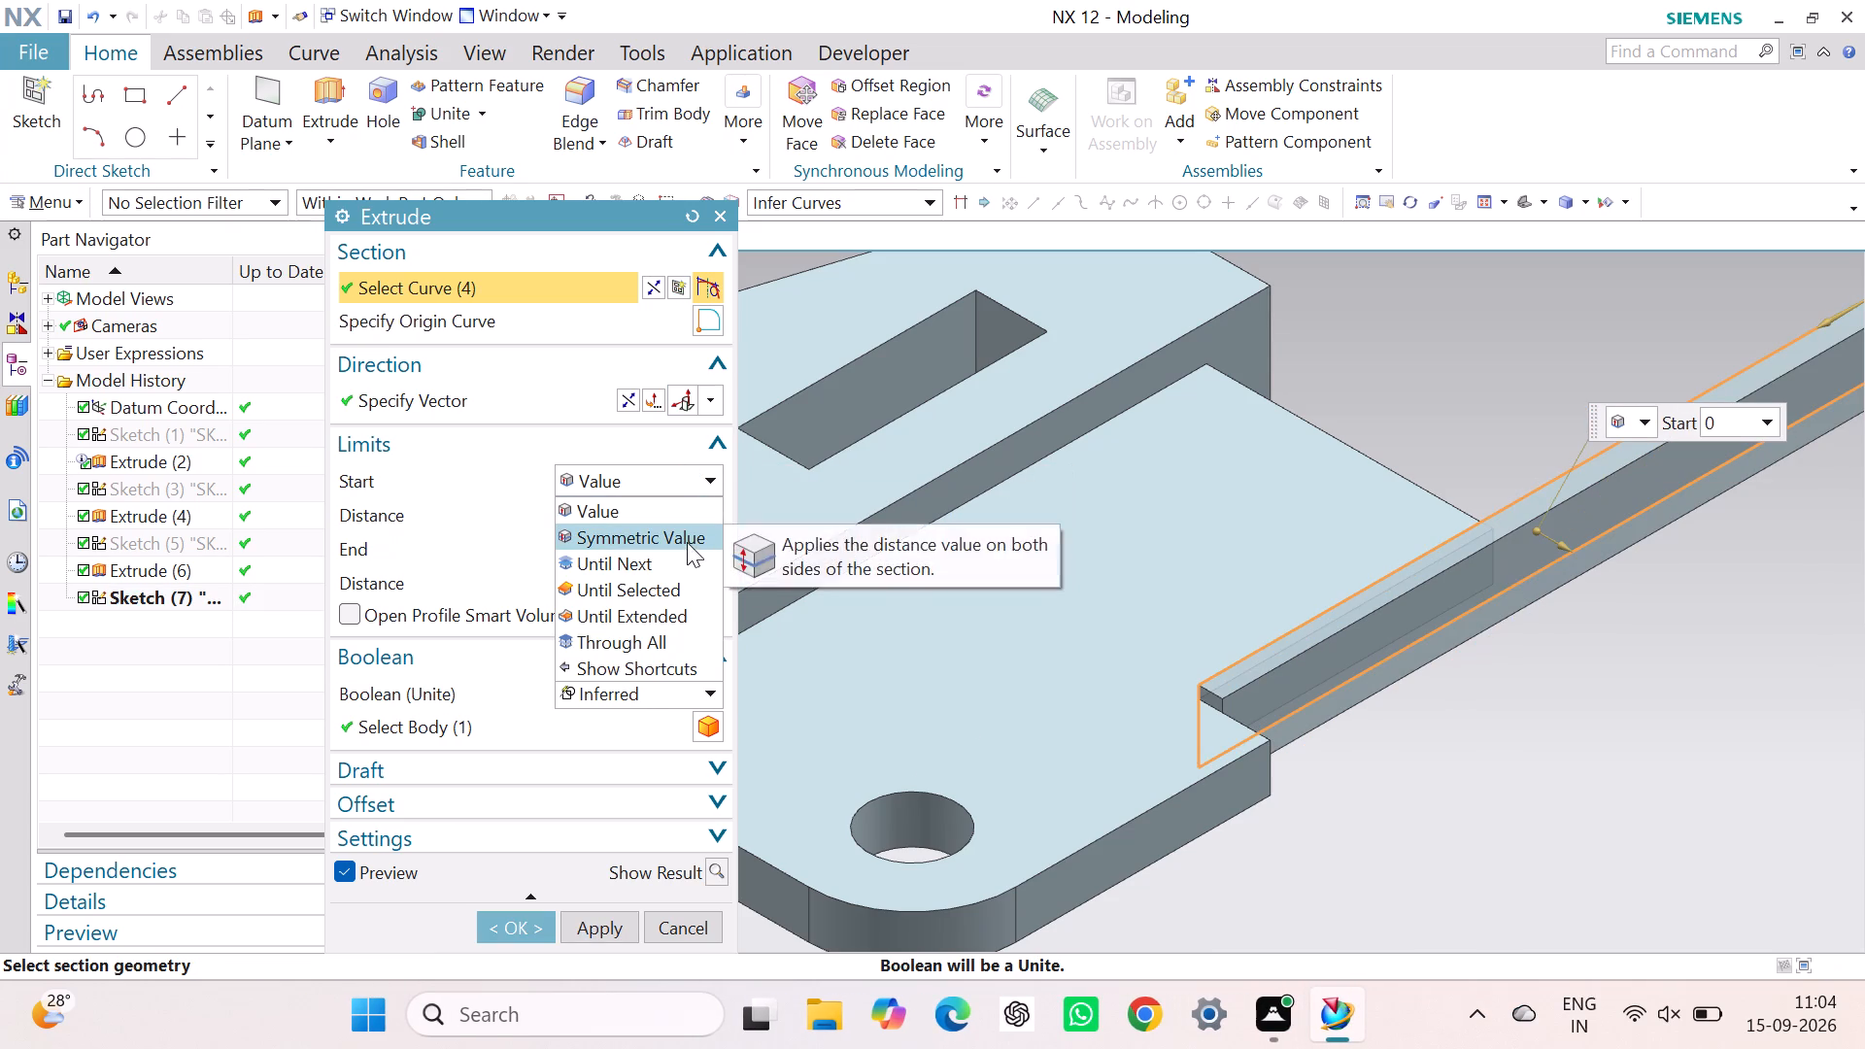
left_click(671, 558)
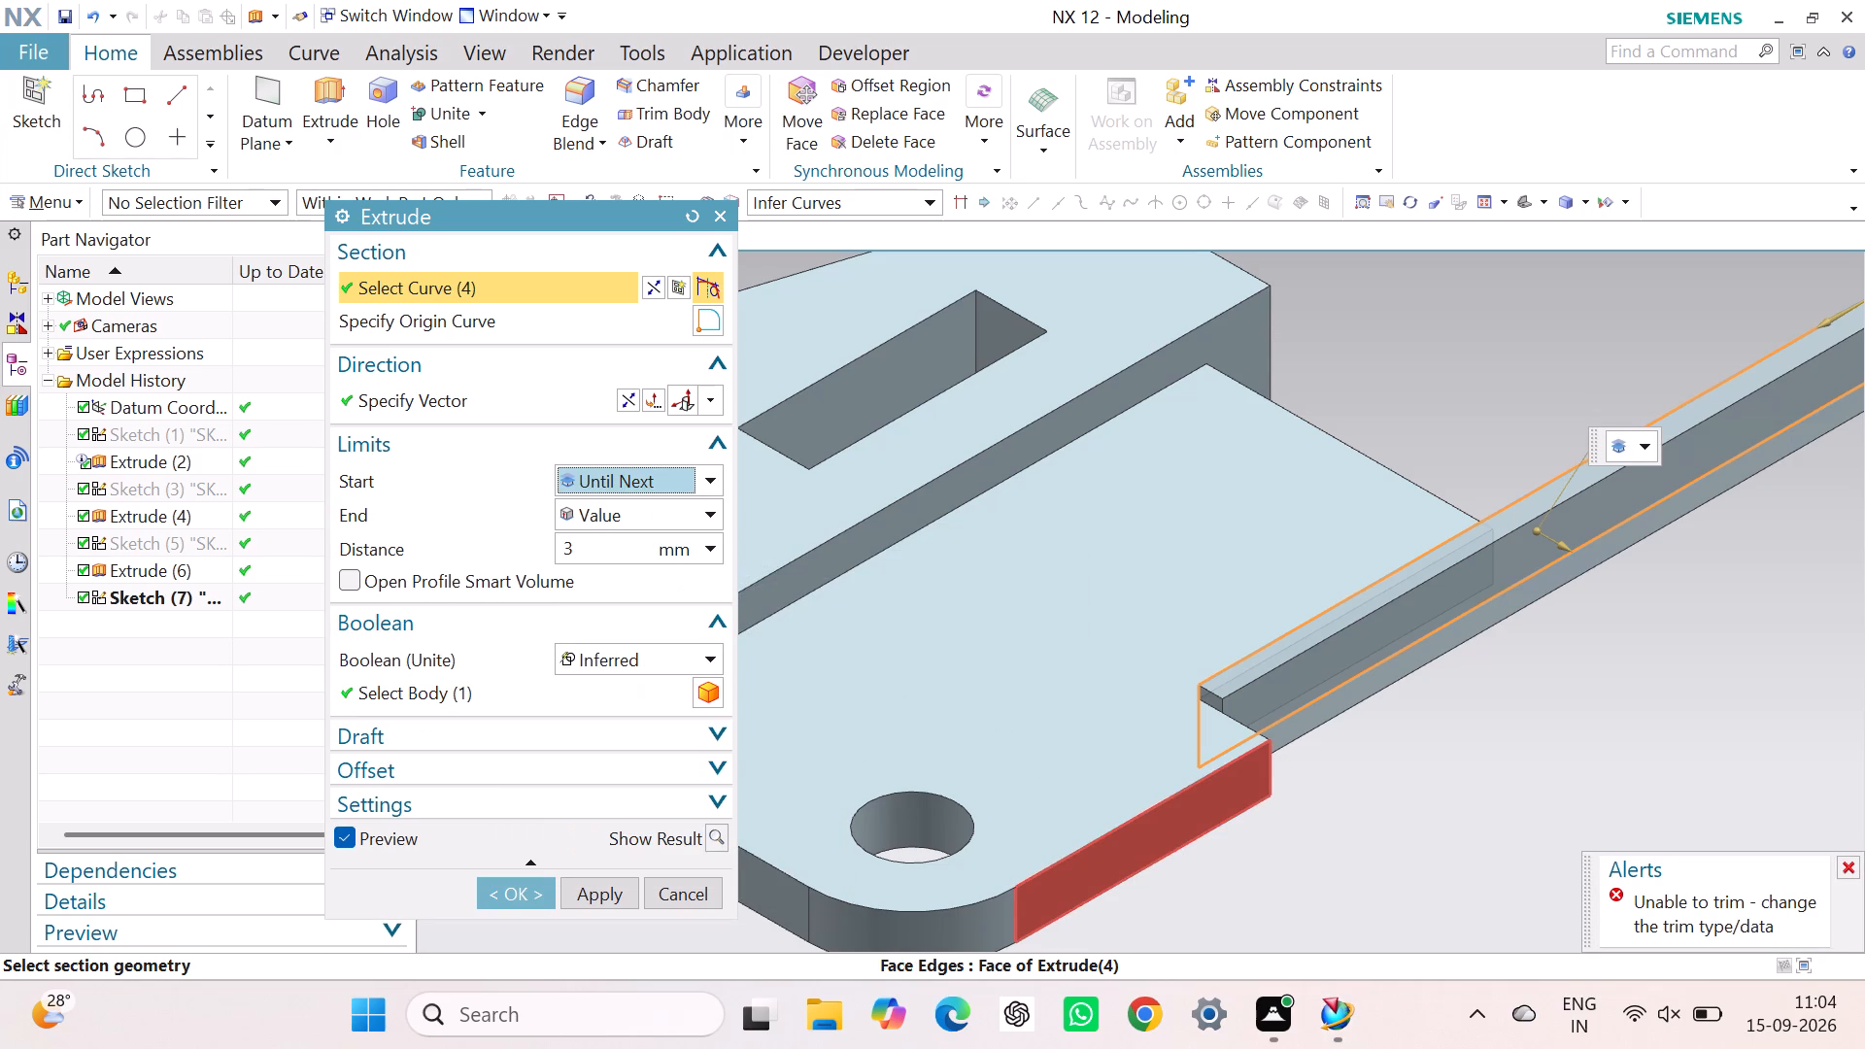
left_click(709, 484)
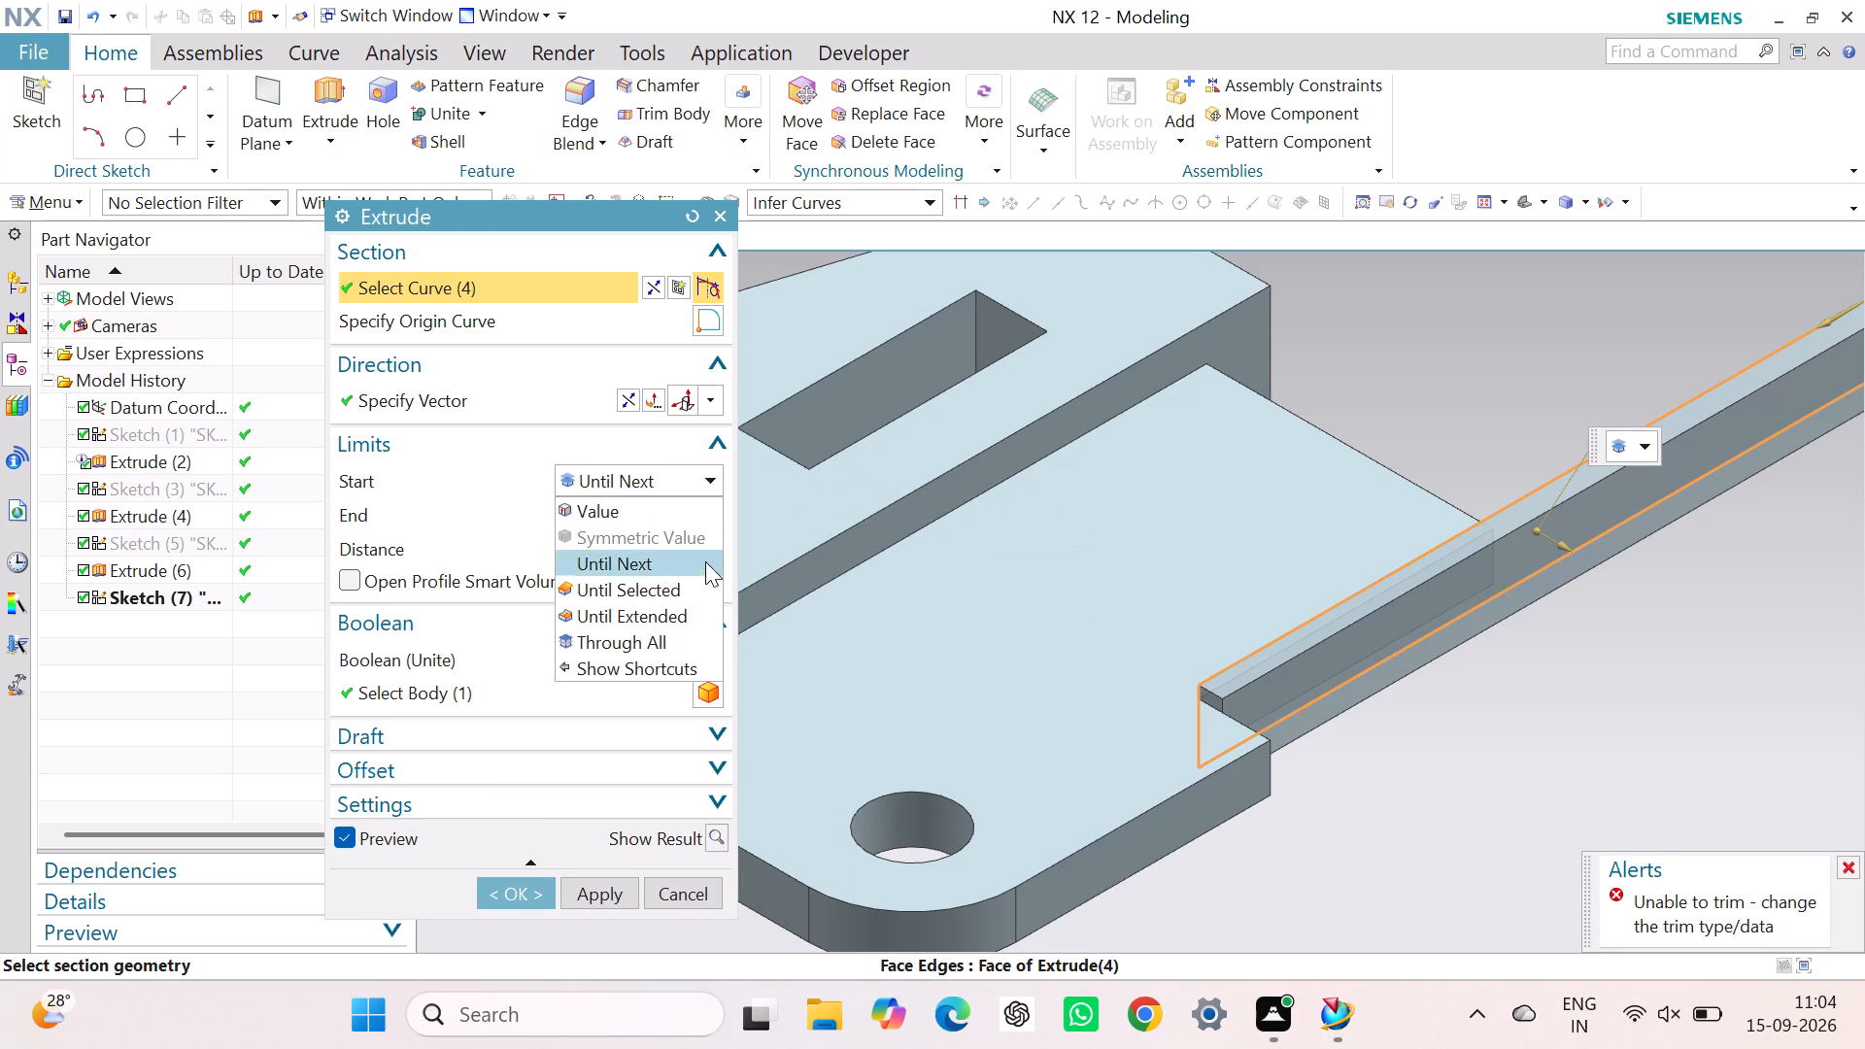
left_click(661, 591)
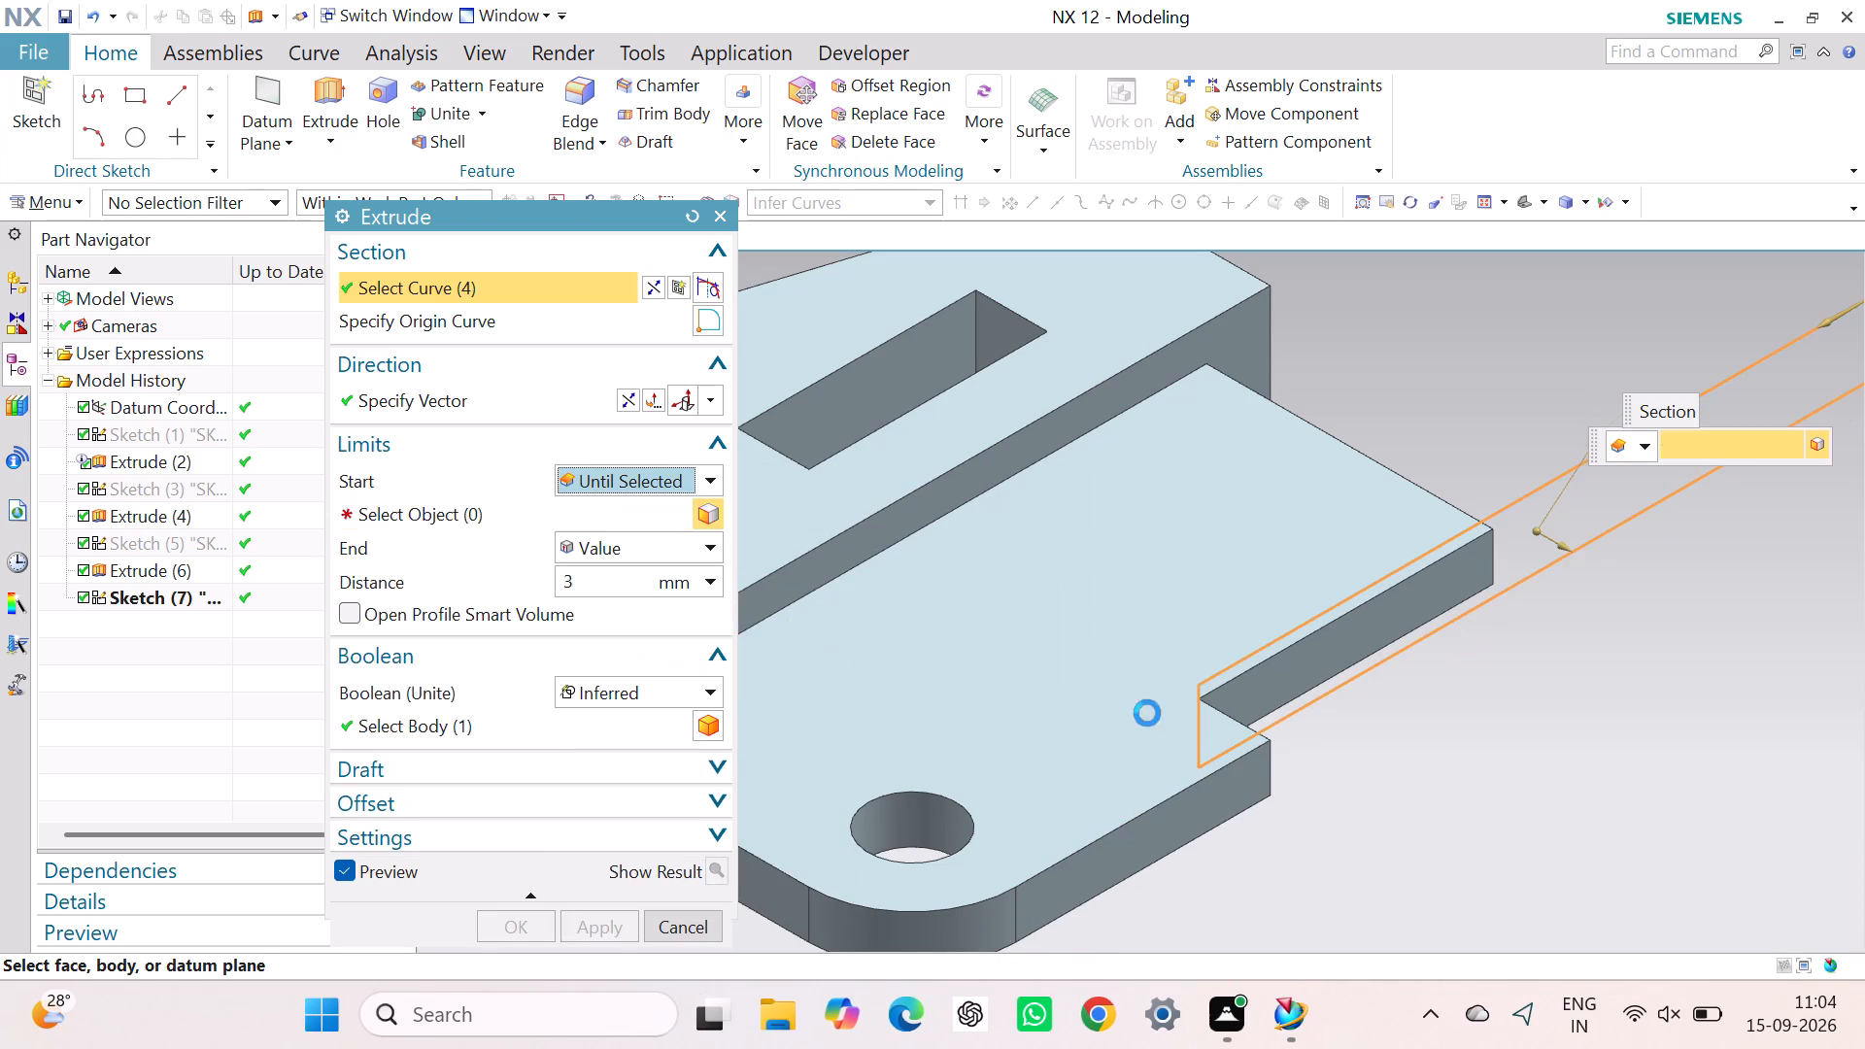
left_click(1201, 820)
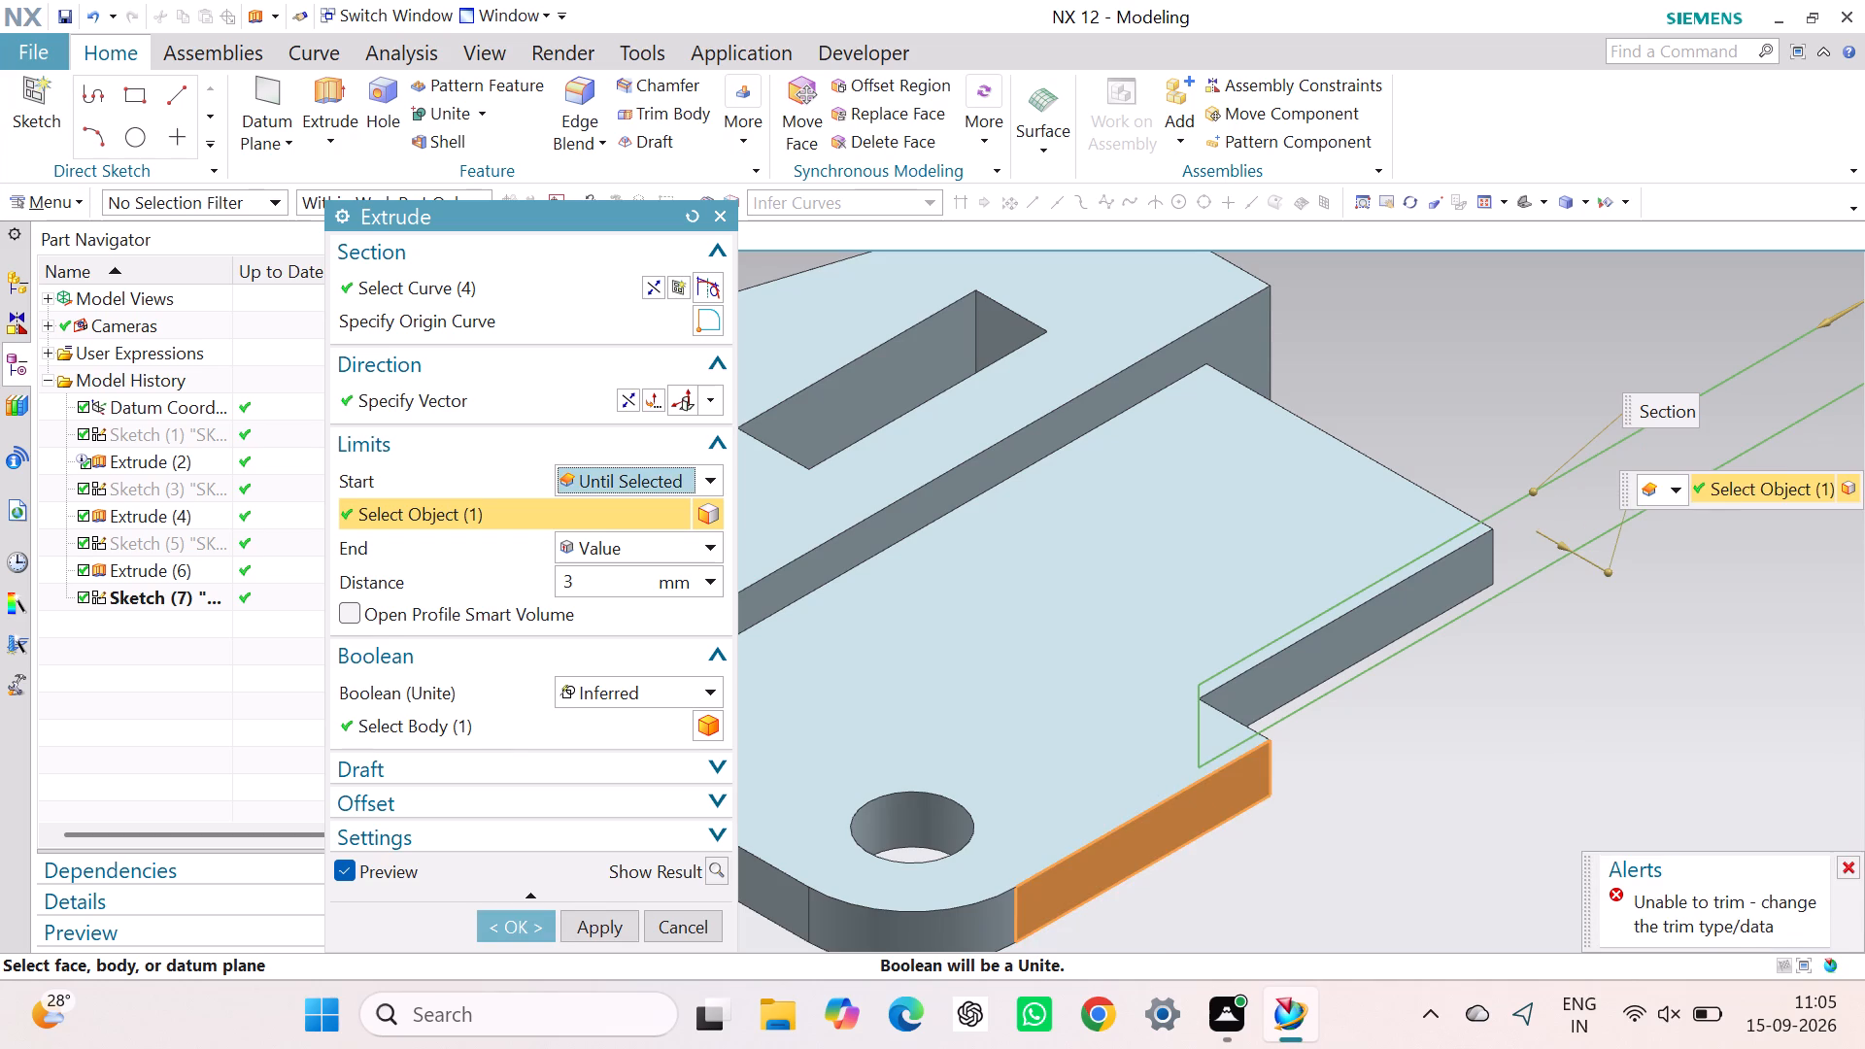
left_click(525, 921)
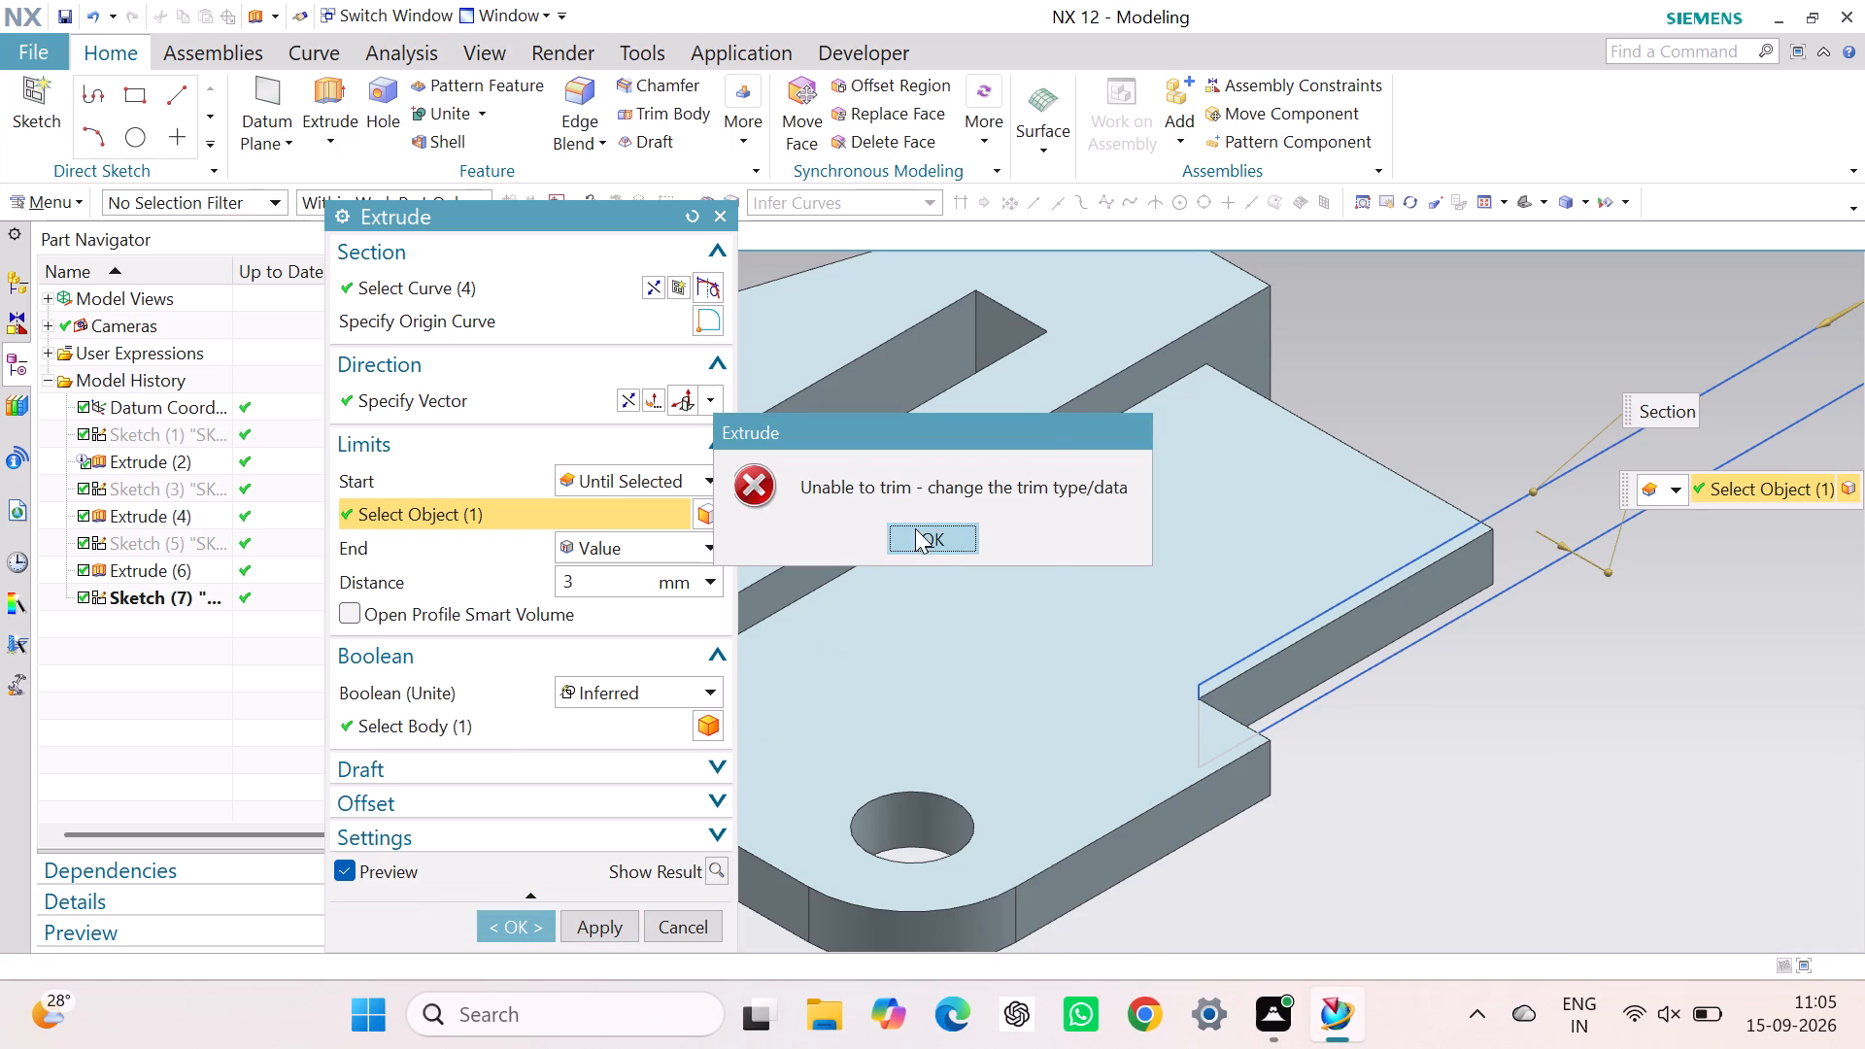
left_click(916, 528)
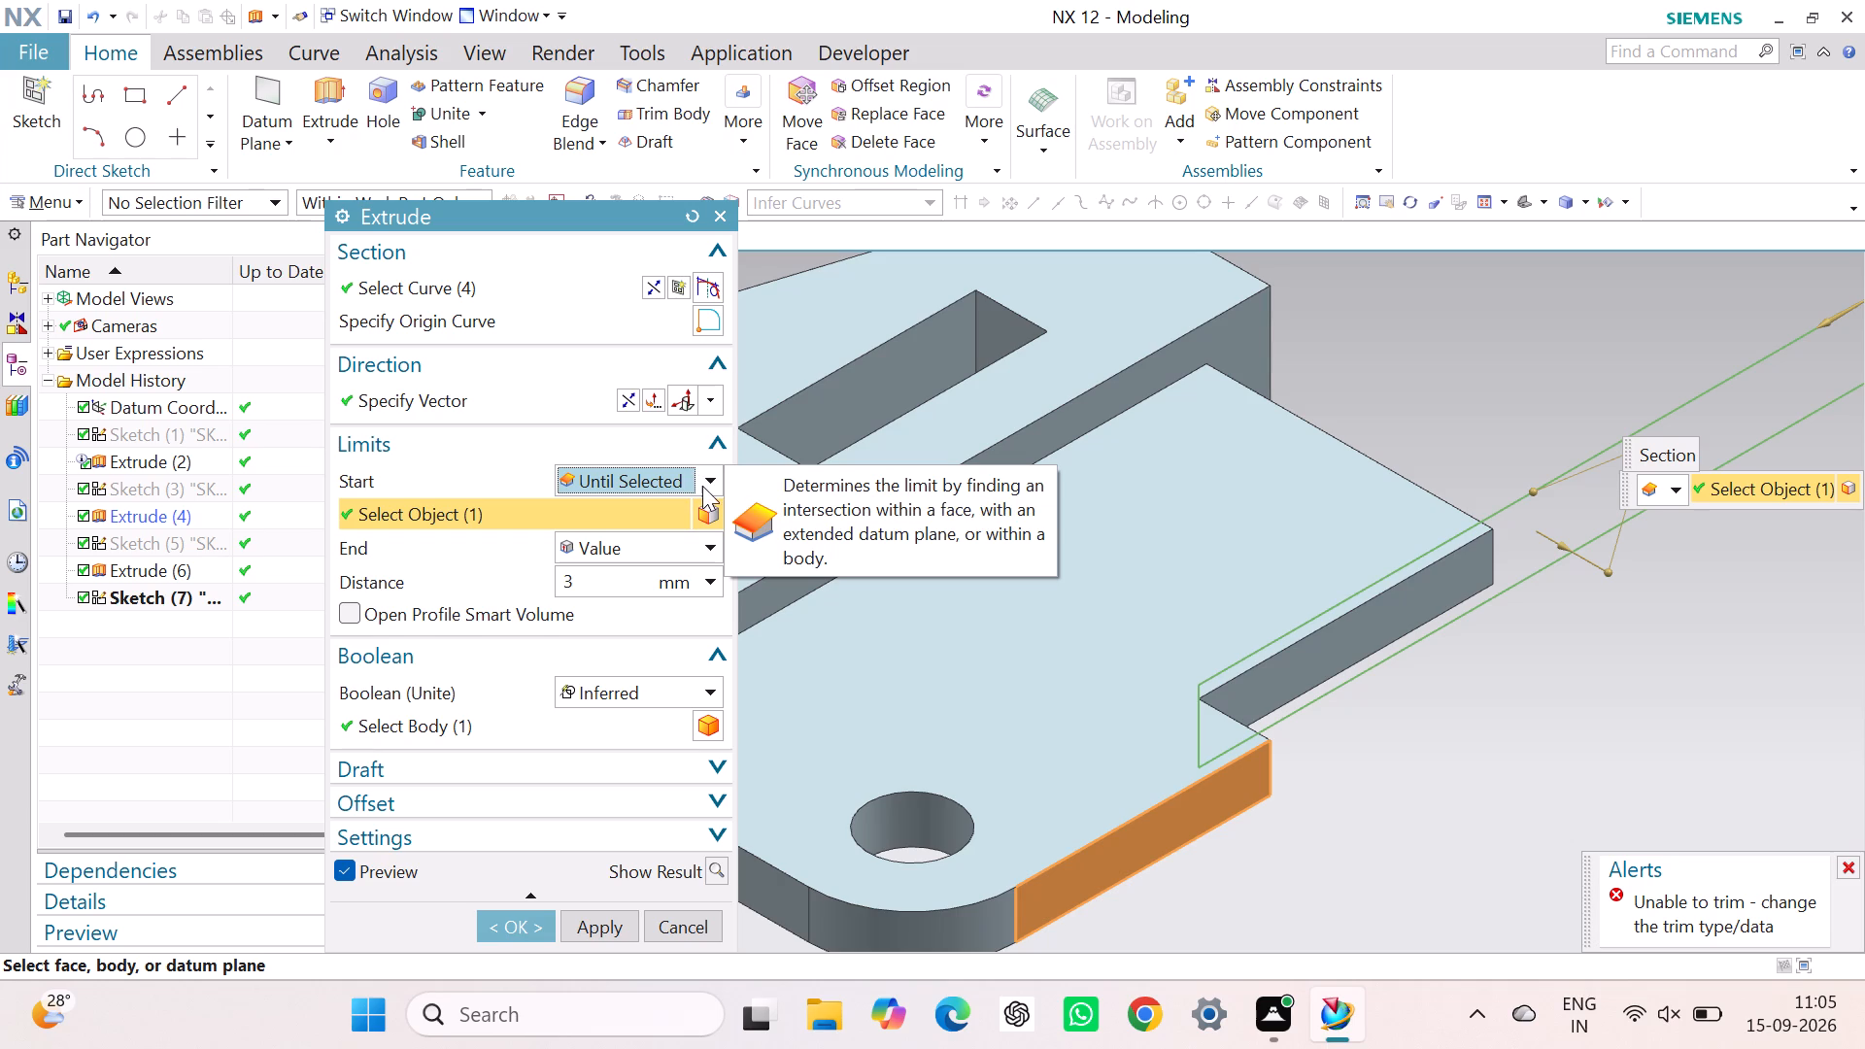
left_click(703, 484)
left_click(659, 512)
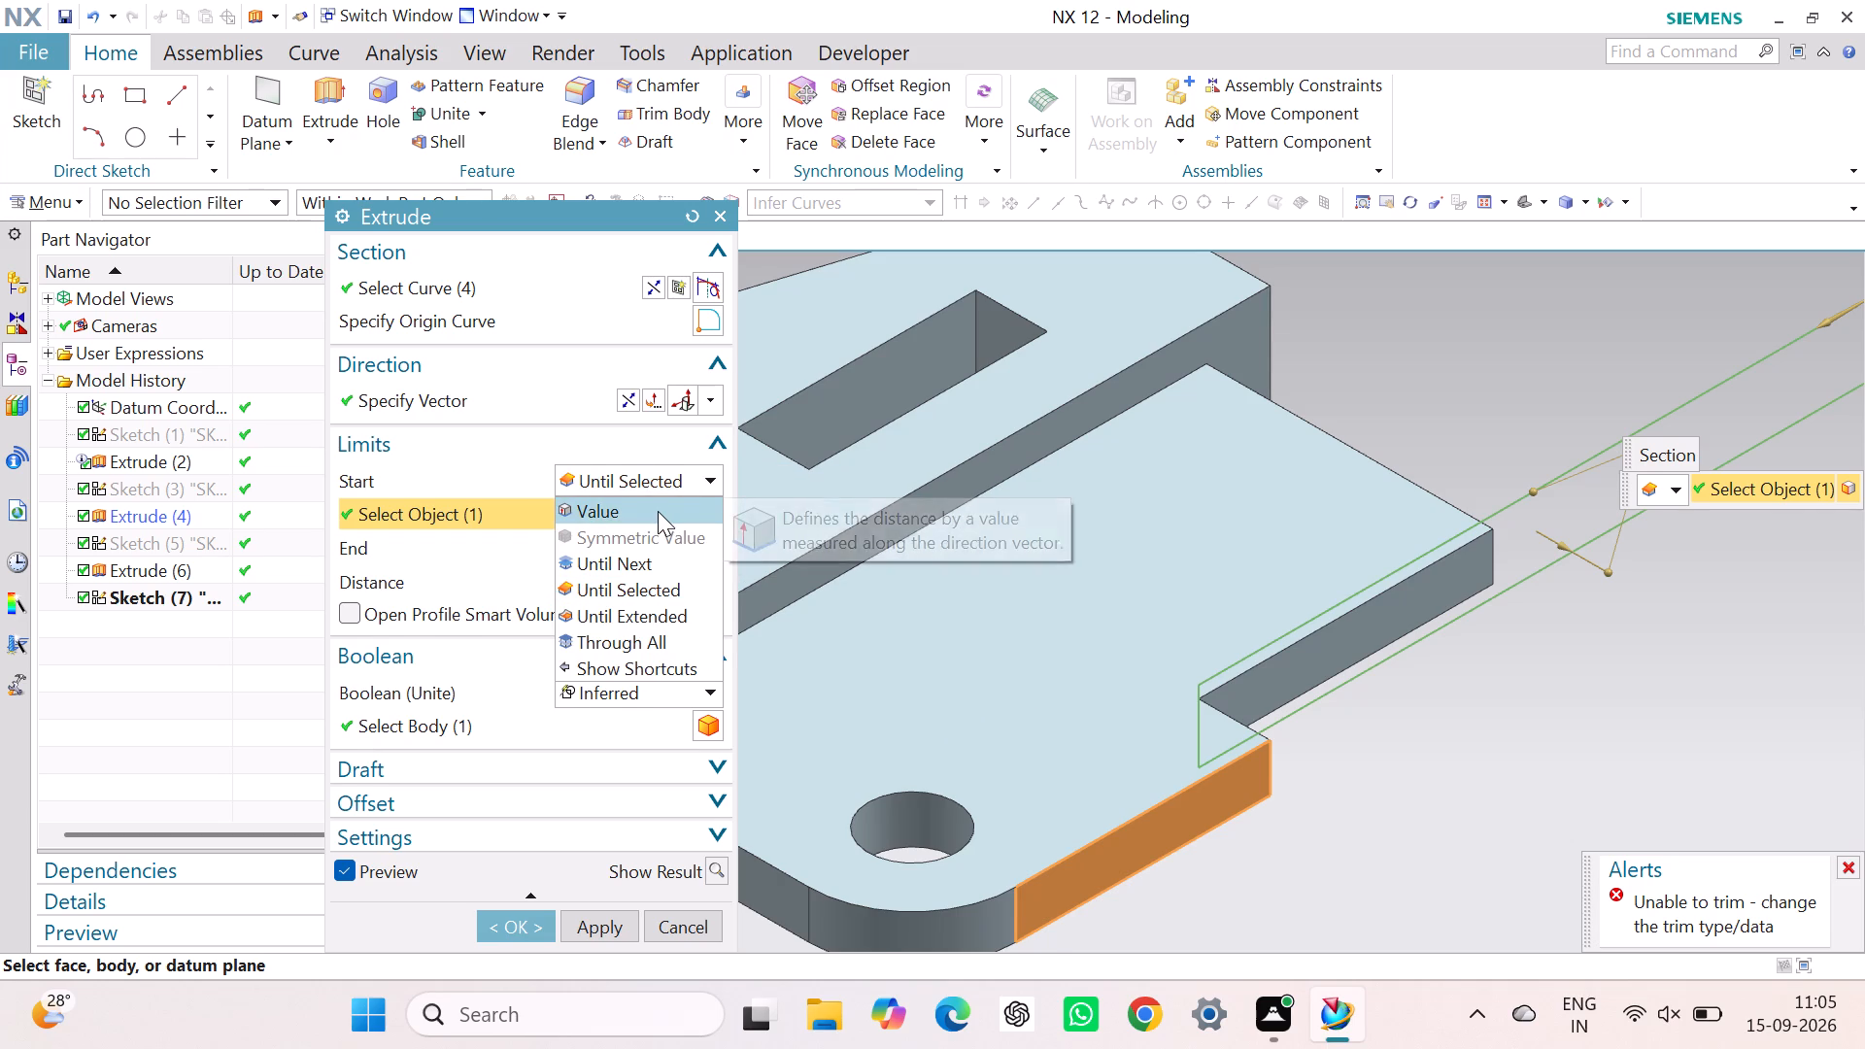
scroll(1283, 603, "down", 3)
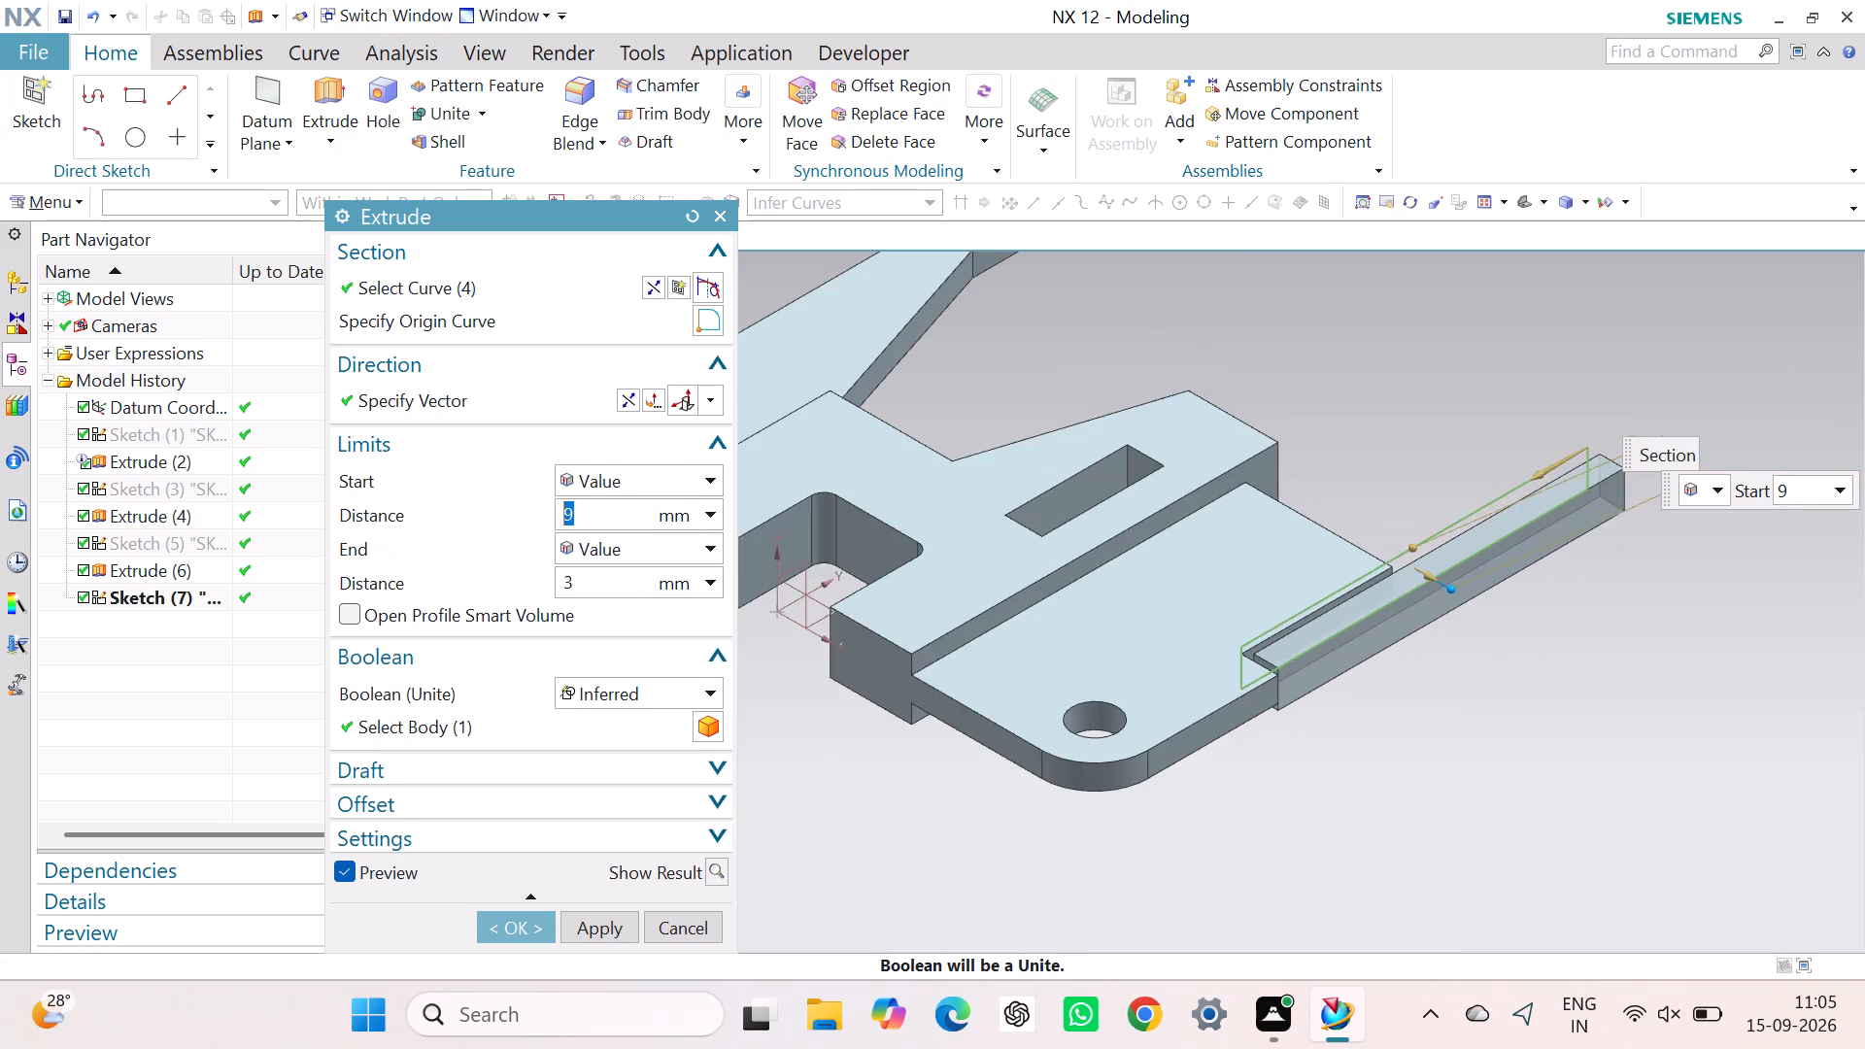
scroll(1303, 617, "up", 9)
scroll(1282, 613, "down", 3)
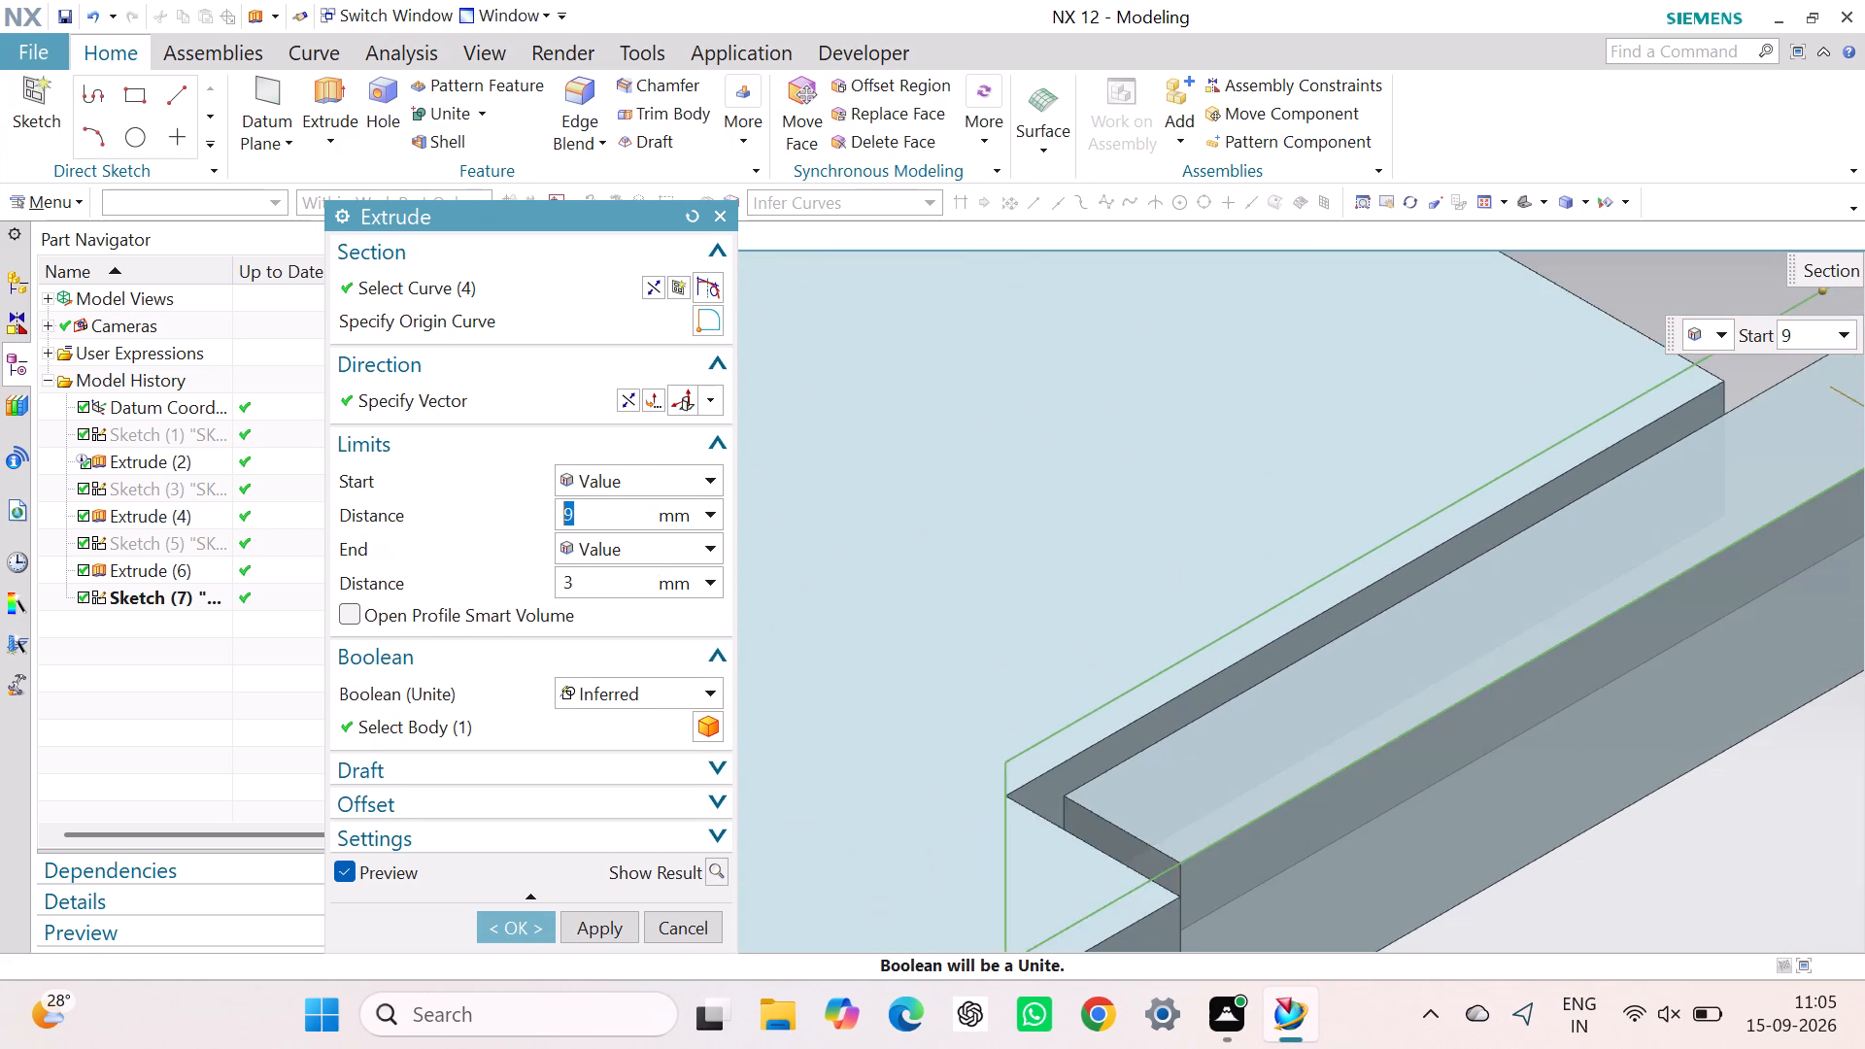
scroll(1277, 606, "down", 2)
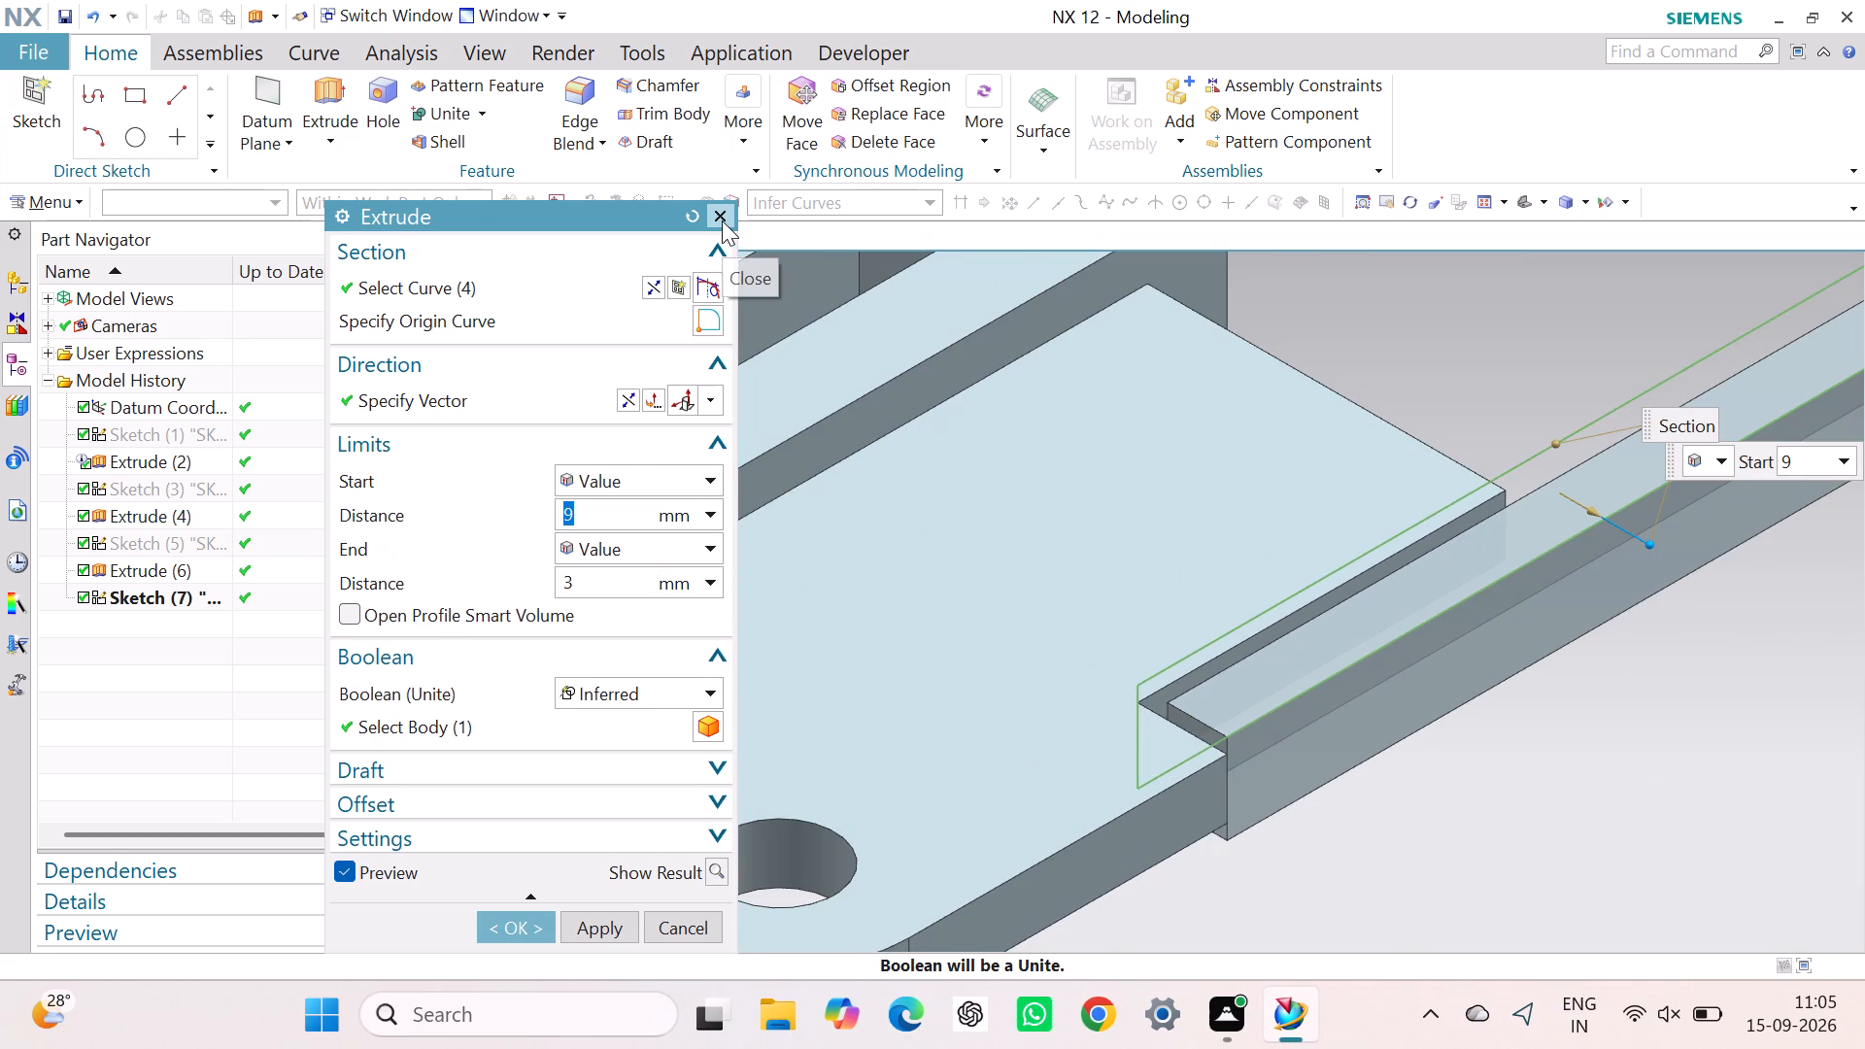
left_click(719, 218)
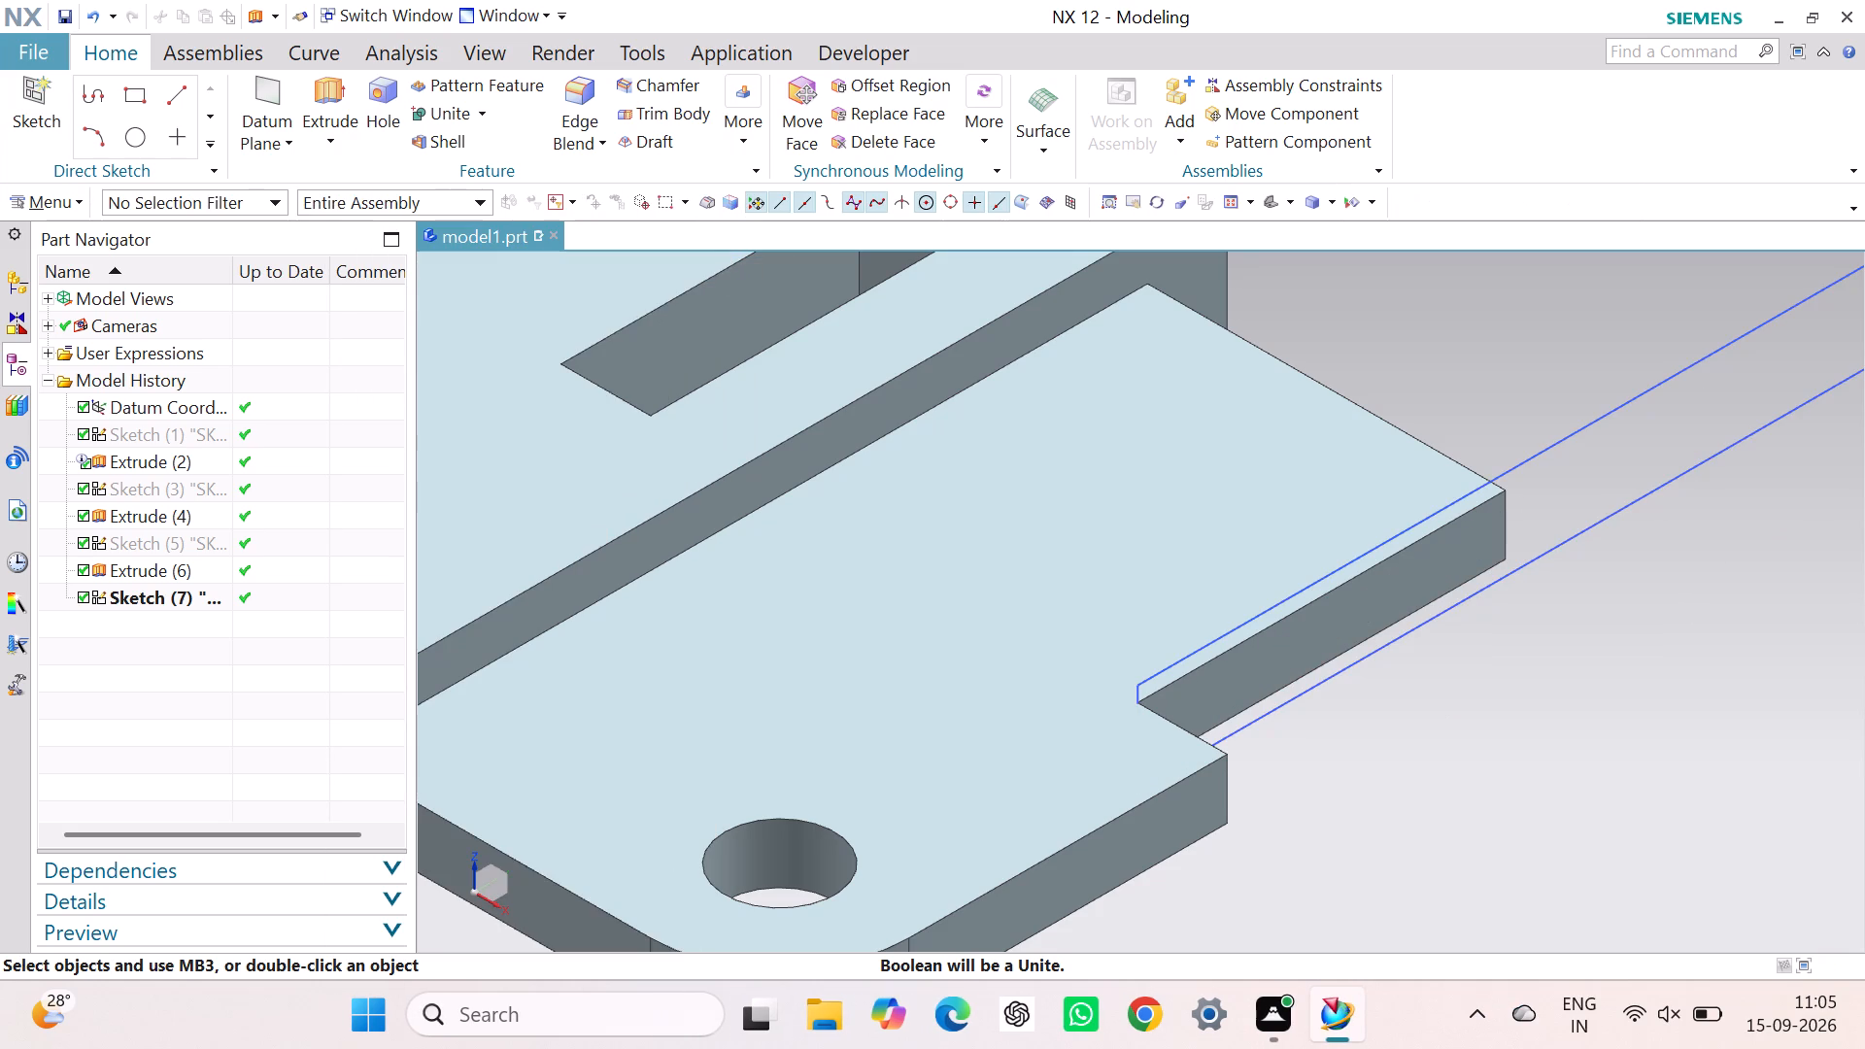
Extrude the side-face rectangle from 0 to 9 mm, united with the plate body as a bar along the flange's notched edge.
left_click(339, 82)
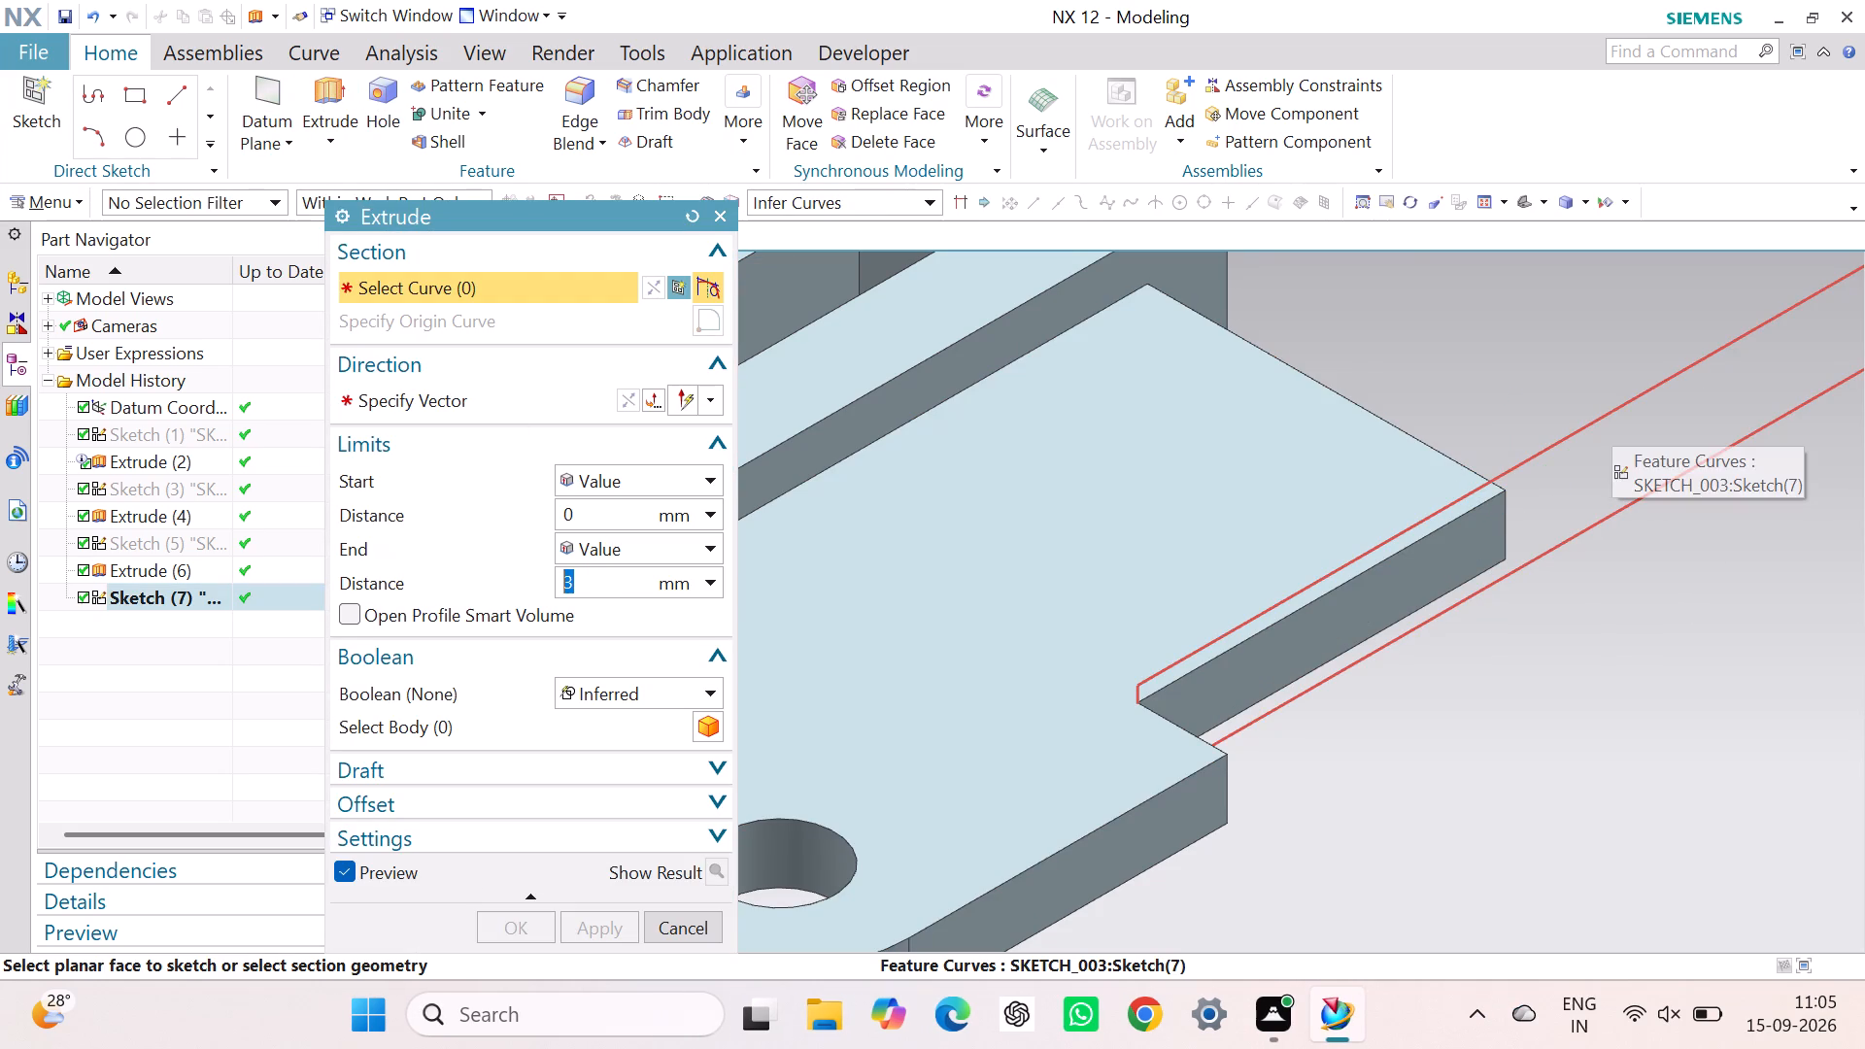
left_click(1607, 419)
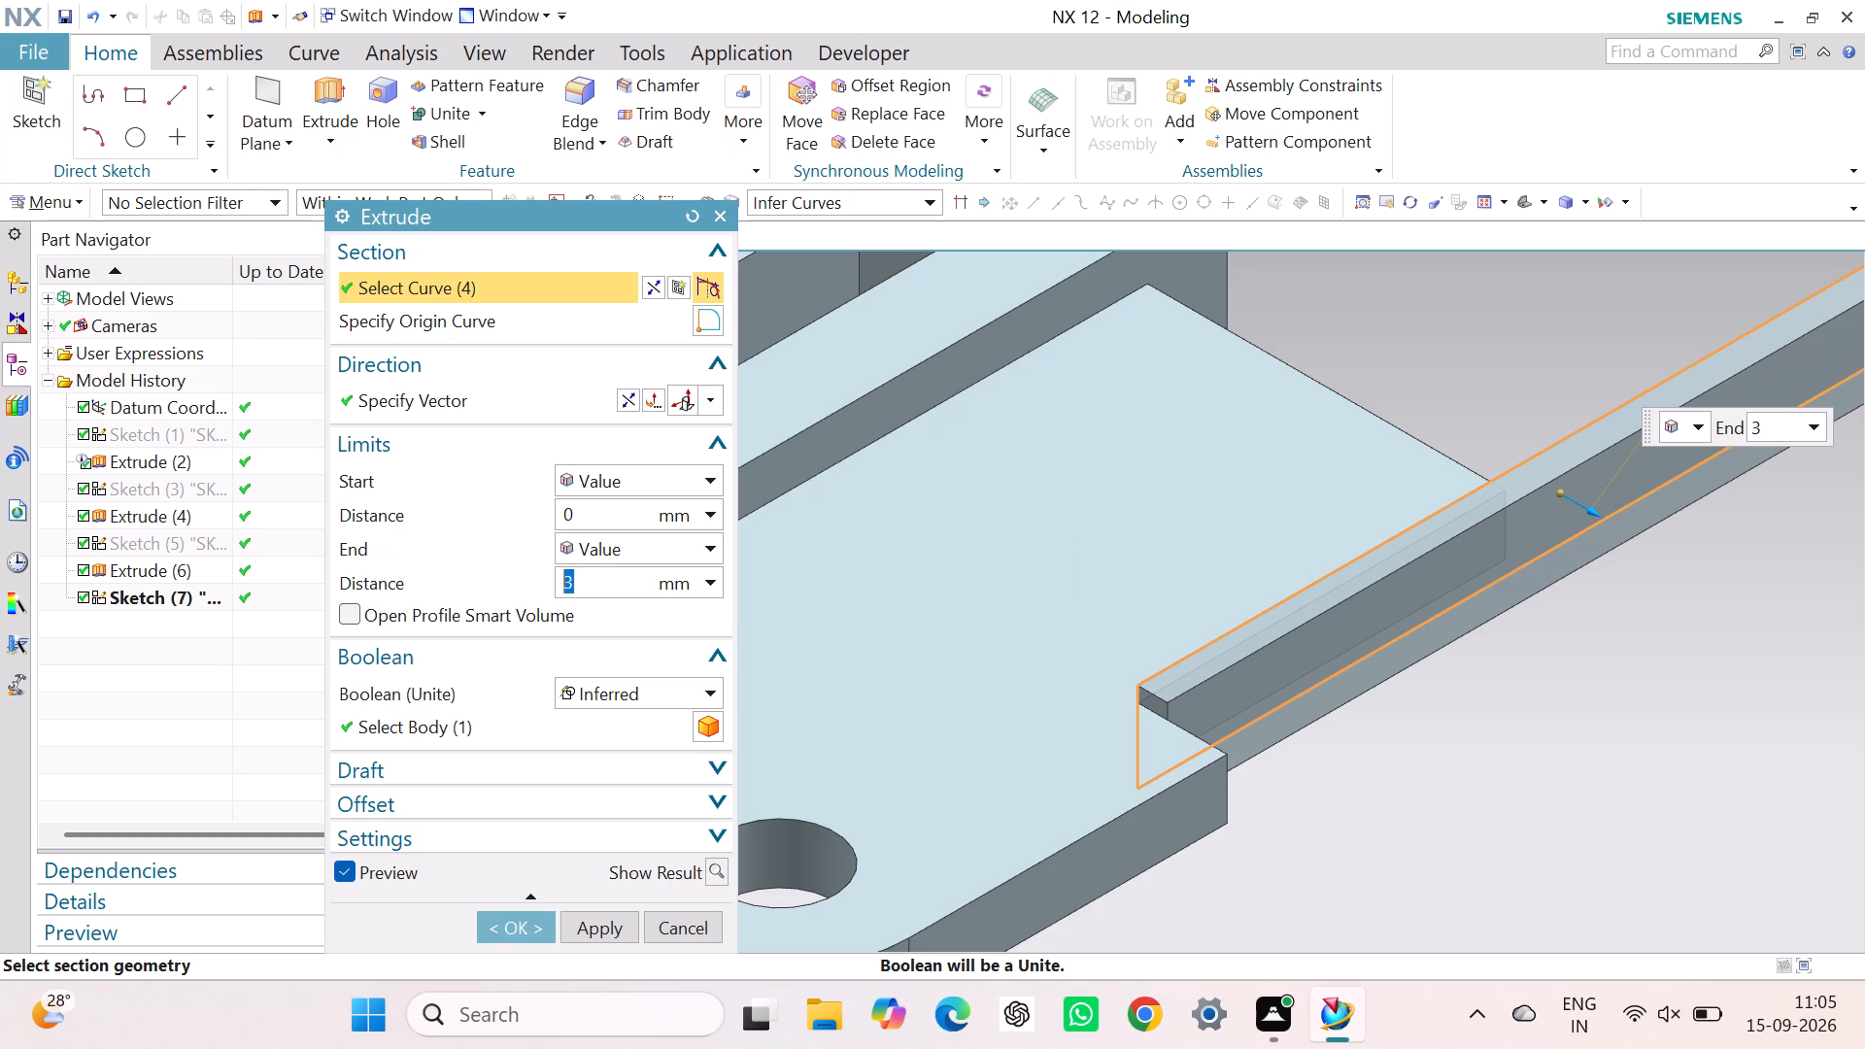
key("9")
key("Return")
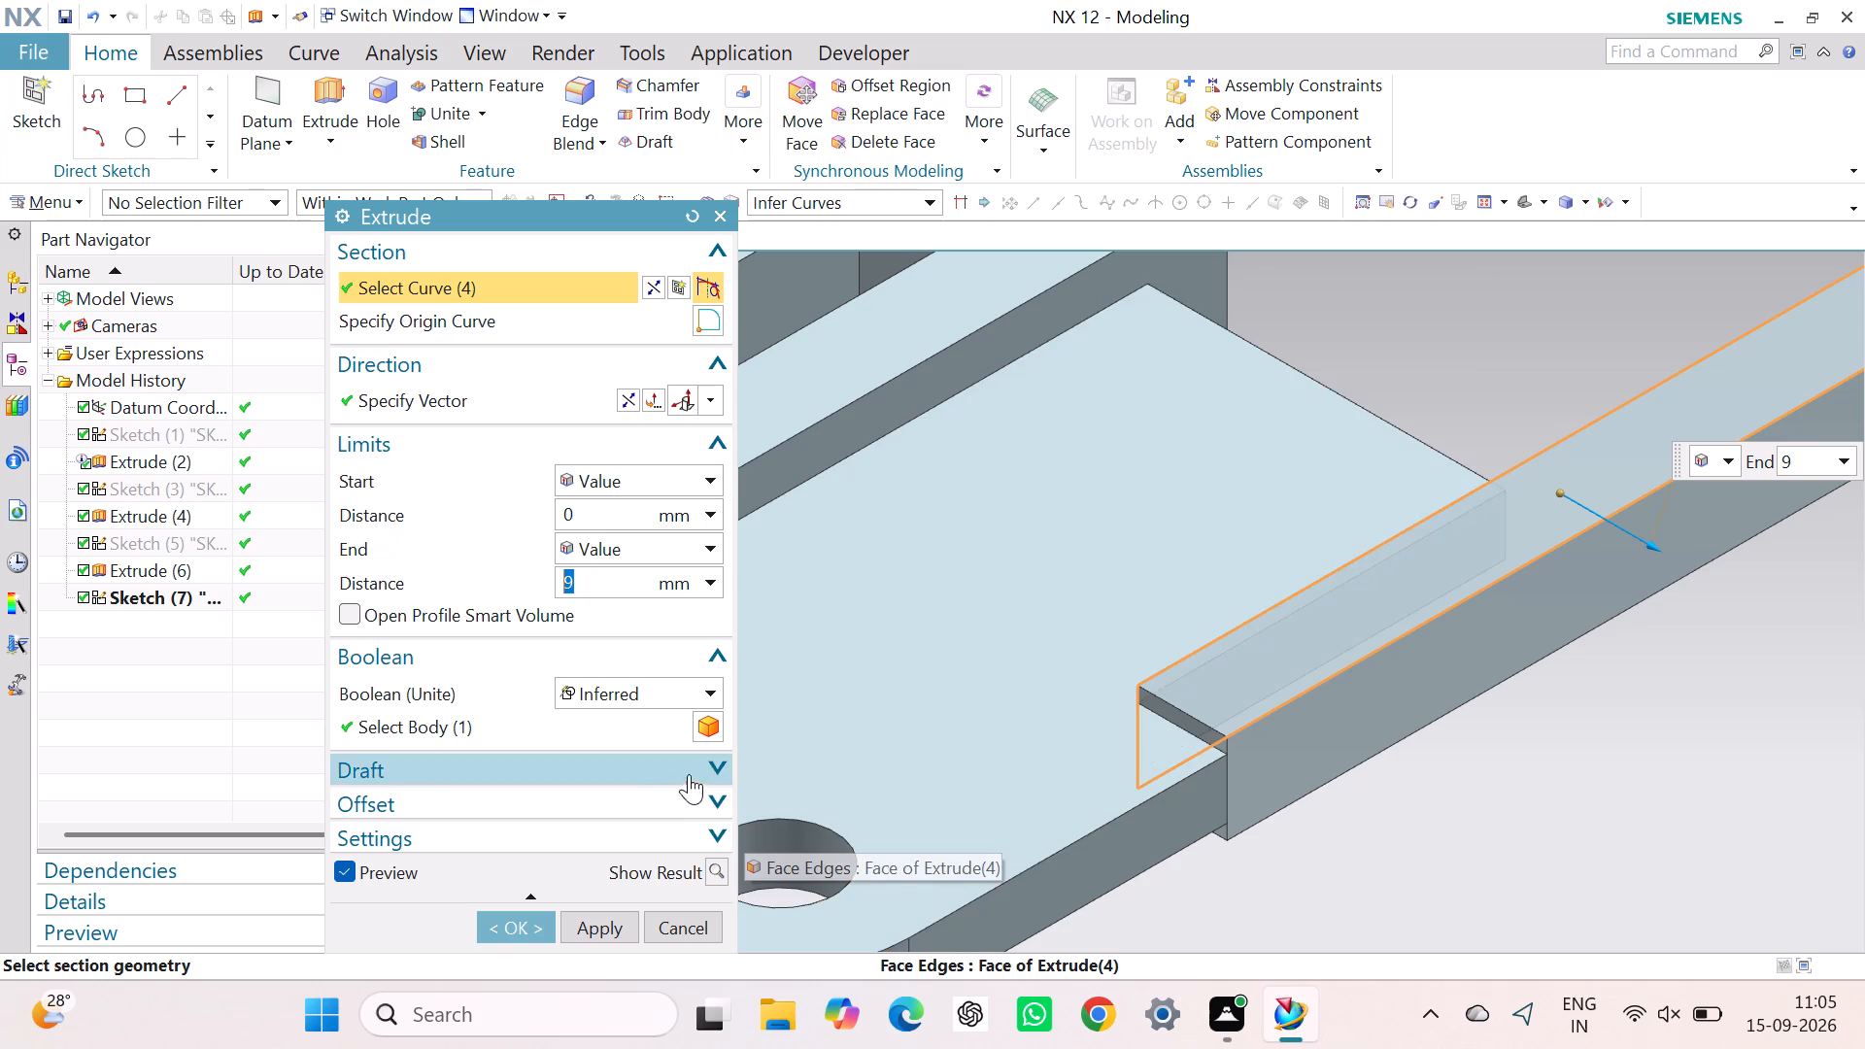
left_click(508, 927)
Edit the bar's side-face rectangle sketch with rollback, set its height dimension to 12 mm, and finish the sketch.
scroll(997, 837, "up", 3)
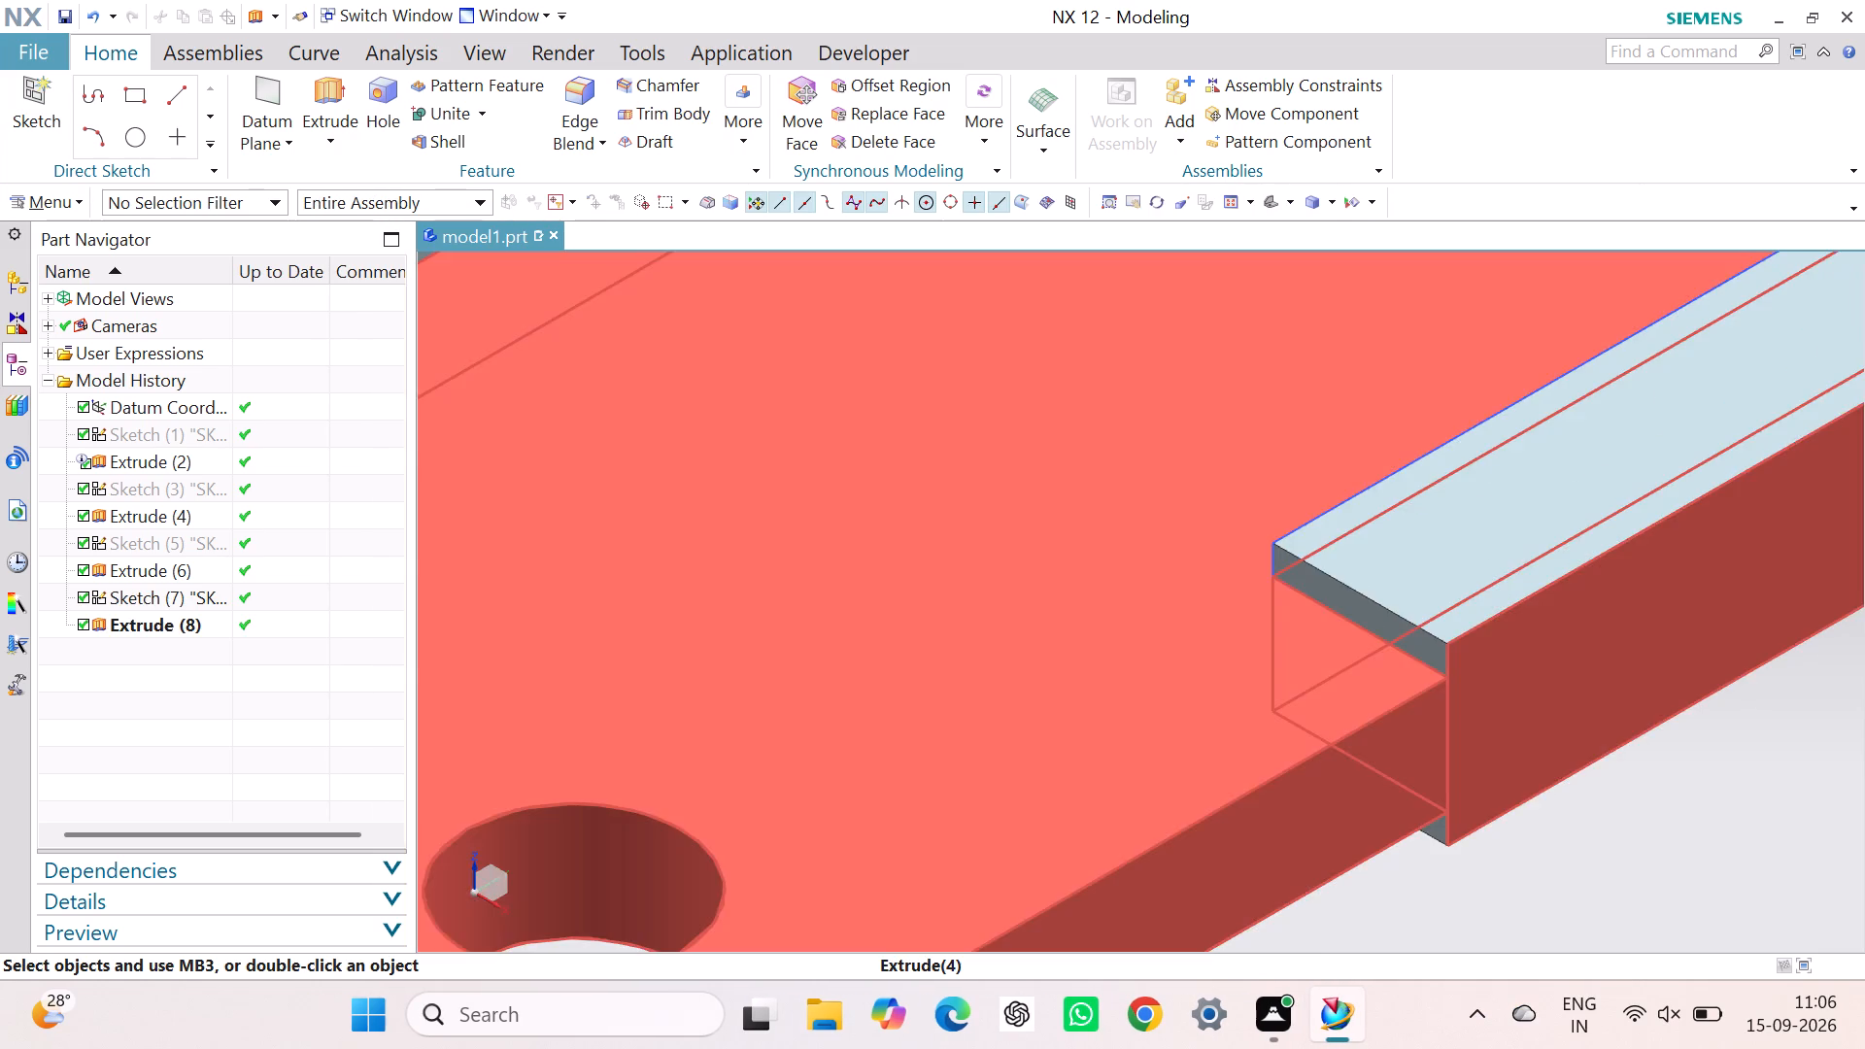
scroll(1190, 770, "down", 6)
scroll(1610, 582, "down", 1)
scroll(1610, 522, "up", 1)
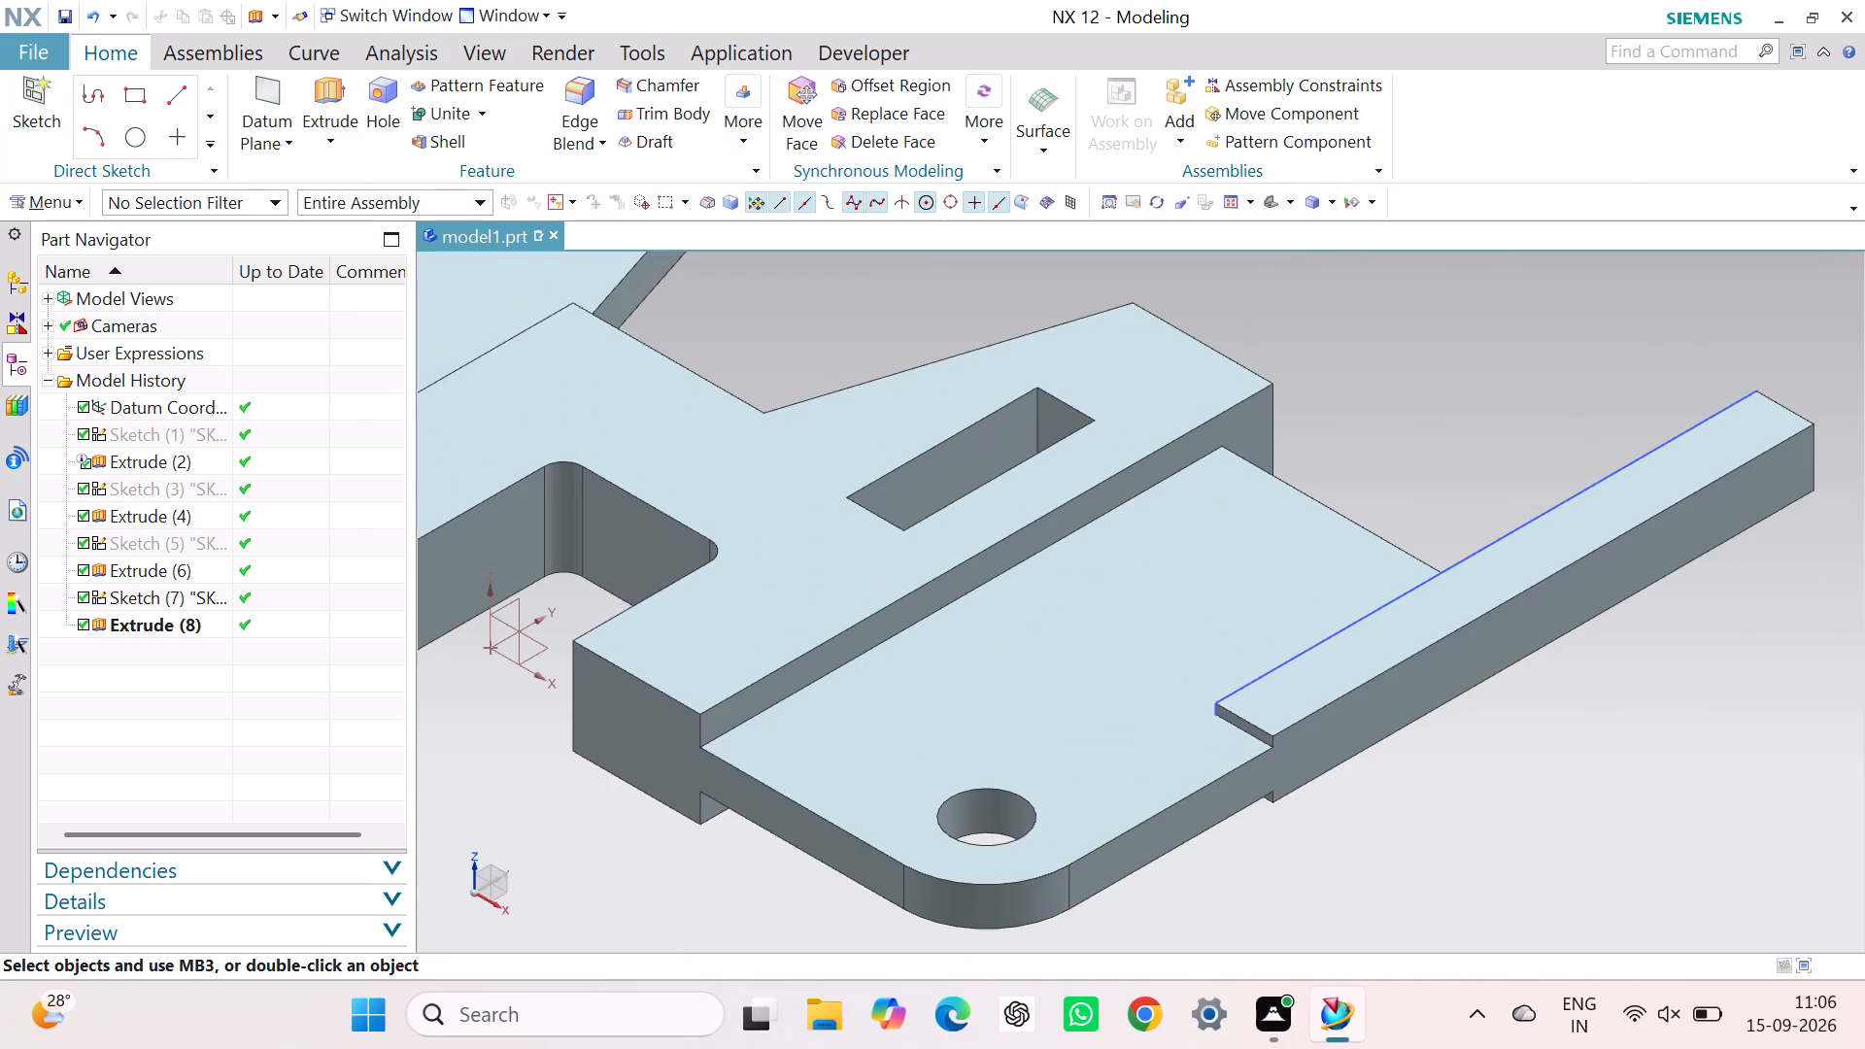
left_click(1590, 489)
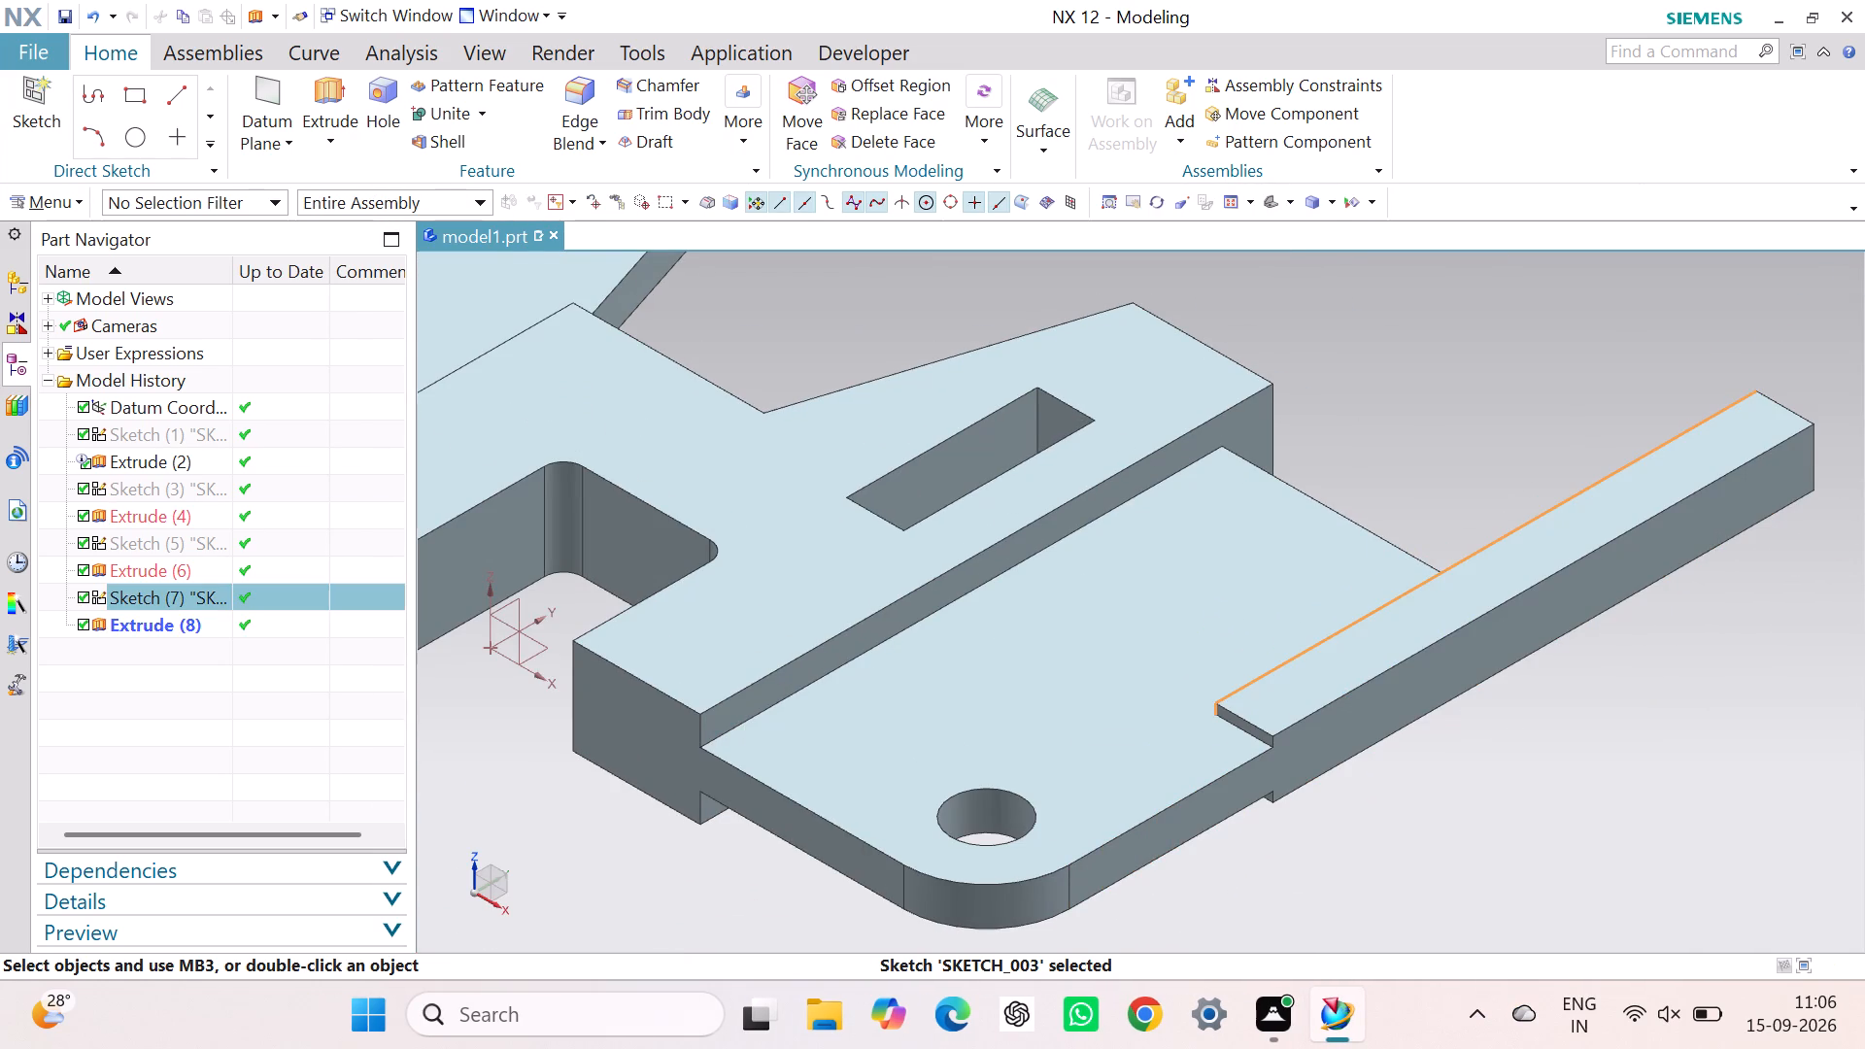
right_click(1590, 484)
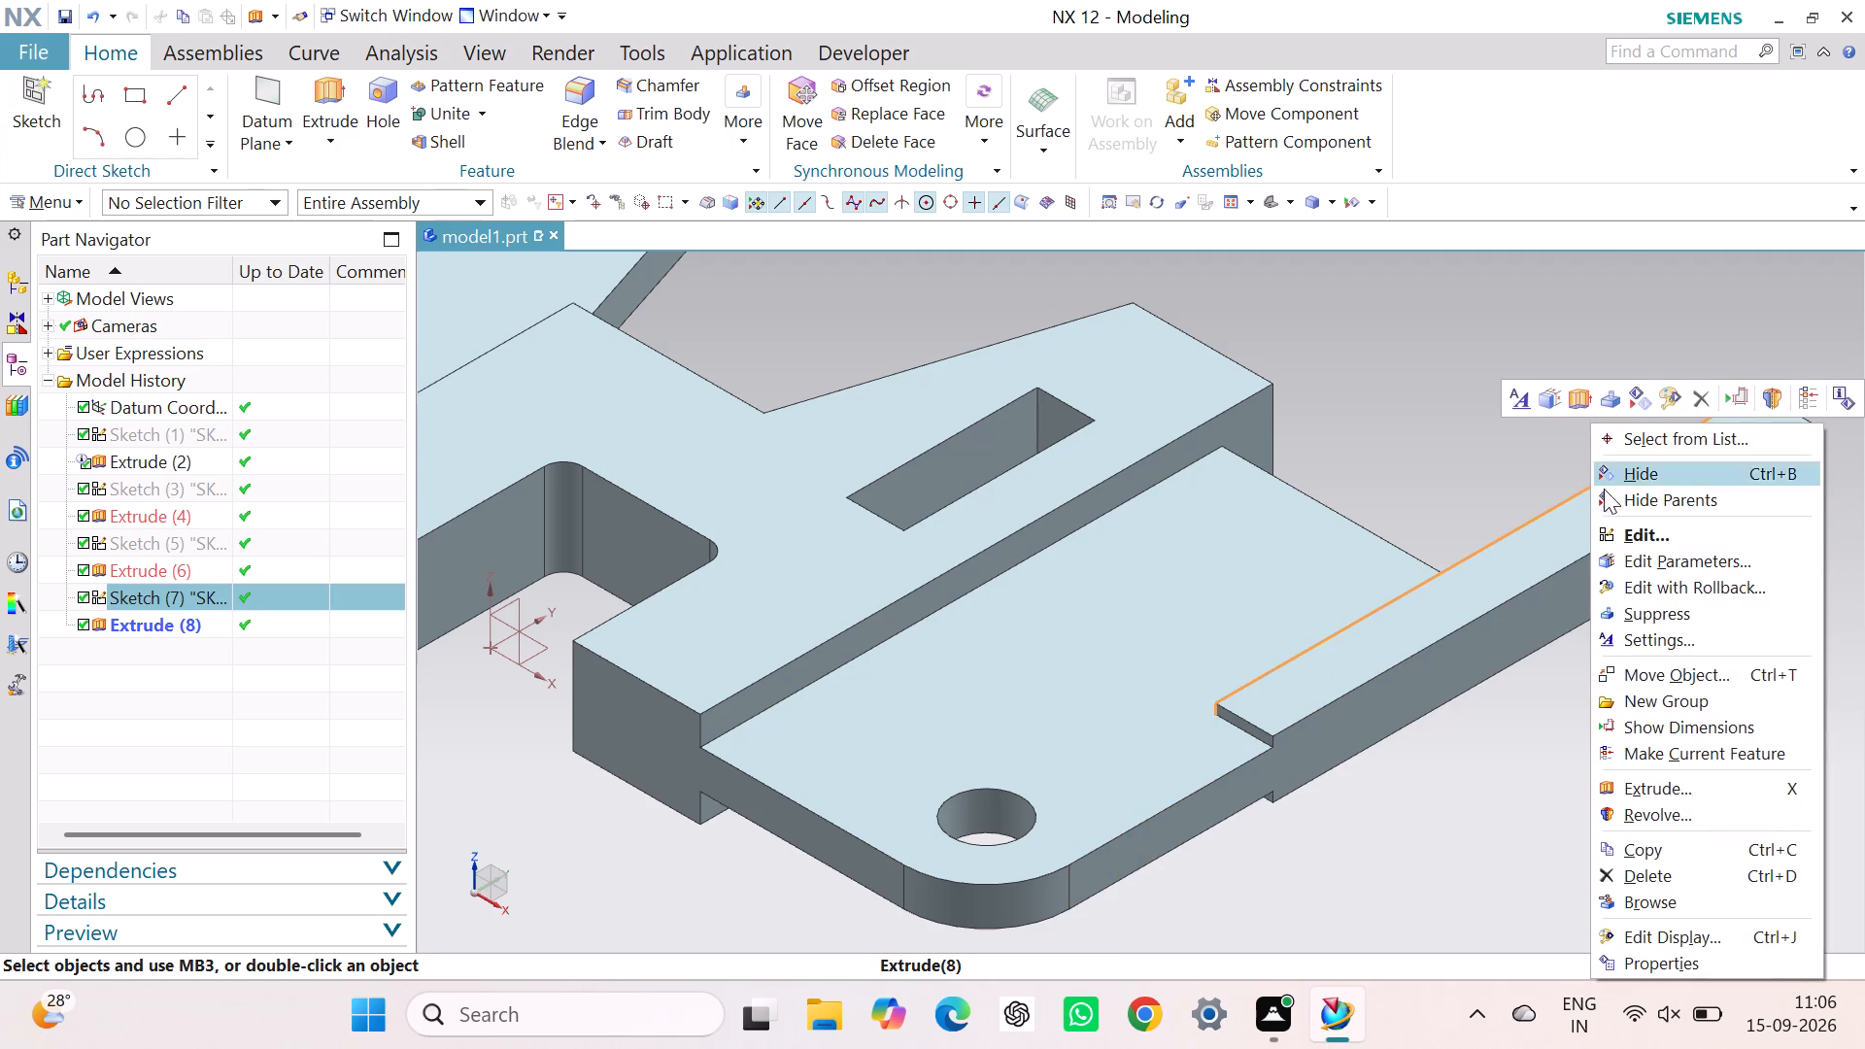
left_click(1649, 582)
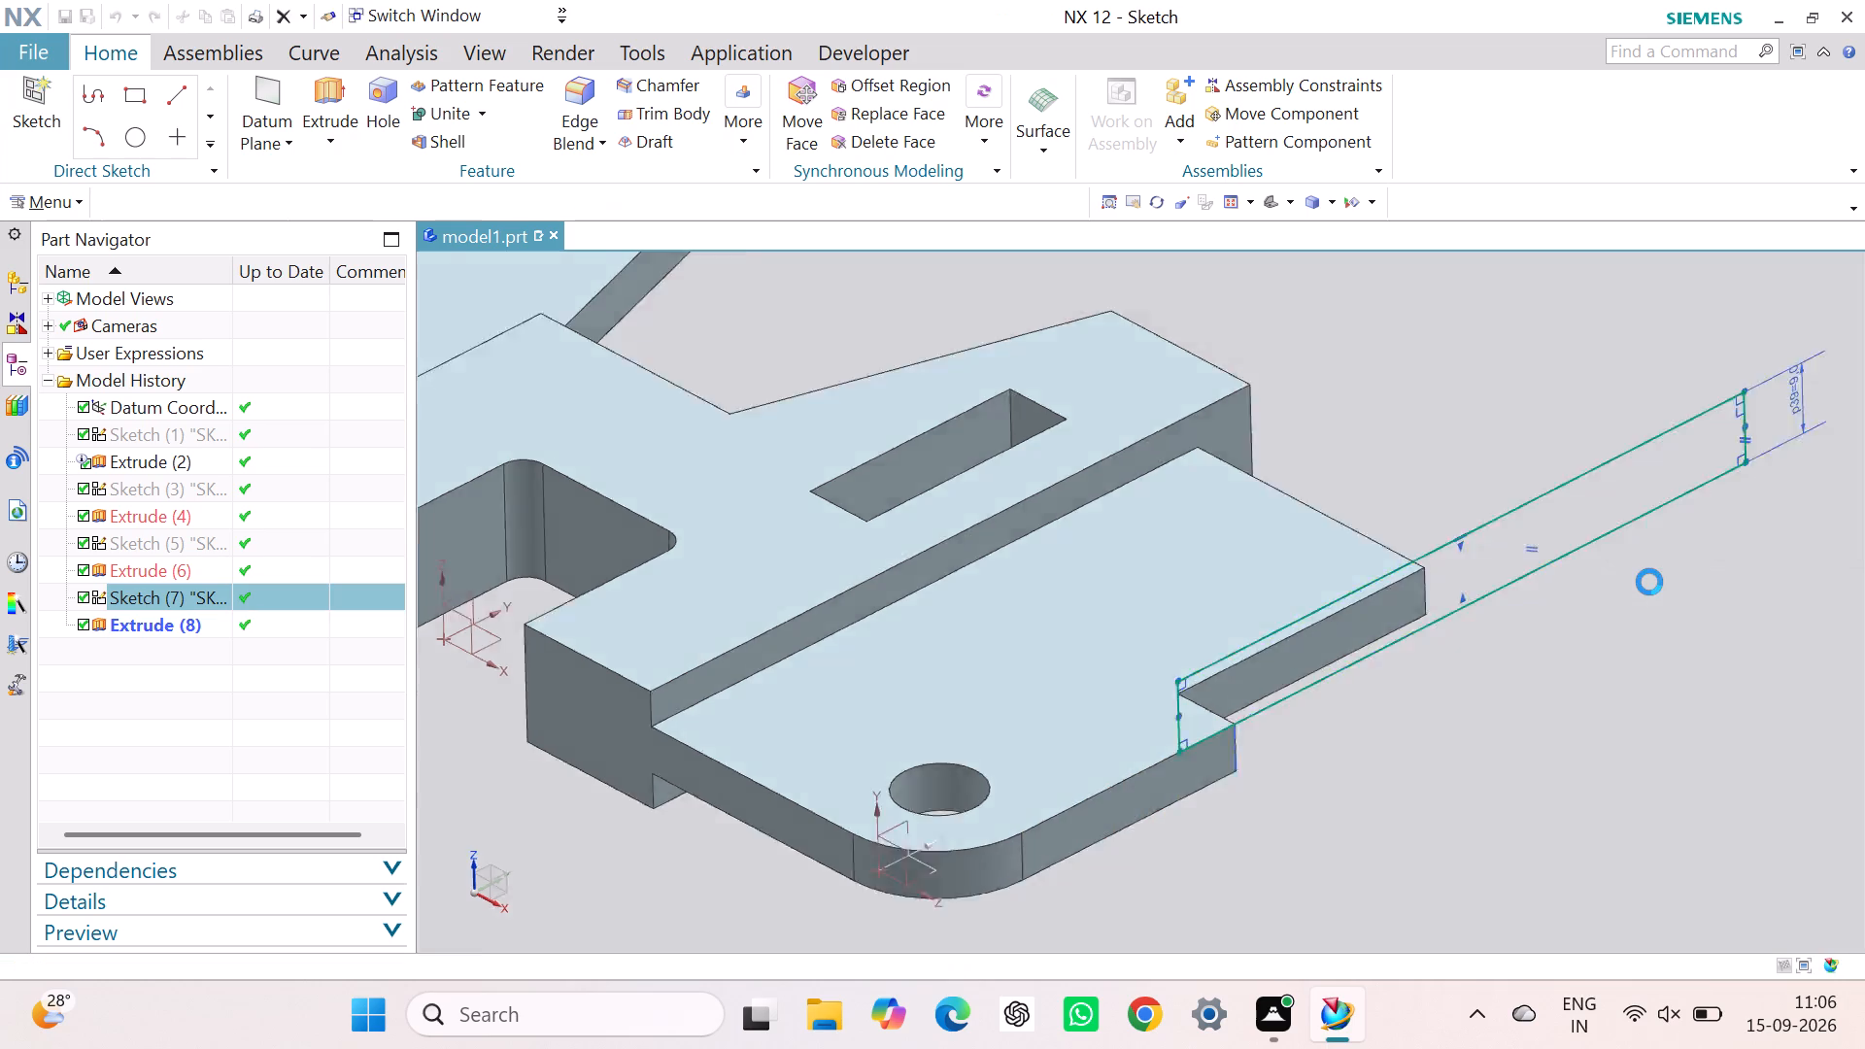
double_click(1694, 592)
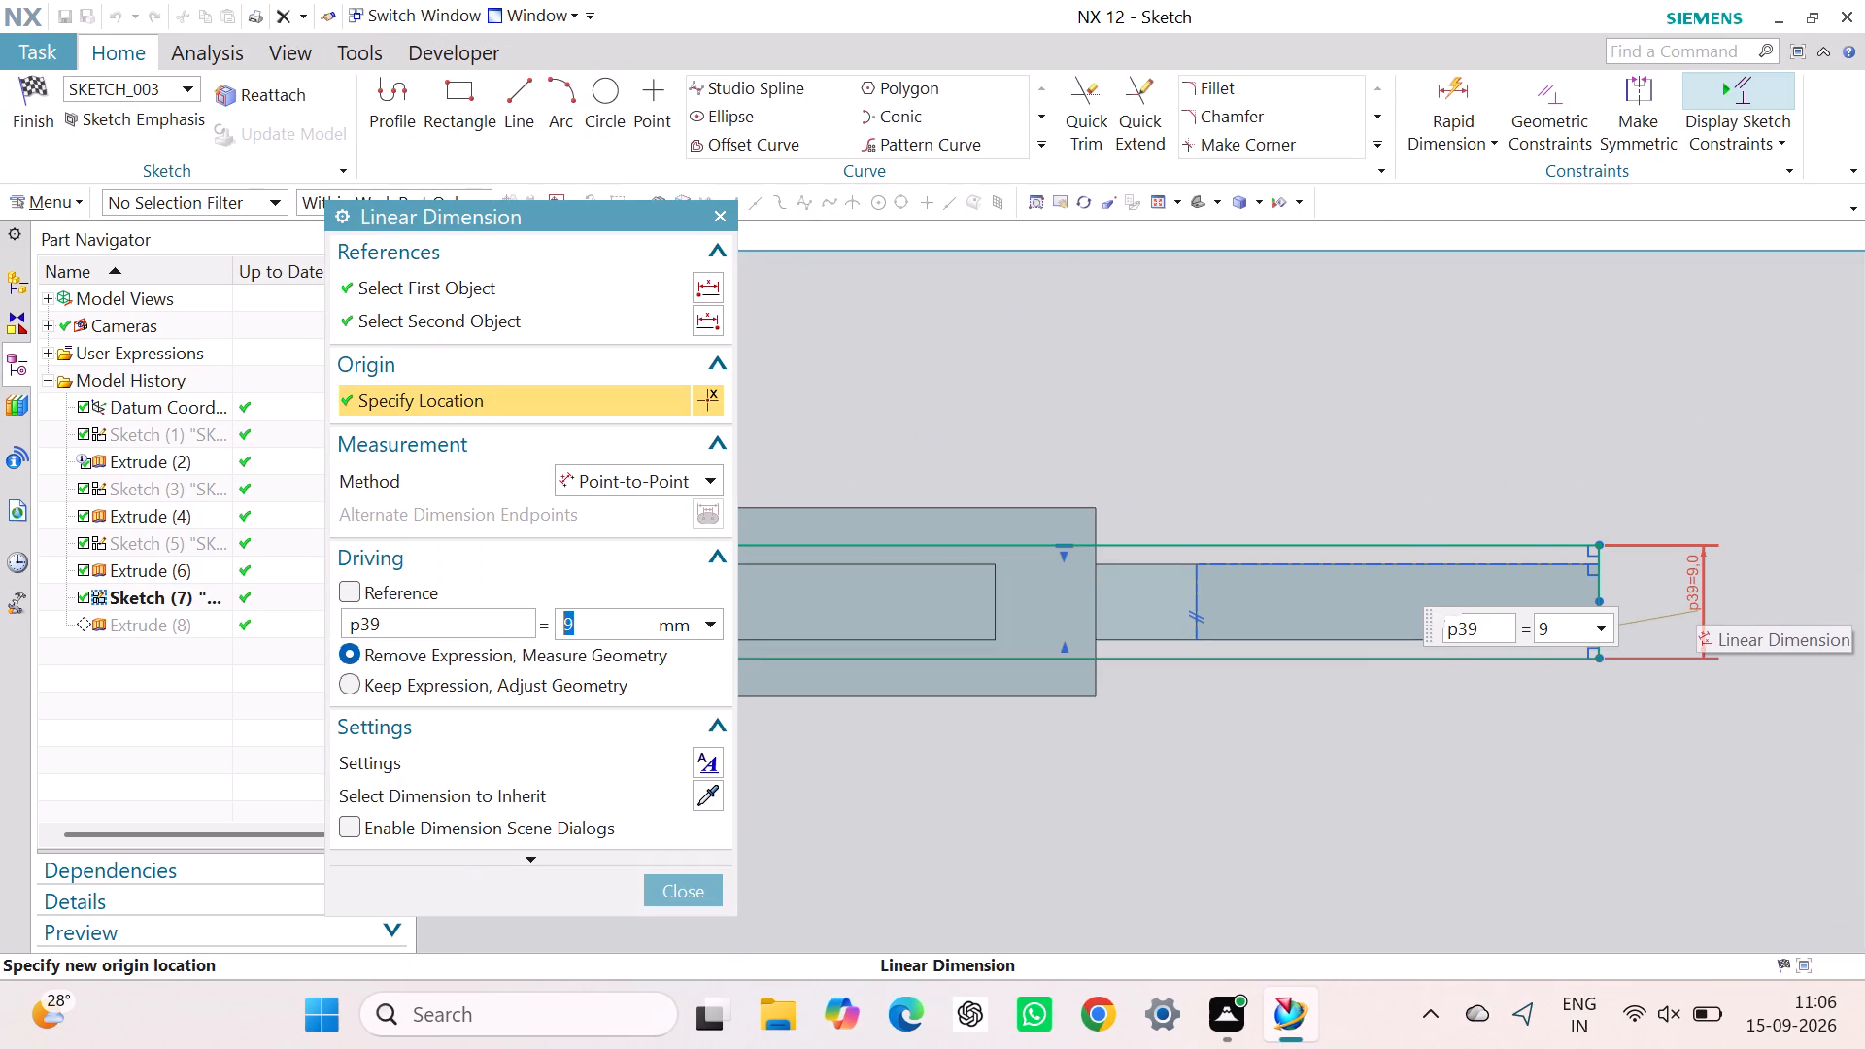
key("1")
key("2")
key("Return")
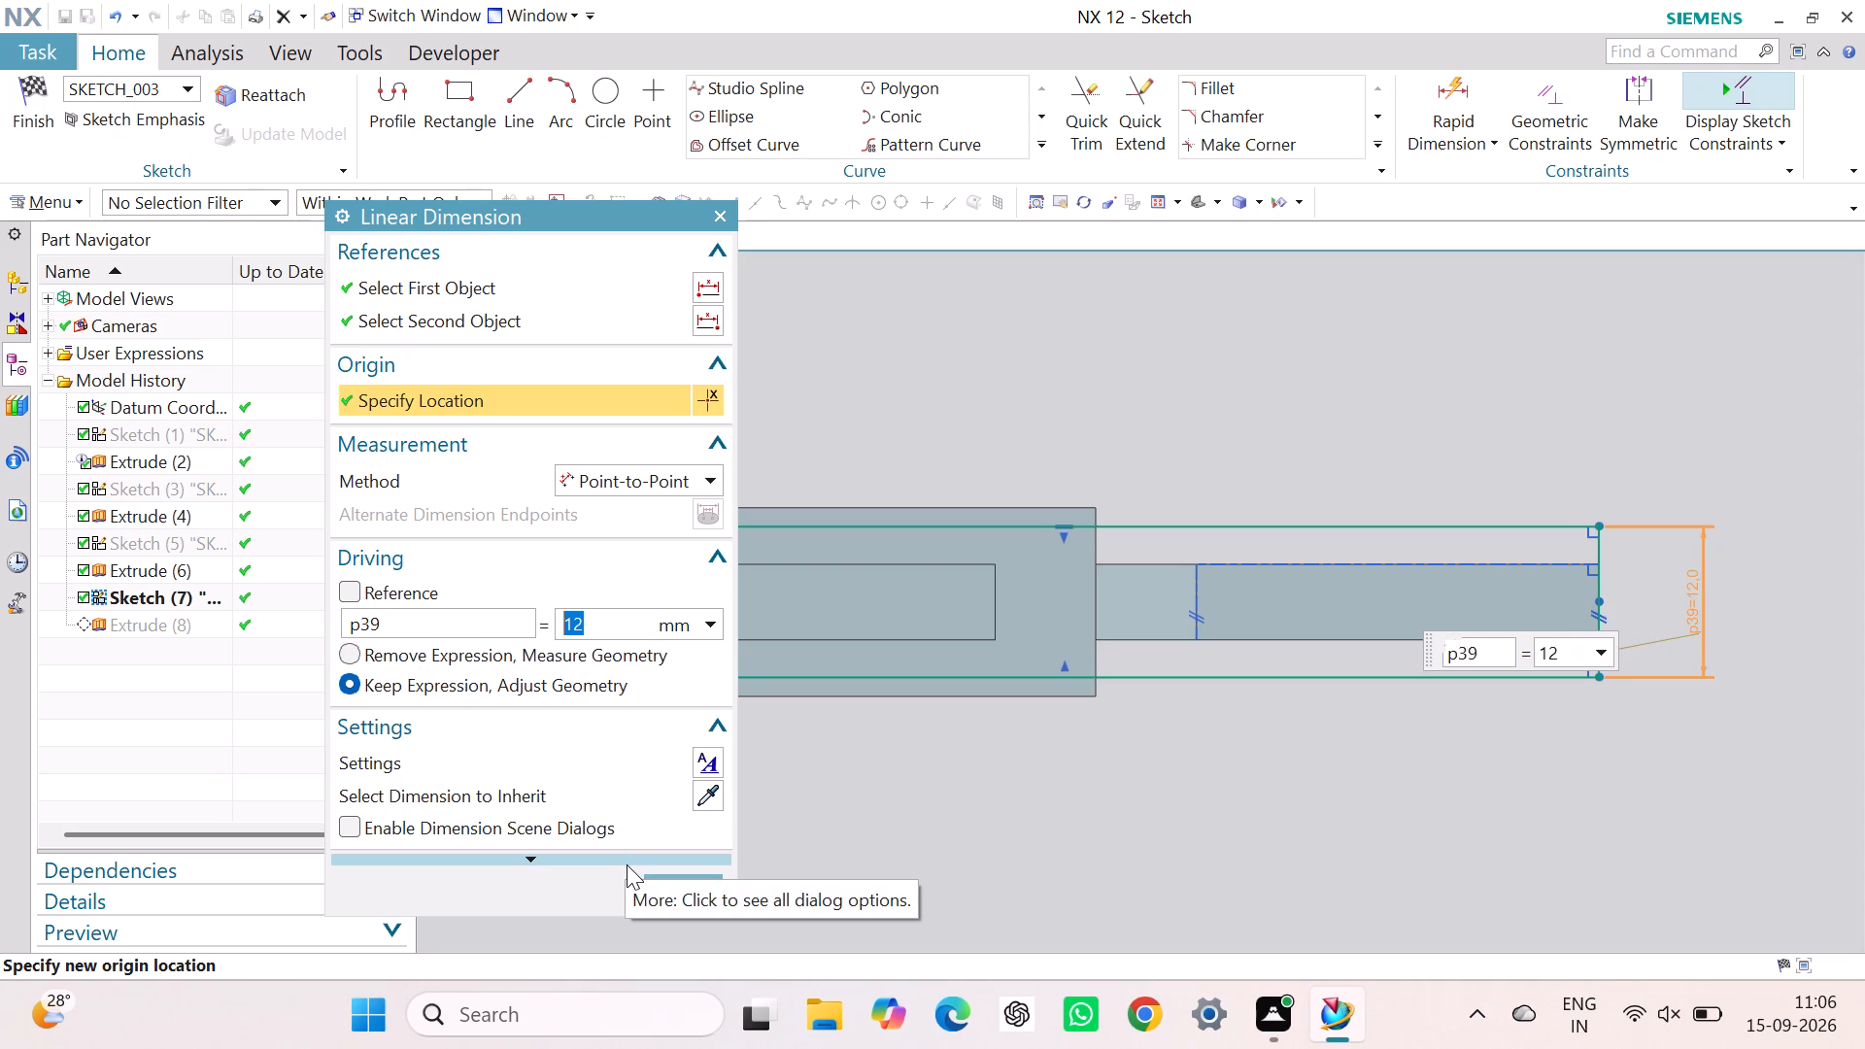
left_click(686, 897)
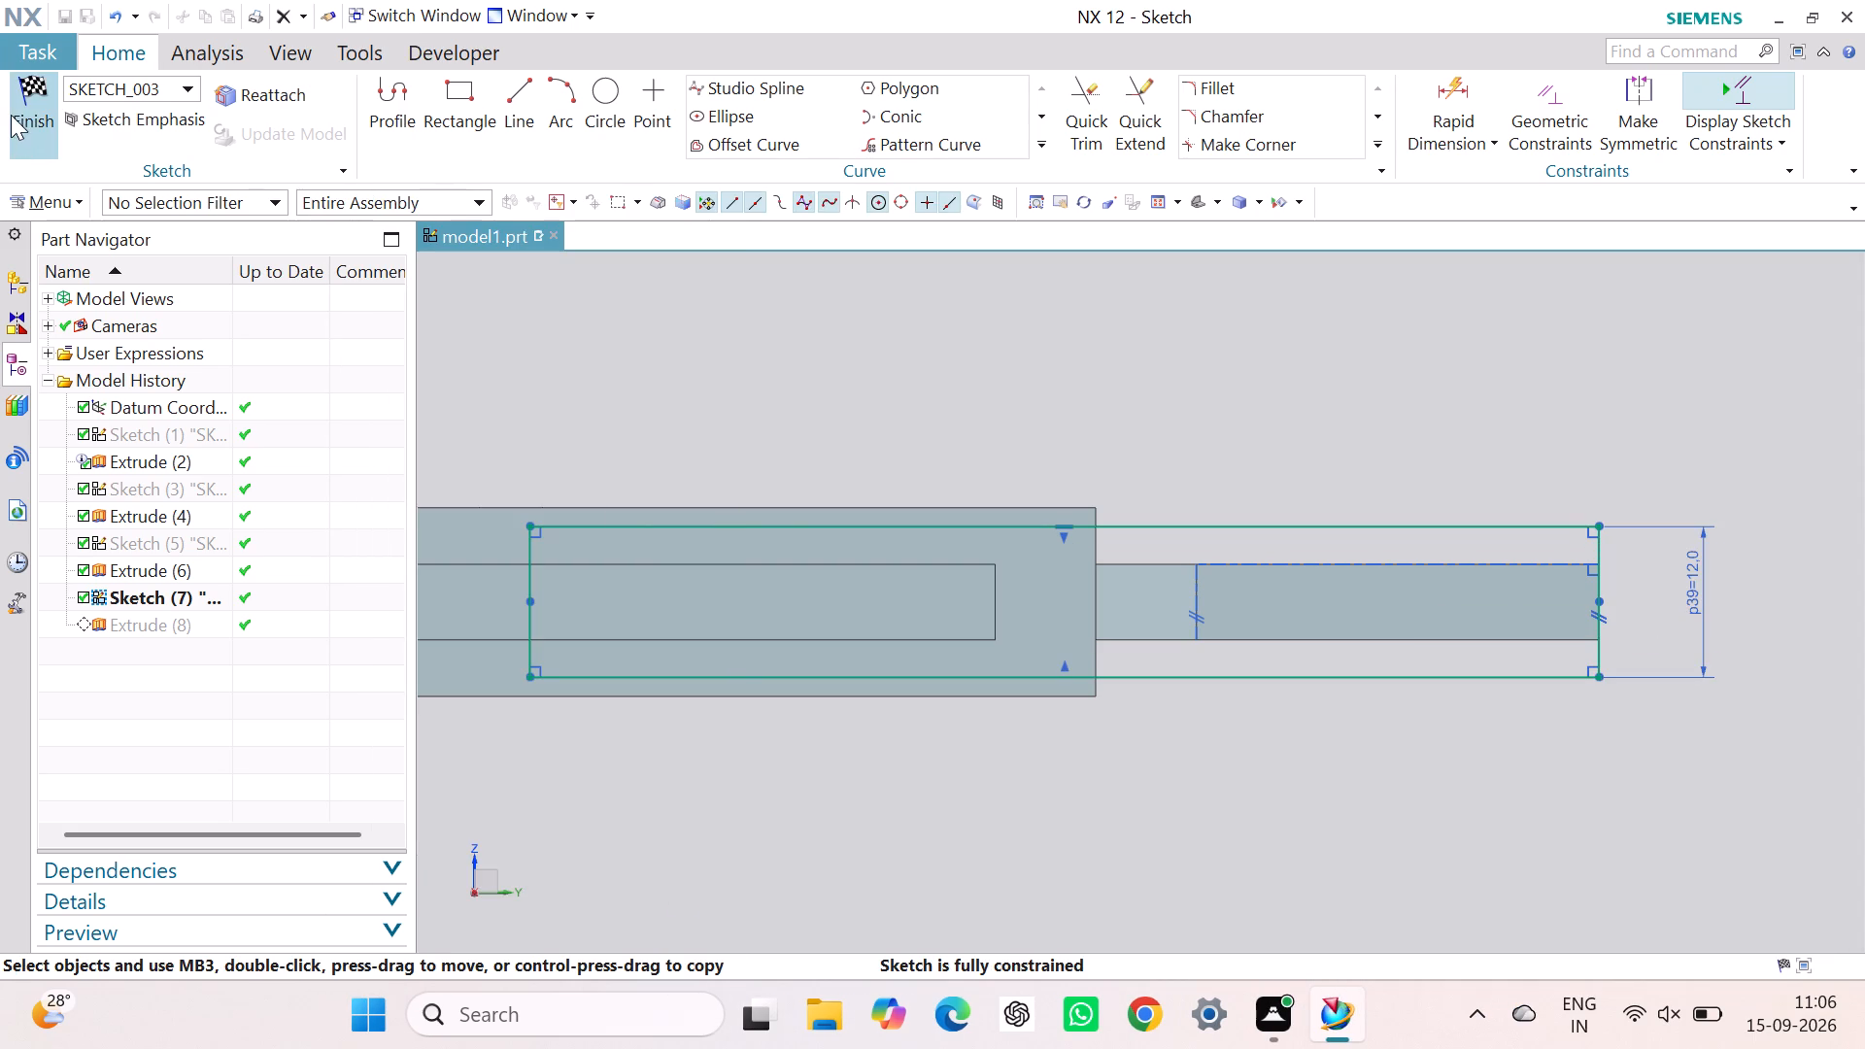
left_click(12, 113)
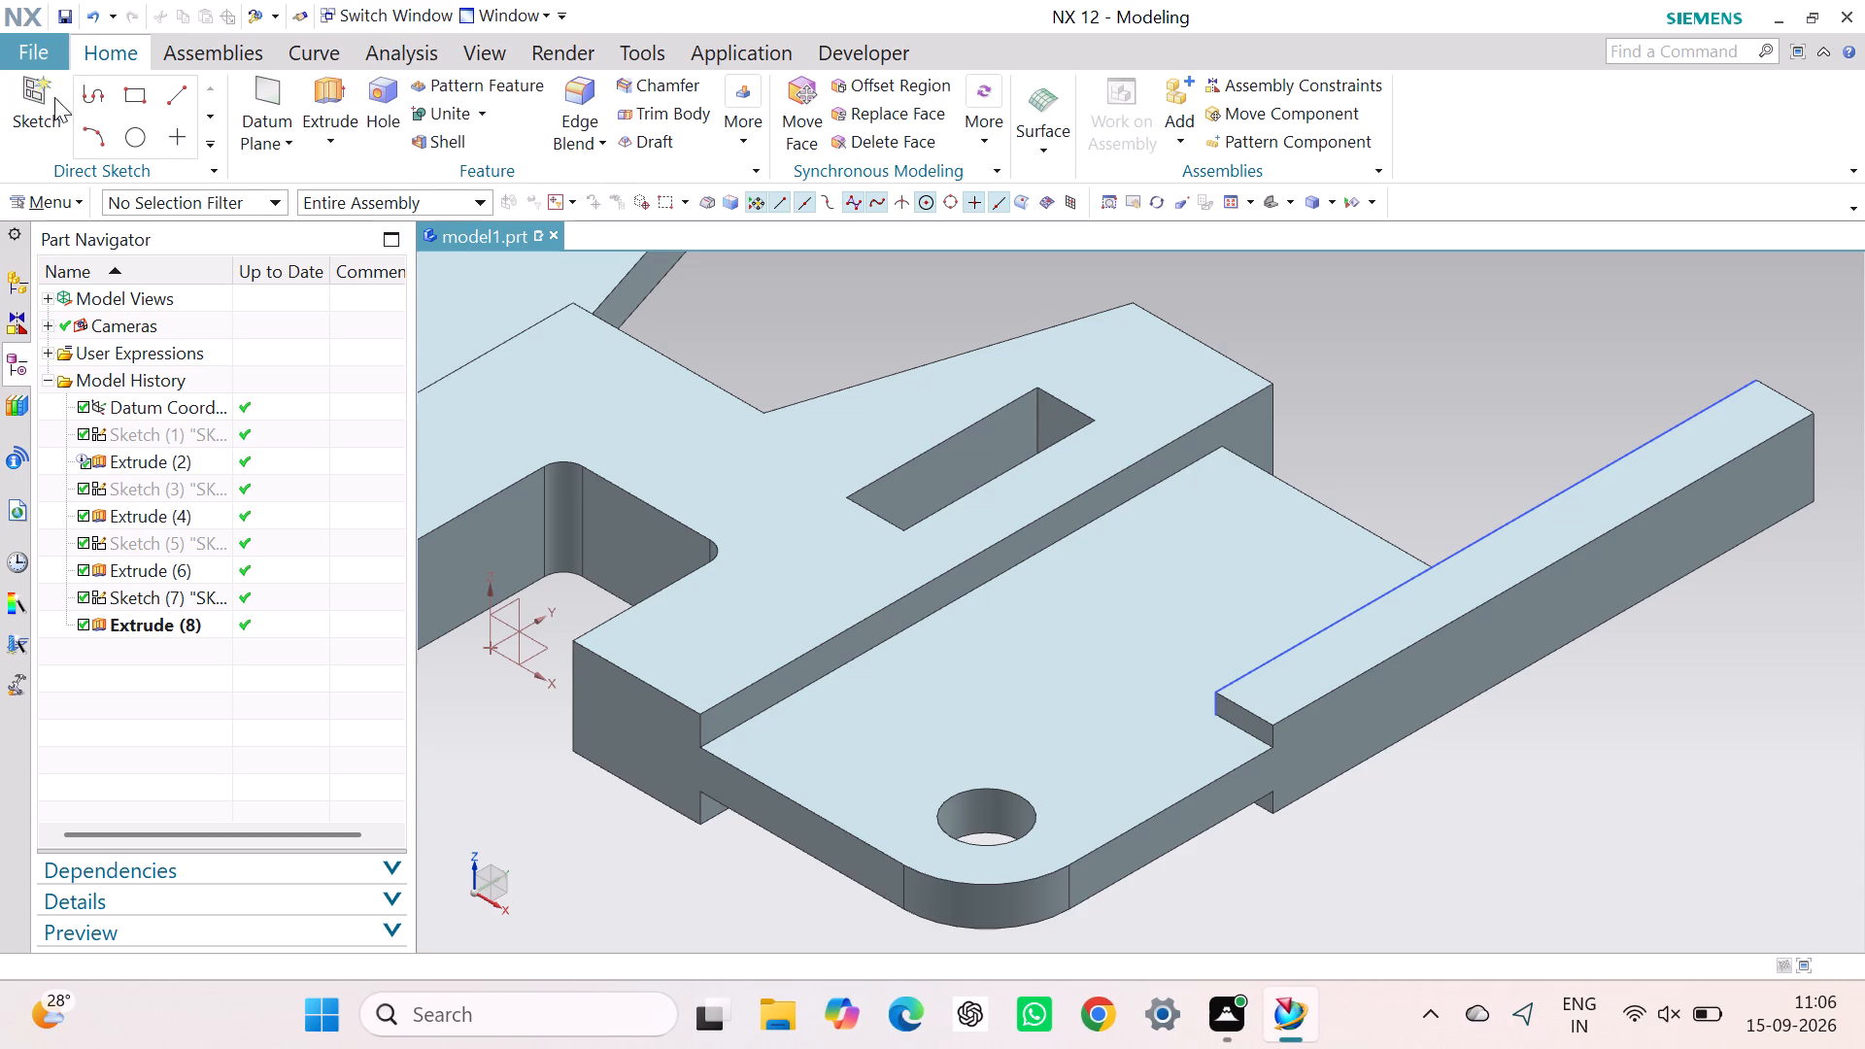
Reopen the bar's side-face sketch with rollback and delete the rectangle's far short edge.
left_click(1619, 391)
left_click(1634, 454)
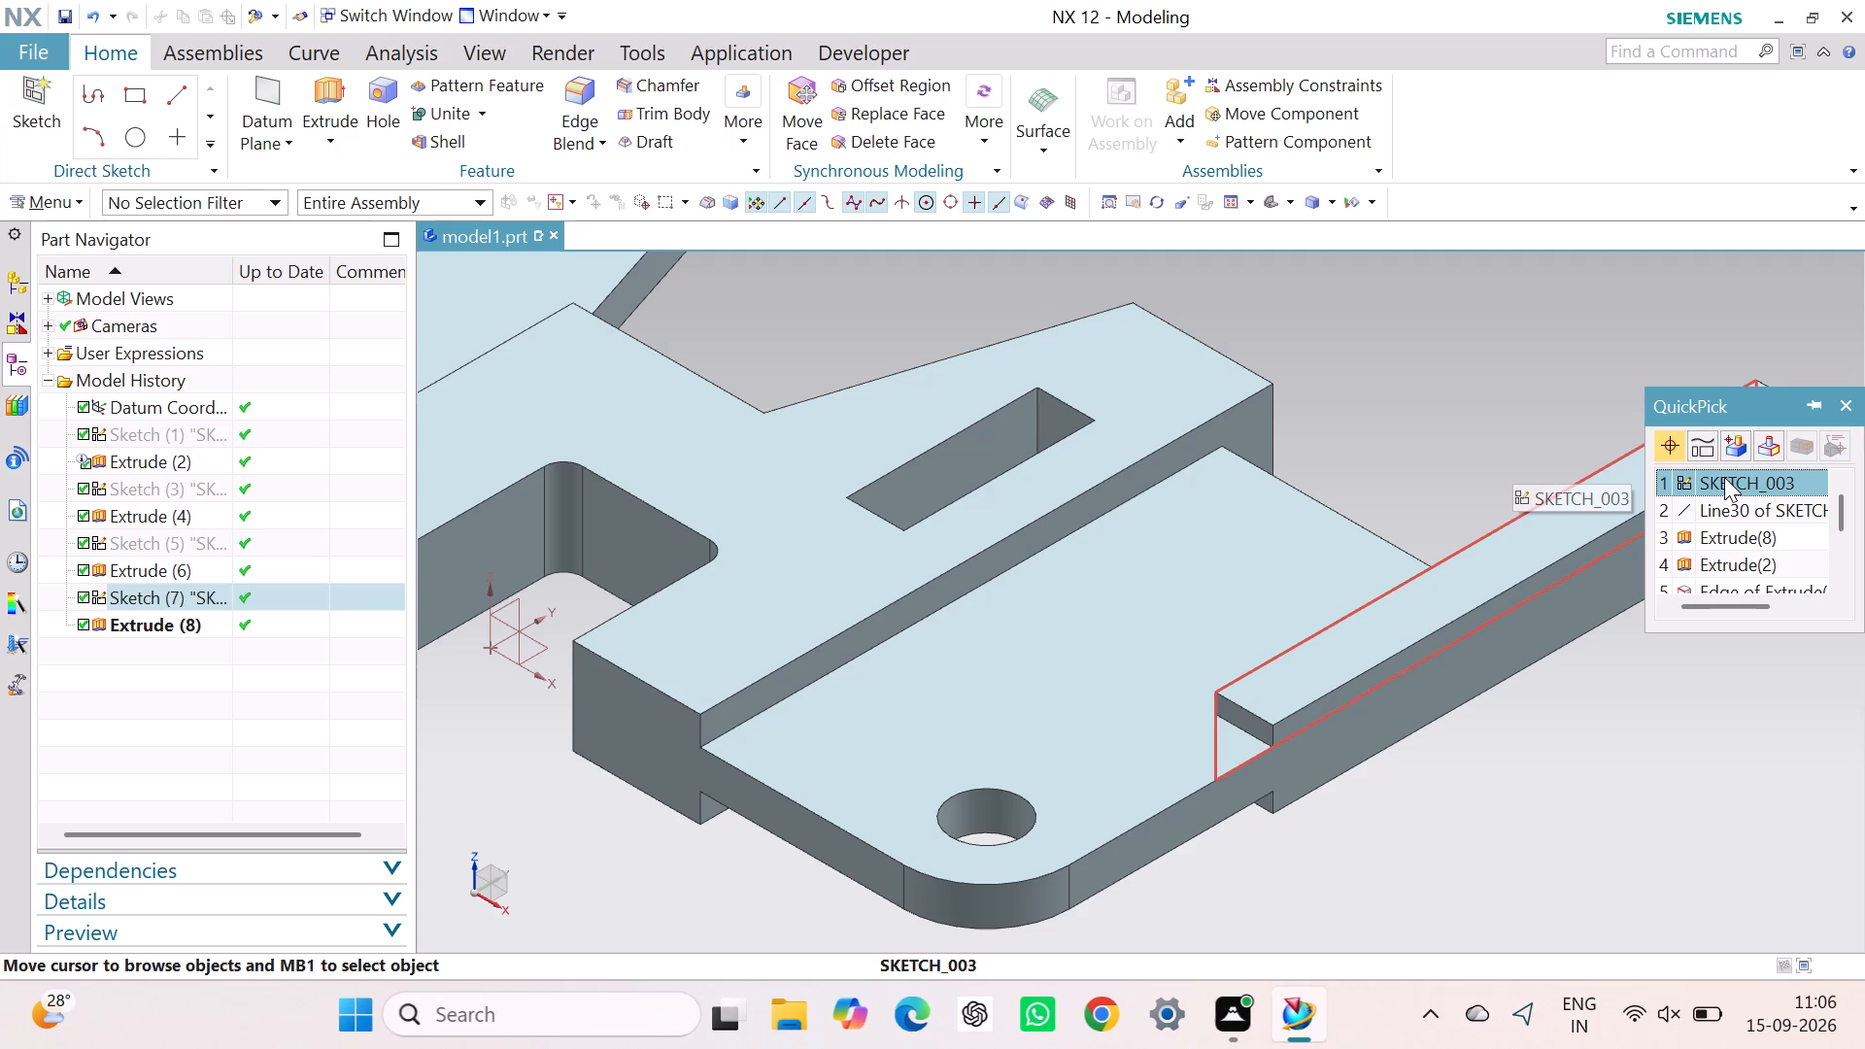
left_click(1515, 381)
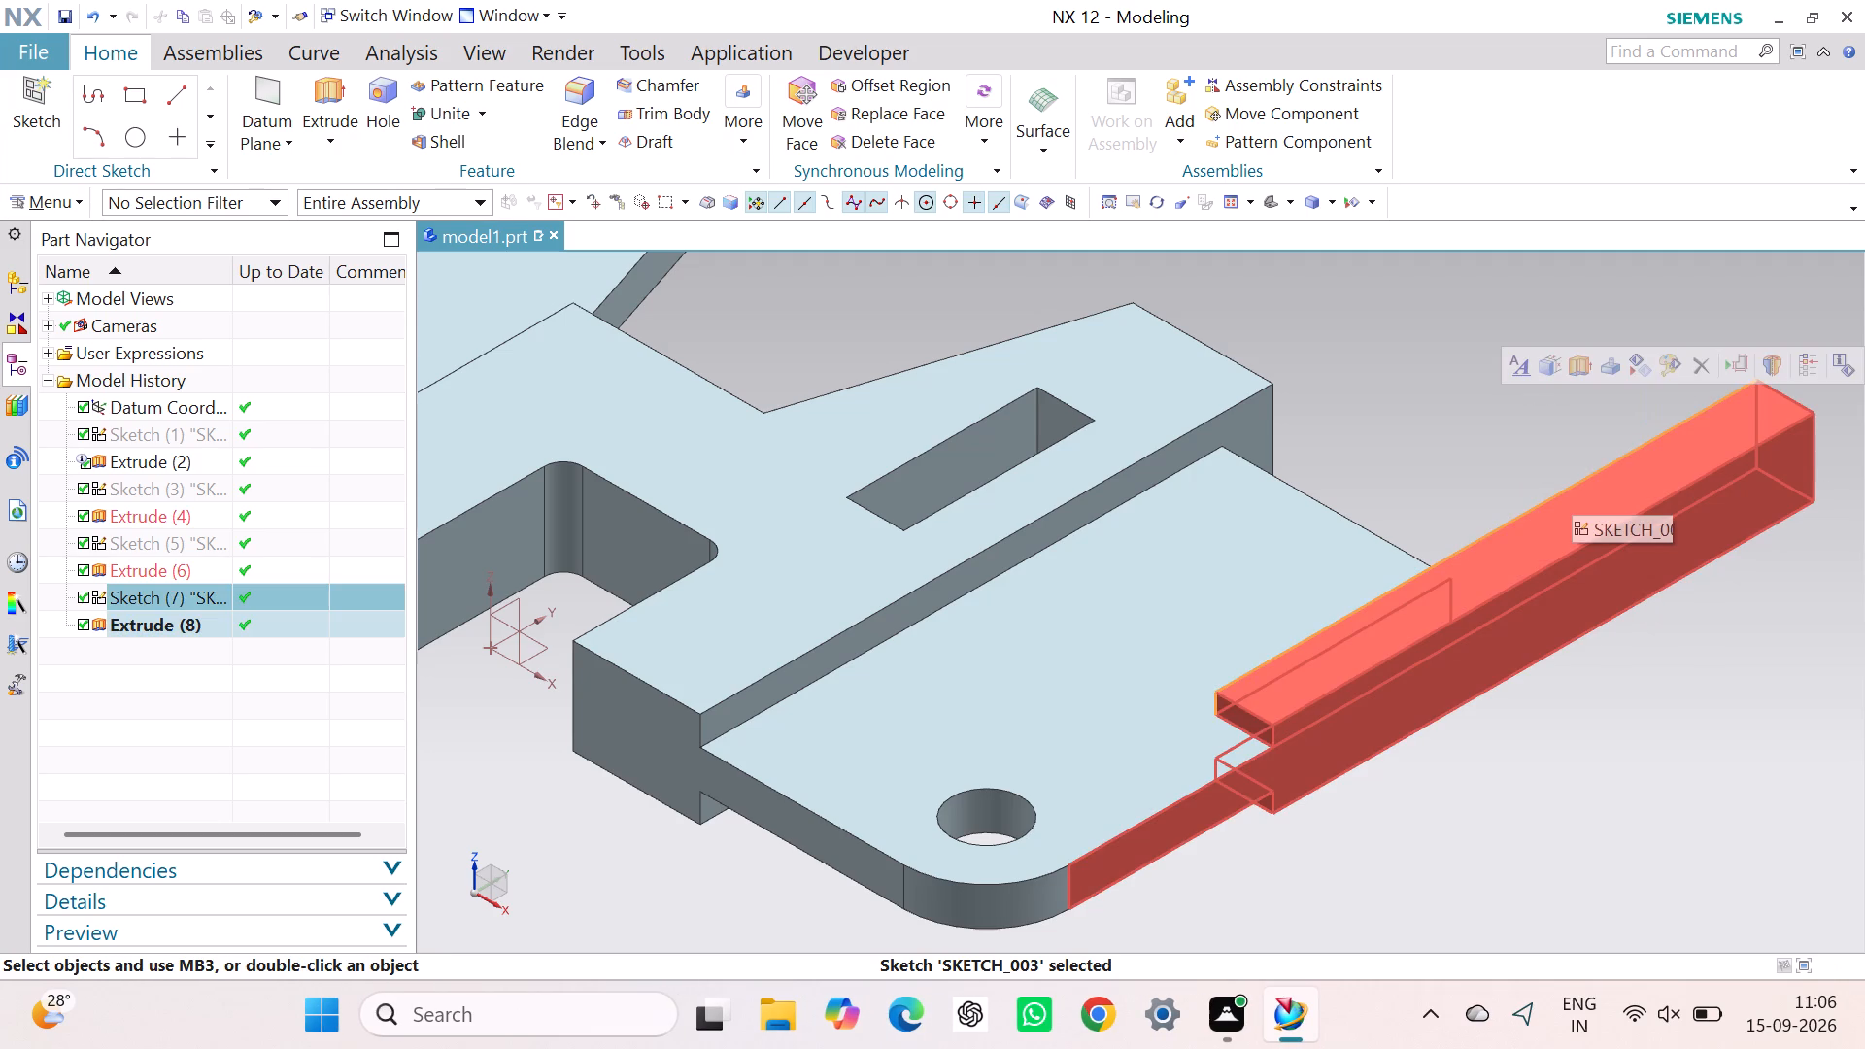
scroll(1531, 486, "down", 2)
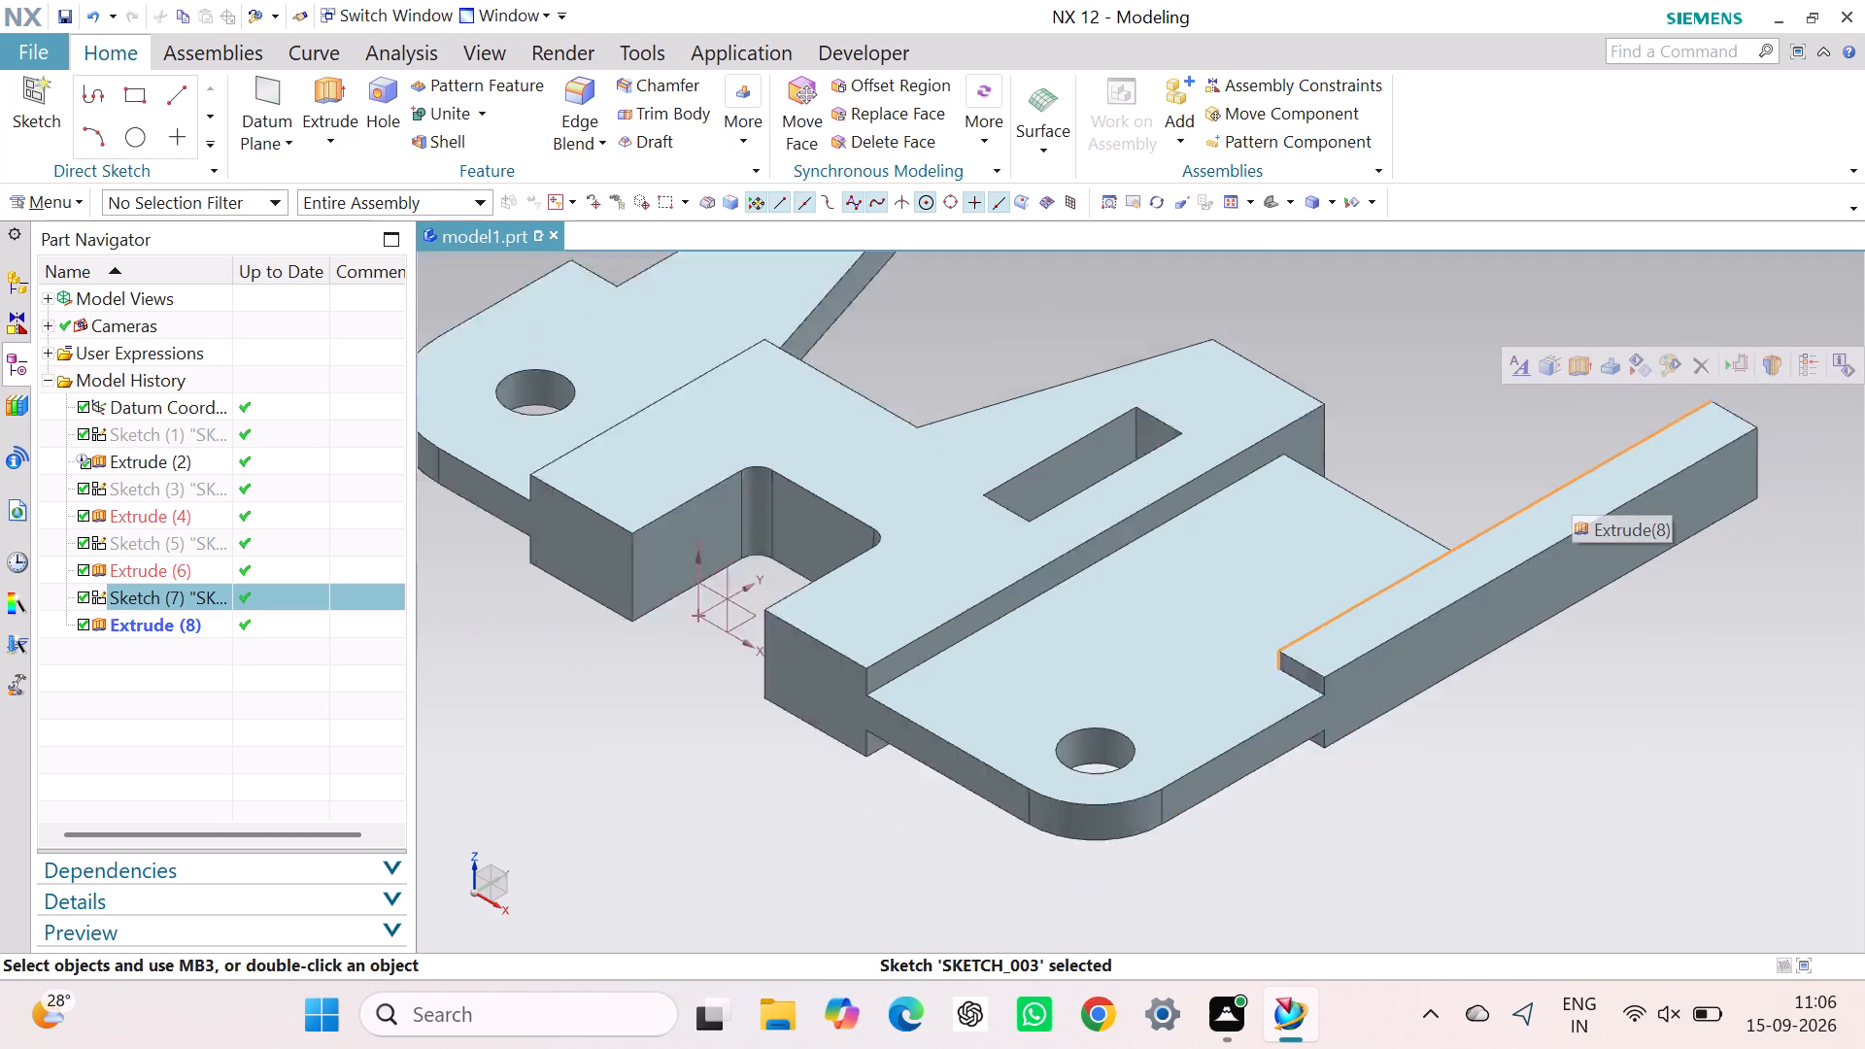
scroll(1531, 486, "down", 1)
scroll(1531, 487, "up", 6)
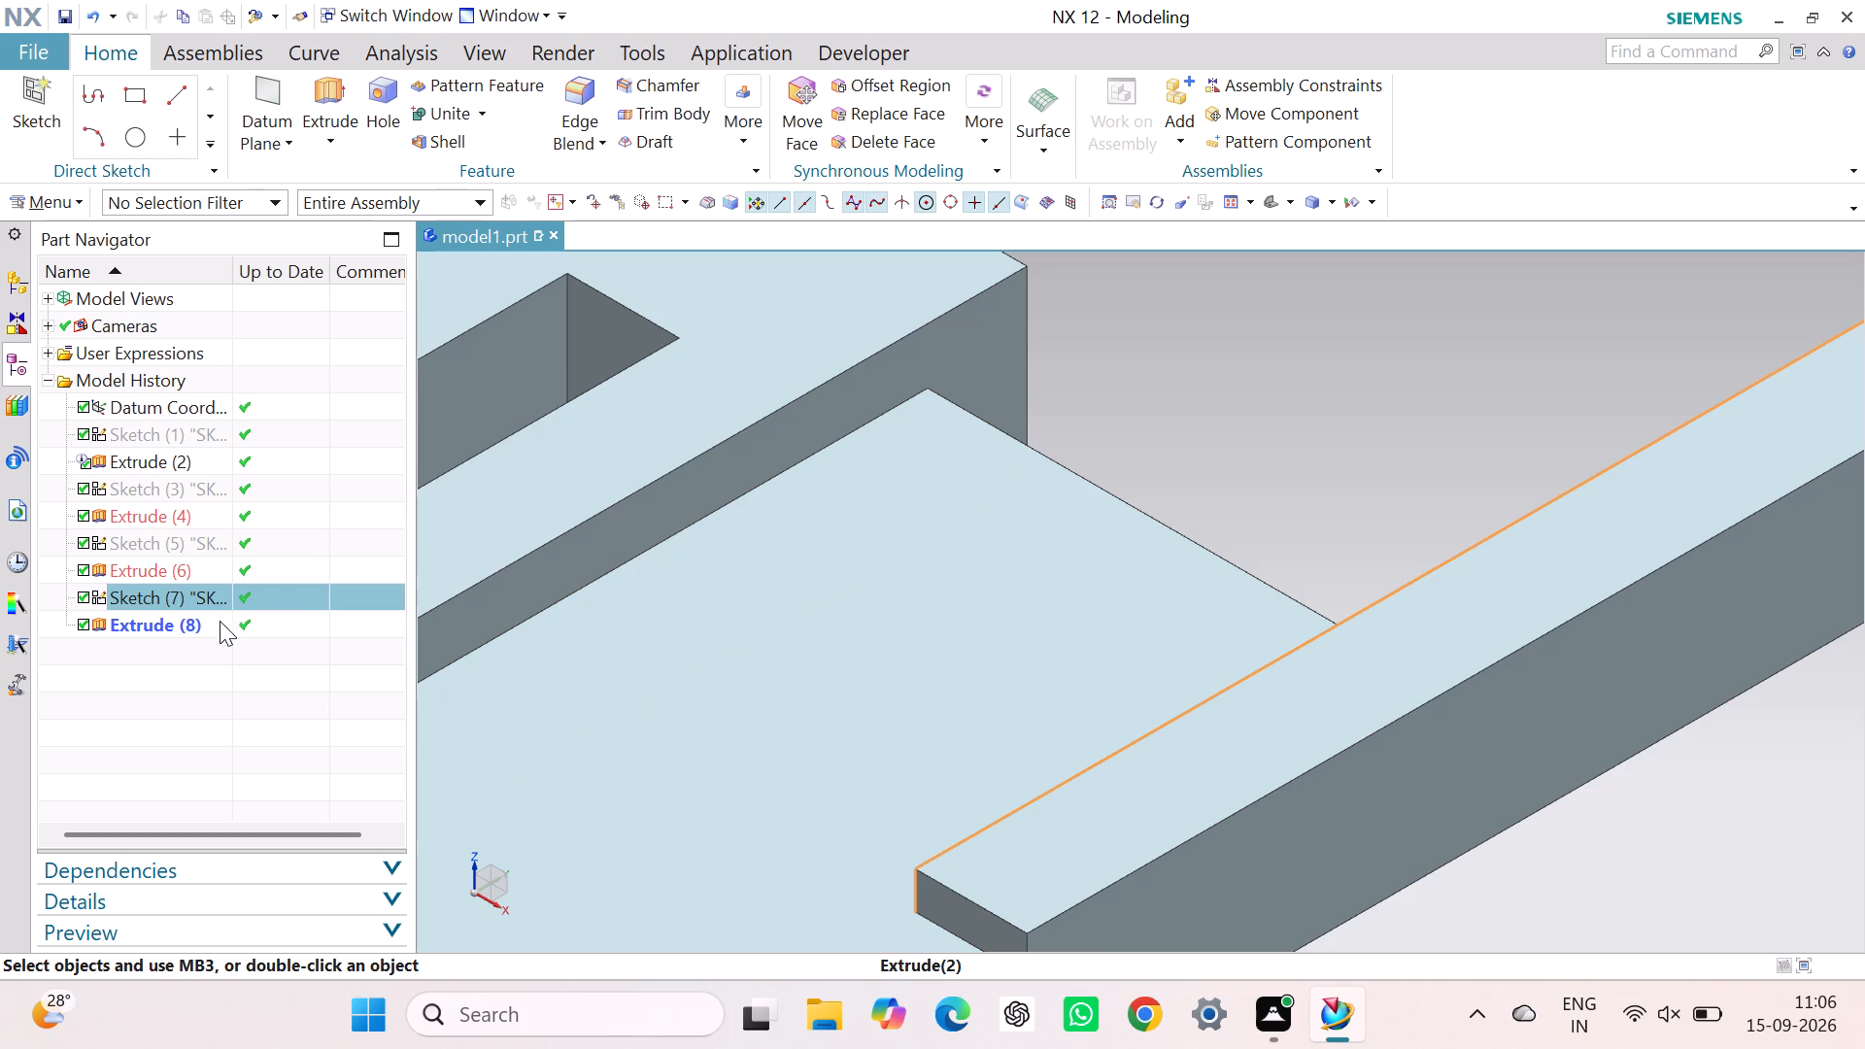
right_click(234, 590)
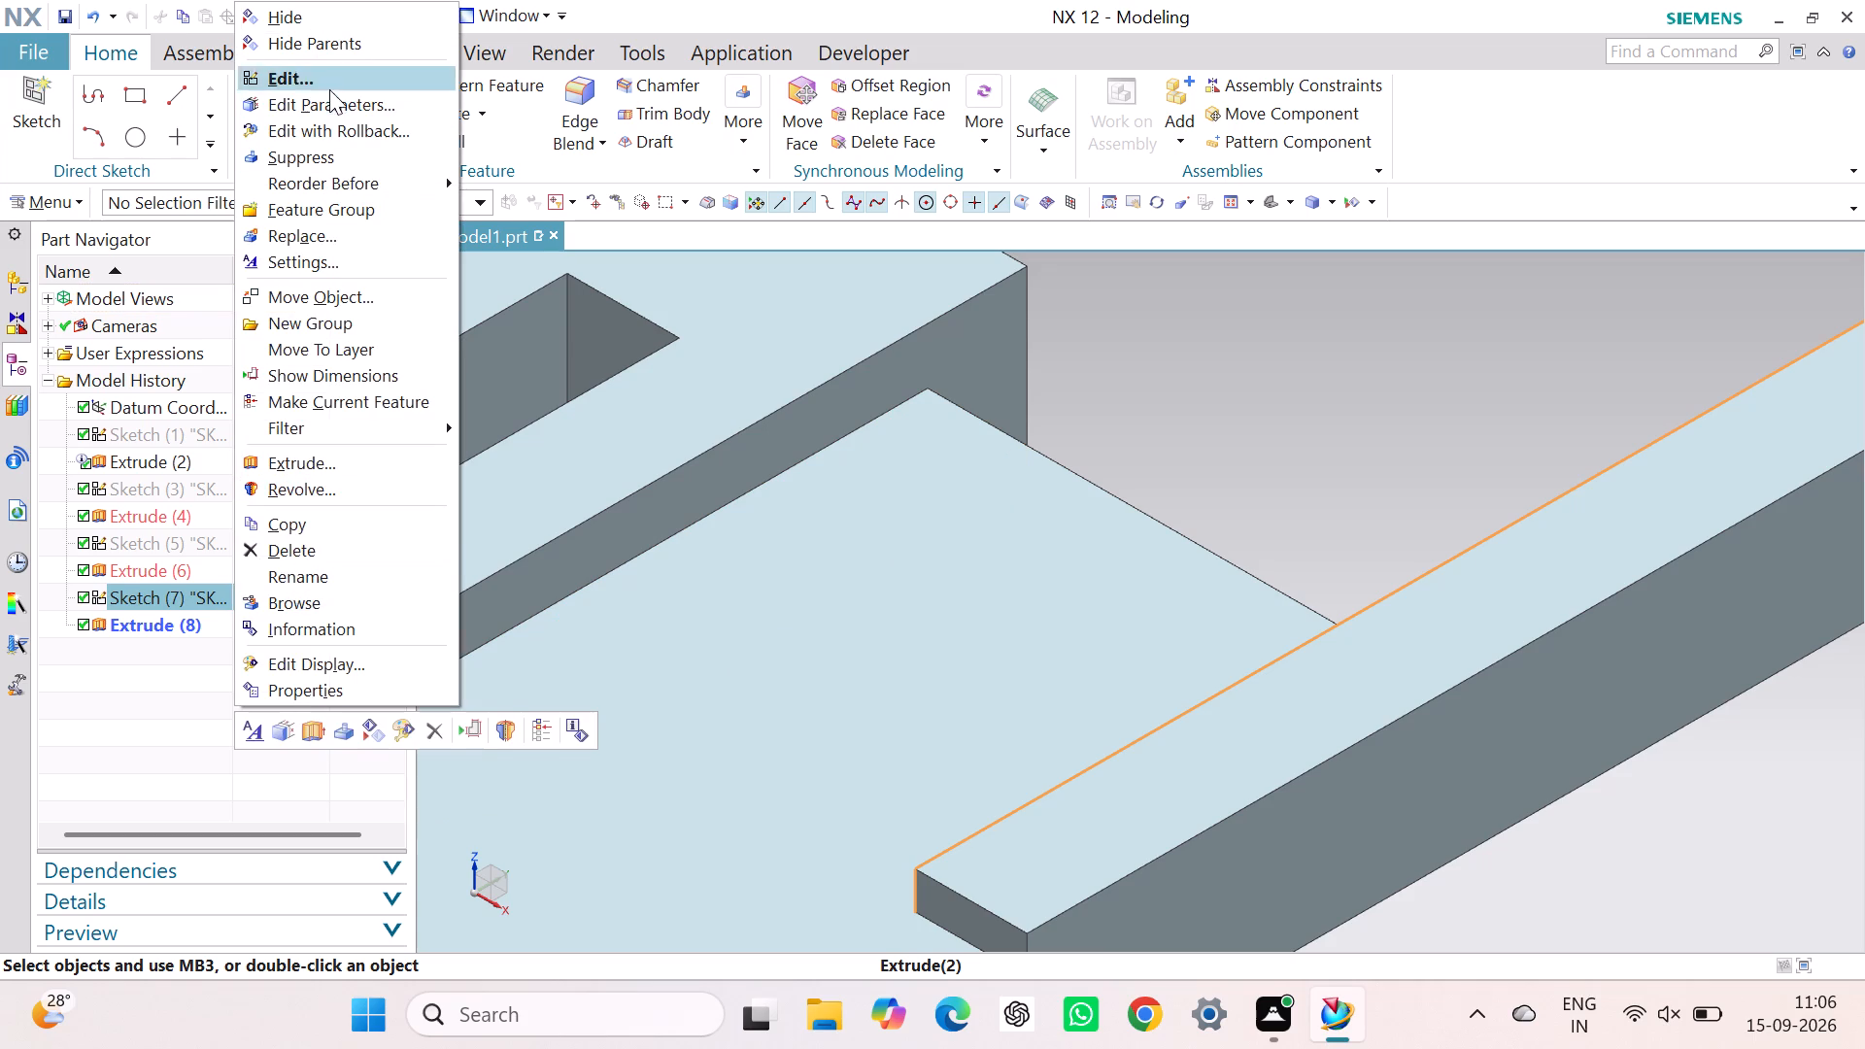
left_click(359, 125)
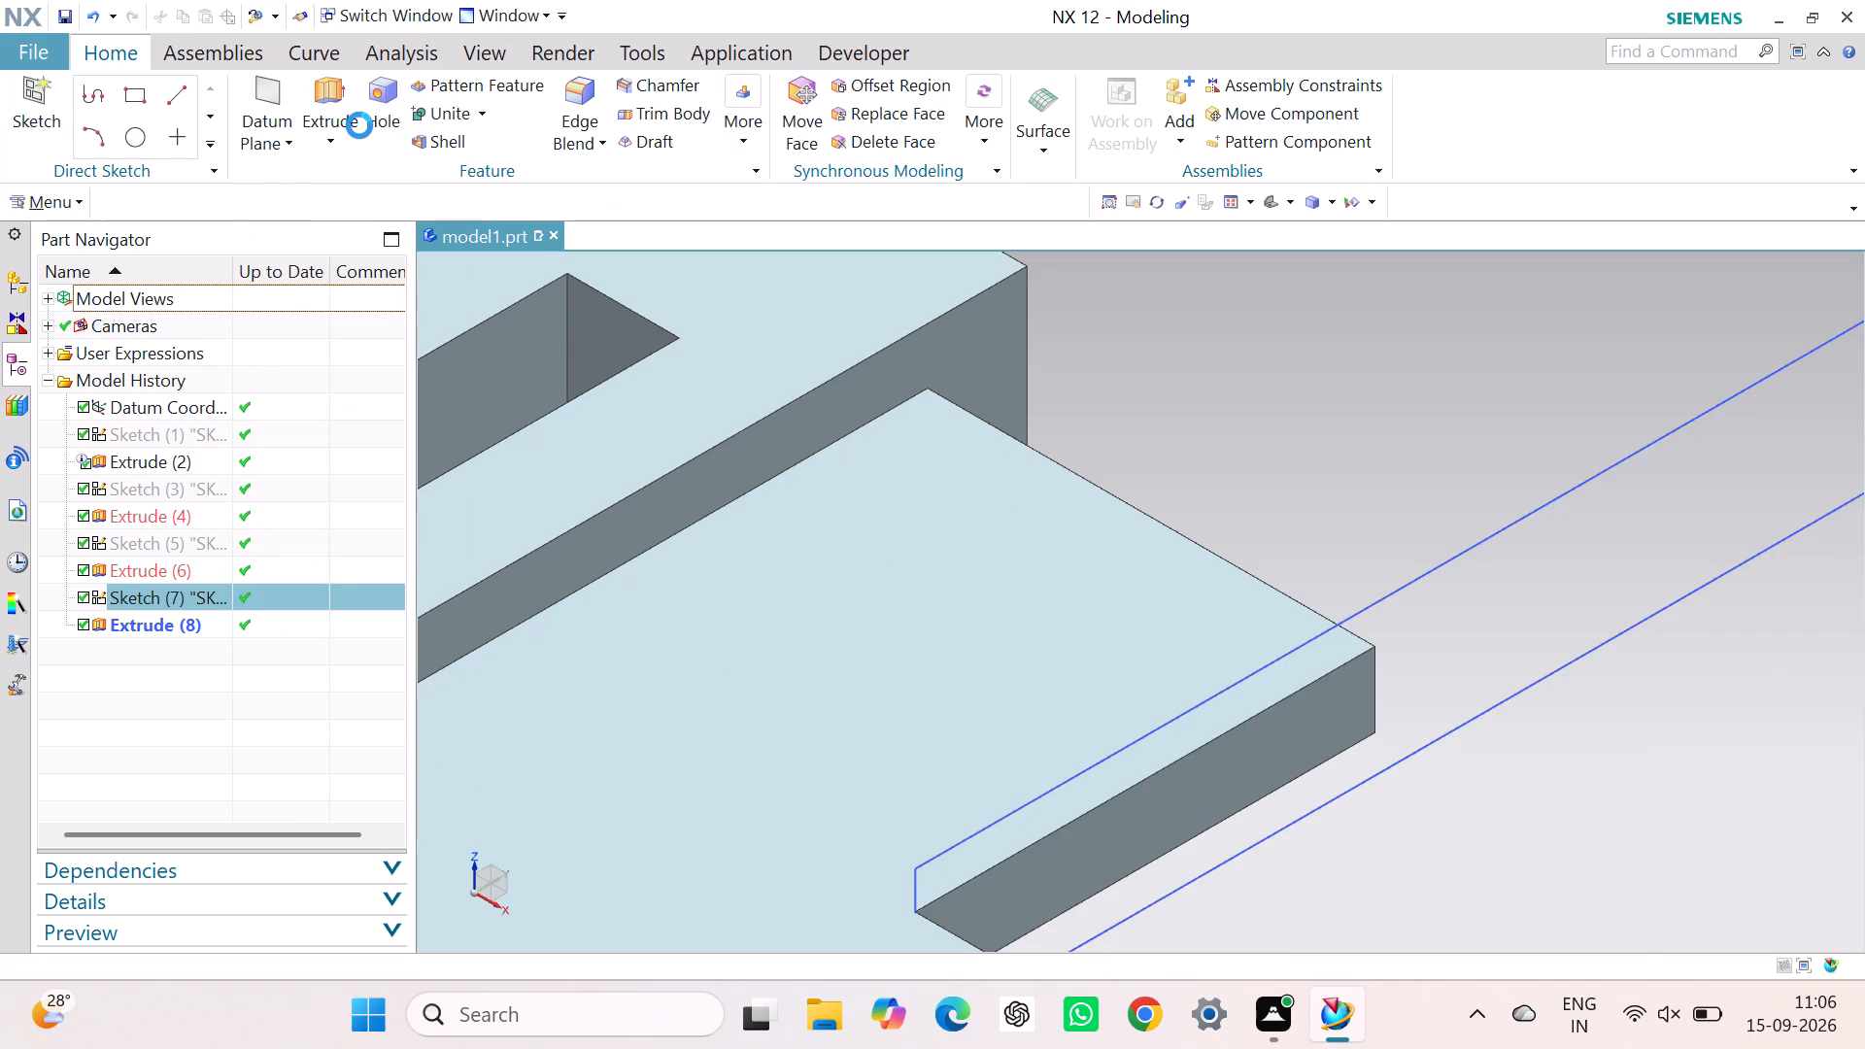
scroll(1683, 602, "up", 1)
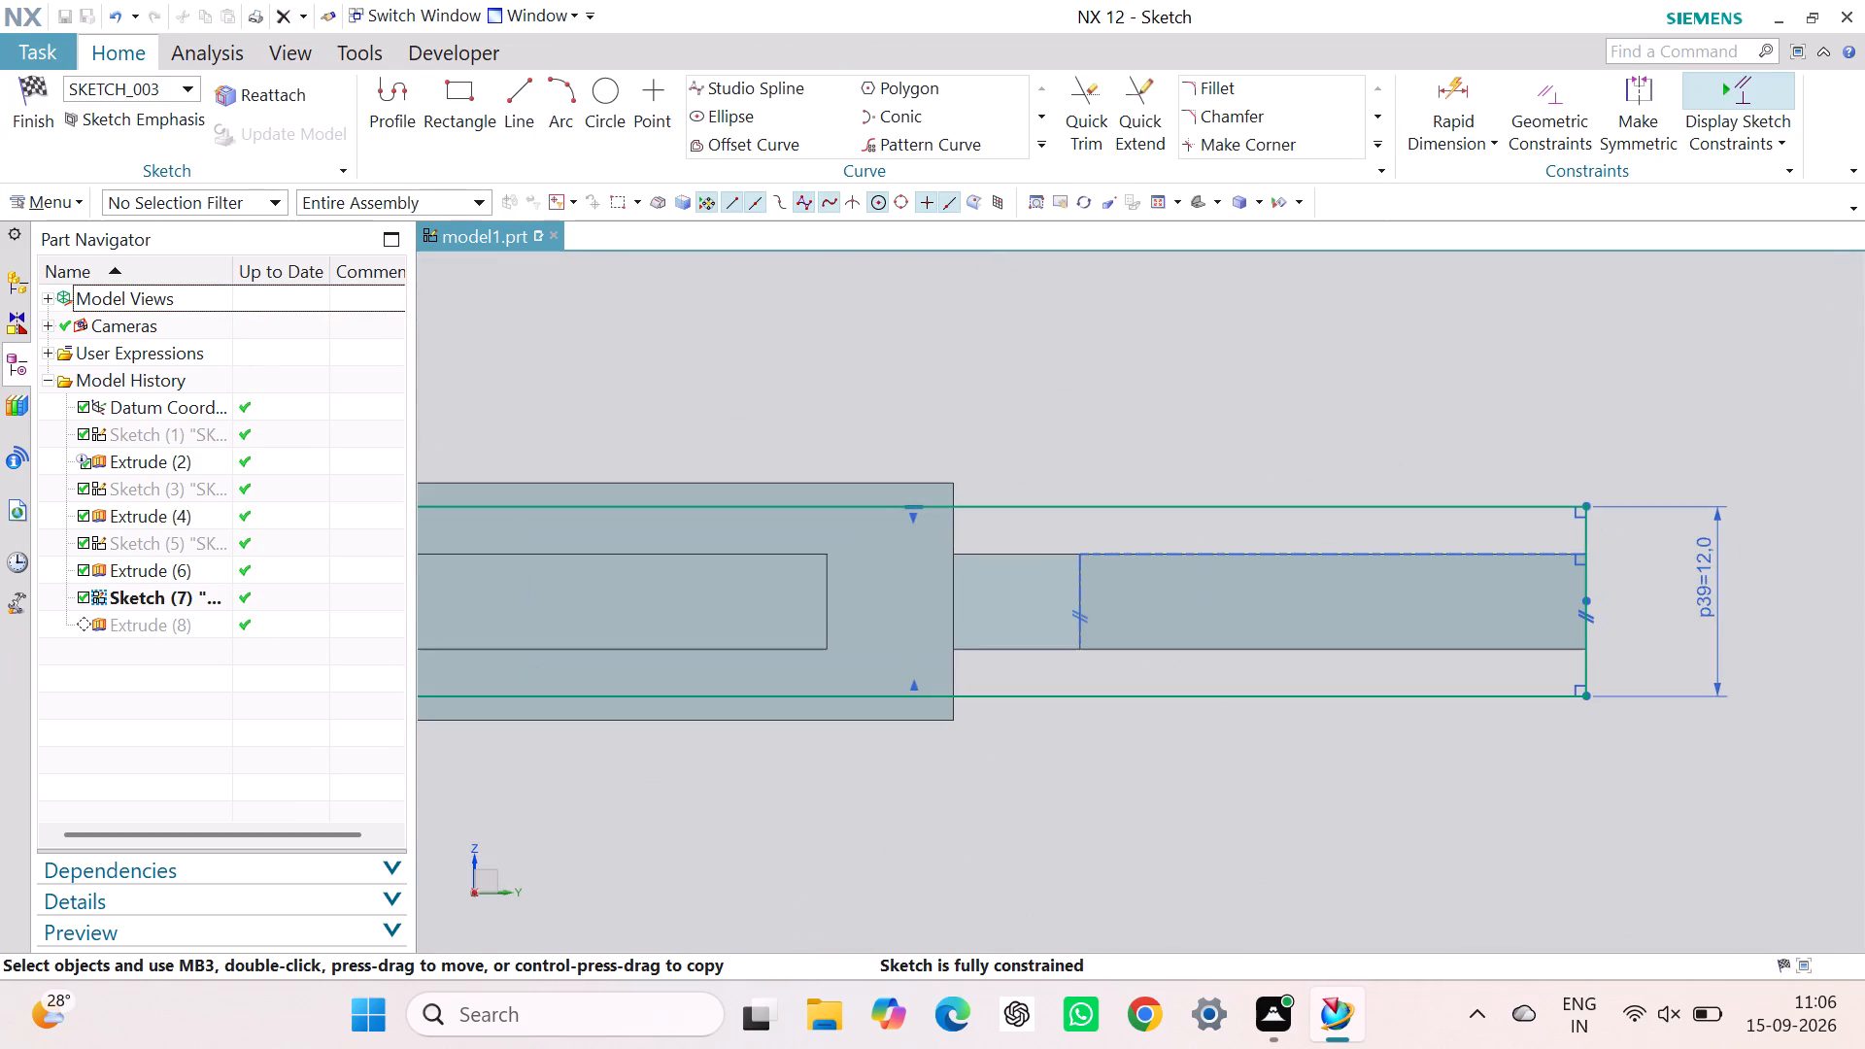
scroll(1633, 554, "down", 1)
scroll(1626, 544, "up", 3)
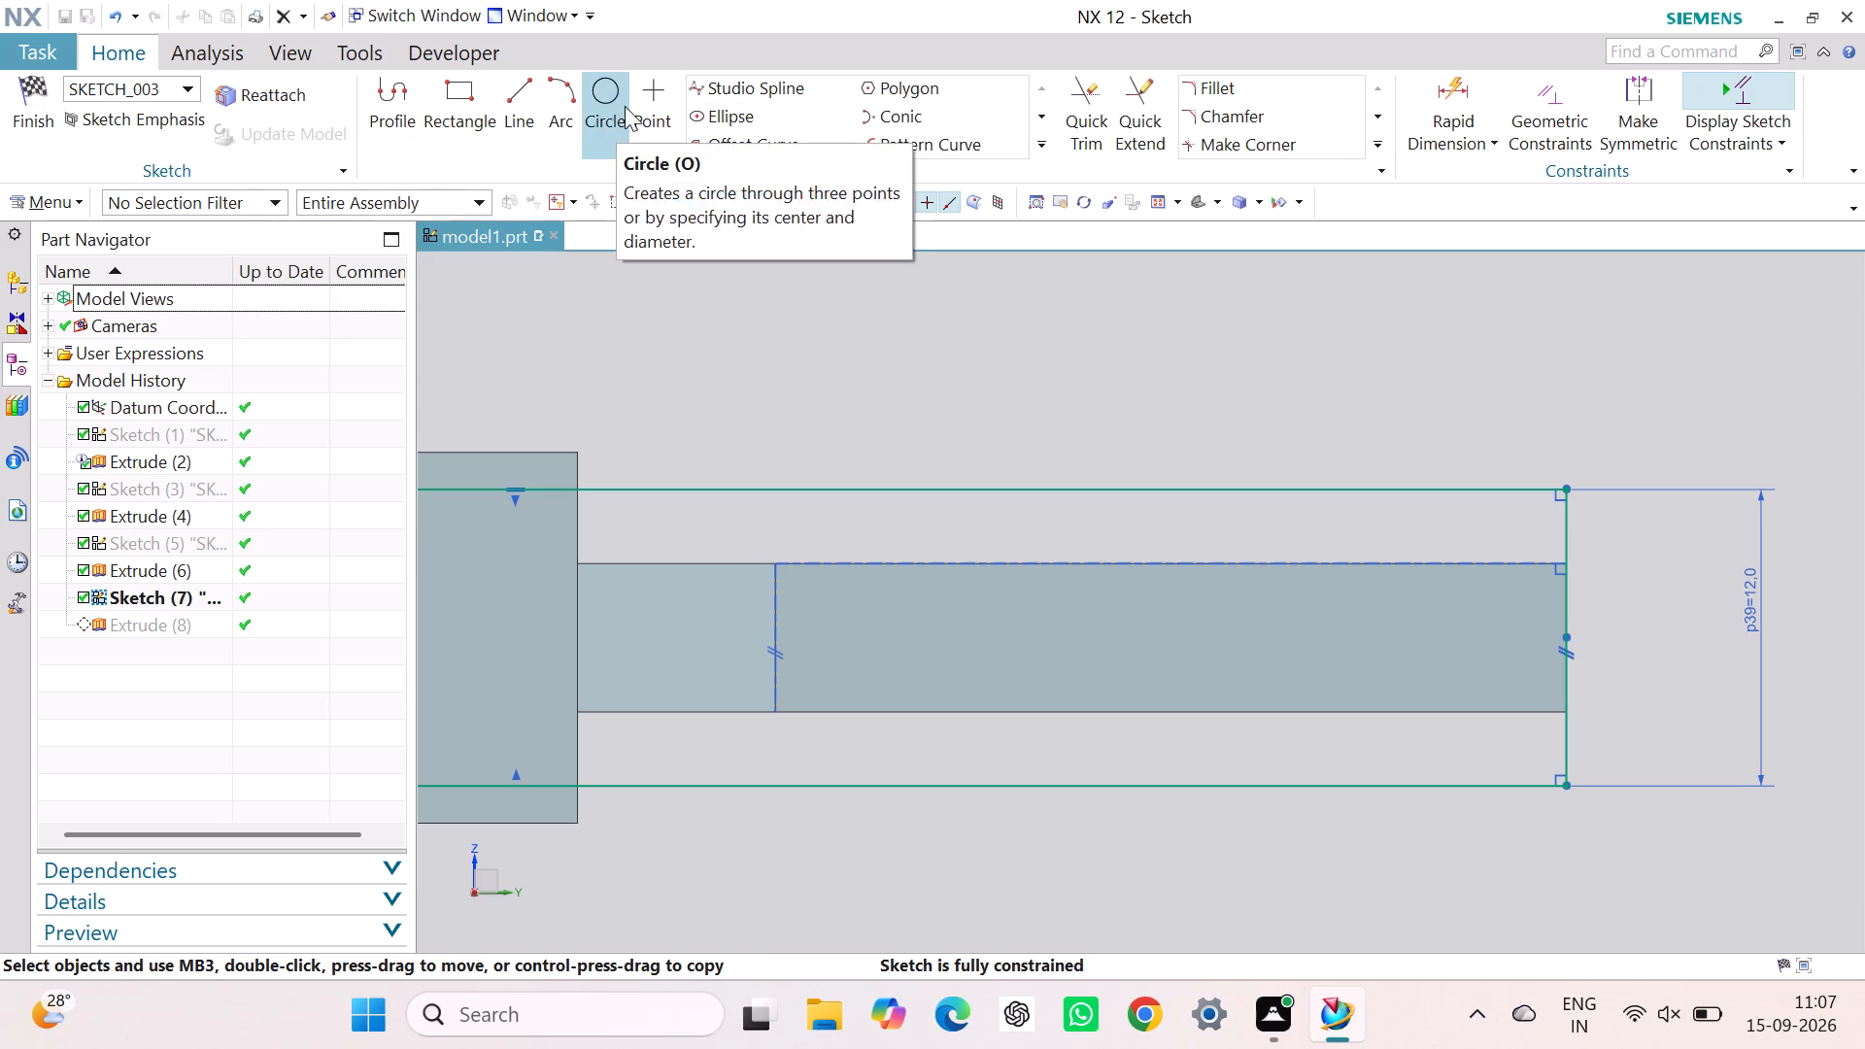
left_click(1565, 527)
key("Delete")
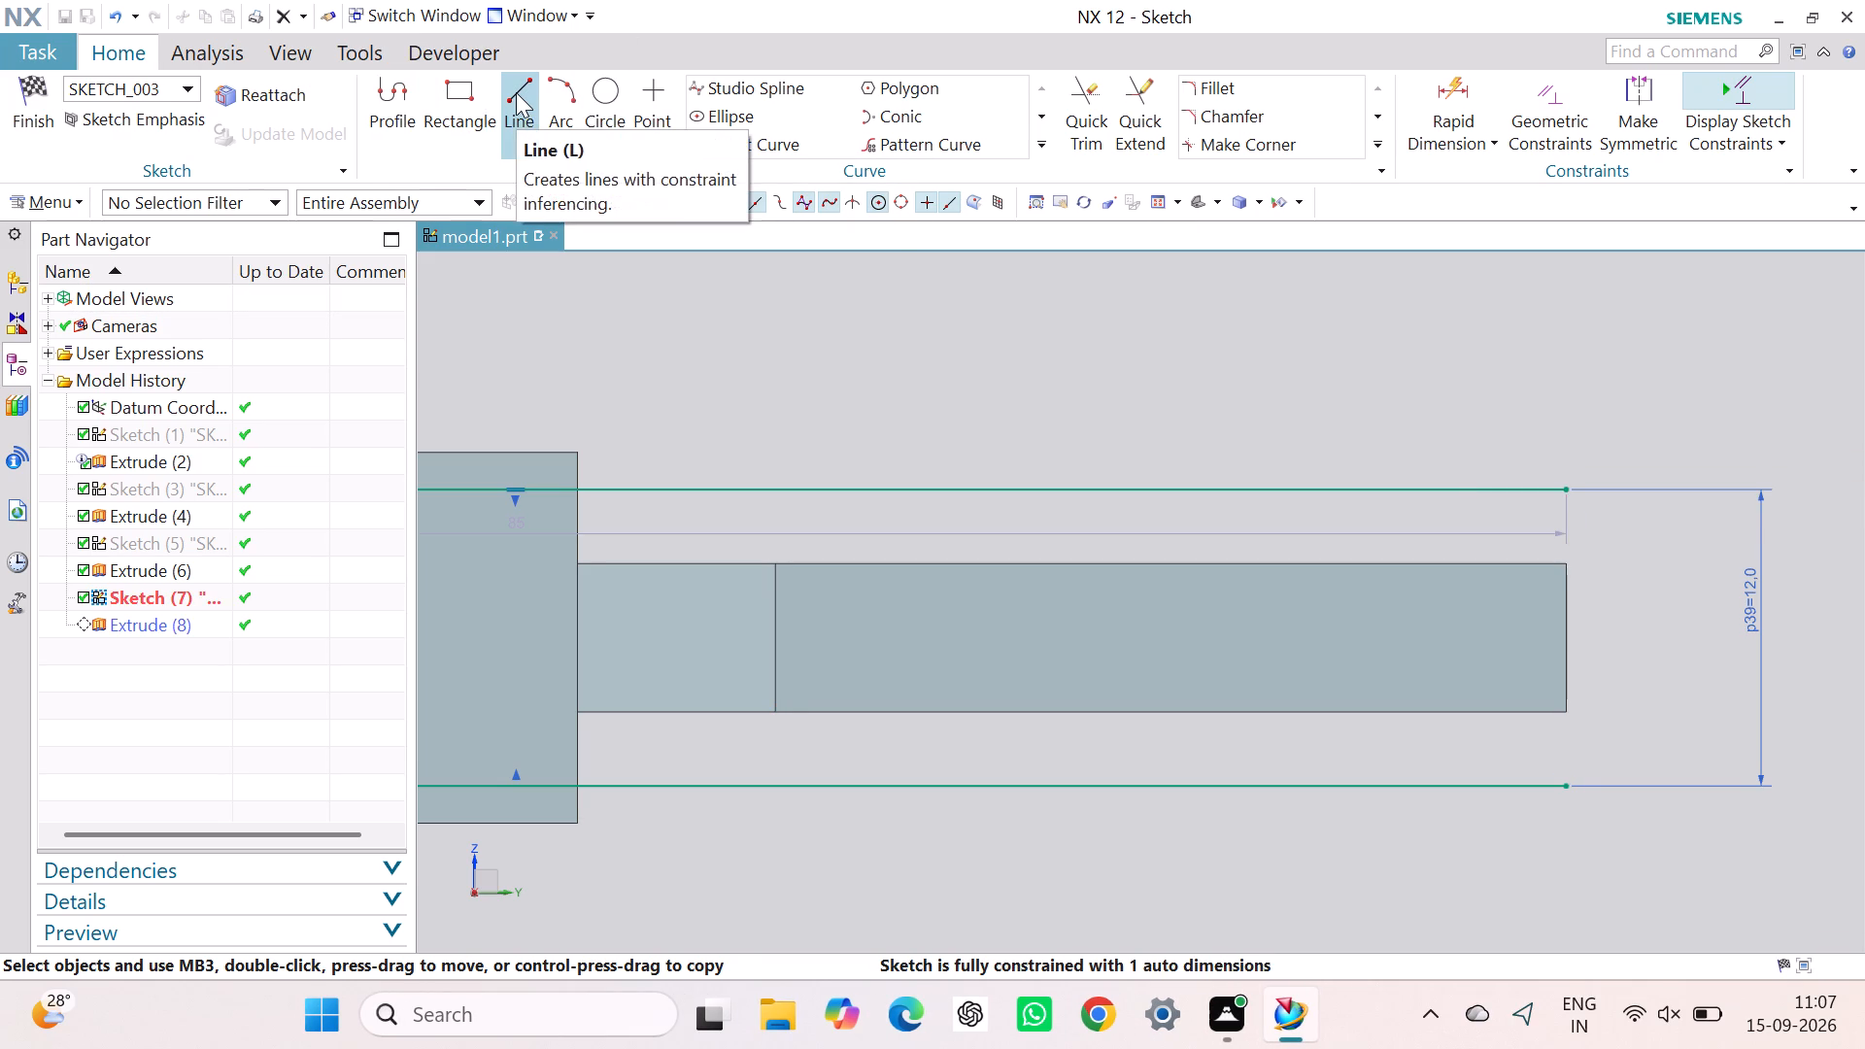
Draw a three-point arc of radius 12 mm joining the open far ends of the two long lines, bulging outward.
left_click(566, 94)
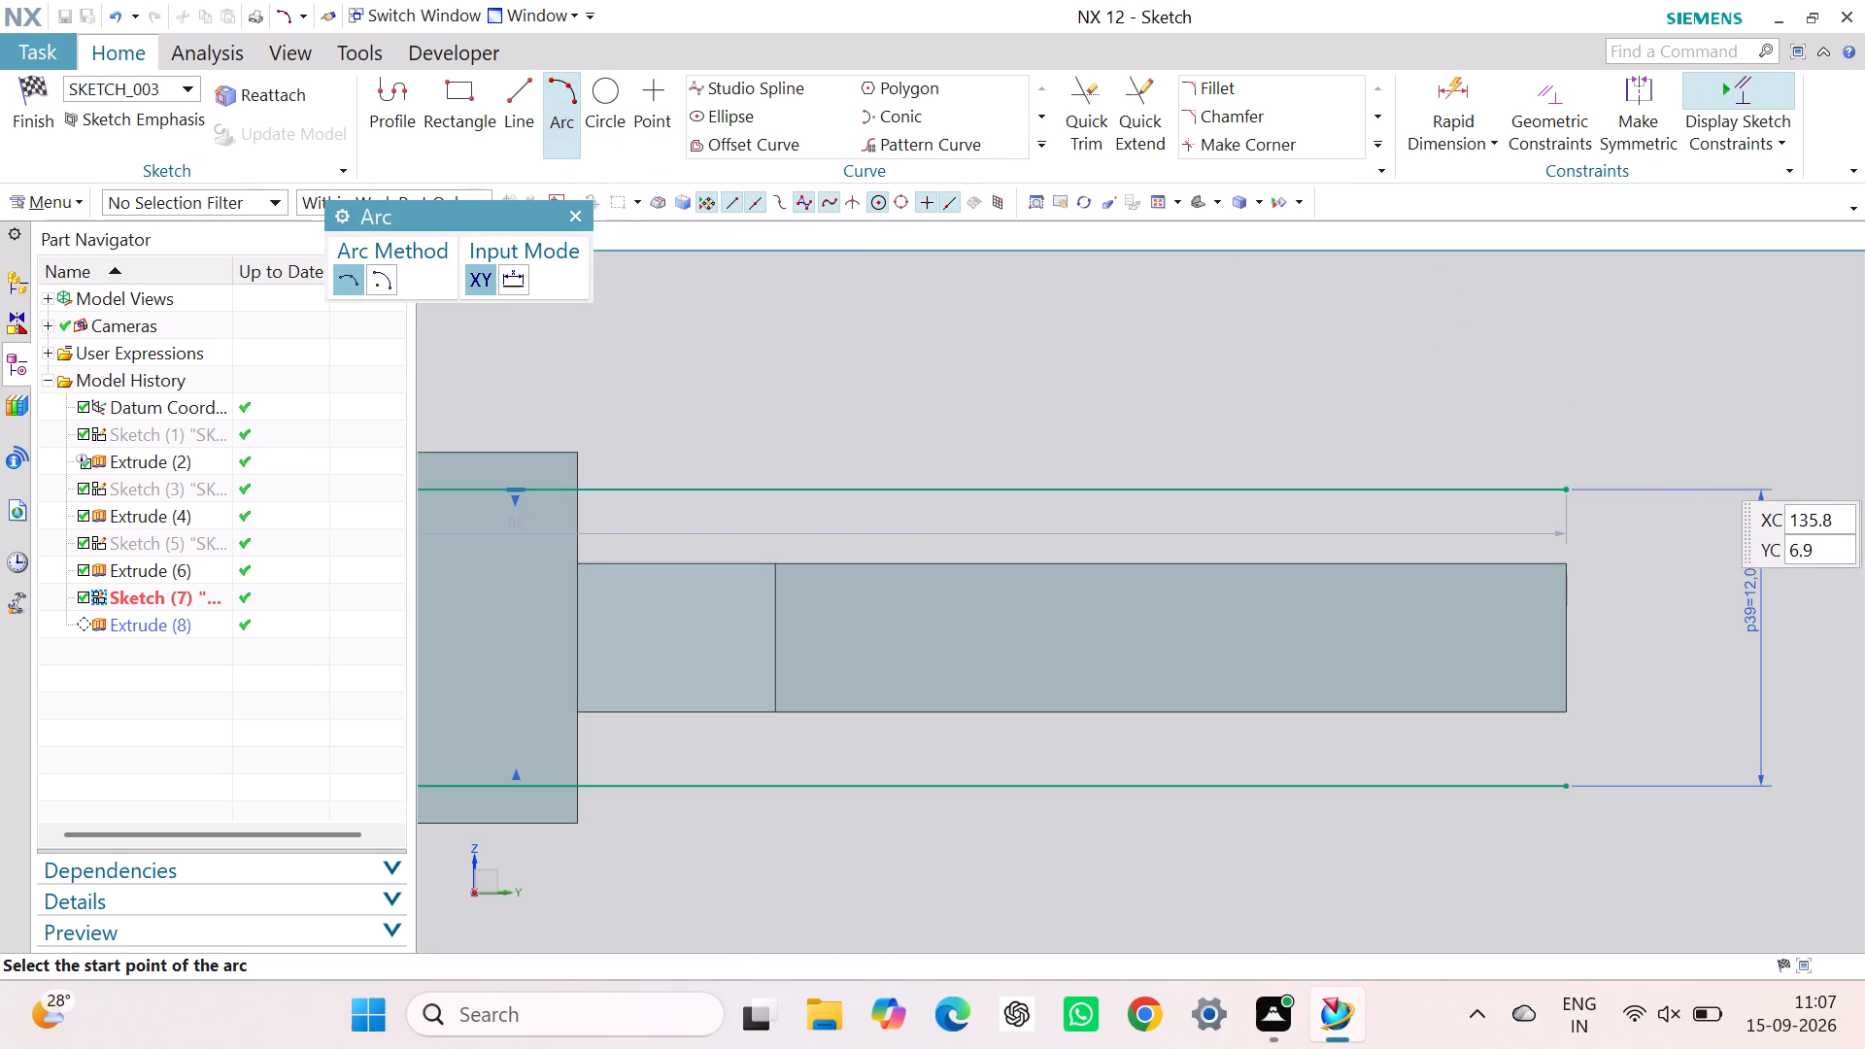
left_click(1568, 491)
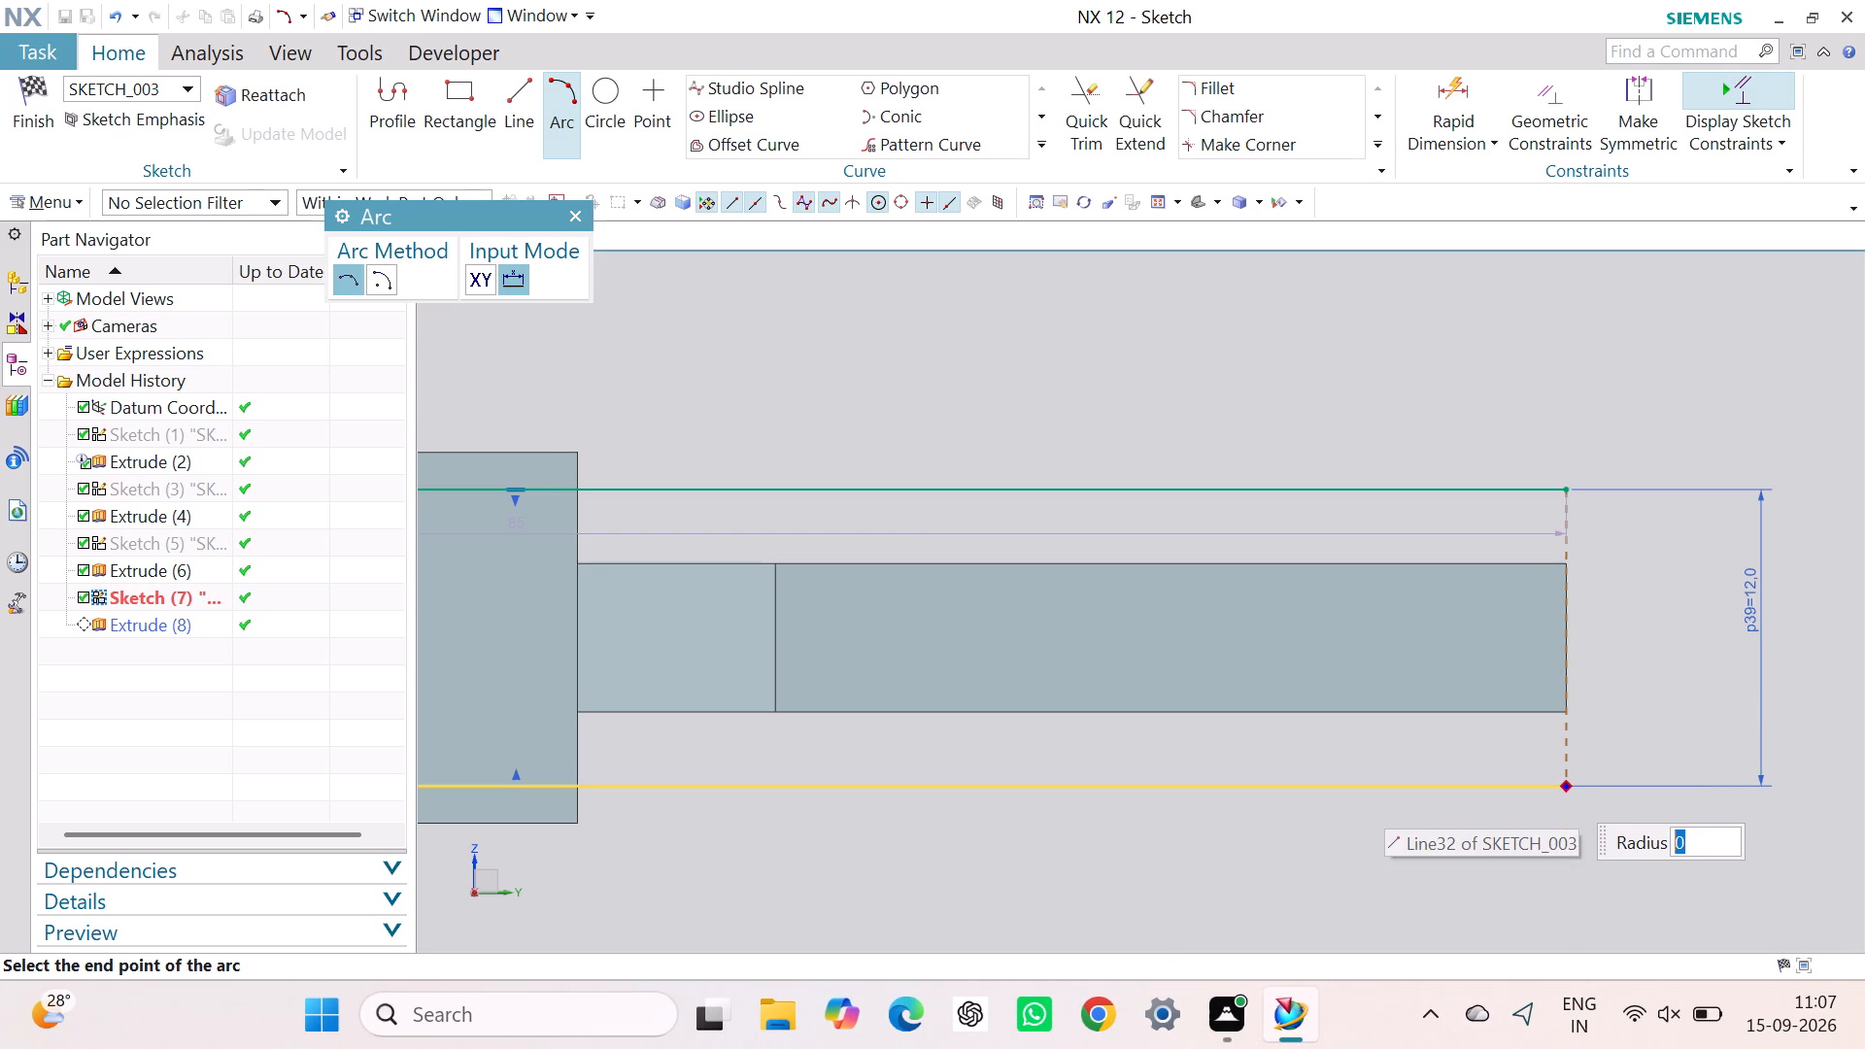
left_click(1565, 787)
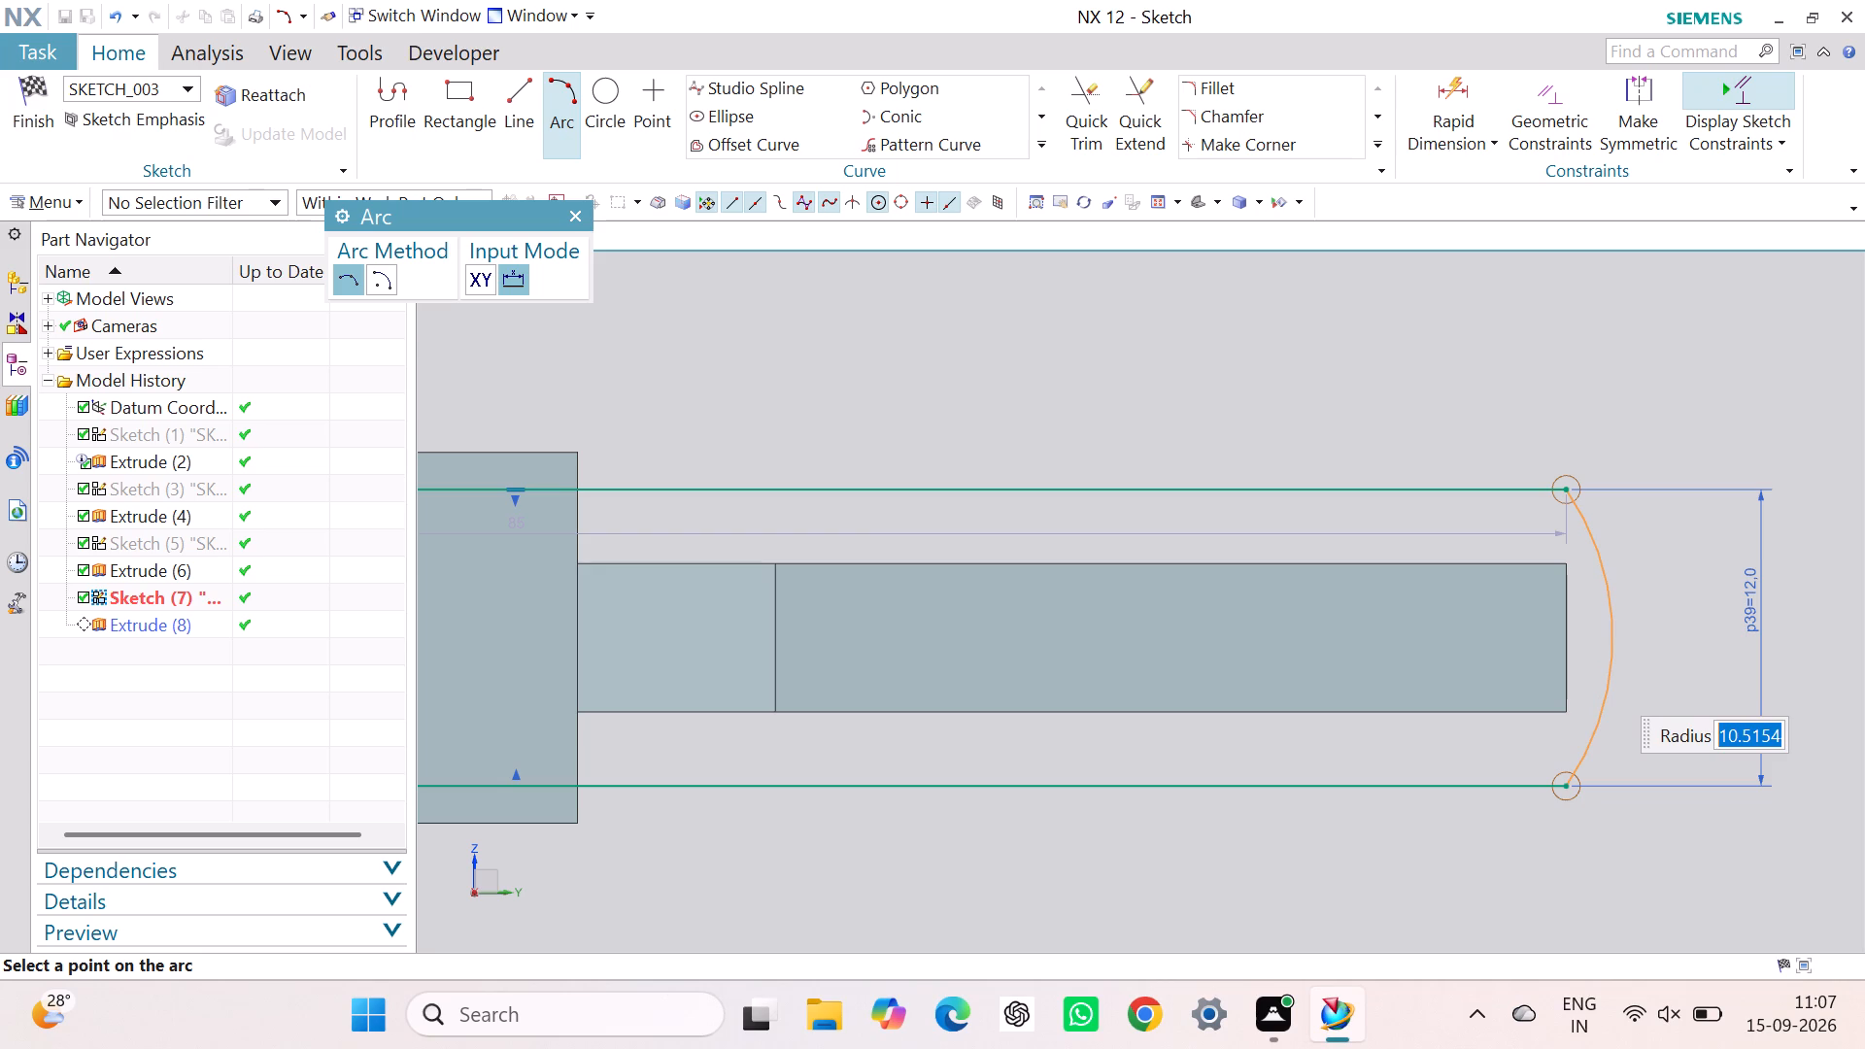
type("12")
key("Return")
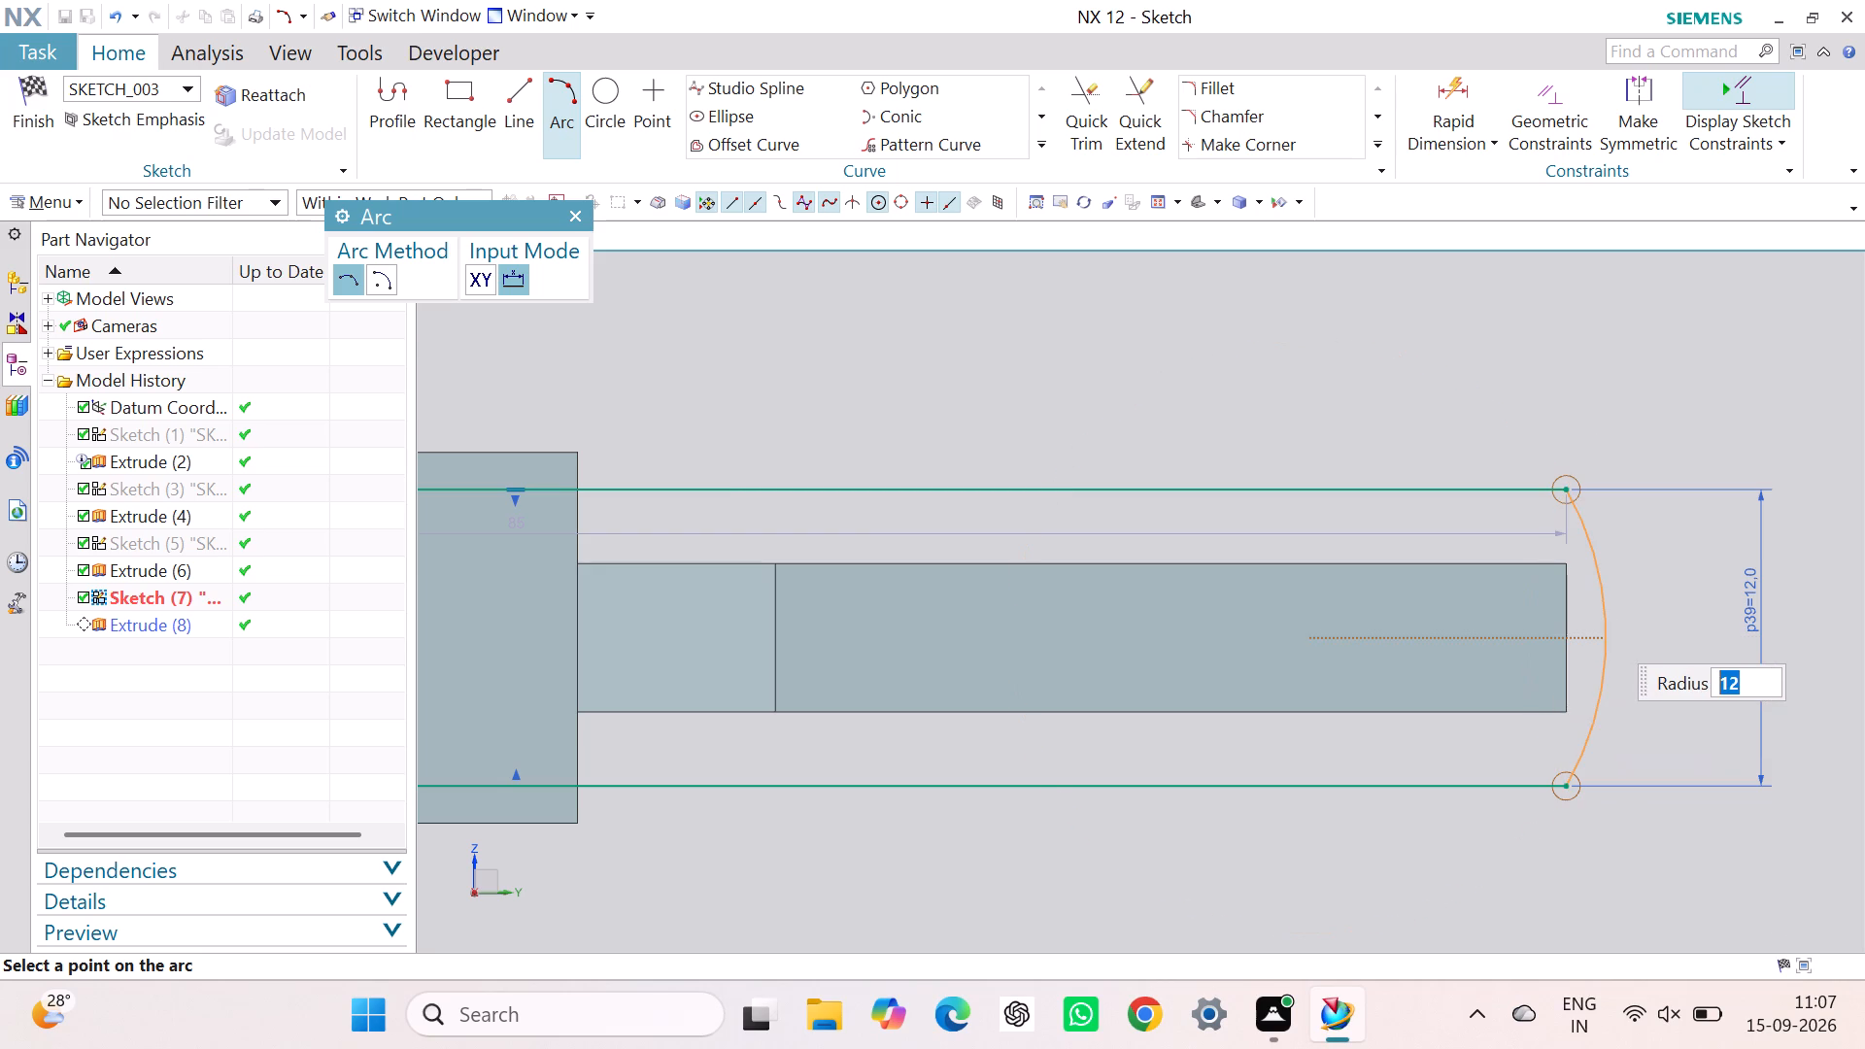
left_click(1606, 631)
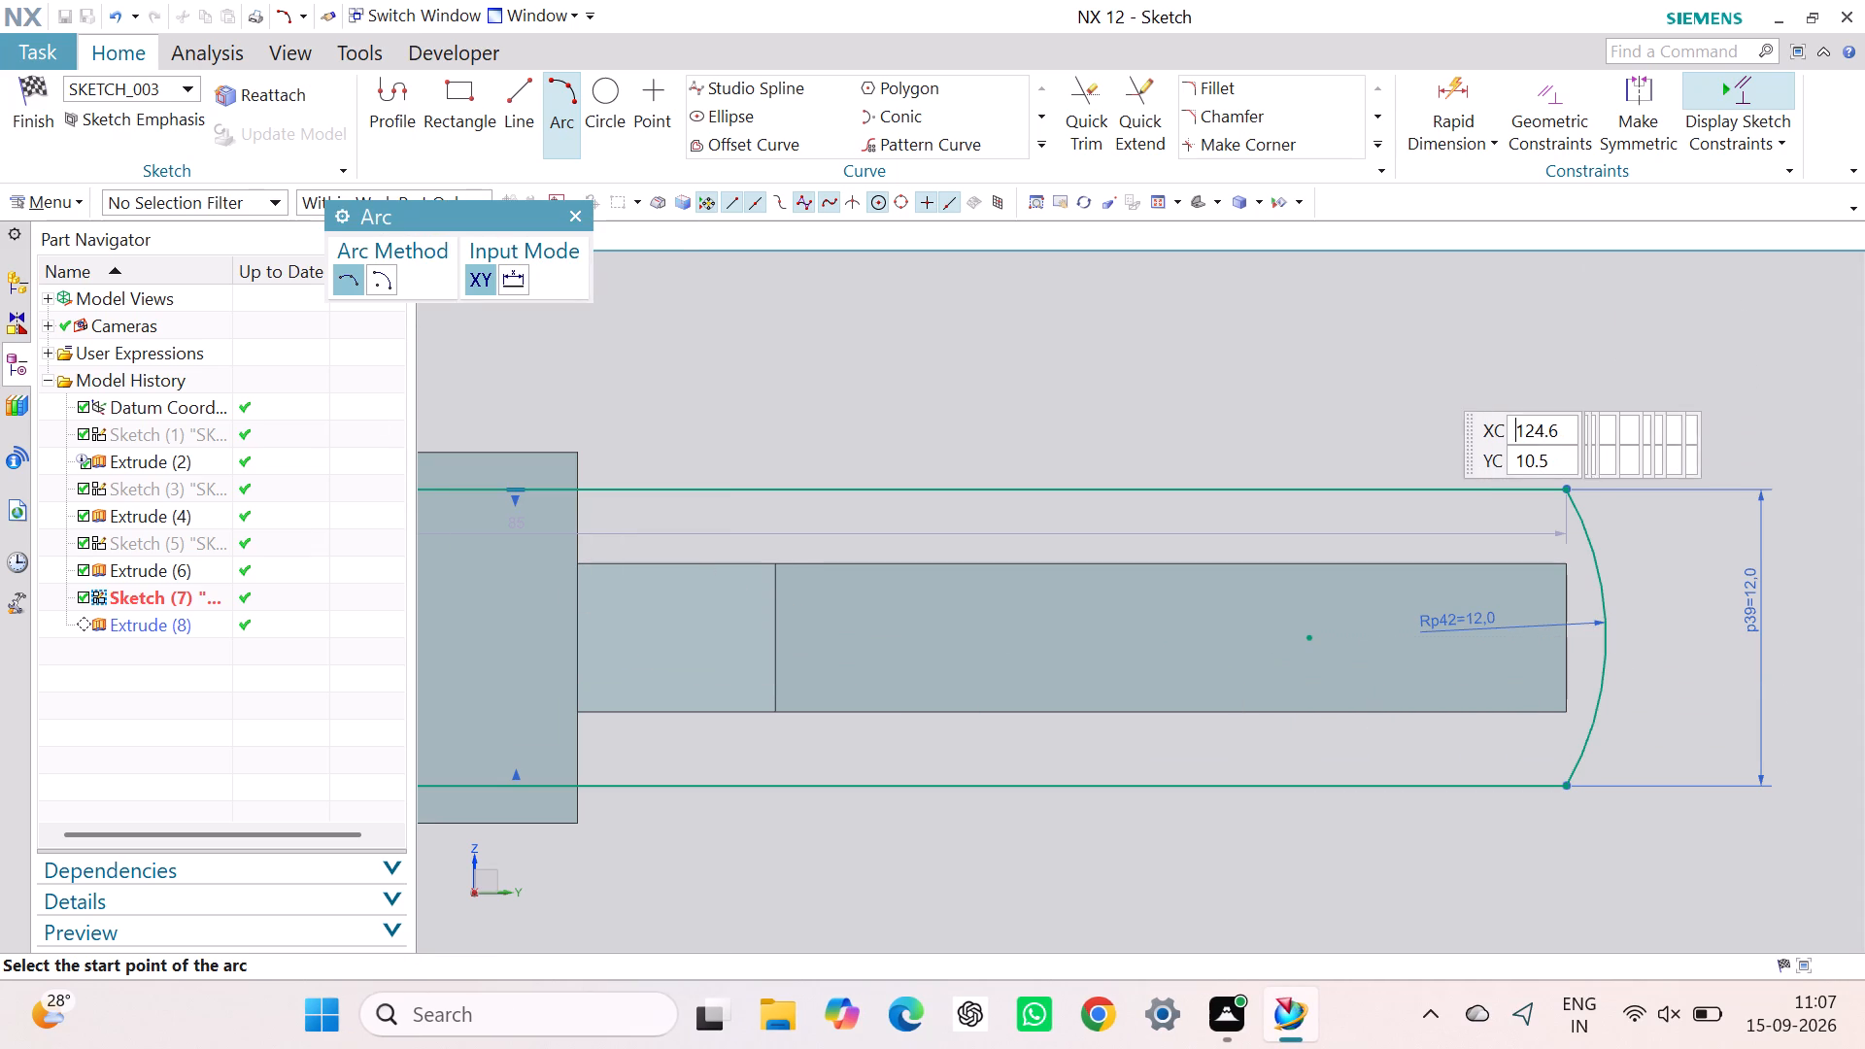
key("Escape")
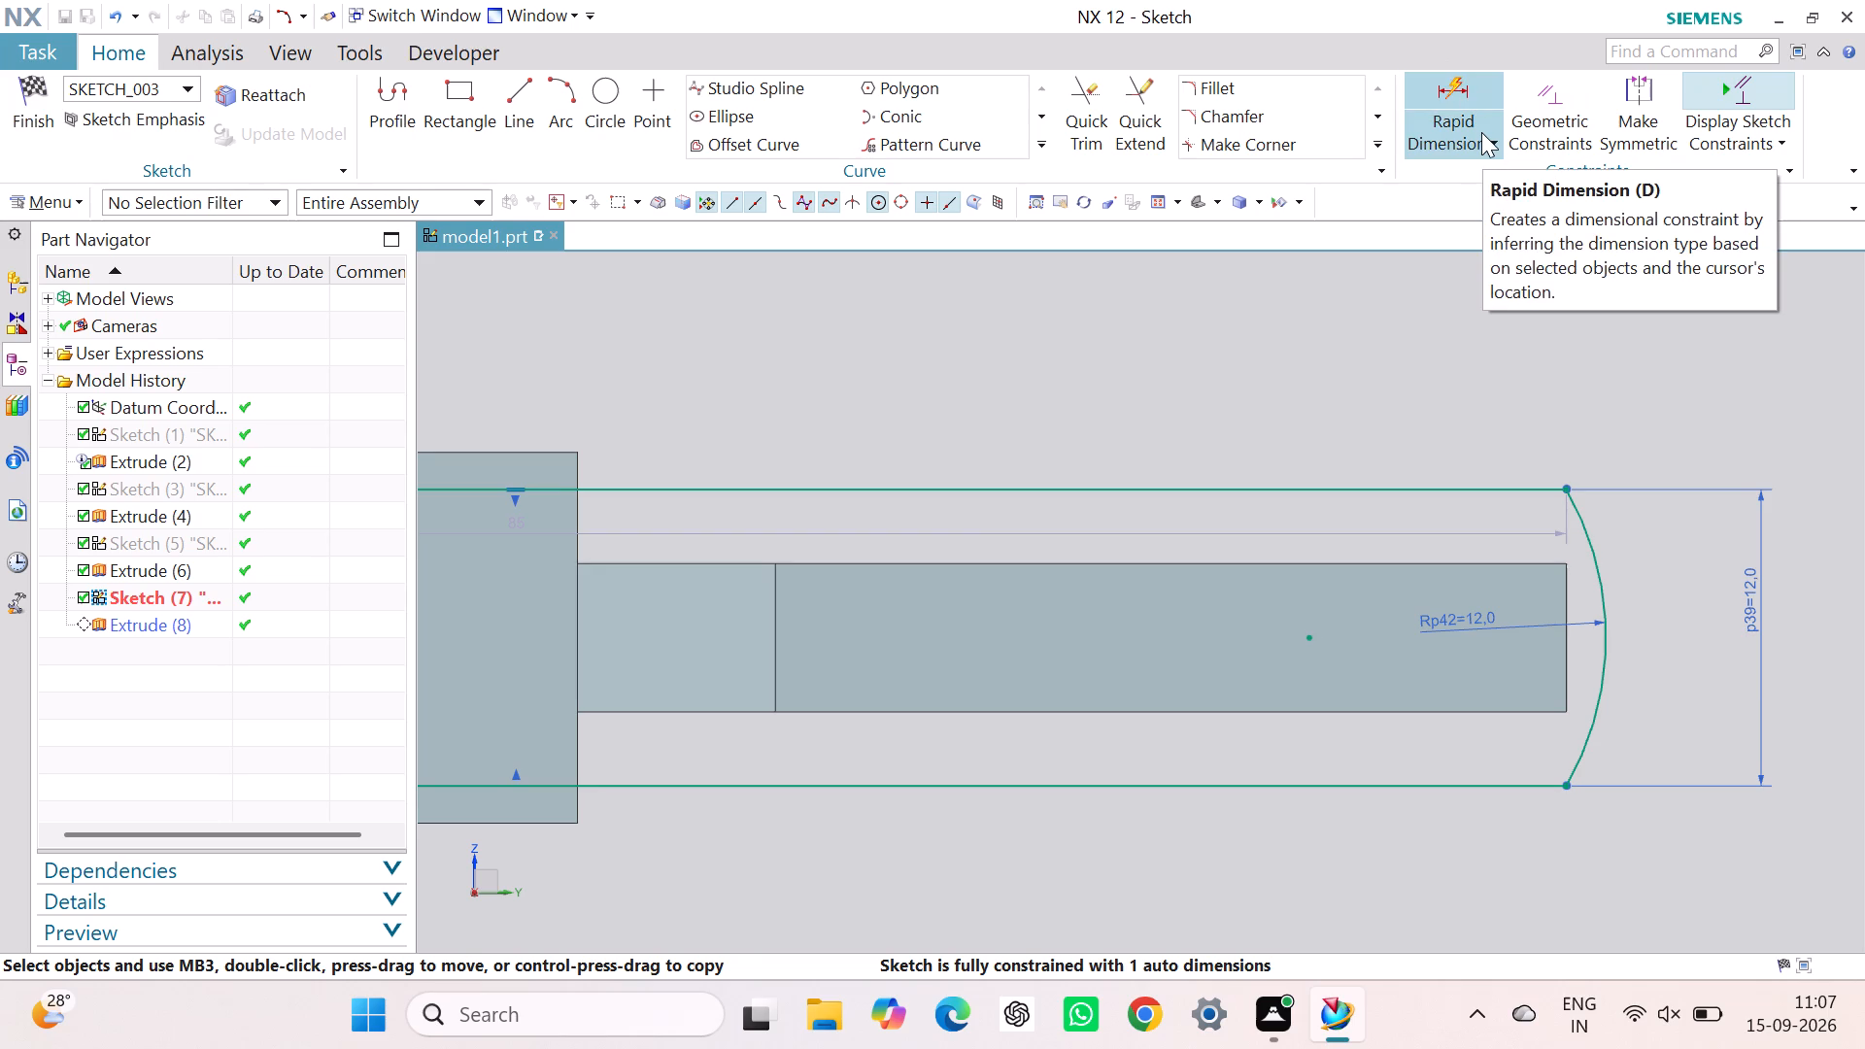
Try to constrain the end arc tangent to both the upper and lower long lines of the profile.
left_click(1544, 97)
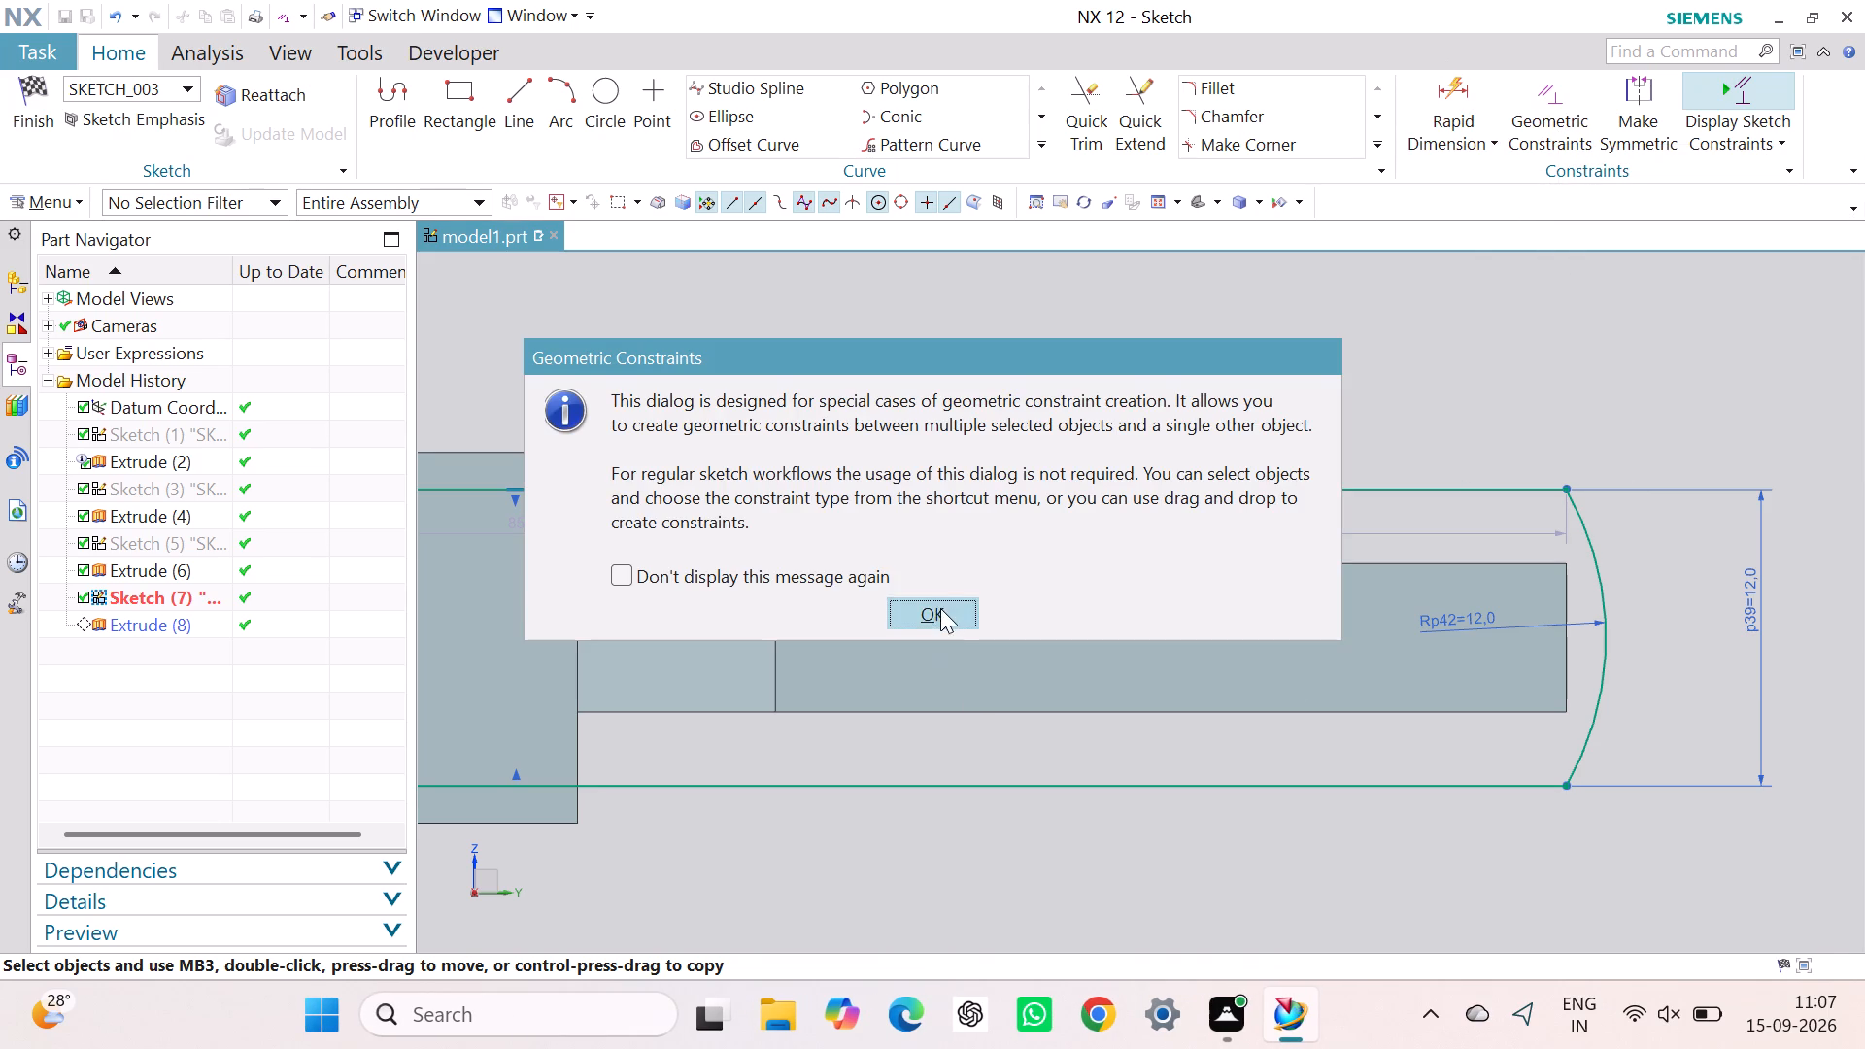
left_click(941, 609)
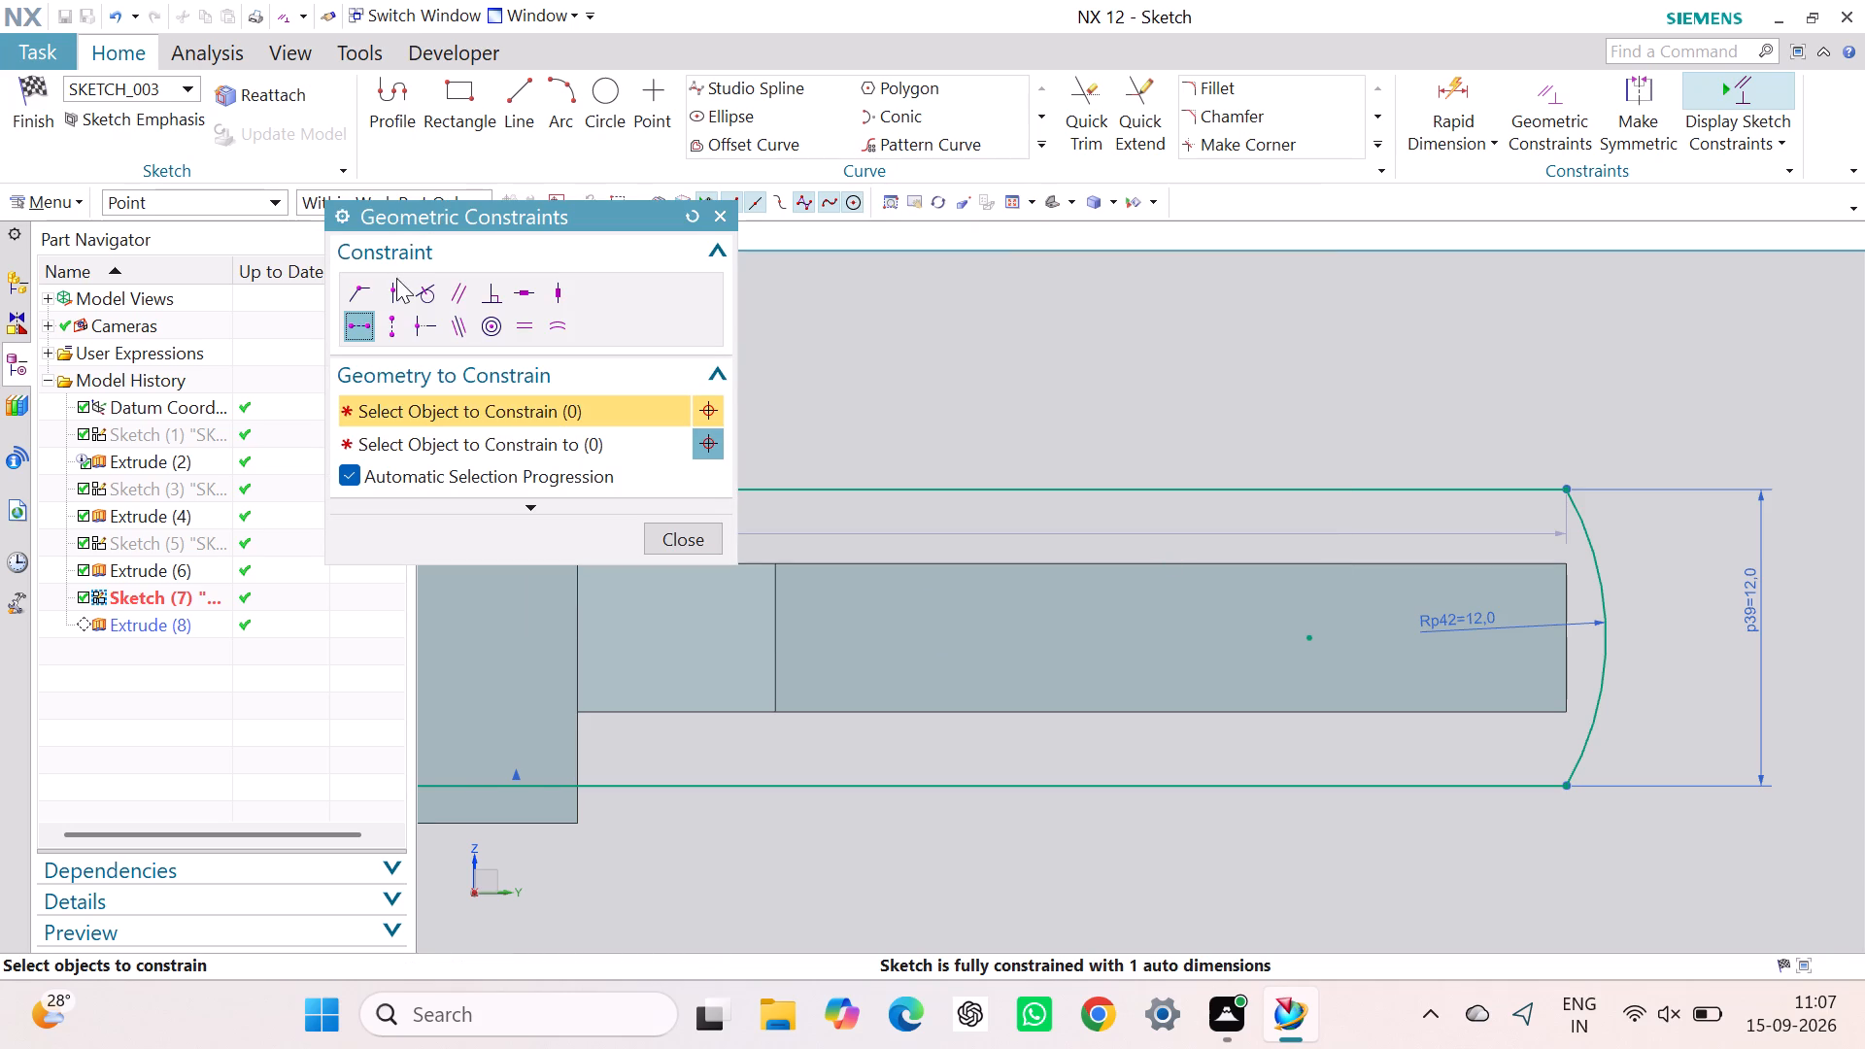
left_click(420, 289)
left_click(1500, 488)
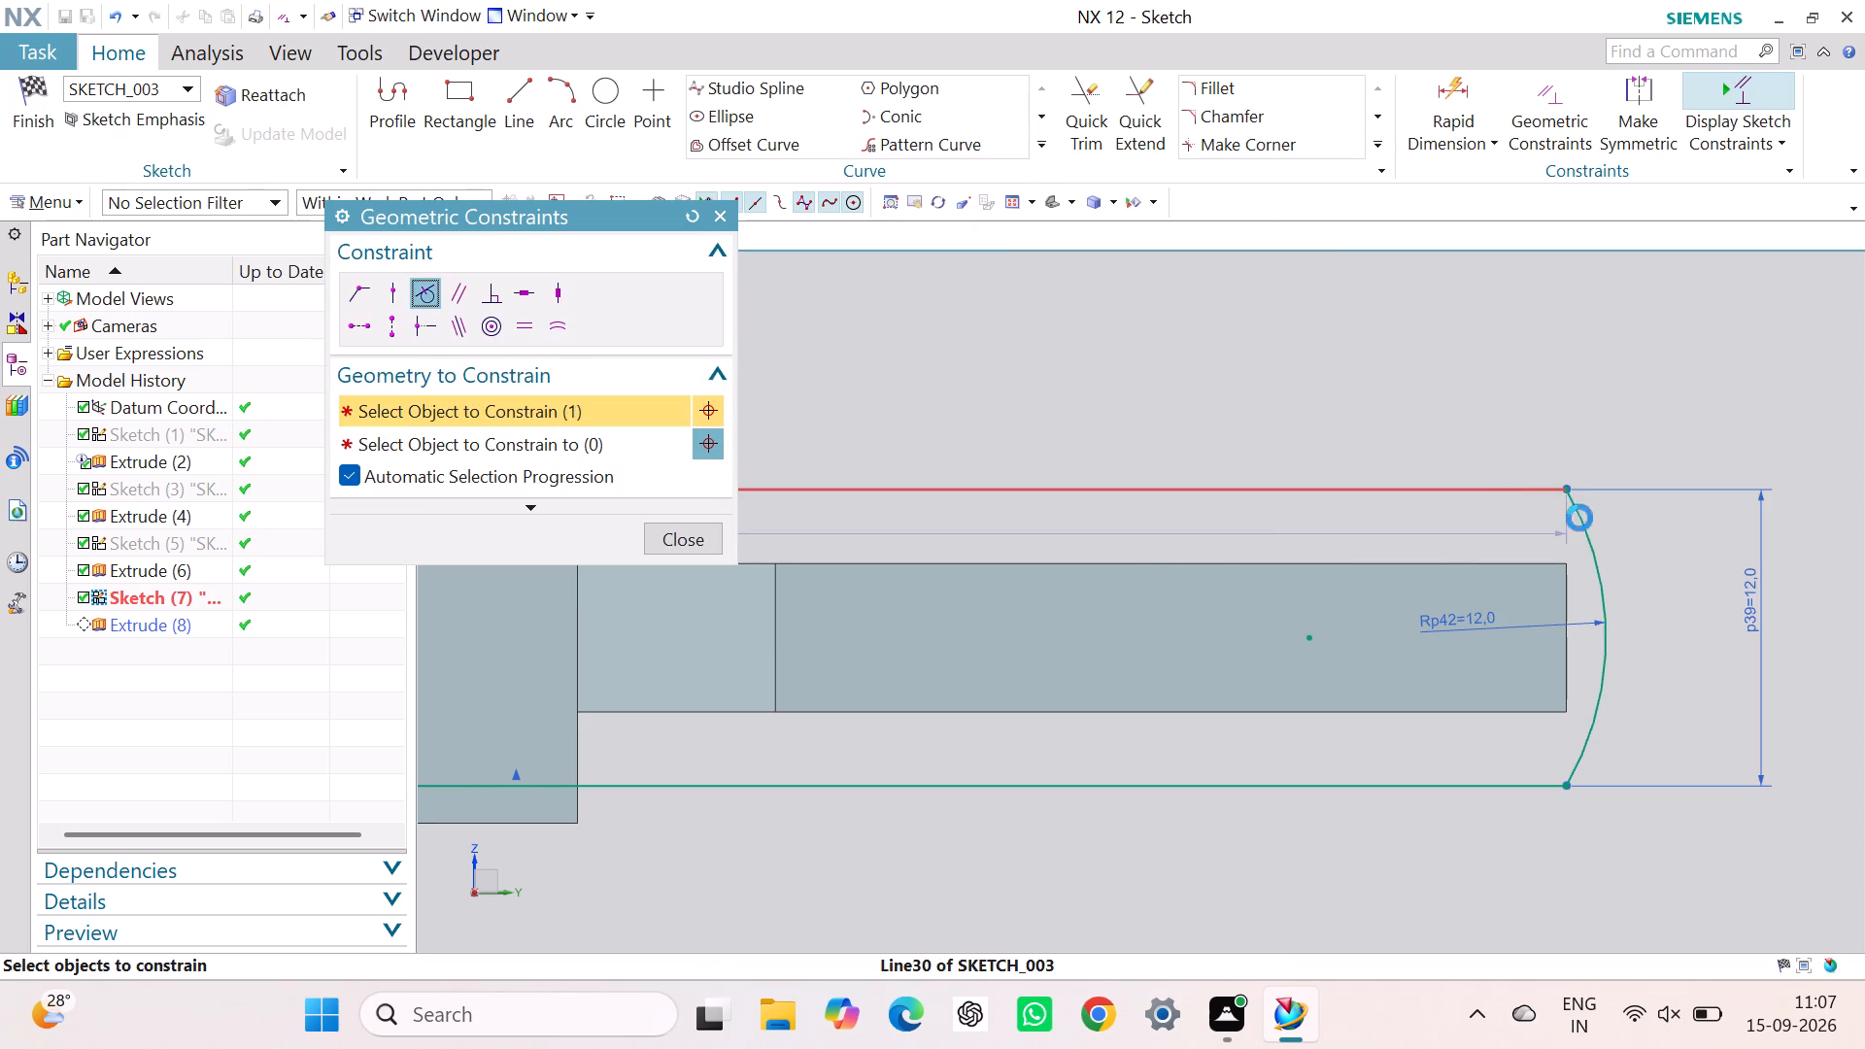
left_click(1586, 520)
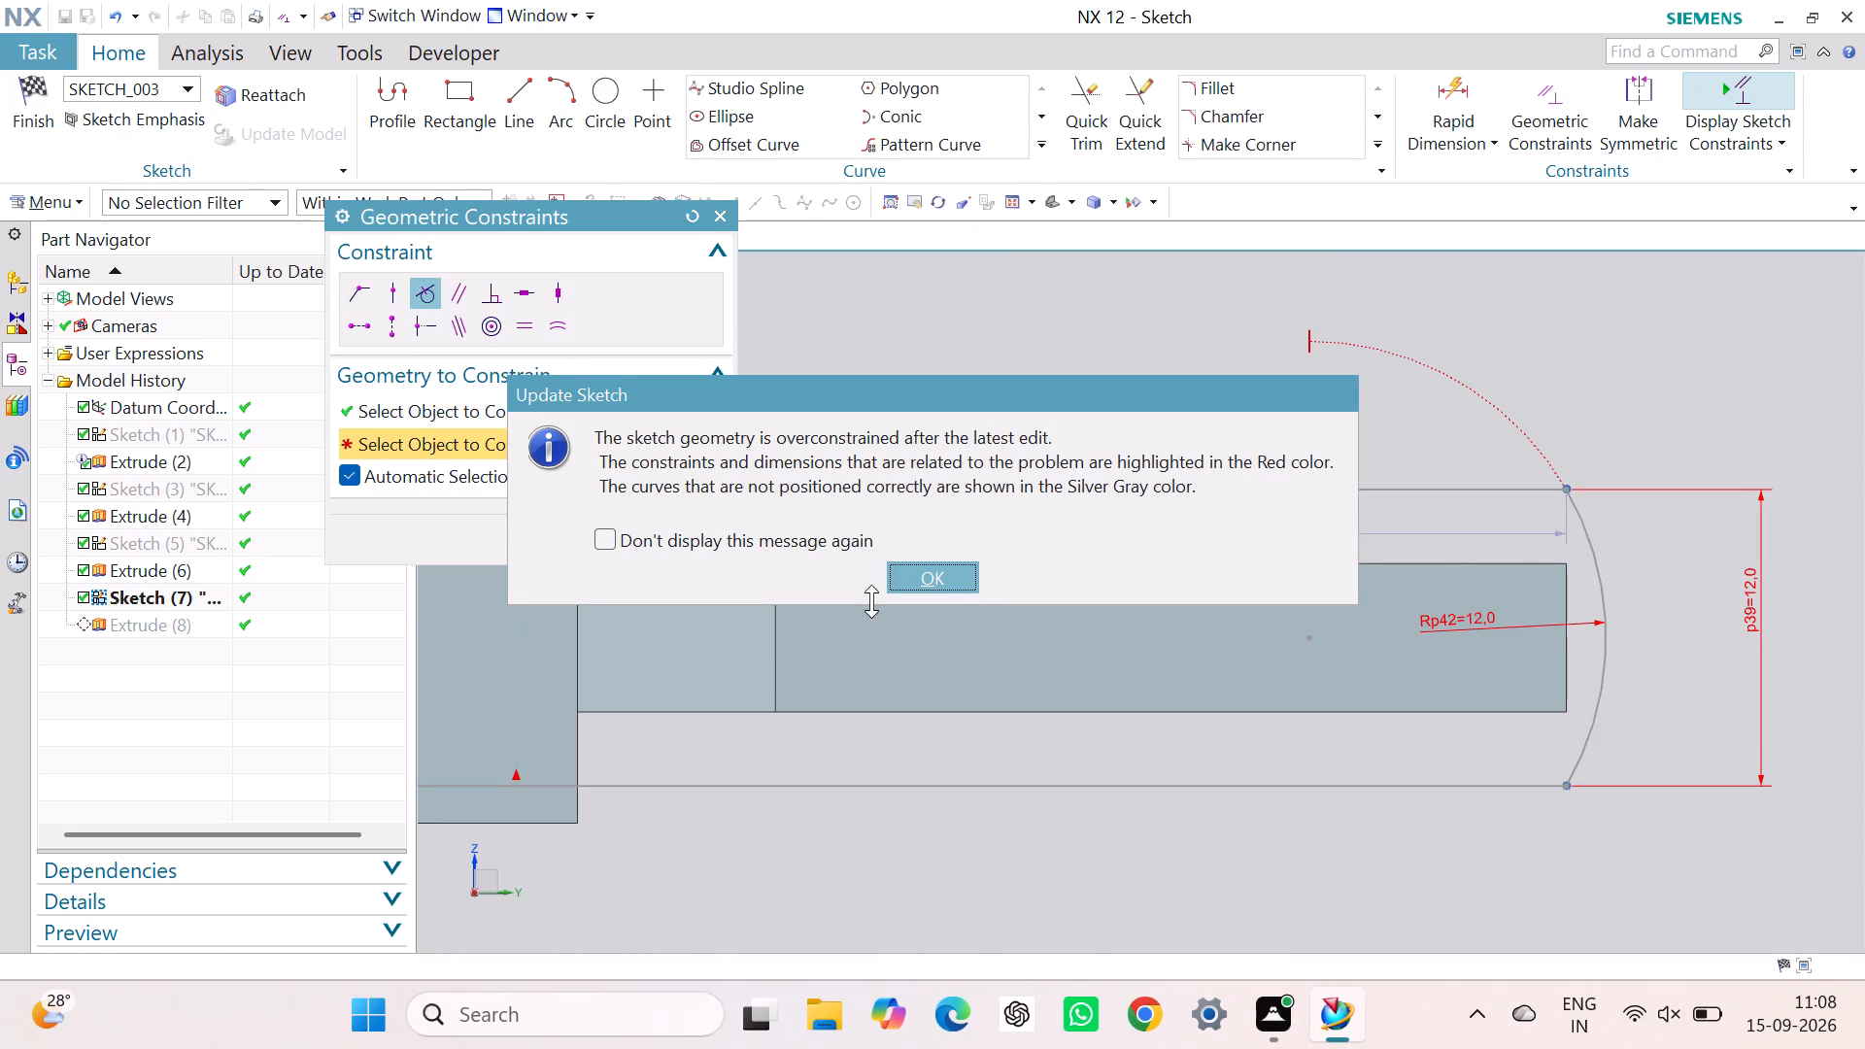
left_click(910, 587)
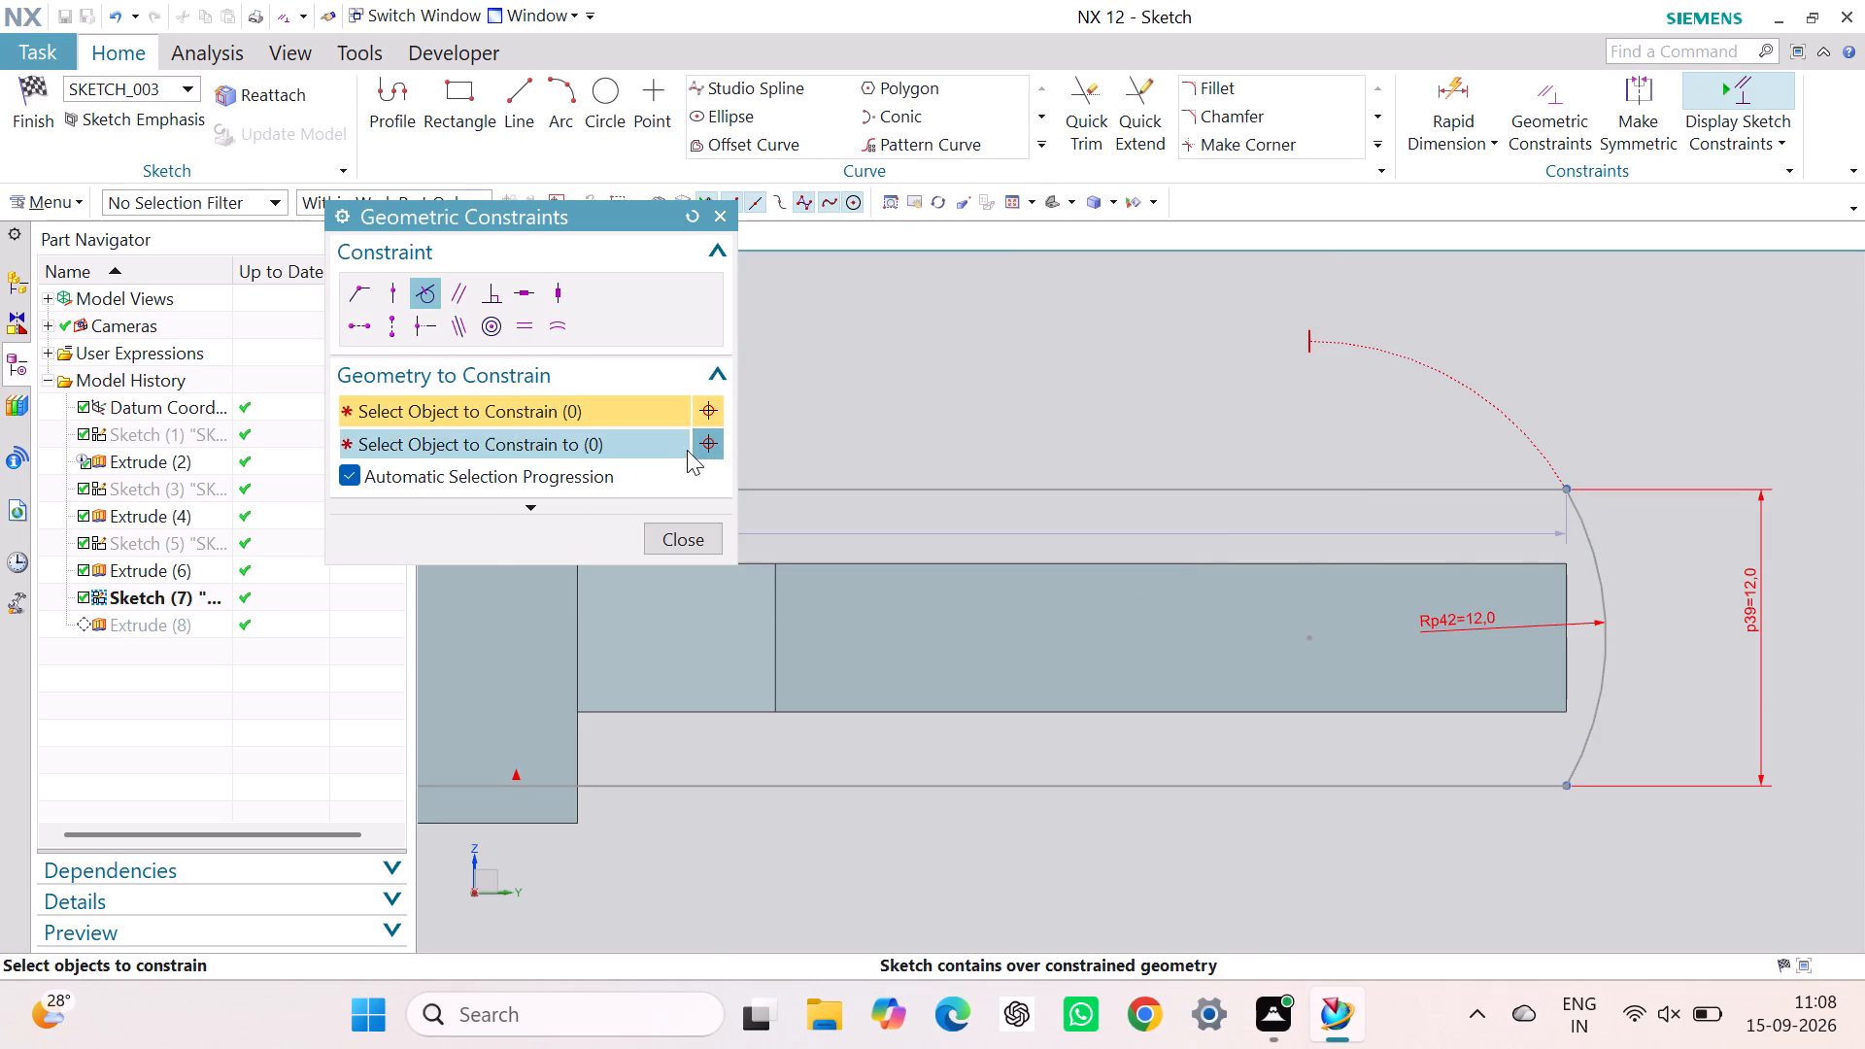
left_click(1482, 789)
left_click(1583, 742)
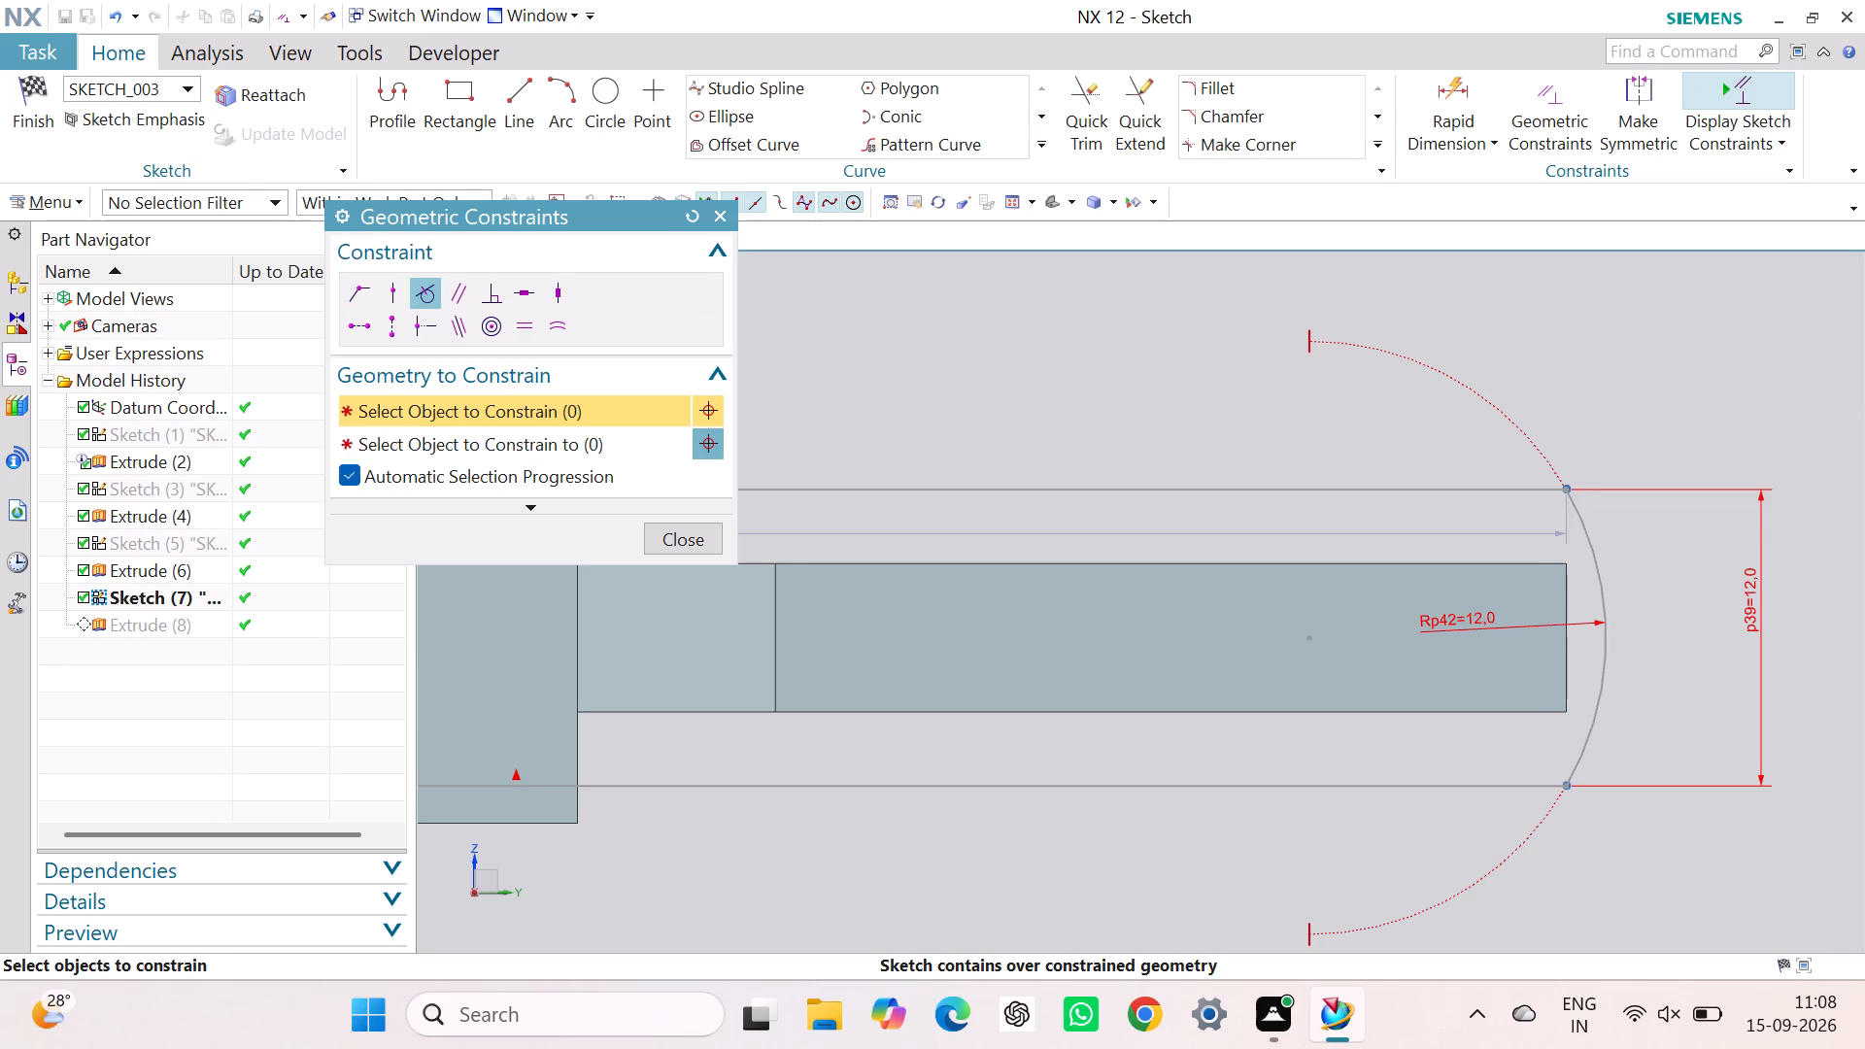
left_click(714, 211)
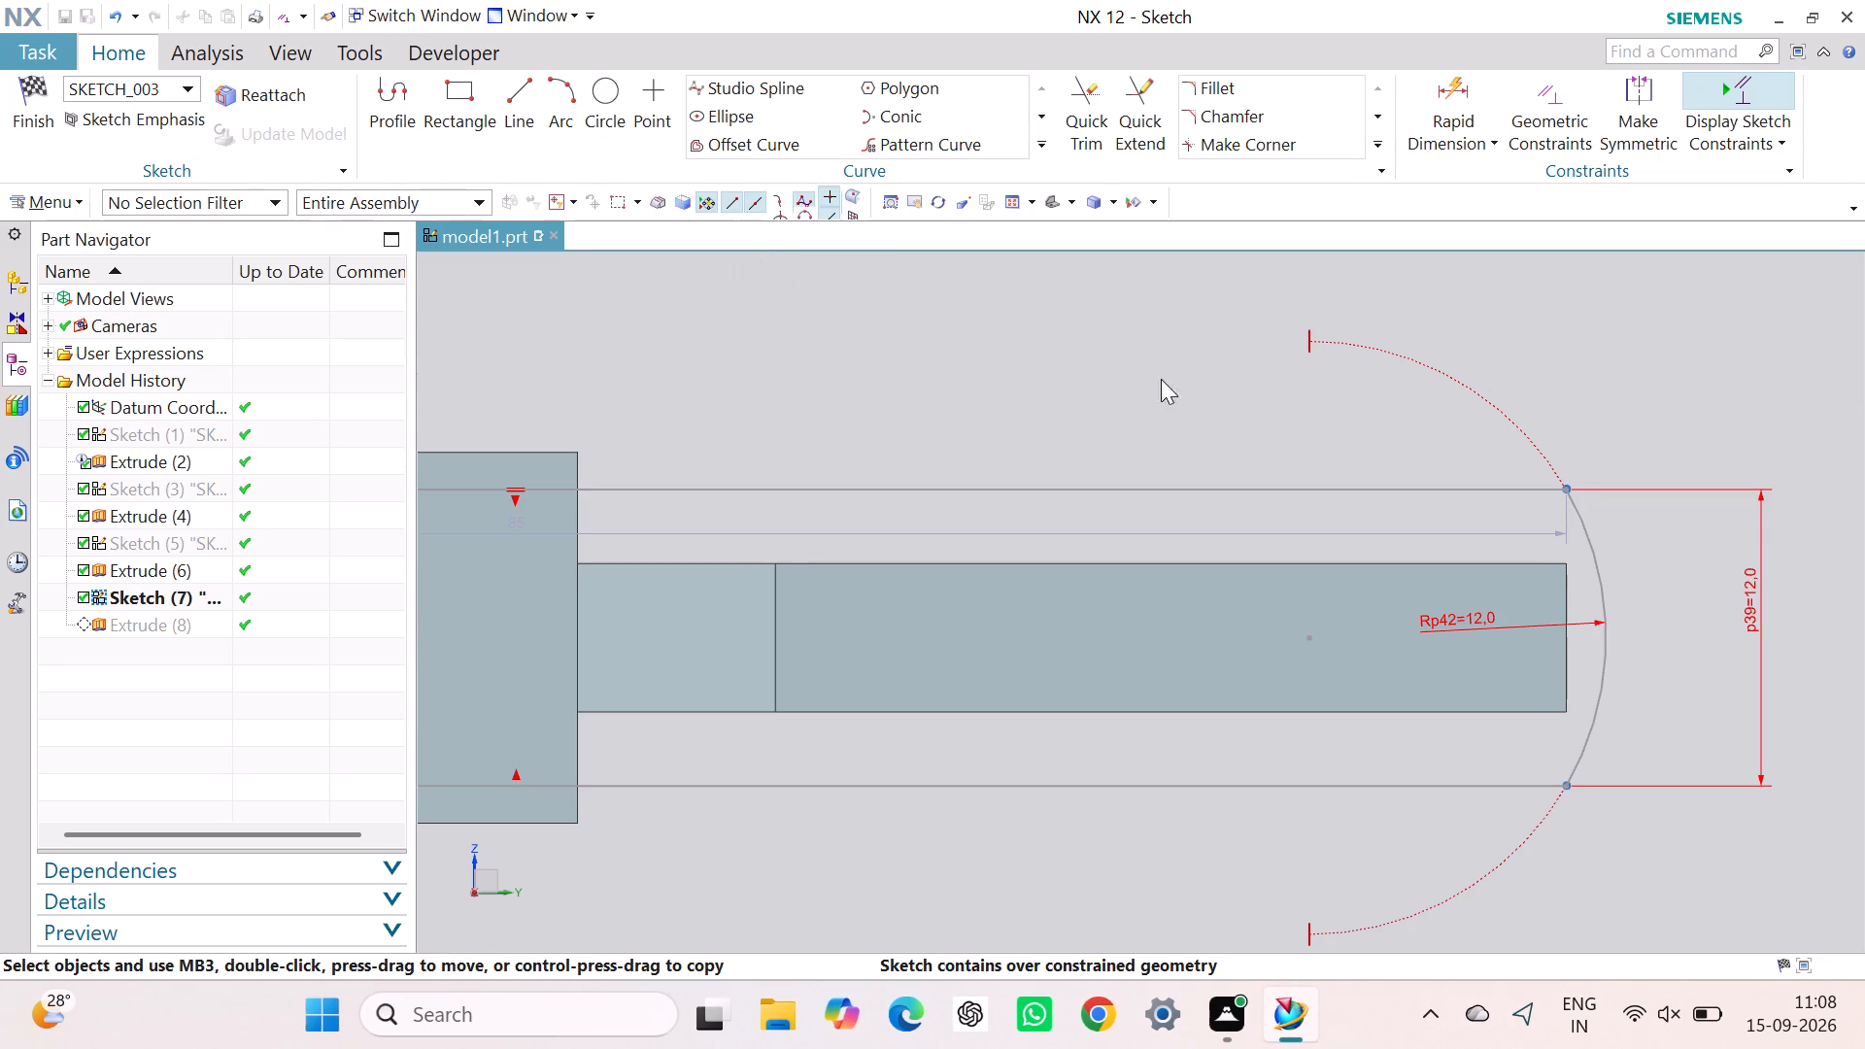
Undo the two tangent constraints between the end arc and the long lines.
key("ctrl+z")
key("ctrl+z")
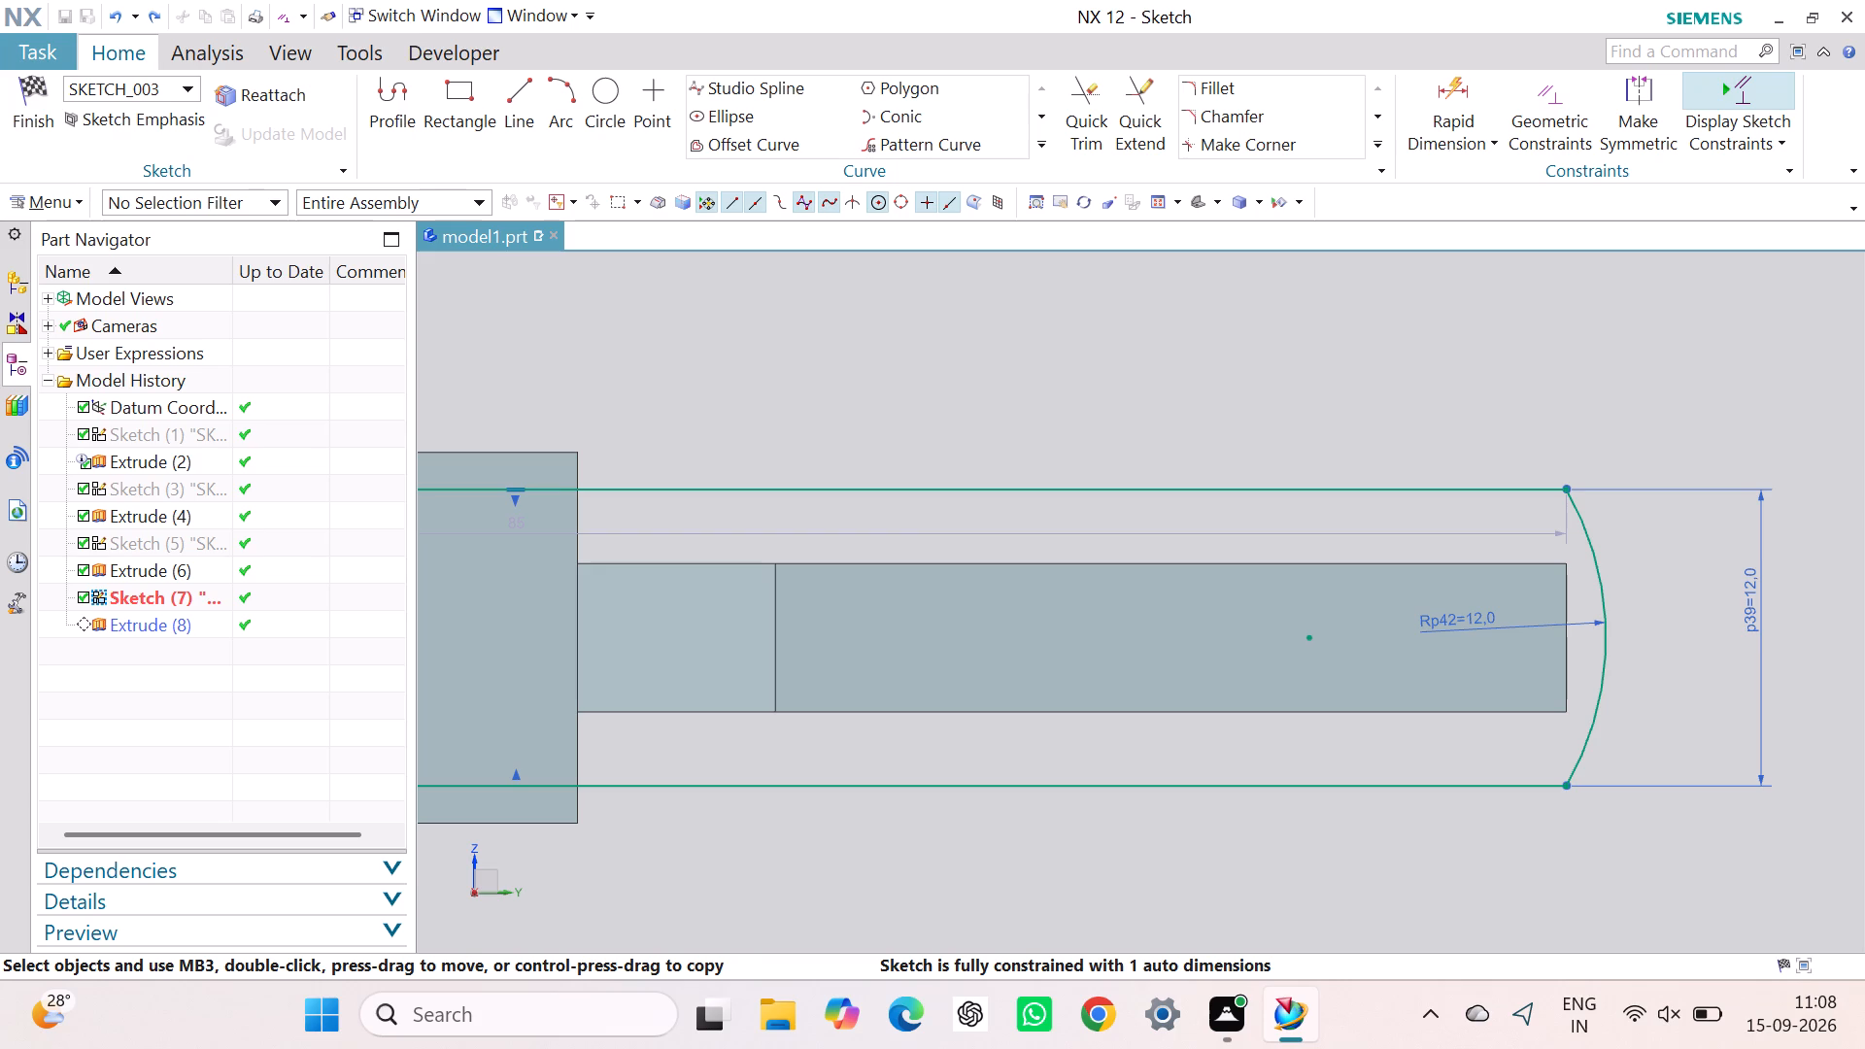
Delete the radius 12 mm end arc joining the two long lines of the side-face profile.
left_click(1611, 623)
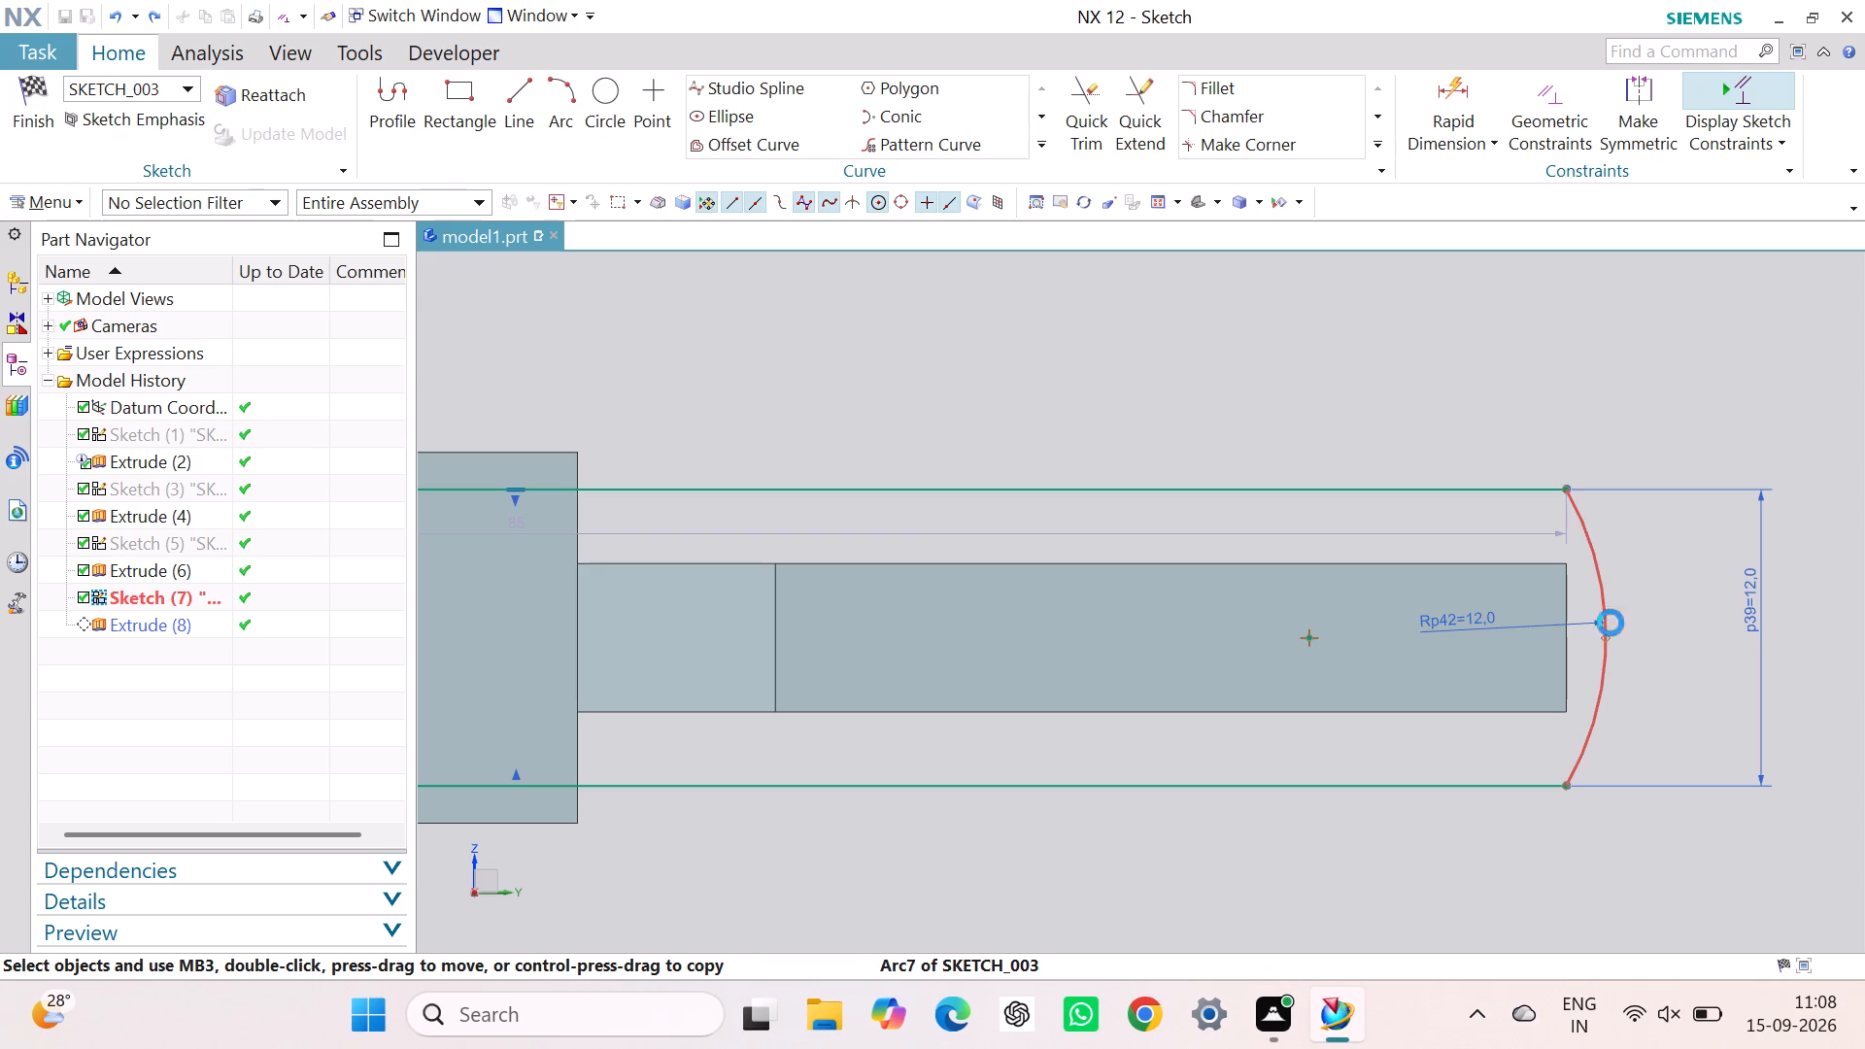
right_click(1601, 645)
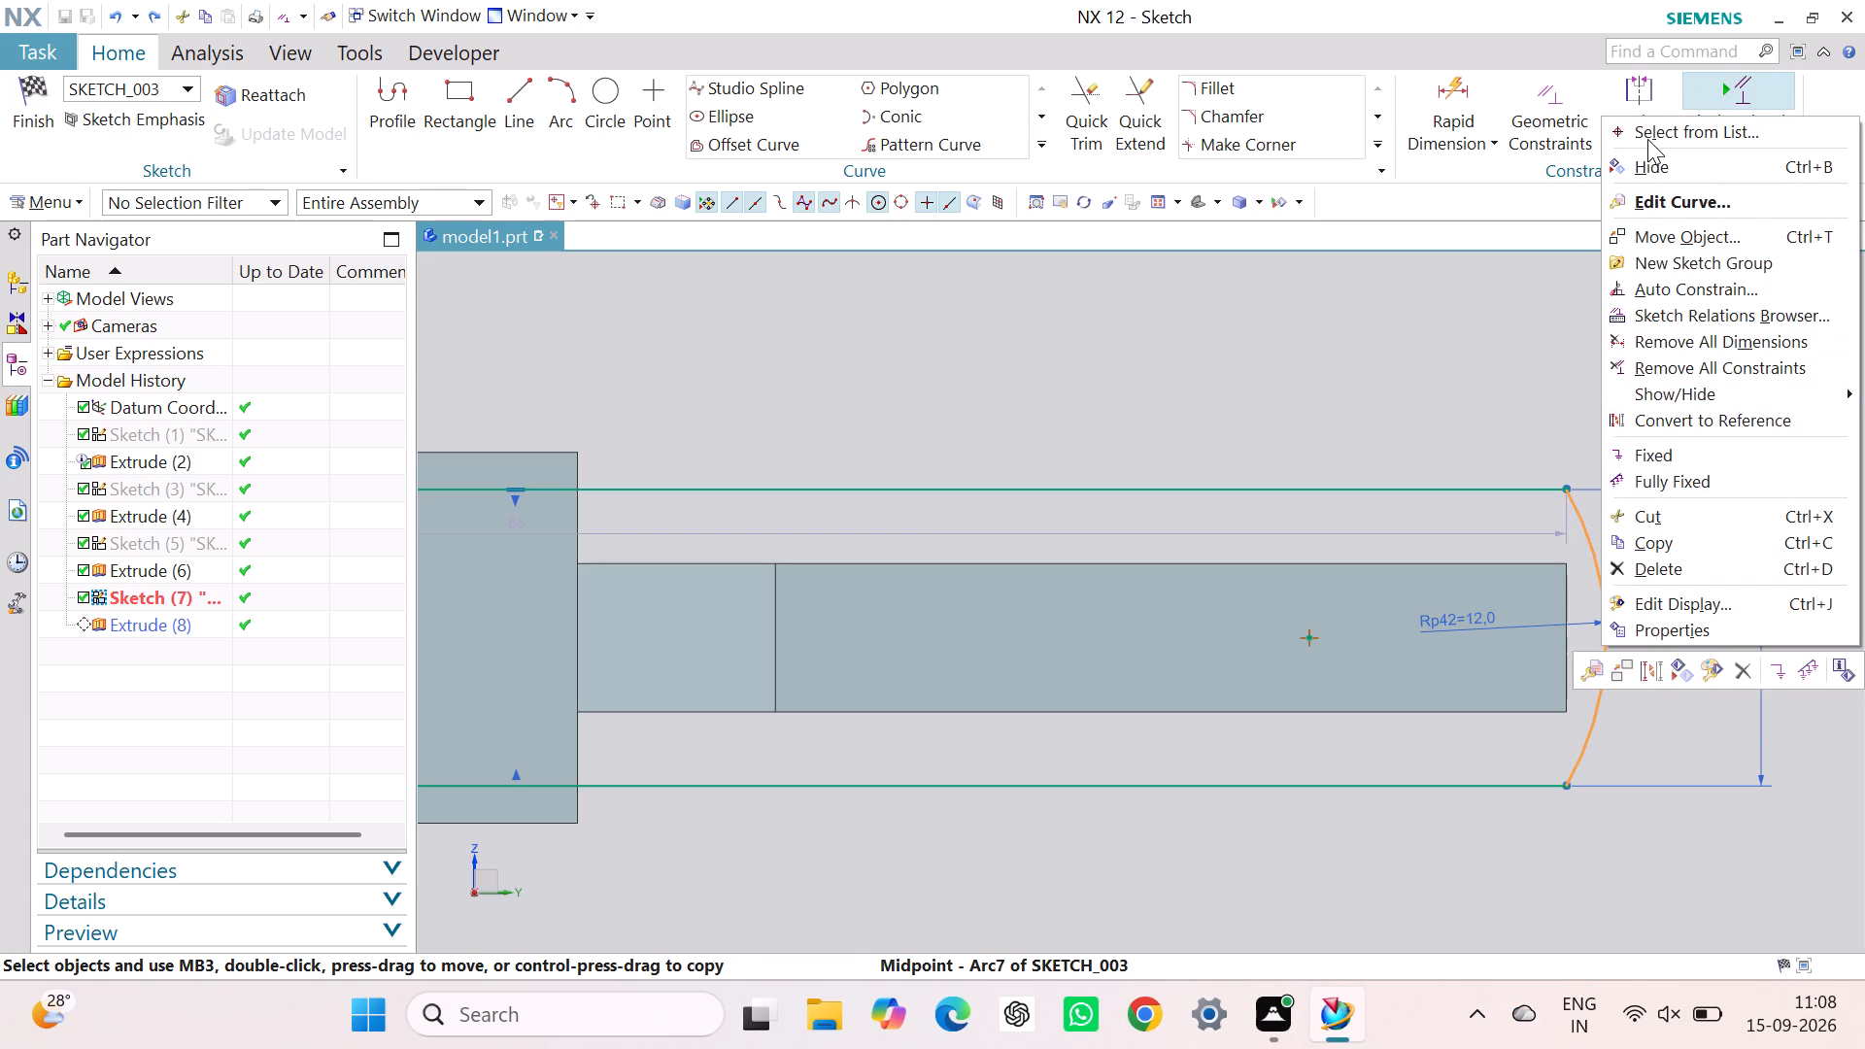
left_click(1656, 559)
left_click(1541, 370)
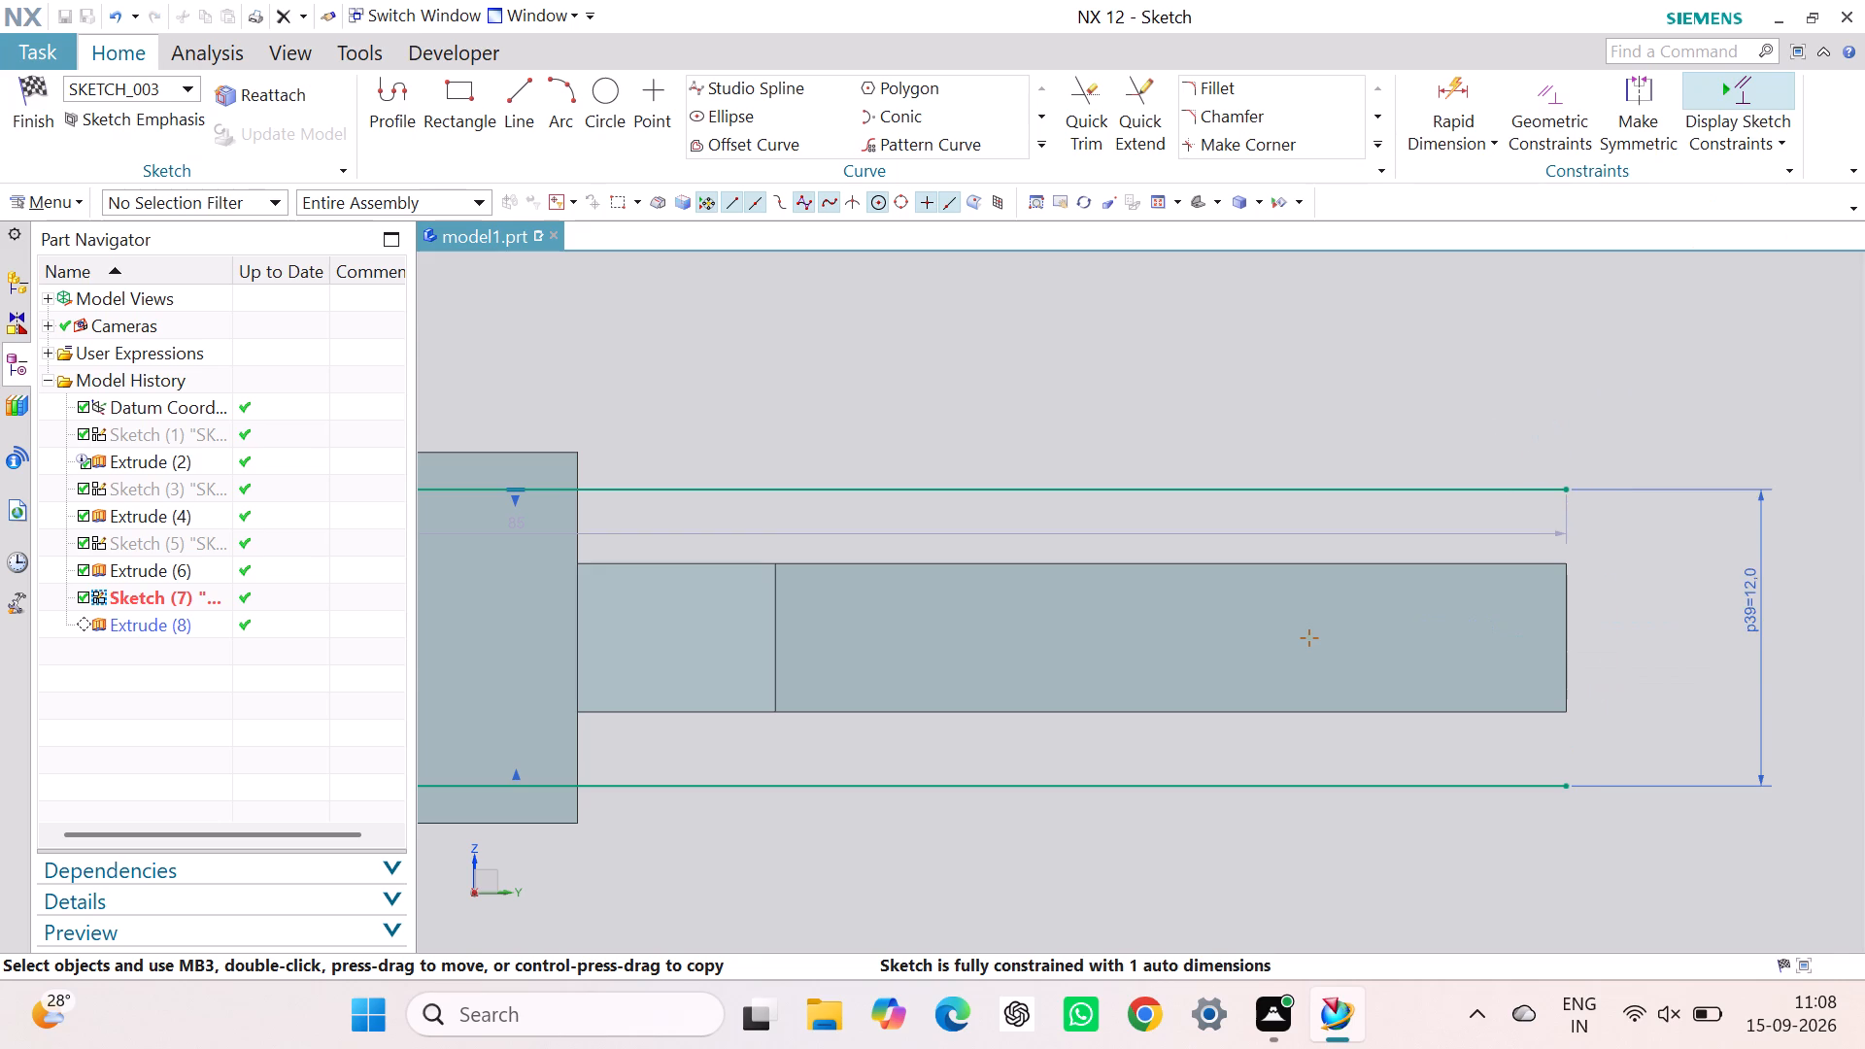
Undo the arc deletion, the arc itself and the edge deletion to restore the rectangle's far short edge.
key("ctrl+z")
key("ctrl+z")
key("ctrl+z")
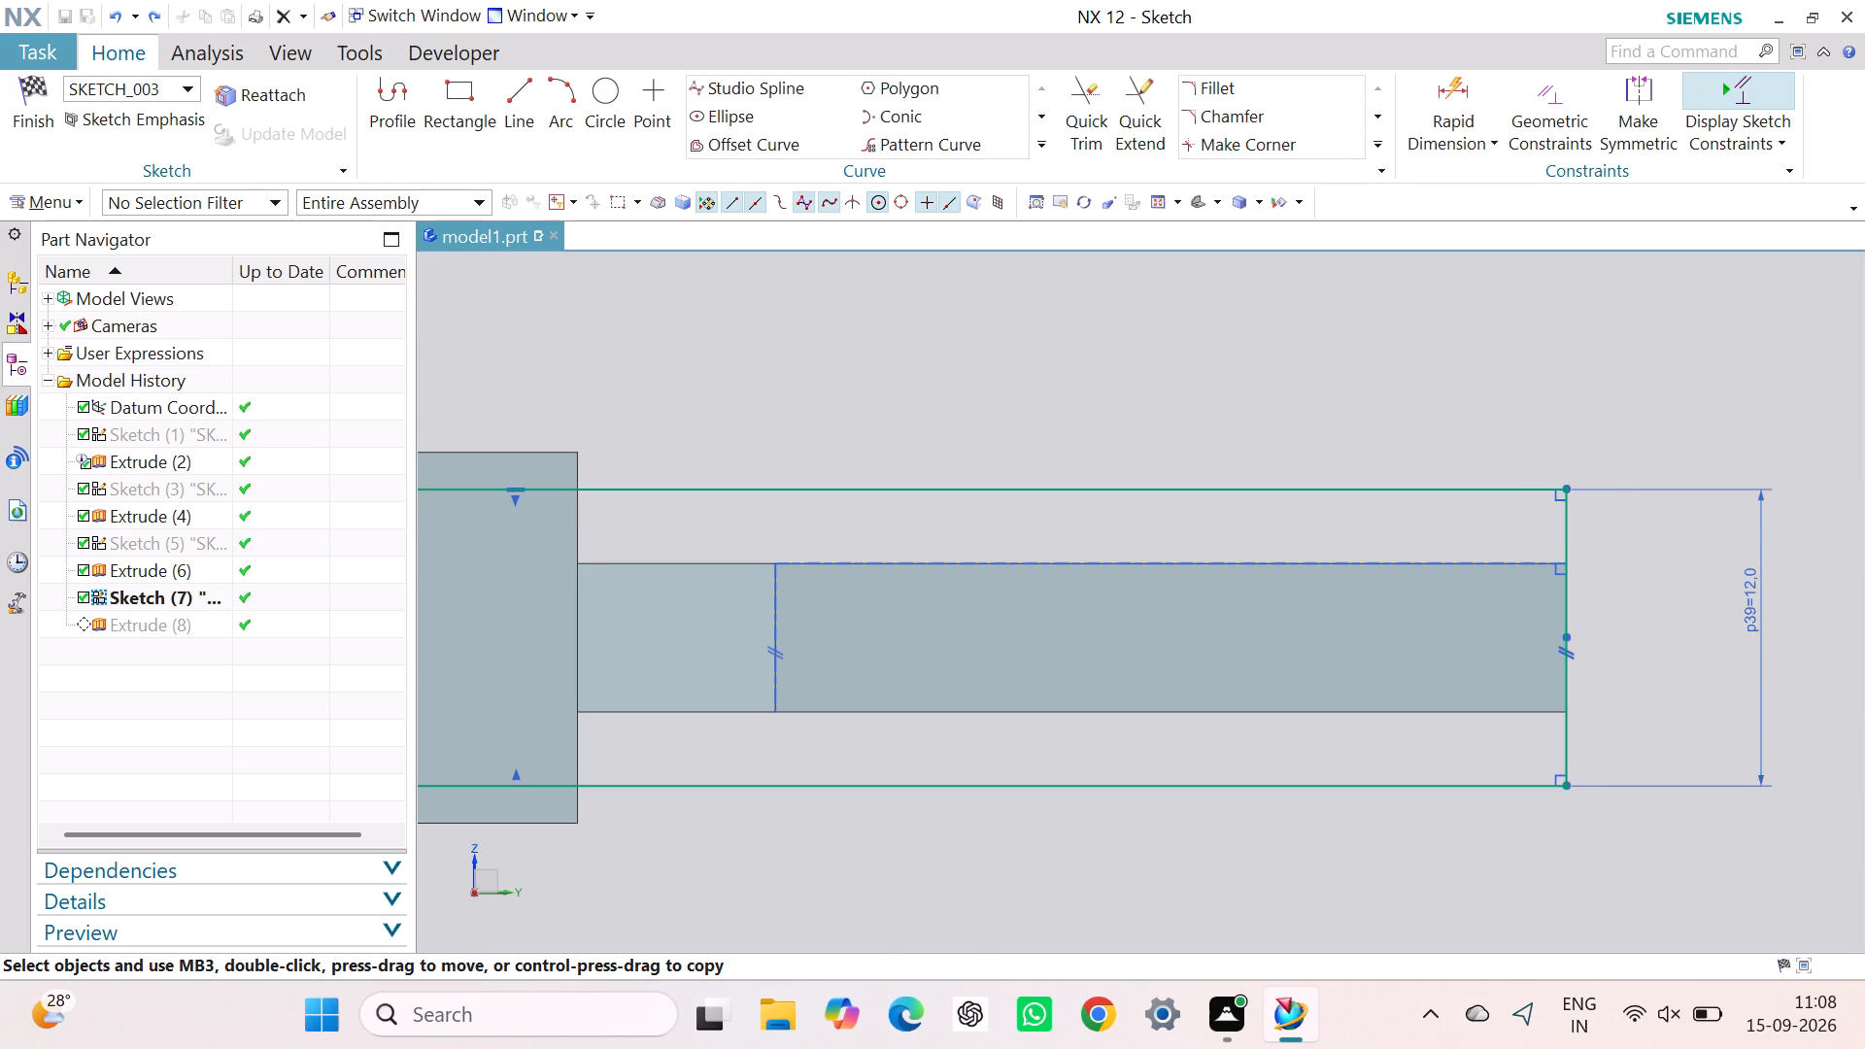
left_click(1647, 378)
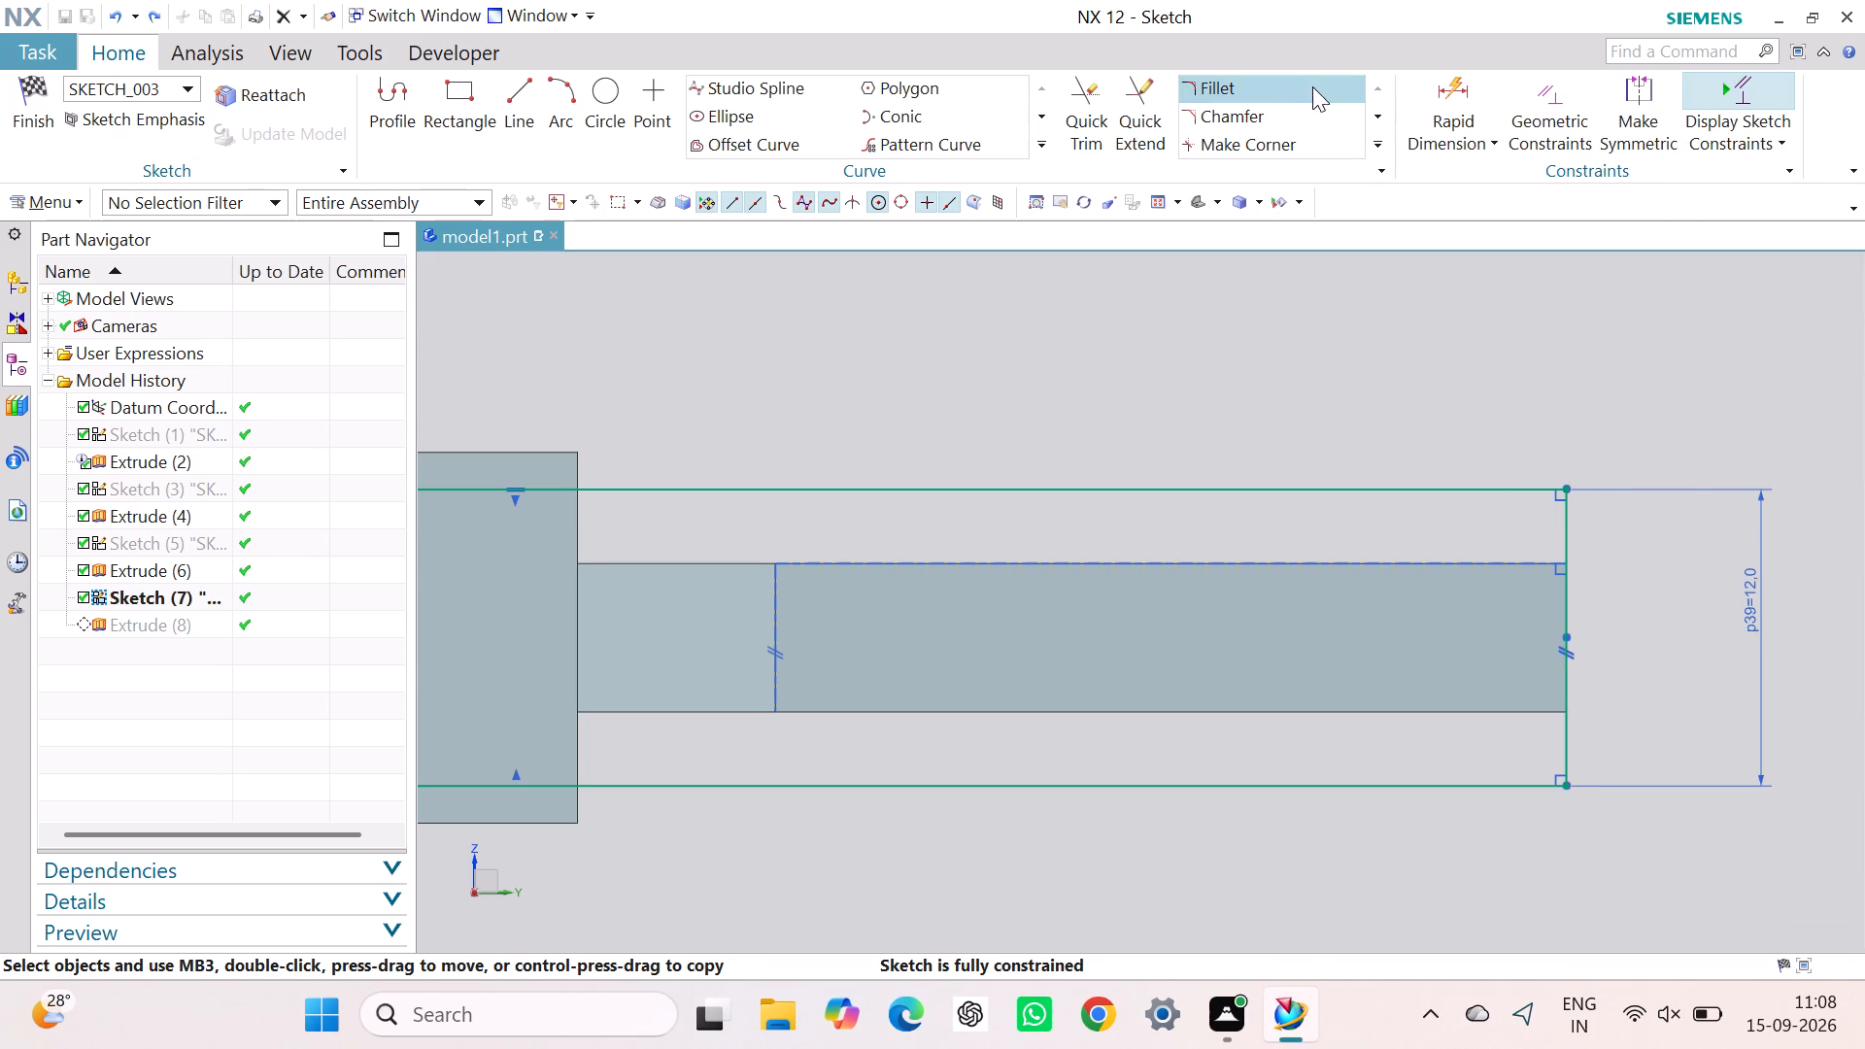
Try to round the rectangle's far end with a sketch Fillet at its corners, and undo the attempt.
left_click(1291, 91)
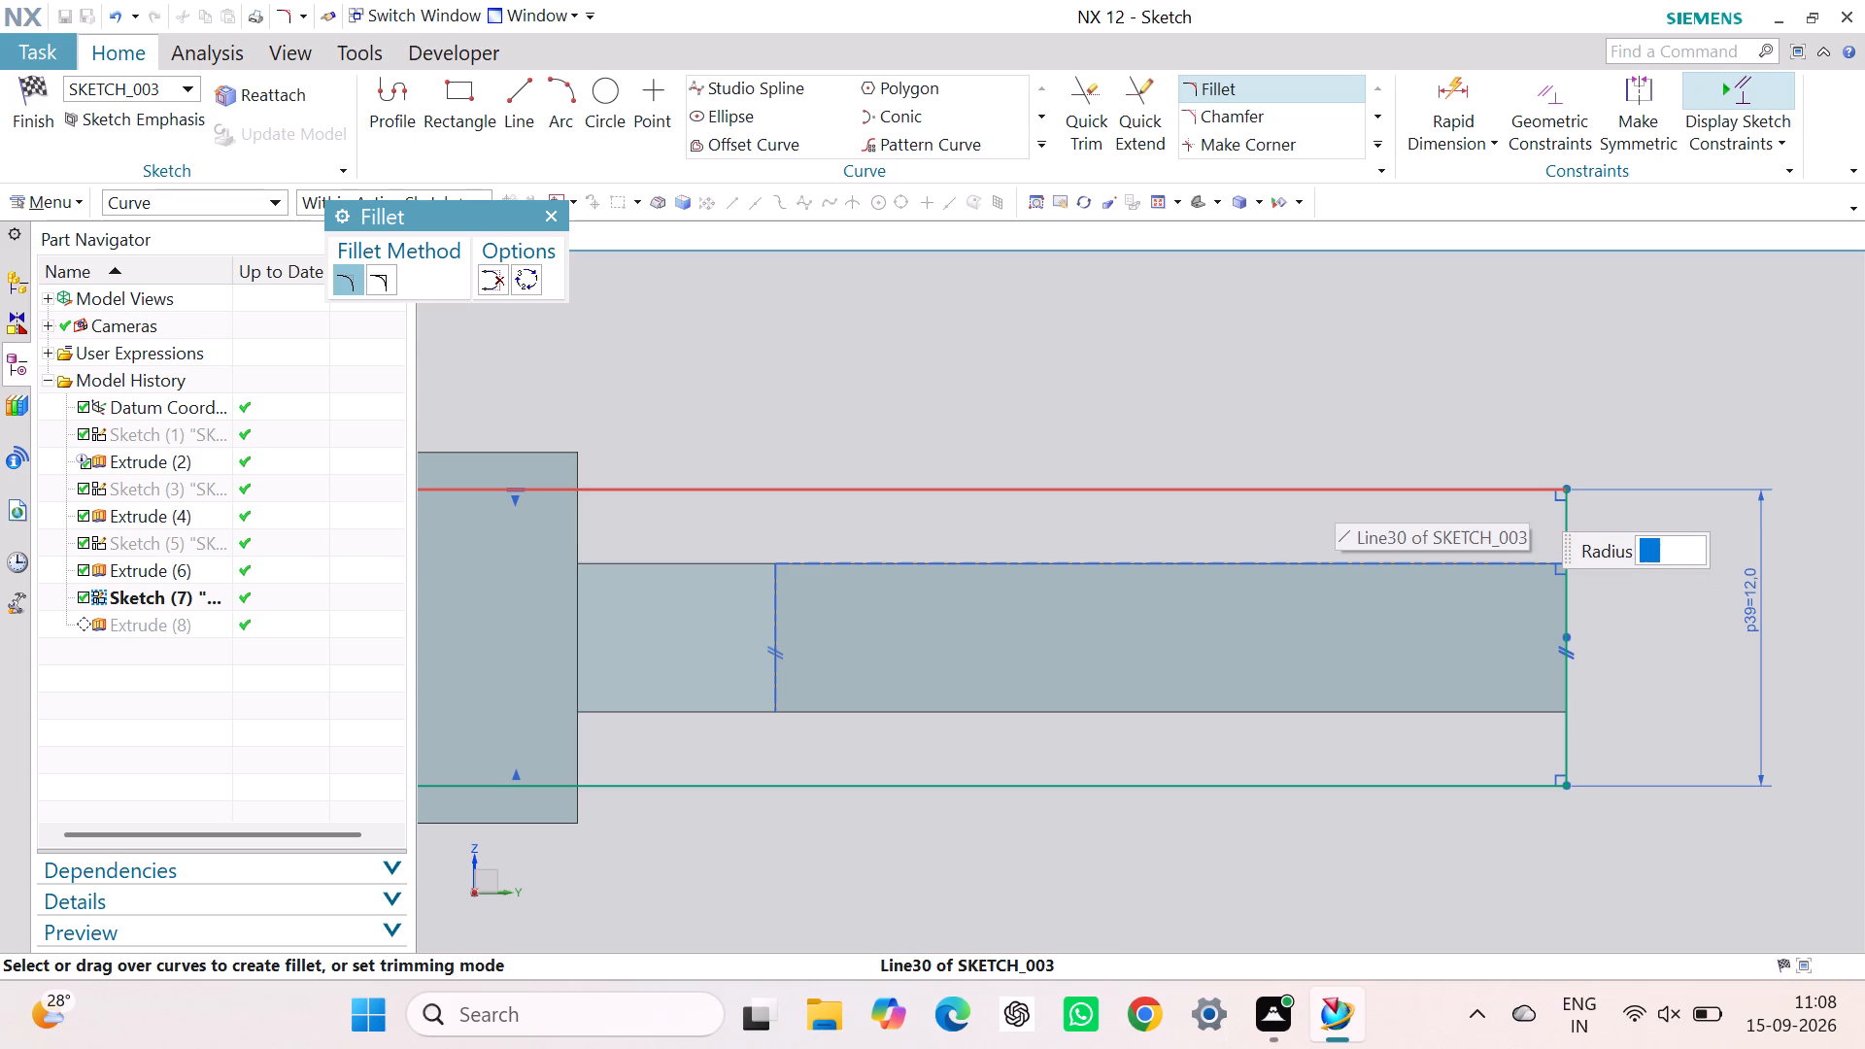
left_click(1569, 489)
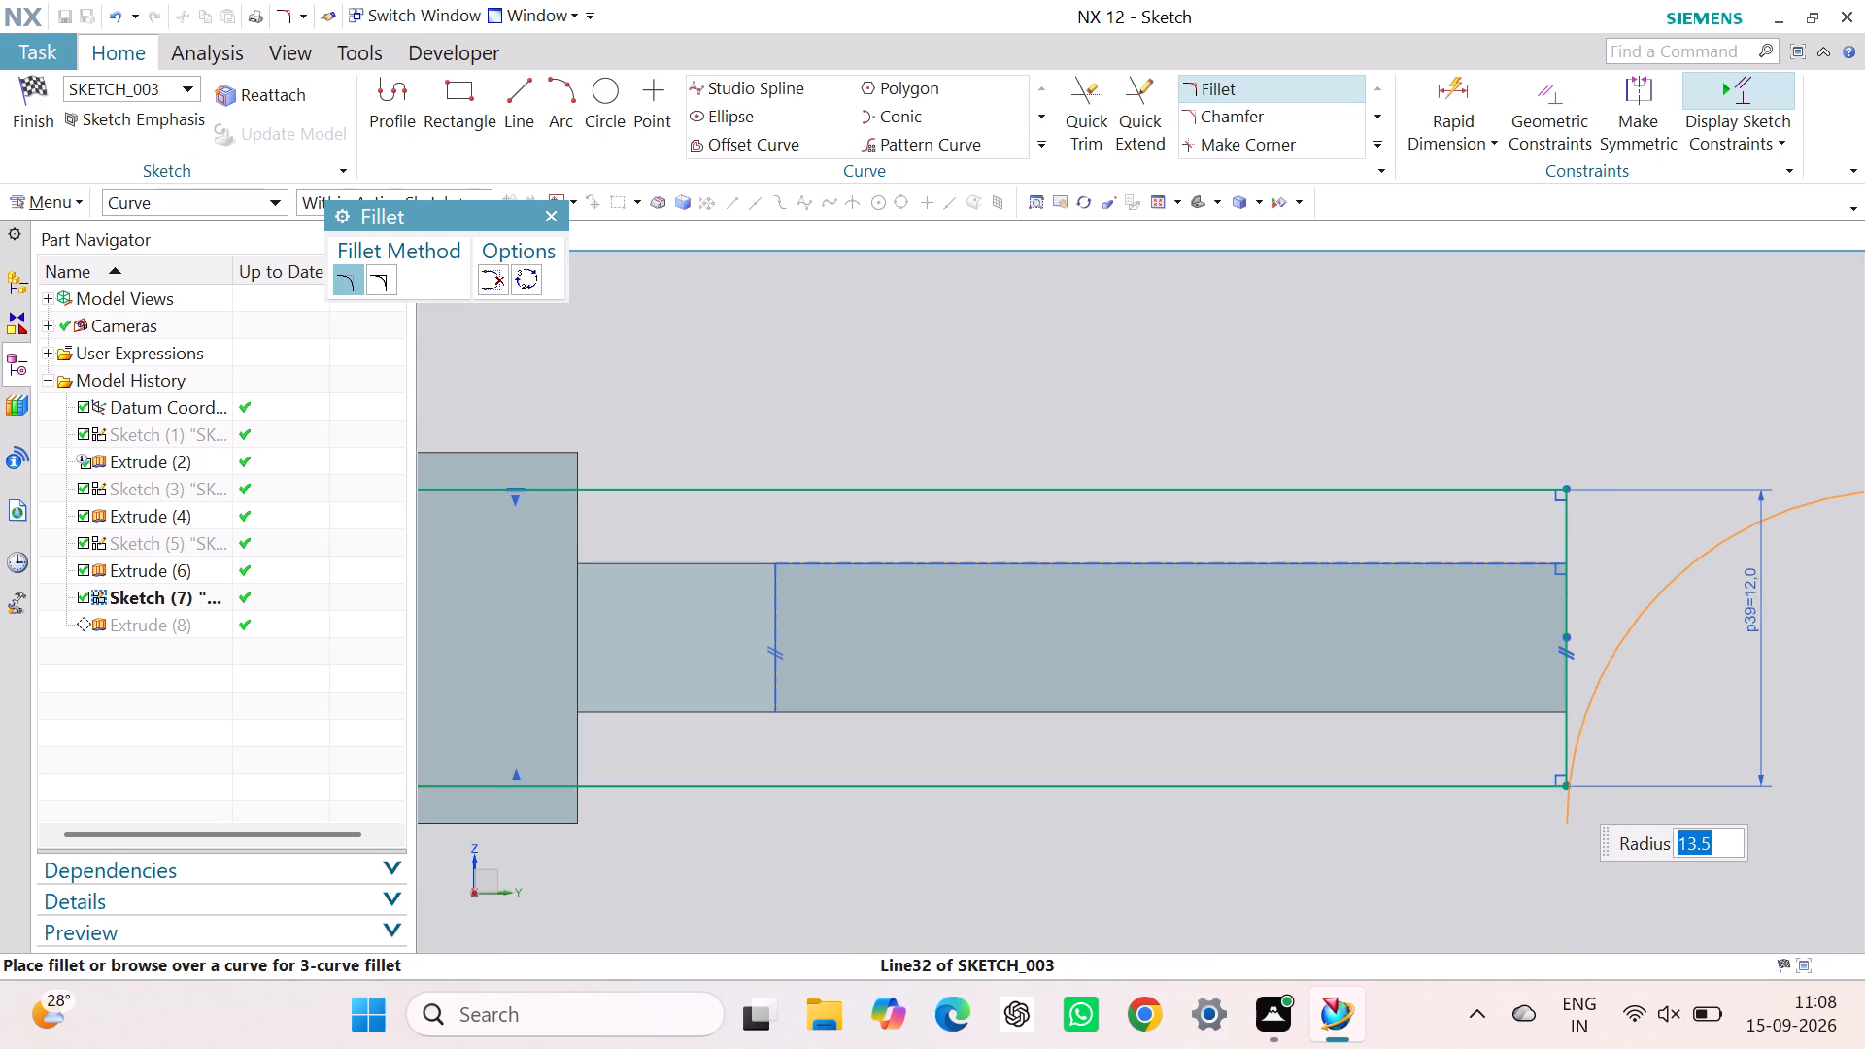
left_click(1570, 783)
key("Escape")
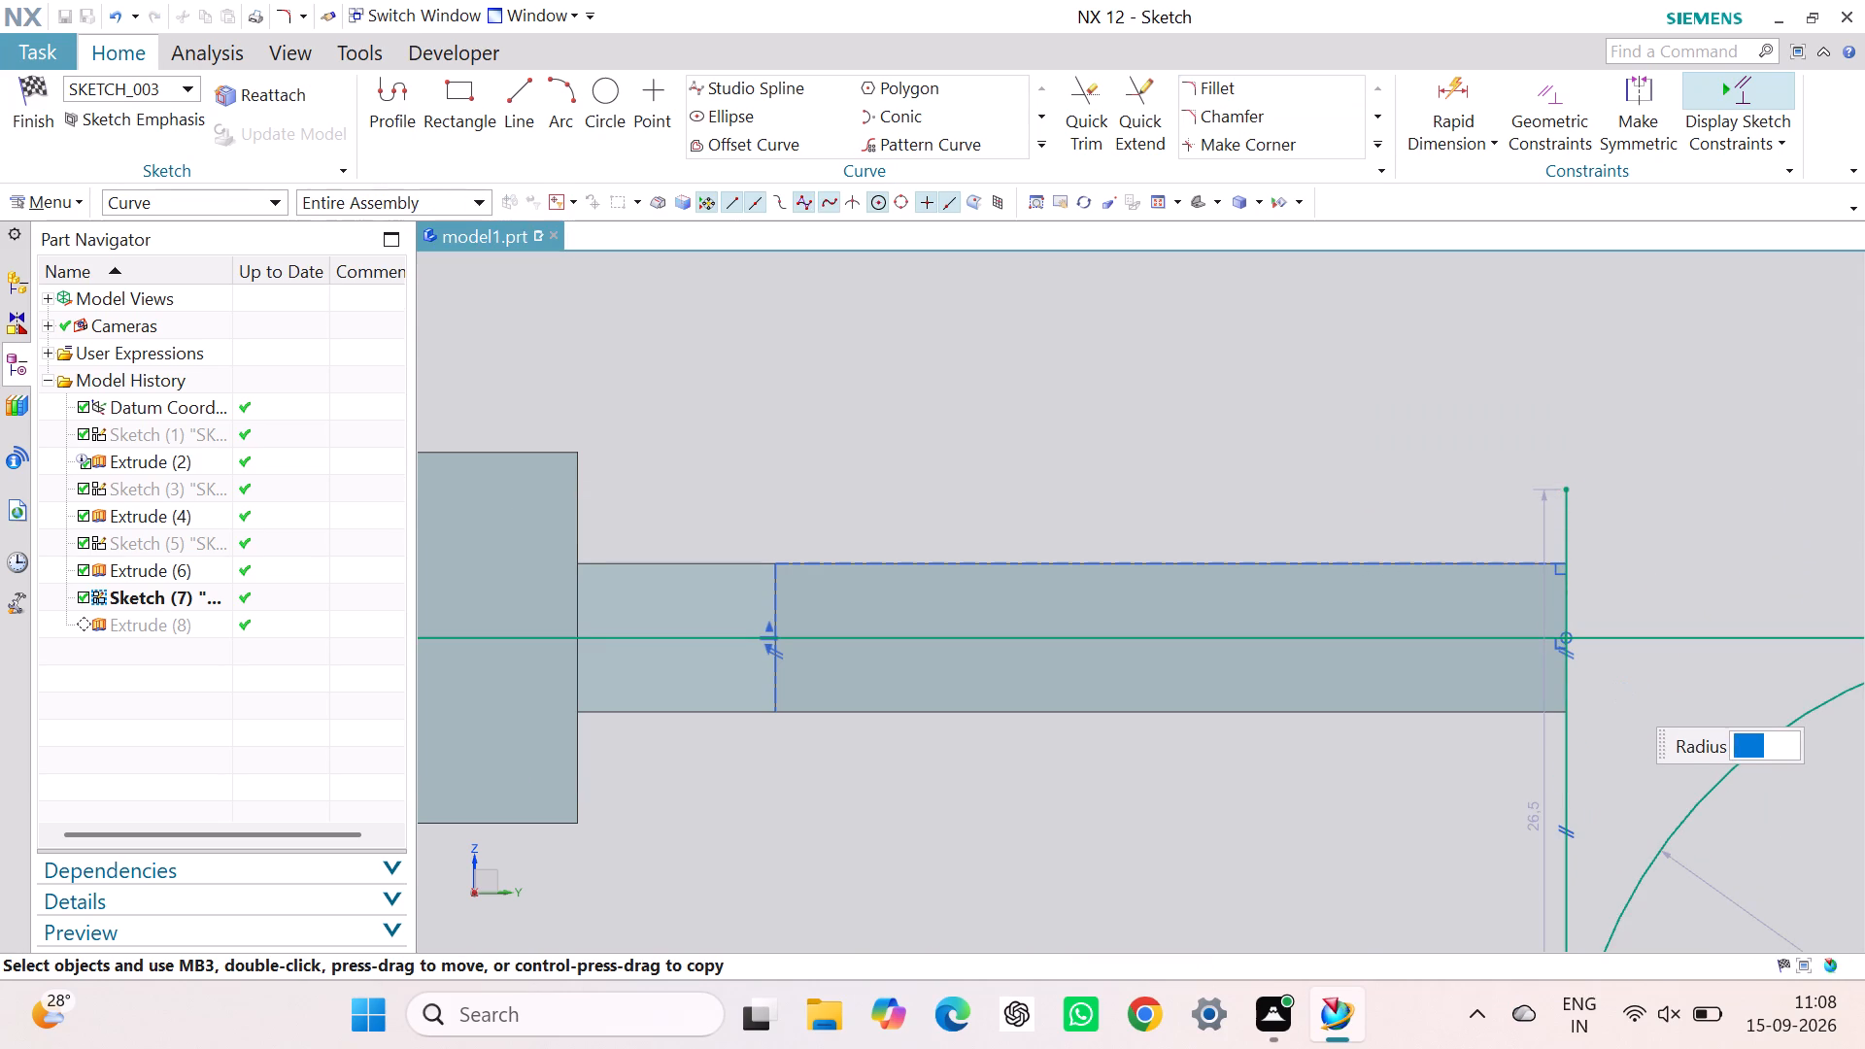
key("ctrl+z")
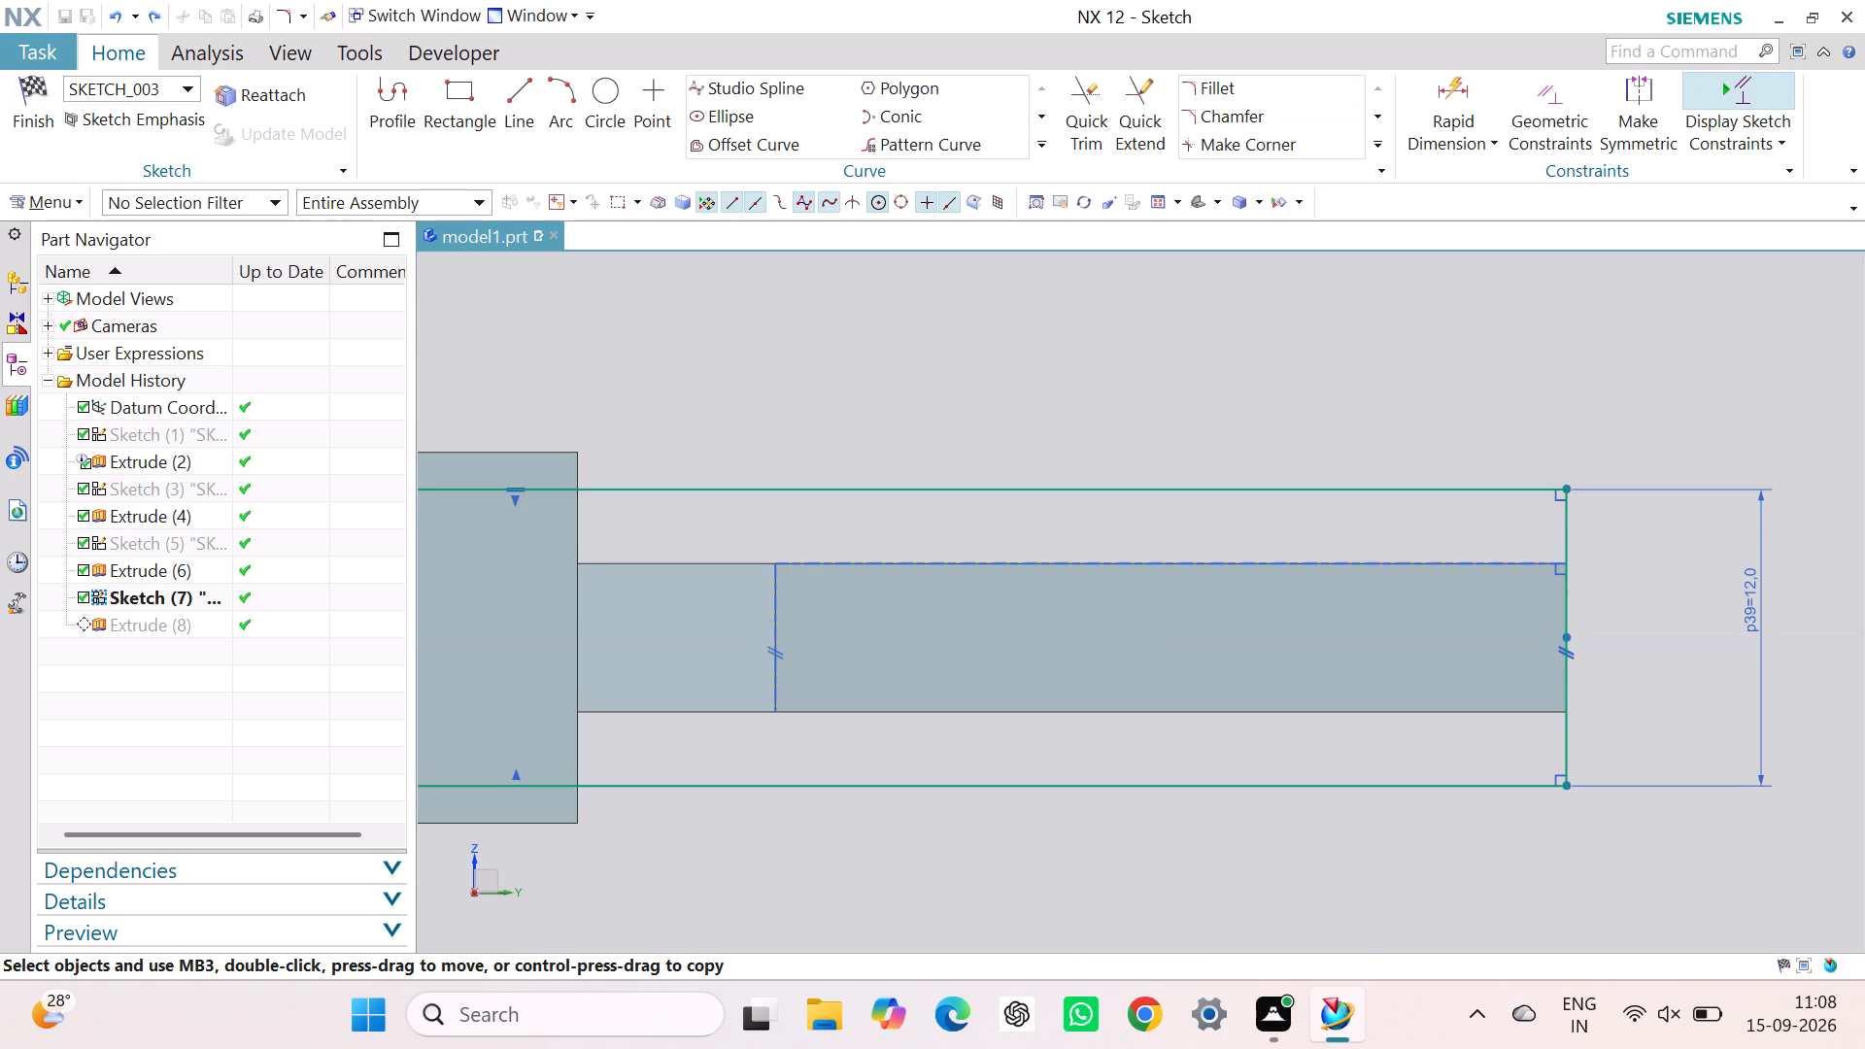
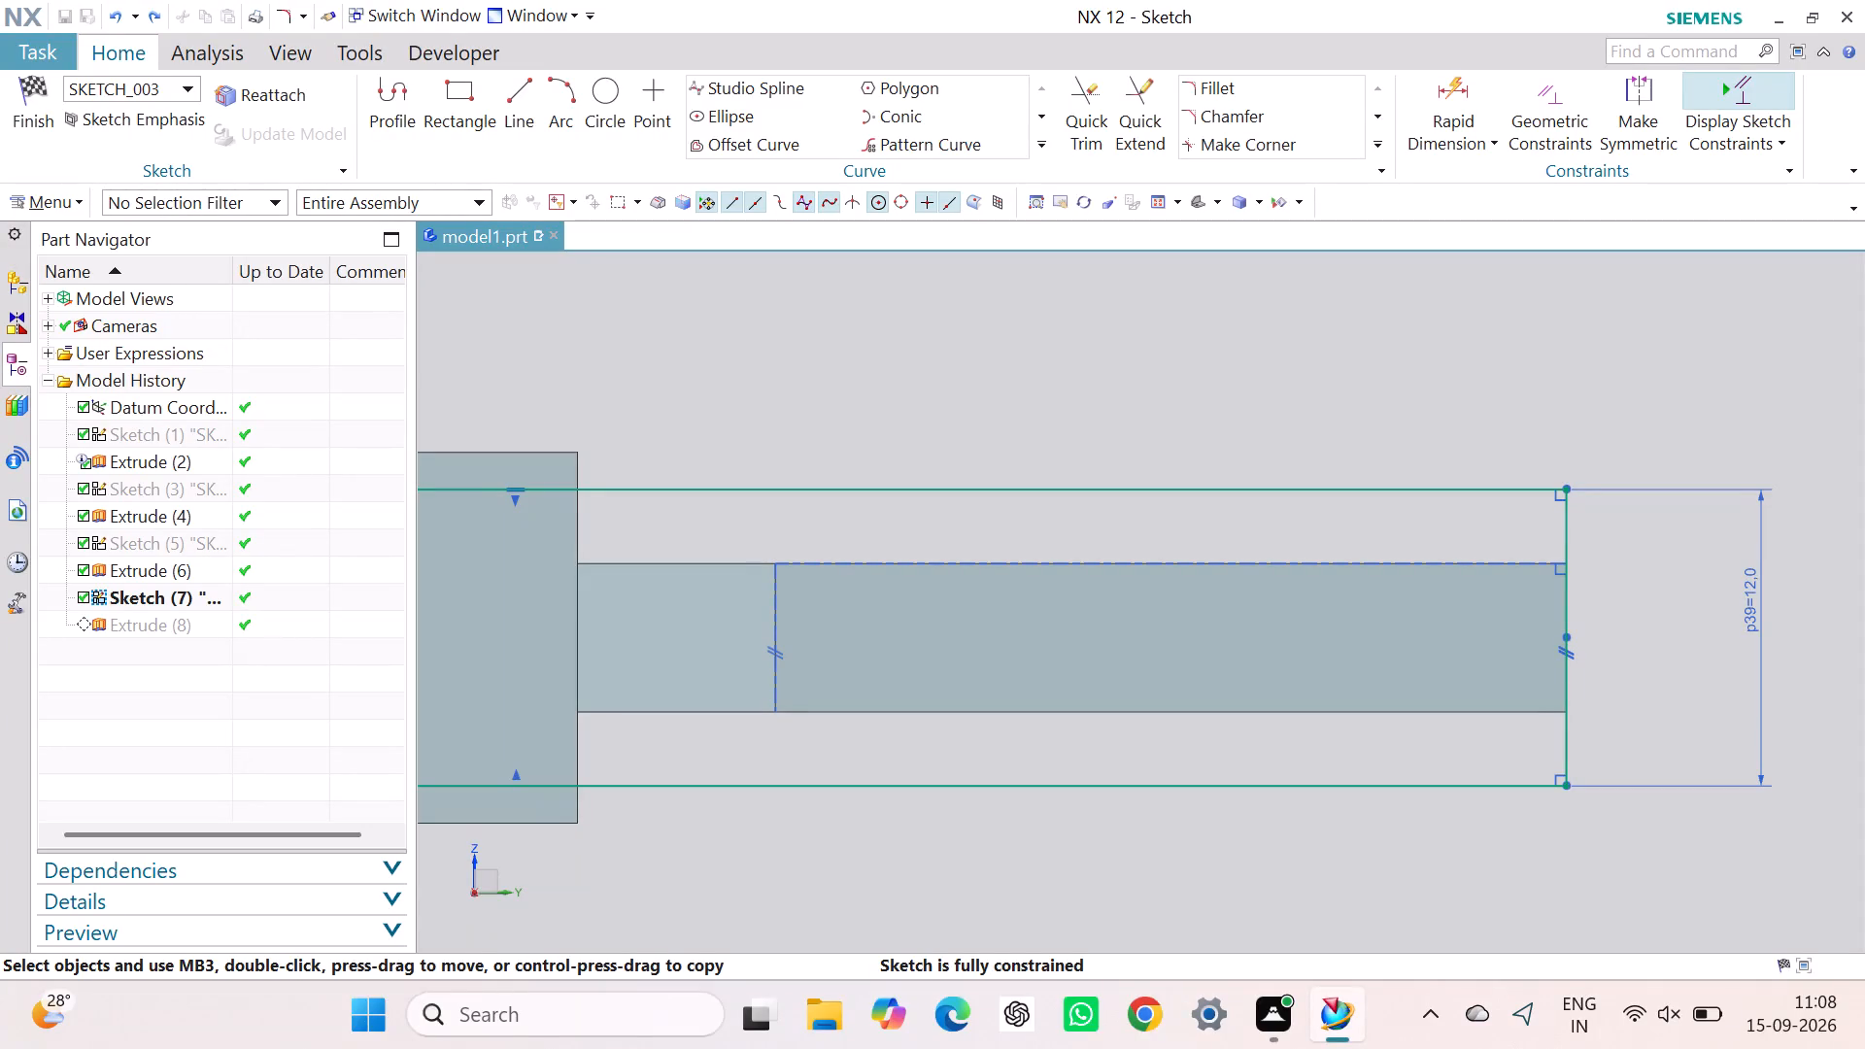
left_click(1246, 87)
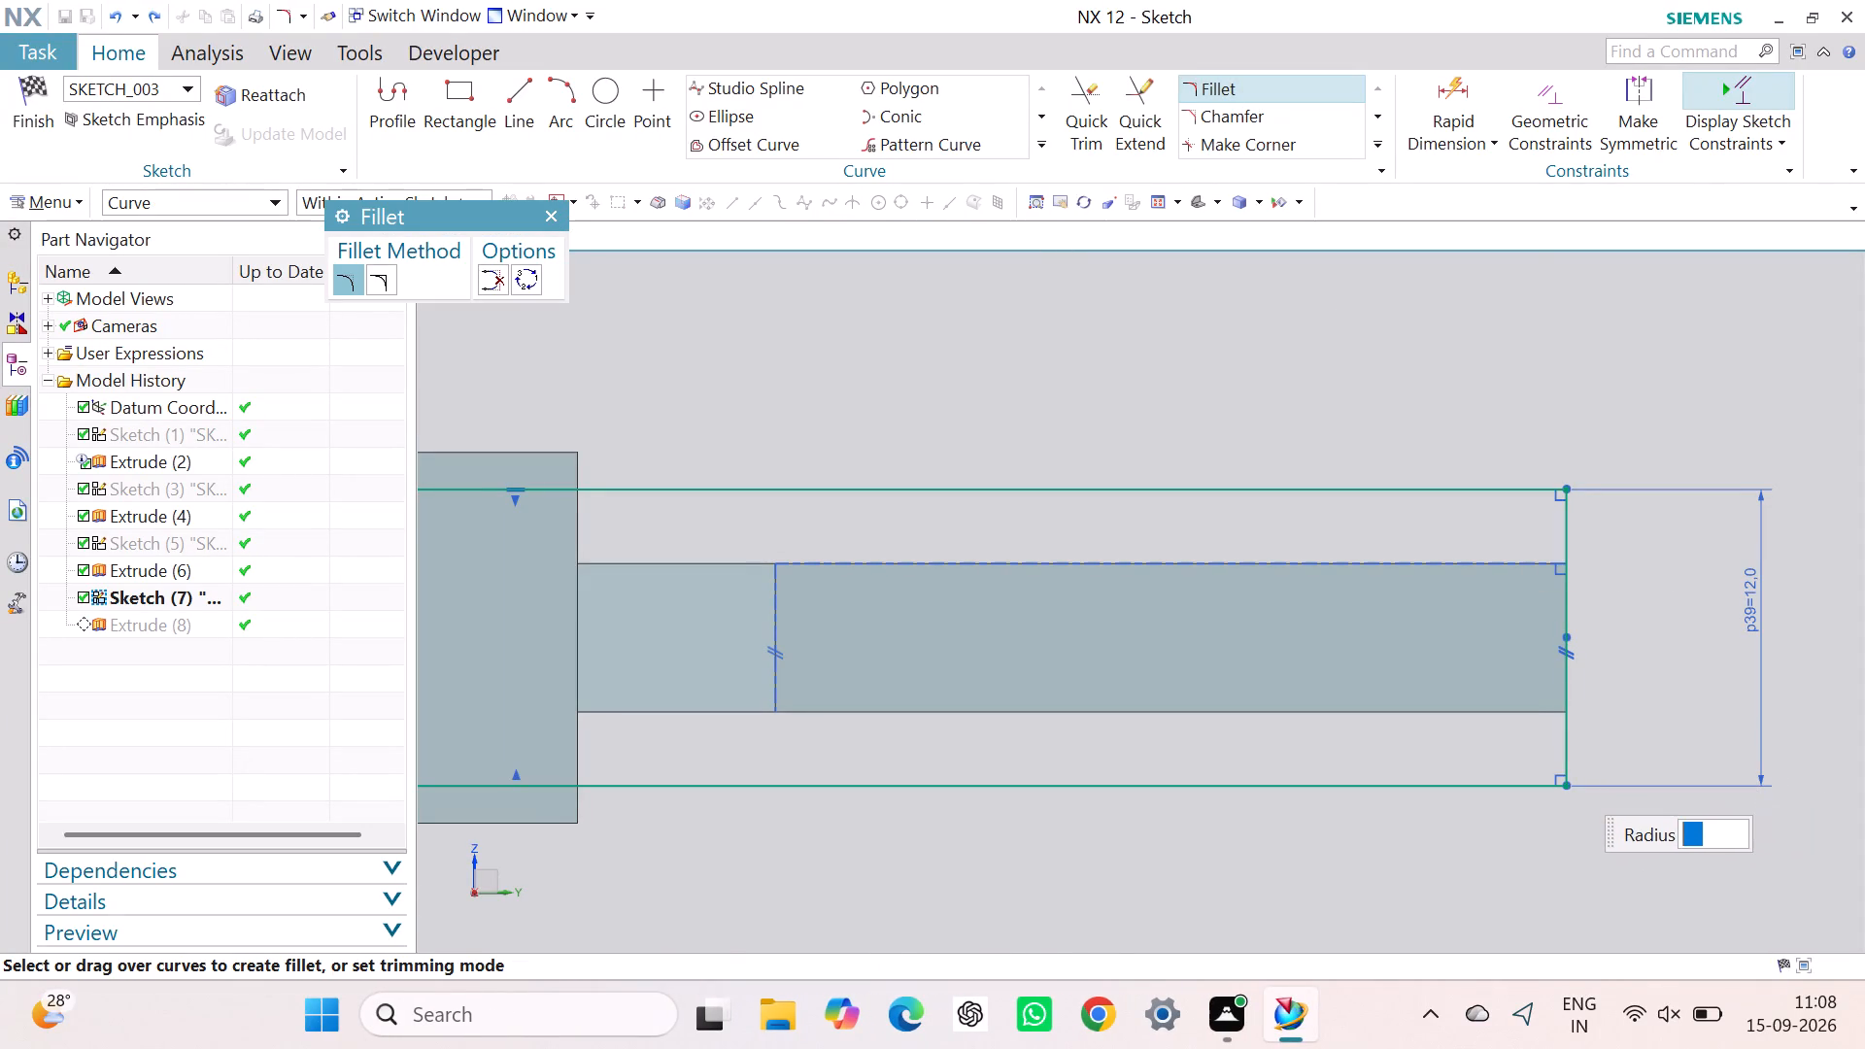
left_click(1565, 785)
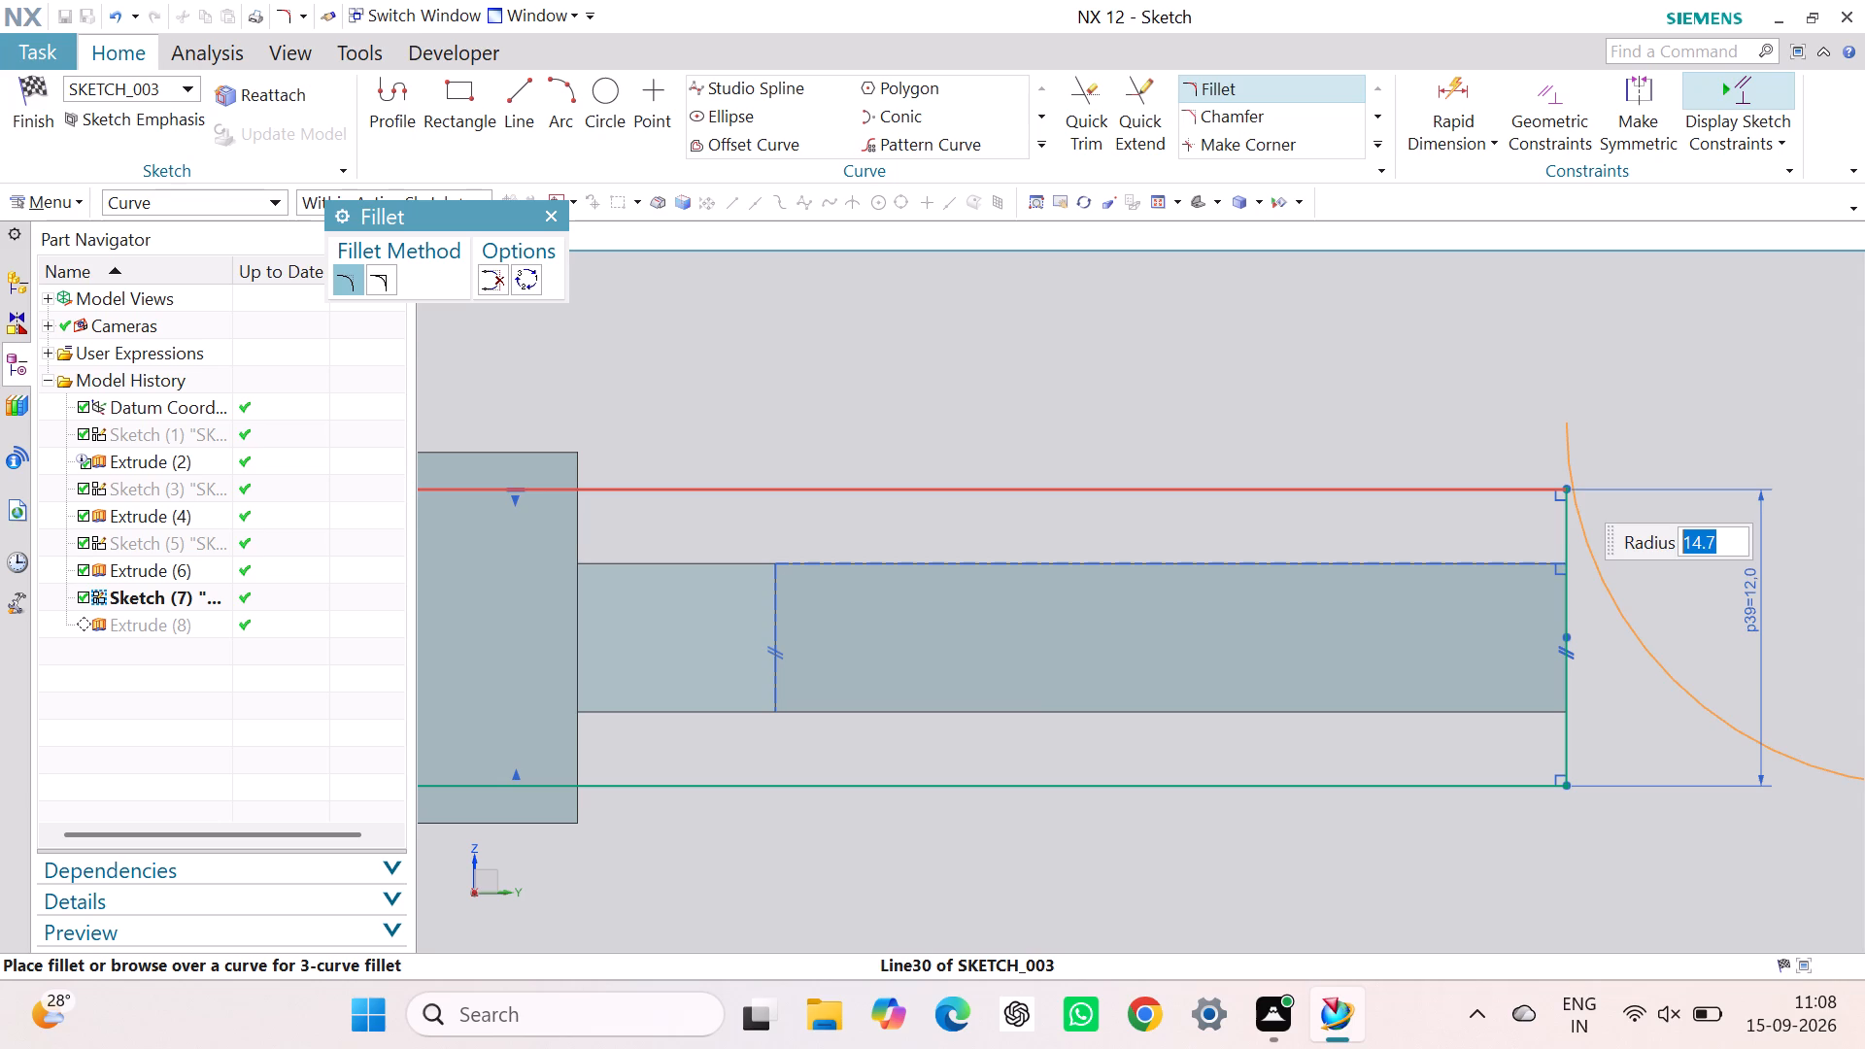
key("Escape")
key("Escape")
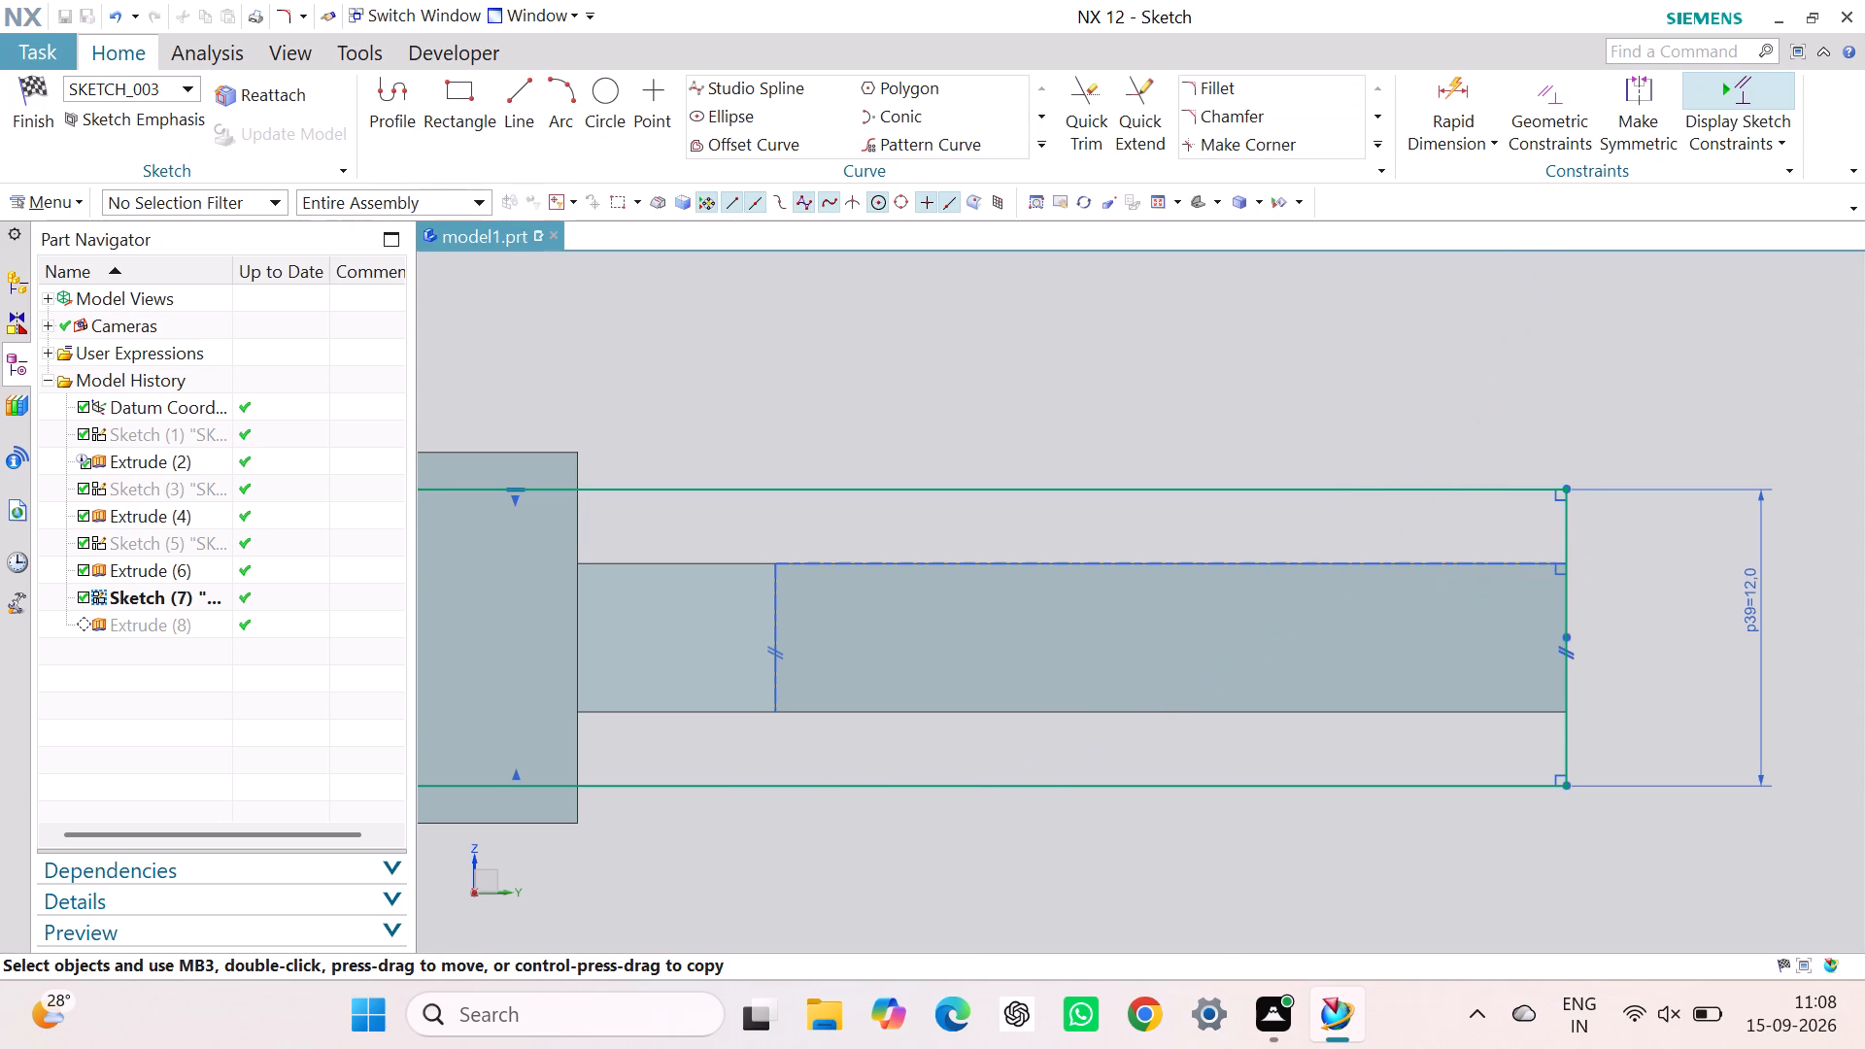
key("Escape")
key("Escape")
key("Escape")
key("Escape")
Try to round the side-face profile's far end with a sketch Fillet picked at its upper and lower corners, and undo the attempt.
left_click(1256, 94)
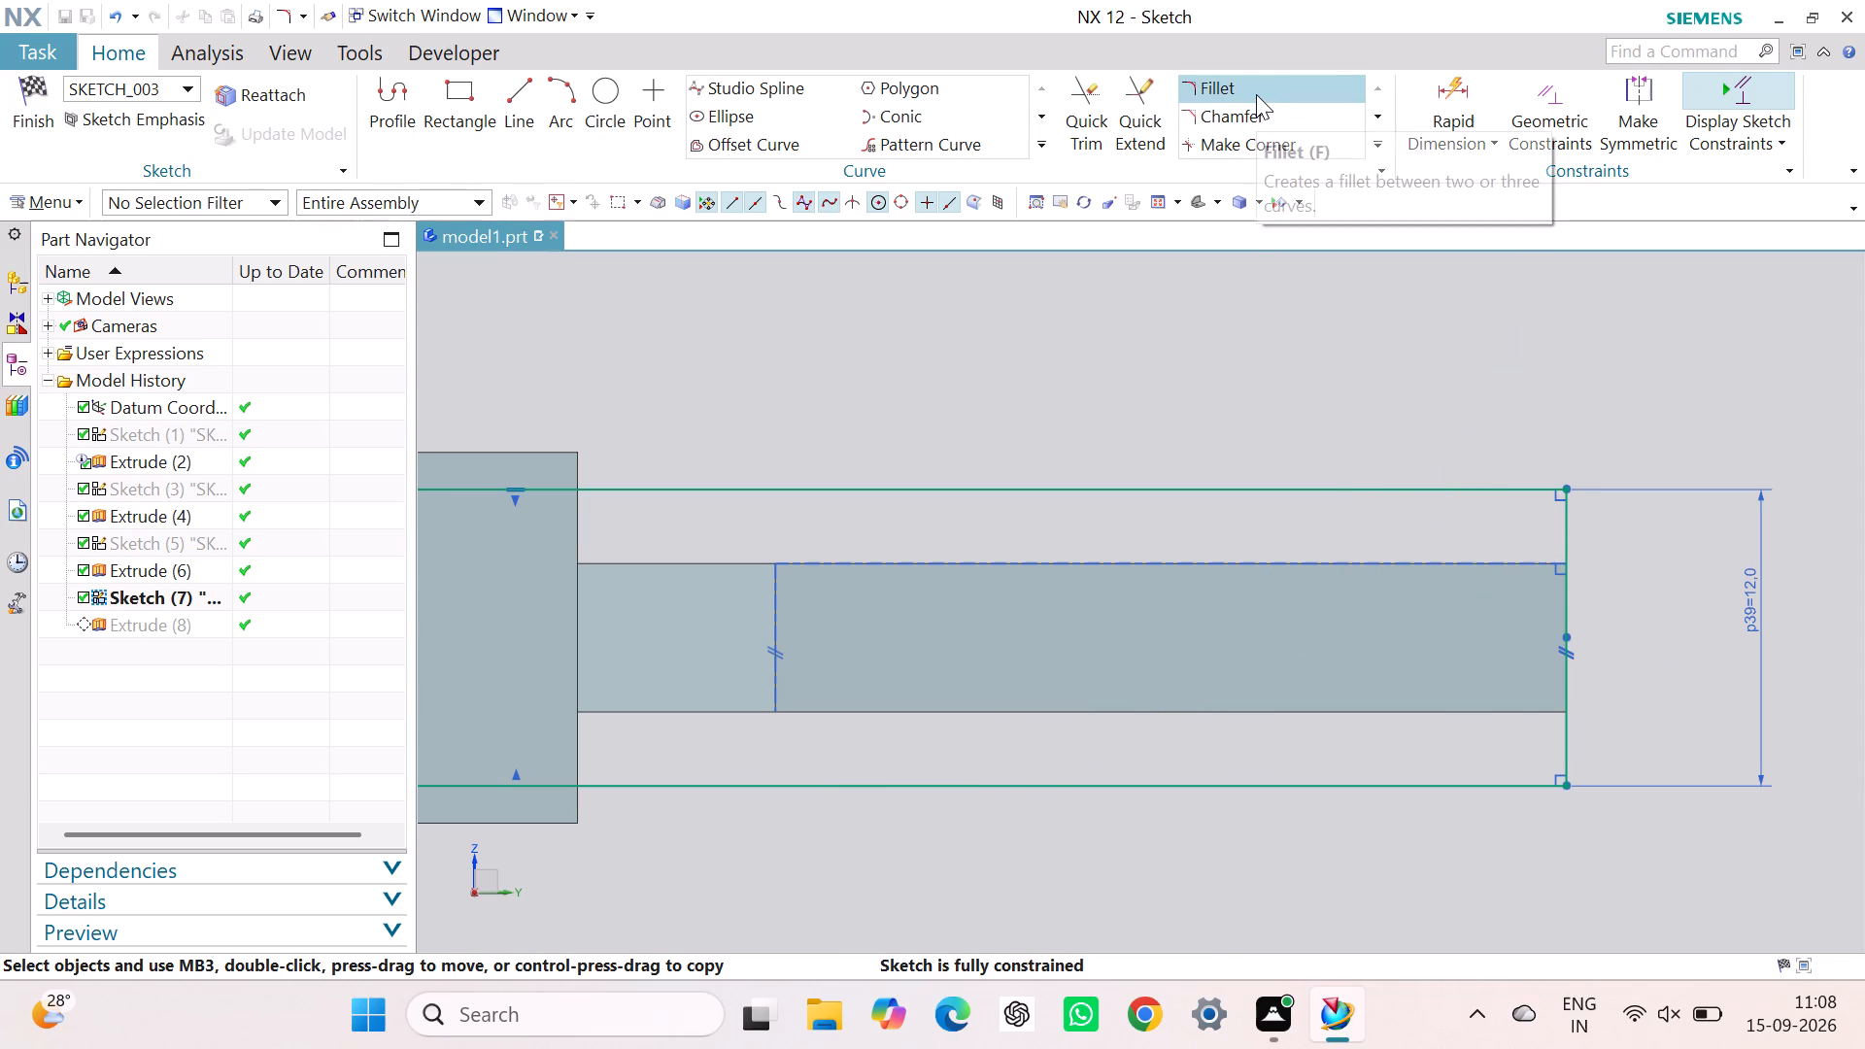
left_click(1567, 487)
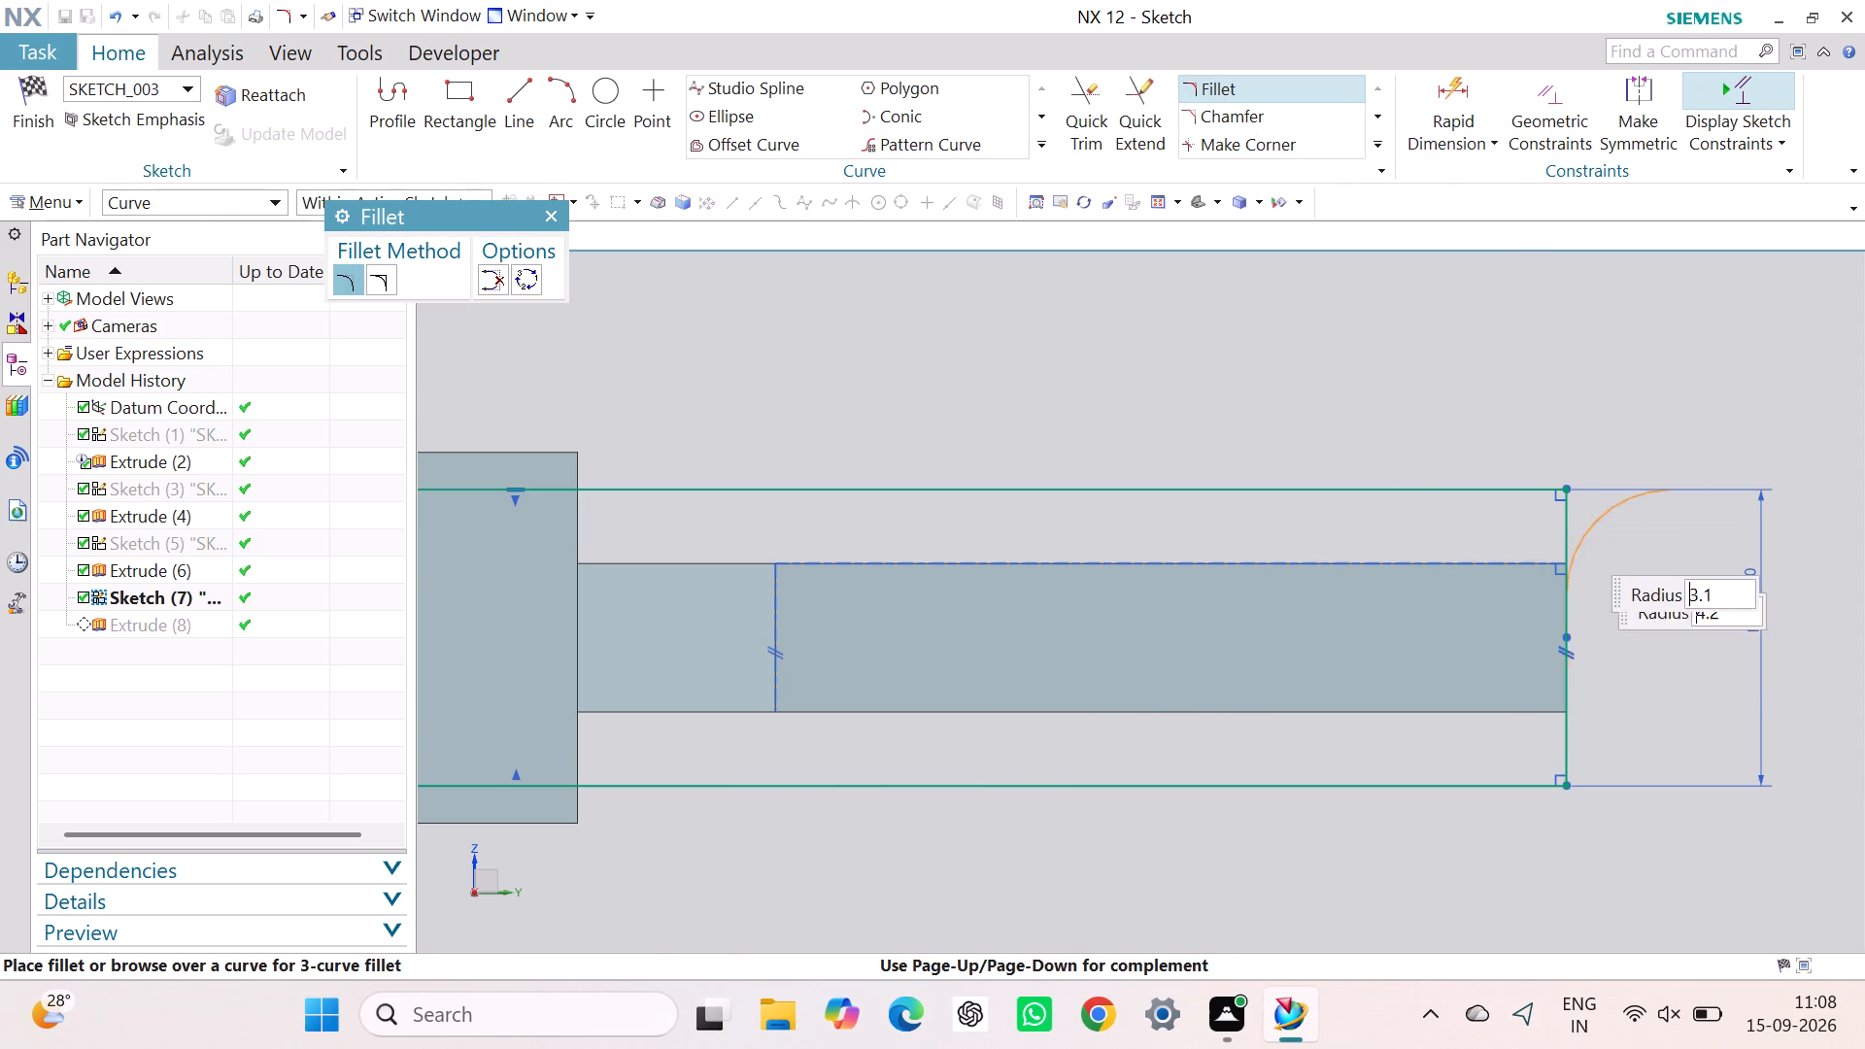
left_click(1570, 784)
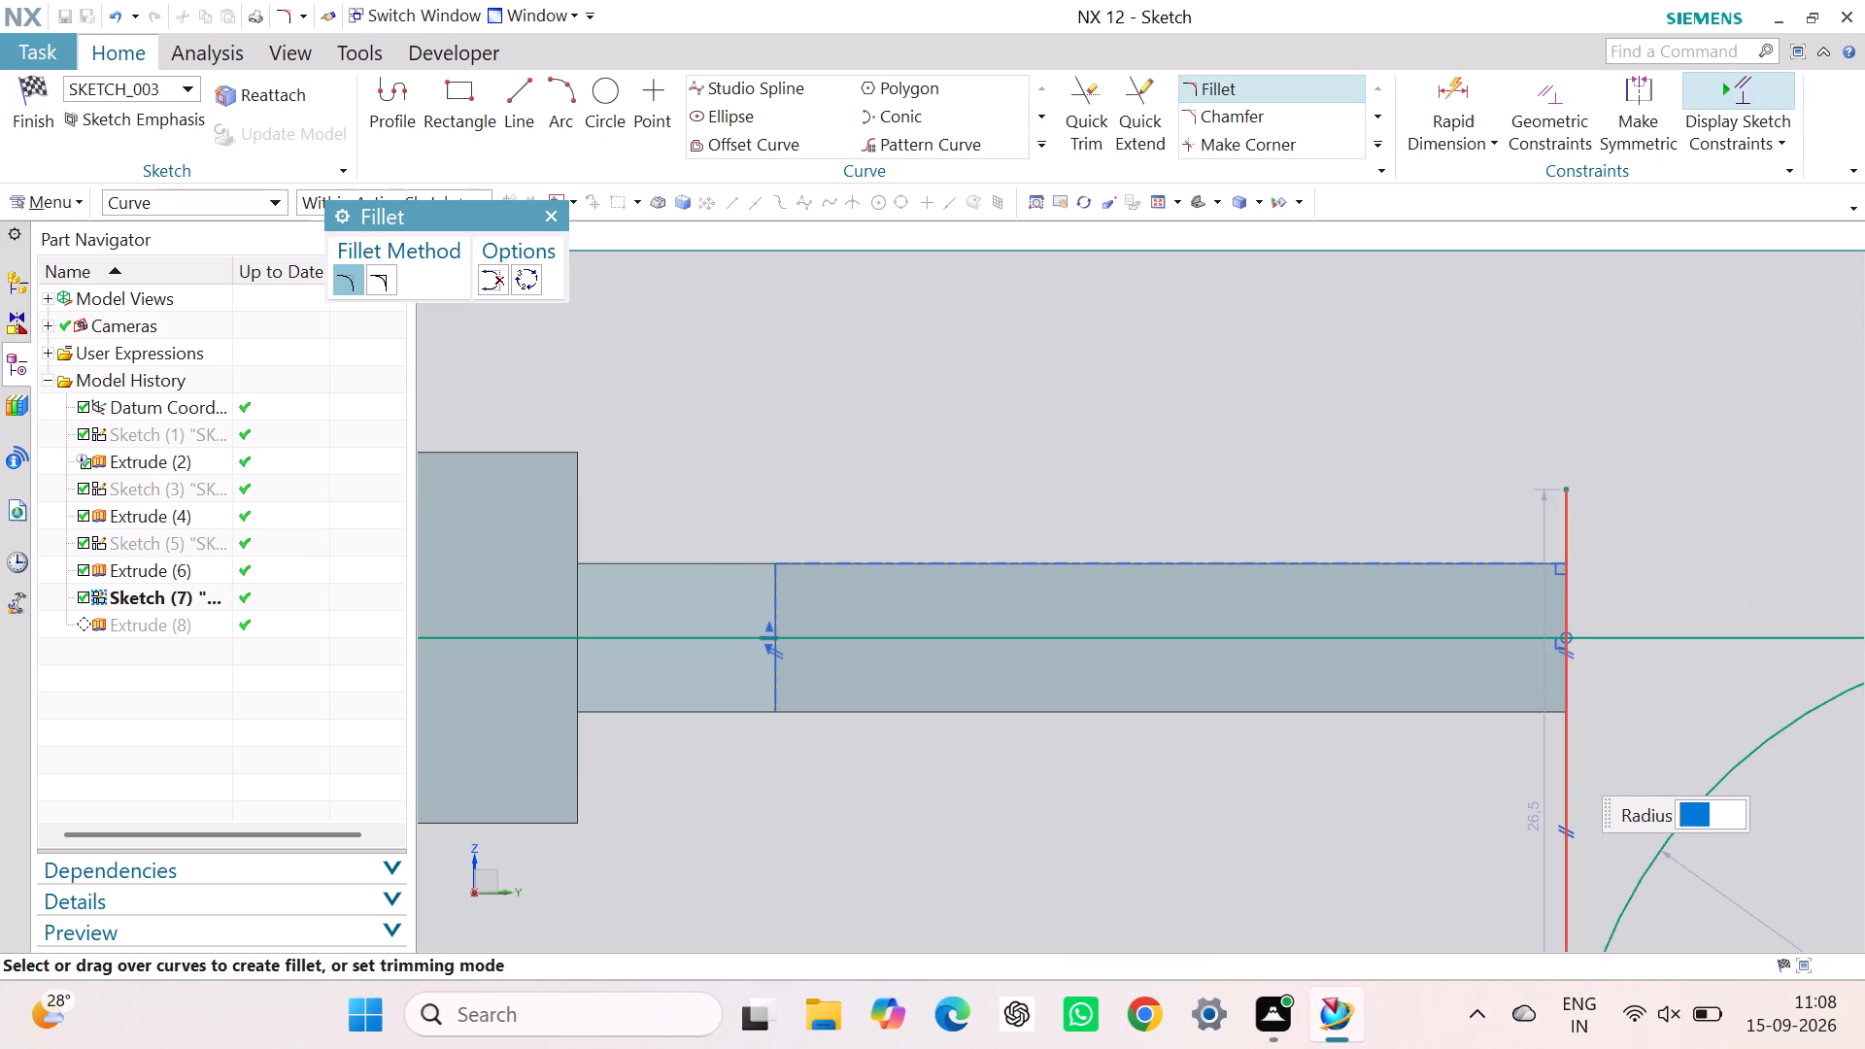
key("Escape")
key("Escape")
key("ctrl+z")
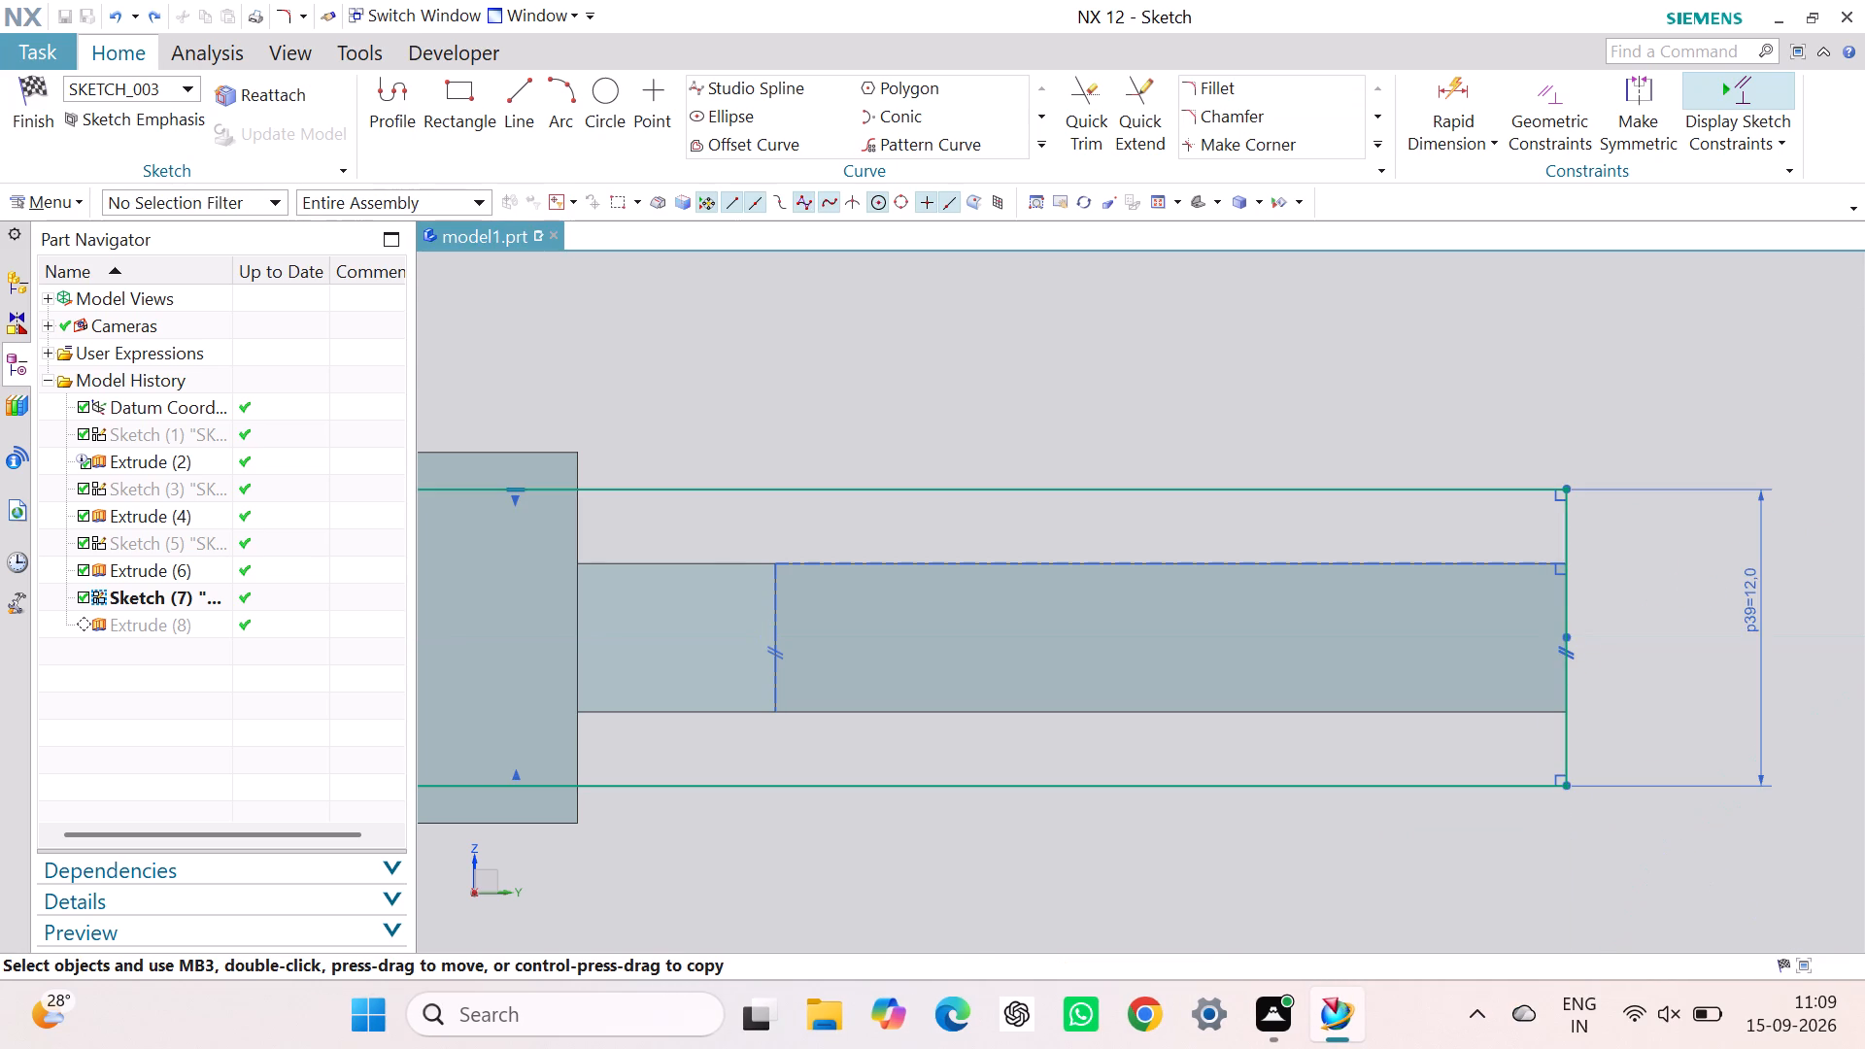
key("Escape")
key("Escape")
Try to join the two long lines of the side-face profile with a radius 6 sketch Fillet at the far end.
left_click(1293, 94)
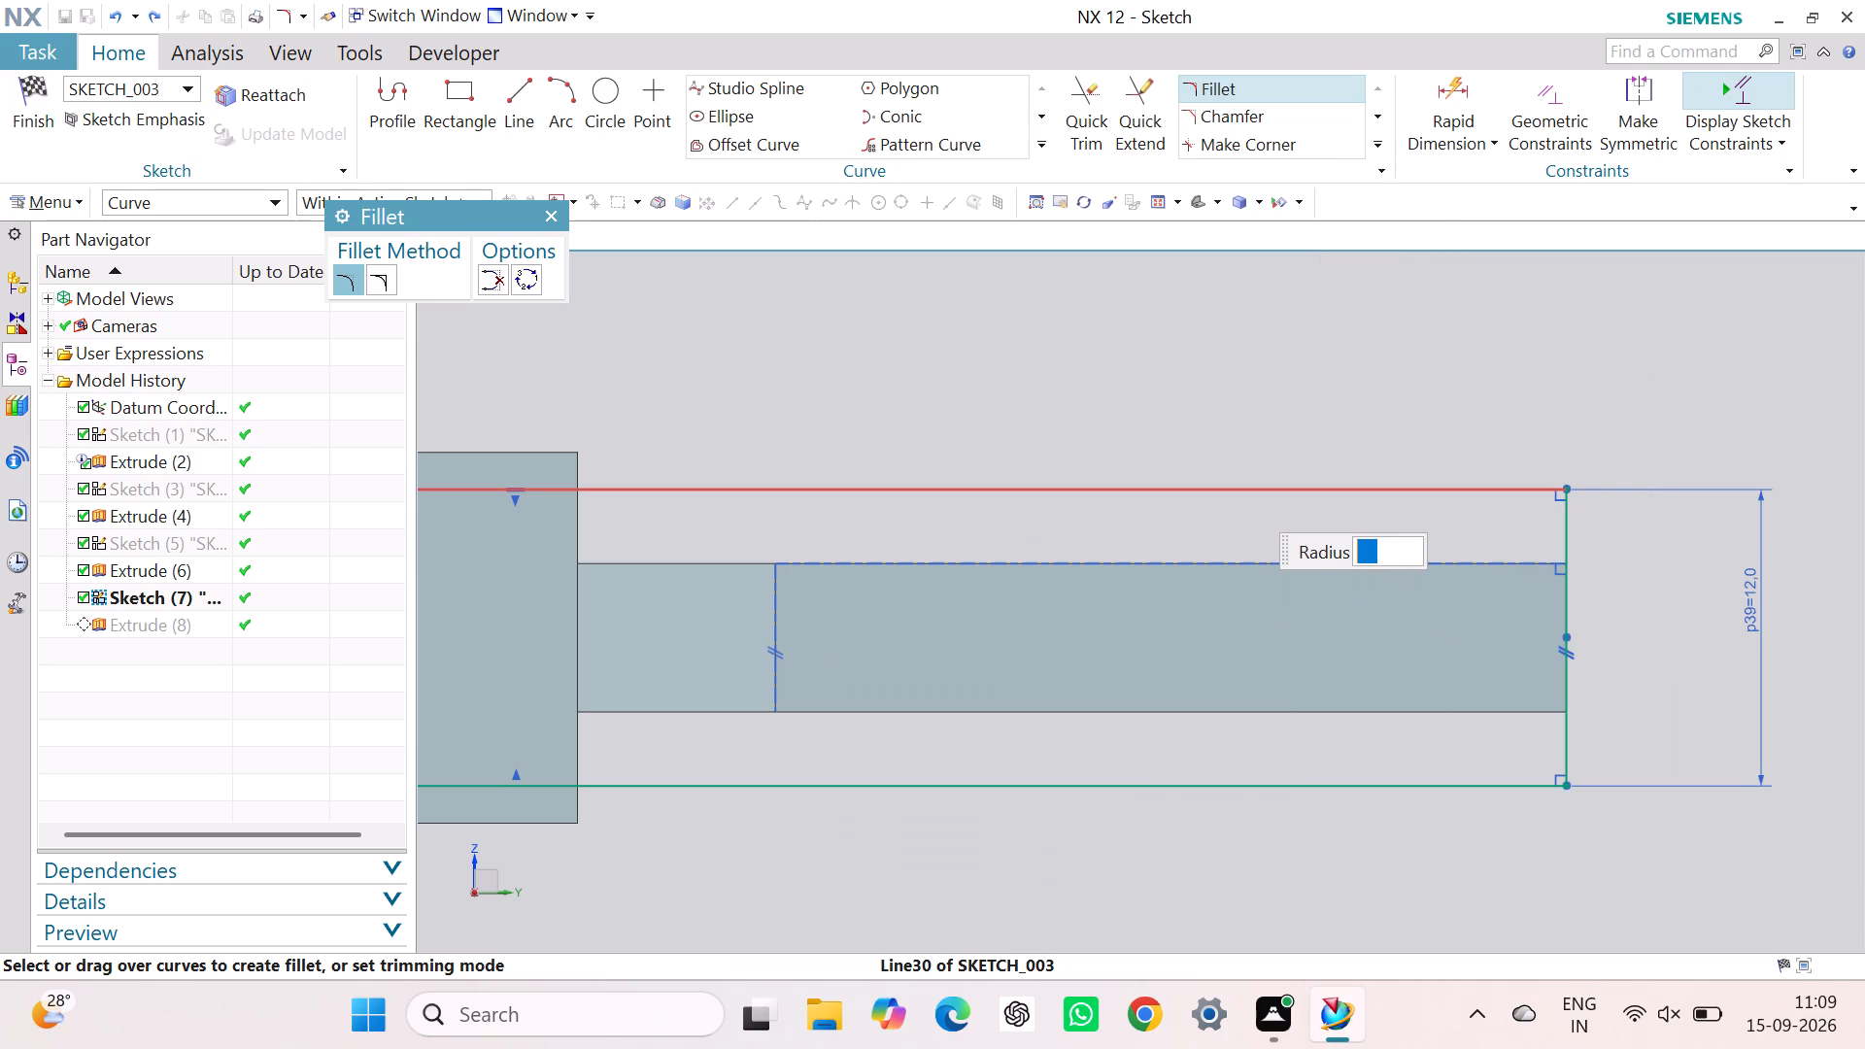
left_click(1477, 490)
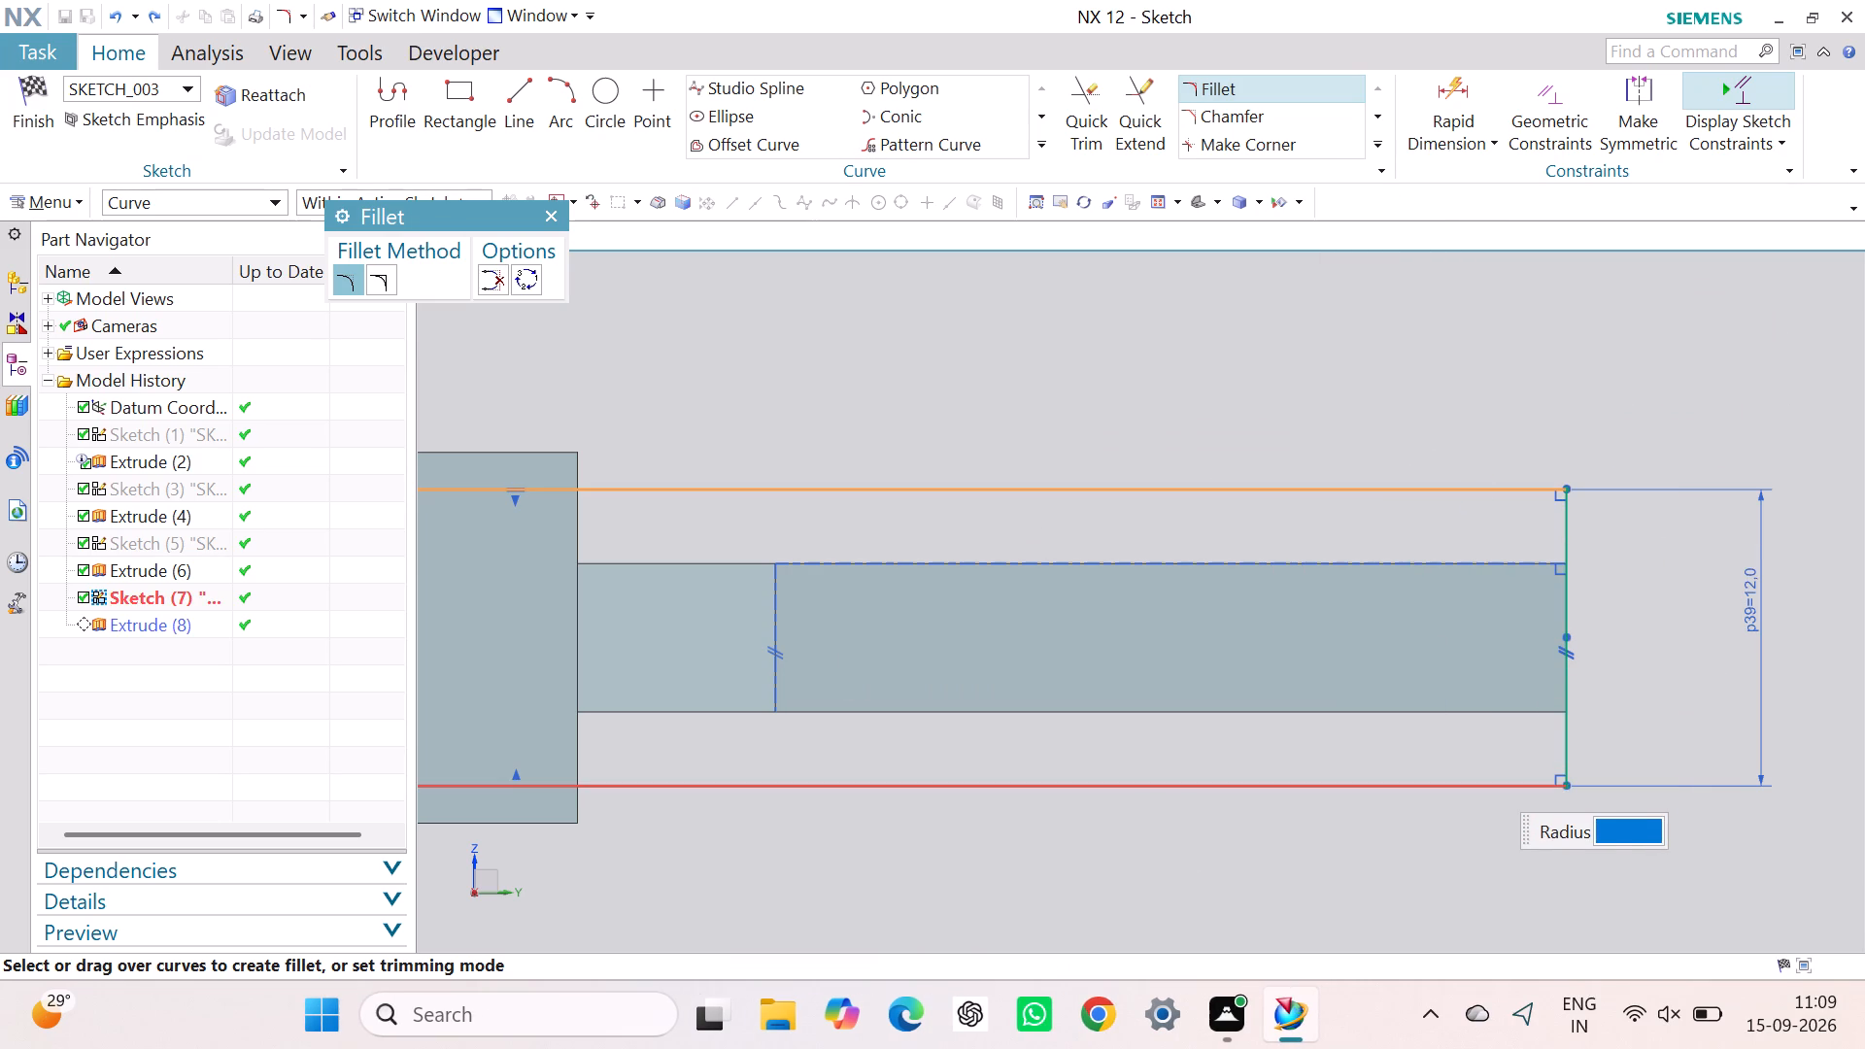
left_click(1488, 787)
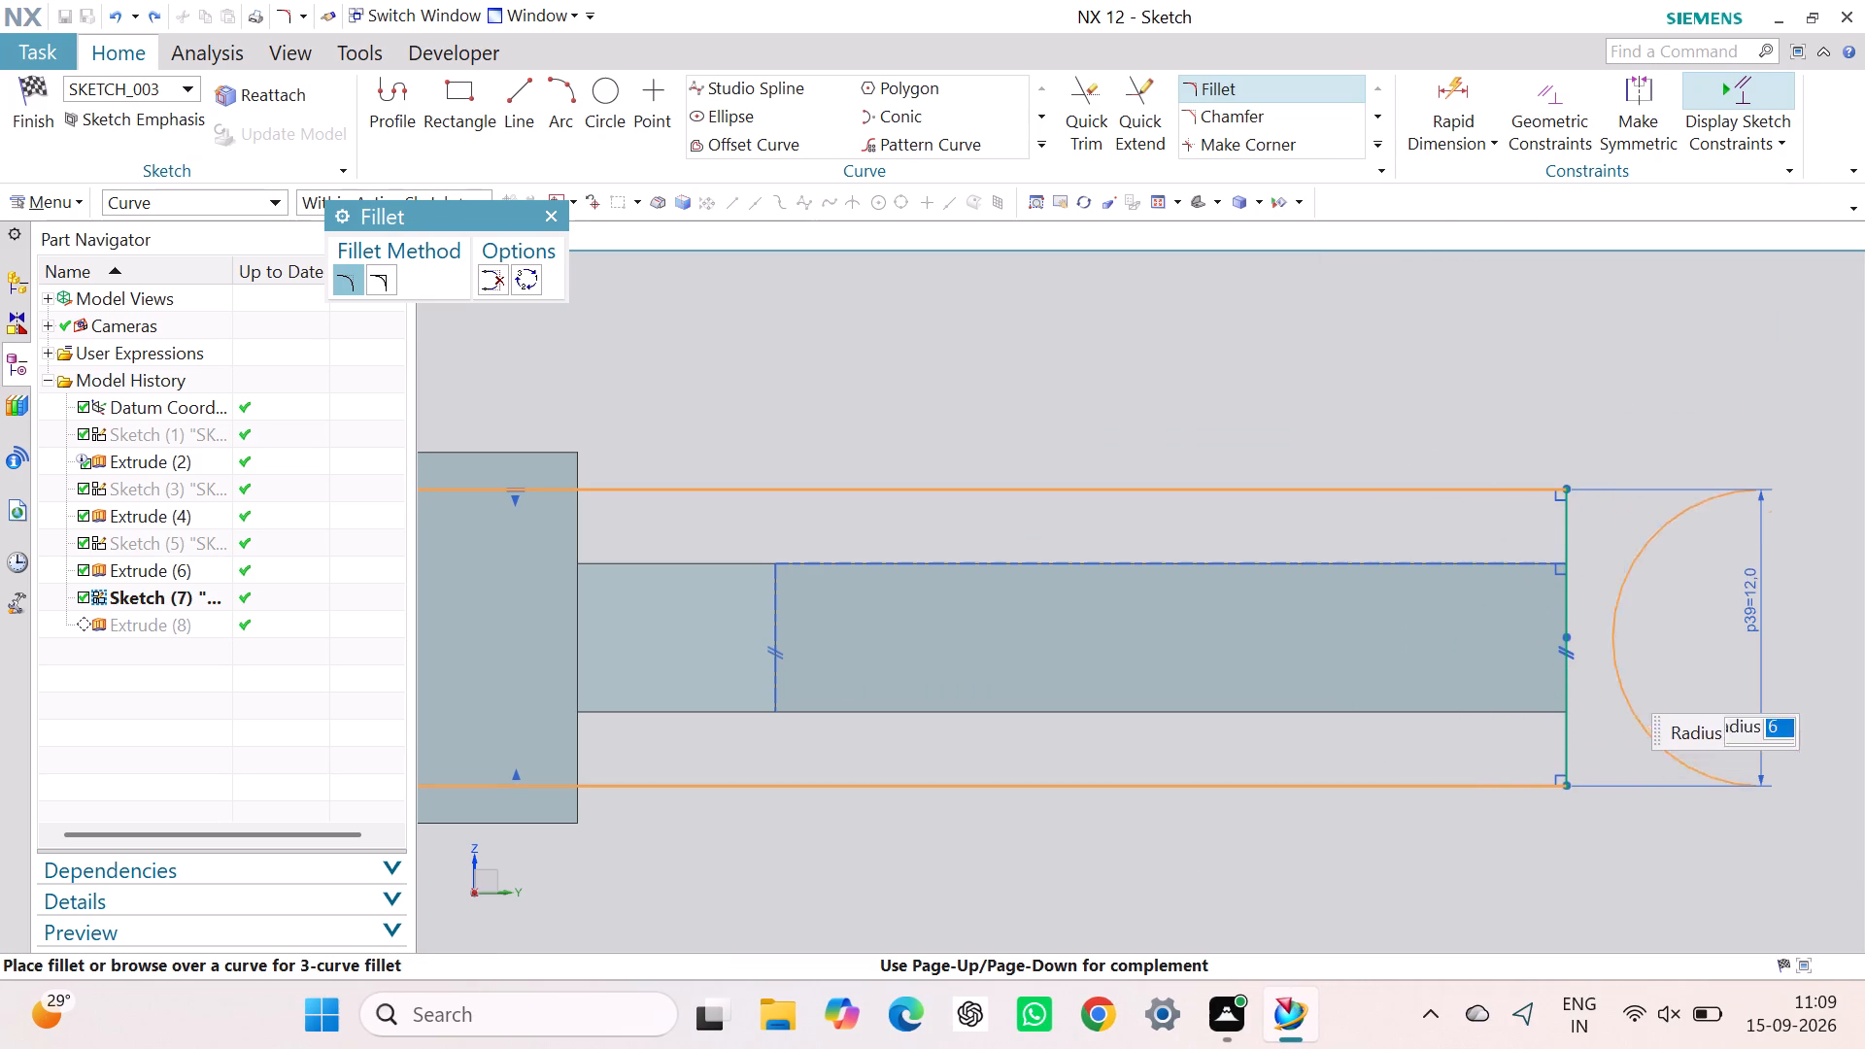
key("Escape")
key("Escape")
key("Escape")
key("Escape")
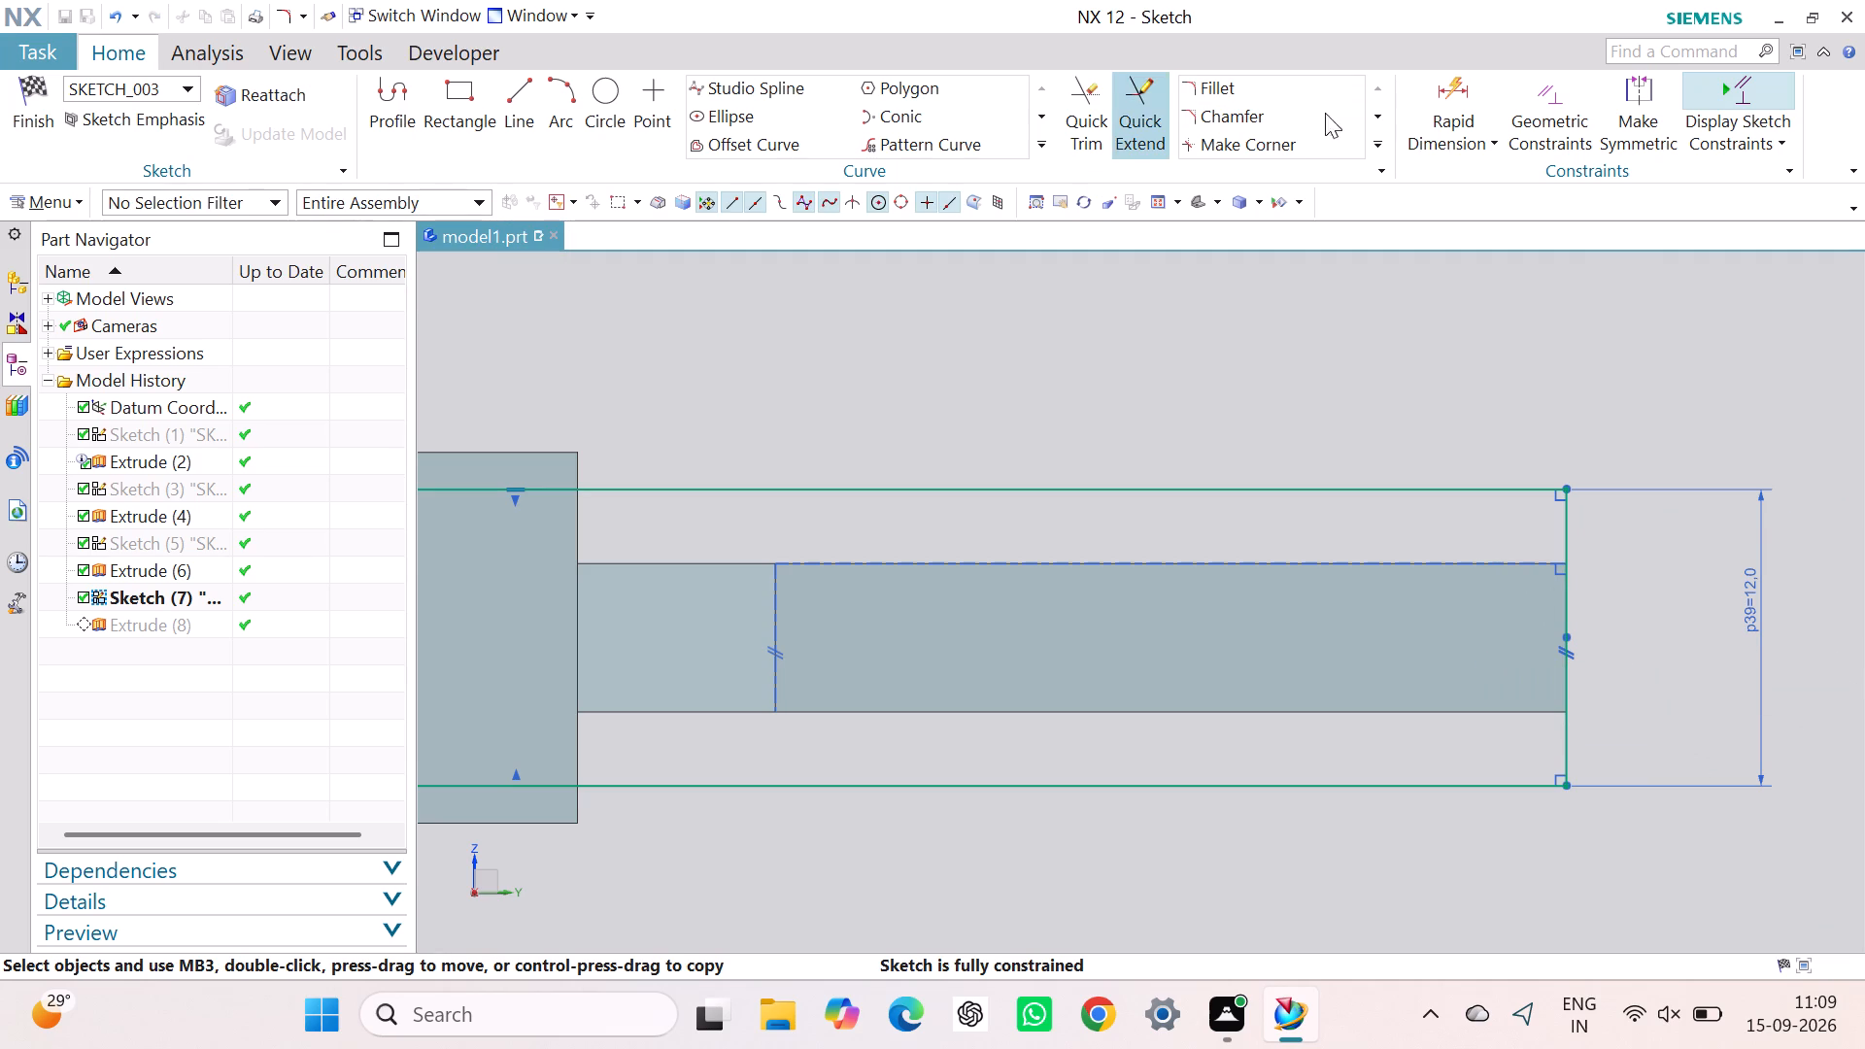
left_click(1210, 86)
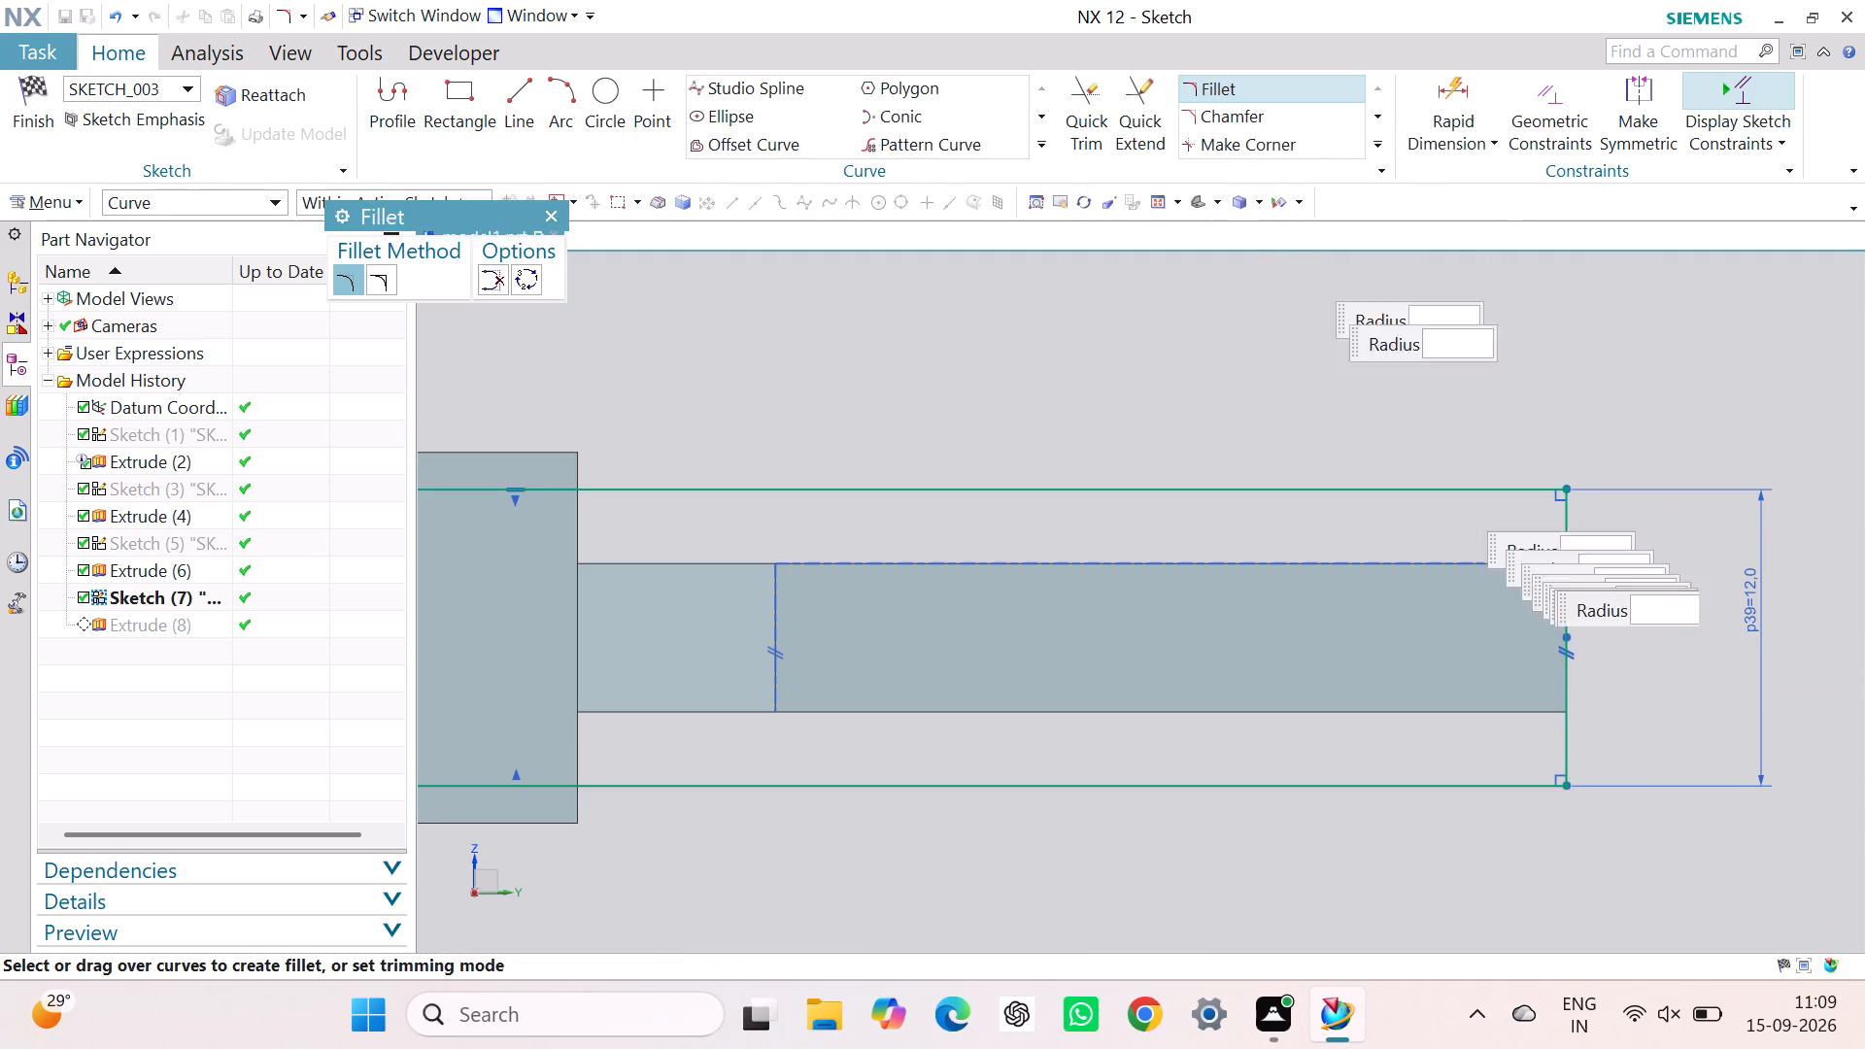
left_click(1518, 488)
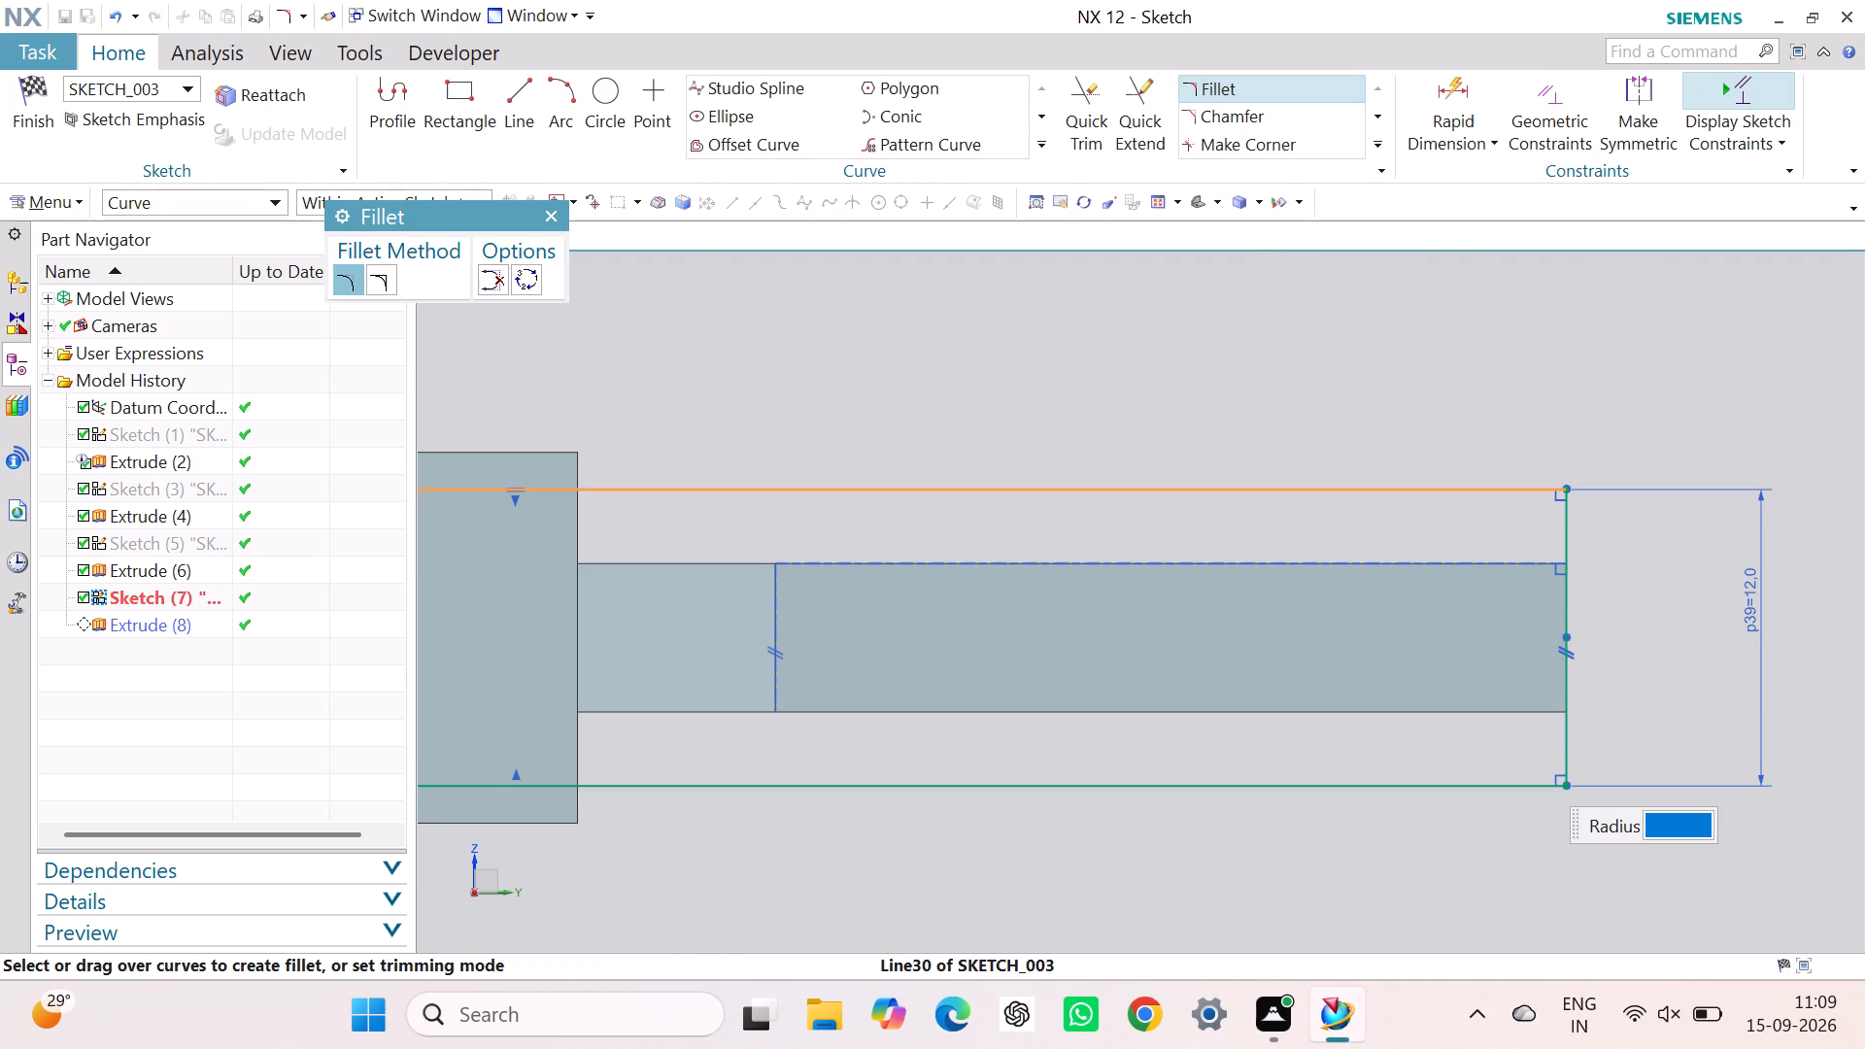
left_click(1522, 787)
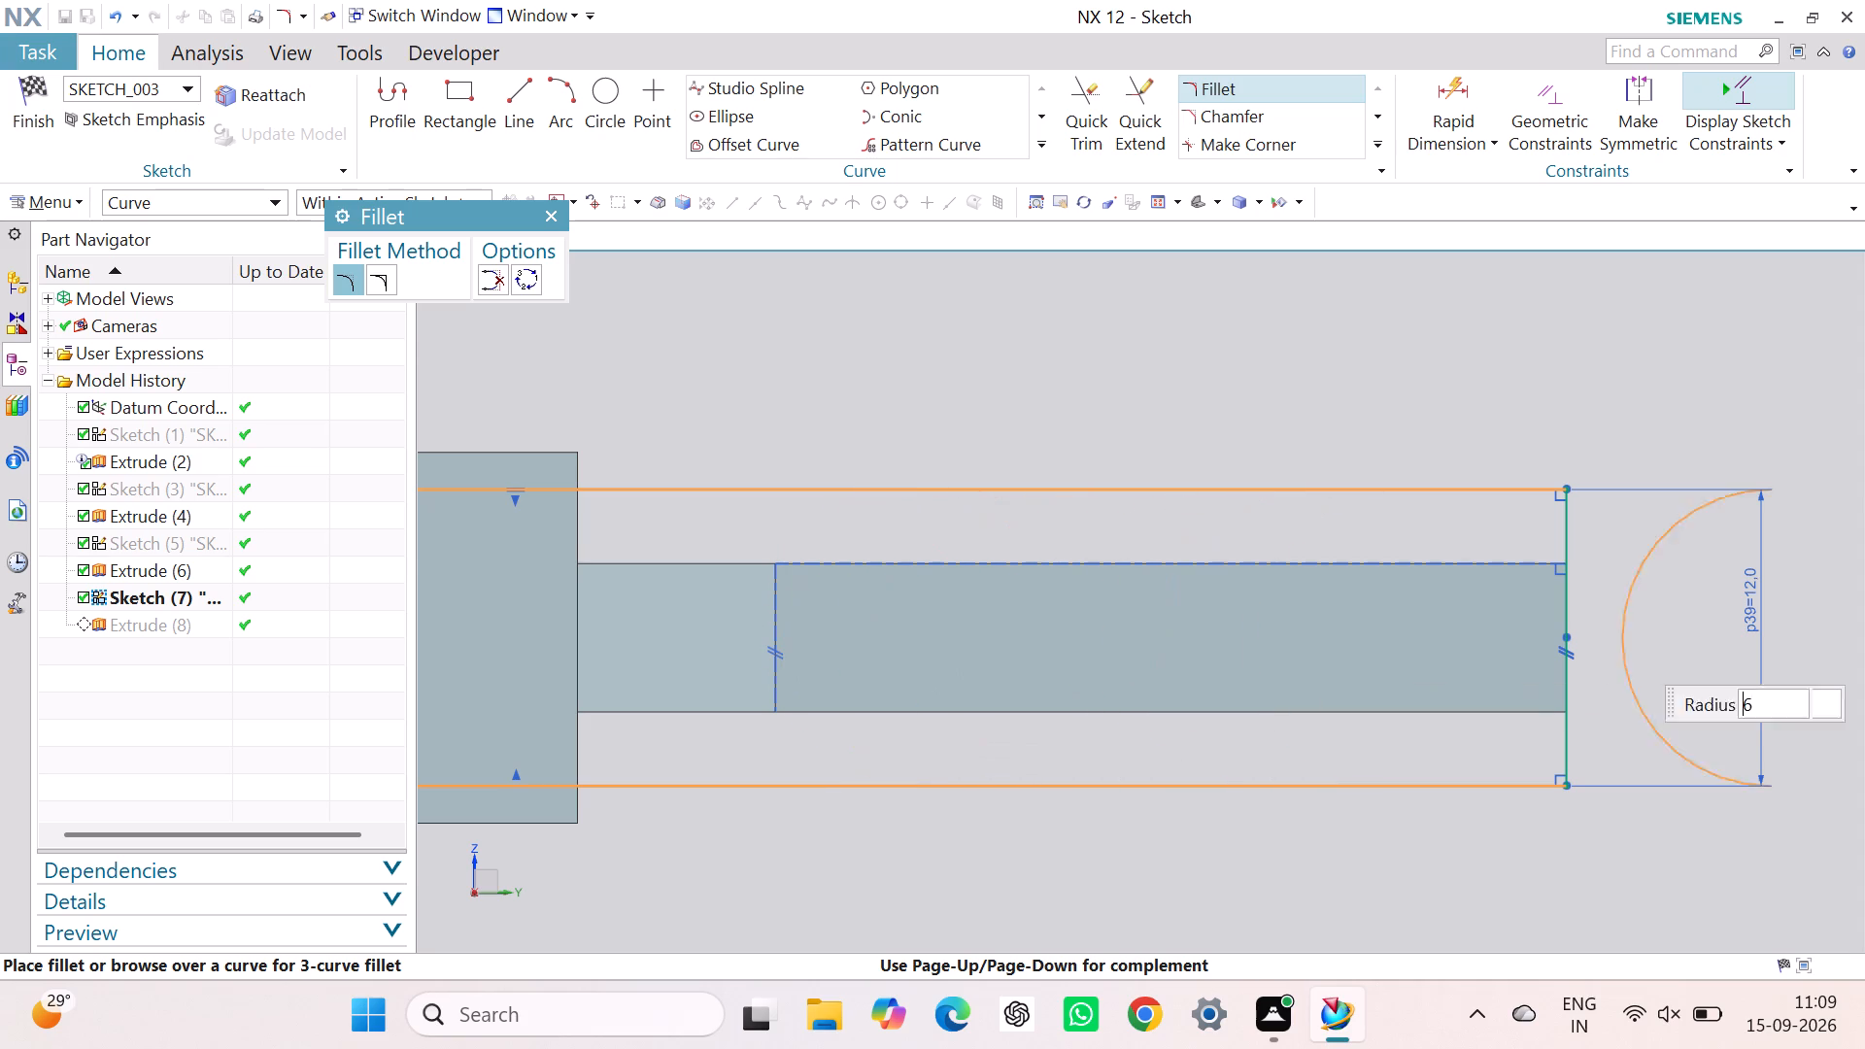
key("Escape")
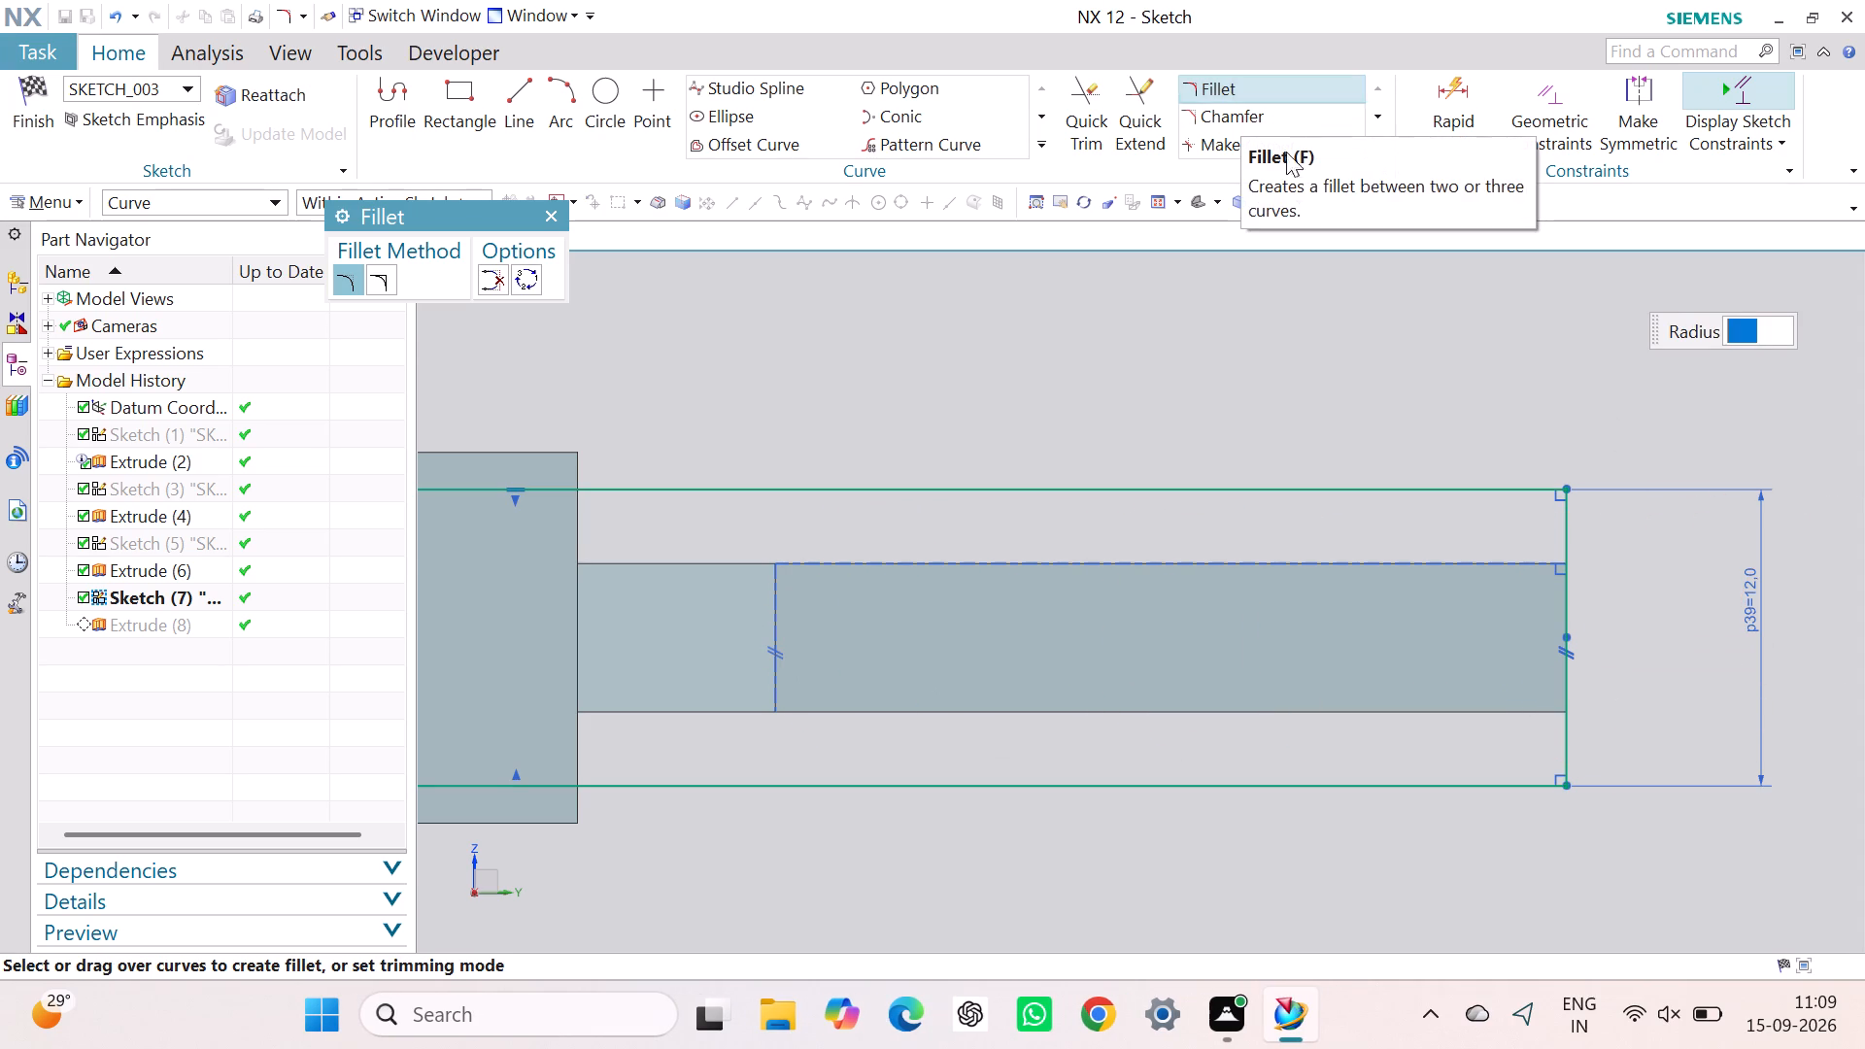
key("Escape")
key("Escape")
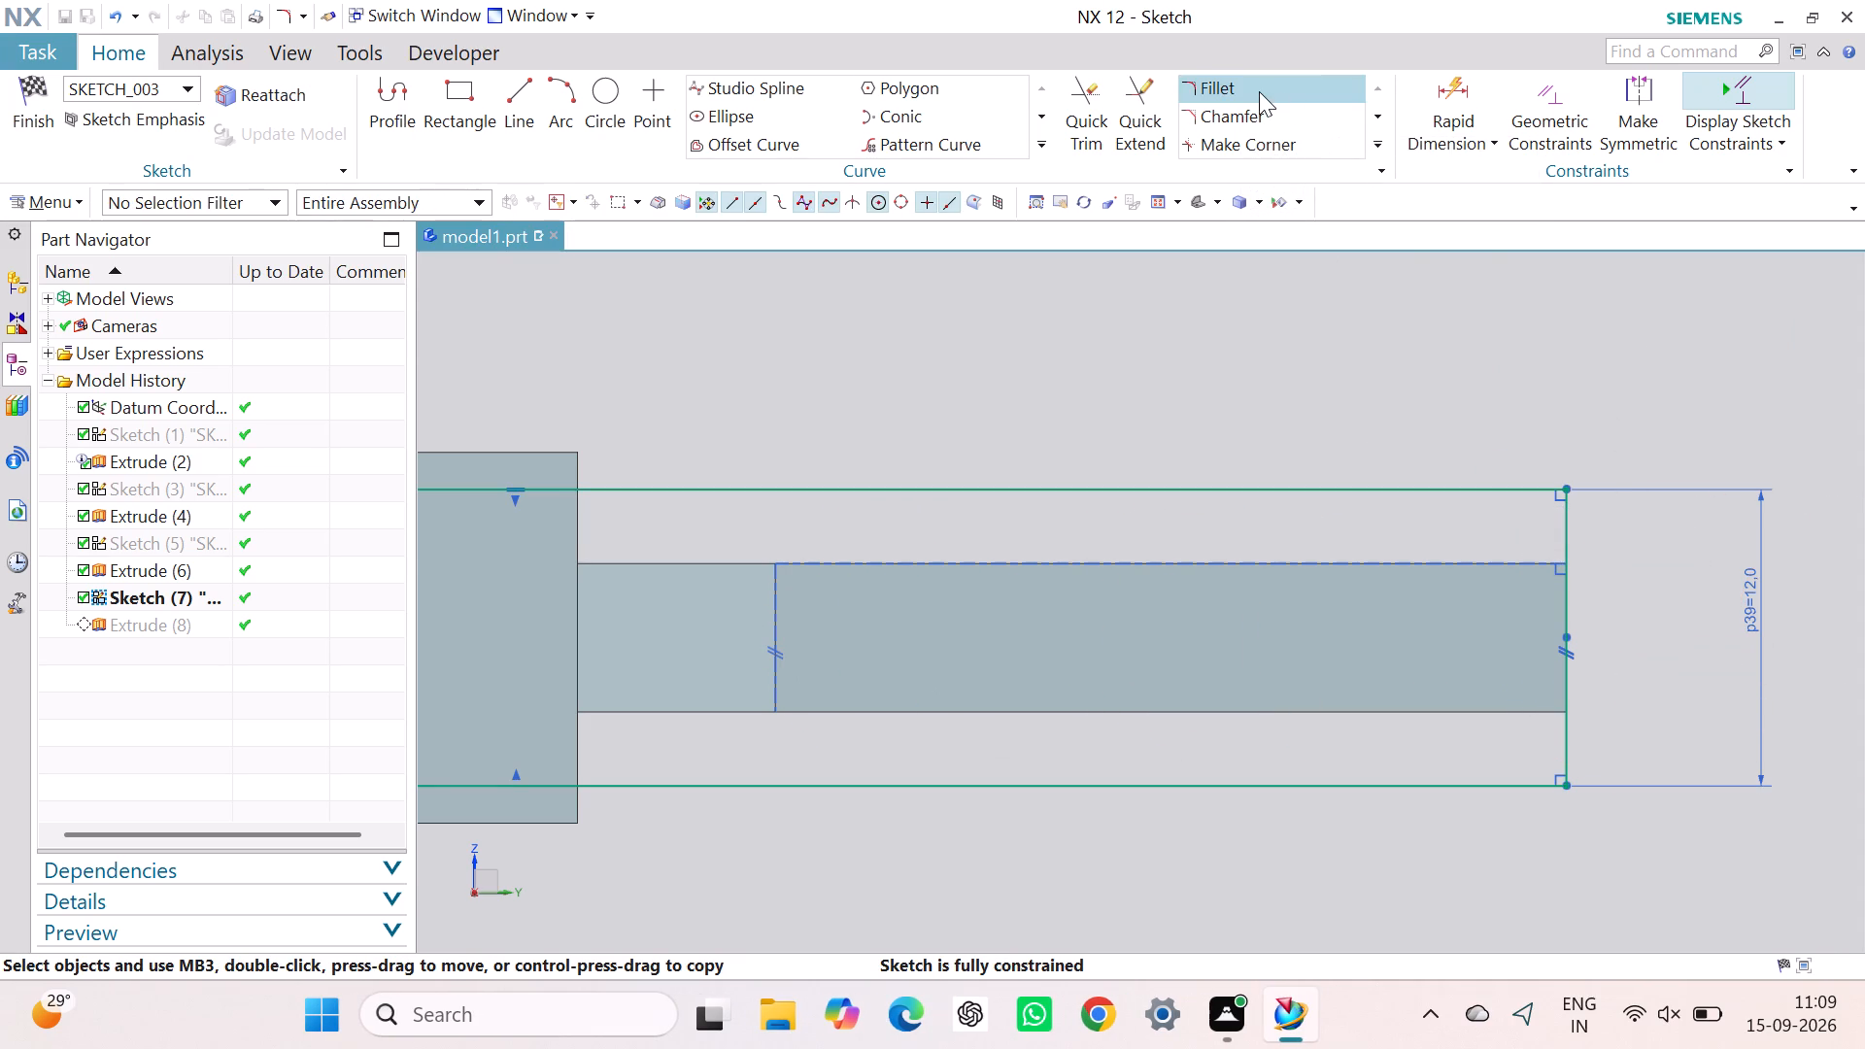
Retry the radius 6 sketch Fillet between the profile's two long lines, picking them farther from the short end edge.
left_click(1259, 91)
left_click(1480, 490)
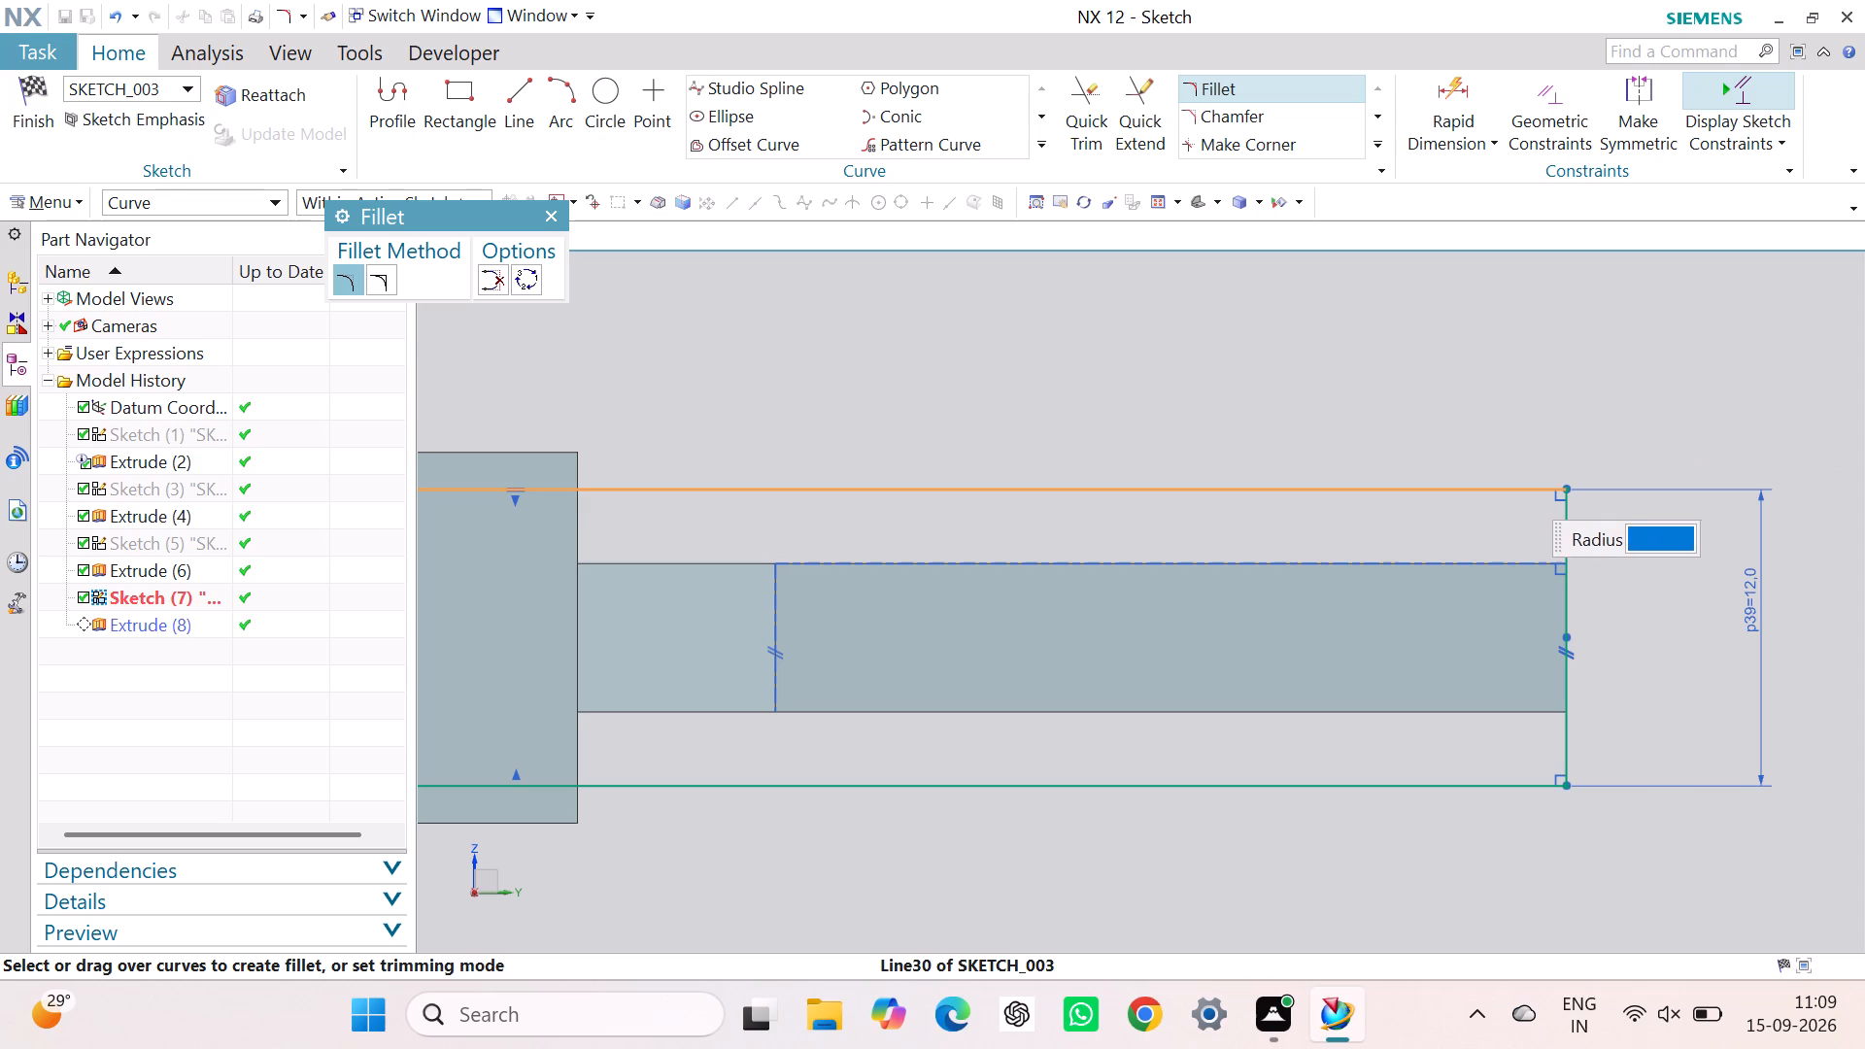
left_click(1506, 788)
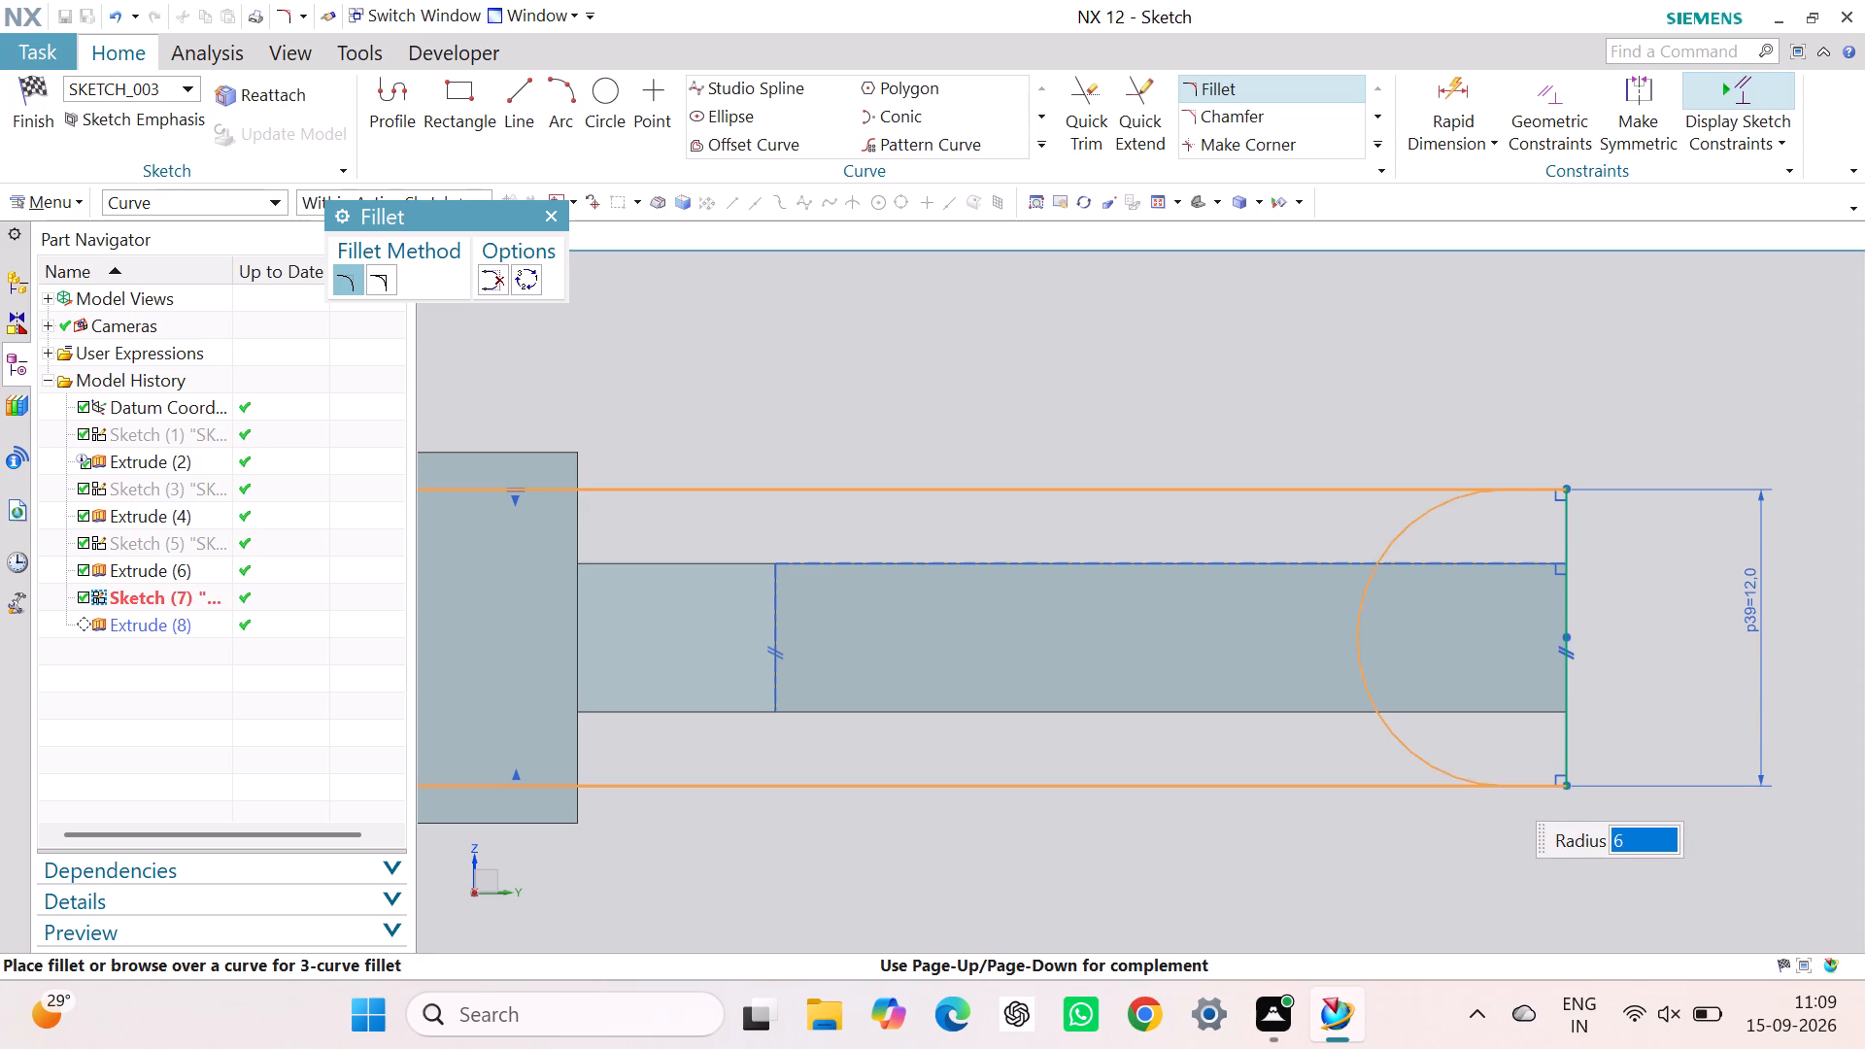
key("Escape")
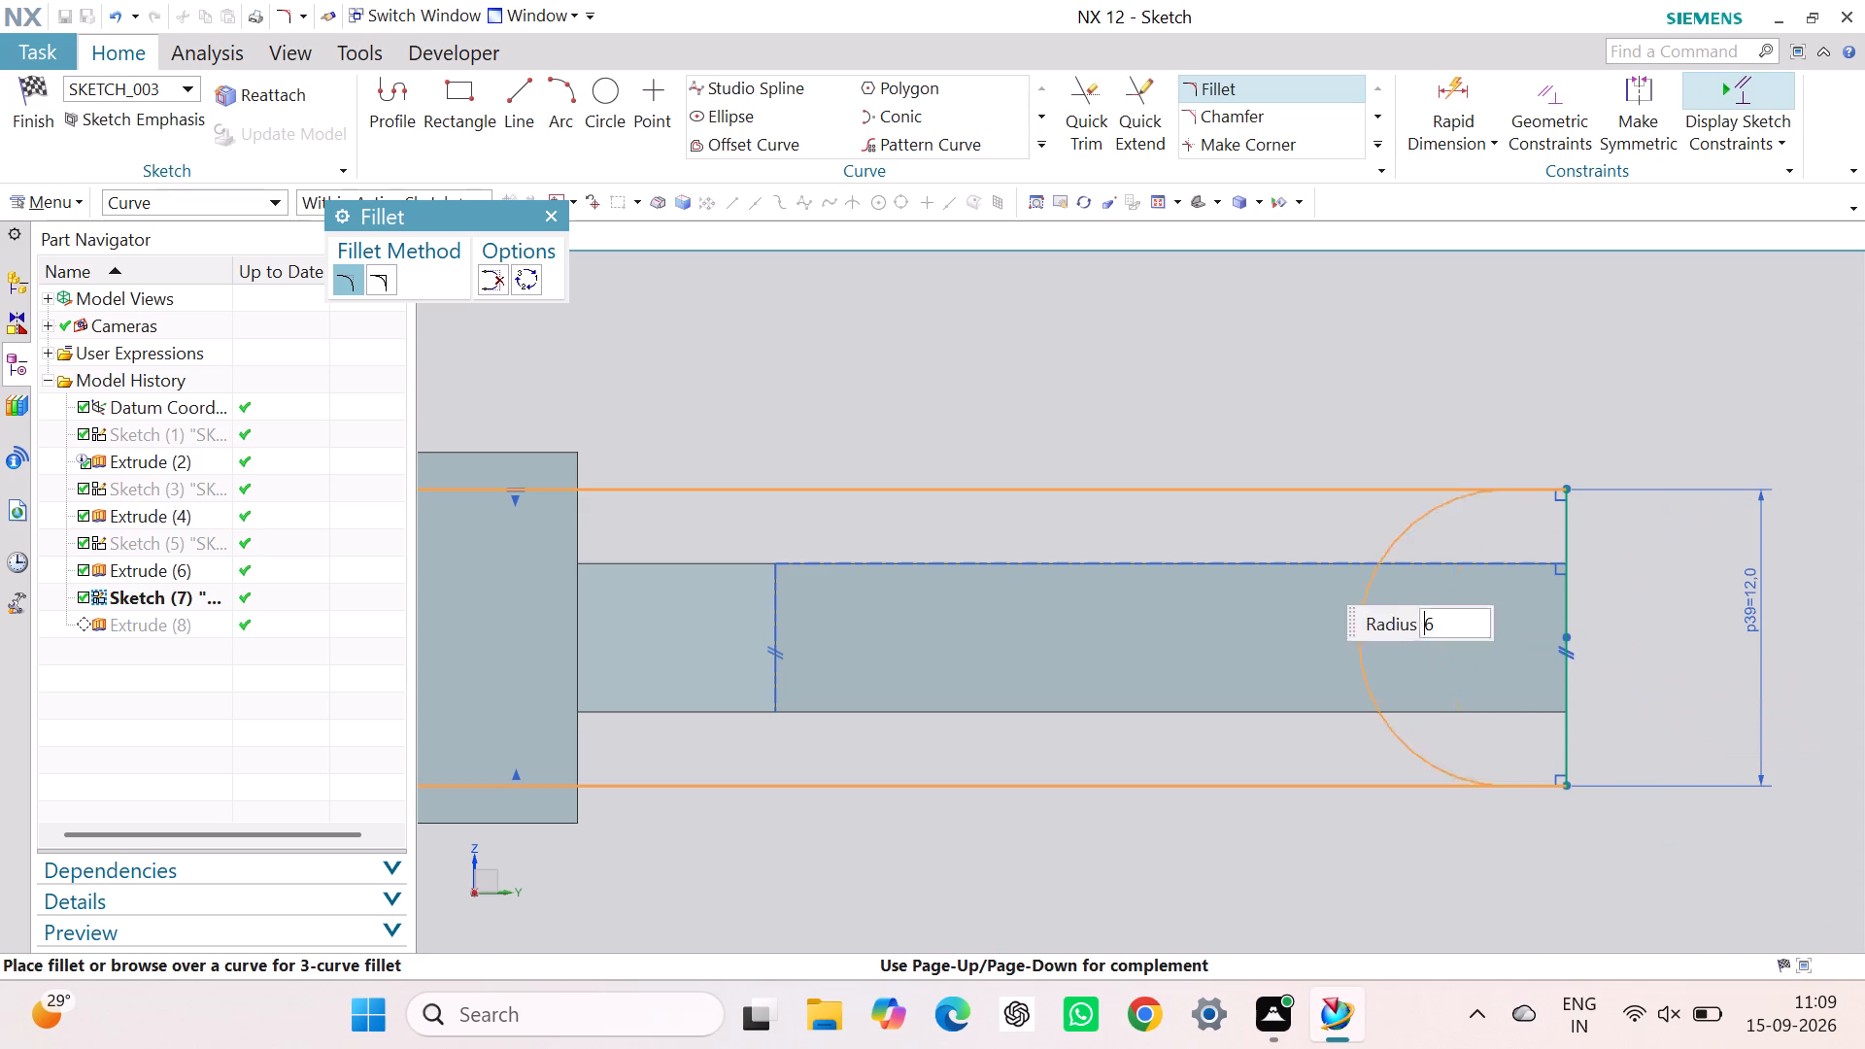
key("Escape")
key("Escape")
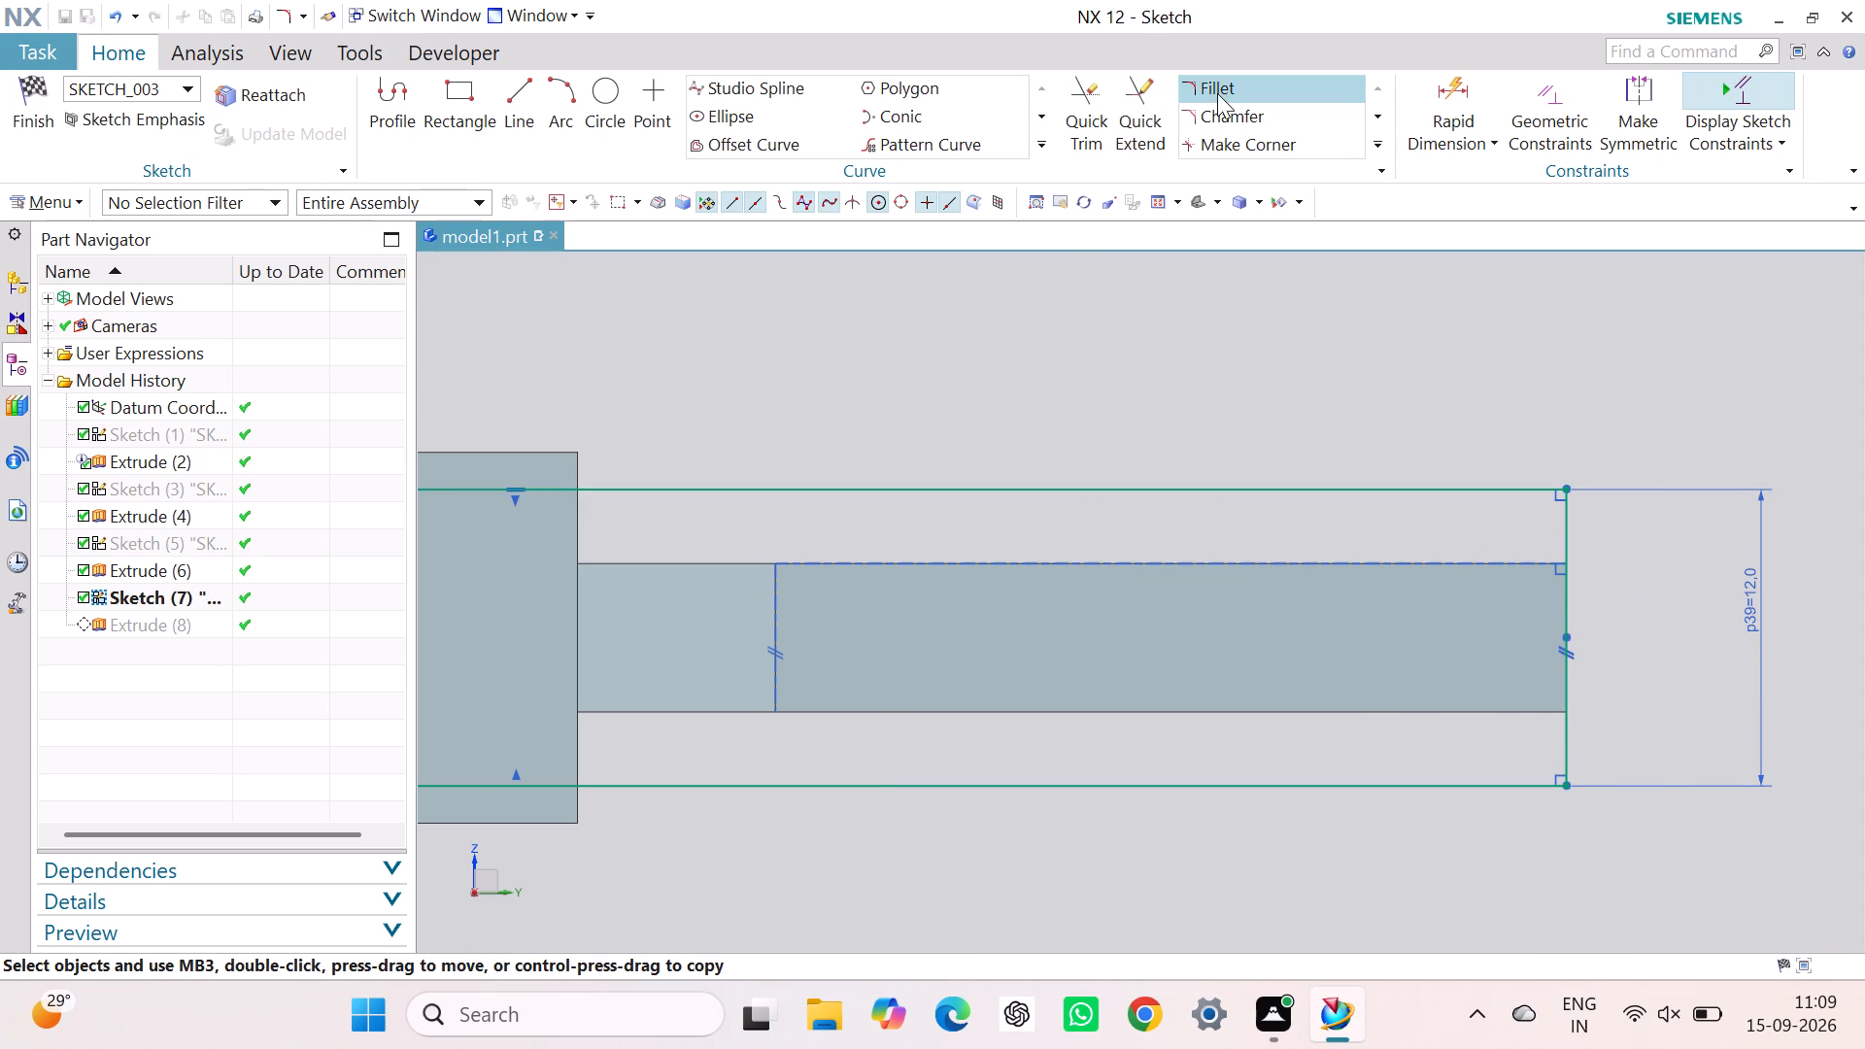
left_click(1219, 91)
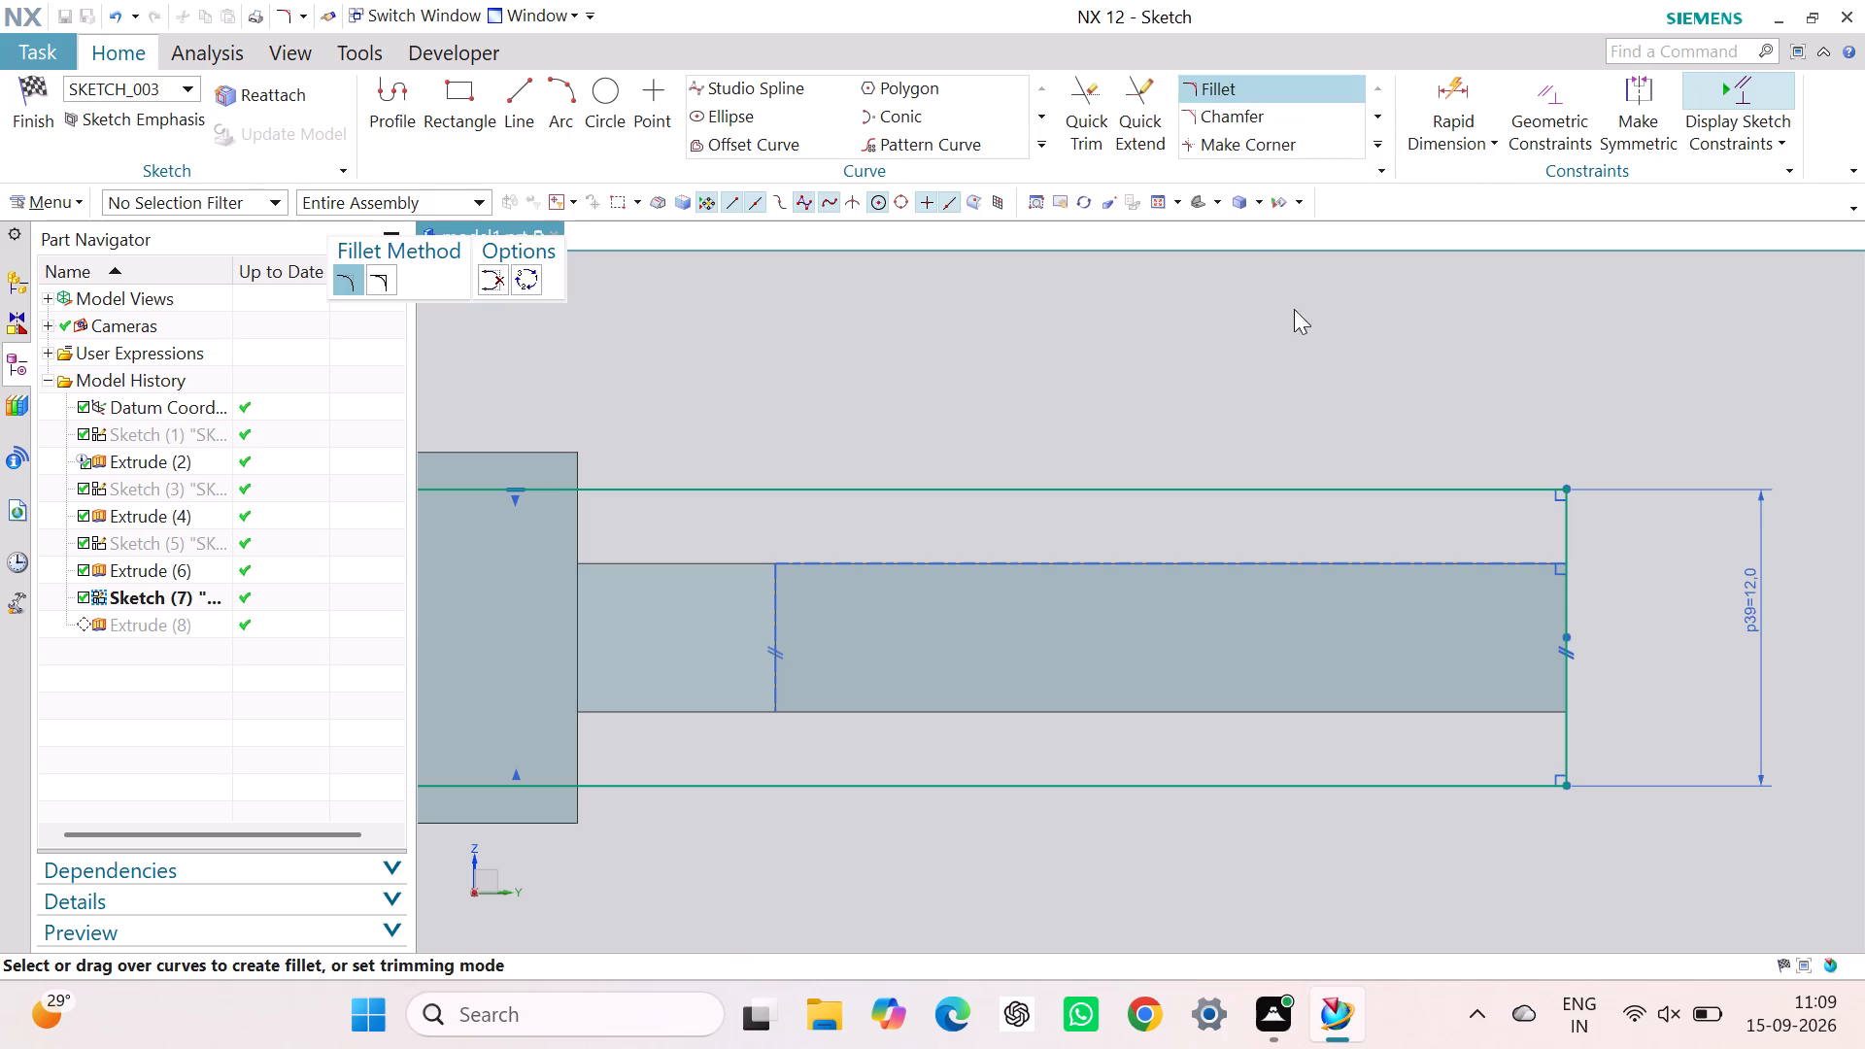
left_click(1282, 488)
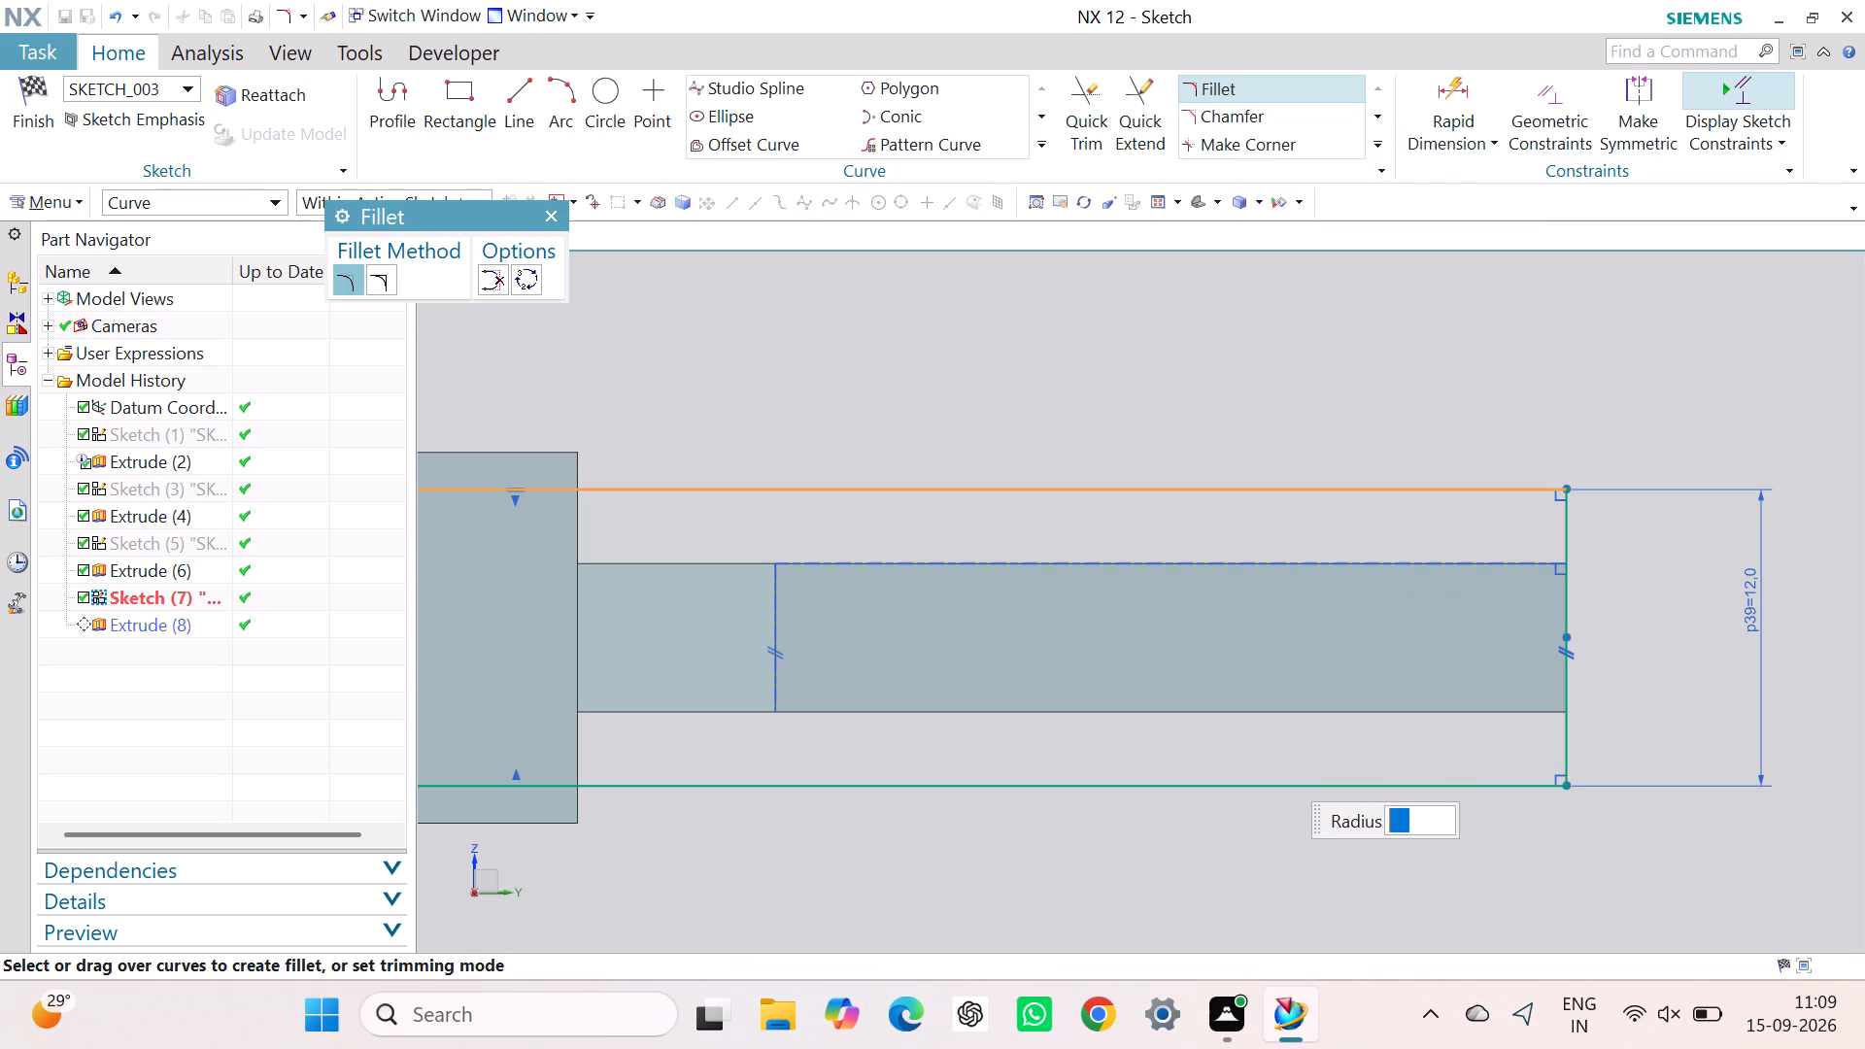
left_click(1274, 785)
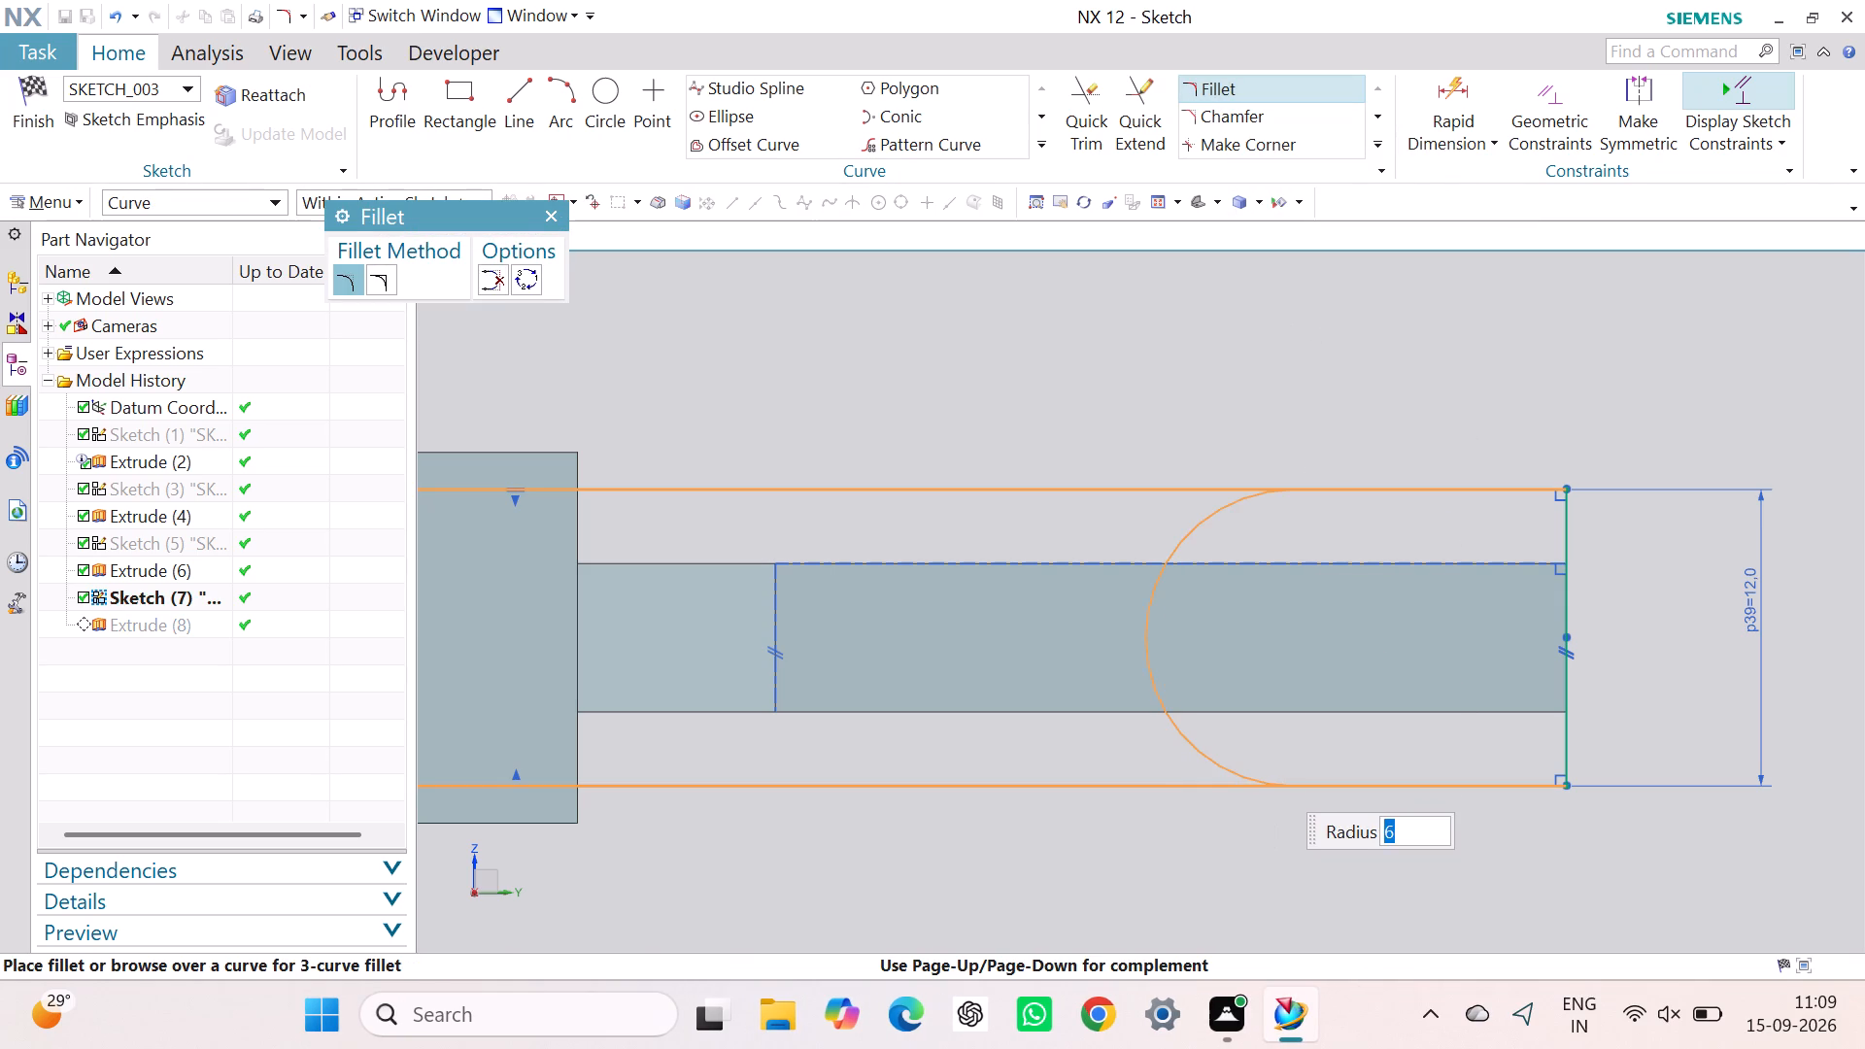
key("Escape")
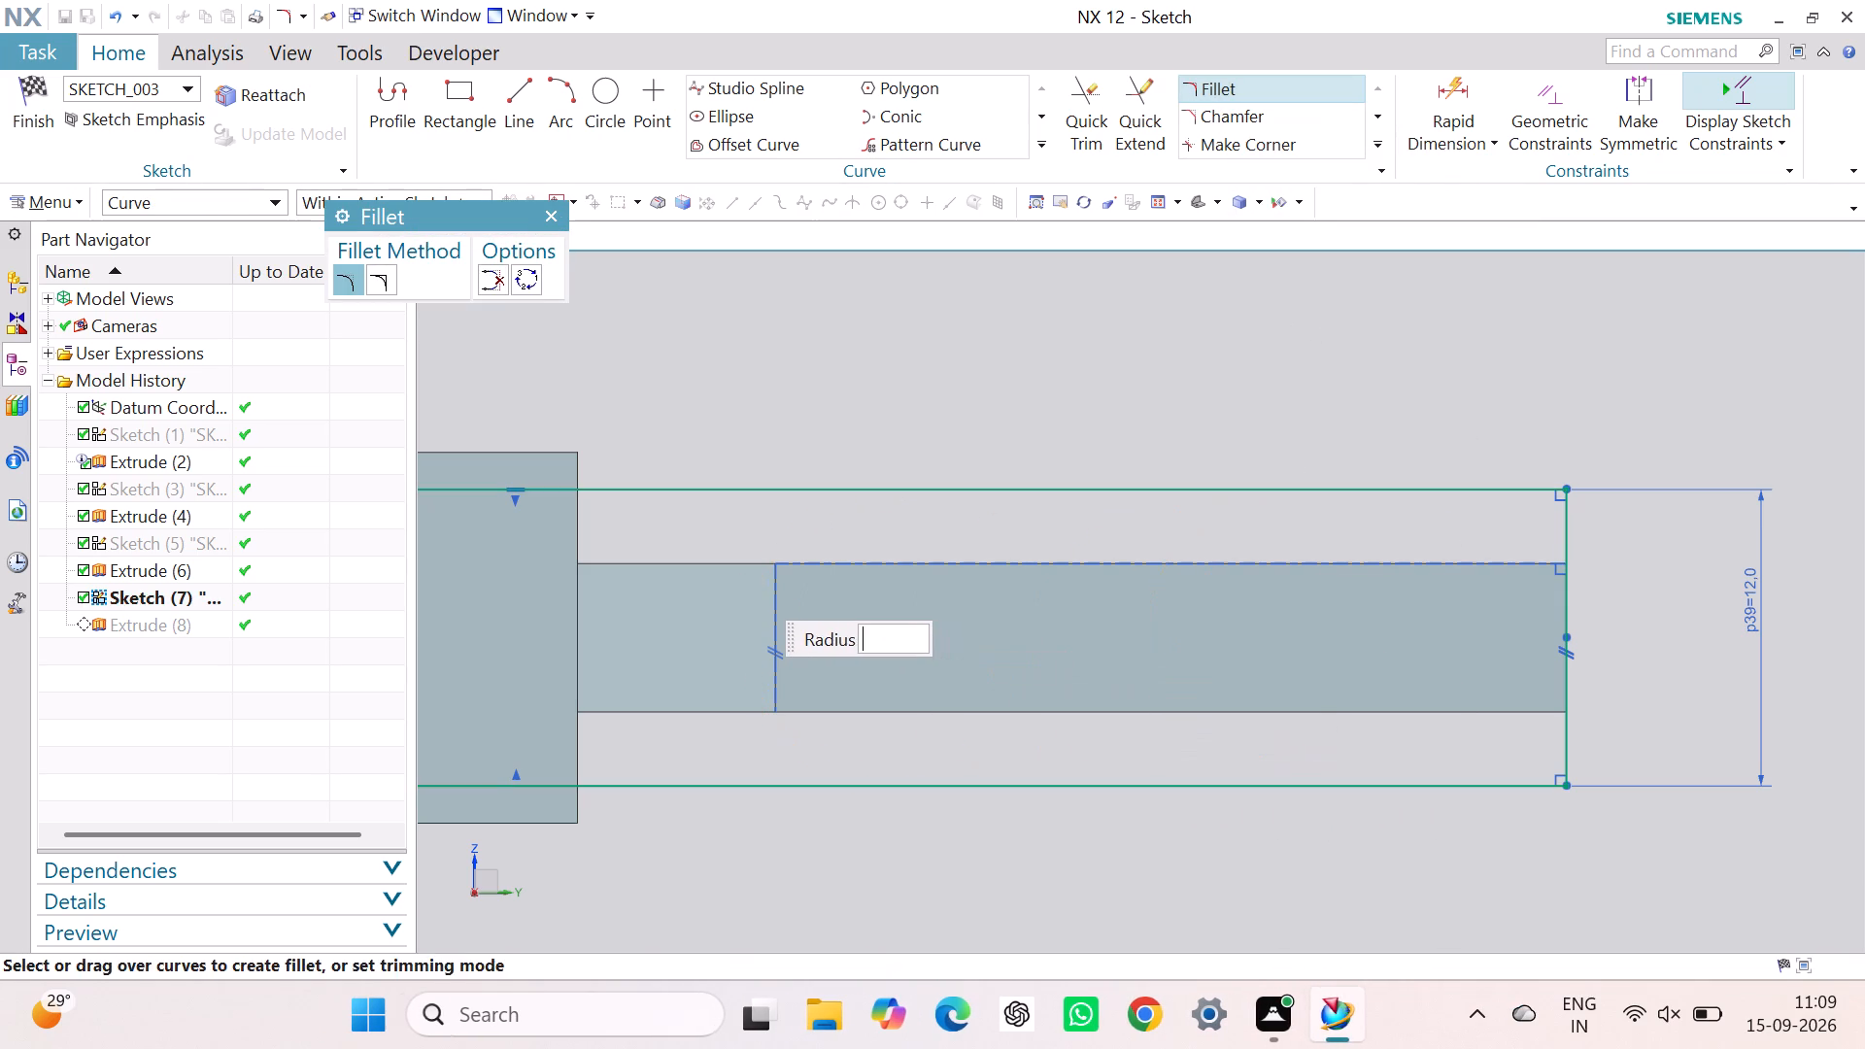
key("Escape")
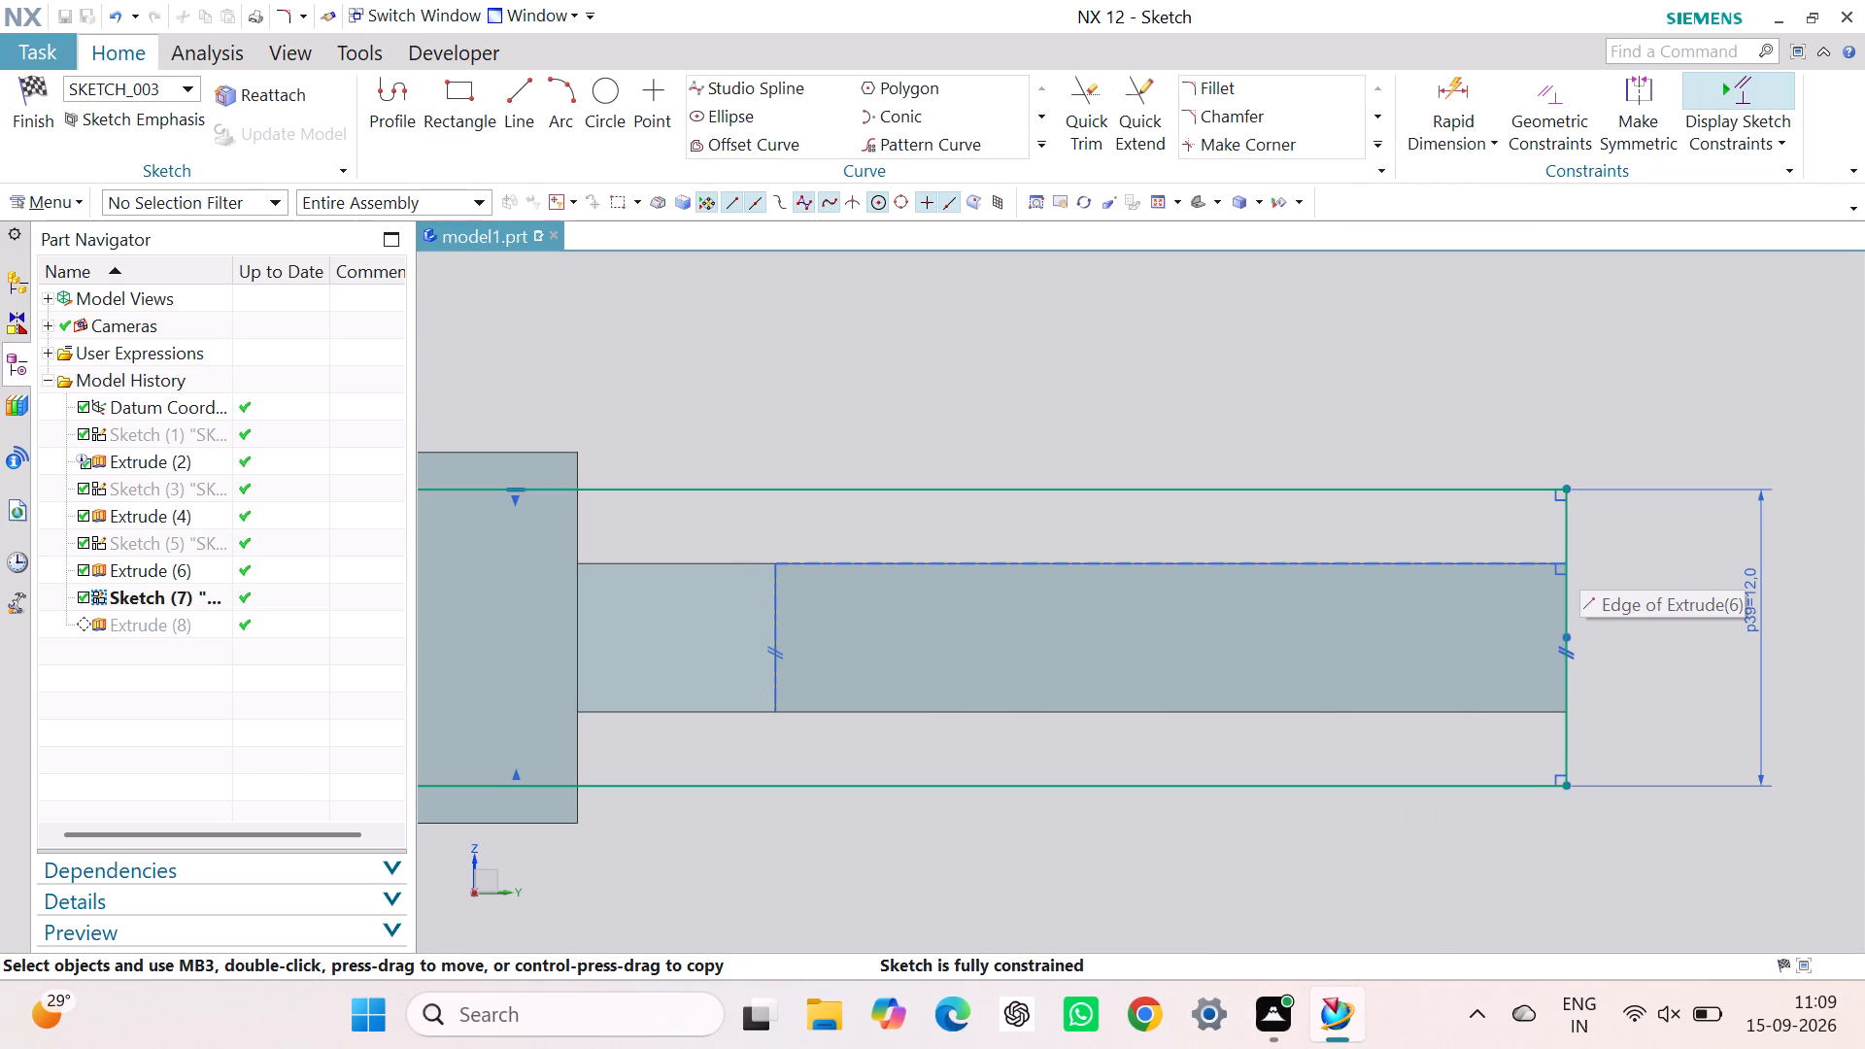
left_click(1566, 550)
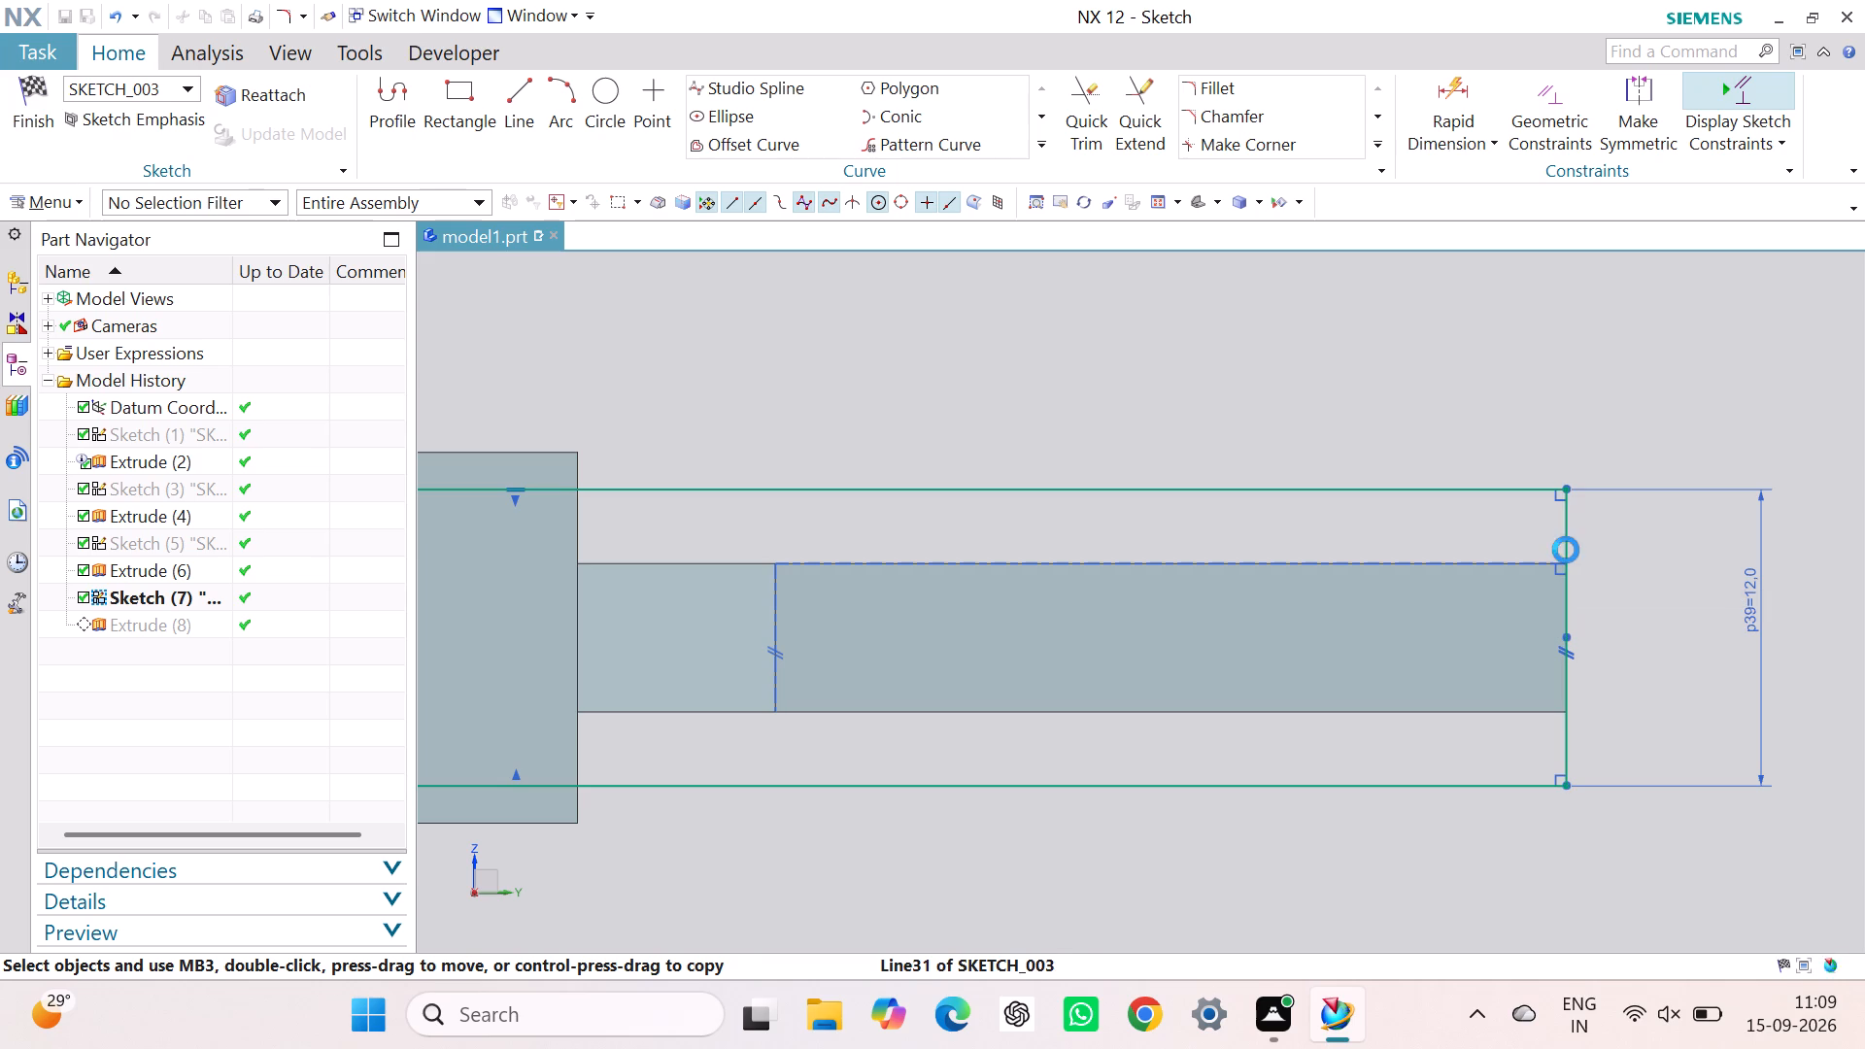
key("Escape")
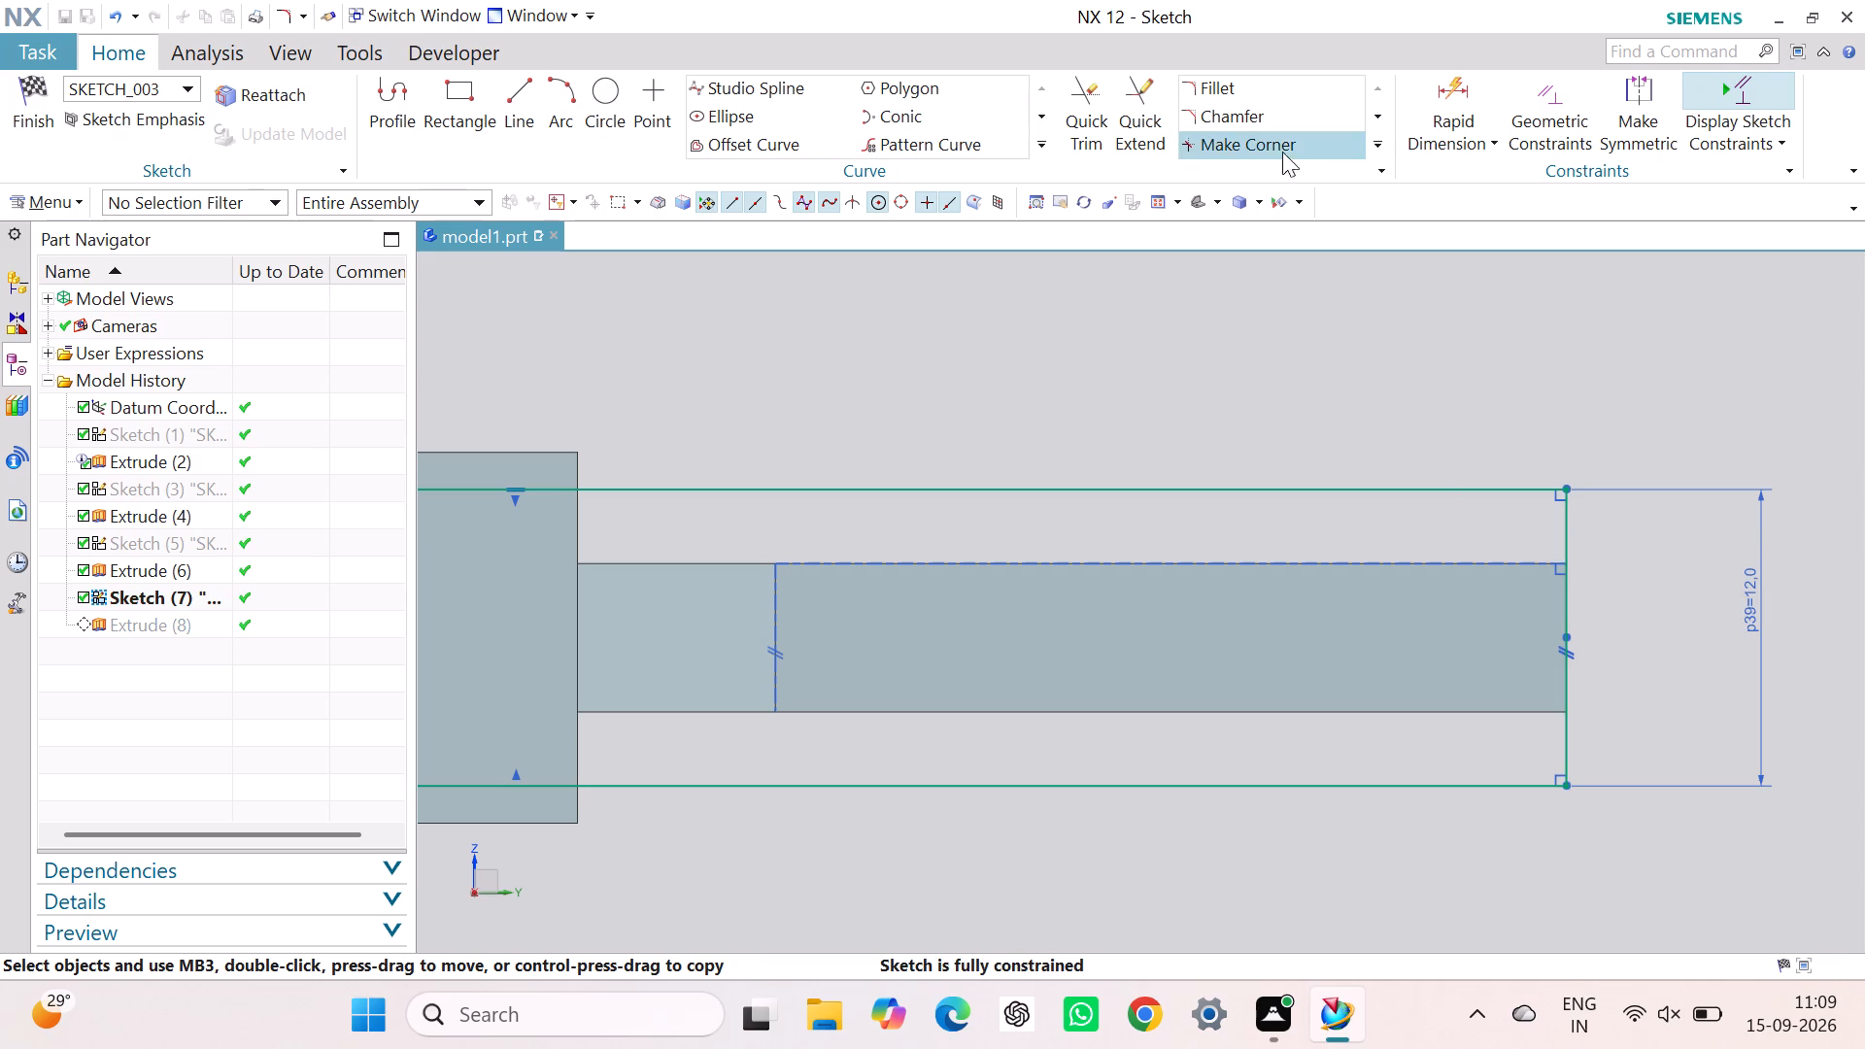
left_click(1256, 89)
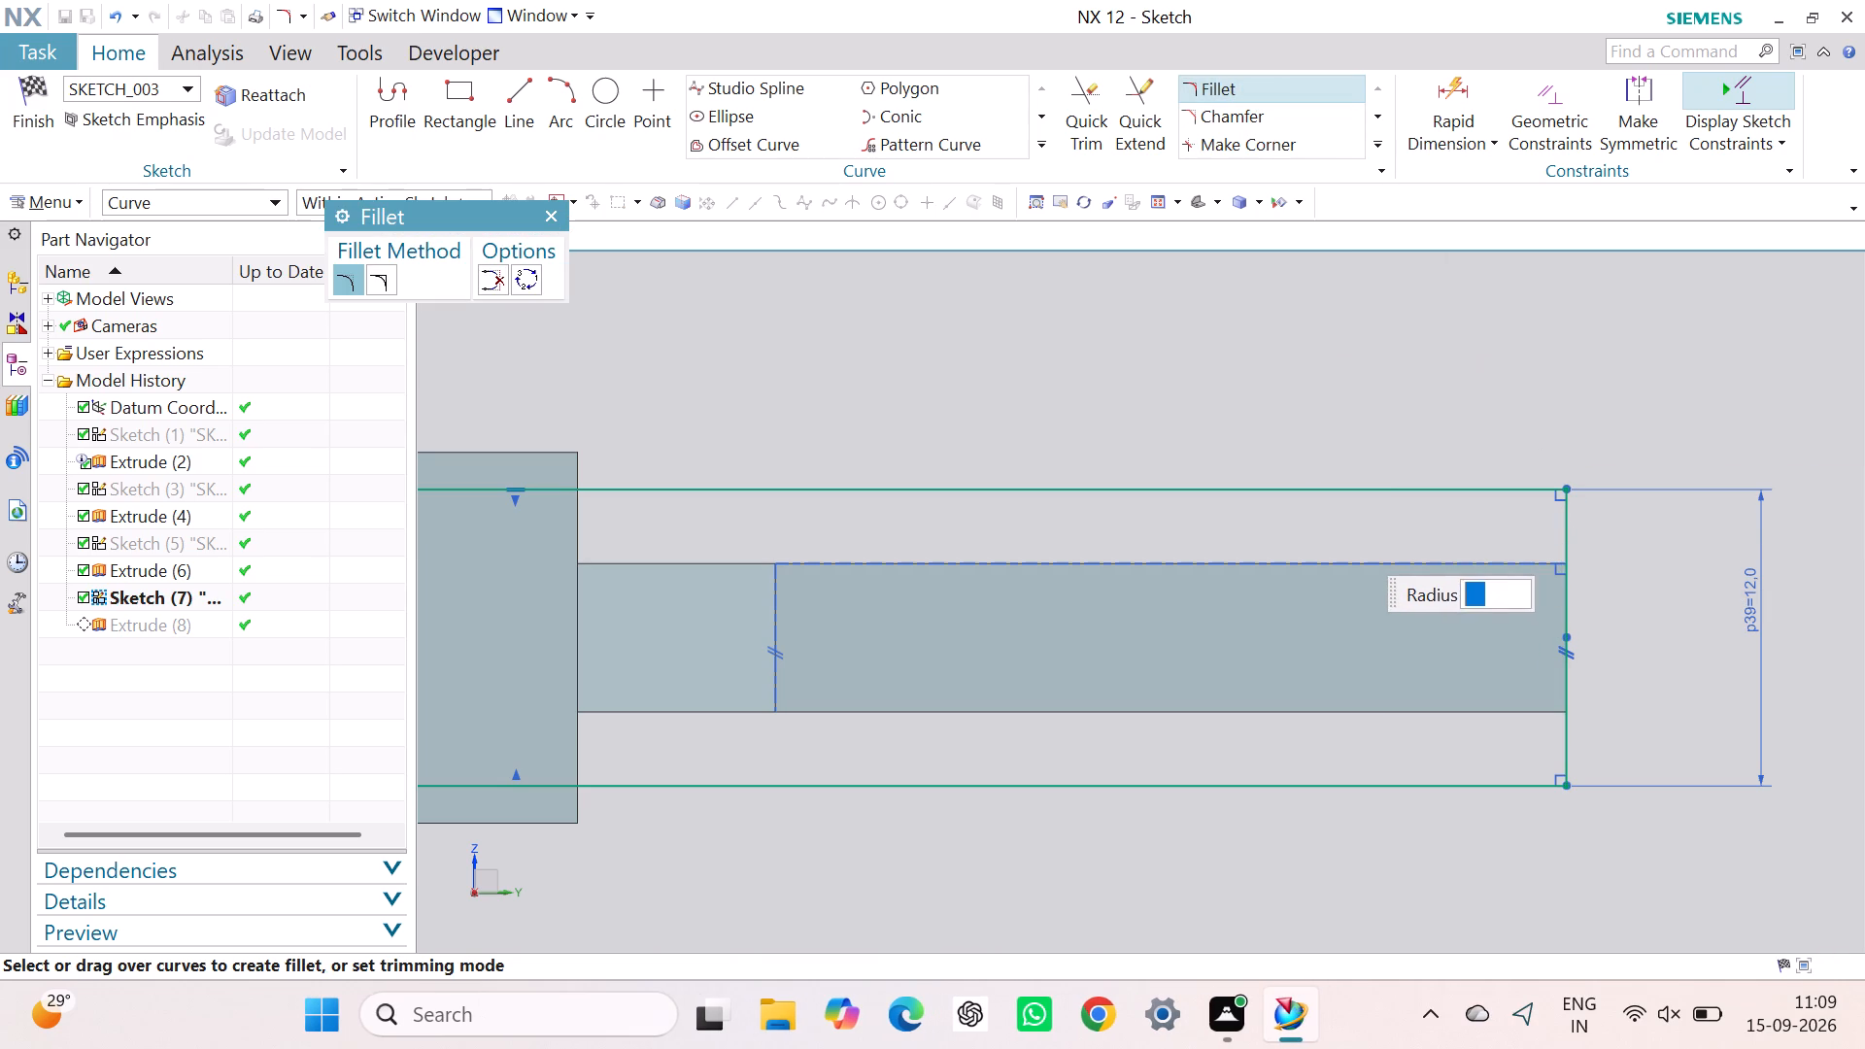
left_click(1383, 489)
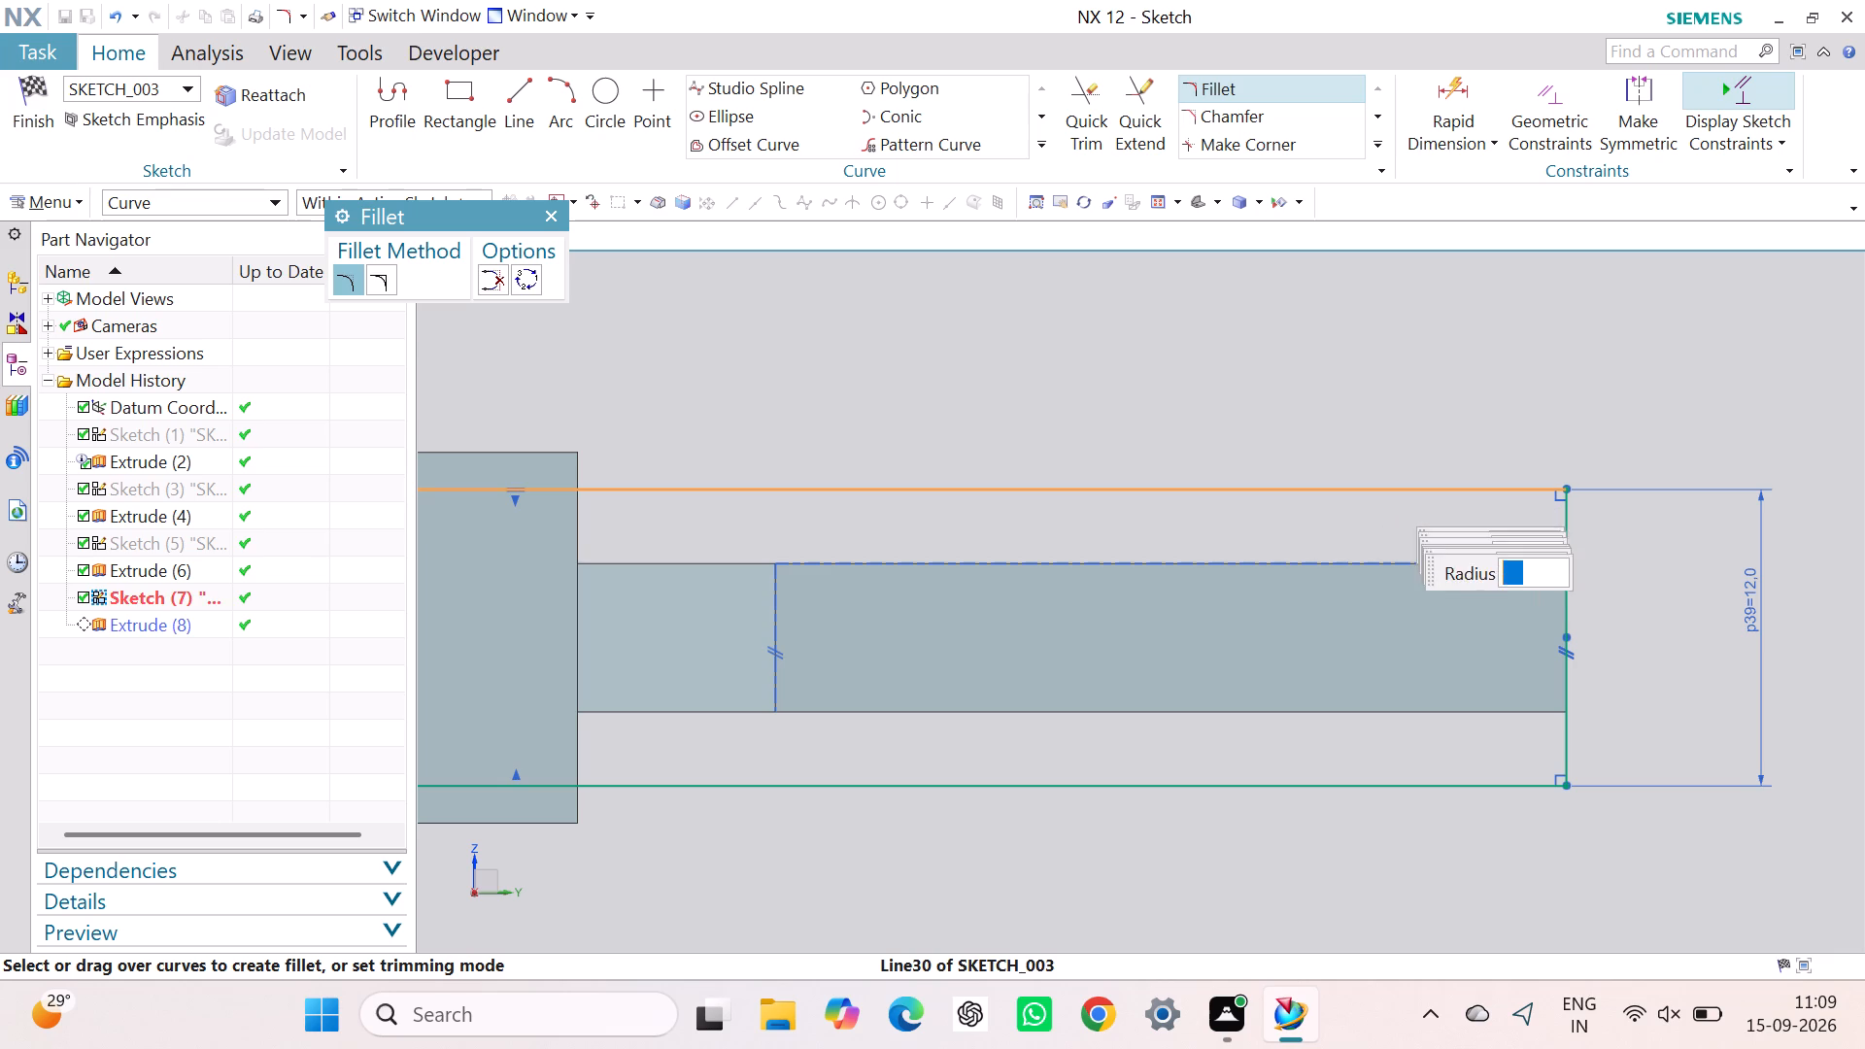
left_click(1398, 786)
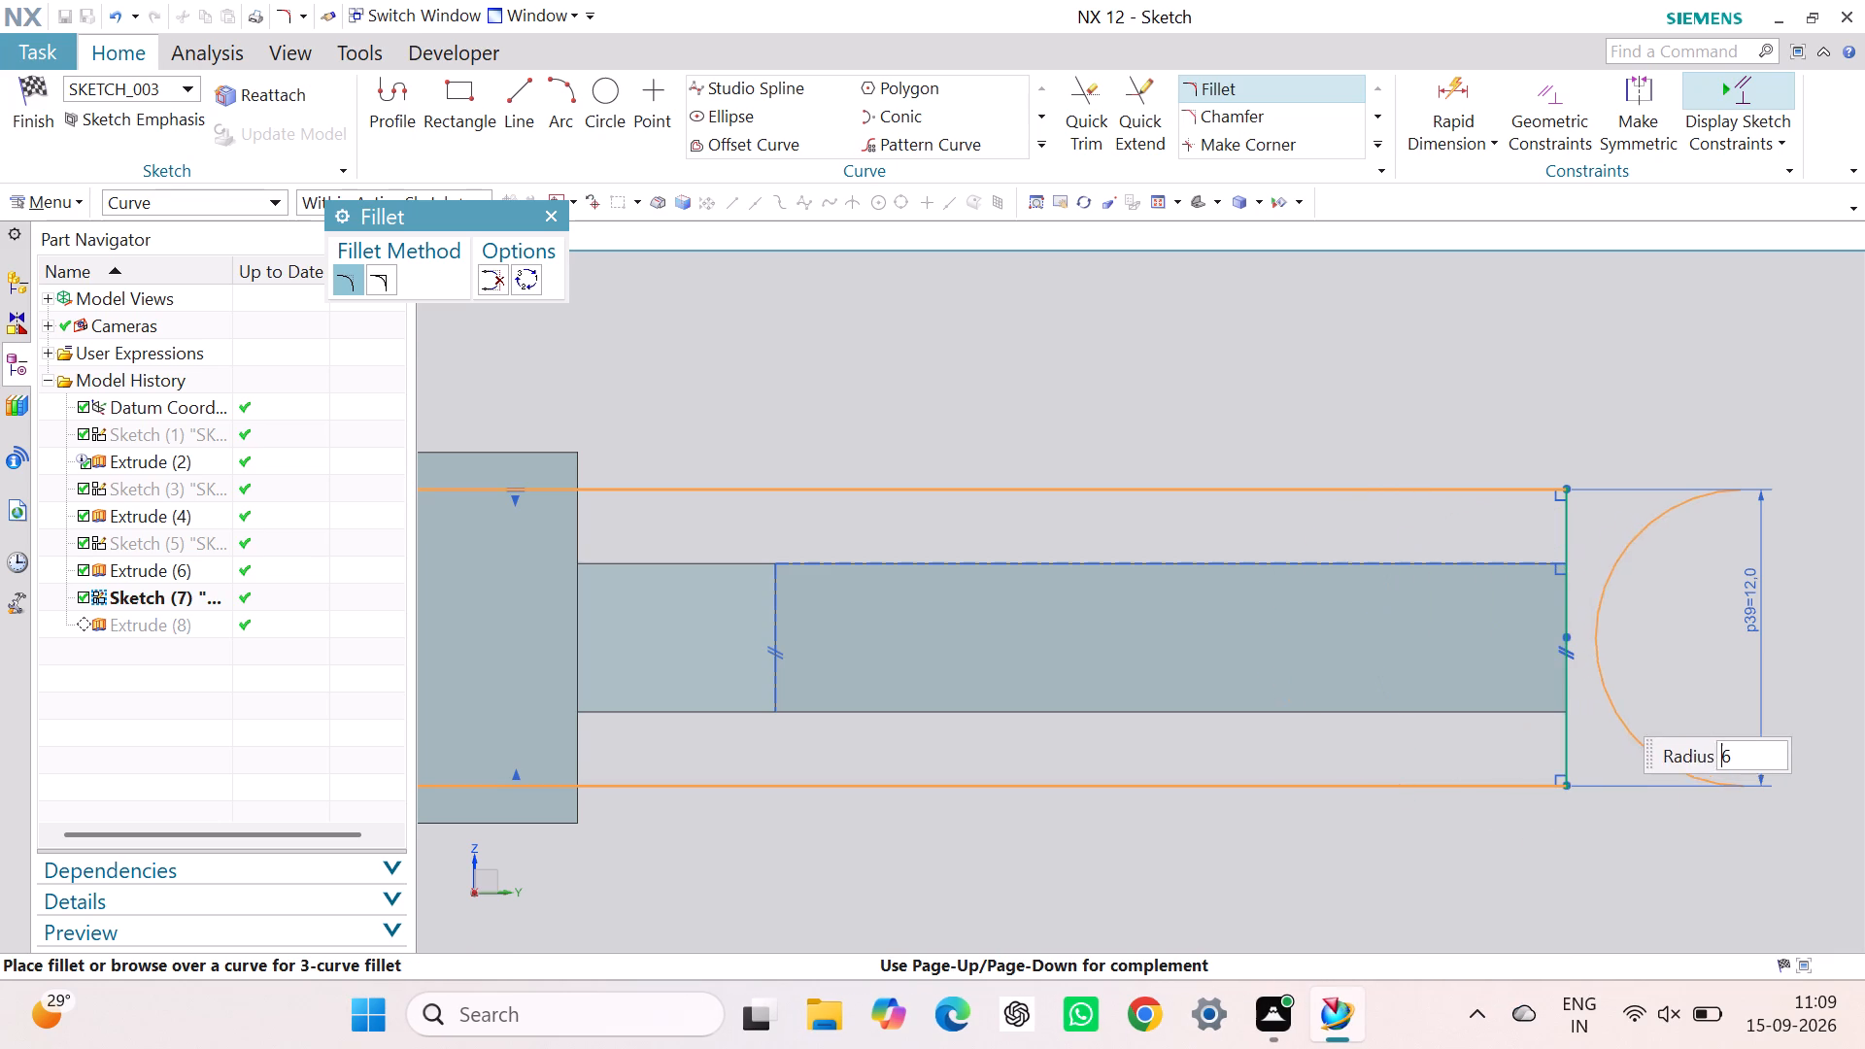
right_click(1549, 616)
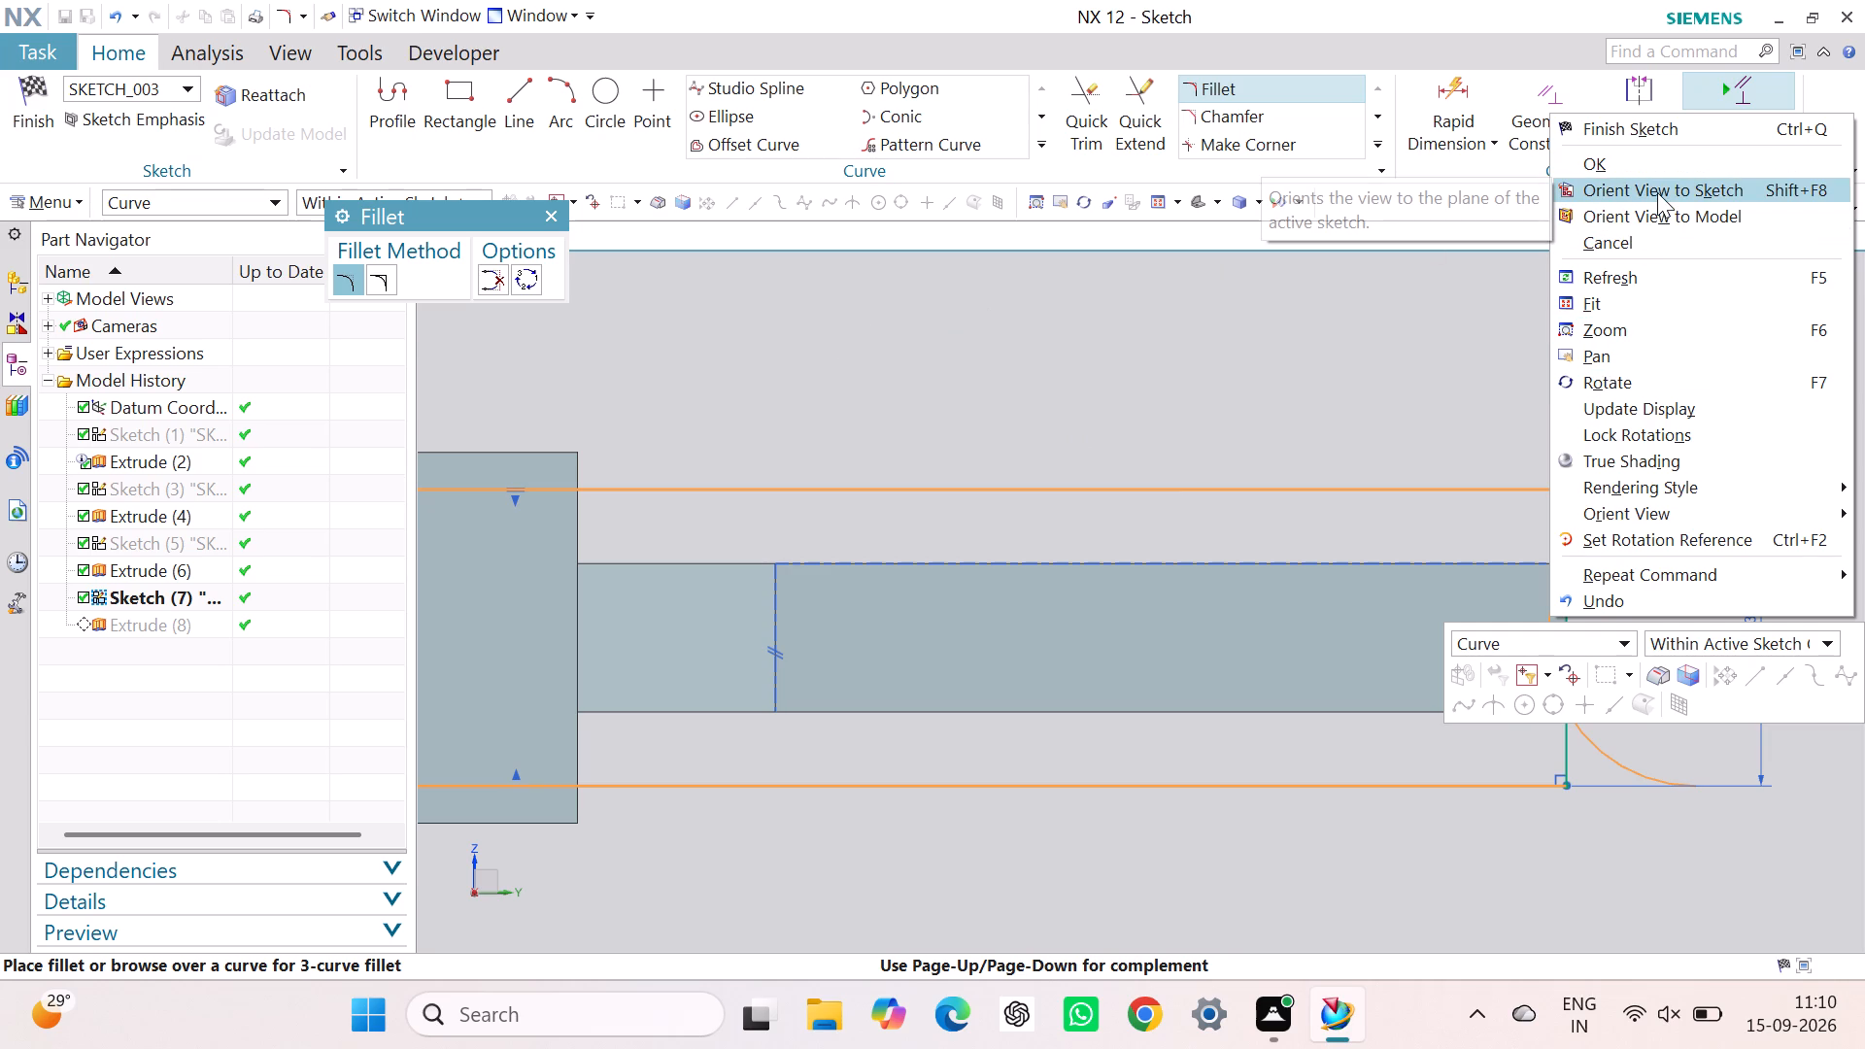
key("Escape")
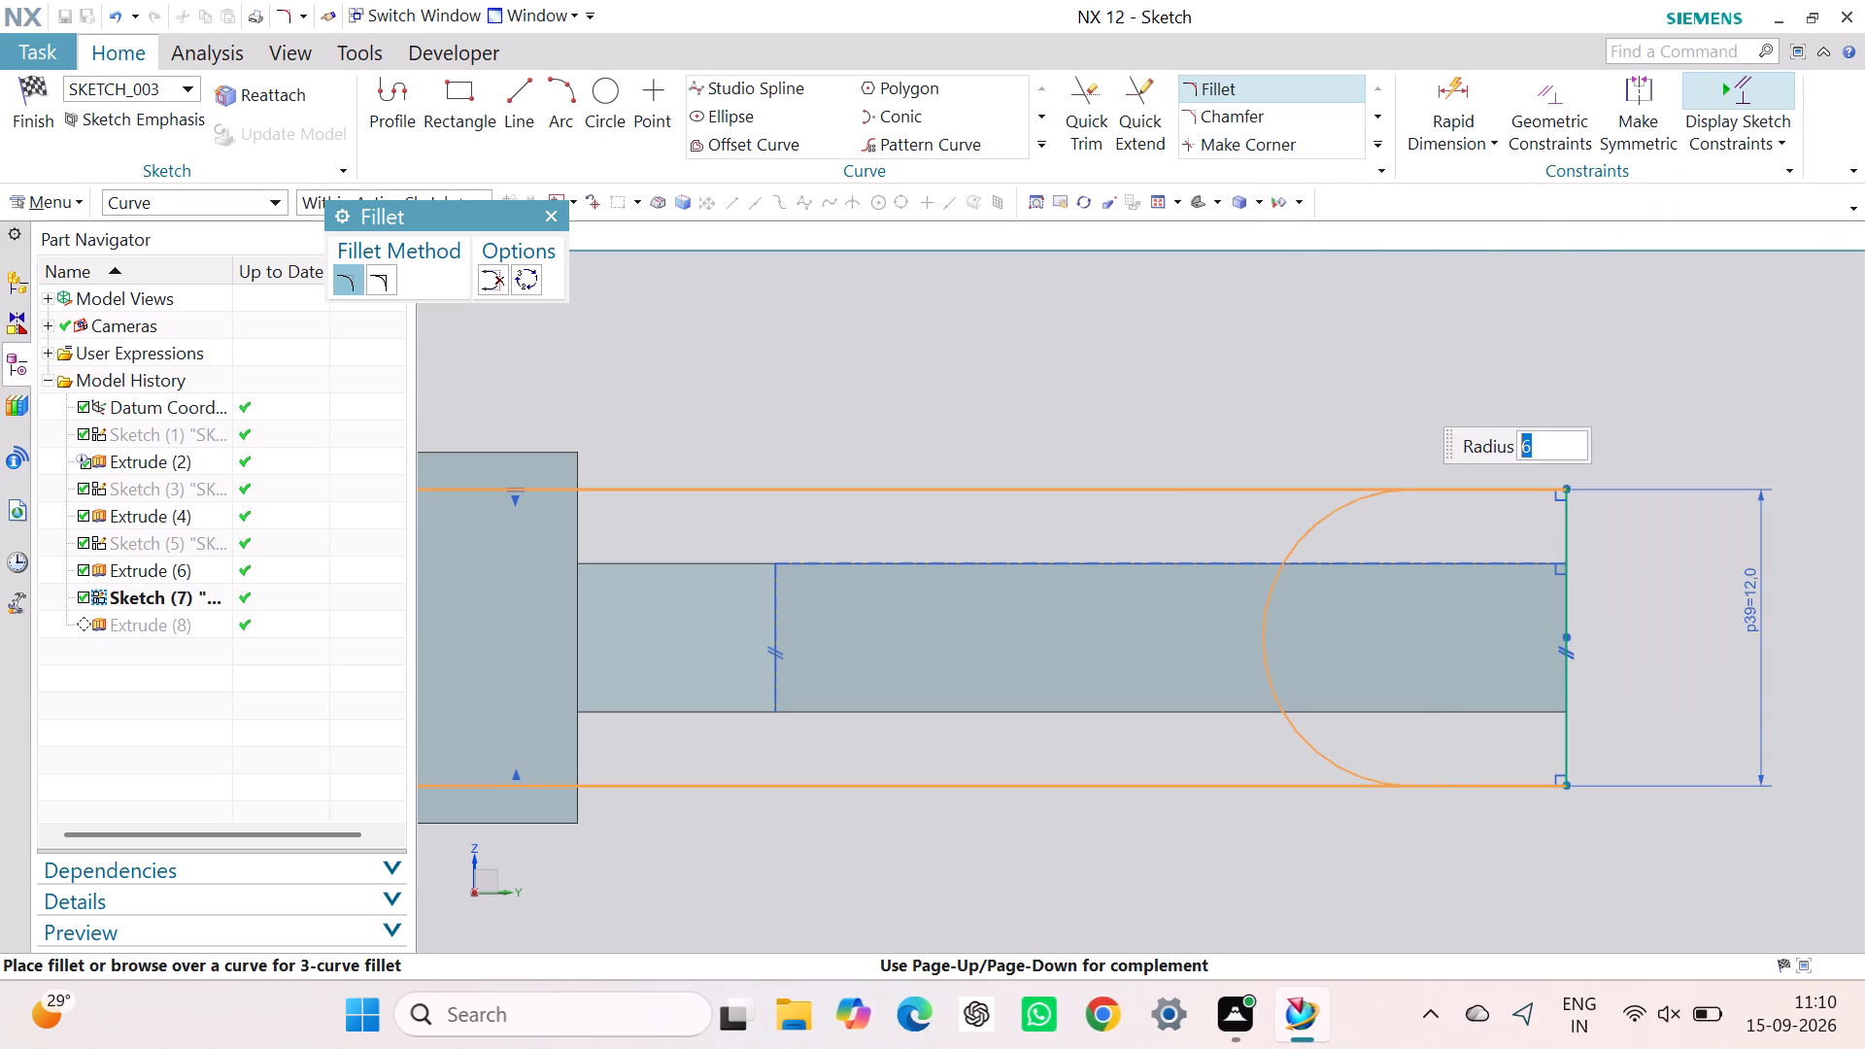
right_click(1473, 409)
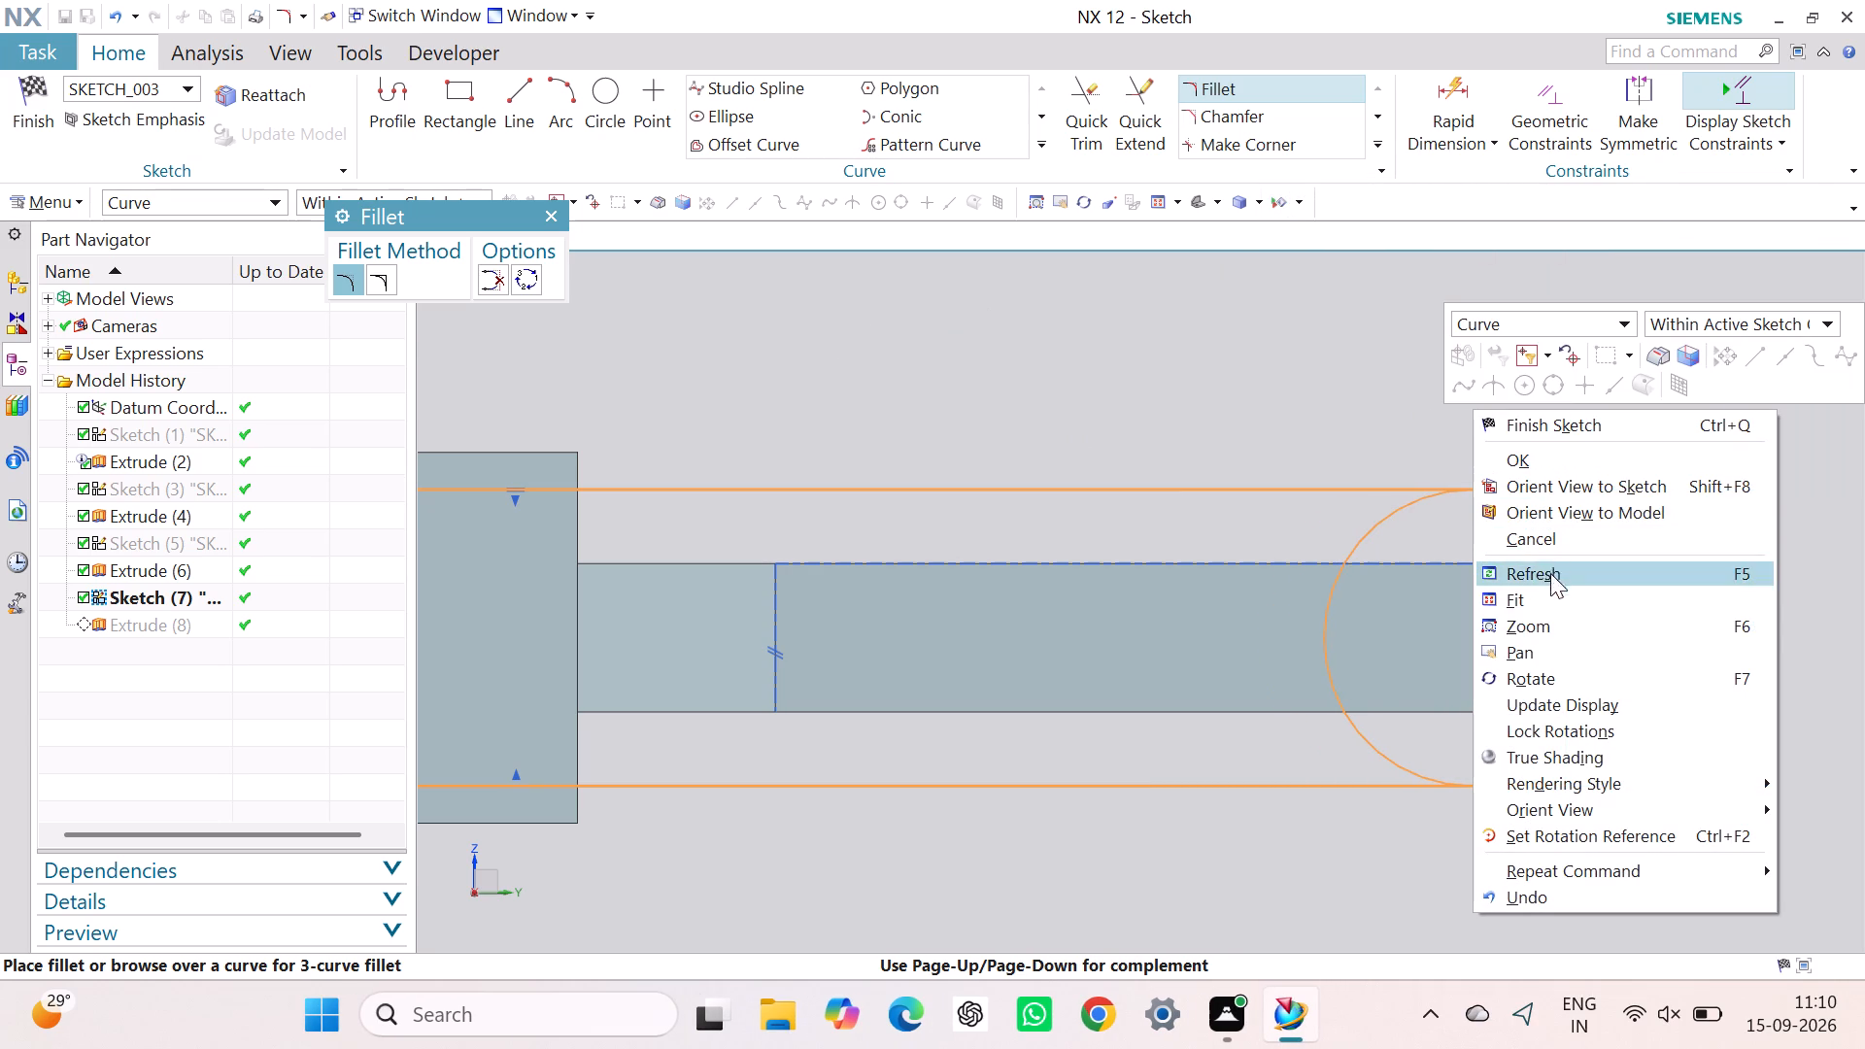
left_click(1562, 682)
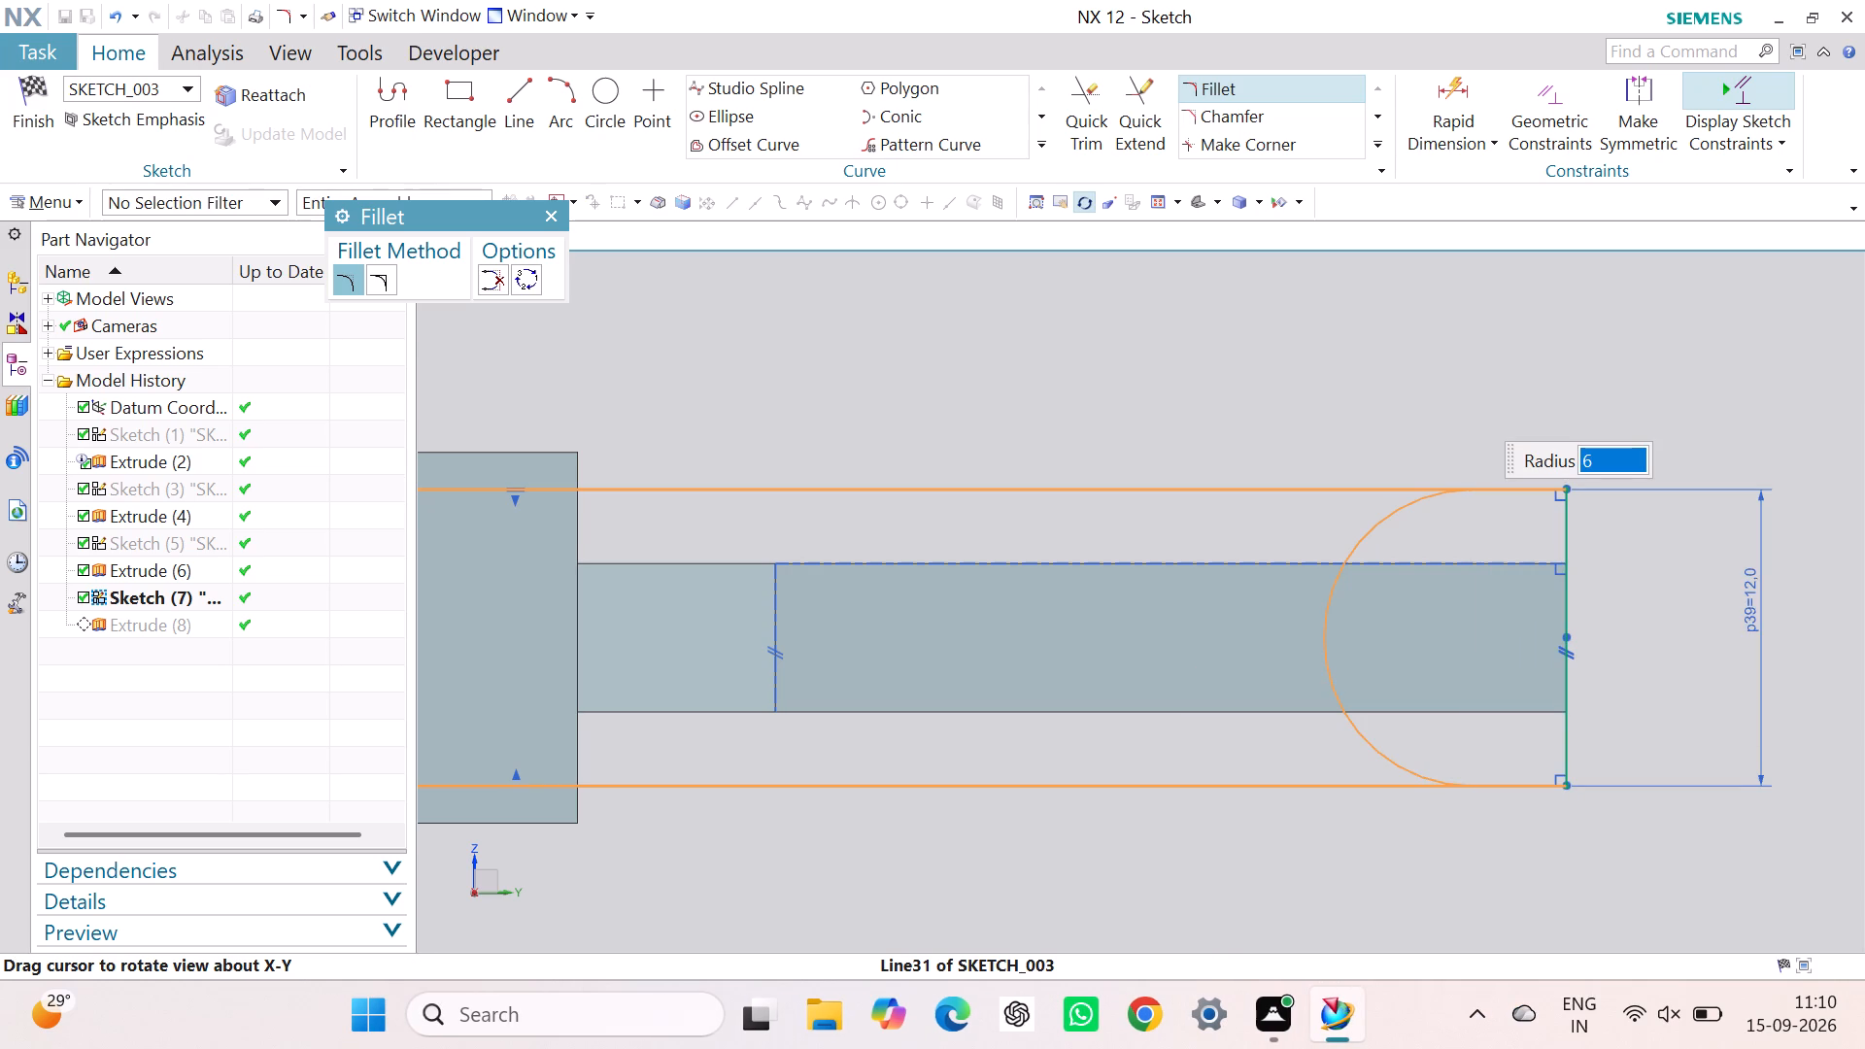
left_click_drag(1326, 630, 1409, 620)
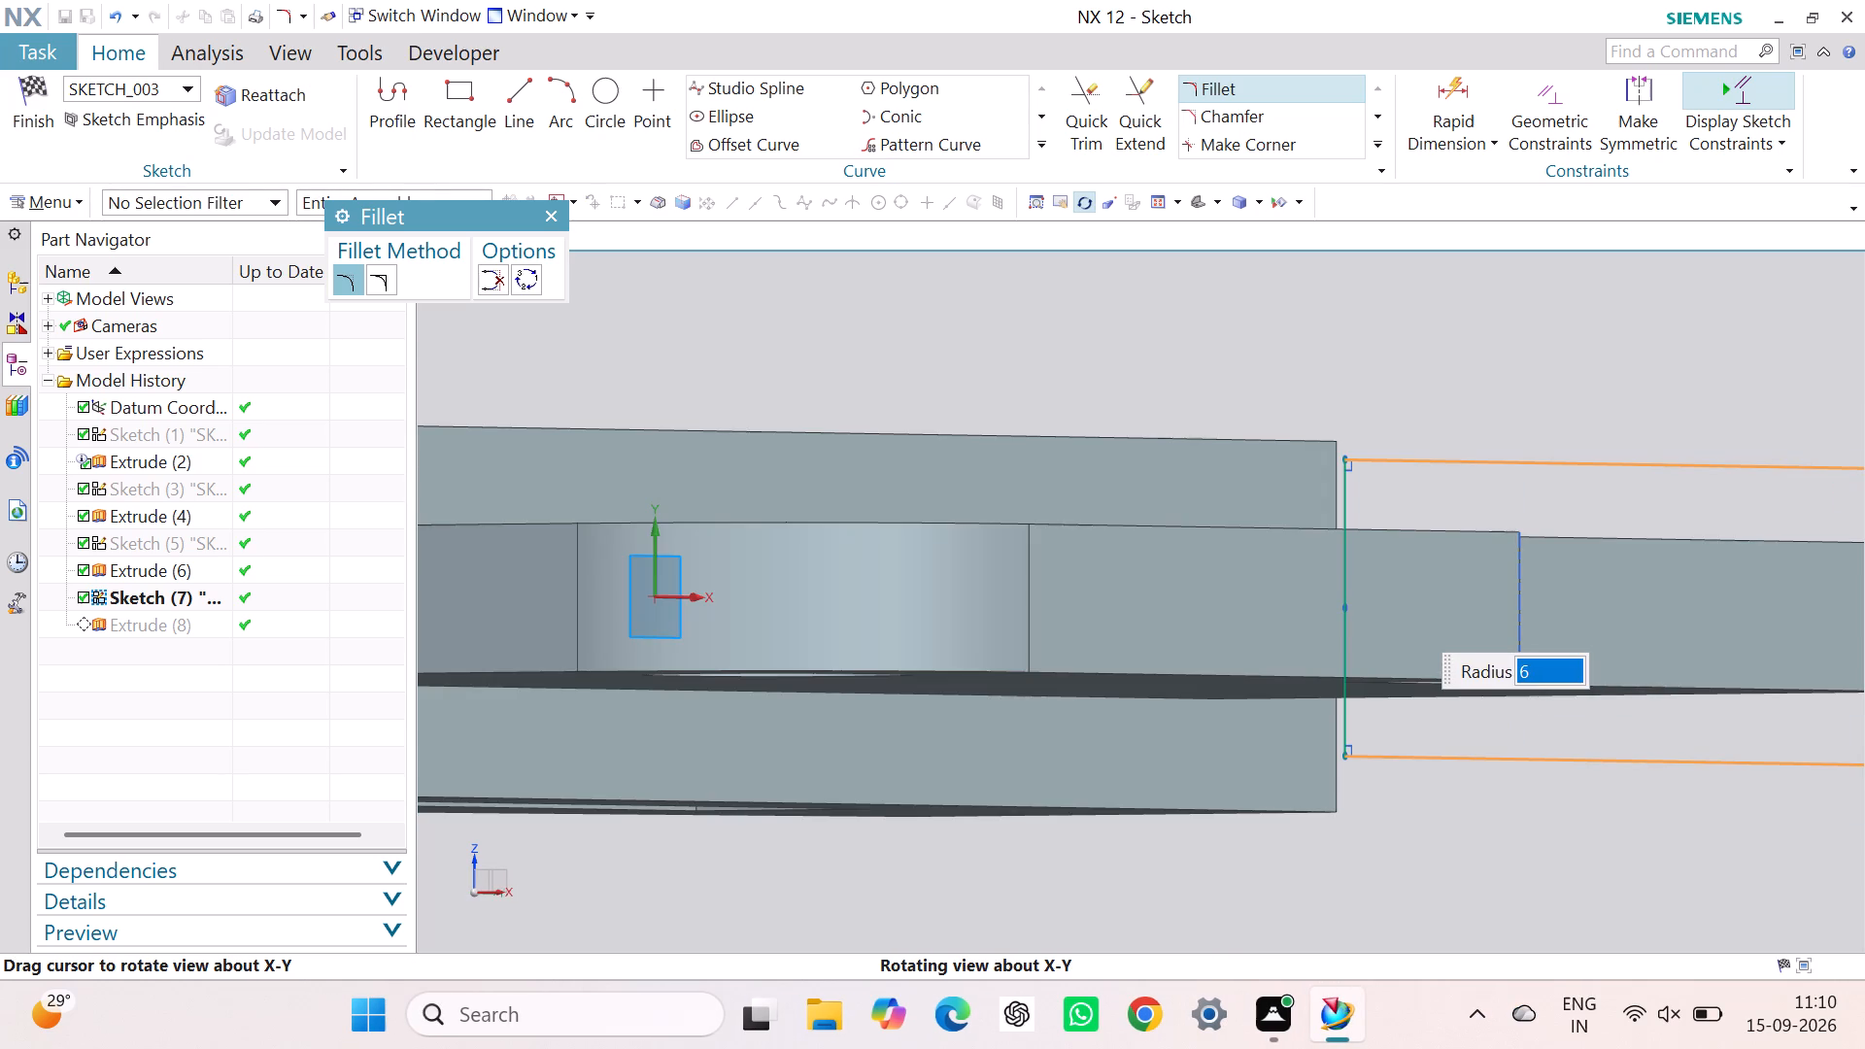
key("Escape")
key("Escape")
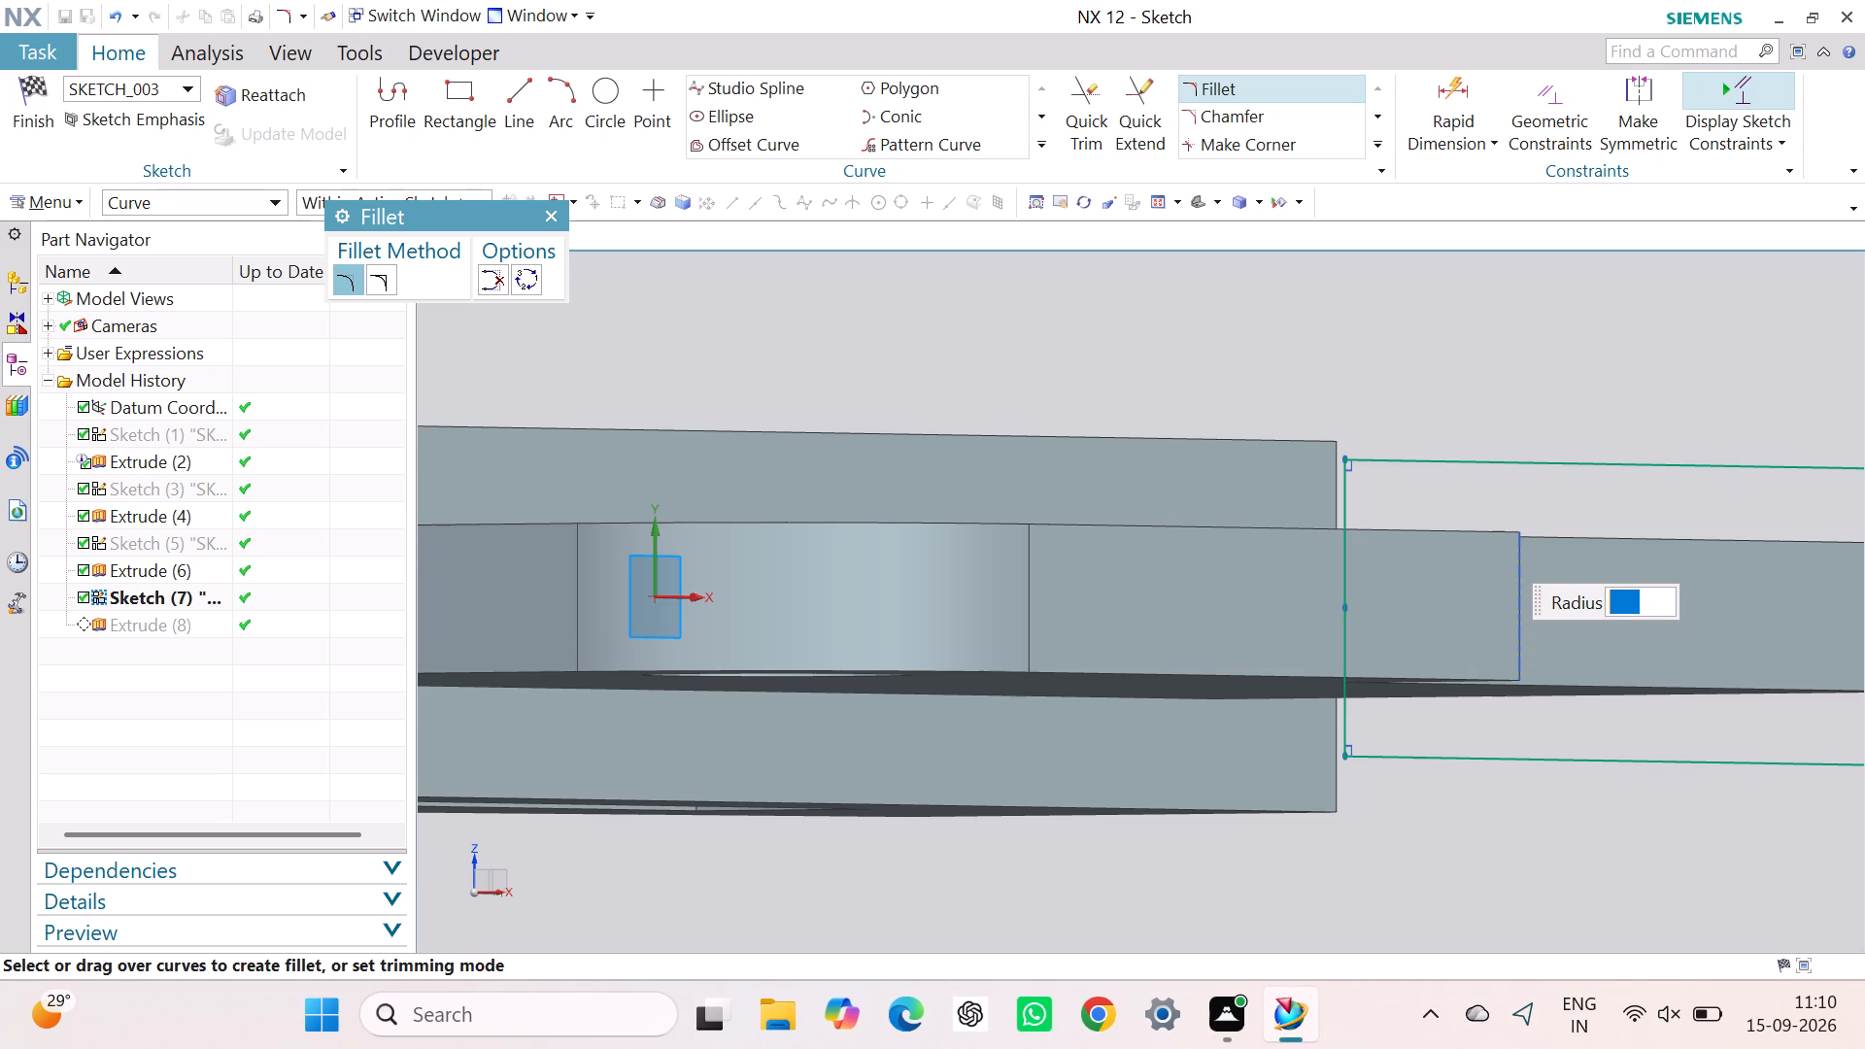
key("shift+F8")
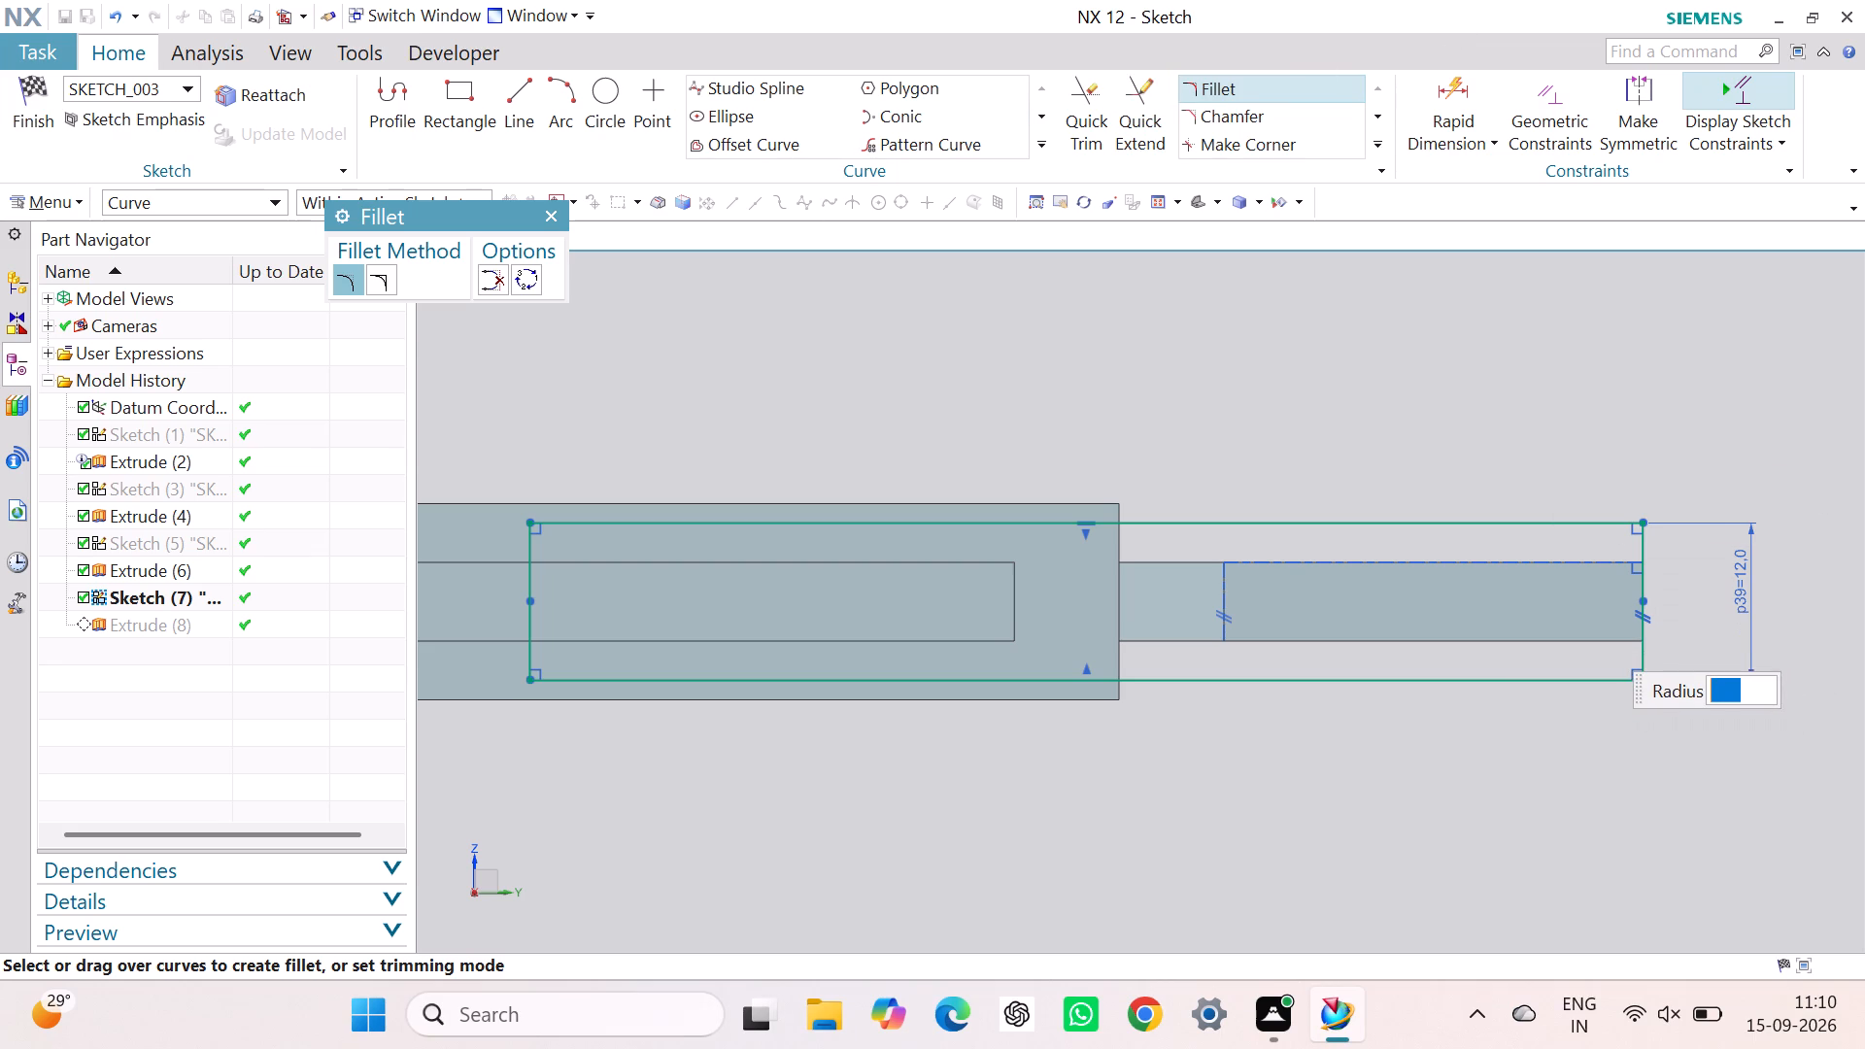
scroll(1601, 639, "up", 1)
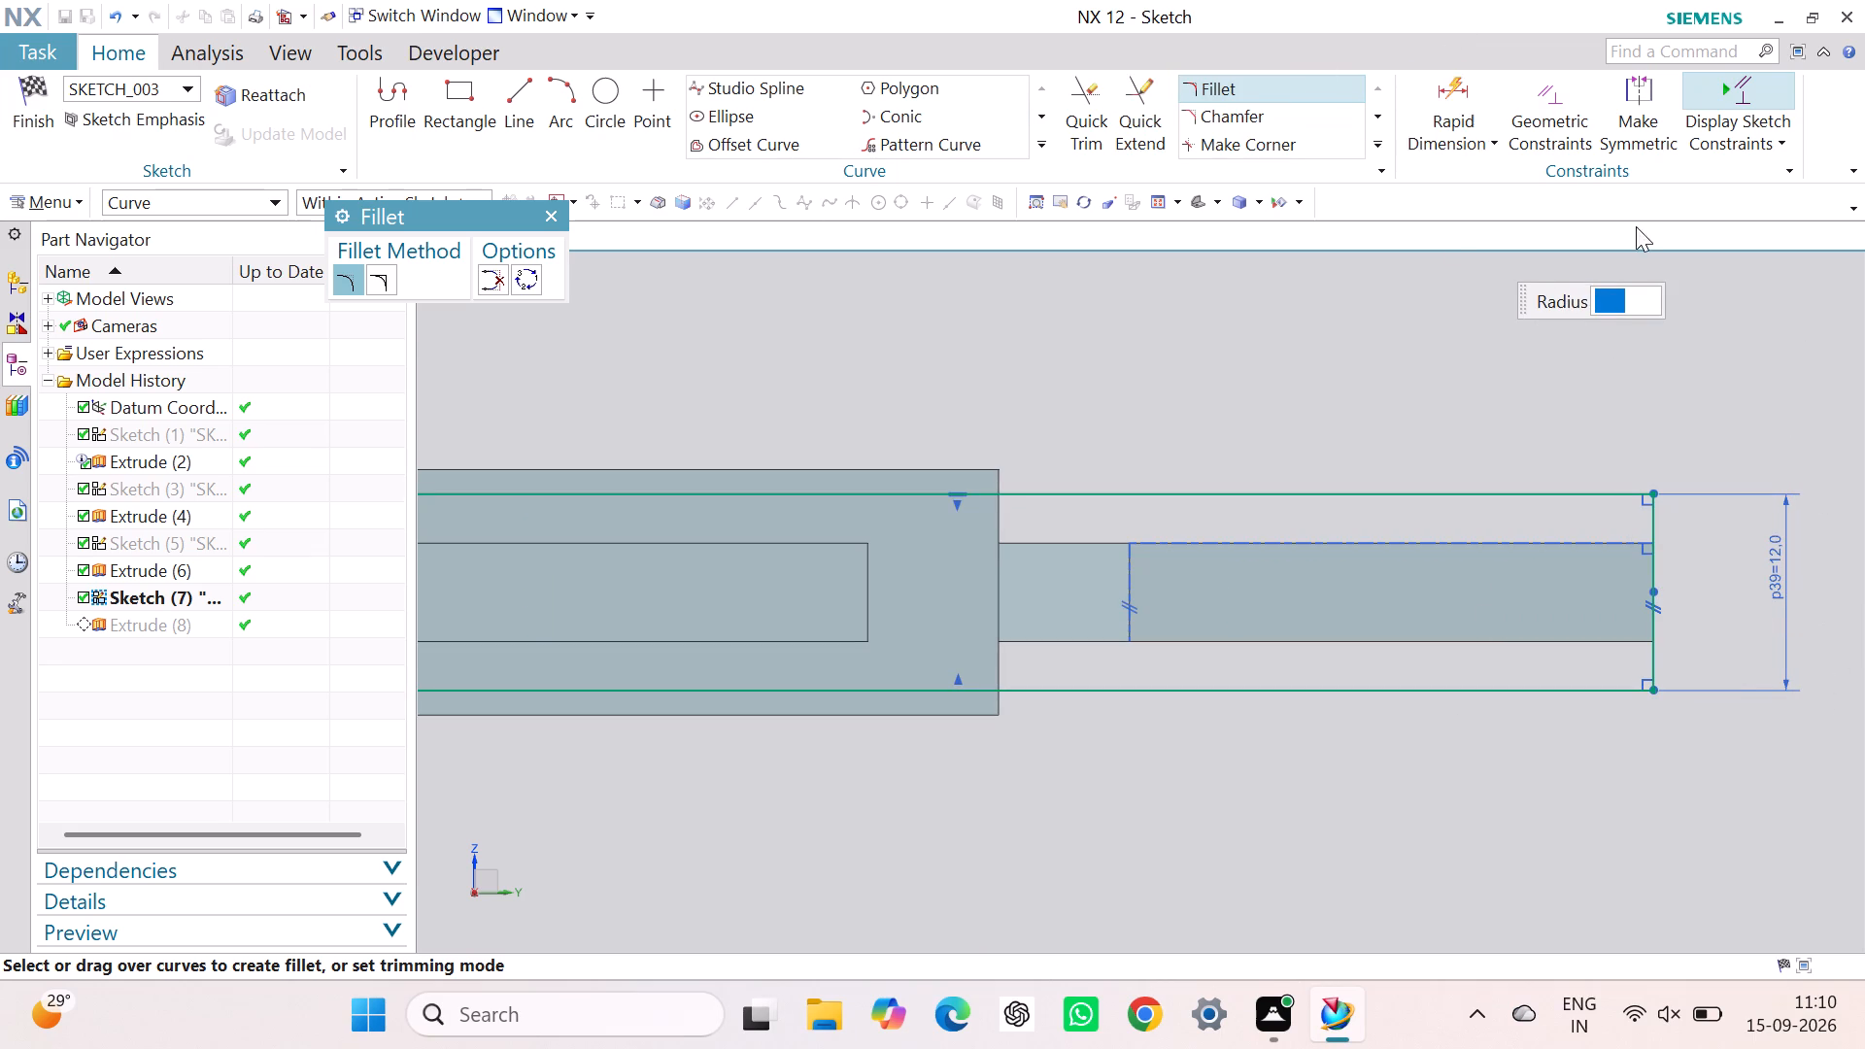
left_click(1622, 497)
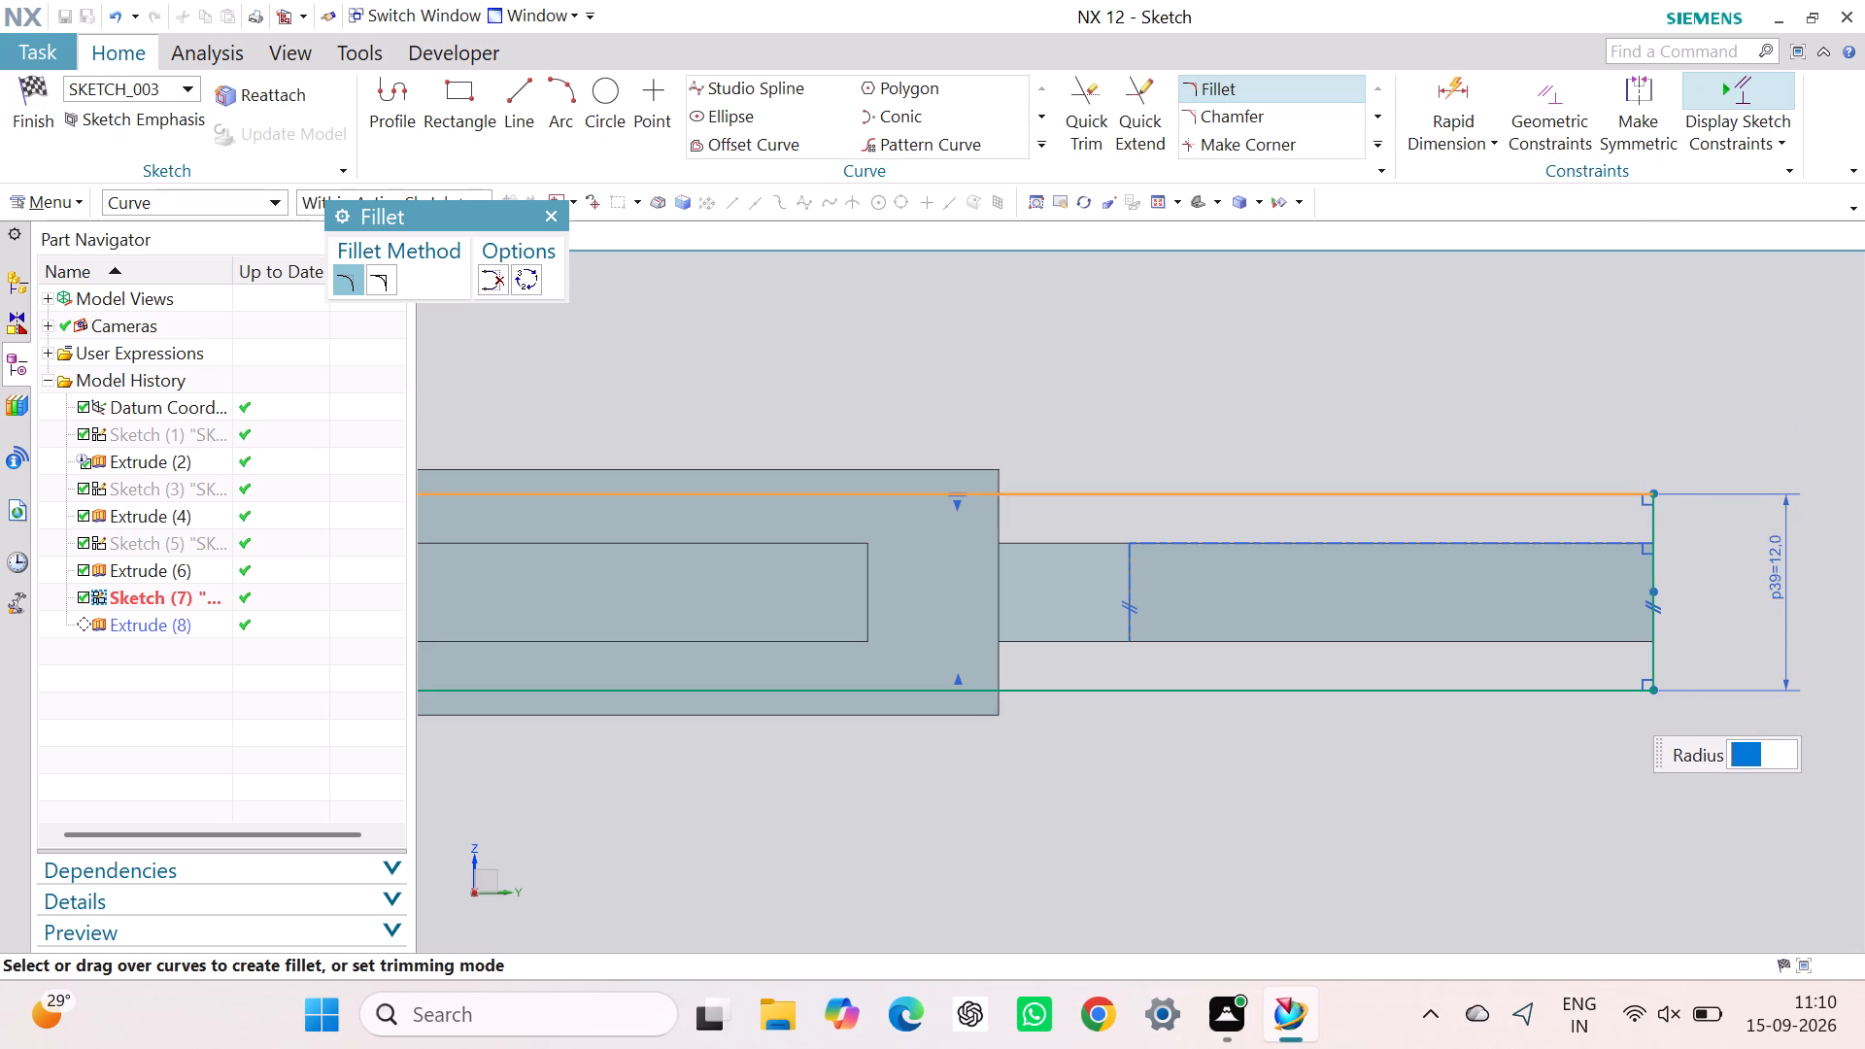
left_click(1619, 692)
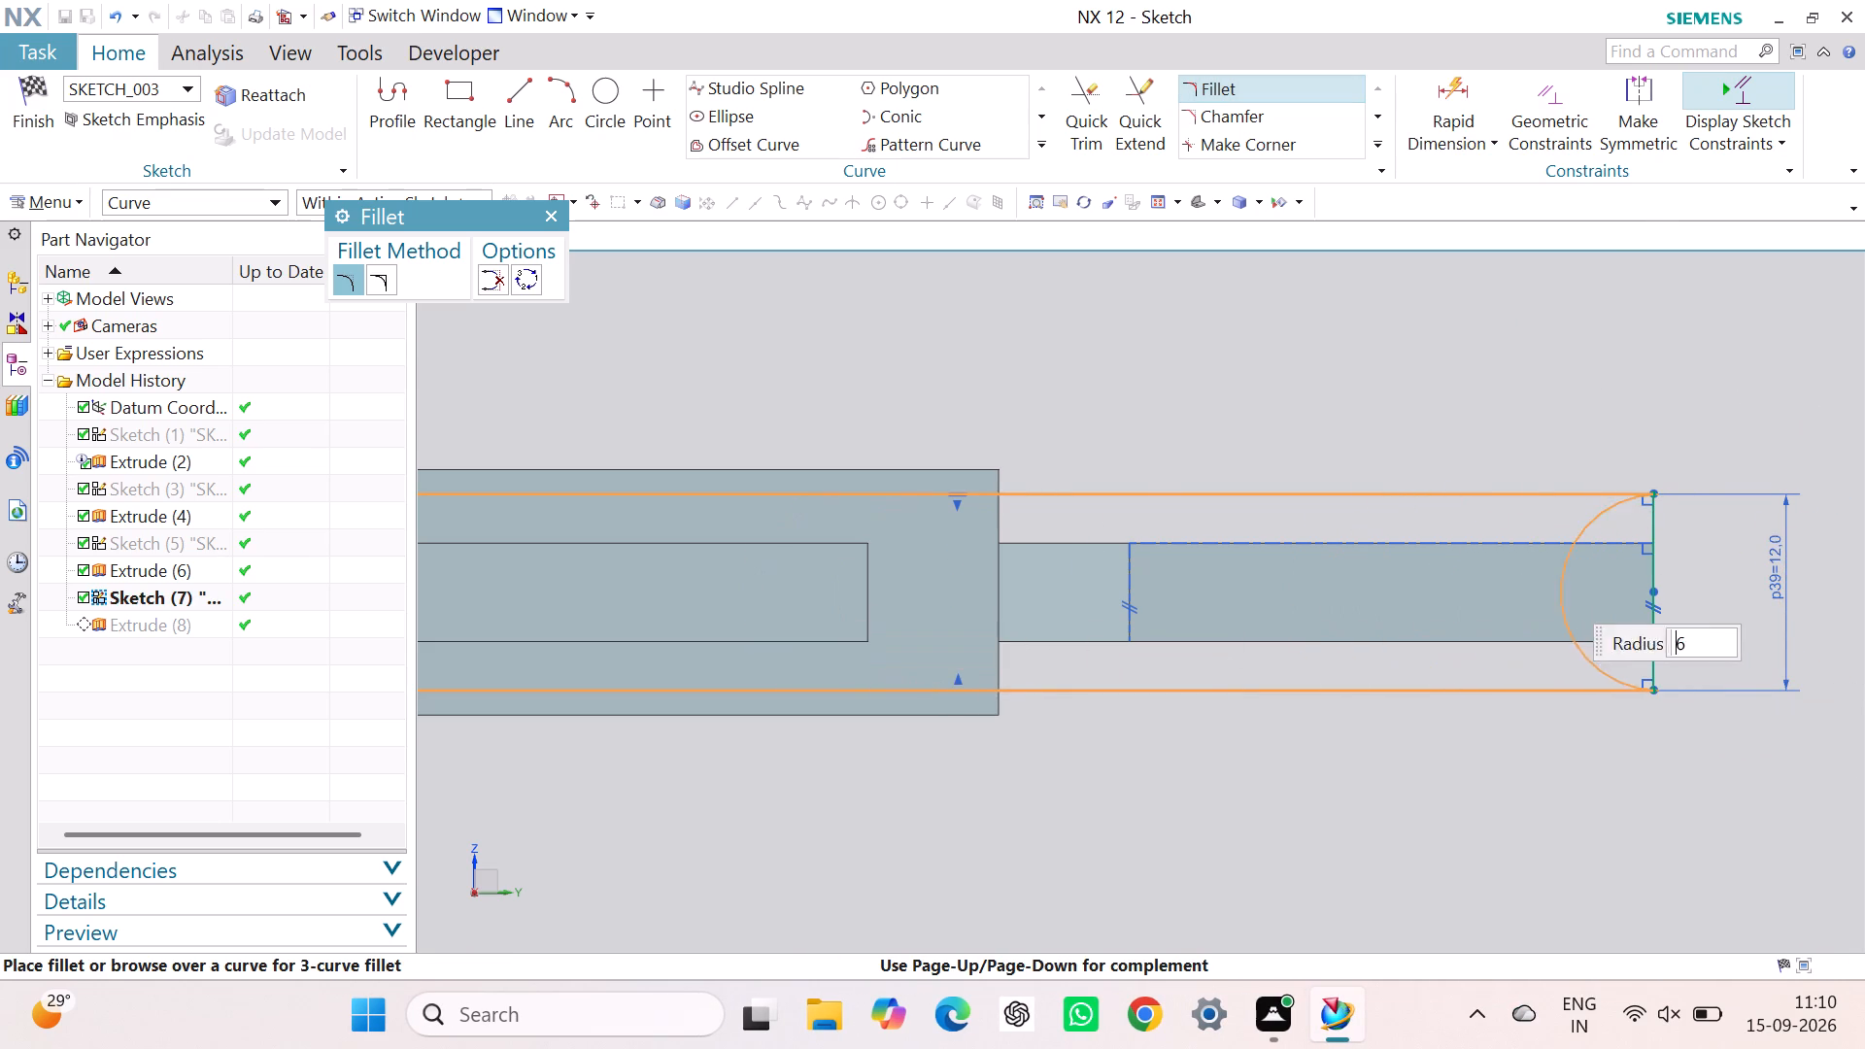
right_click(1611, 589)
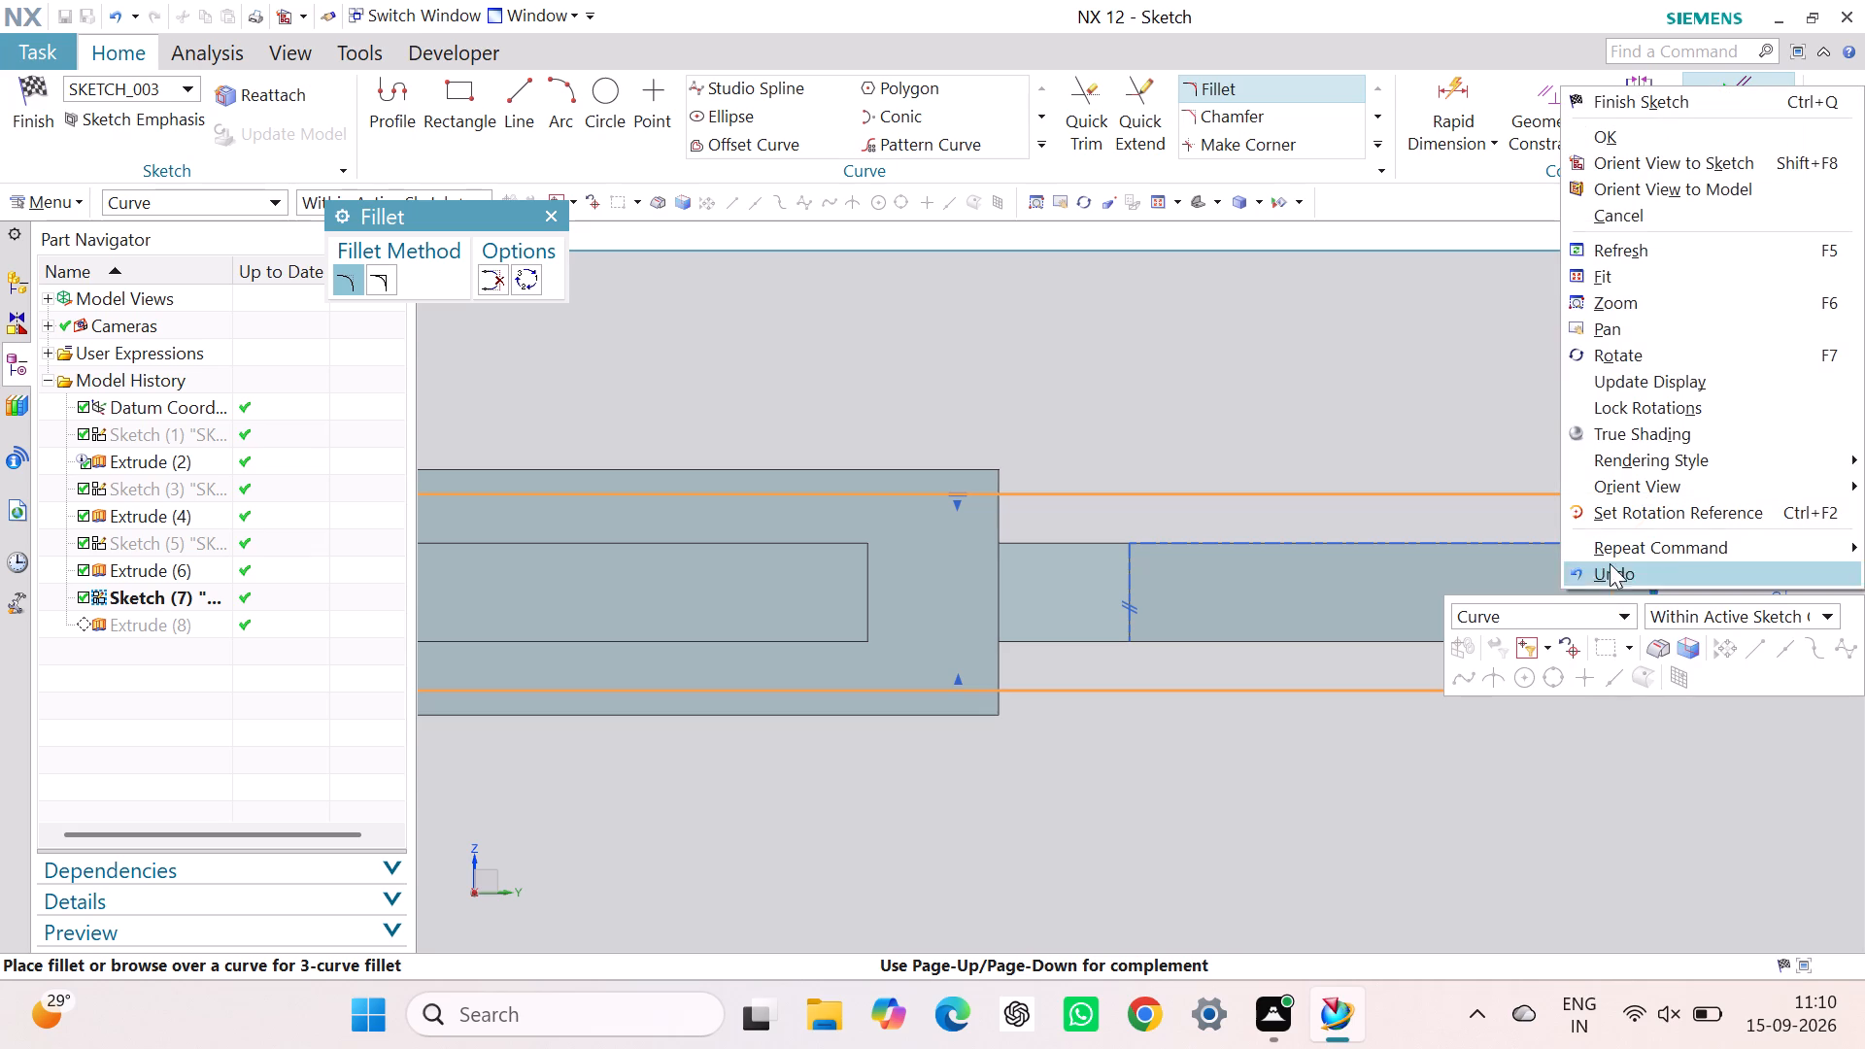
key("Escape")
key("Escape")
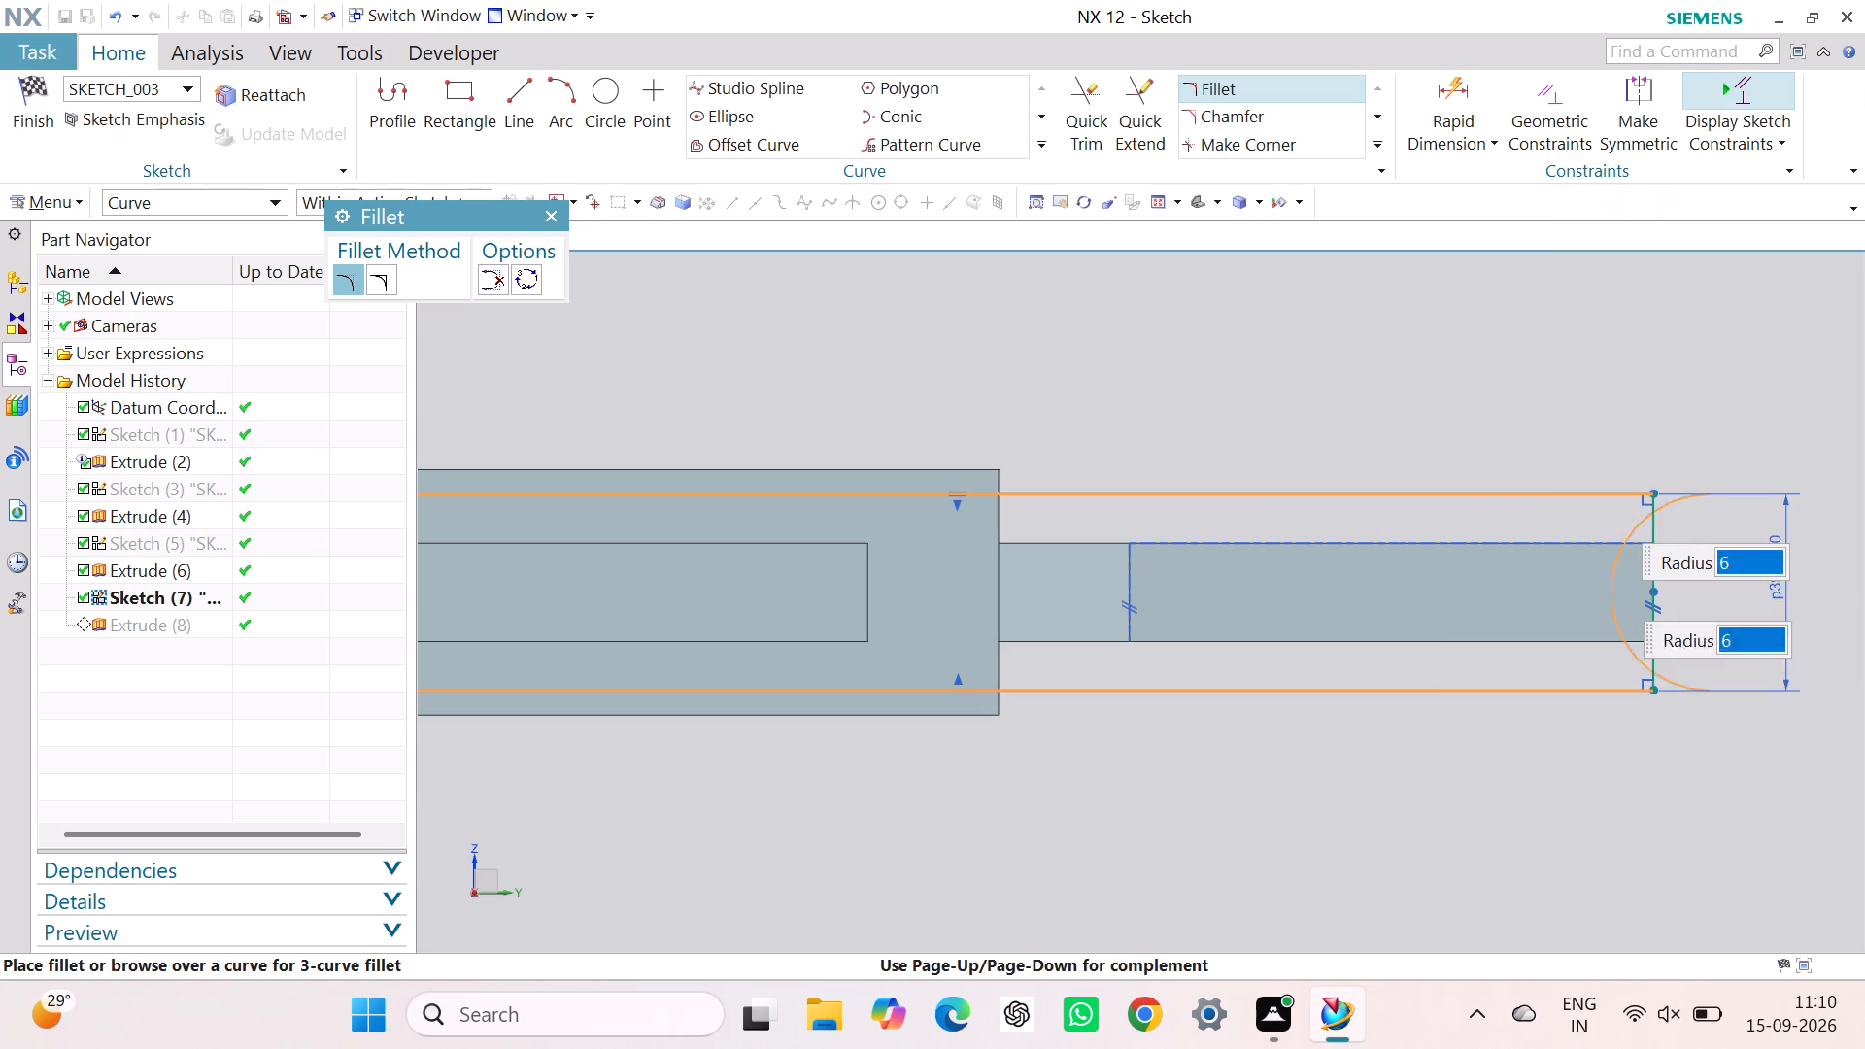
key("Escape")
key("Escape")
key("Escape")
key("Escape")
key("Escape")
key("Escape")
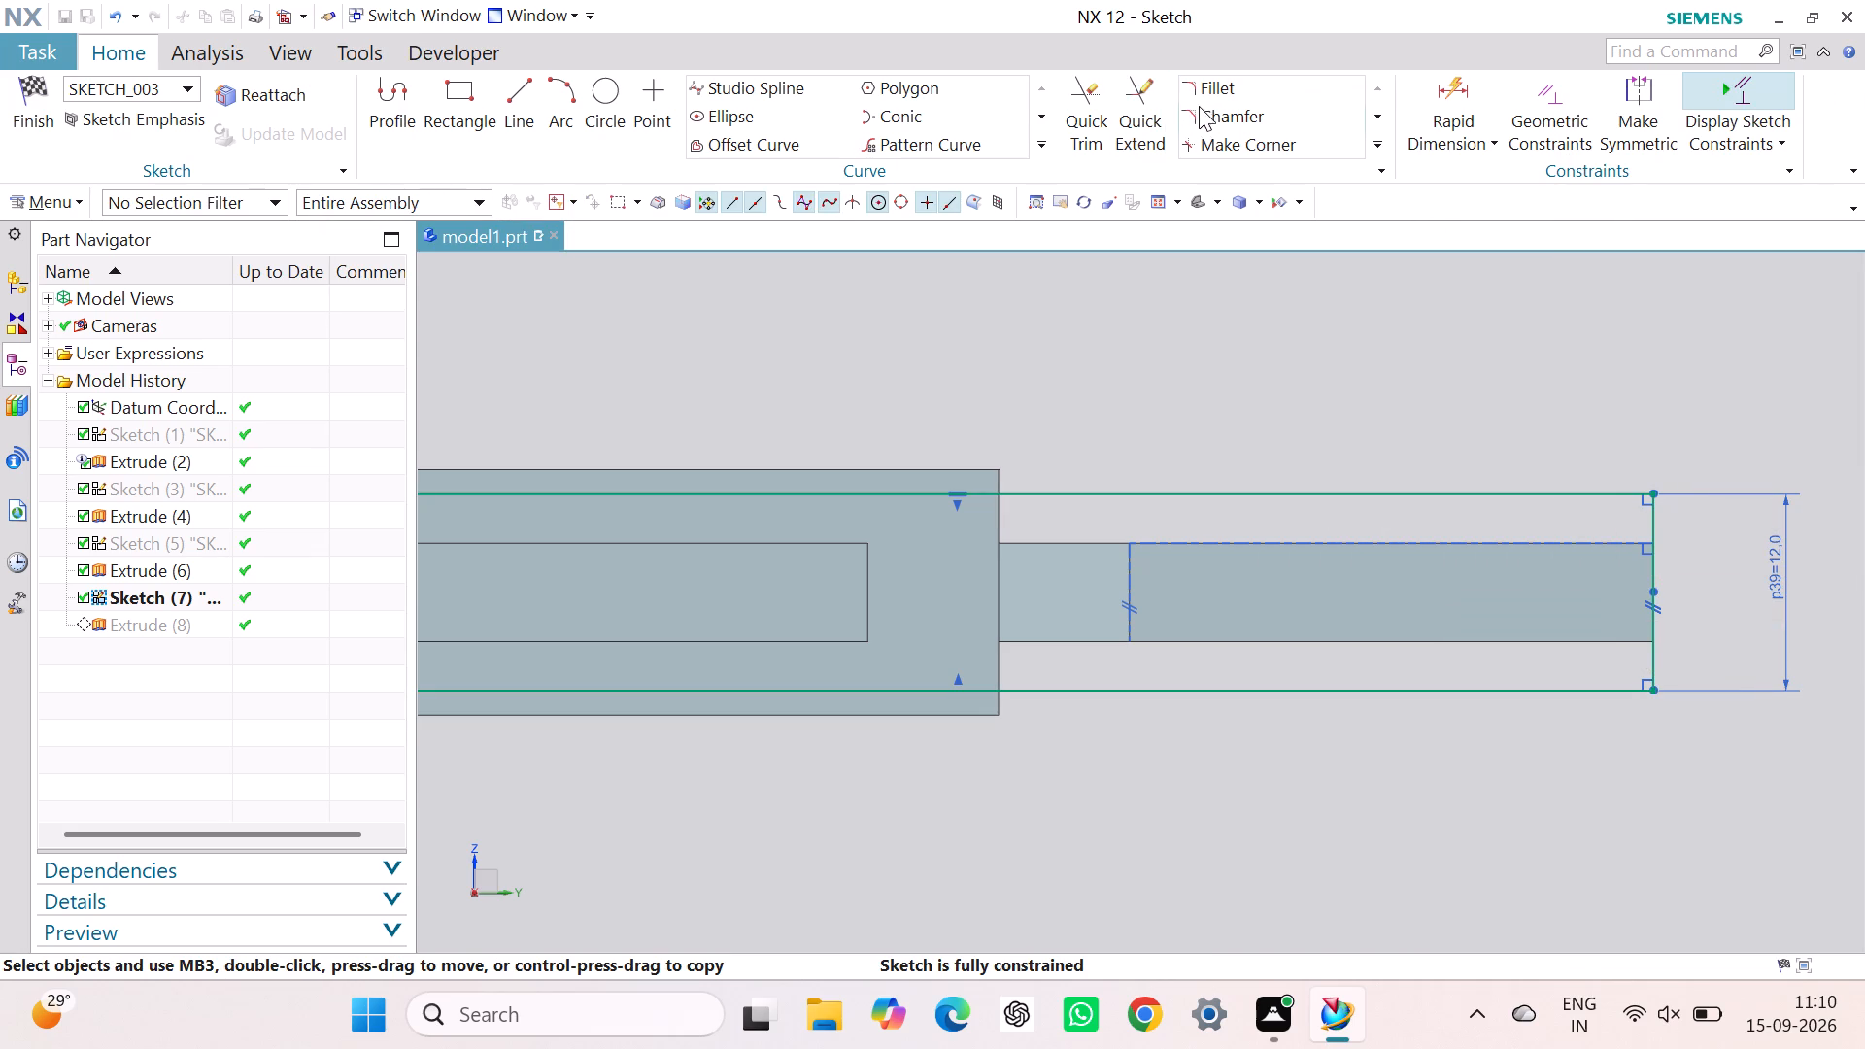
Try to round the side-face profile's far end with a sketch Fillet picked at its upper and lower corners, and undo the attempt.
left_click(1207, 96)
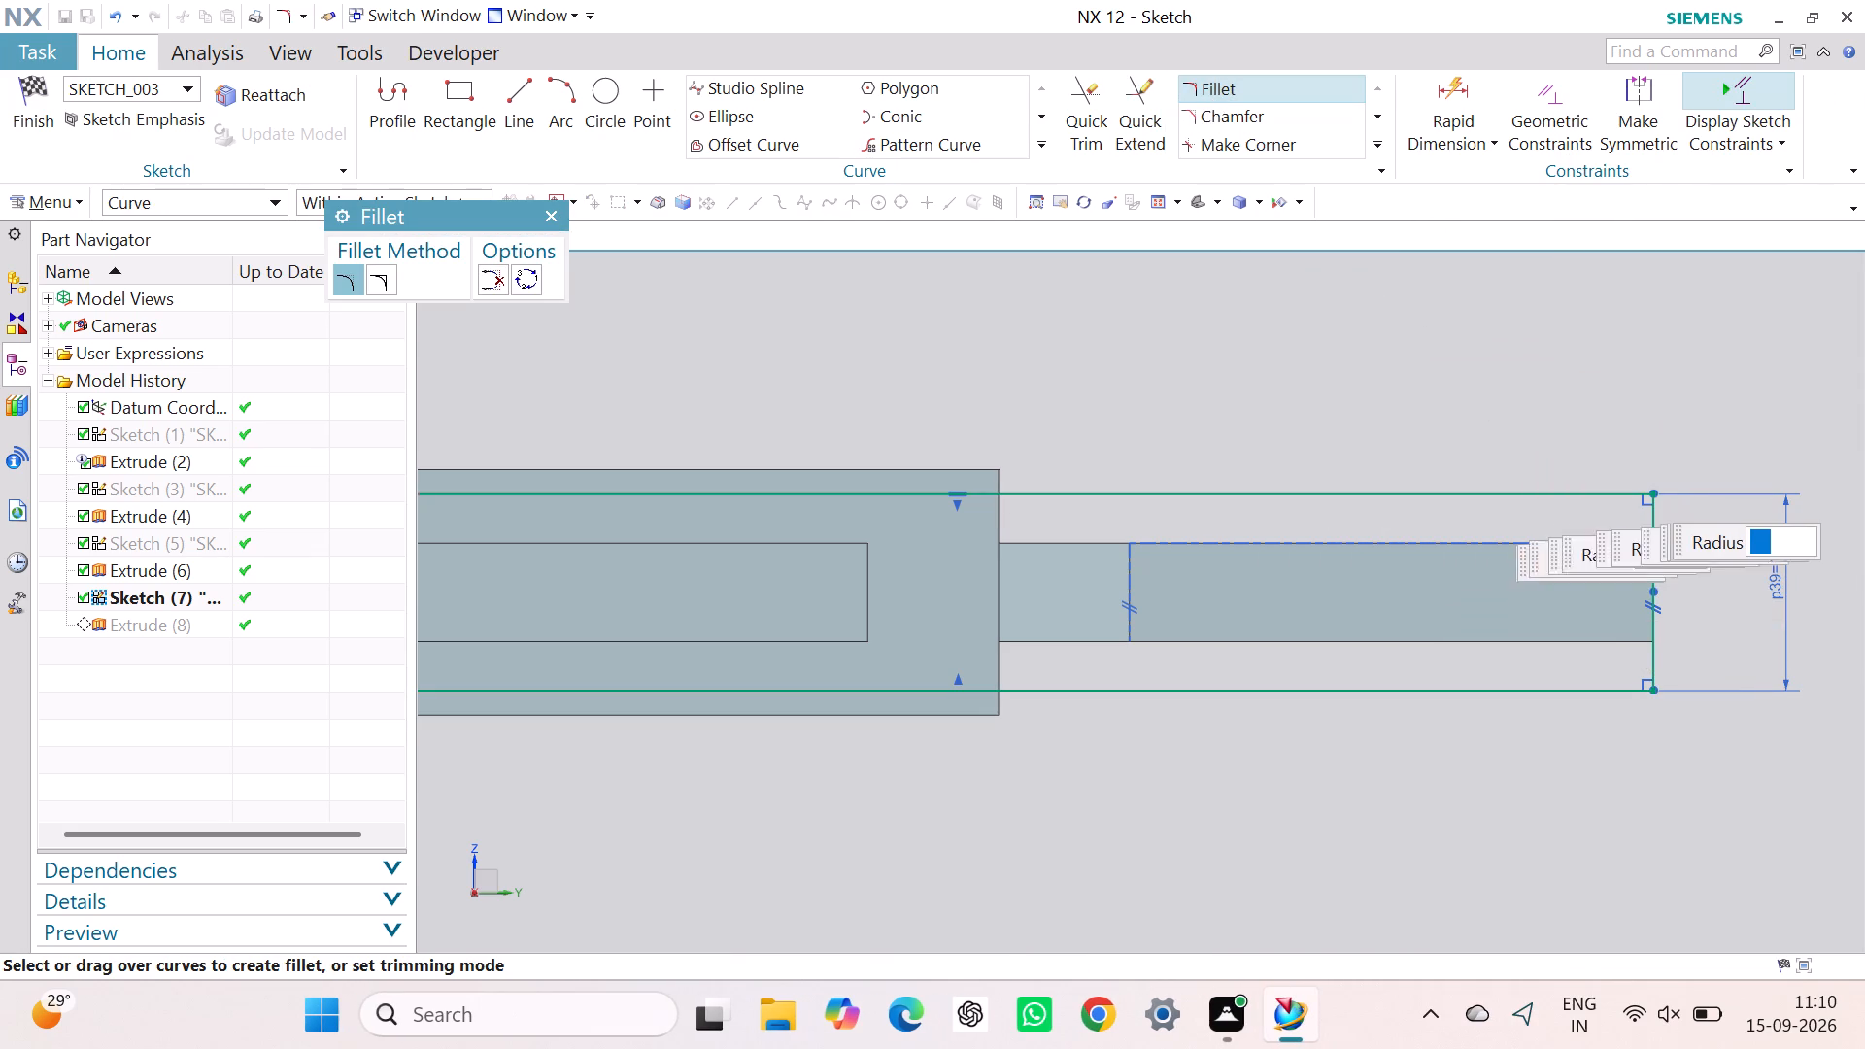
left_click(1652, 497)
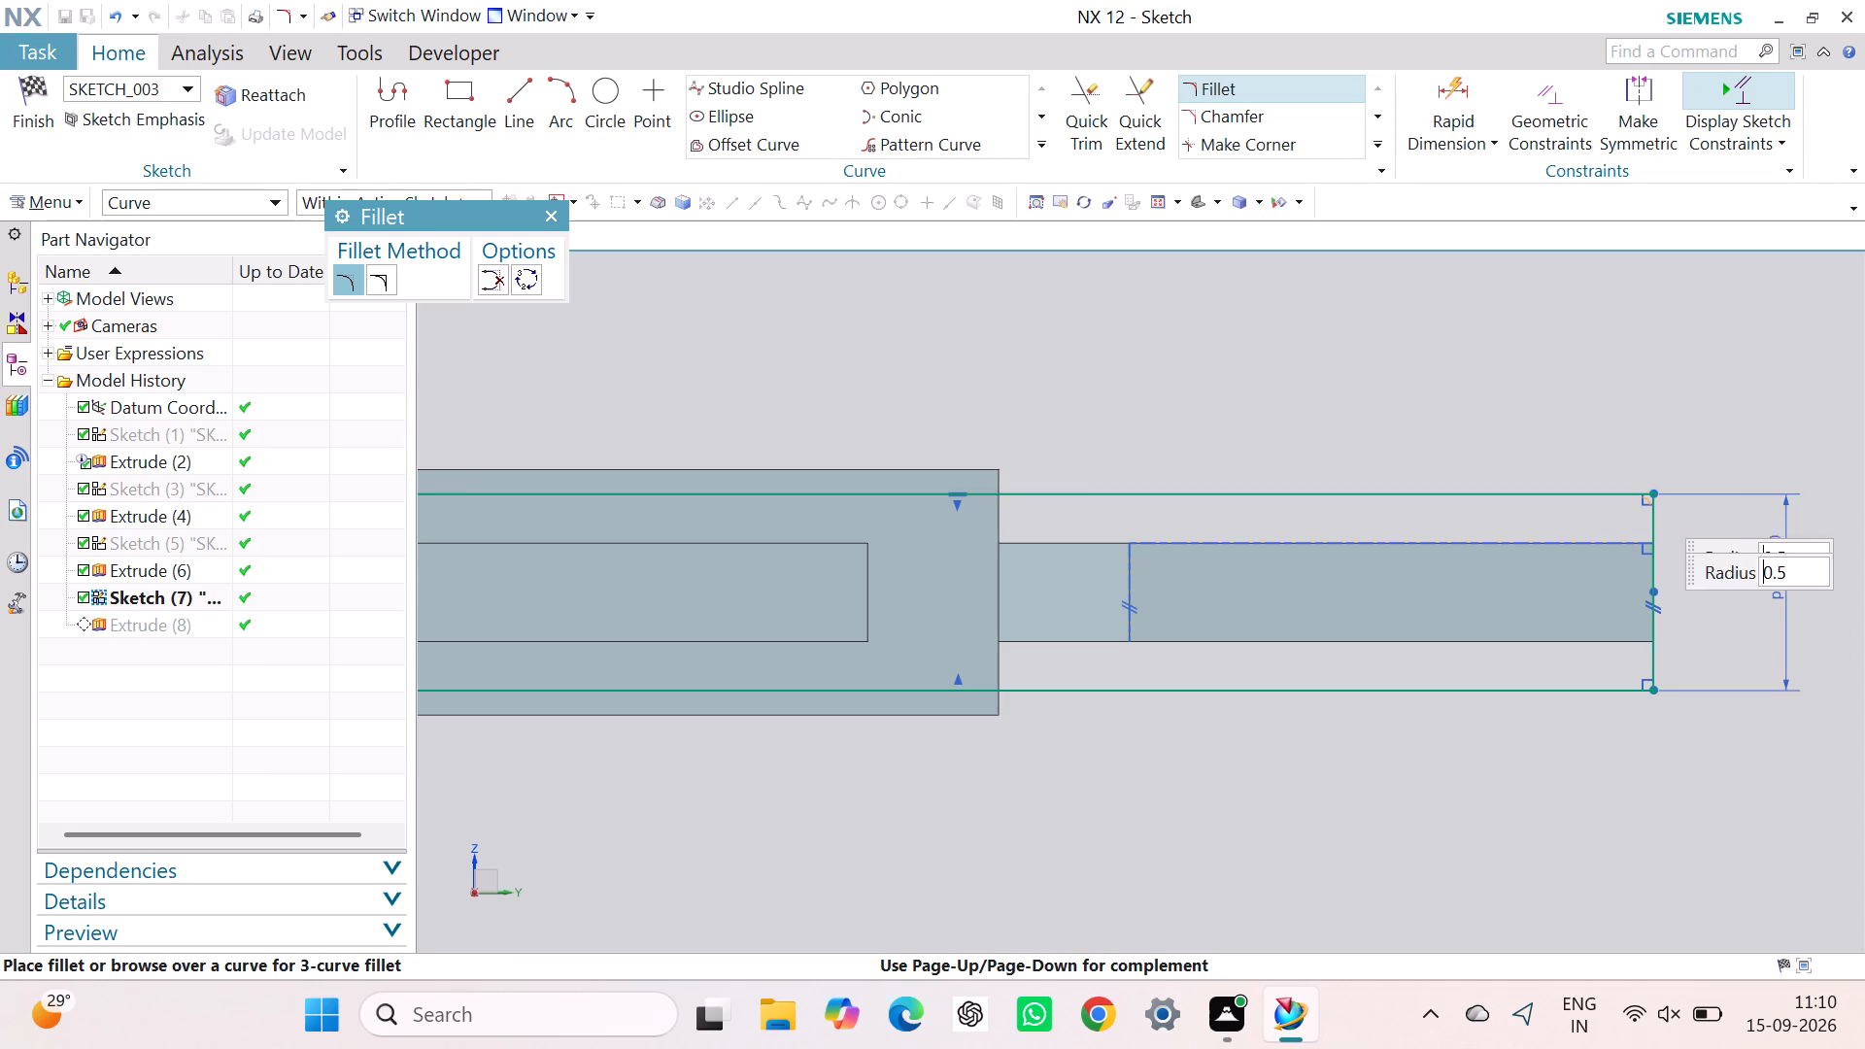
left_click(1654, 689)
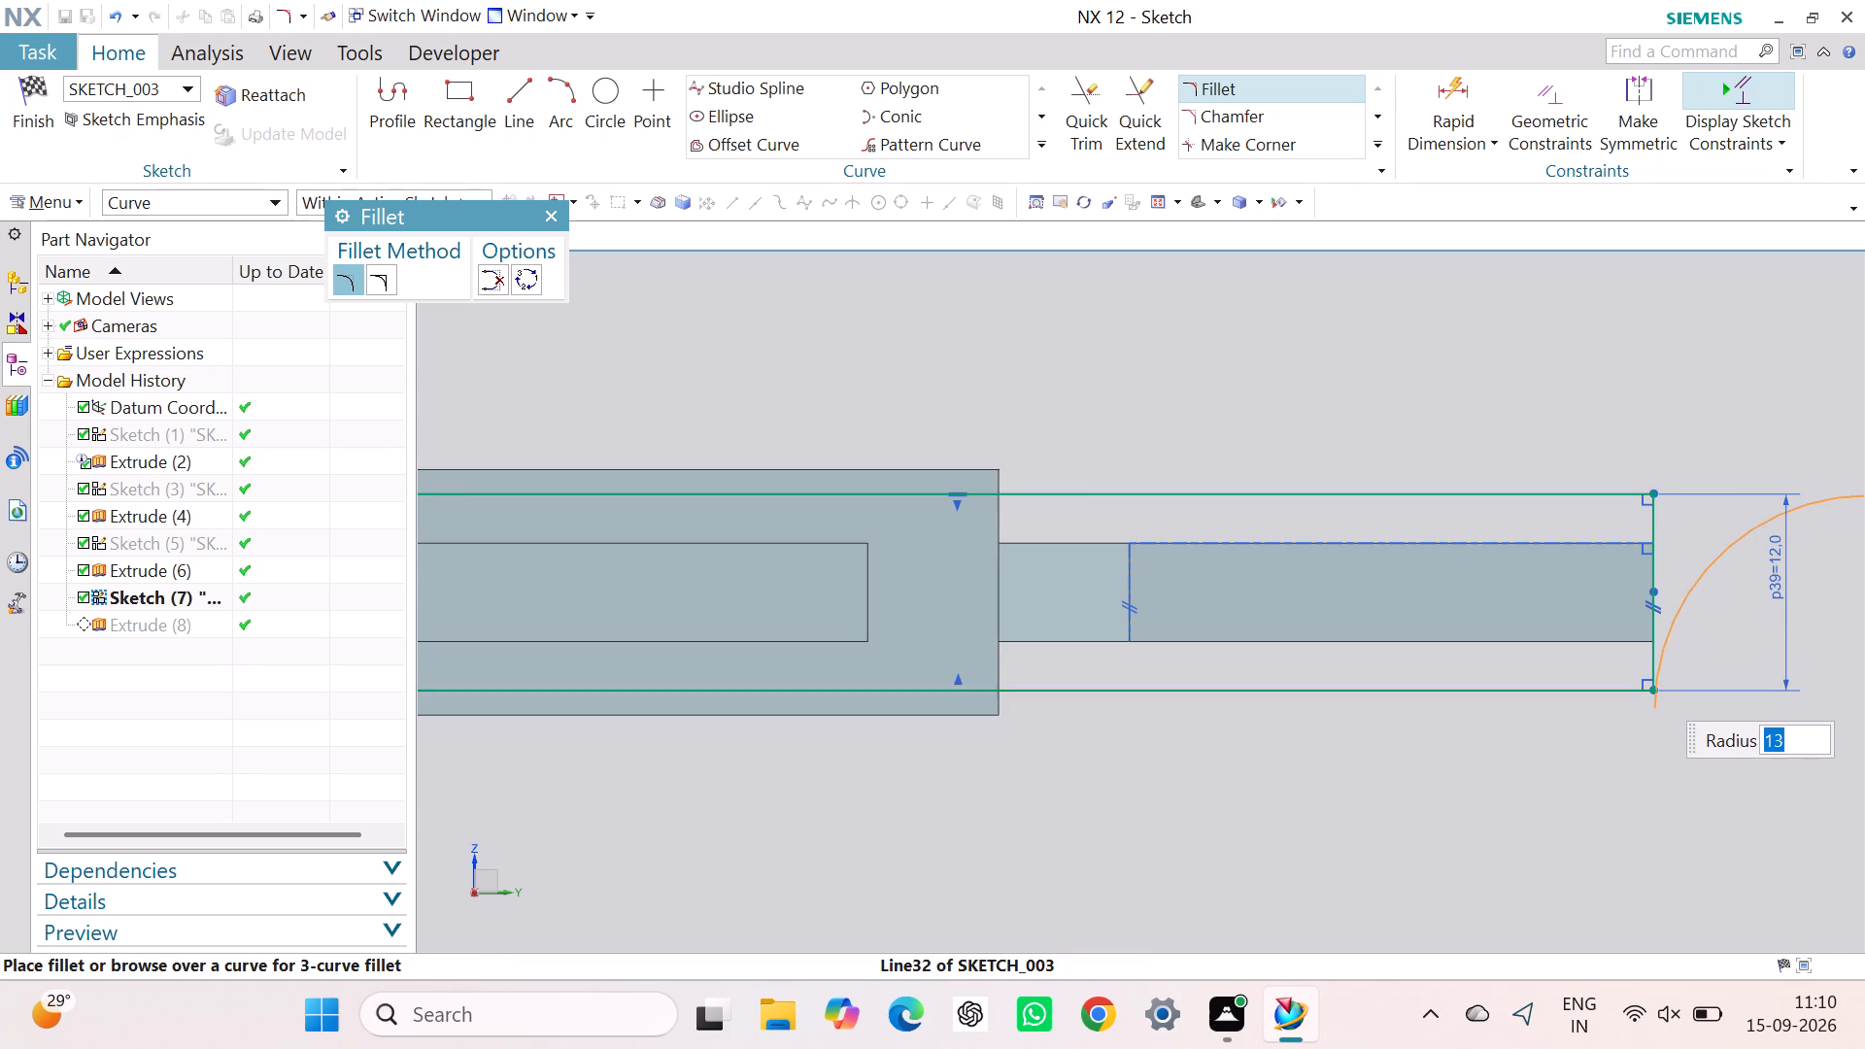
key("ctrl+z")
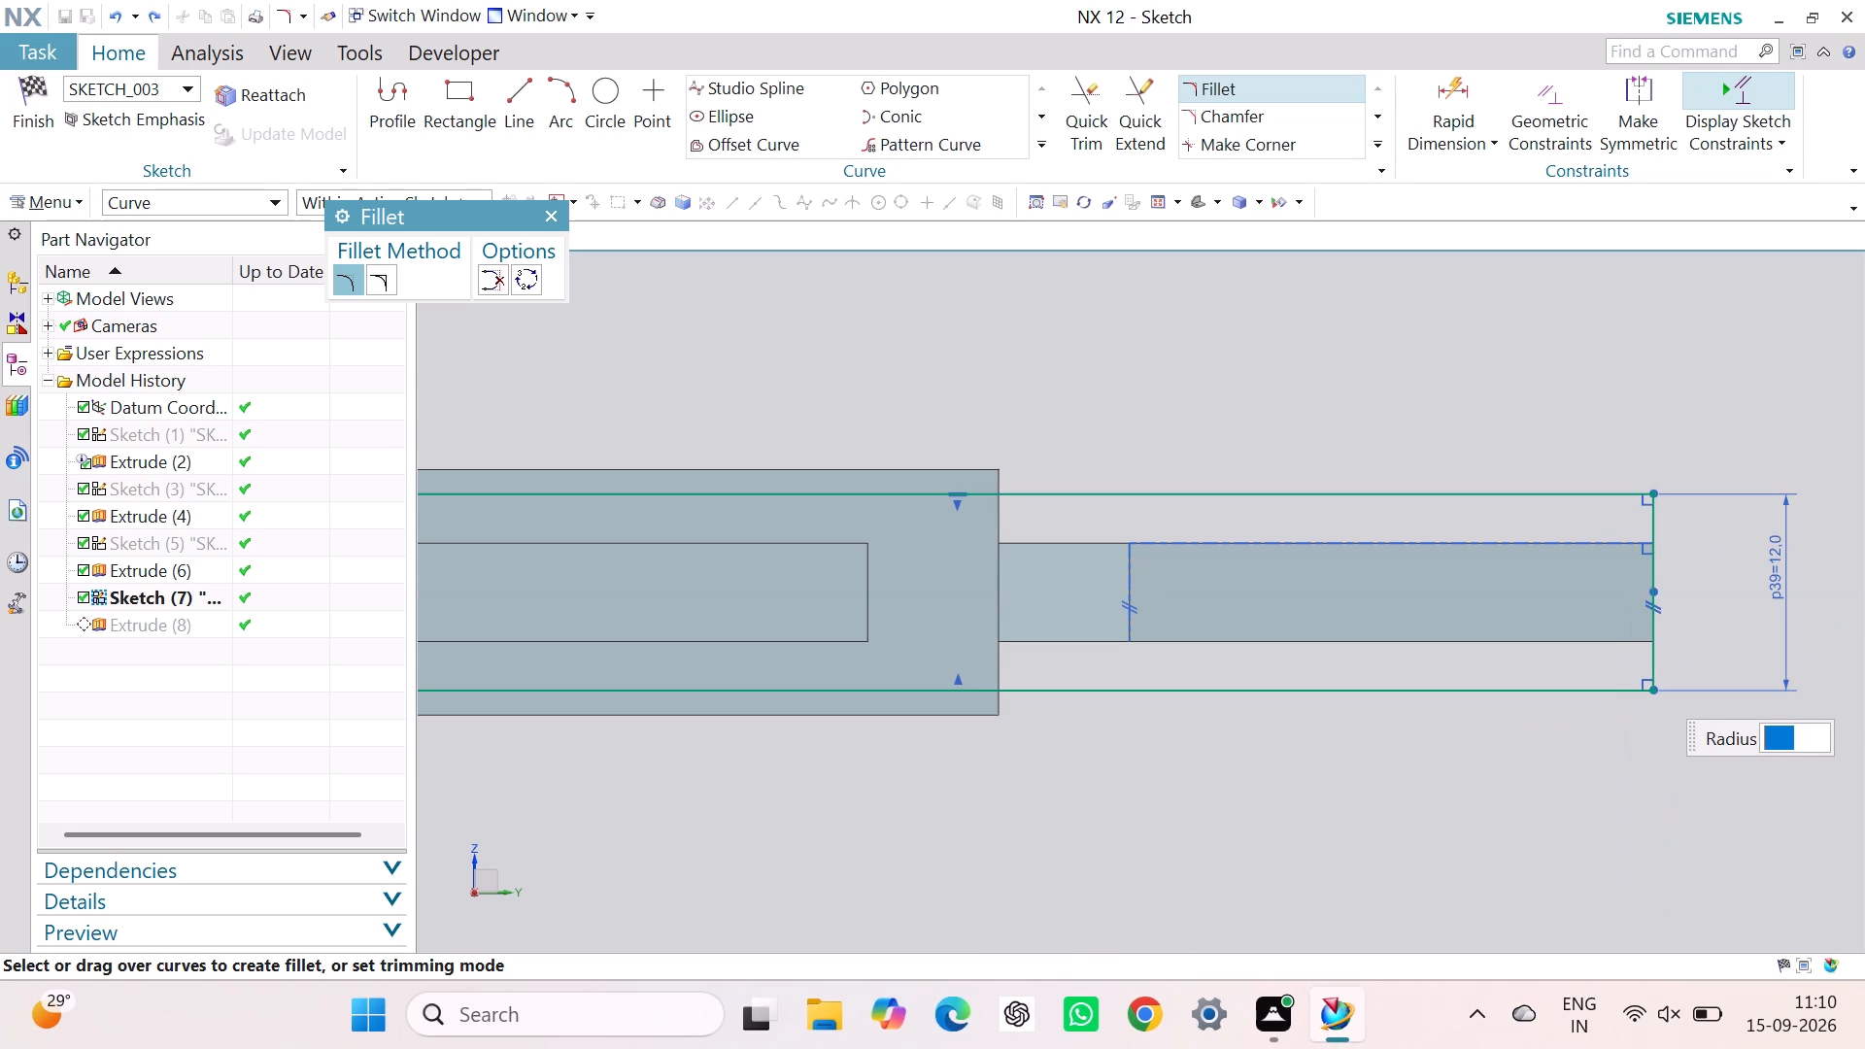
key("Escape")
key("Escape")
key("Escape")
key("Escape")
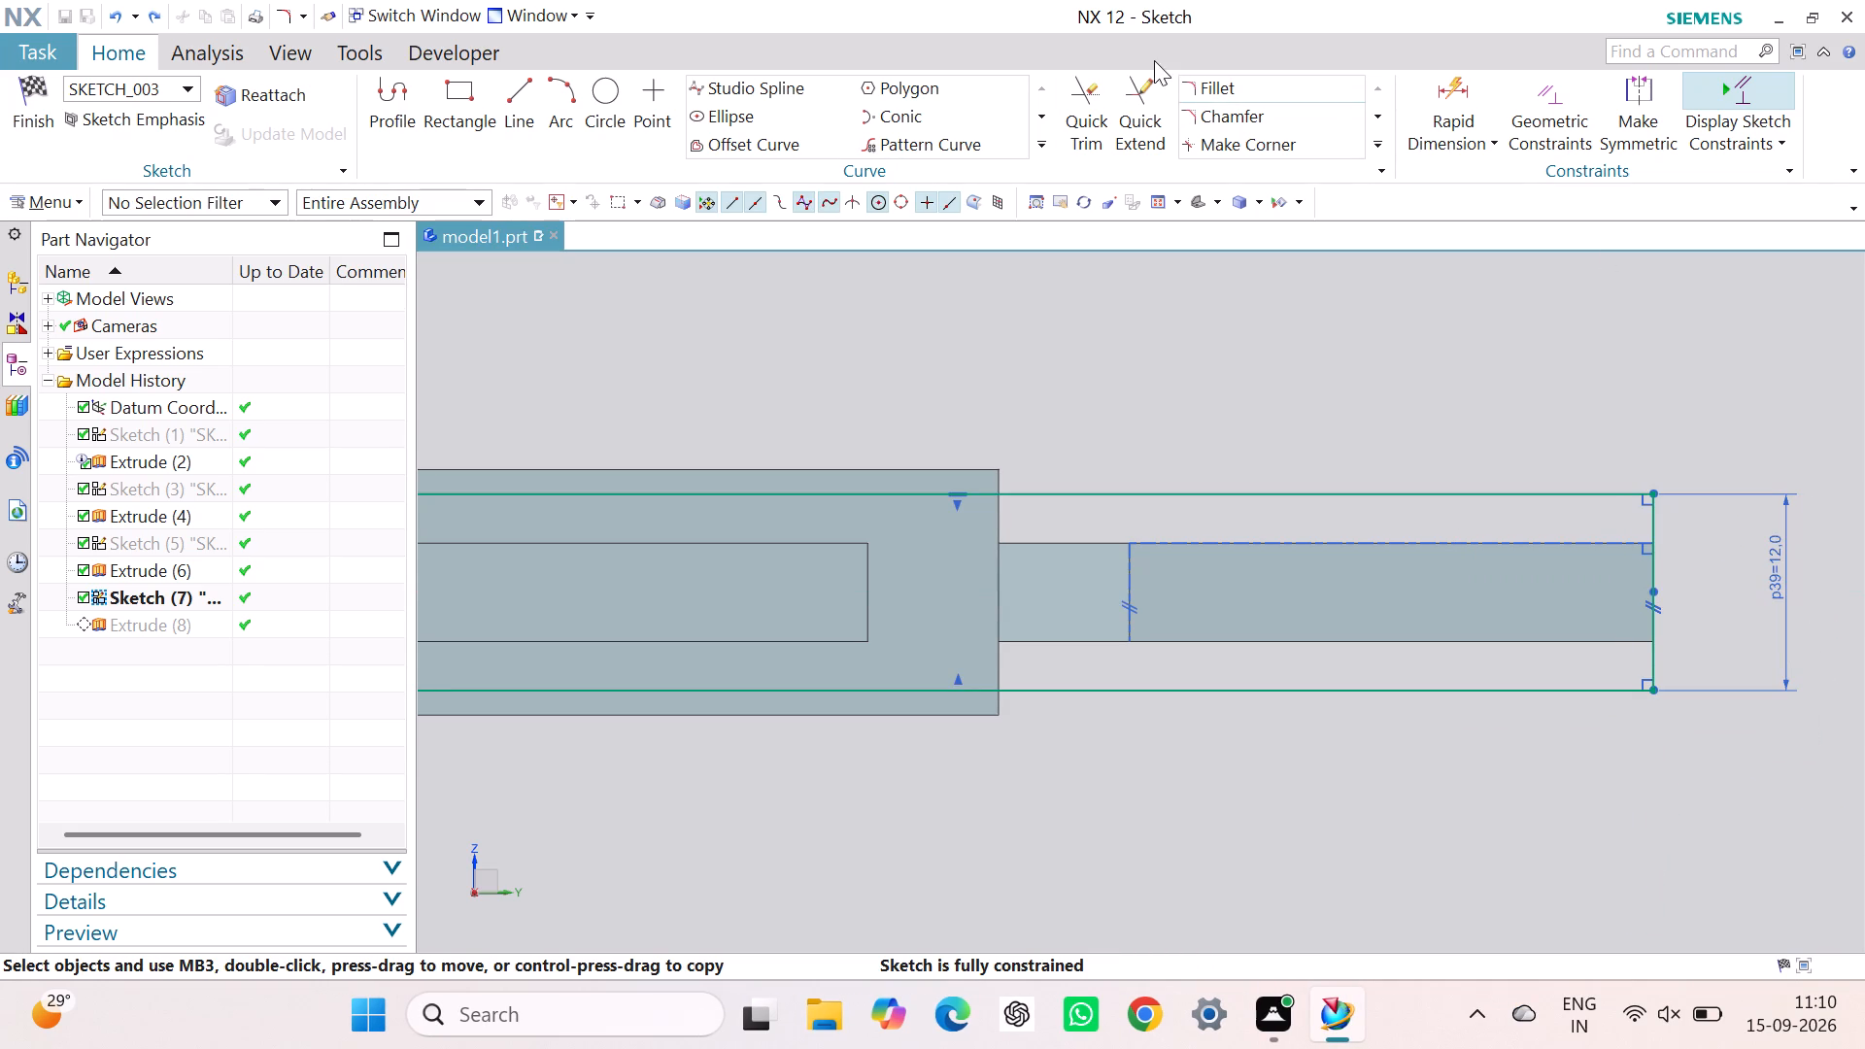
Round the profile's far end with a radius 6 sketch Fillet between the lower and upper long lines, bulging outward.
left_click(1231, 92)
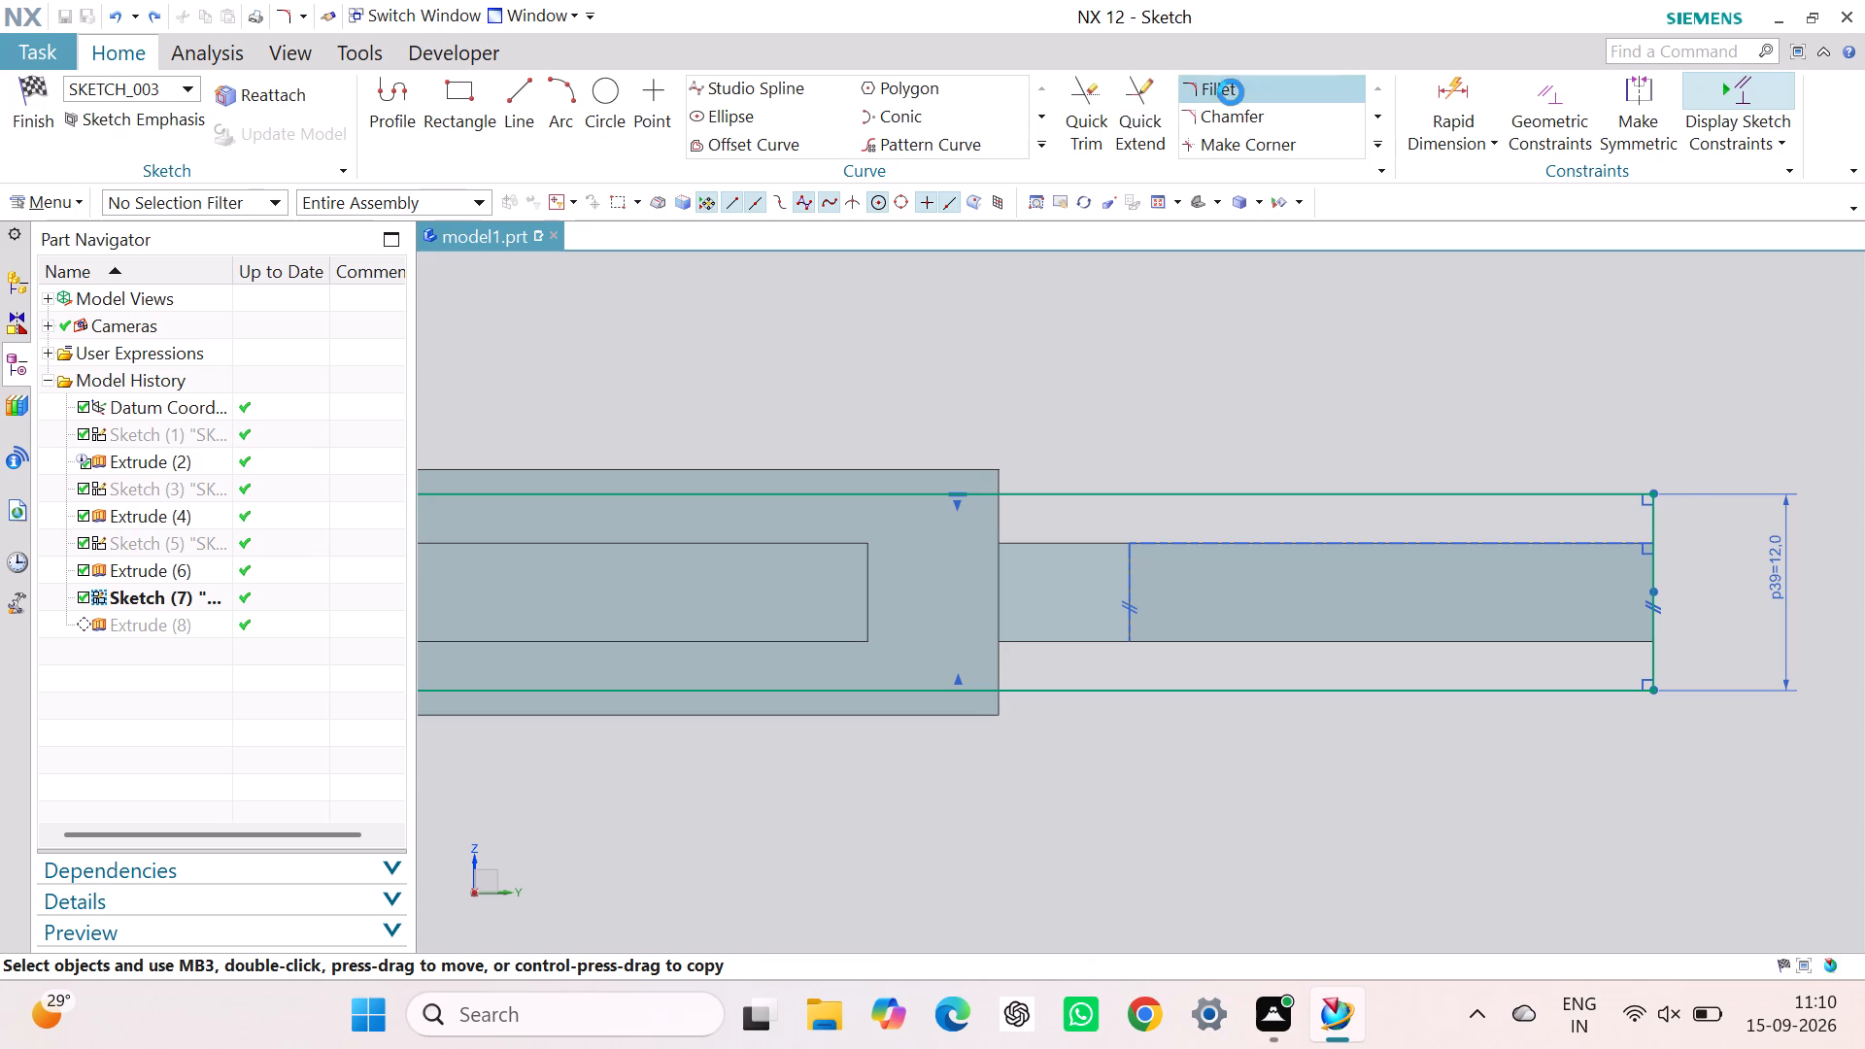
left_click(1018, 691)
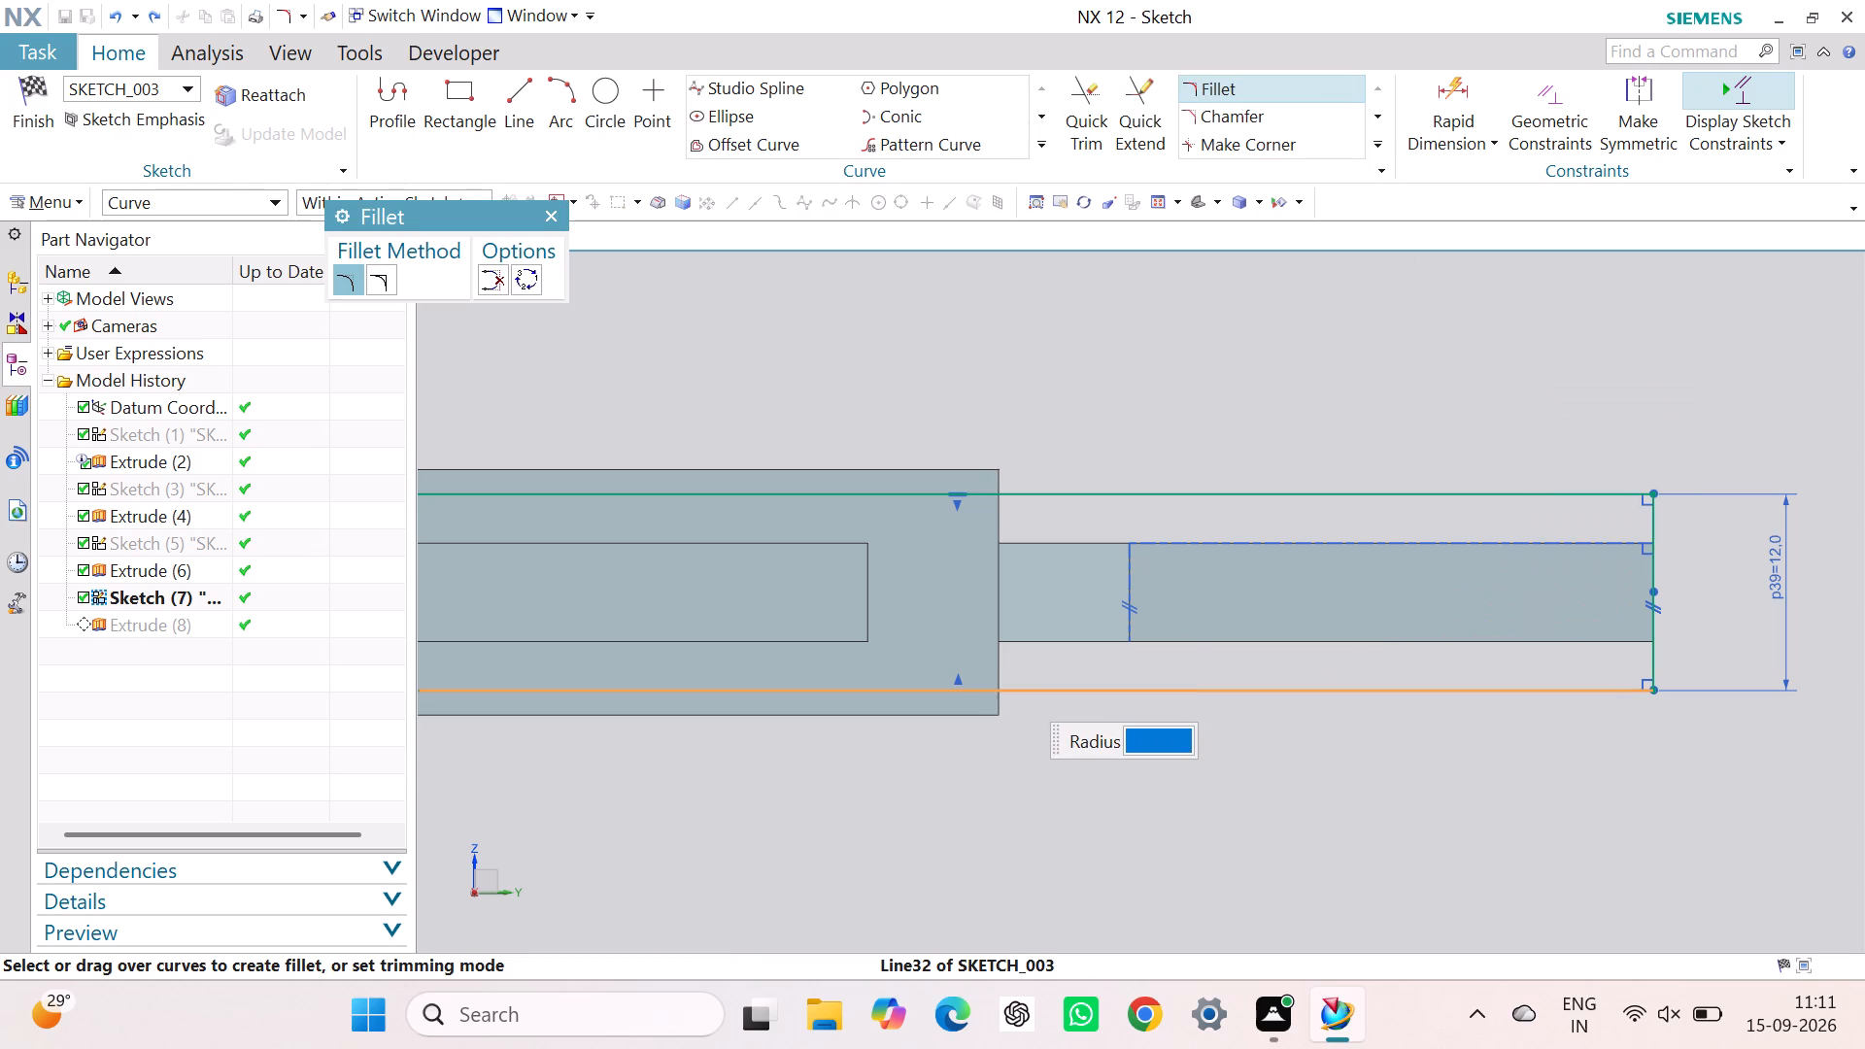
left_click(996, 498)
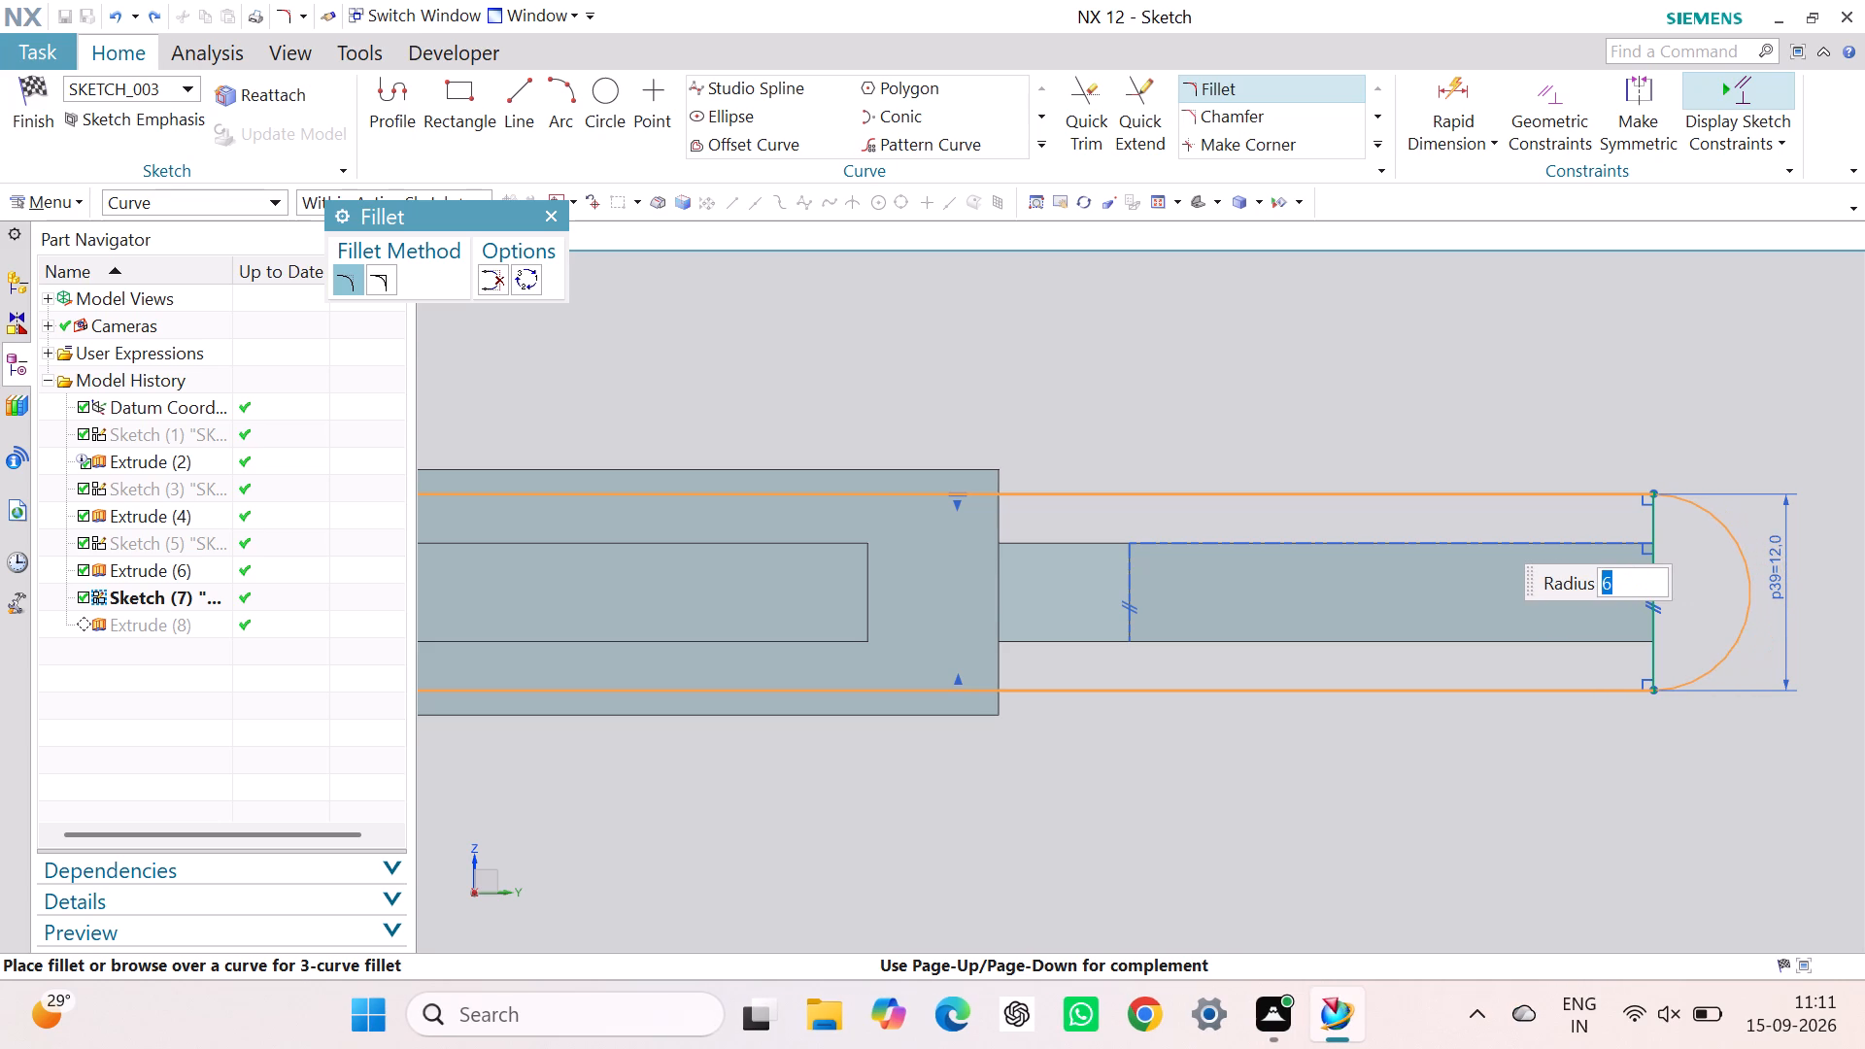
left_click(1746, 529)
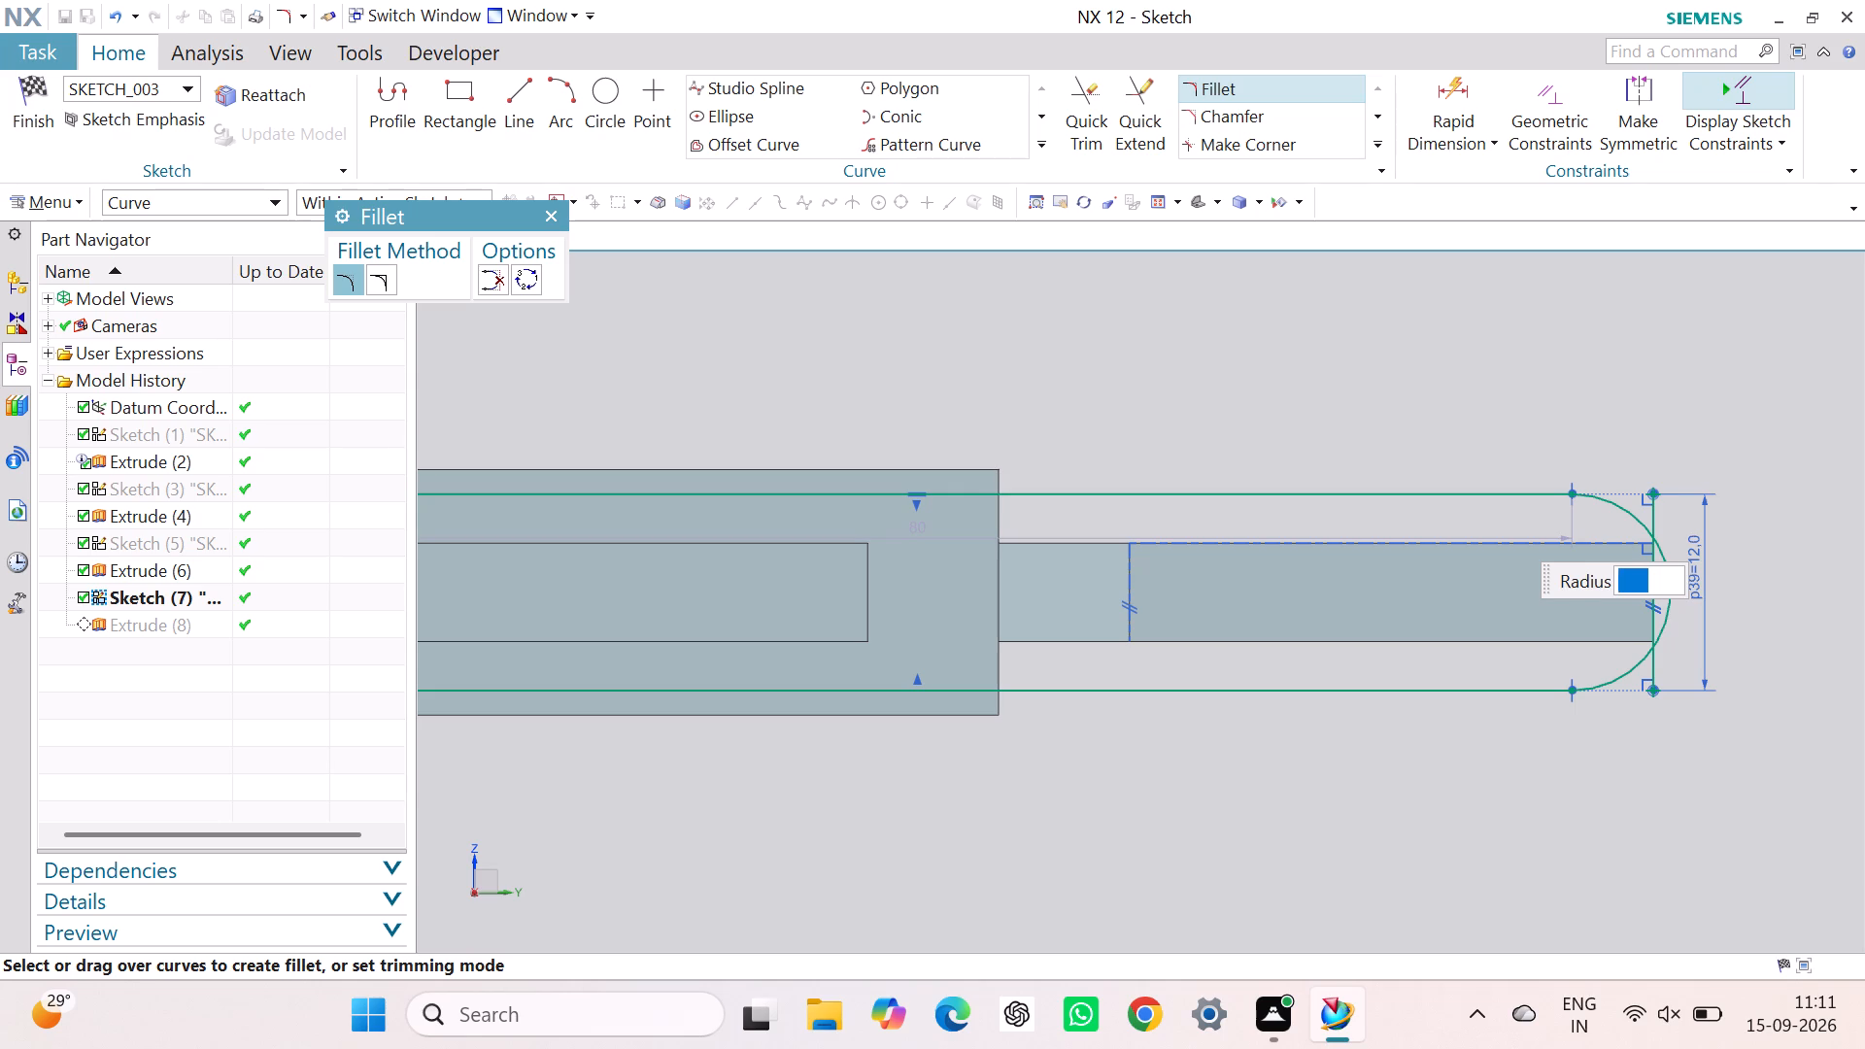
key("Escape")
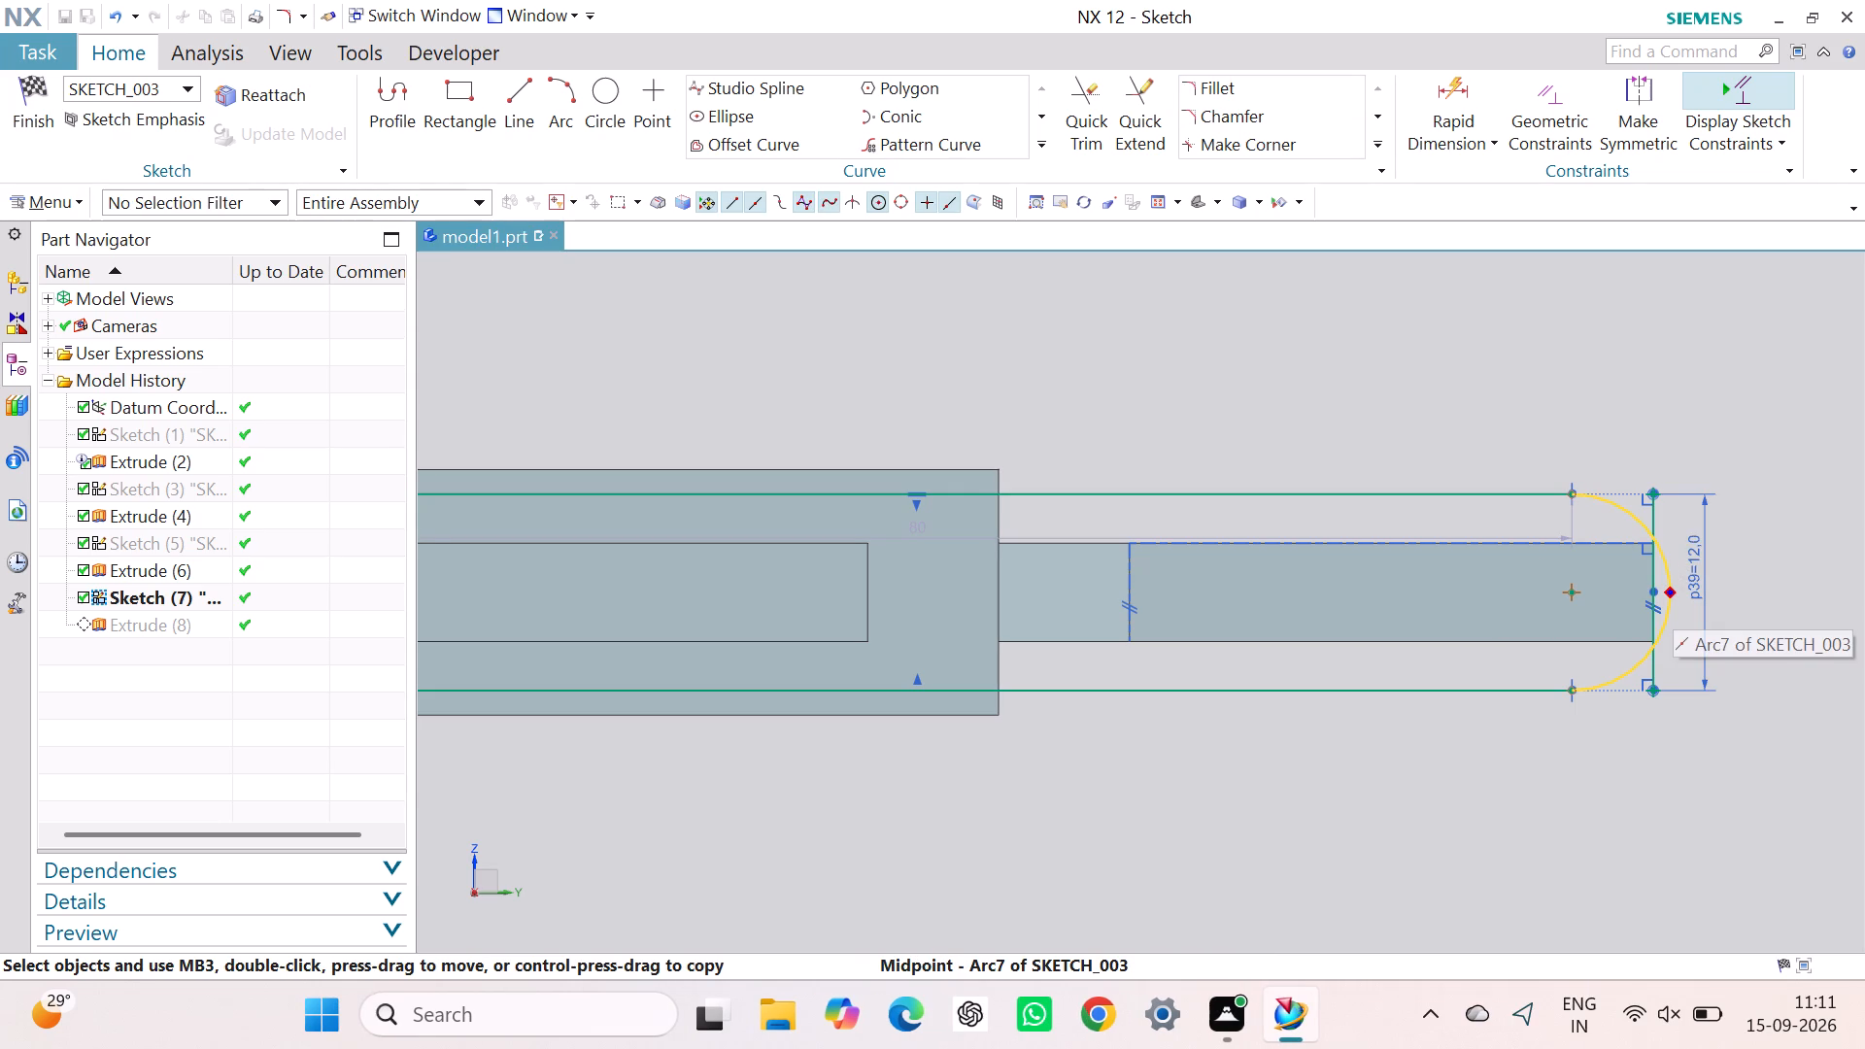
Move the rounded end arc outward until its centre lies about 1 mm beyond the bar's end edge.
left_click_drag(1677, 588, 1735, 584)
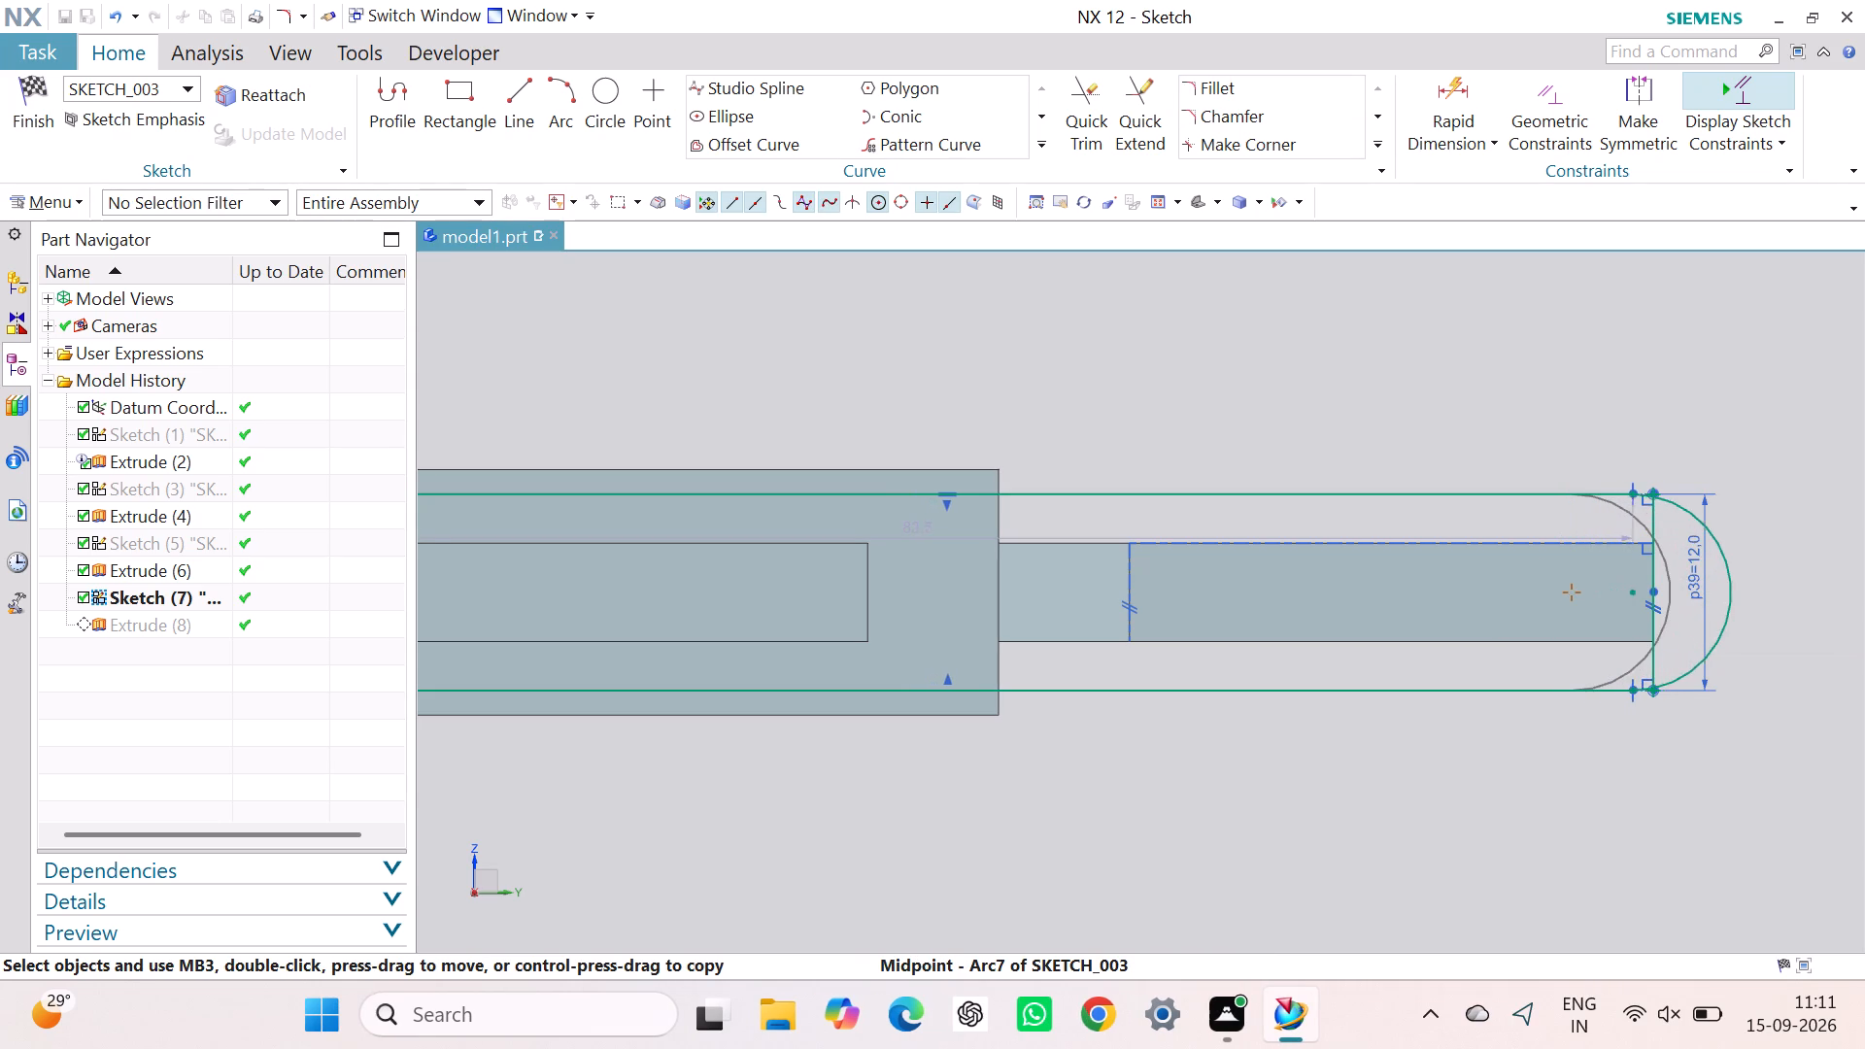
left_click_drag(1735, 584, 1753, 584)
left_click(1696, 438)
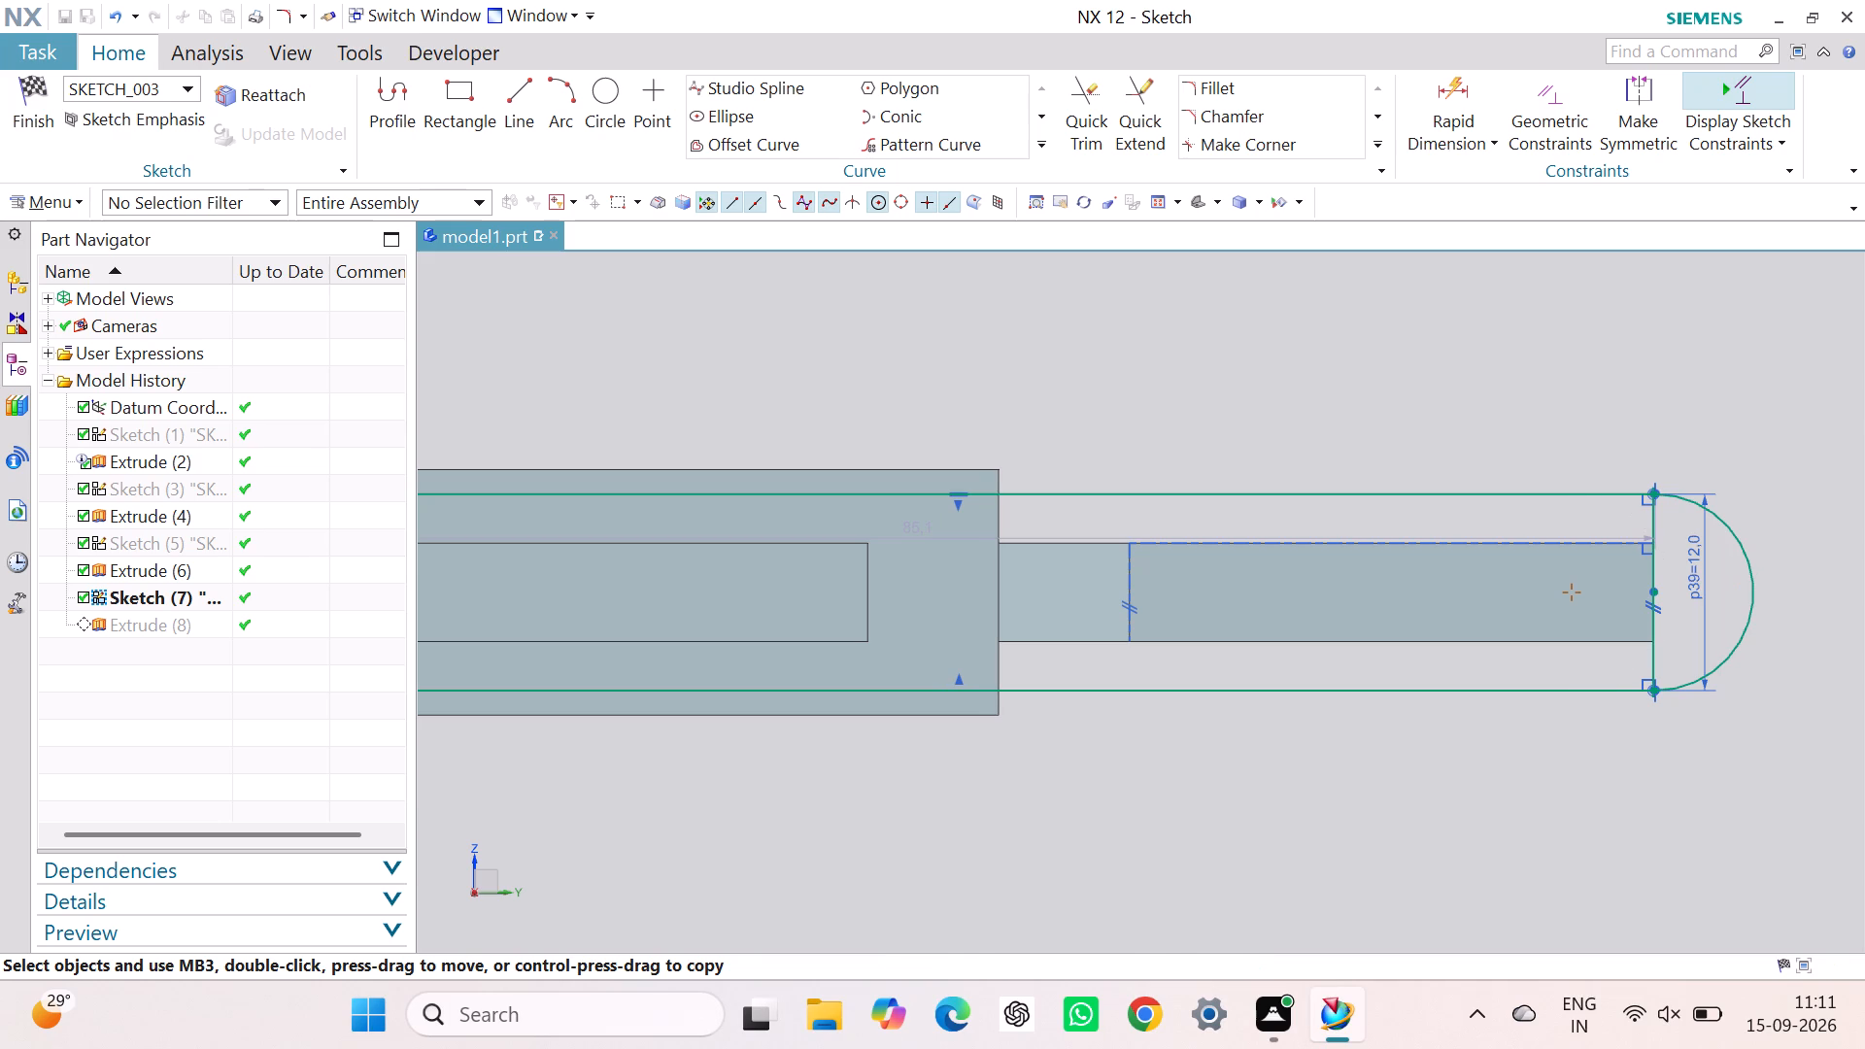
scroll(1598, 573, "down", 2)
scroll(1598, 567, "up", 4)
scroll(1596, 562, "down", 1)
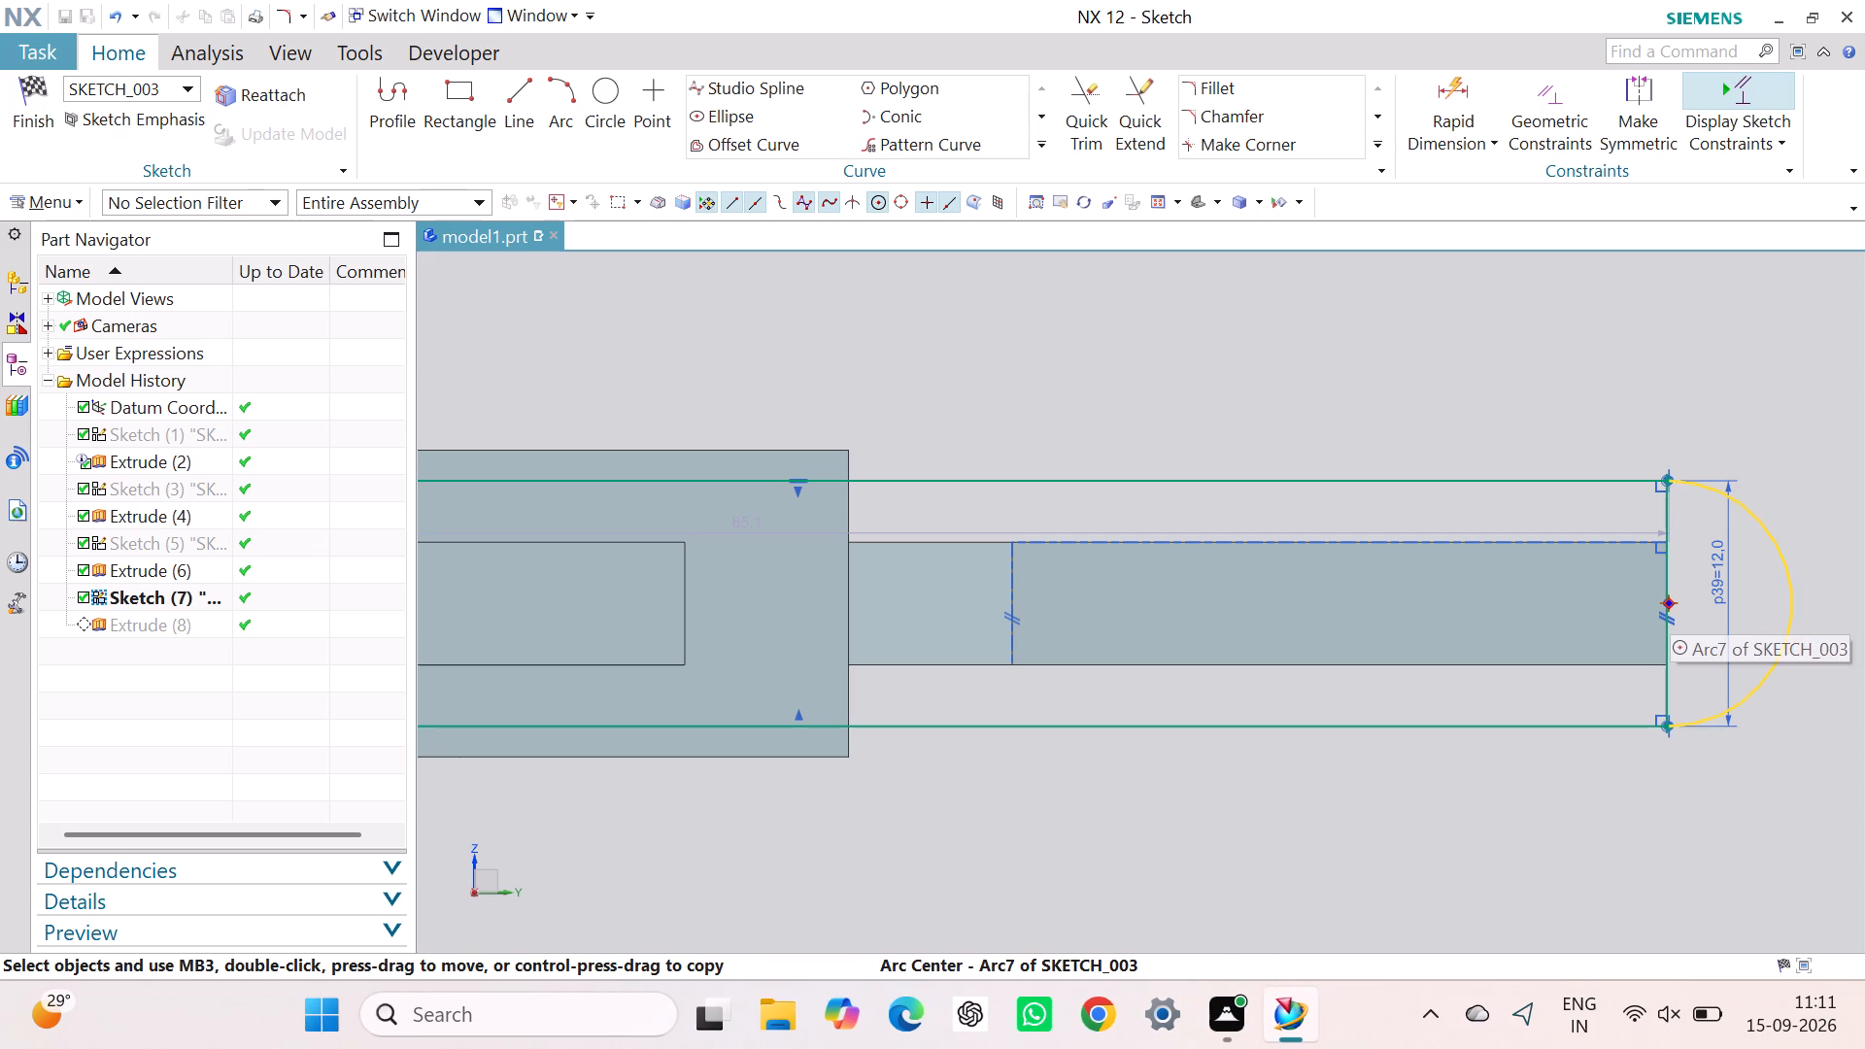
left_click_drag(1670, 601, 1686, 600)
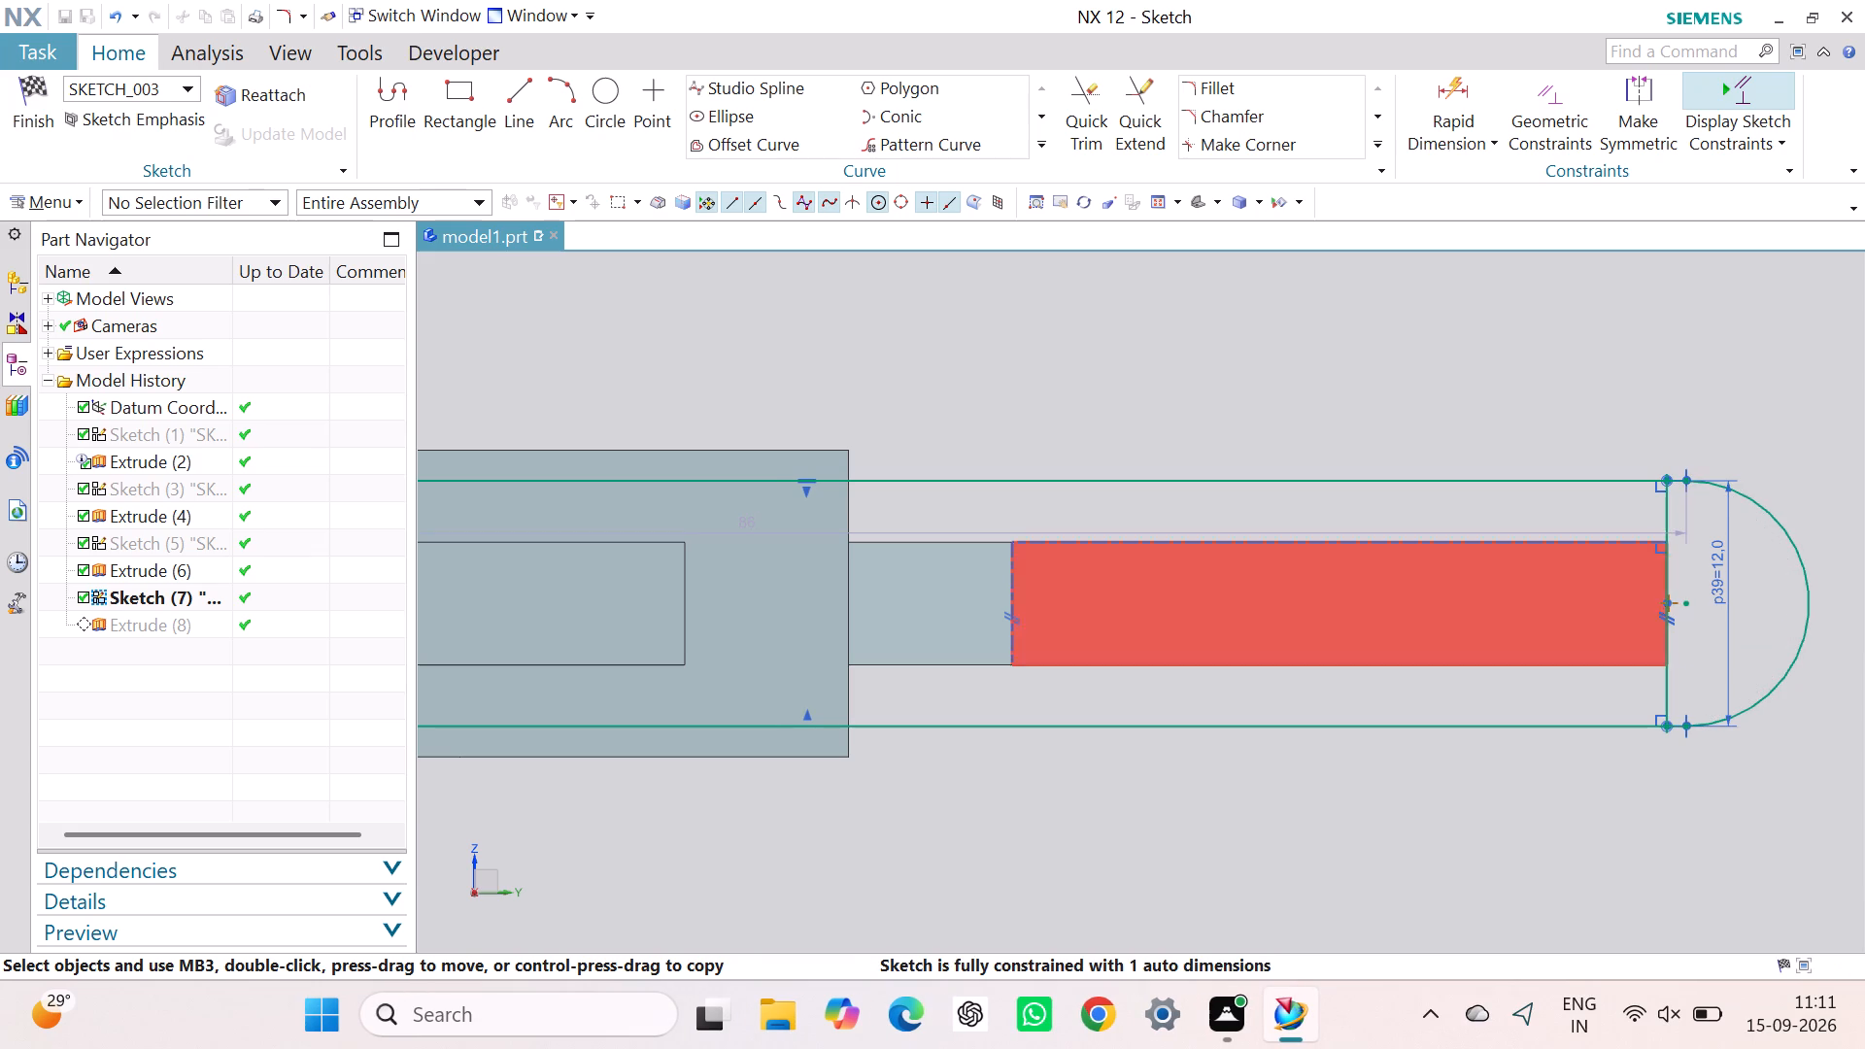
Delete the profile's short straight line at the far end, inside the rounded arc.
right_click(1658, 509)
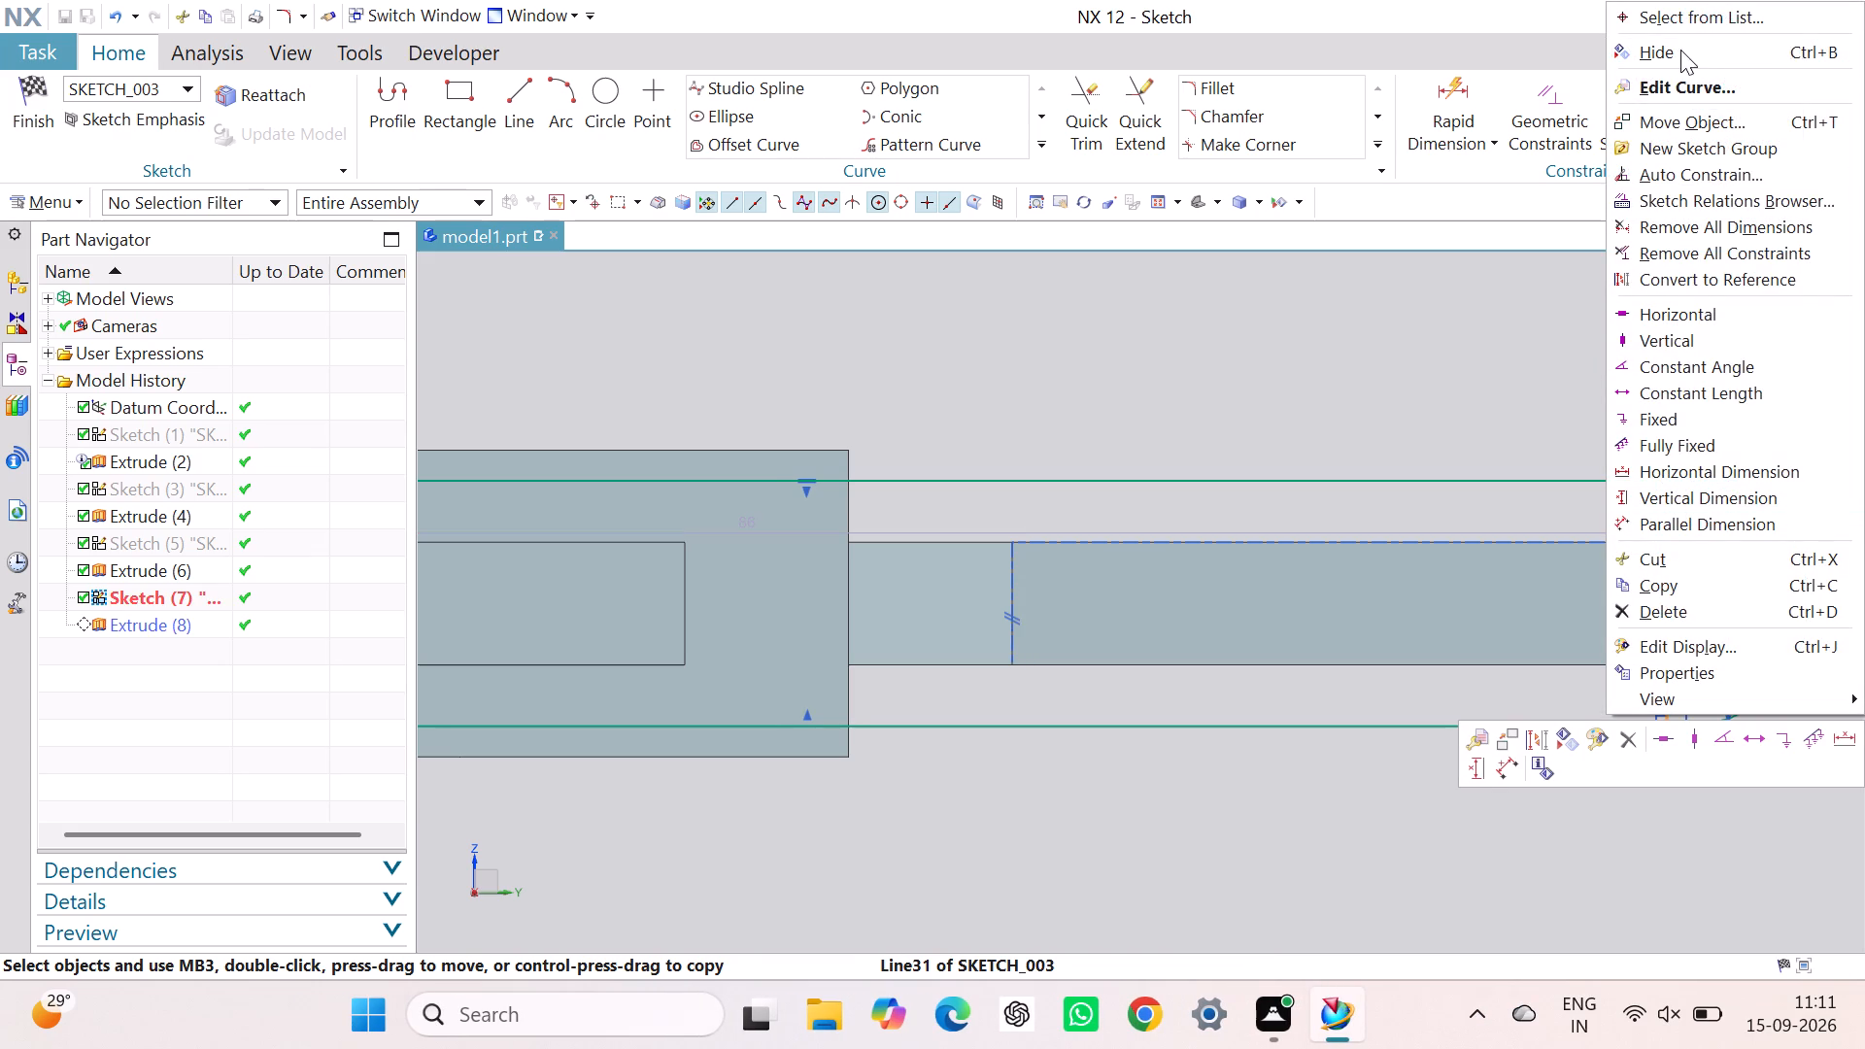
left_click(1681, 612)
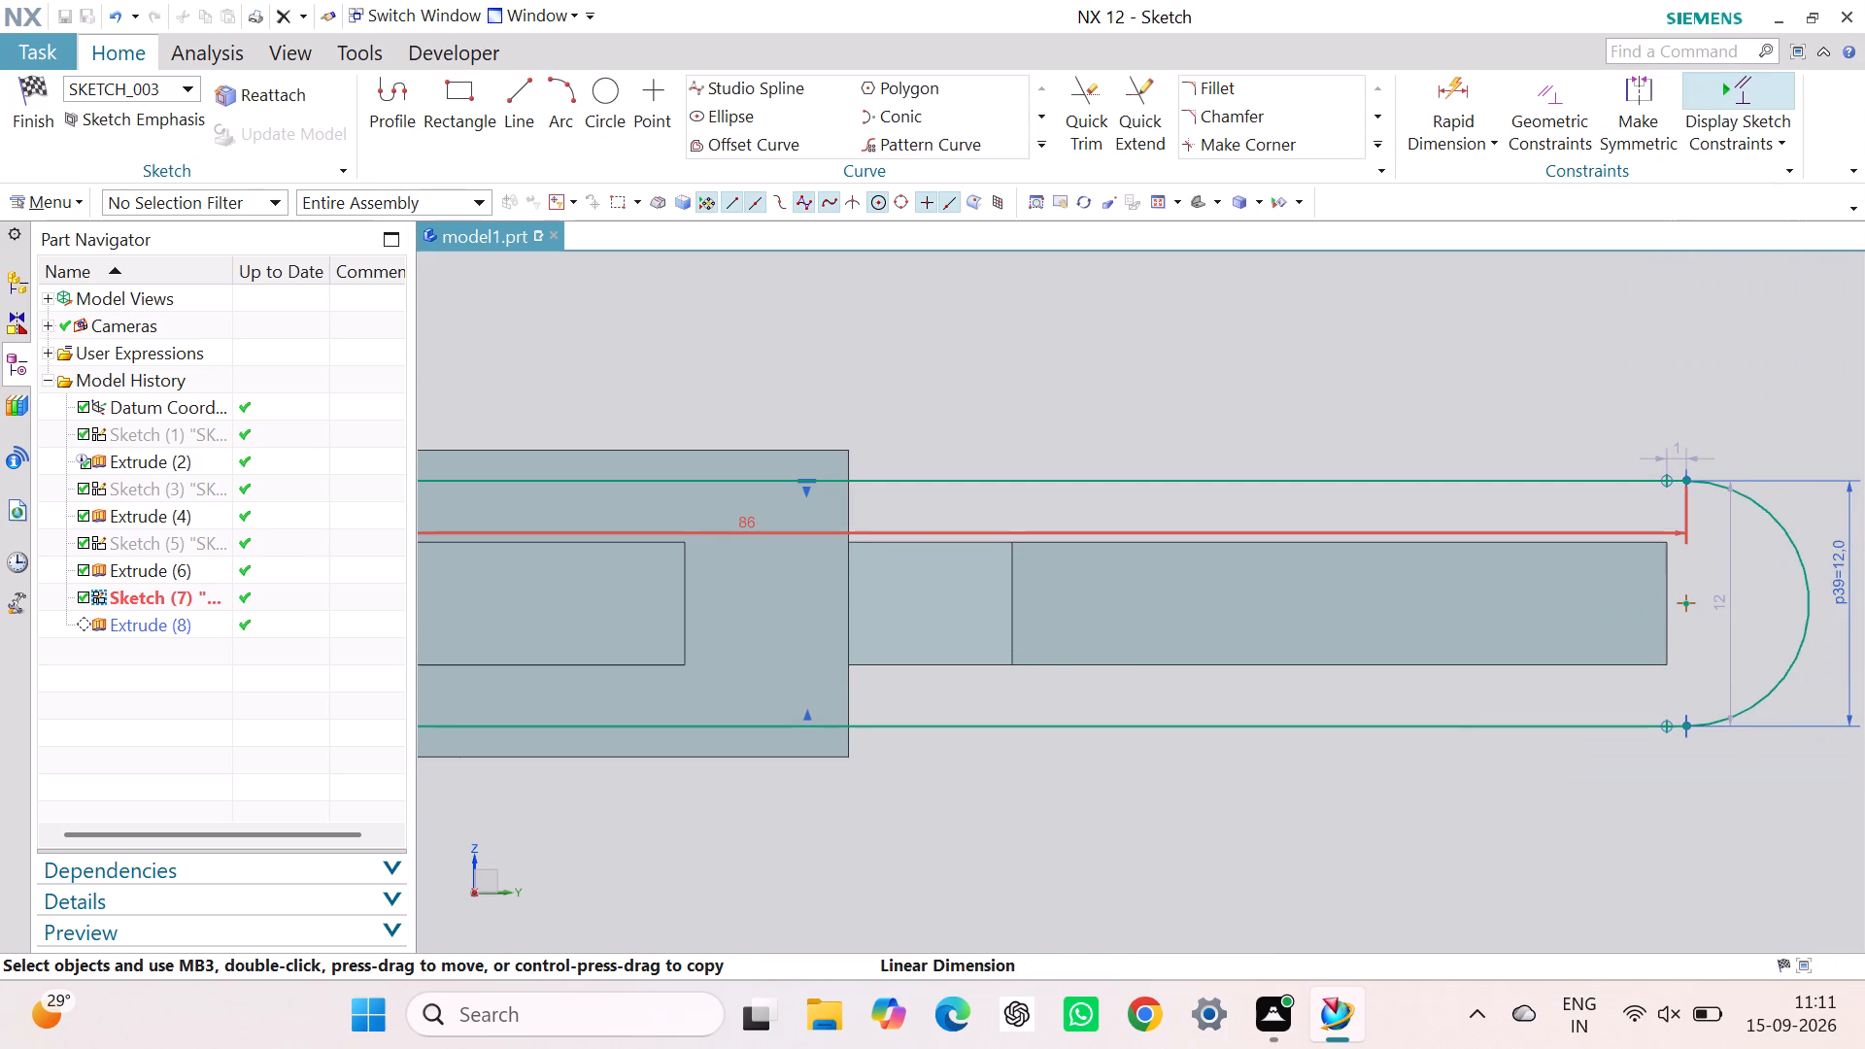
left_click(1475, 381)
Align the rounded end arc's upper and lower endpoints vertically with the bar's end-edge corners using Geometric Constraints, and finish the sketch.
left_click(1529, 118)
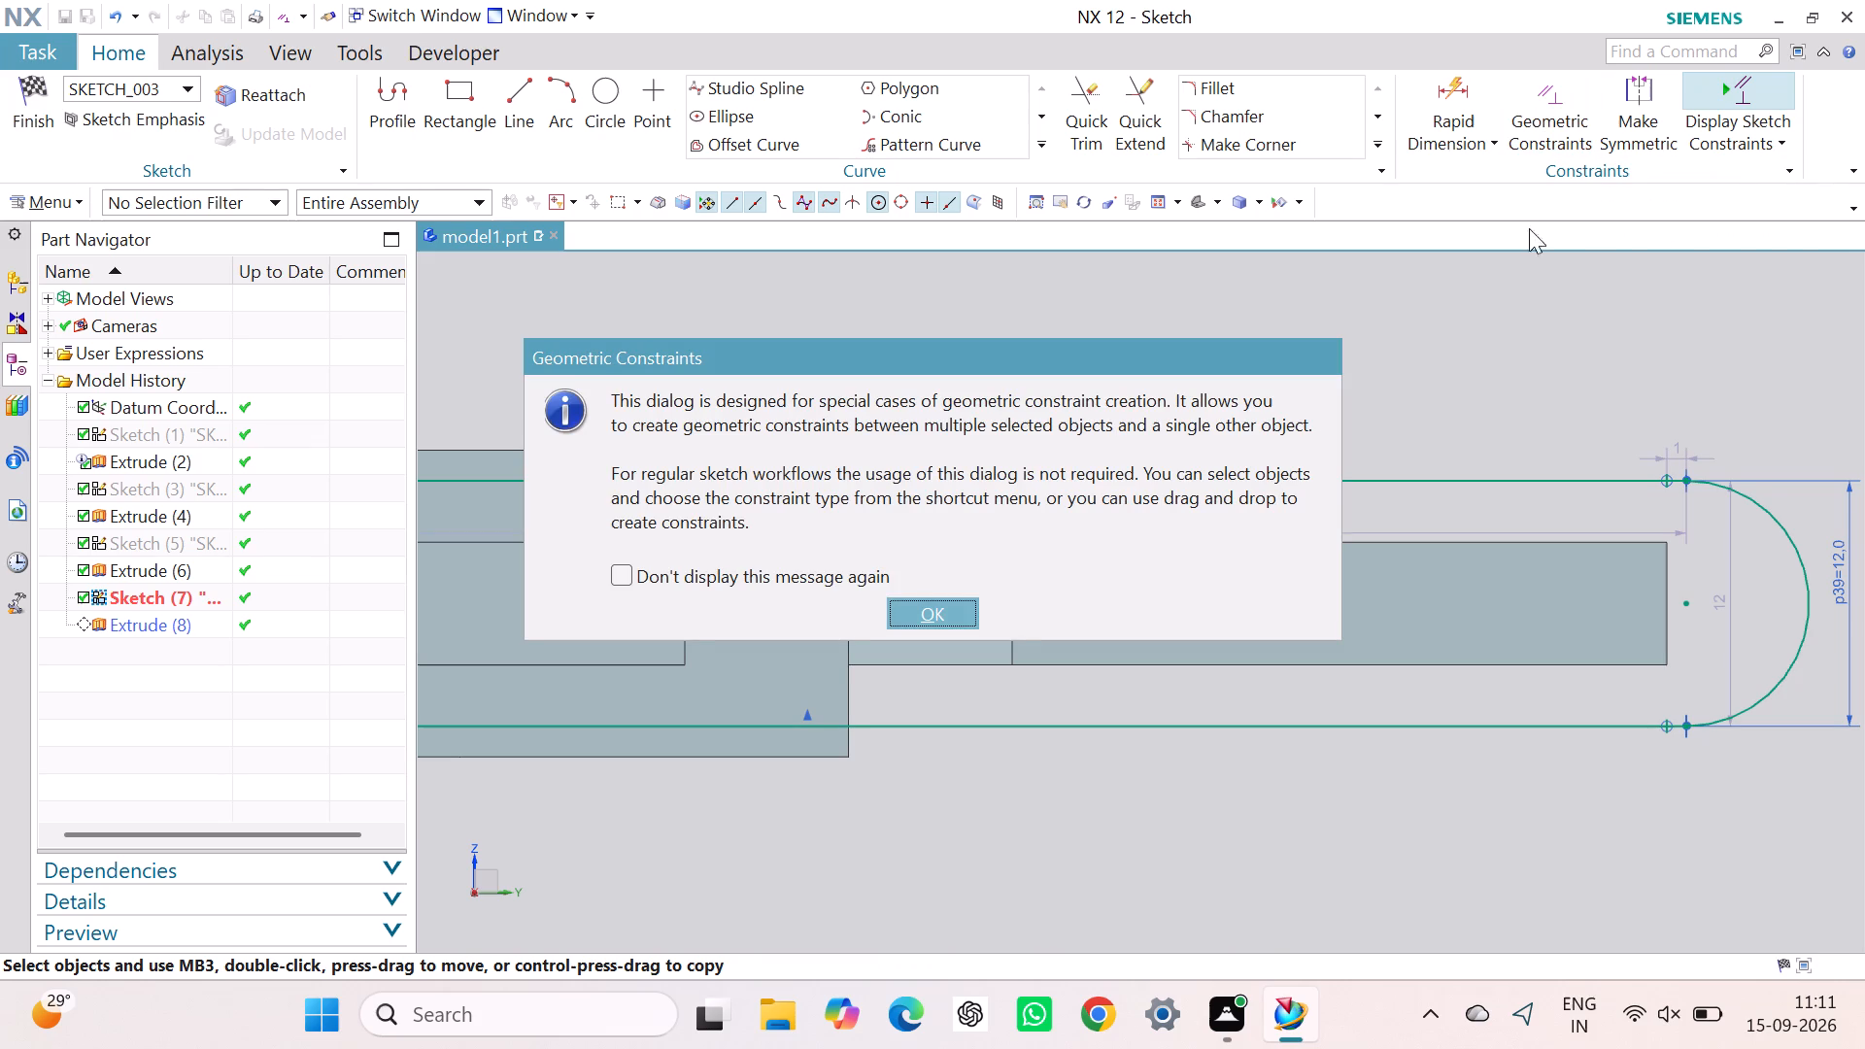
left_click(965, 610)
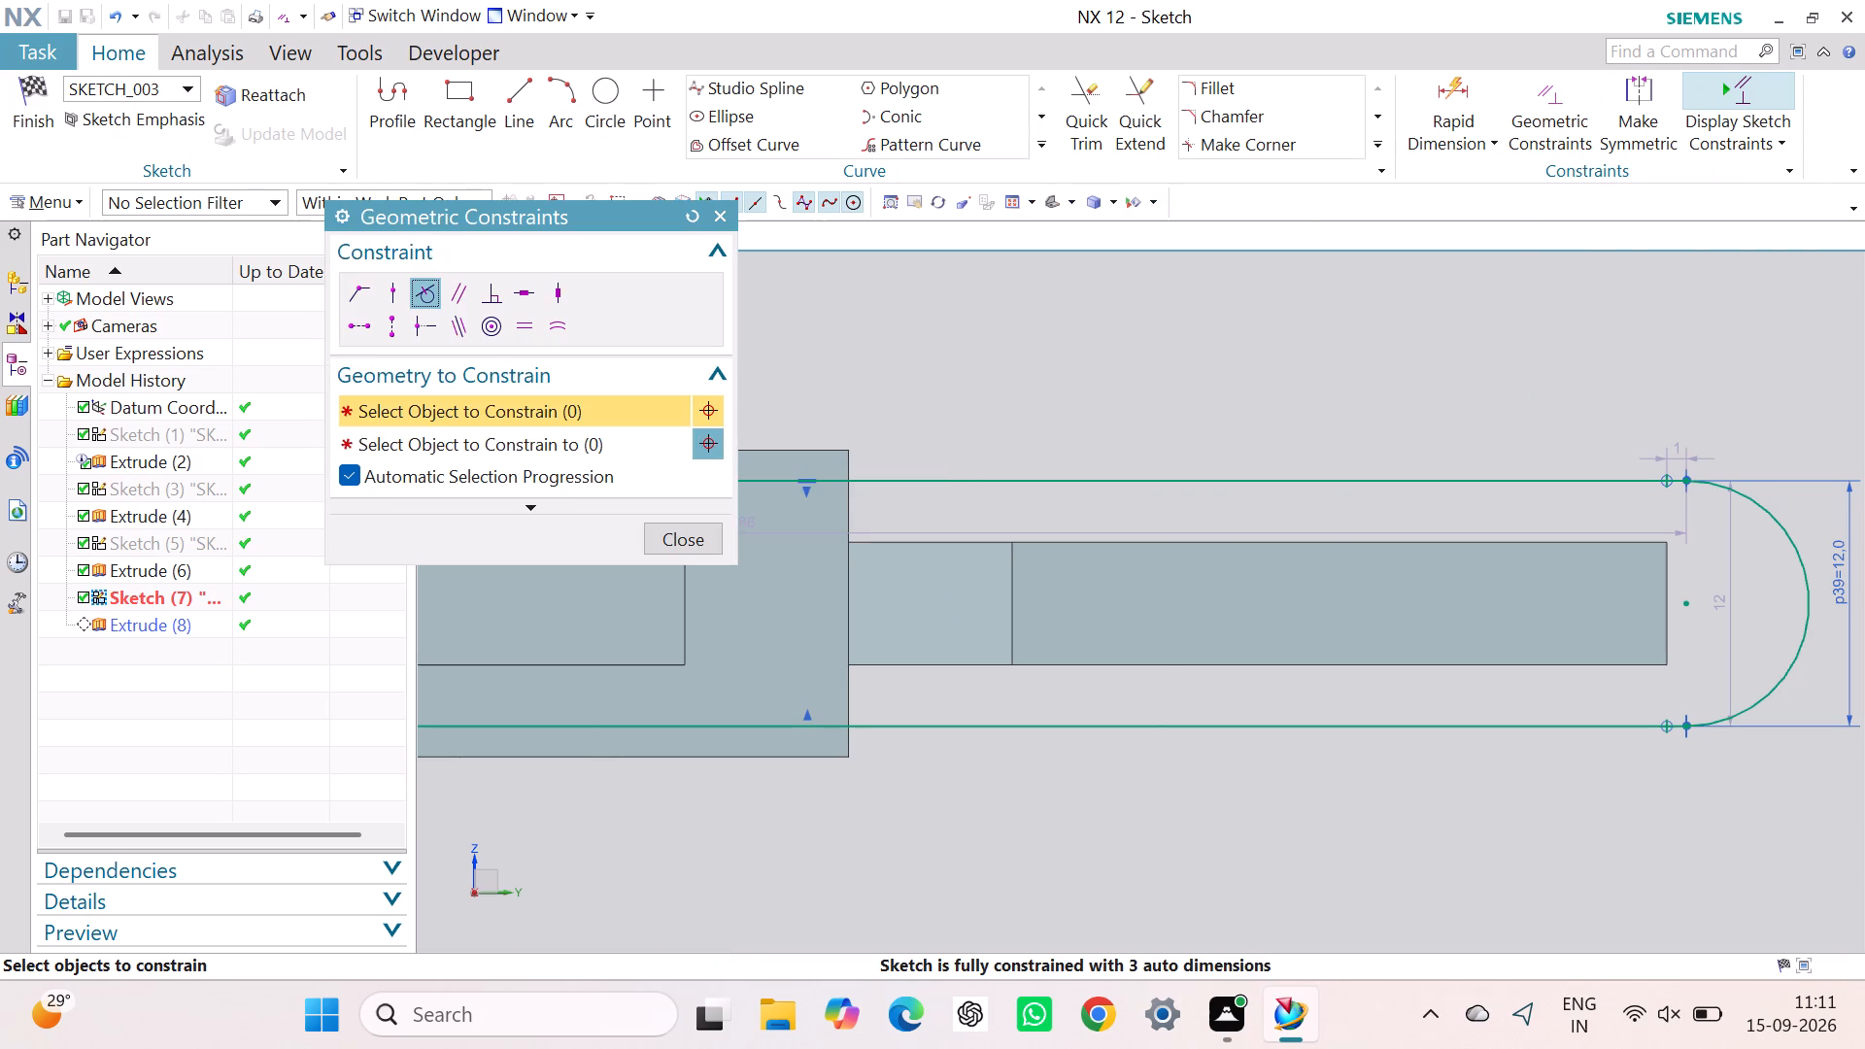
left_click(392, 324)
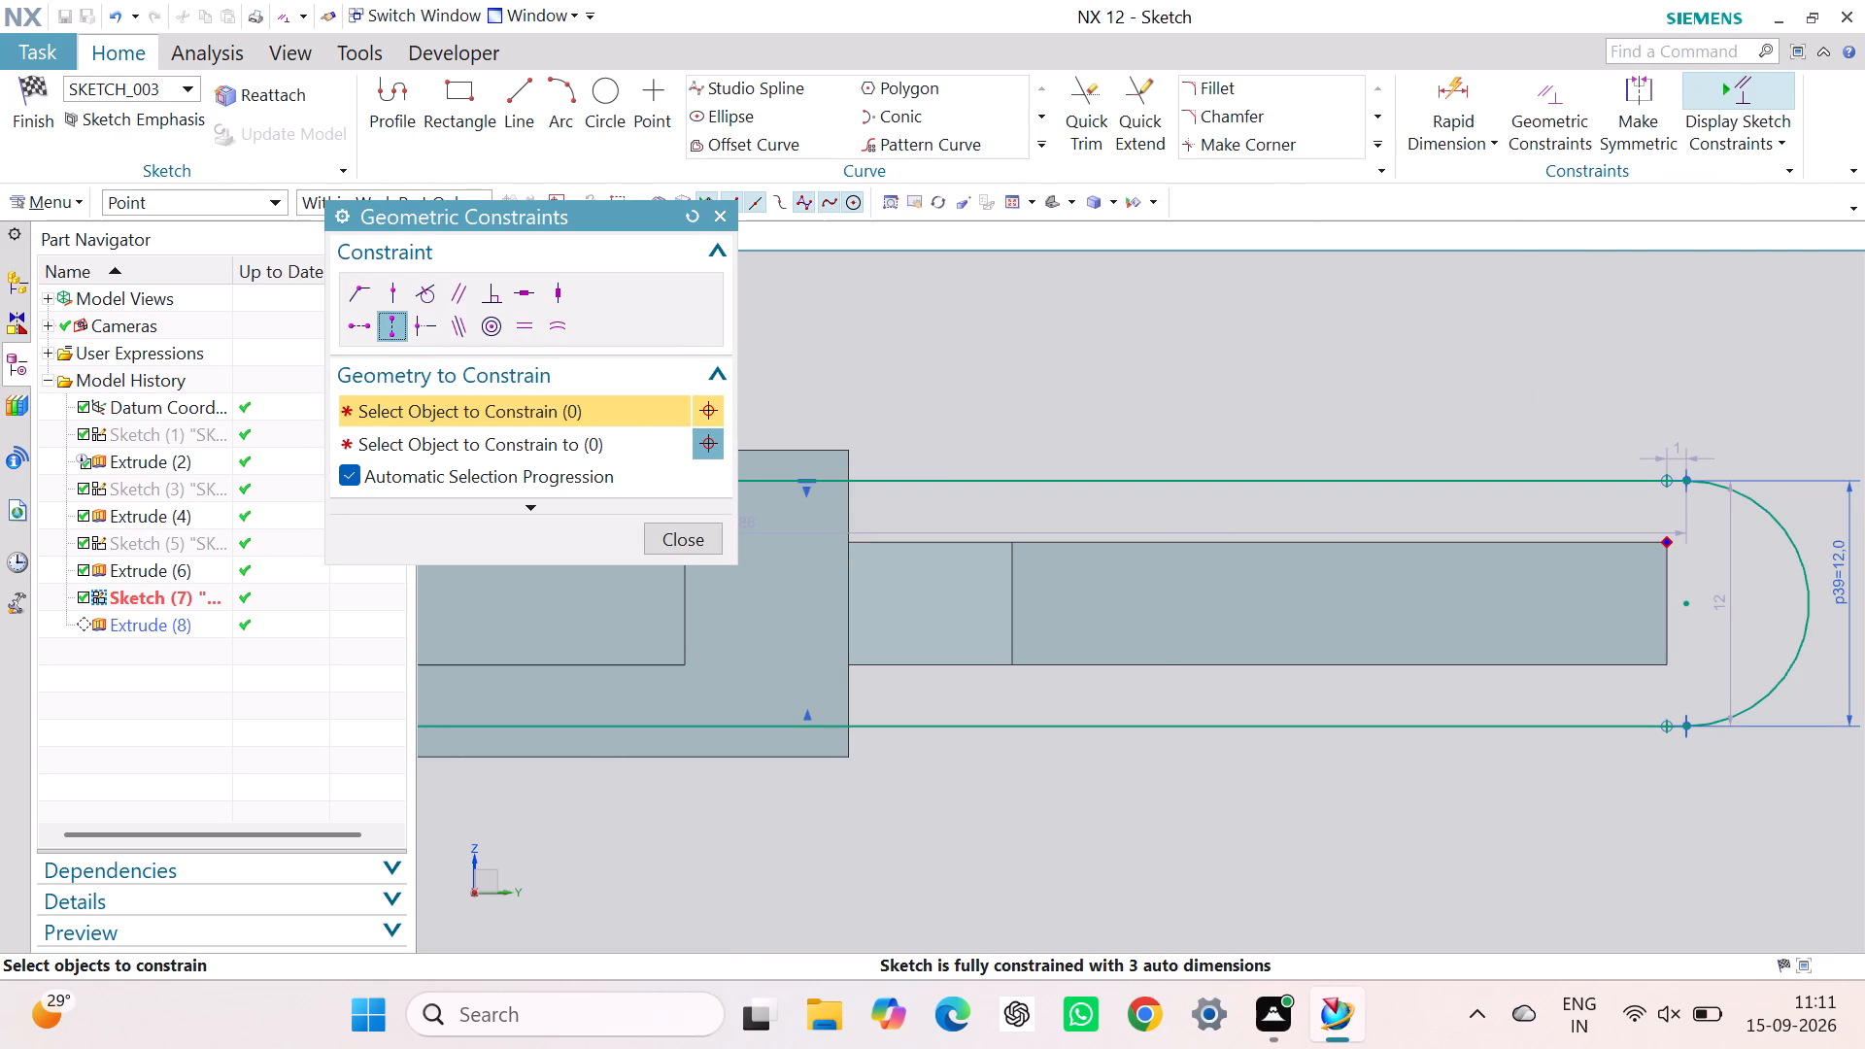
left_click(1667, 540)
left_click(1687, 480)
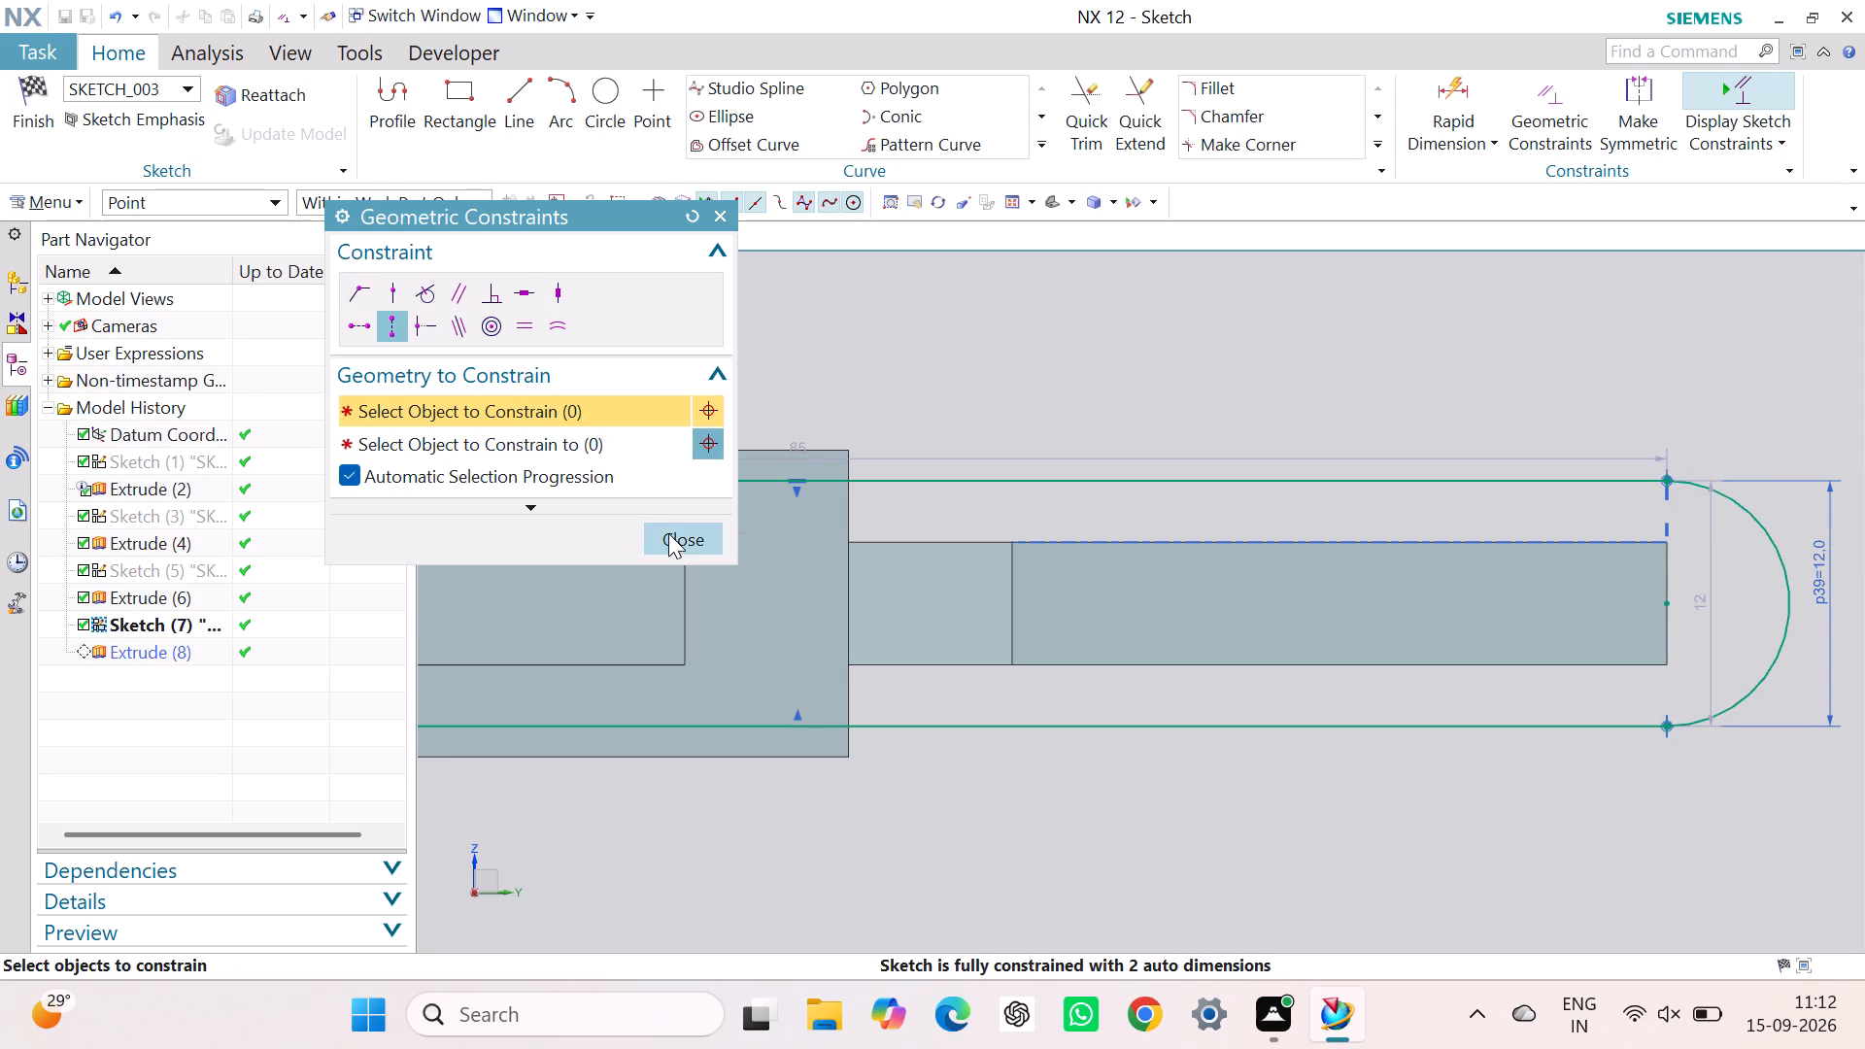
left_click(1667, 664)
left_click(1667, 729)
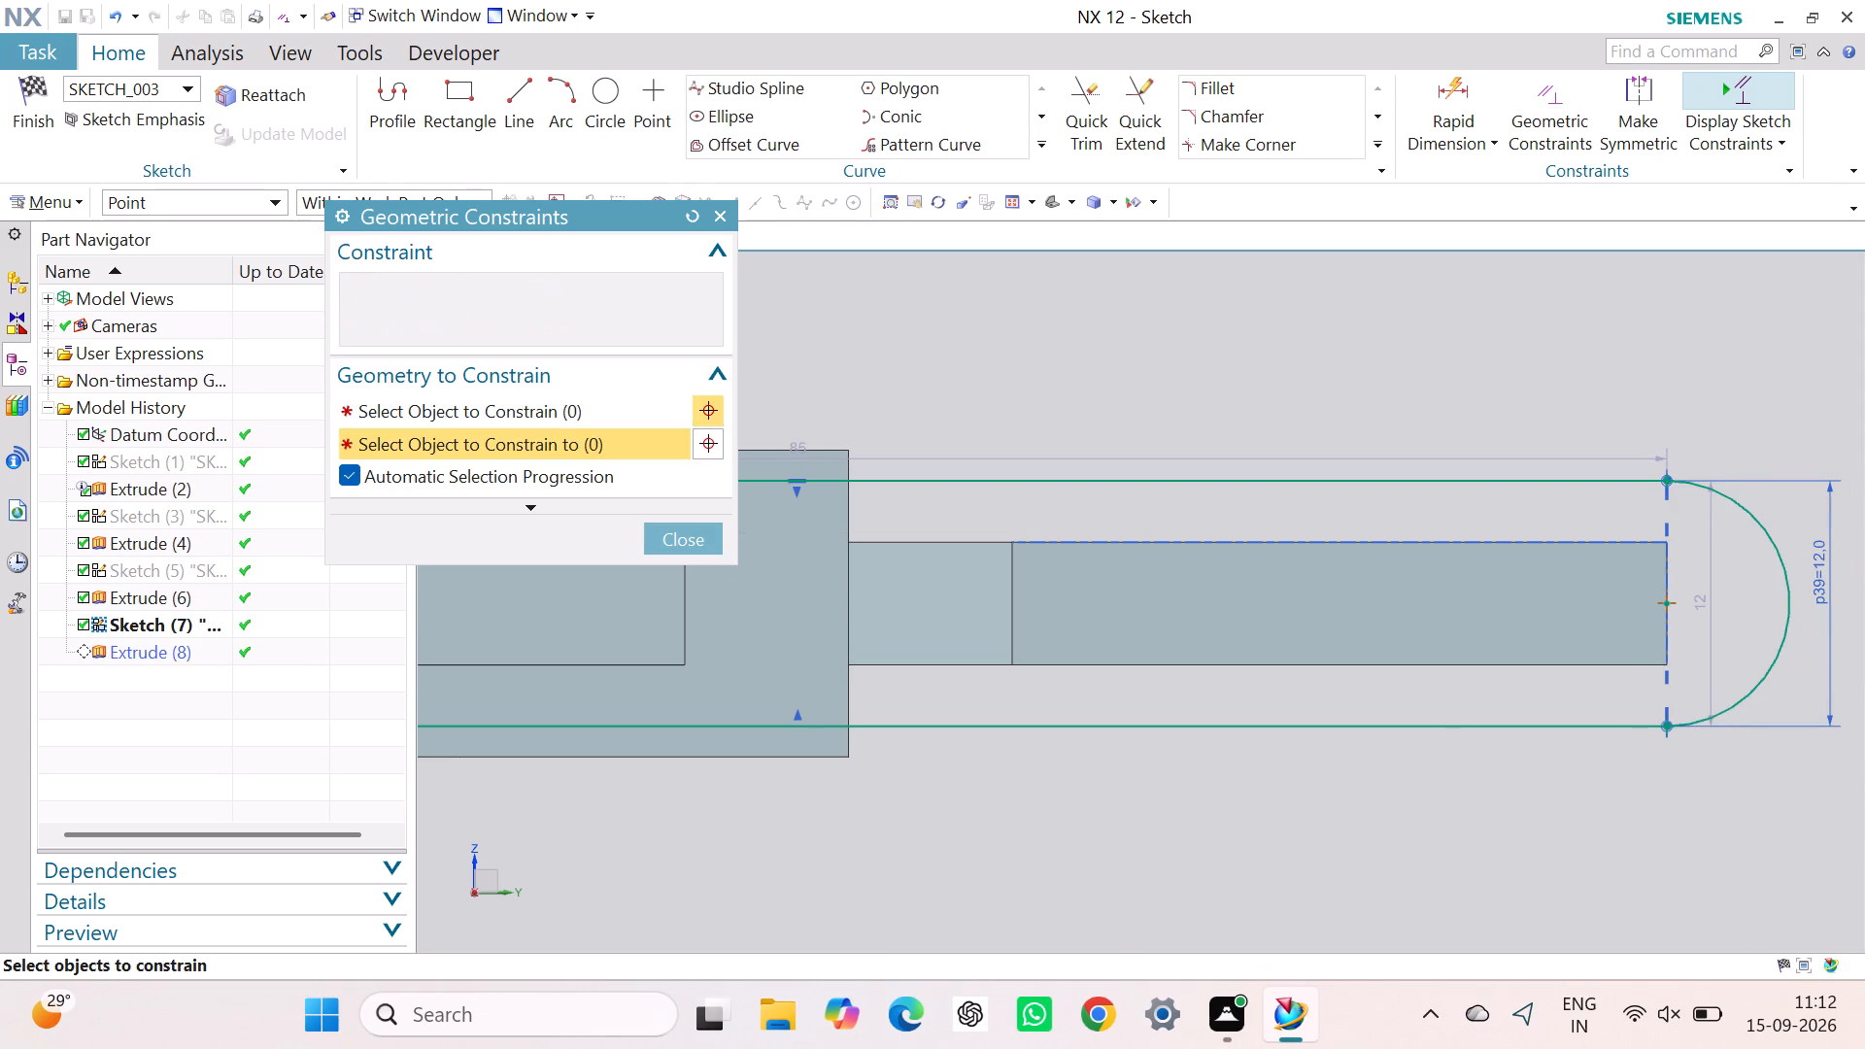
left_click(686, 544)
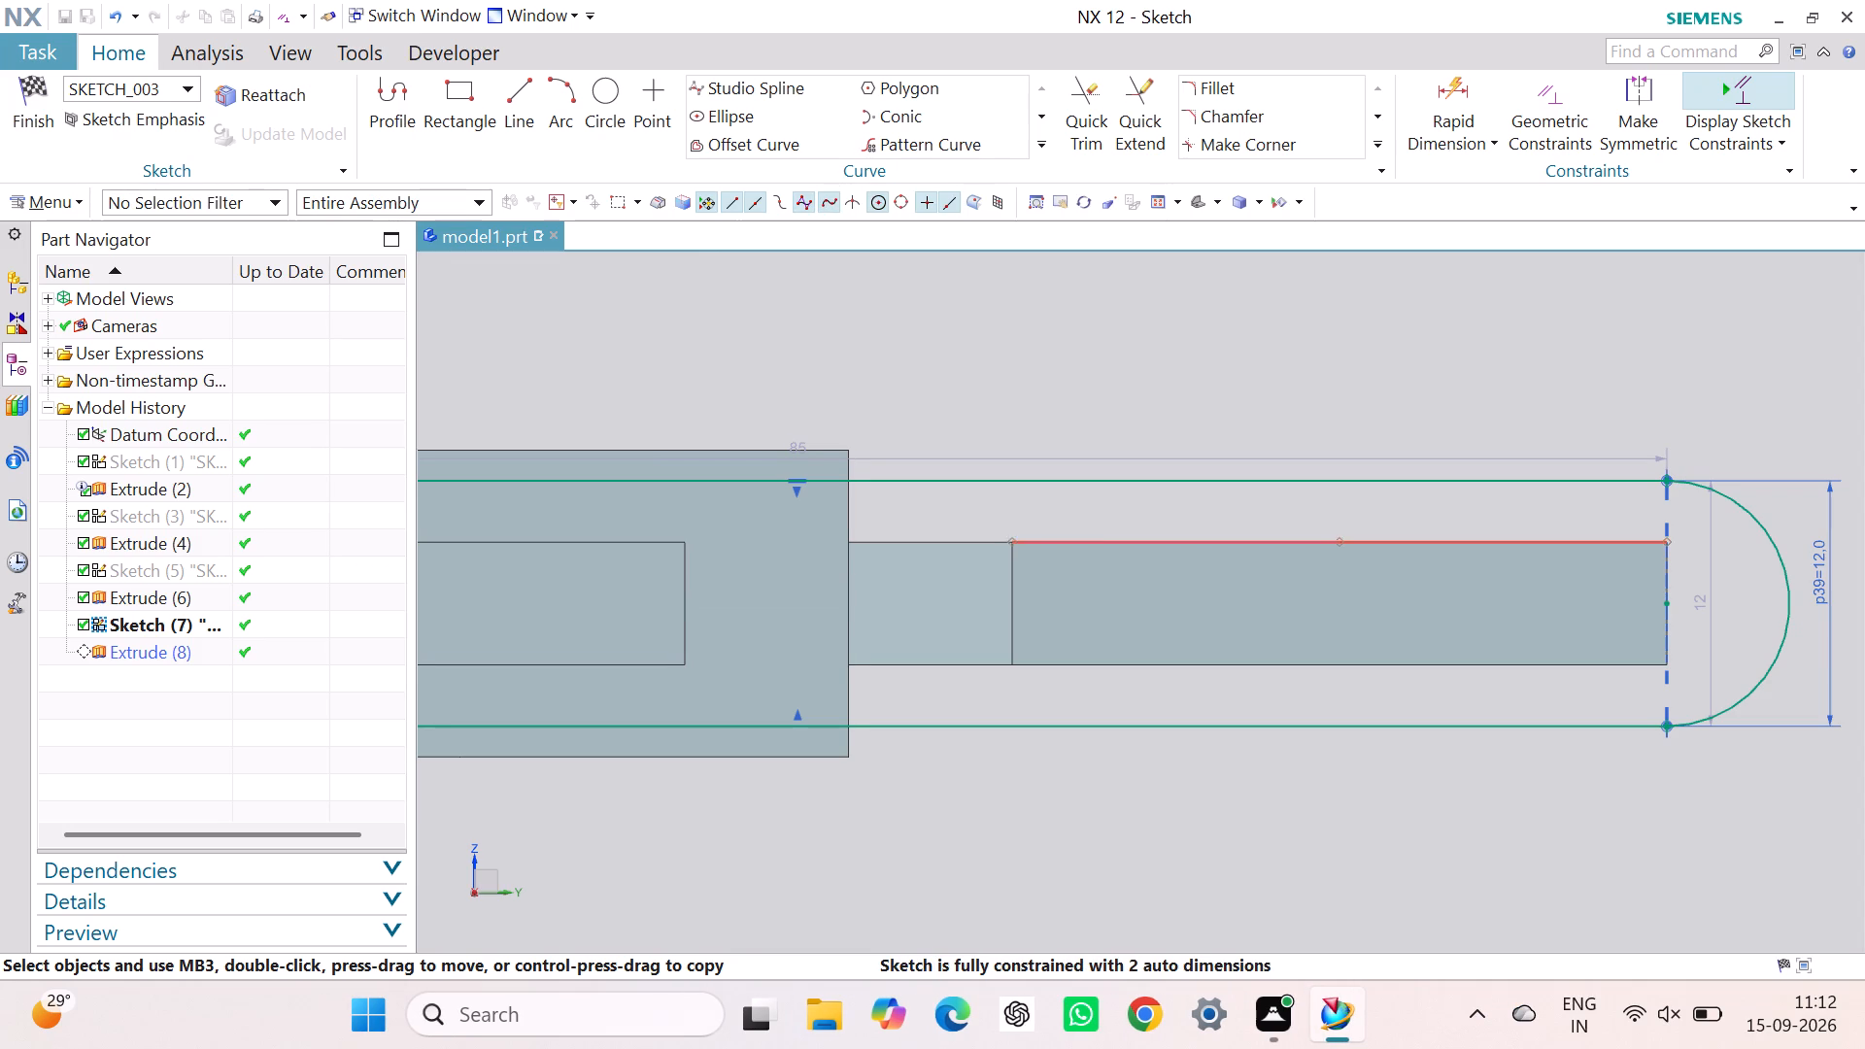
scroll(1378, 559, "up", 1)
scroll(1378, 559, "down", 4)
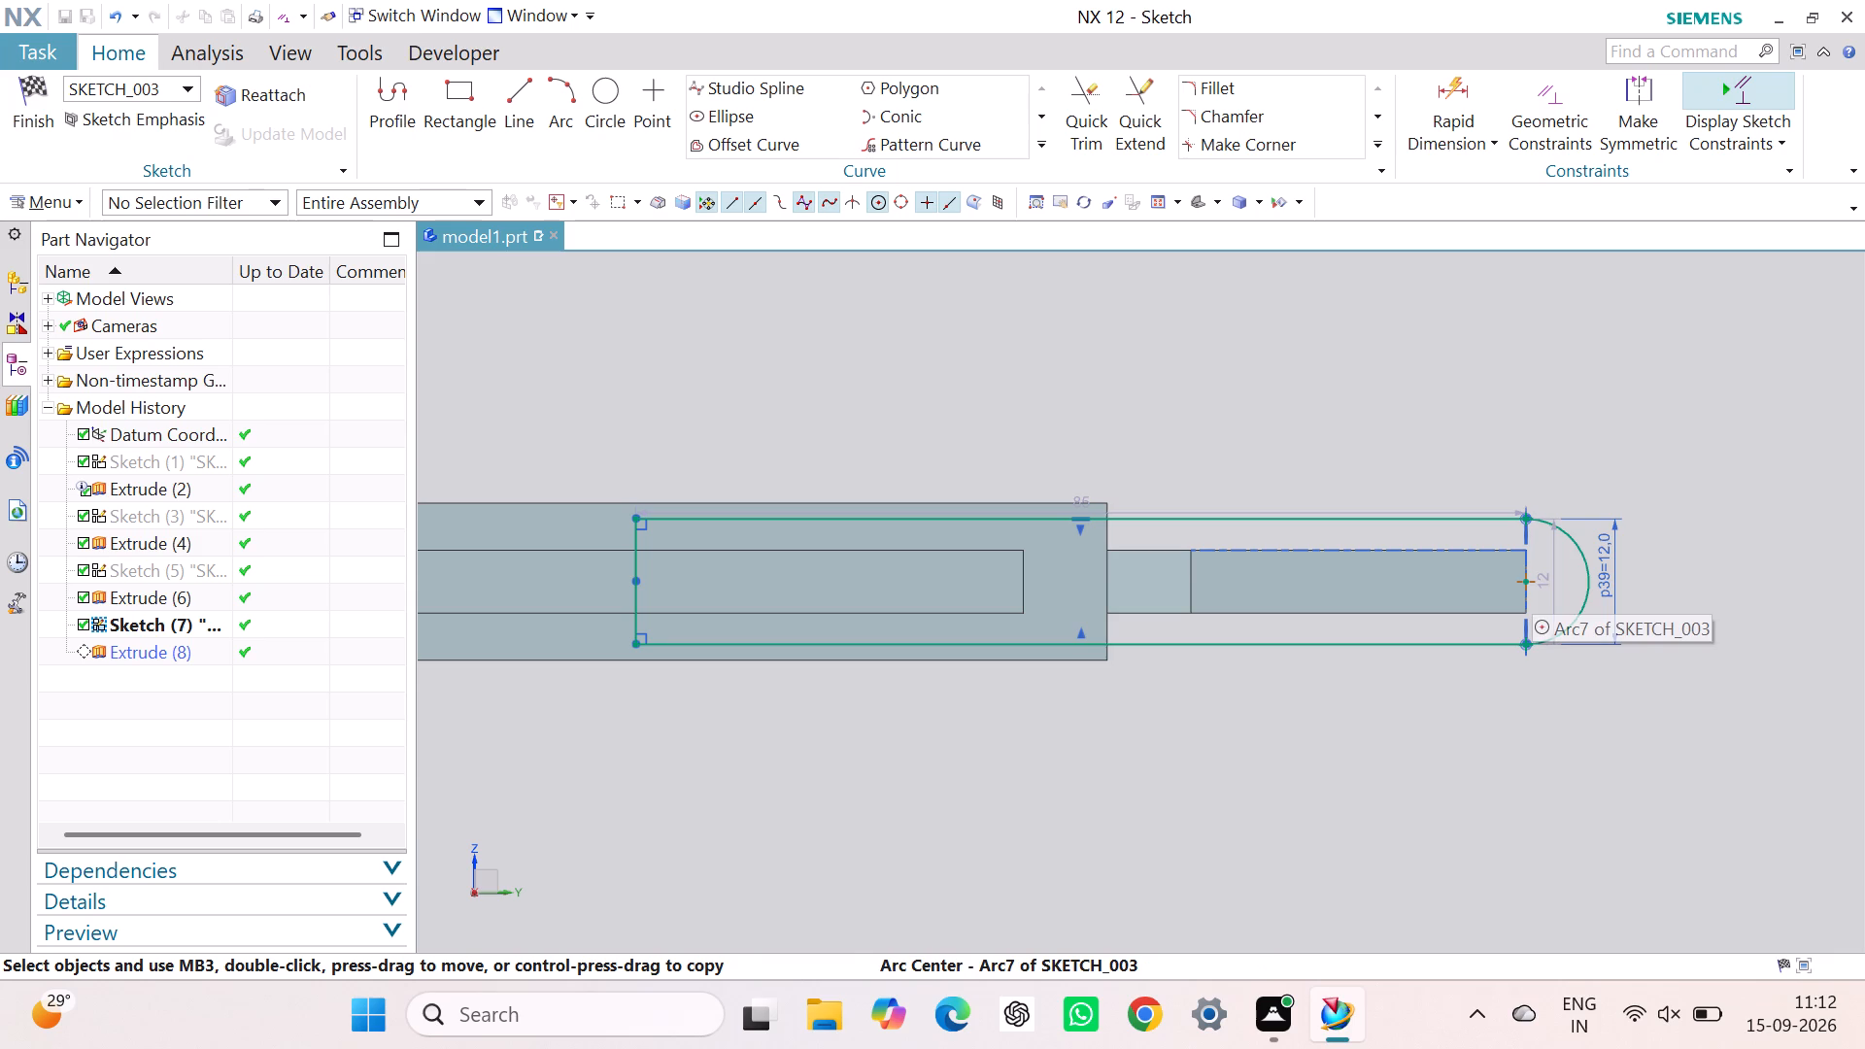
left_click(42, 103)
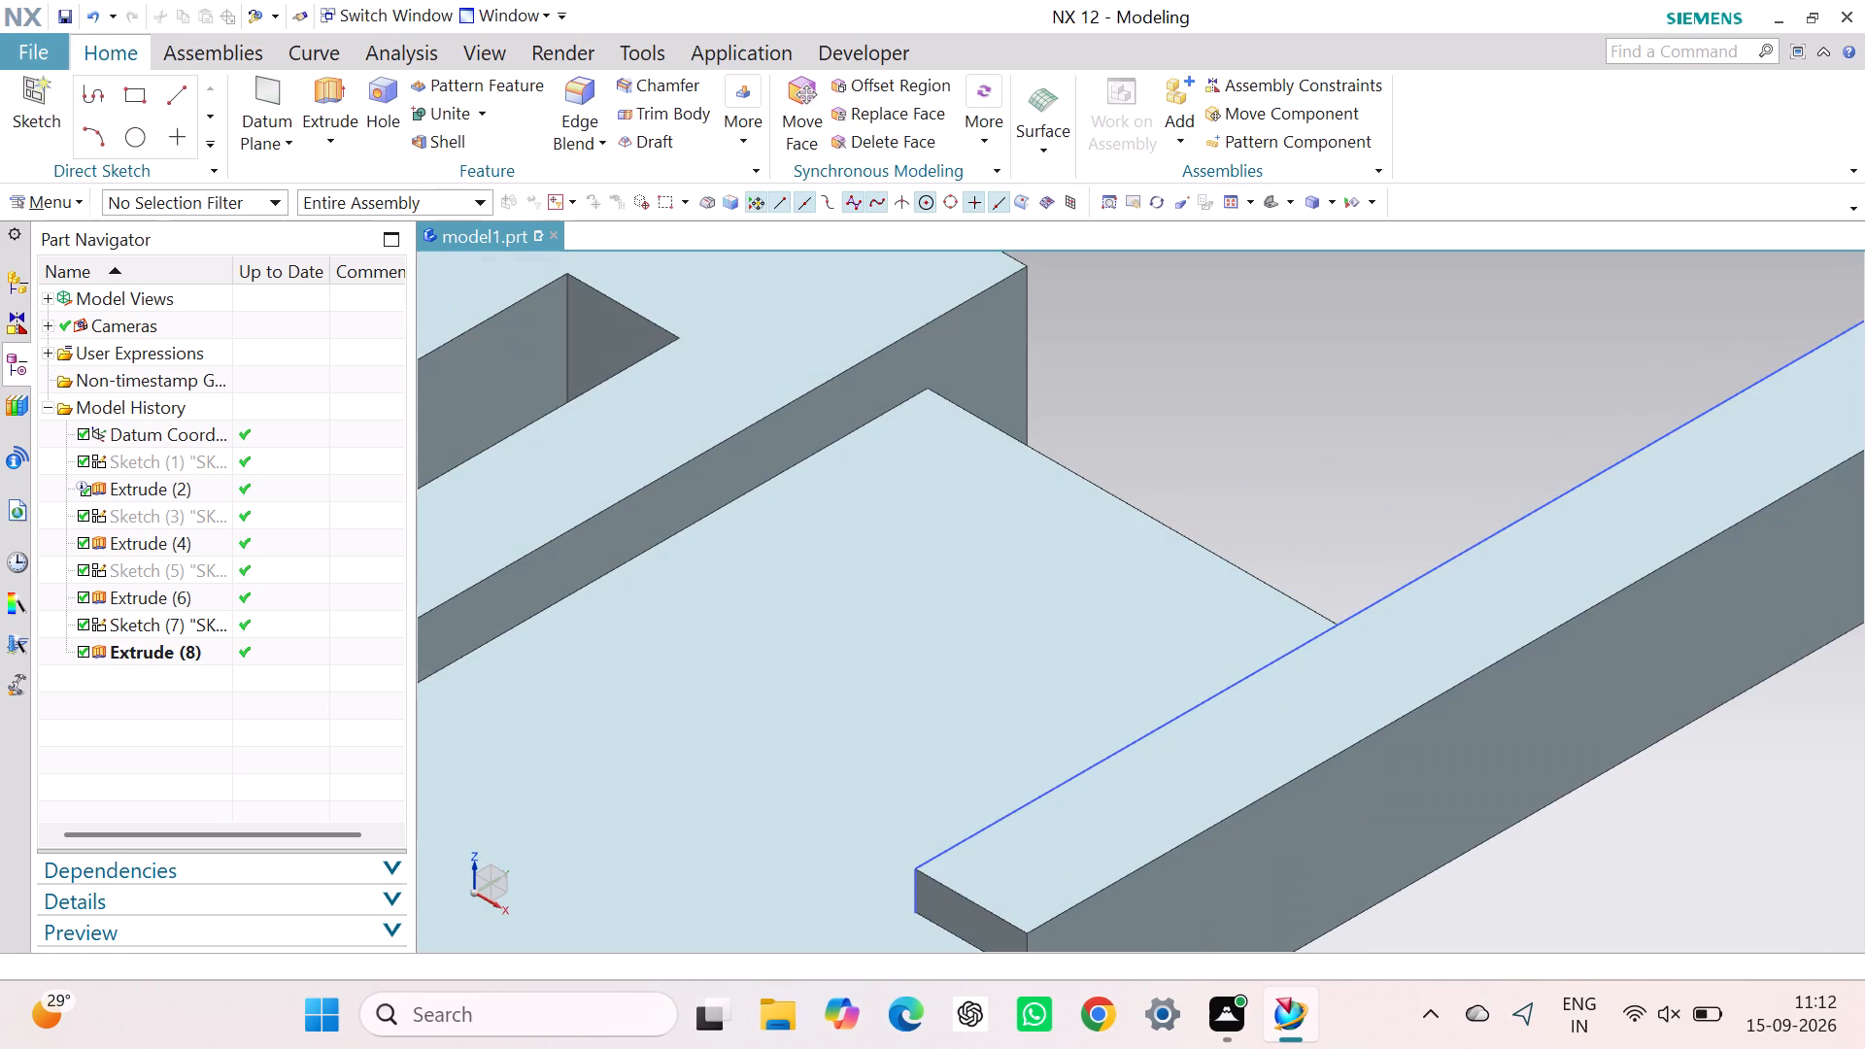
Hide the side-face profile sketch used for the round-ended bar.
scroll(1047, 418, "up", 2)
scroll(1045, 393, "down", 8)
scroll(1436, 453, "up", 2)
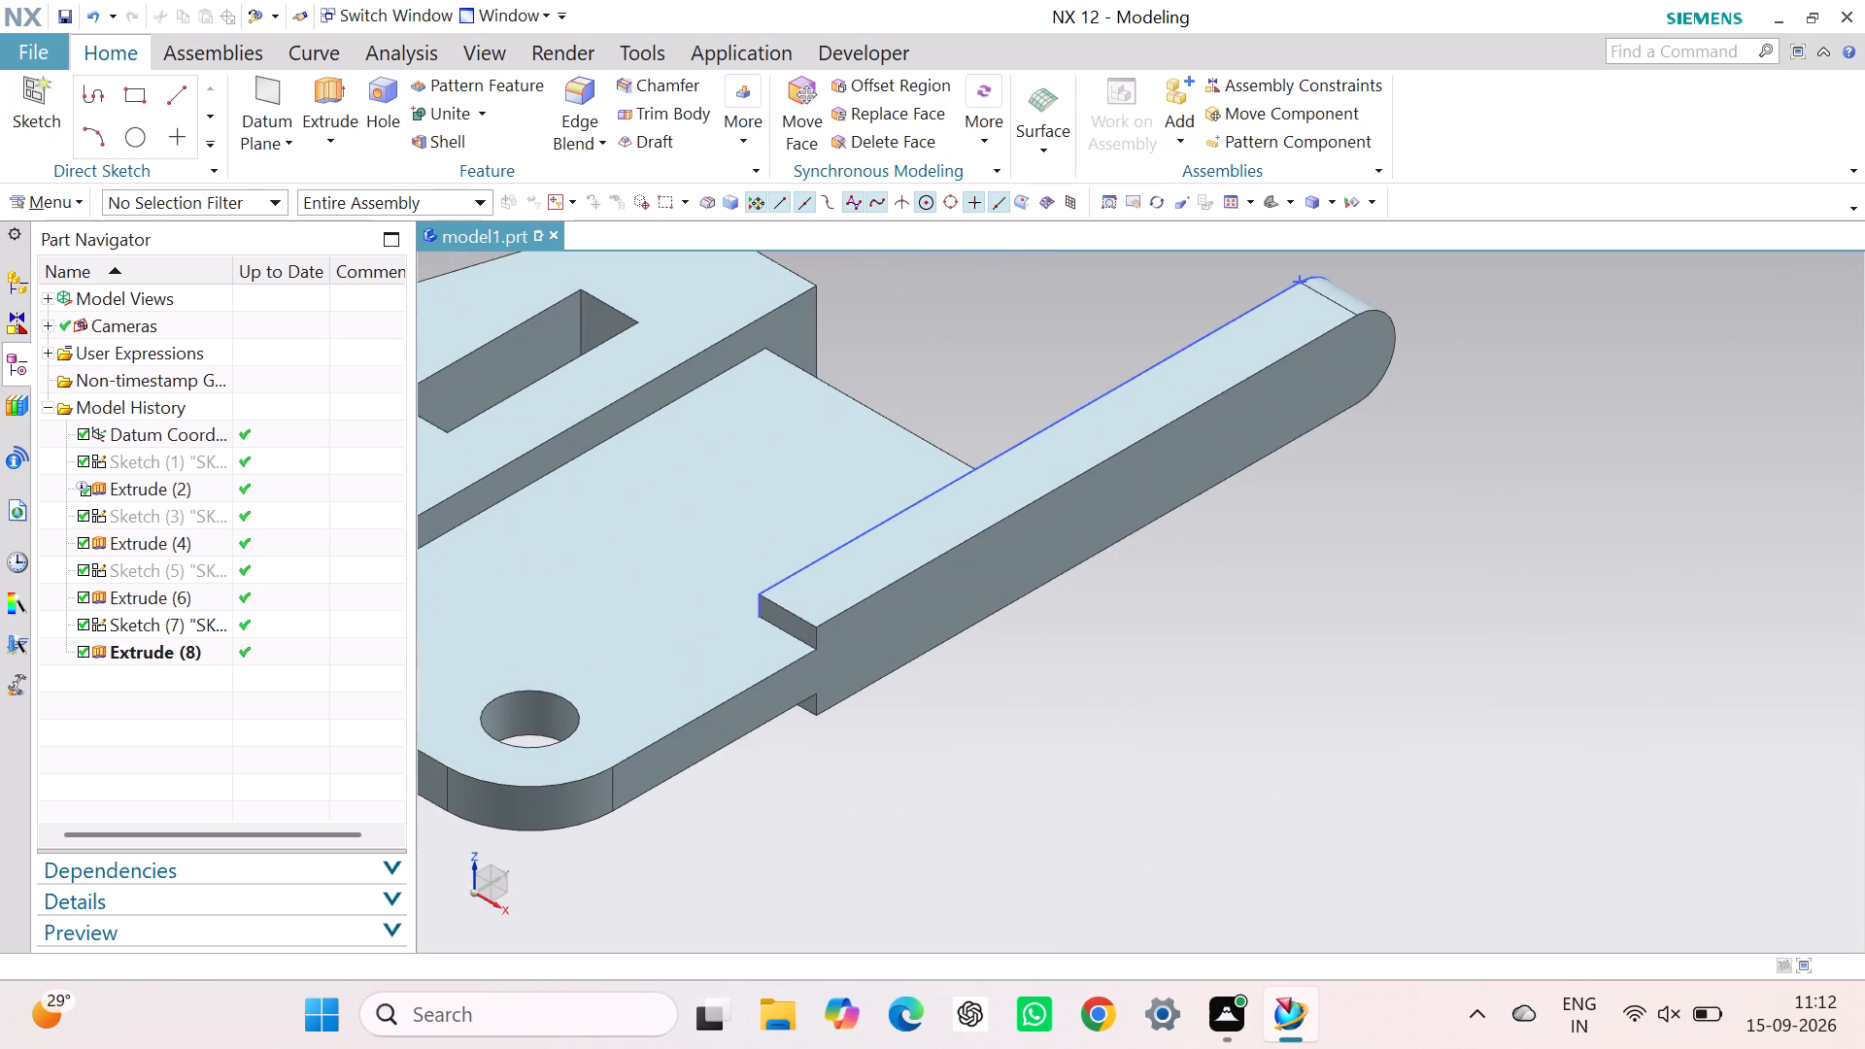
key("Escape")
key("Escape")
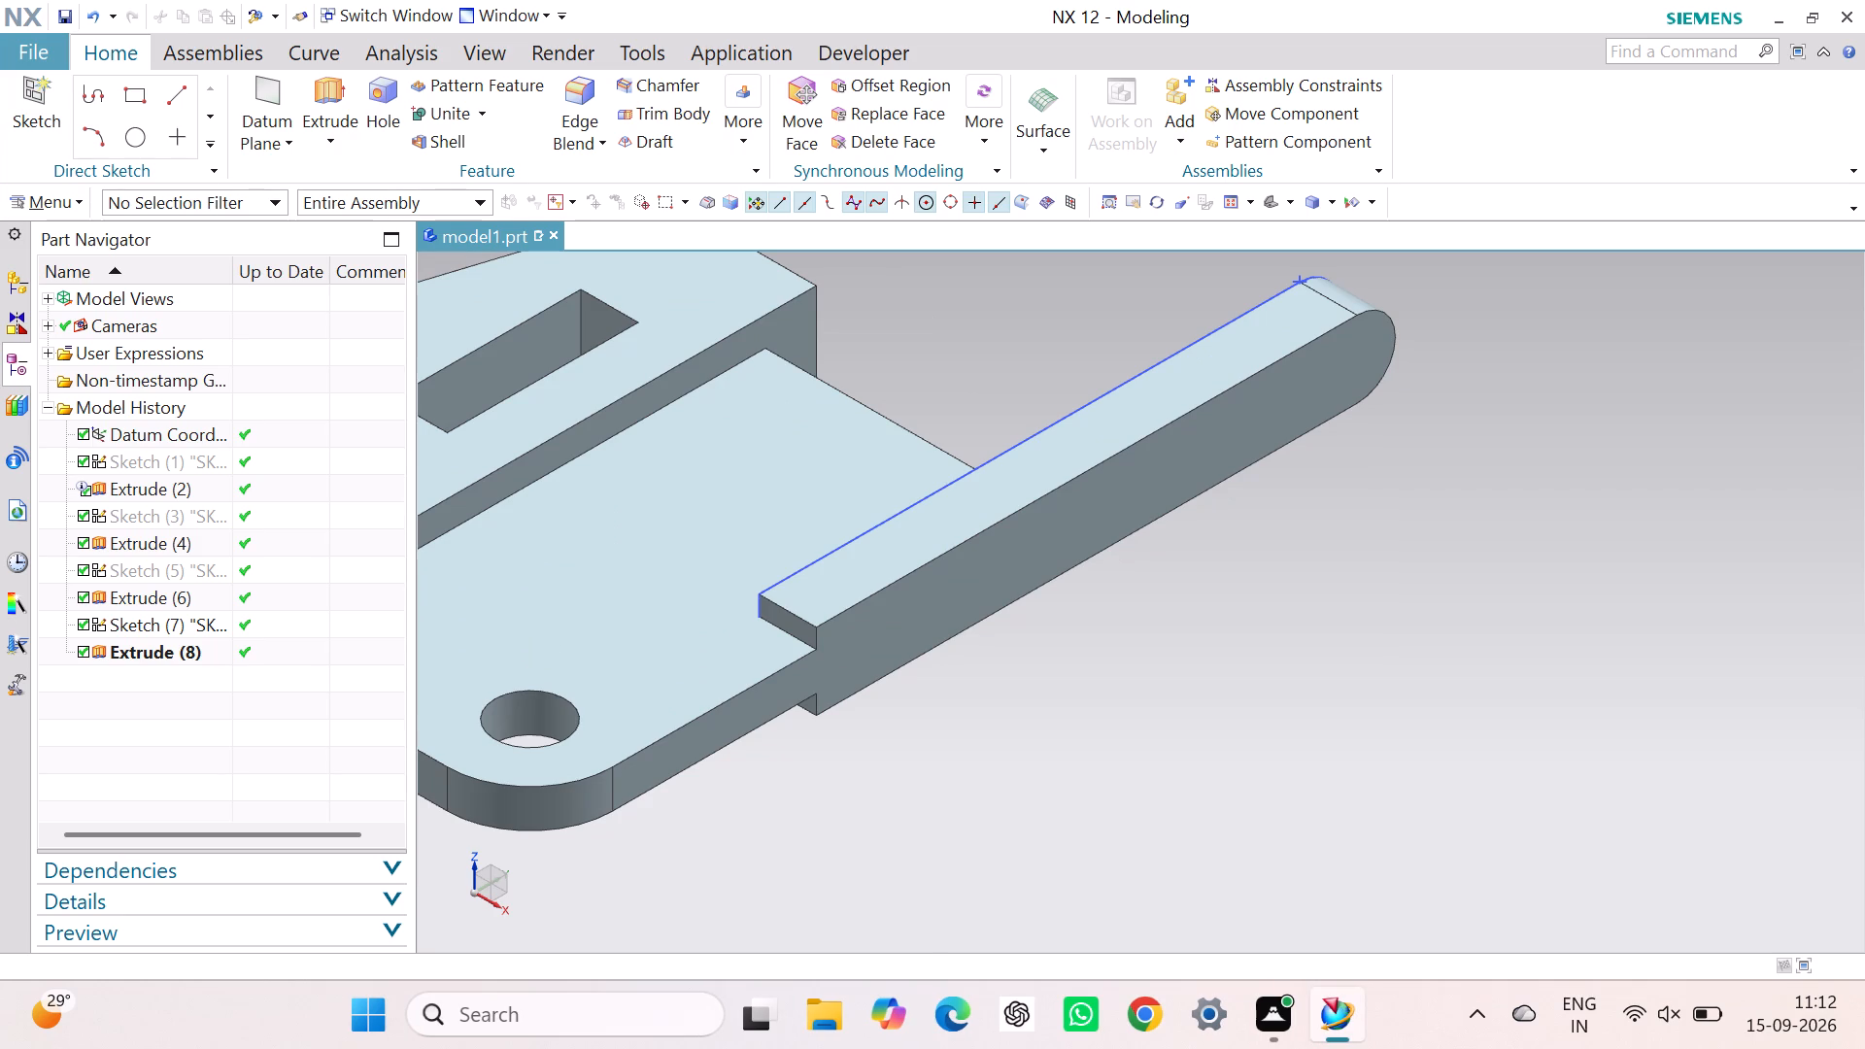
right_click(1241, 316)
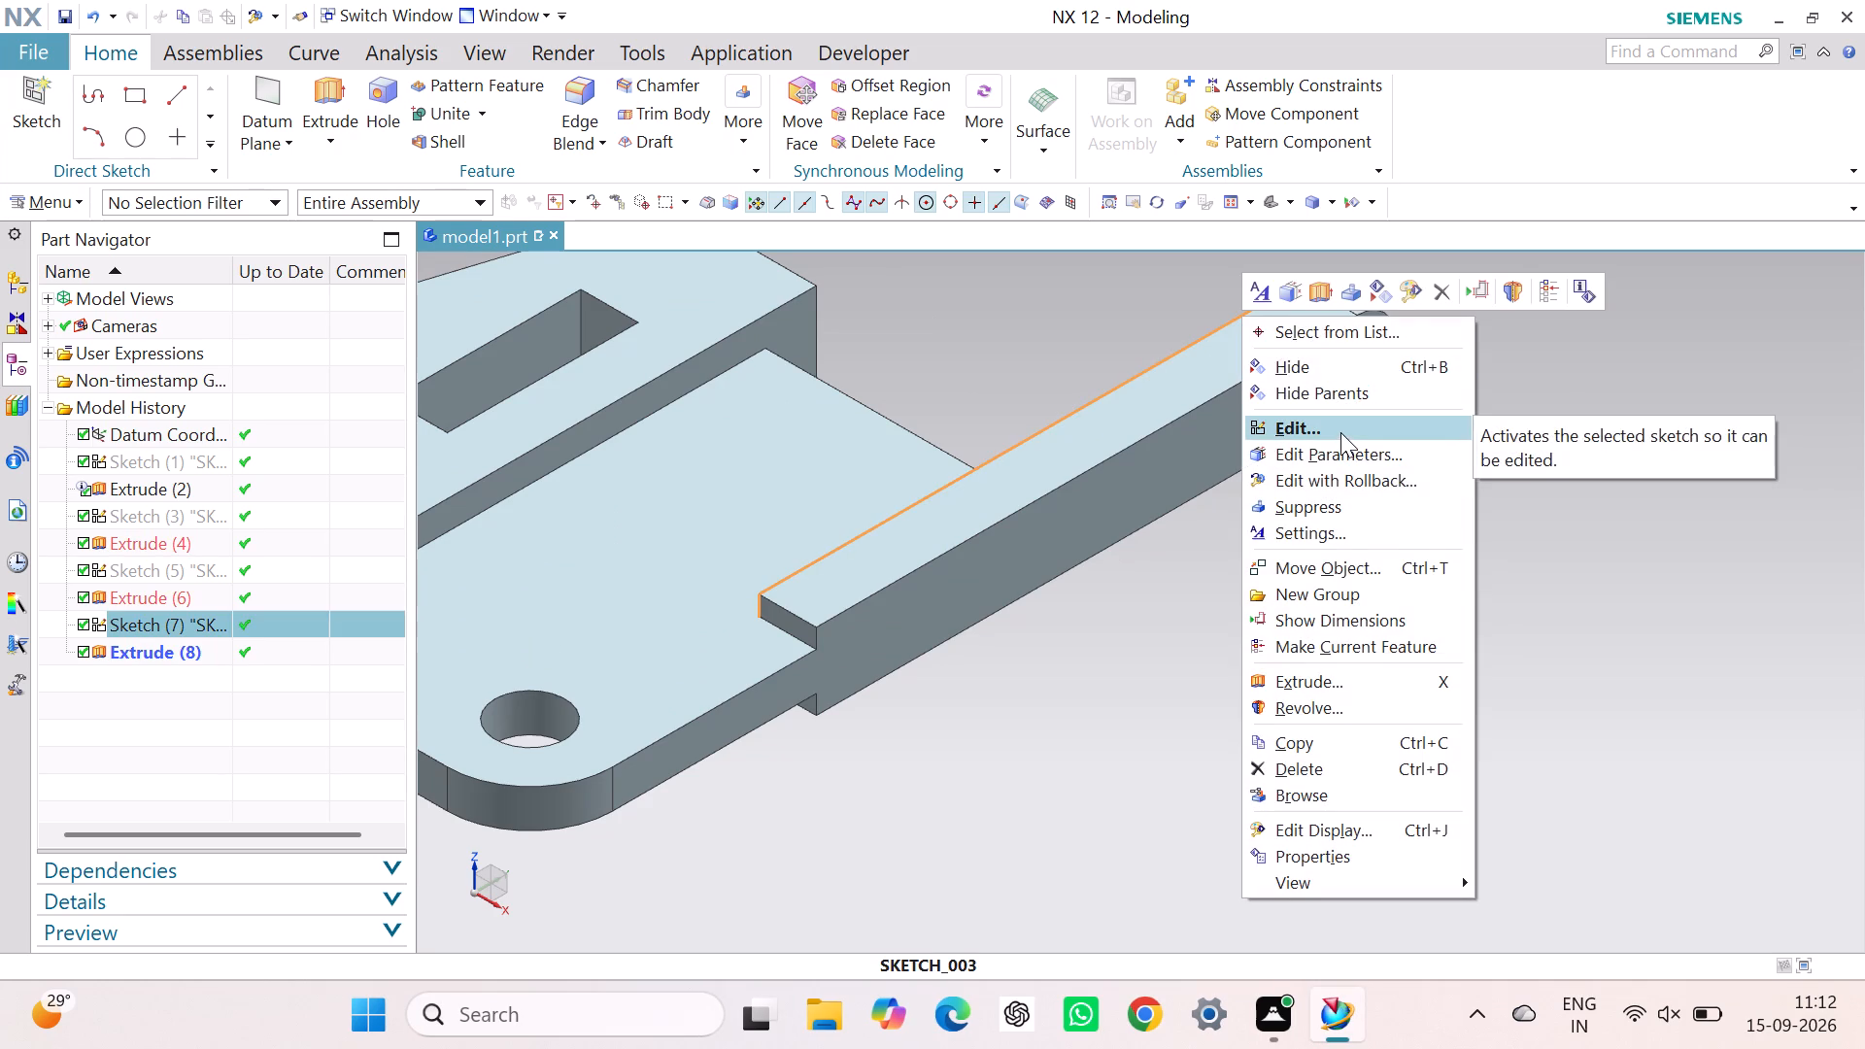
left_click(1323, 358)
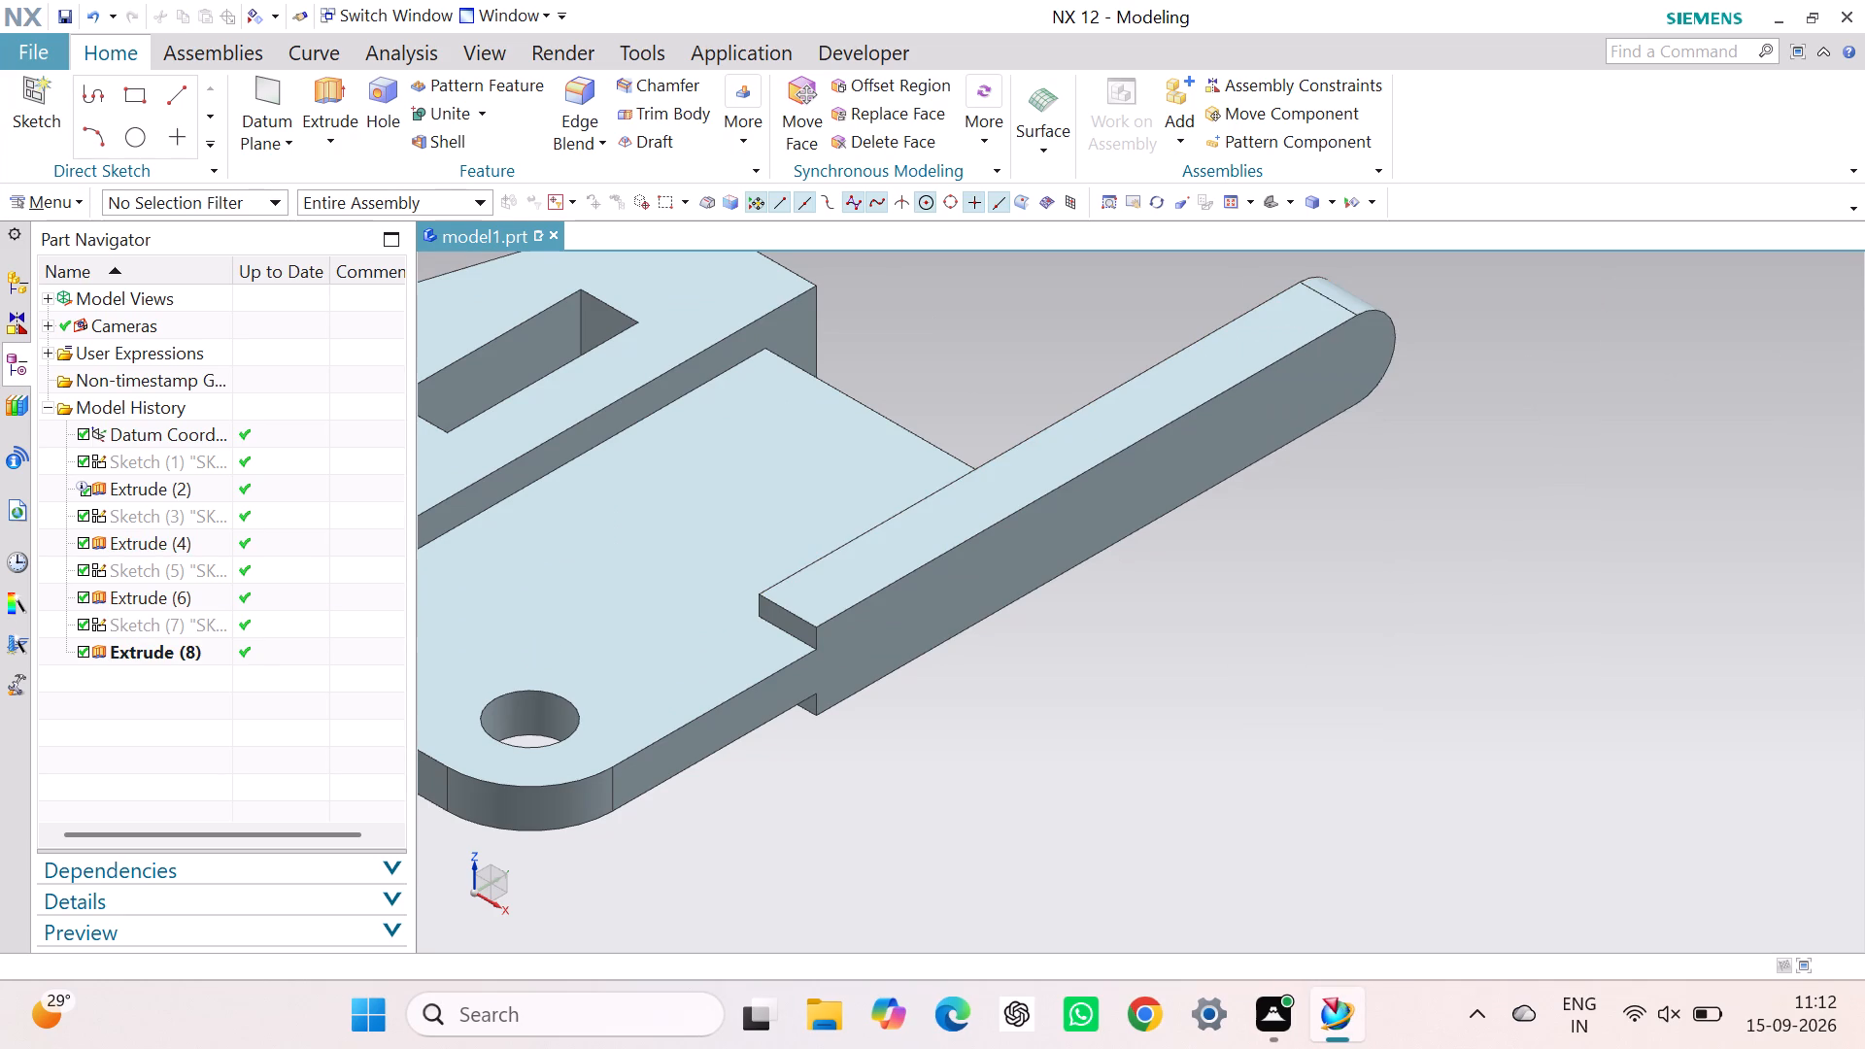
left_click(1586, 484)
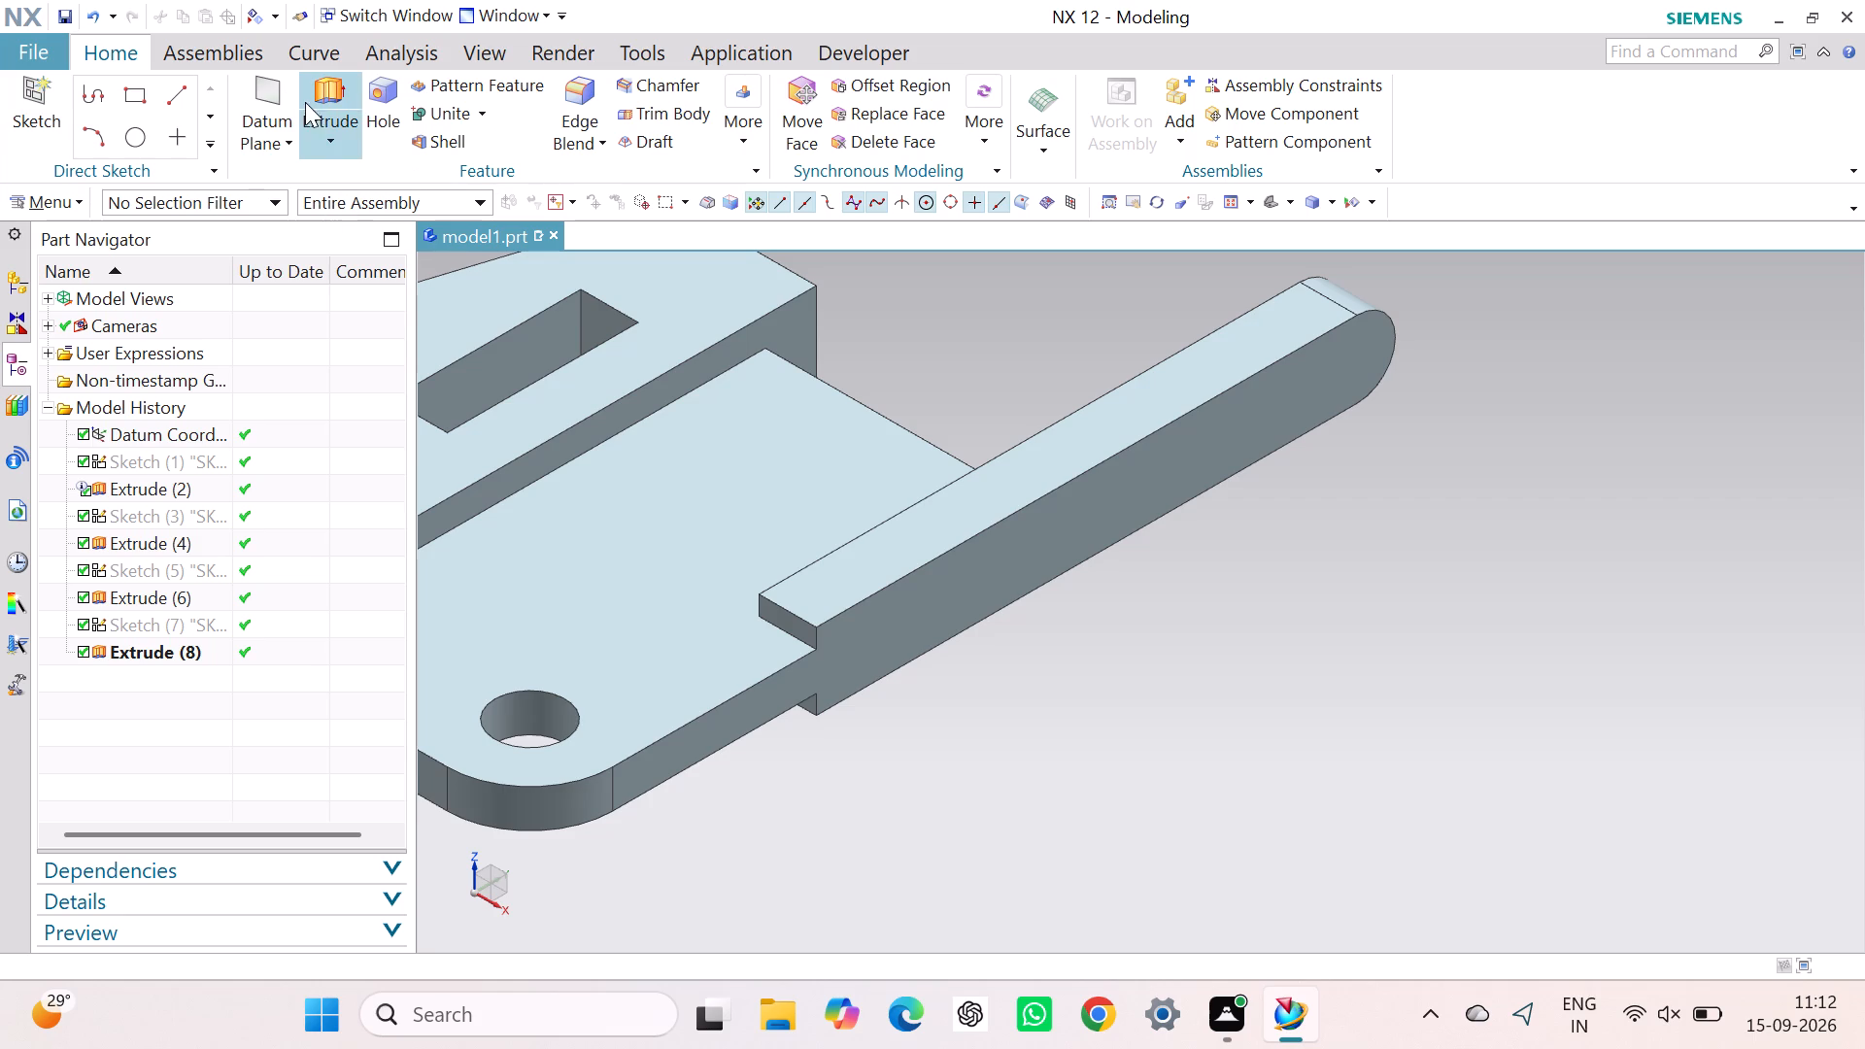
Create a sketch in the task environment on the outer side face of the round-ended bar.
left_click(78, 199)
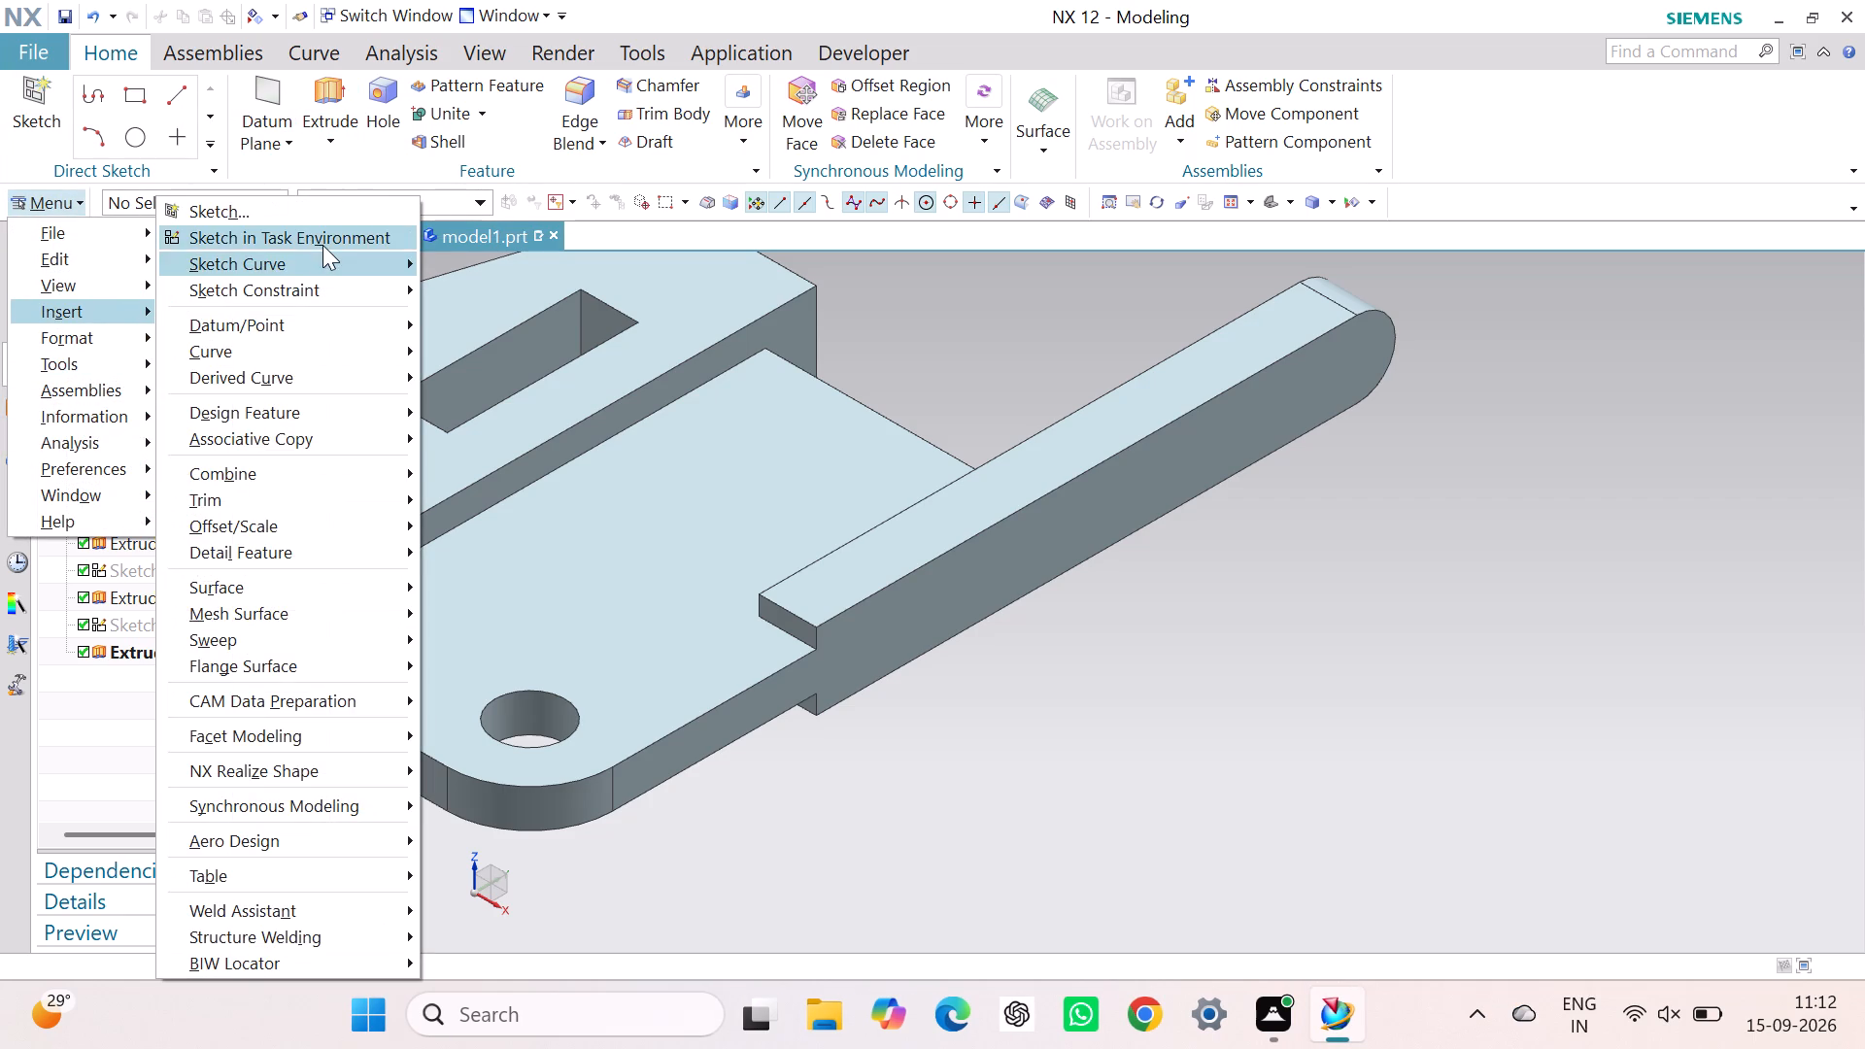
left_click(322, 245)
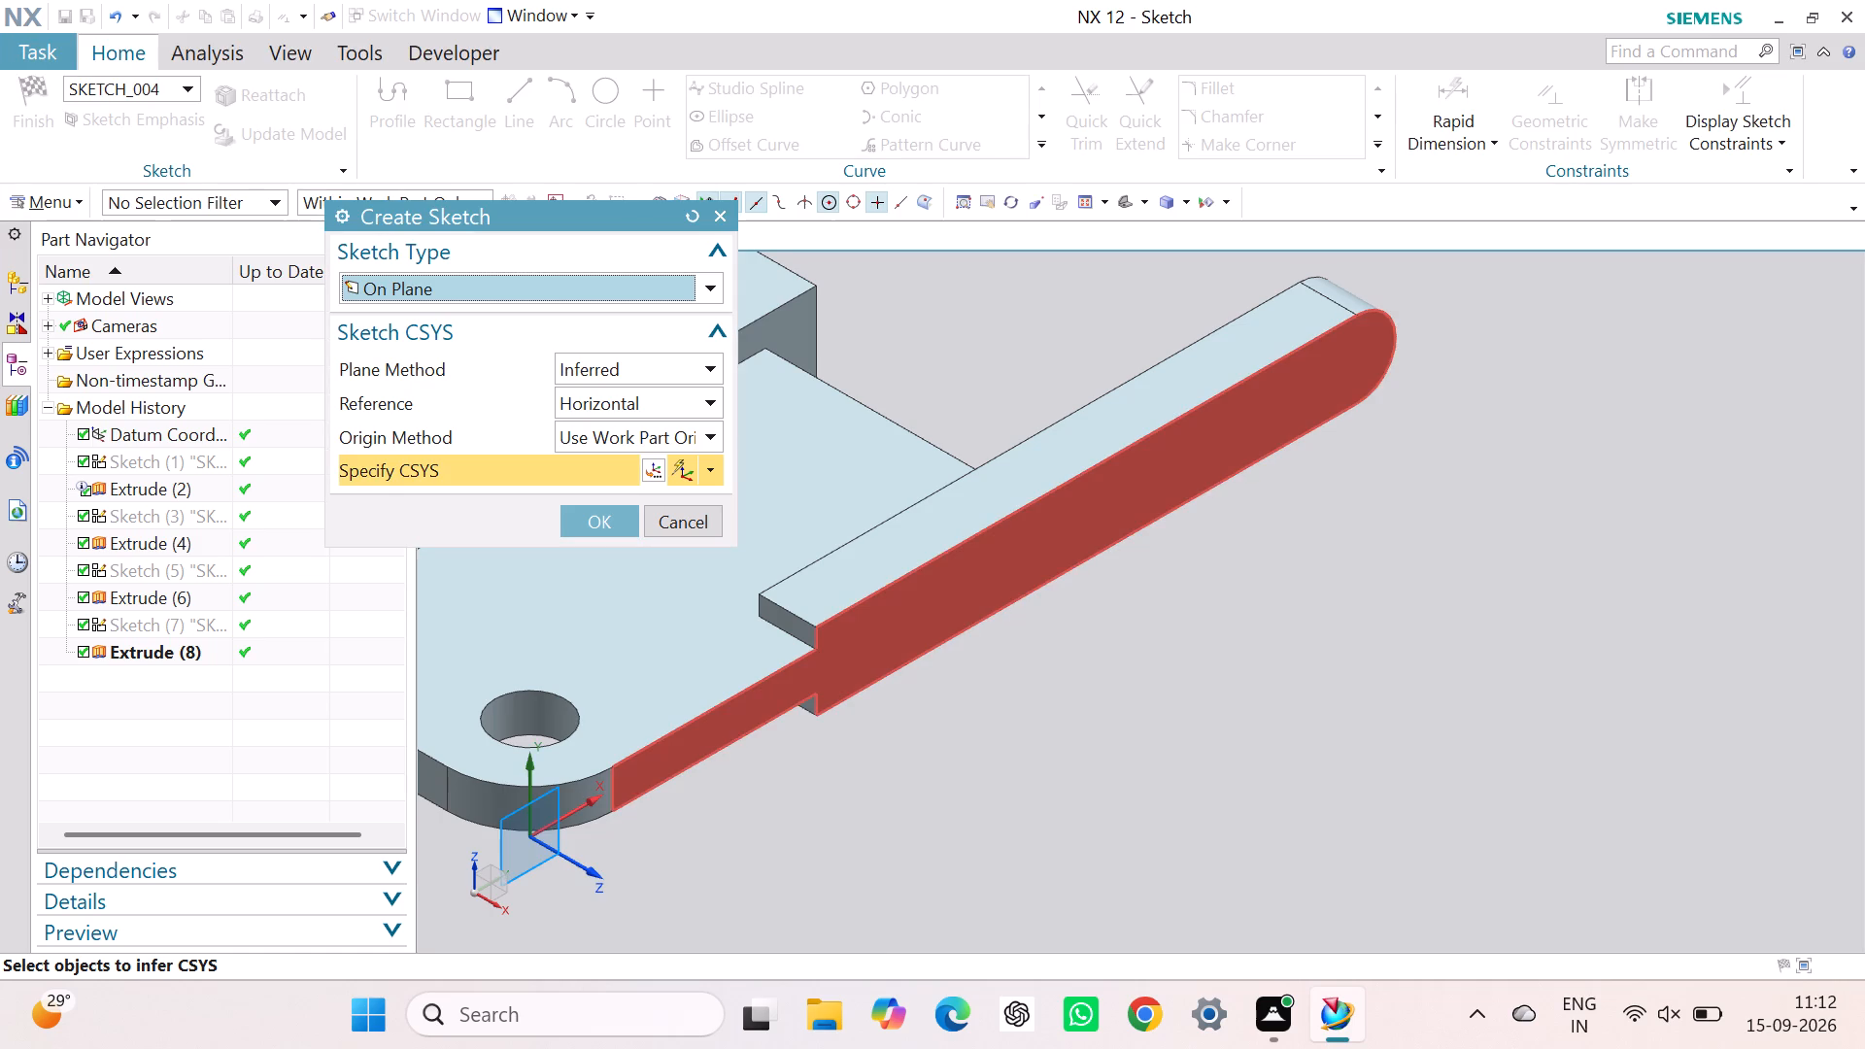
left_click(1174, 465)
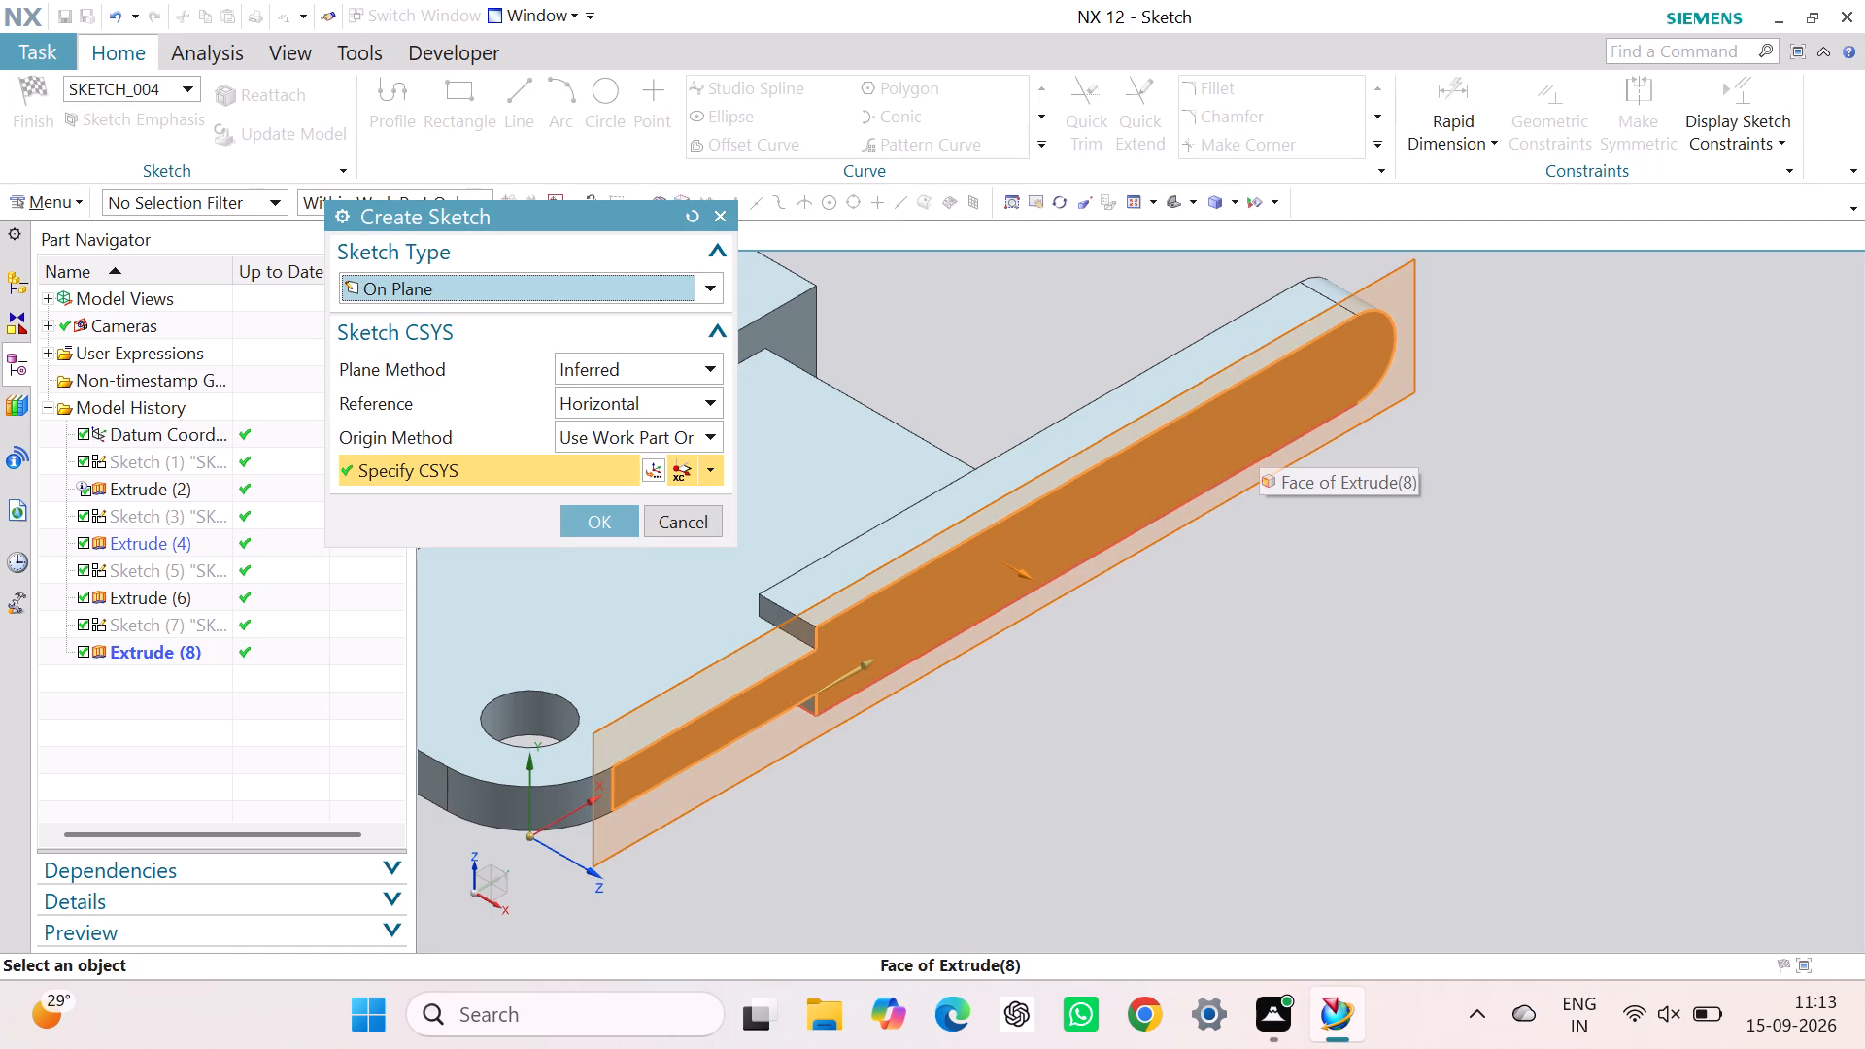
left_click(610, 508)
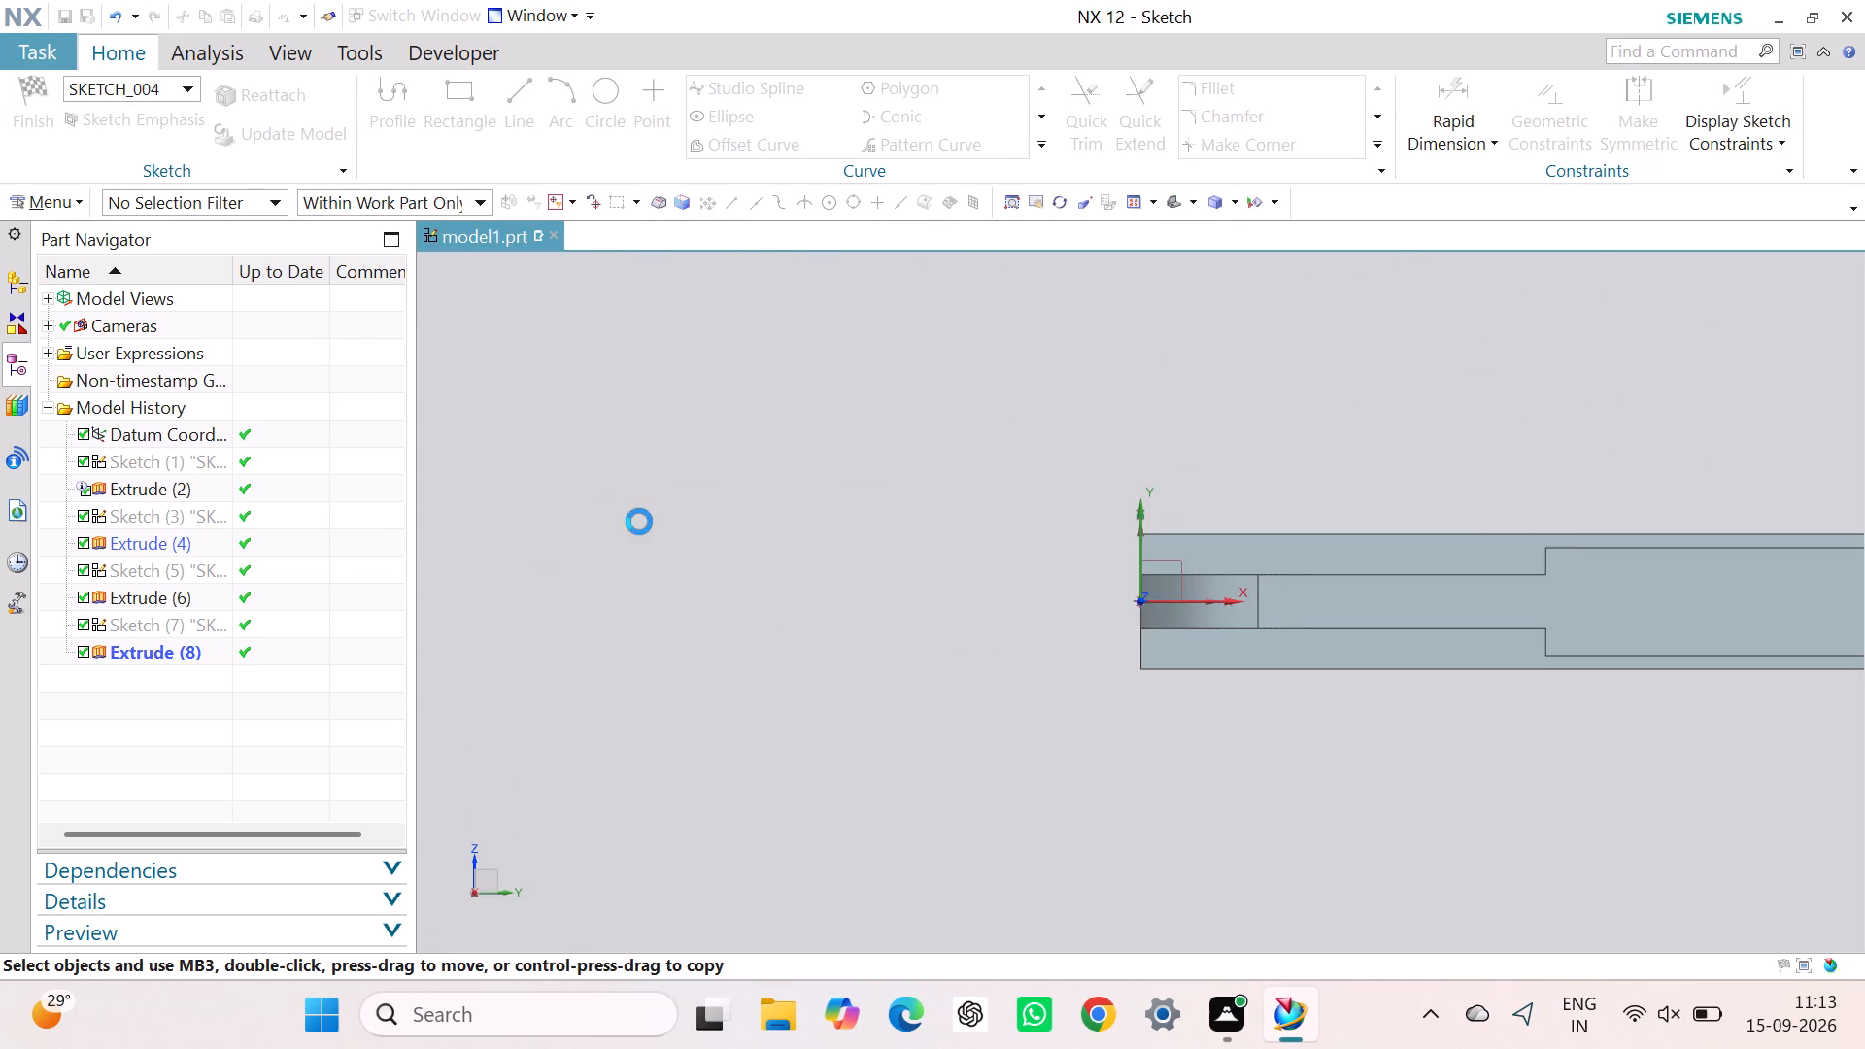
Draw a 10 mm diameter circle centred on the bar's rounded end arc.
scroll(1550, 543, "up", 3)
scroll(1550, 541, "down", 7)
scroll(1760, 531, "up", 5)
scroll(1746, 582, "down", 4)
scroll(1772, 588, "up", 5)
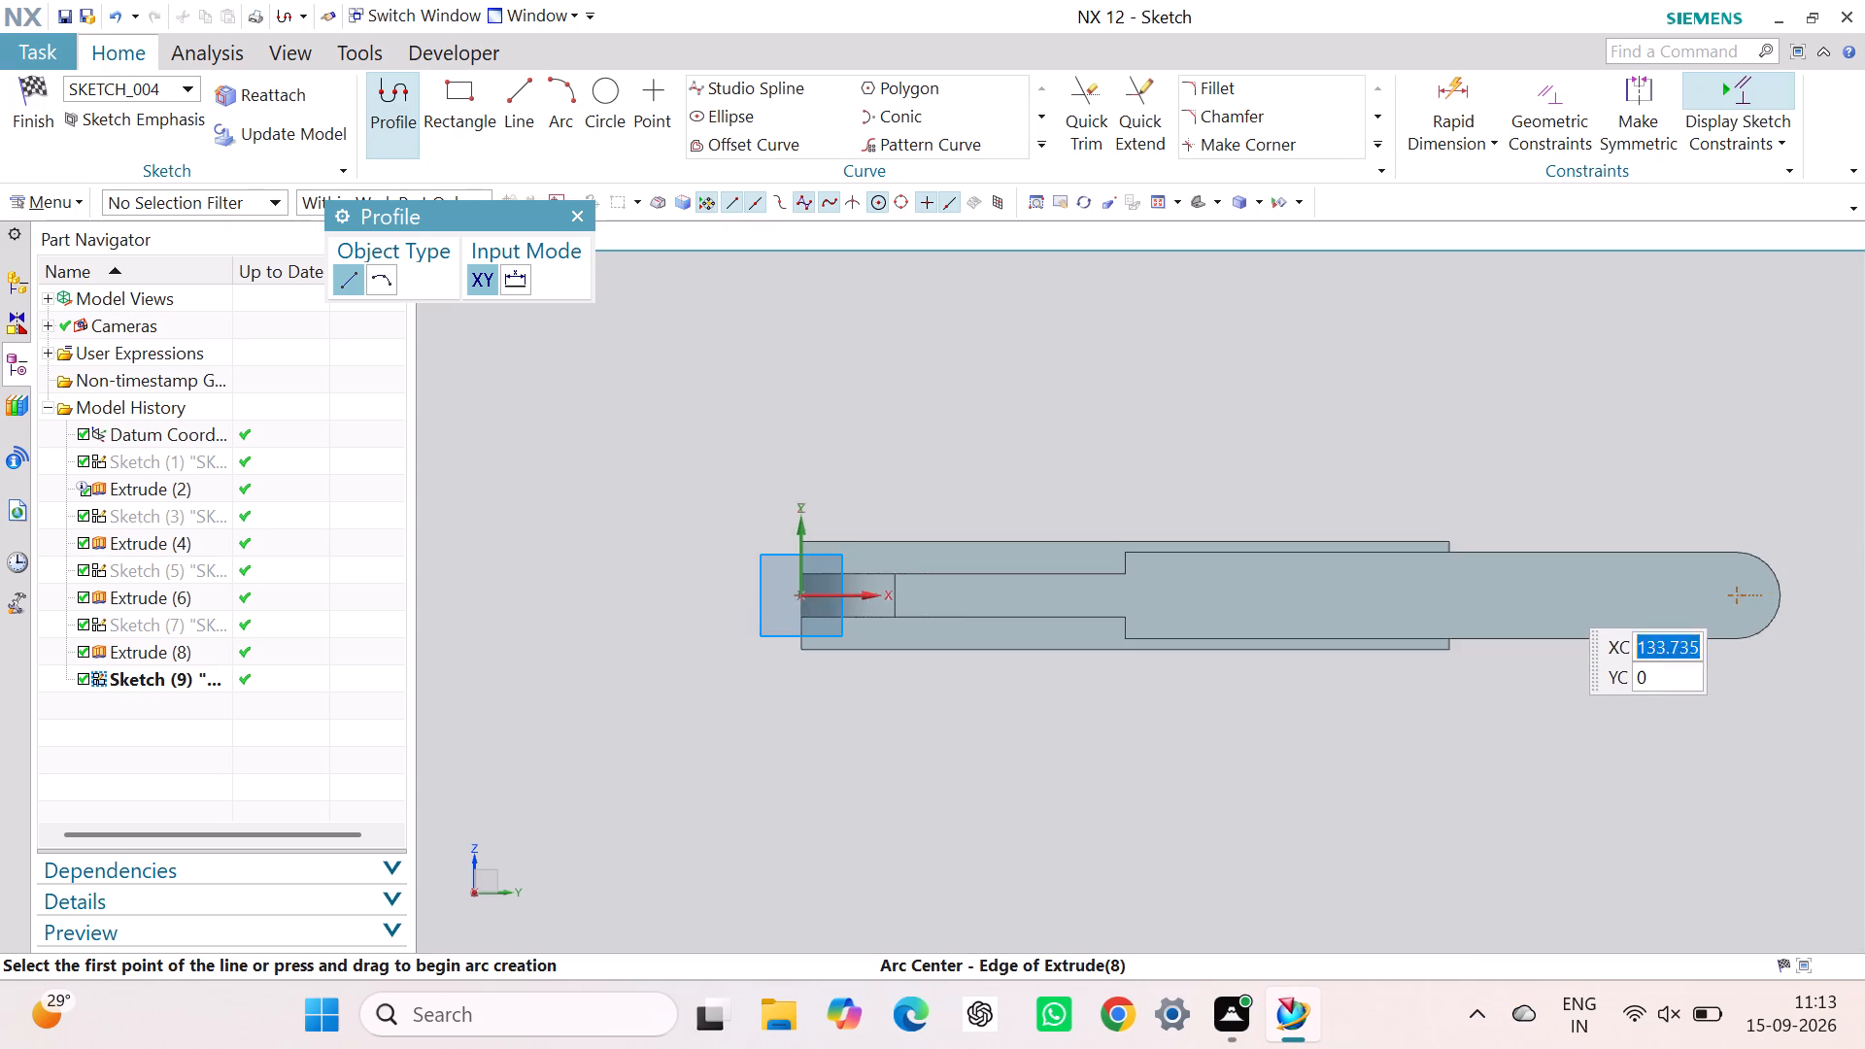
scroll(1763, 596, "up", 5)
left_click(1721, 591)
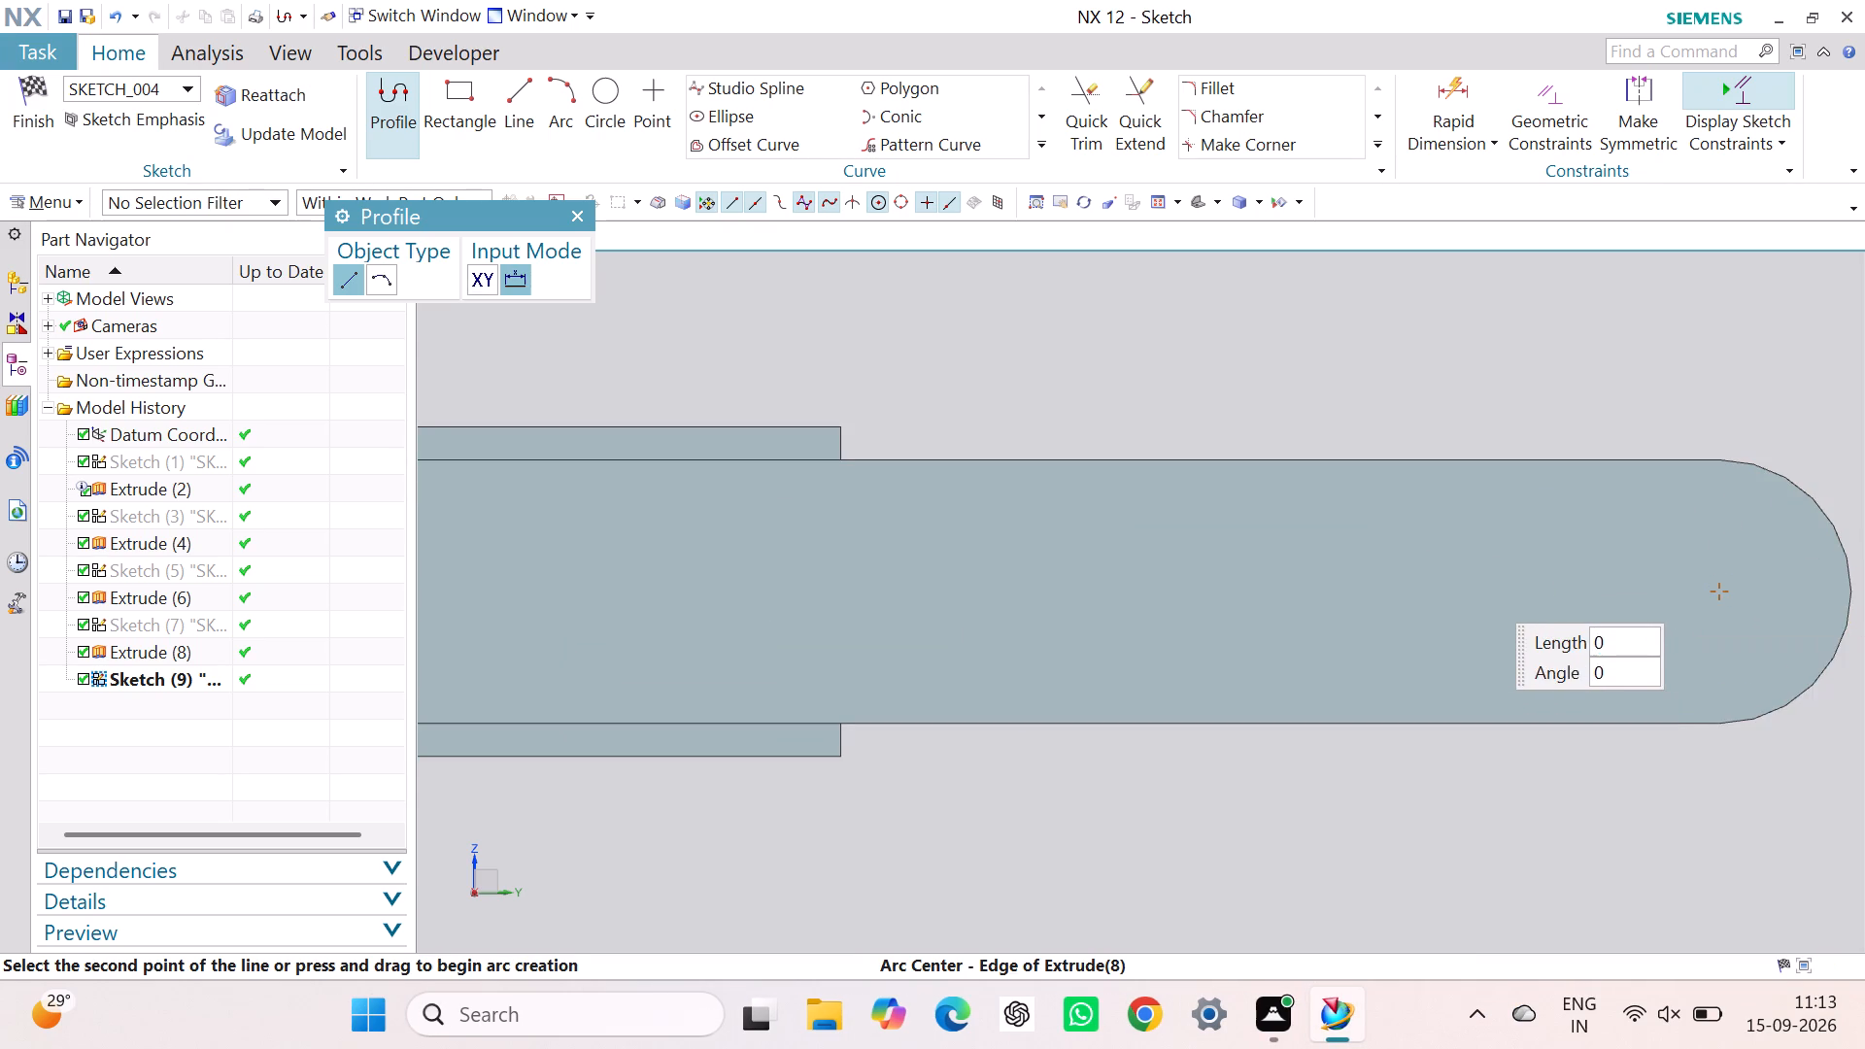
left_click(572, 219)
left_click(605, 93)
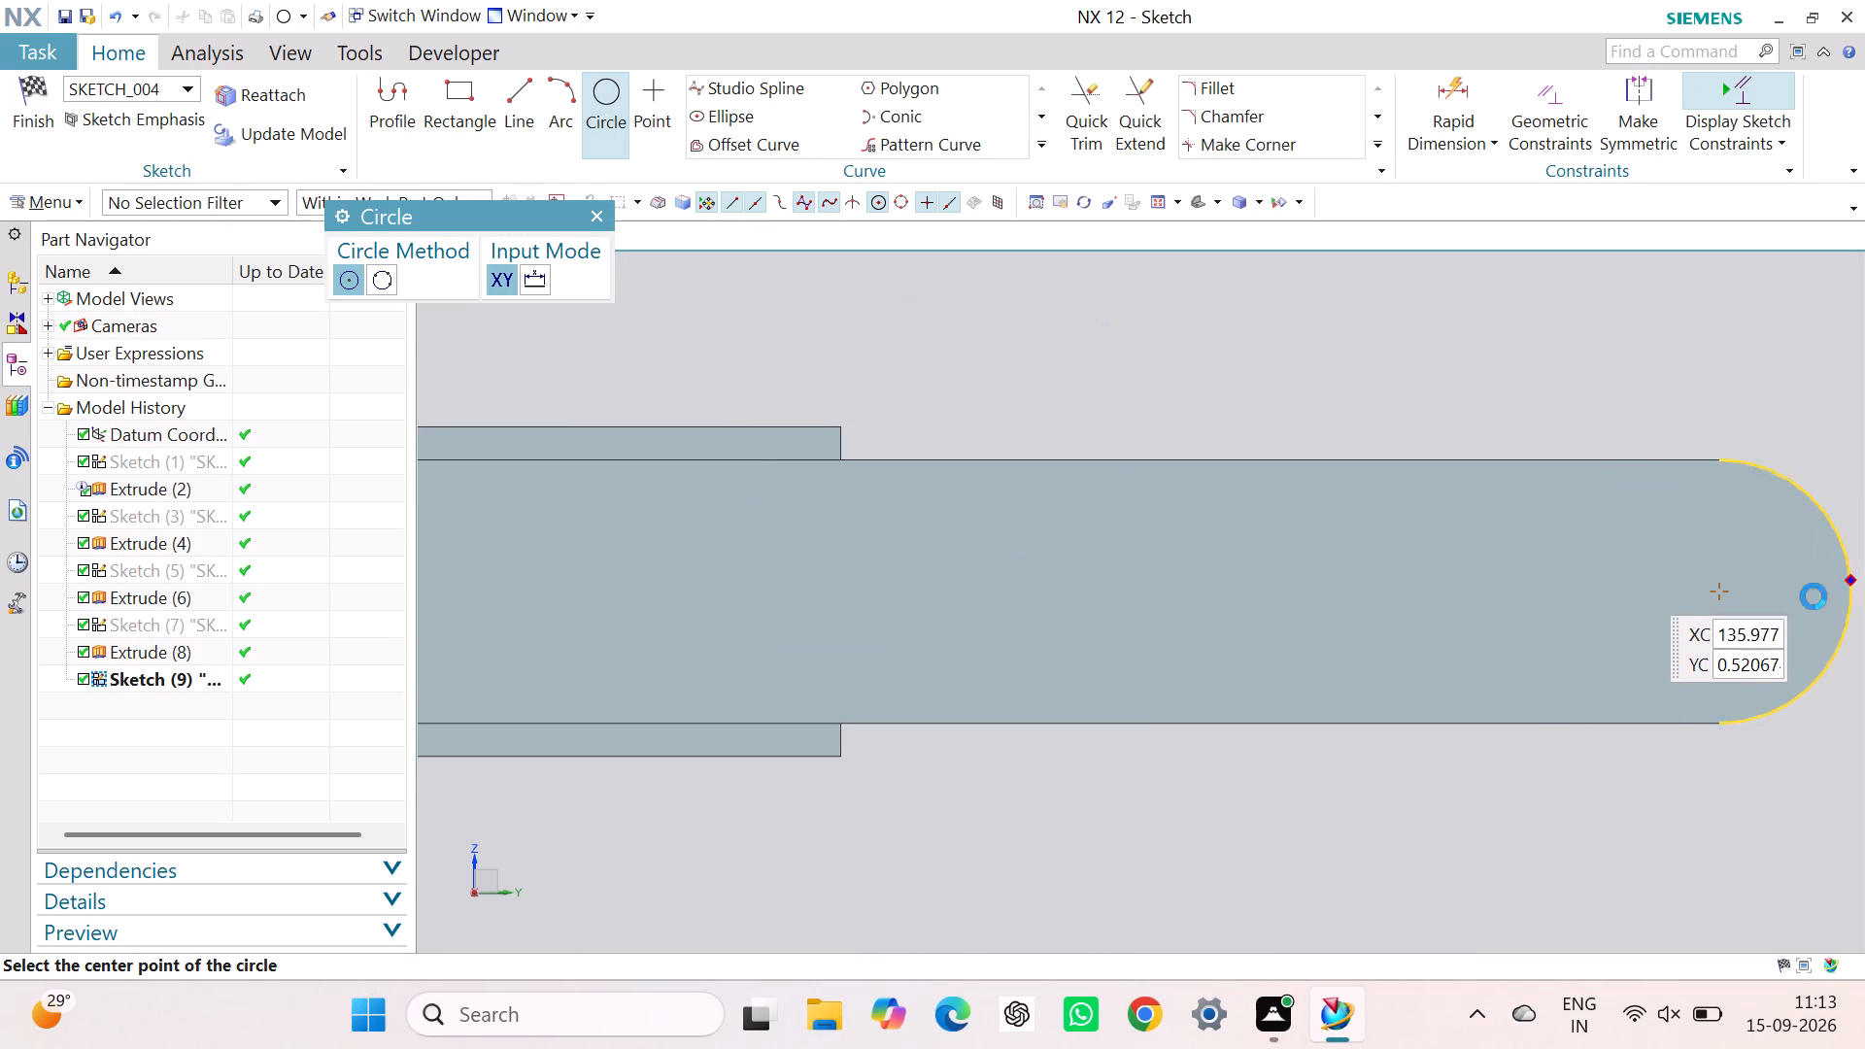
left_click(1719, 588)
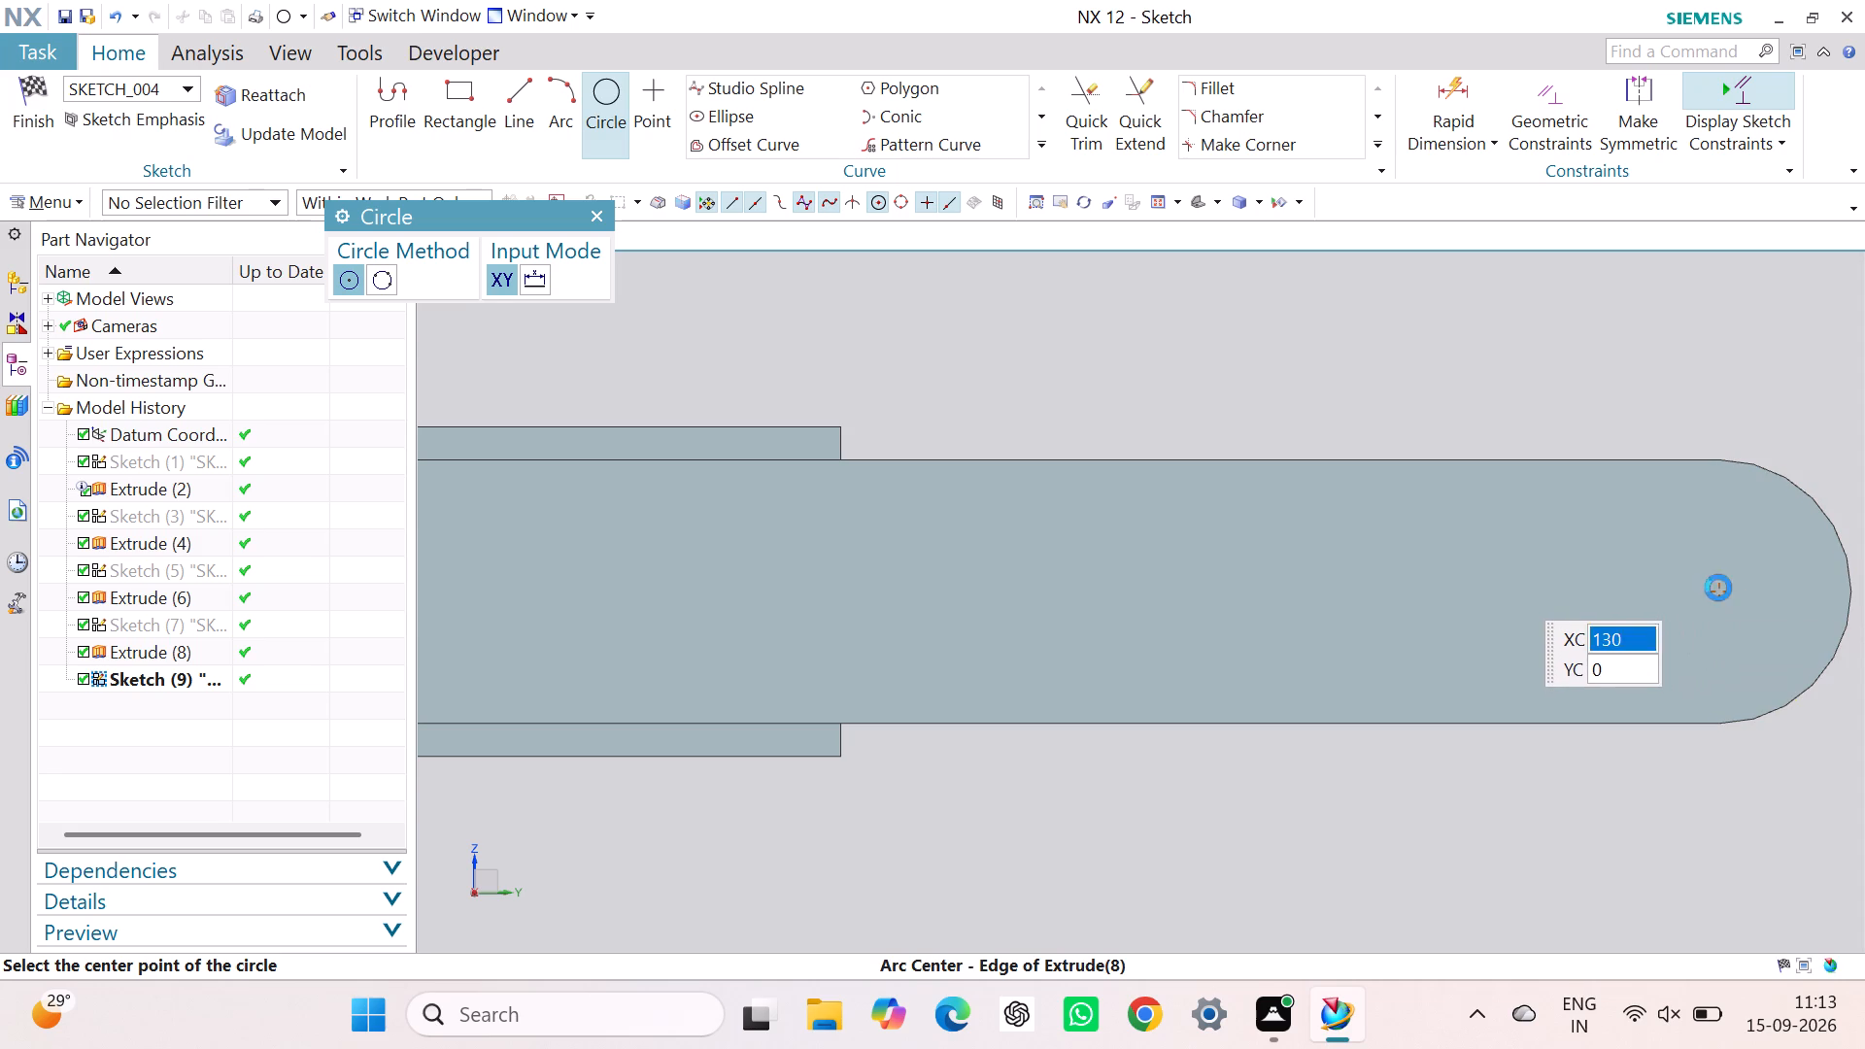
type("10")
key("Return")
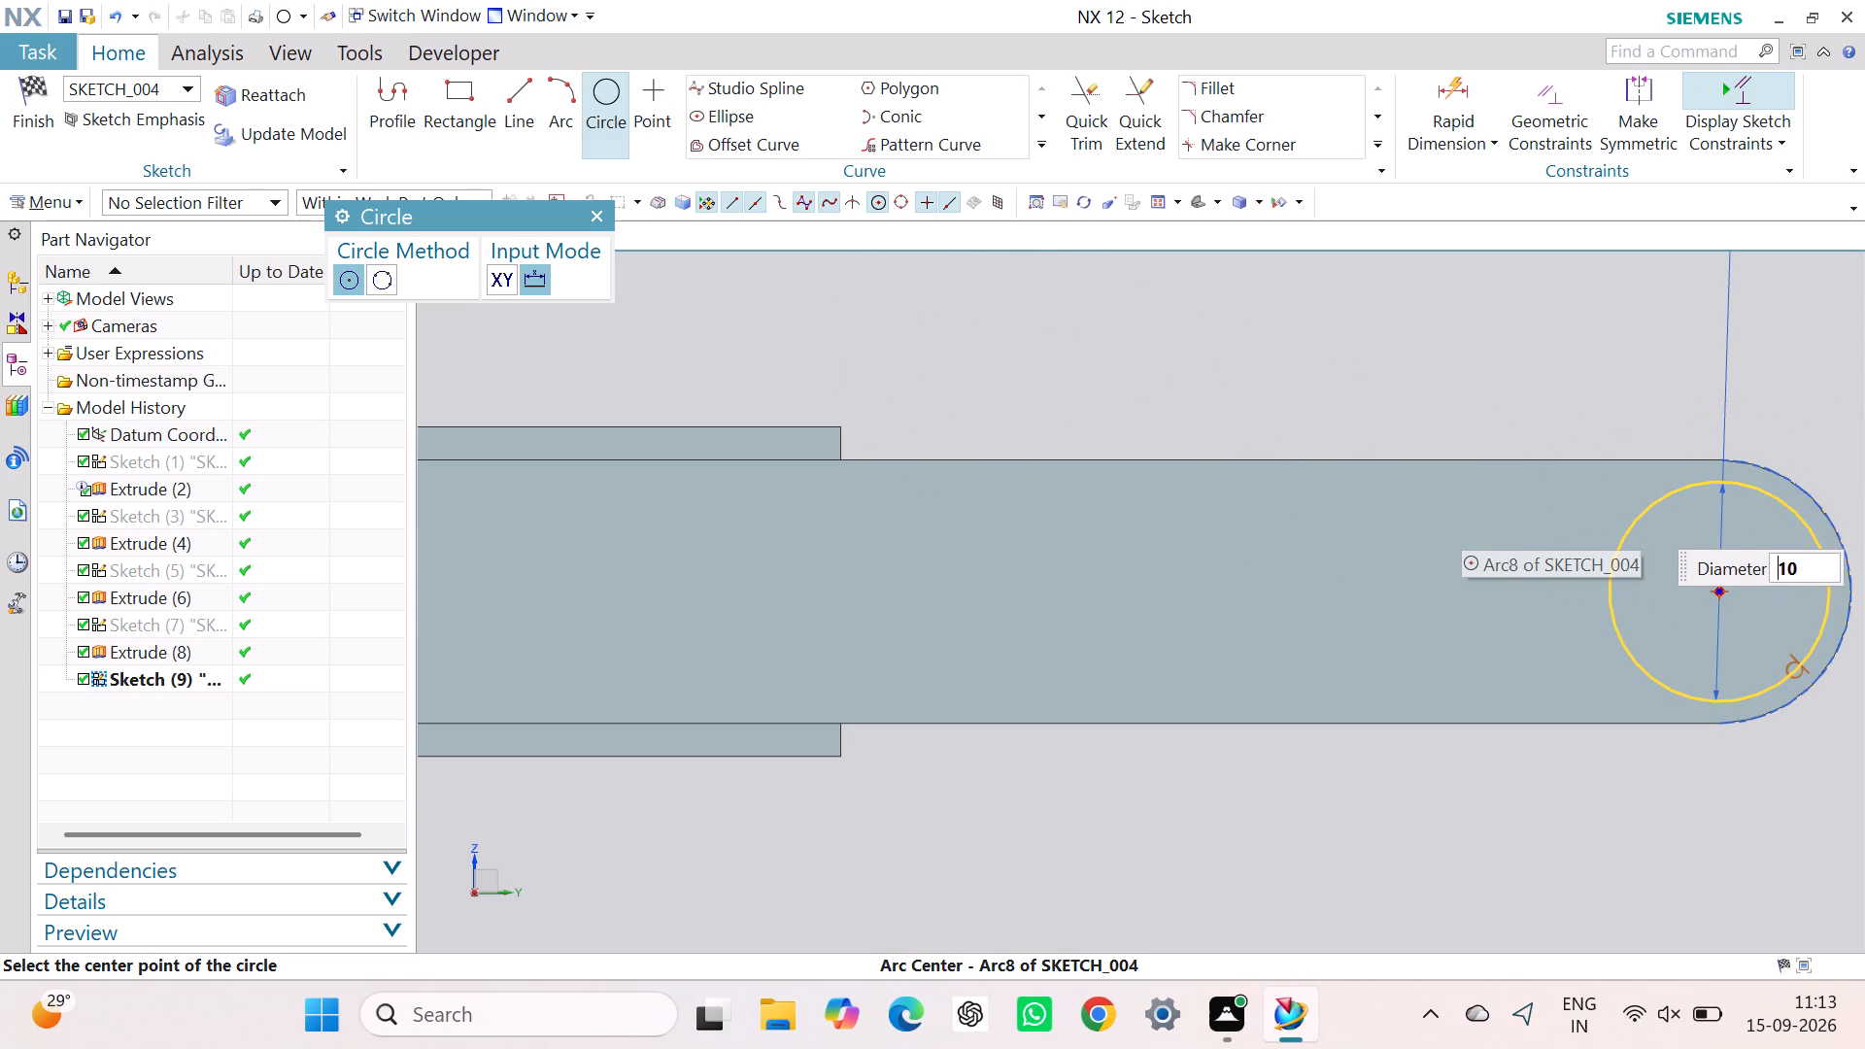
Draw a 6 mm diameter circle concentric with the 10 mm circle at the bar's rounded end.
key("6")
key("Return")
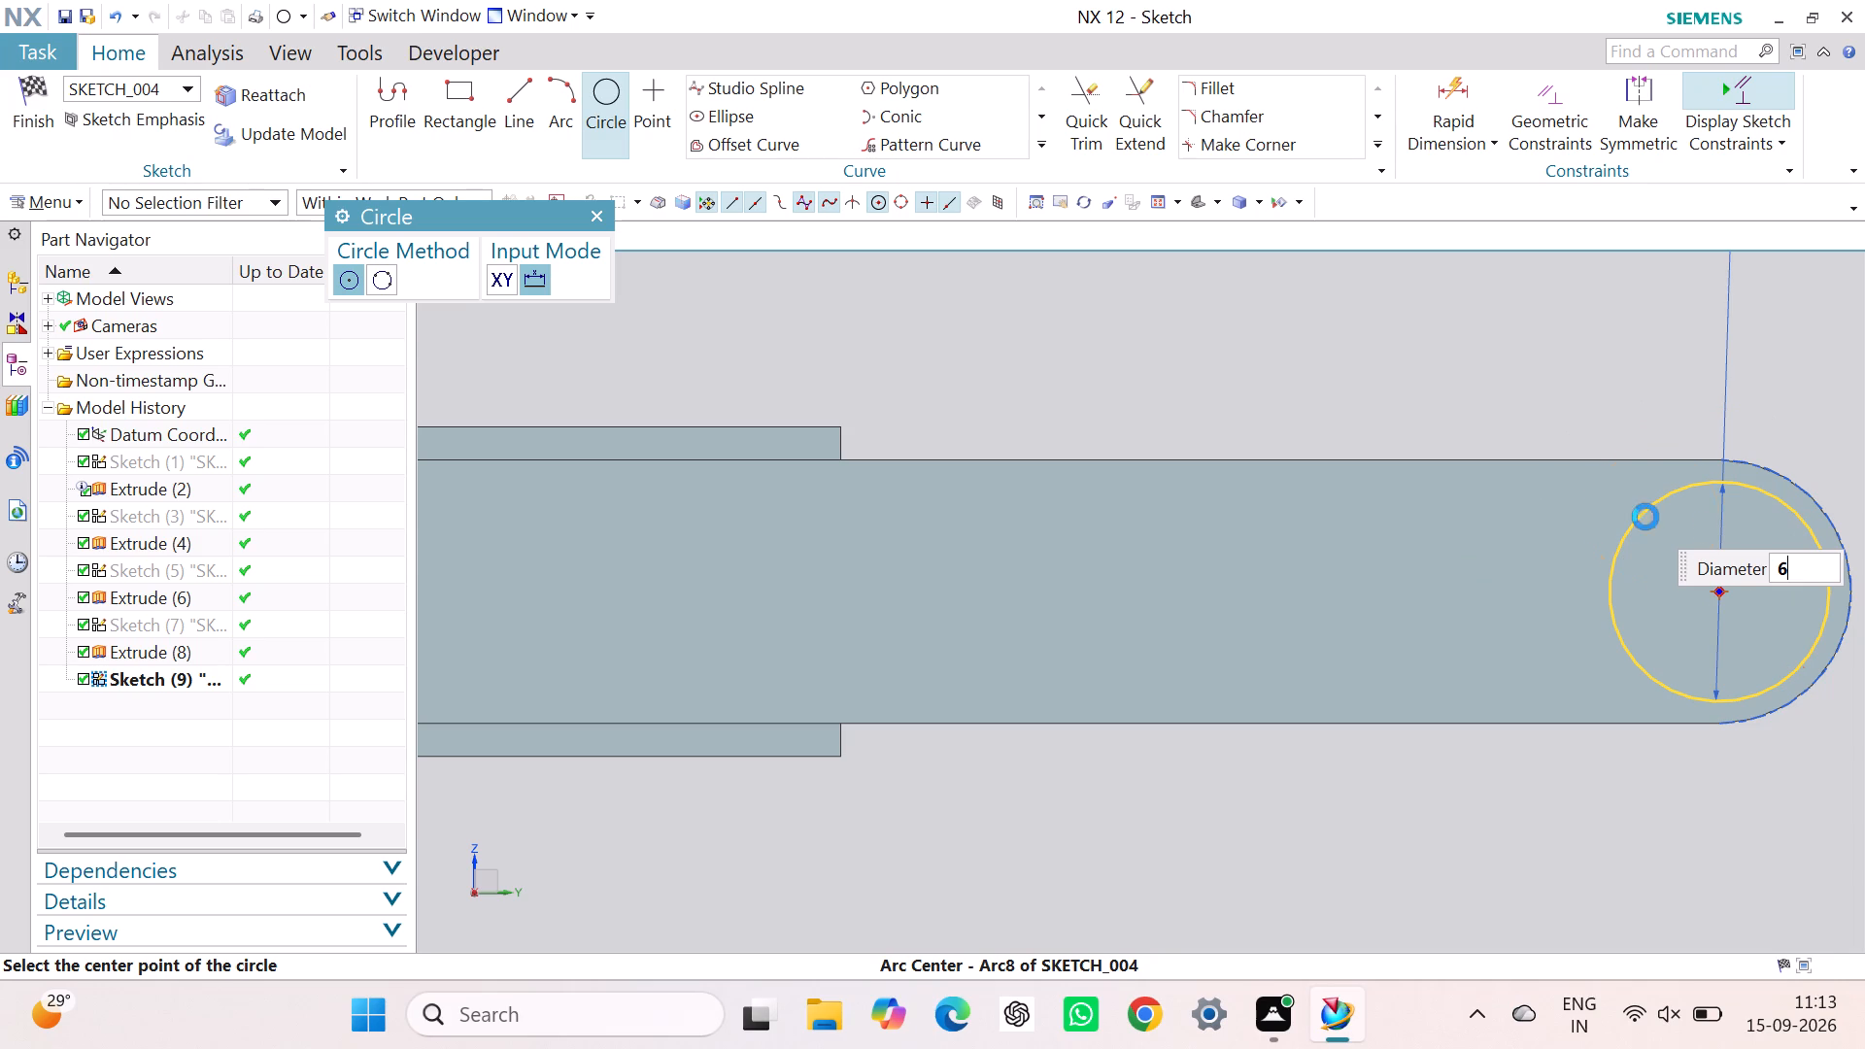
left_click(1722, 590)
key("Escape")
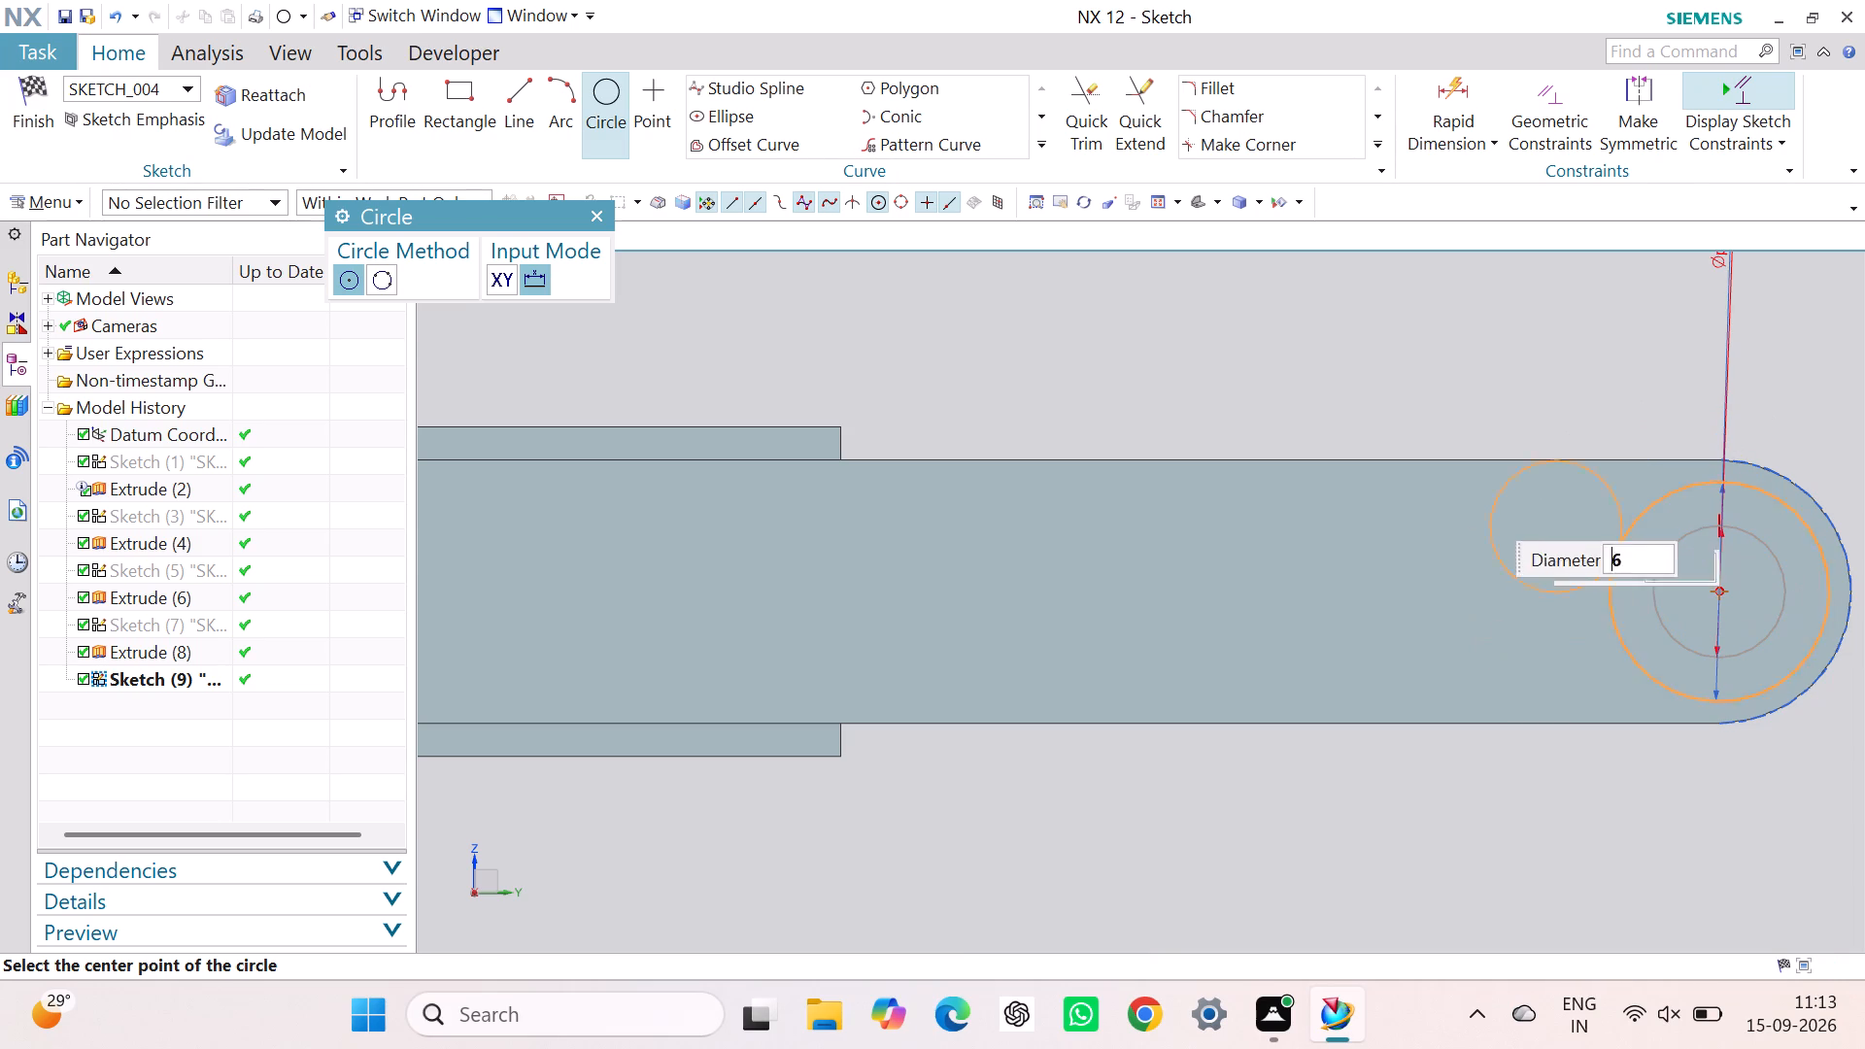
key("Escape")
Pull the inner circle's 6 mm diameter dimension clear of the other one and delete it.
scroll(1642, 409, "up", 2)
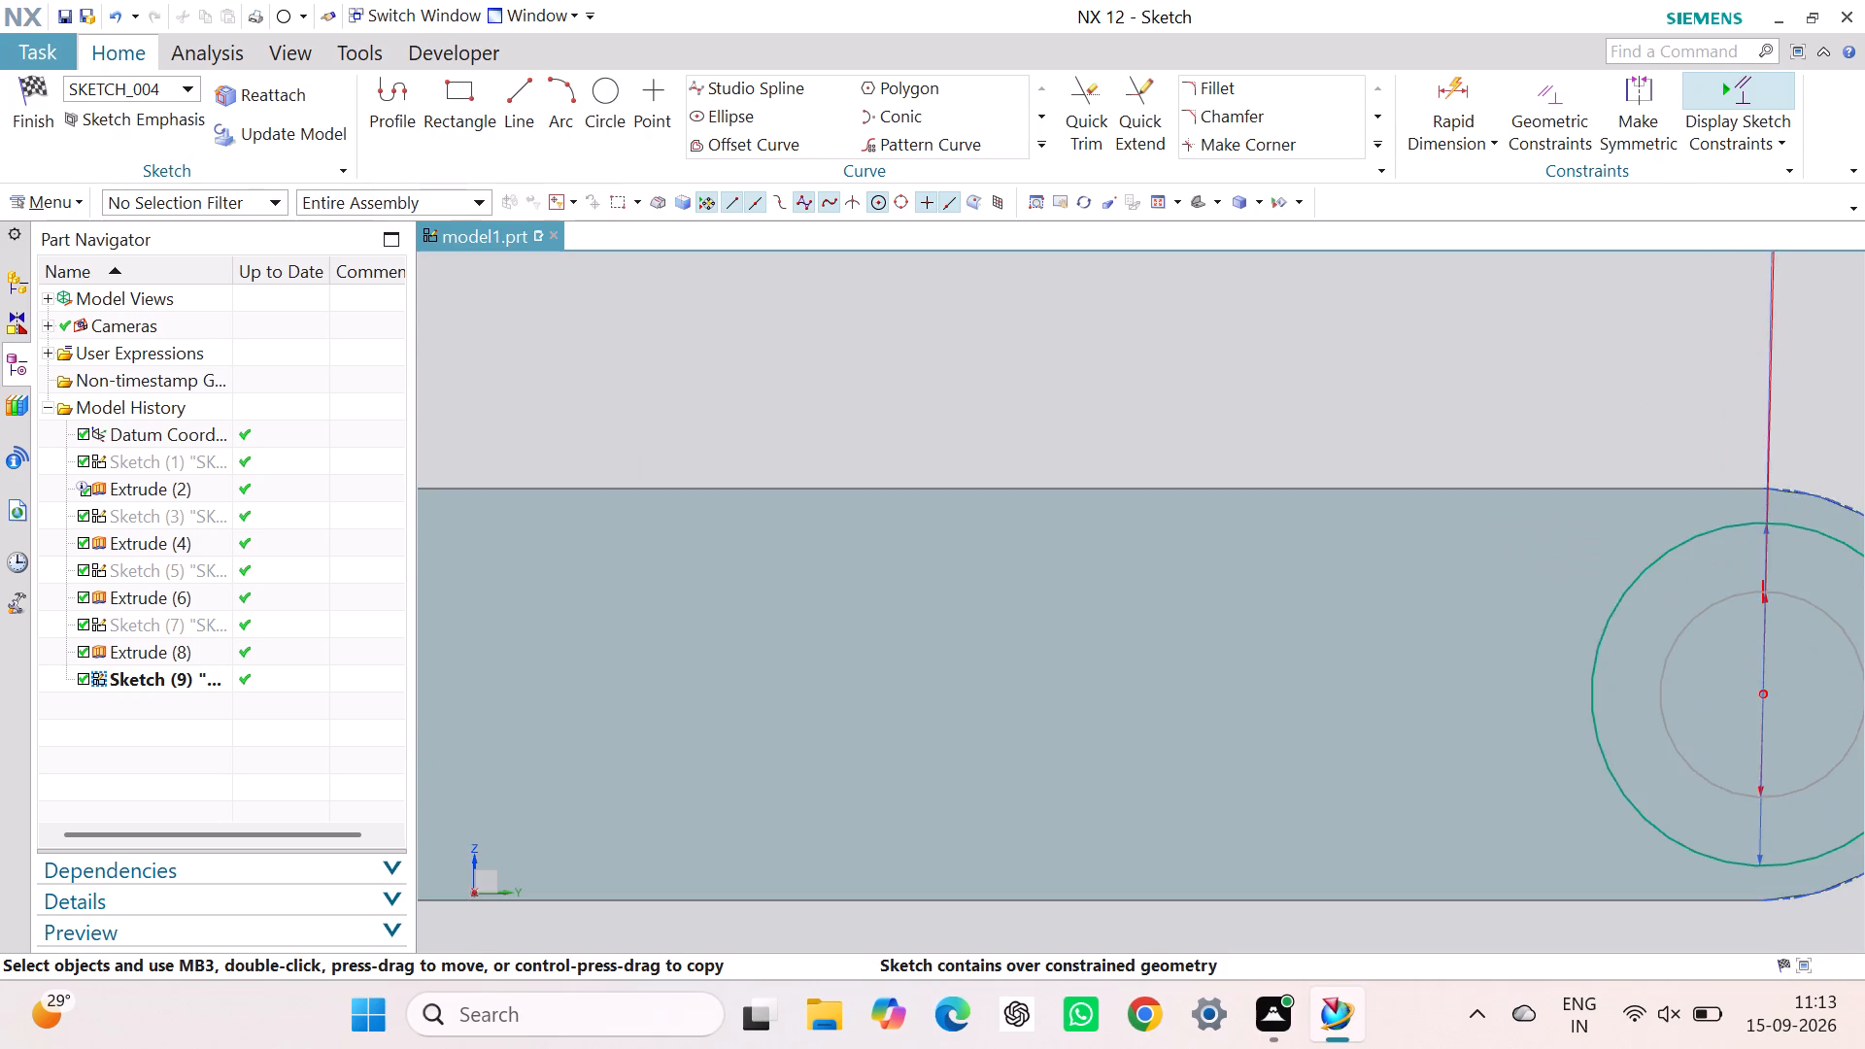
scroll(1681, 443, "down", 5)
scroll(1773, 374, "up", 2)
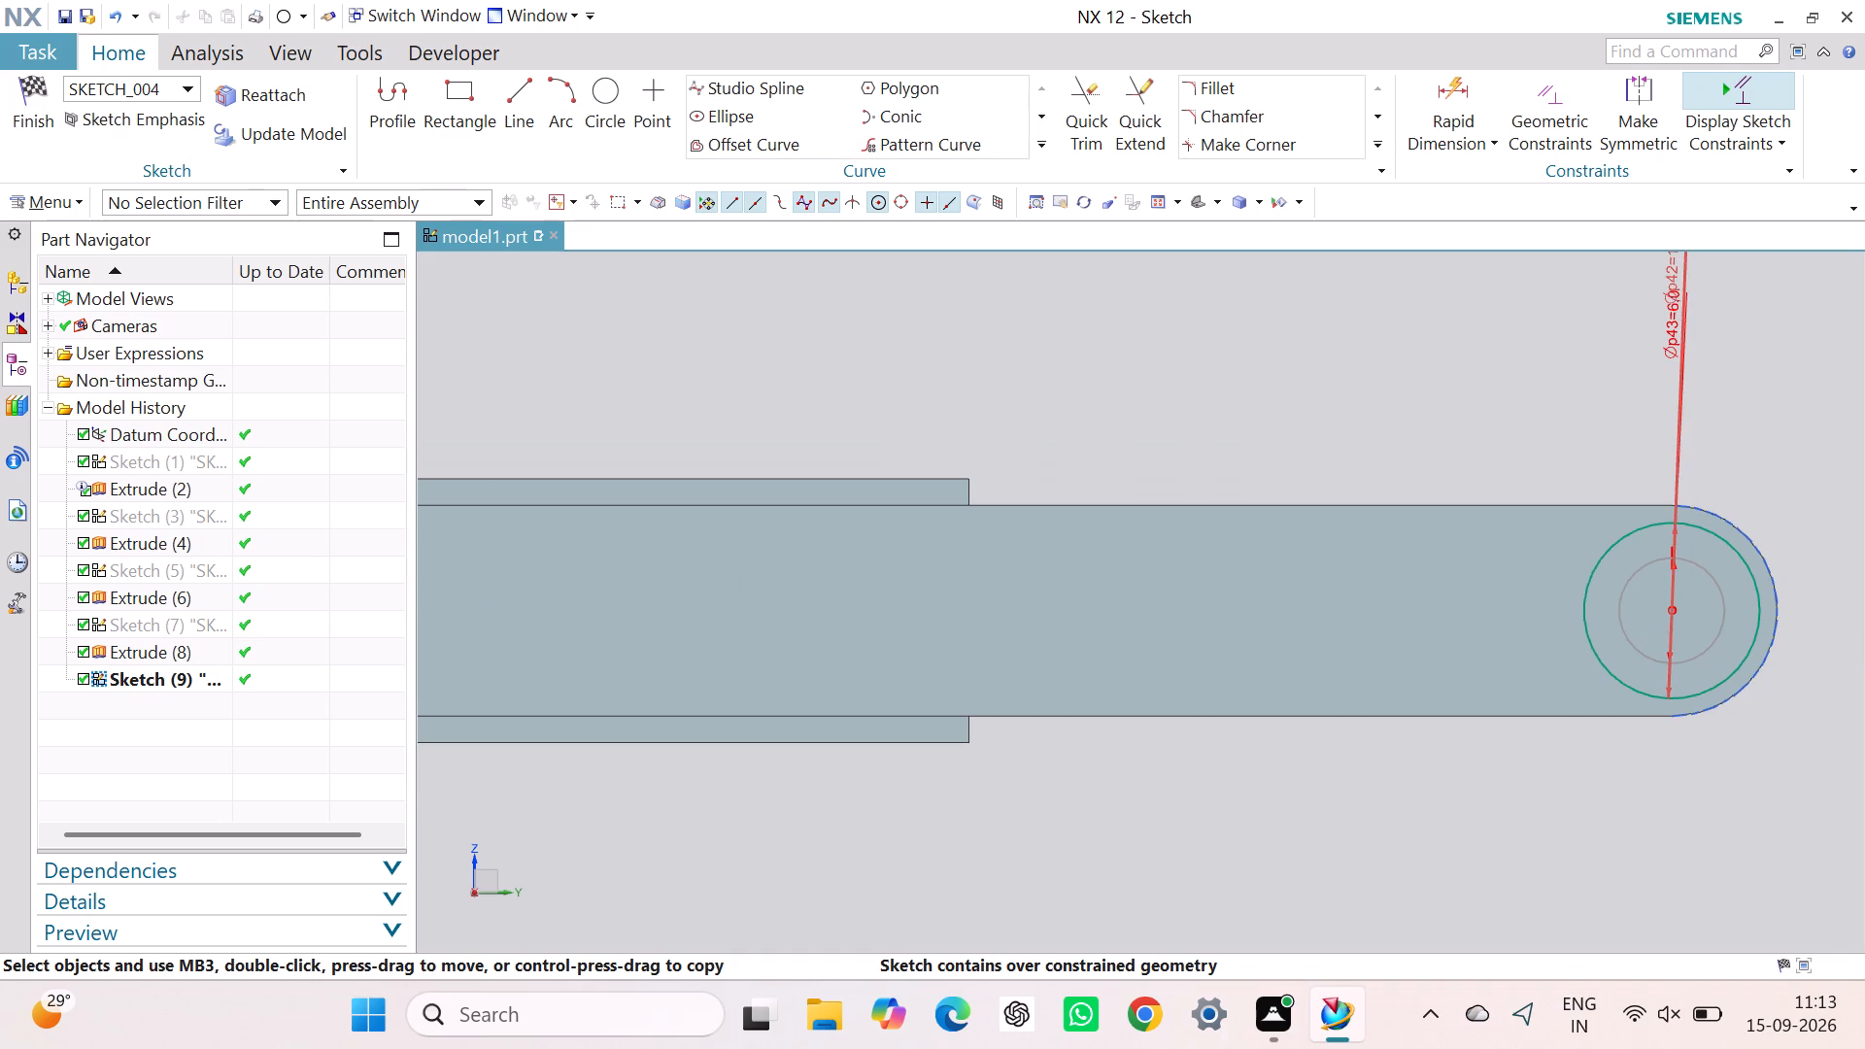
left_click_drag(1667, 342, 1615, 354)
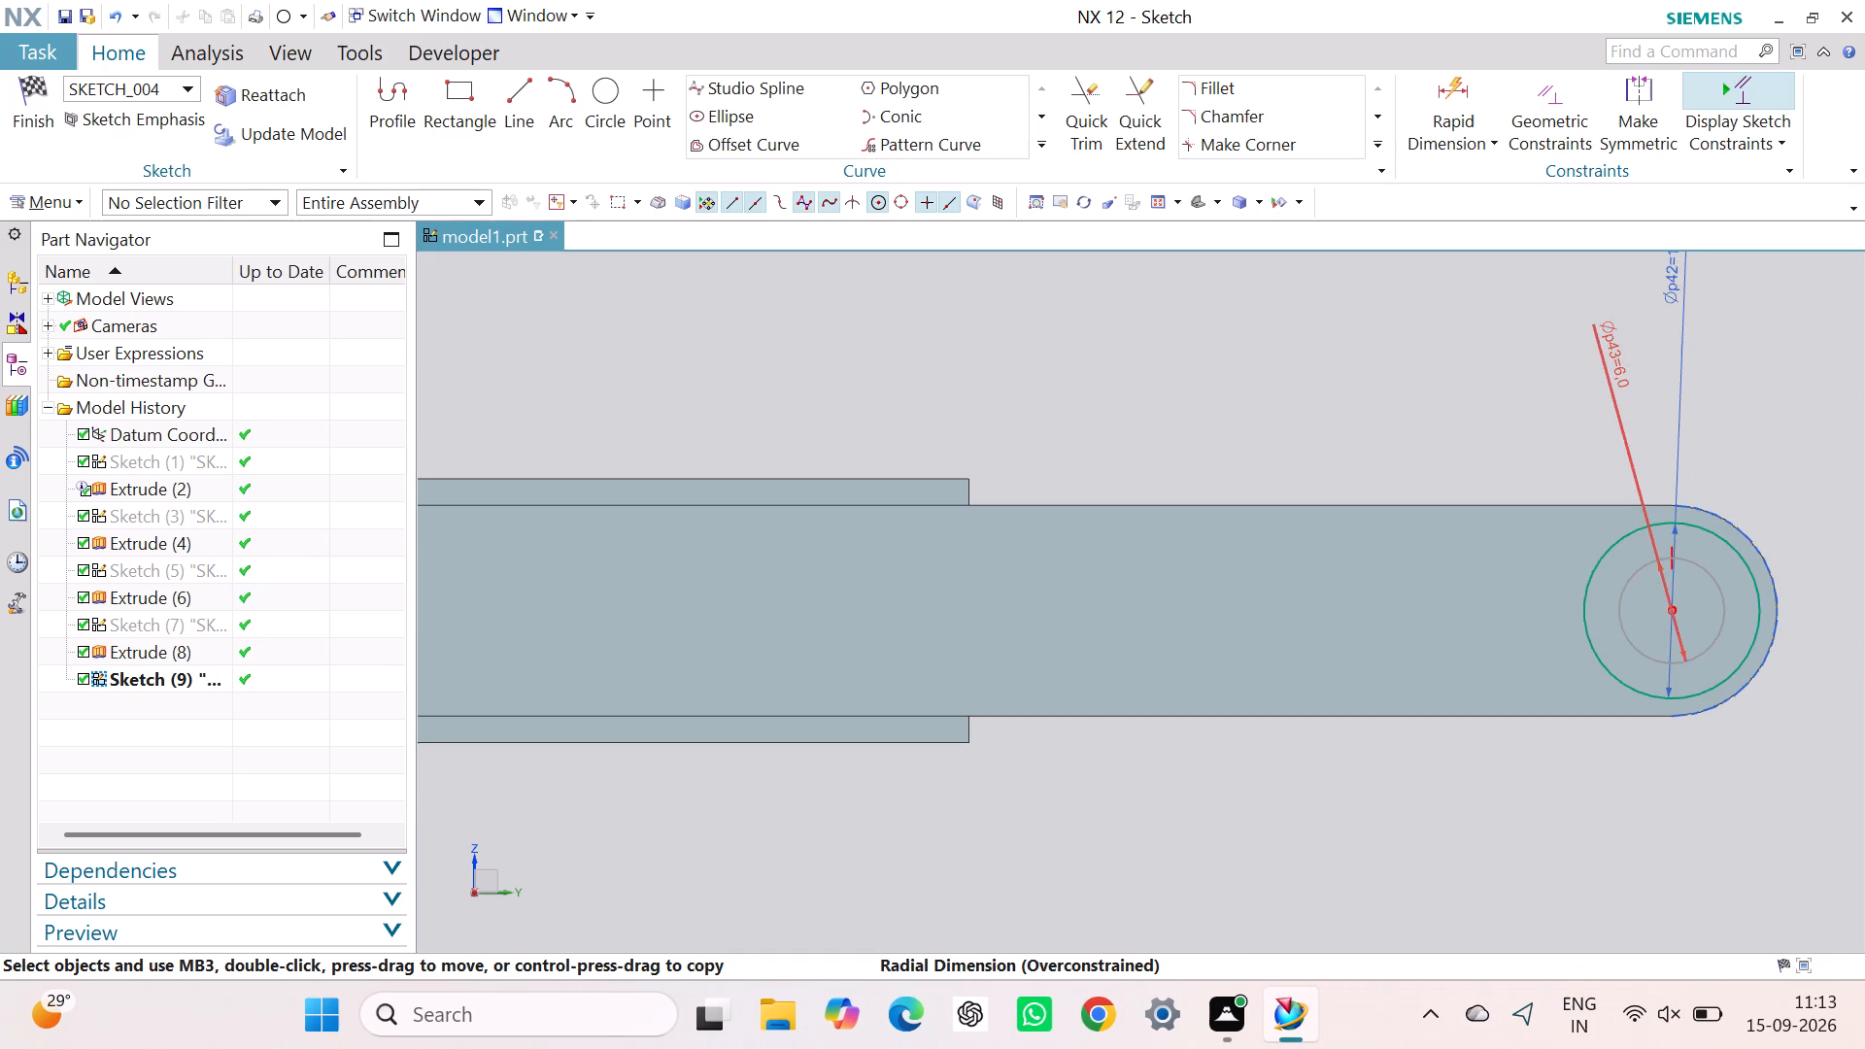
left_click(1603, 354)
key("BackSpace")
key("Delete")
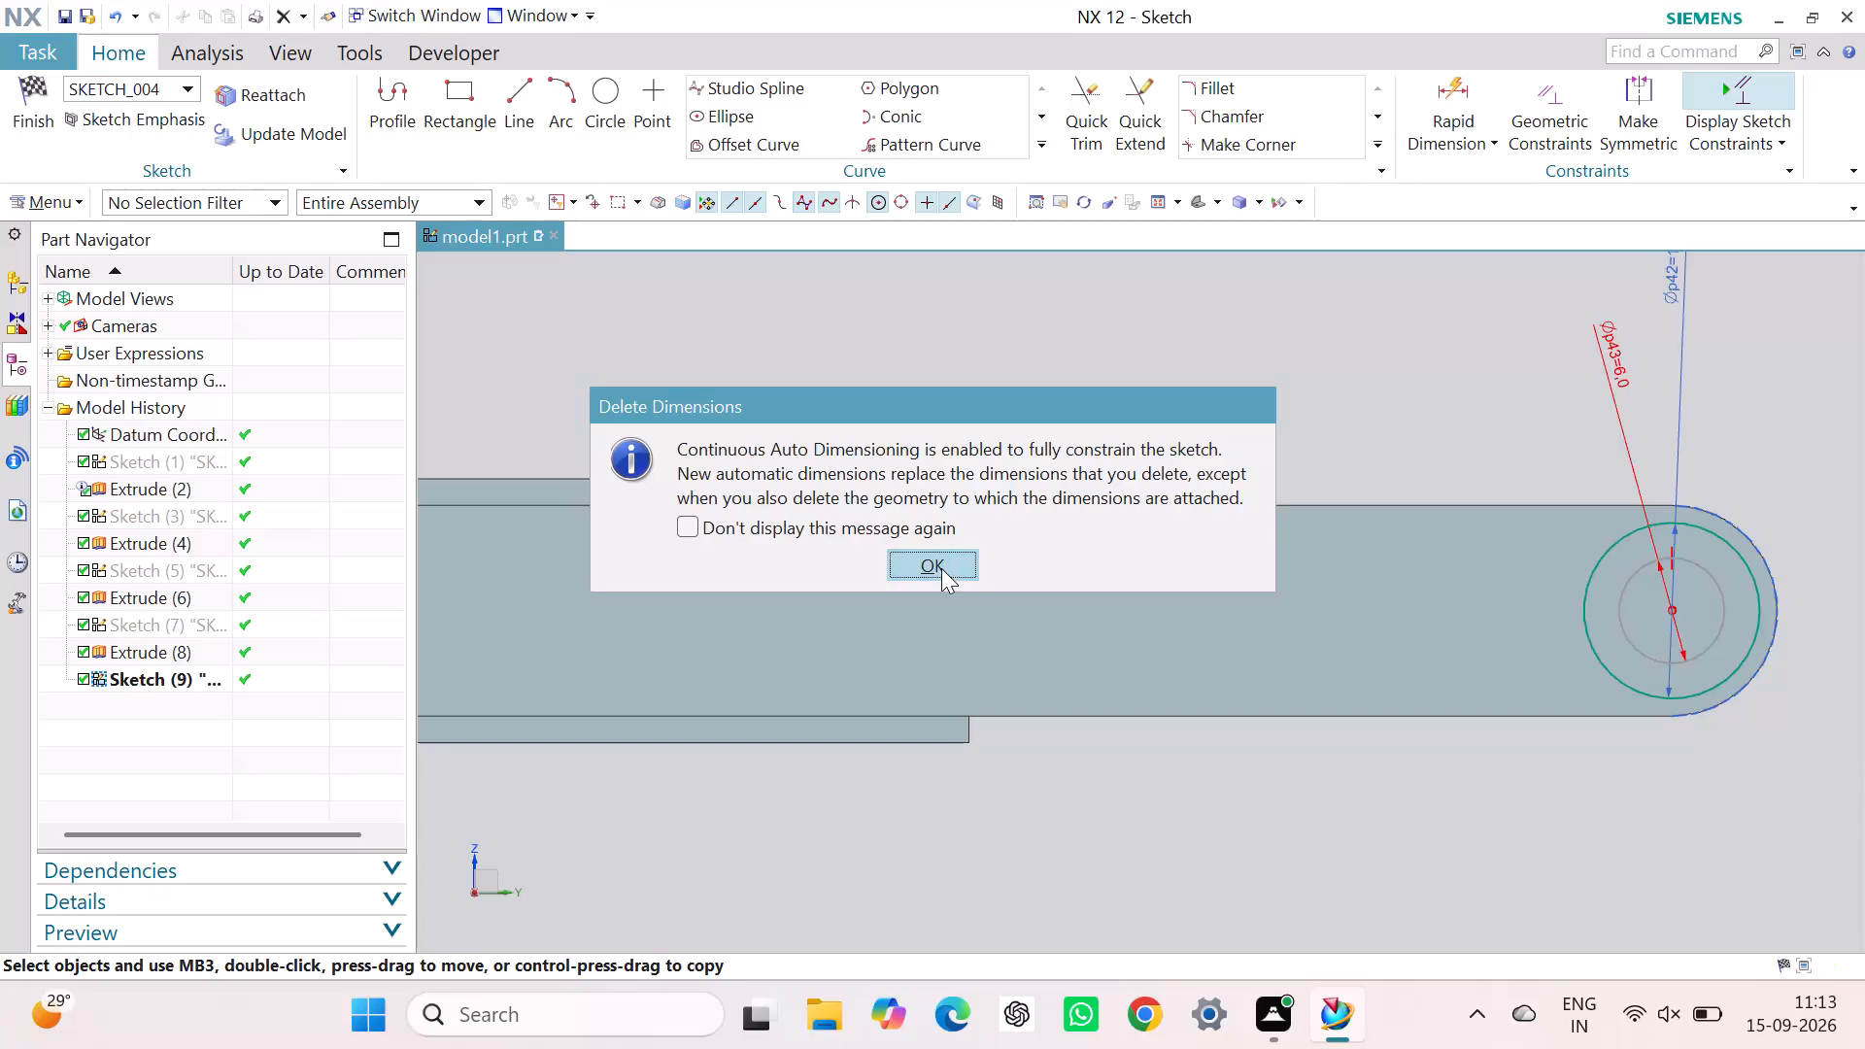
left_click(941, 568)
left_click(1114, 375)
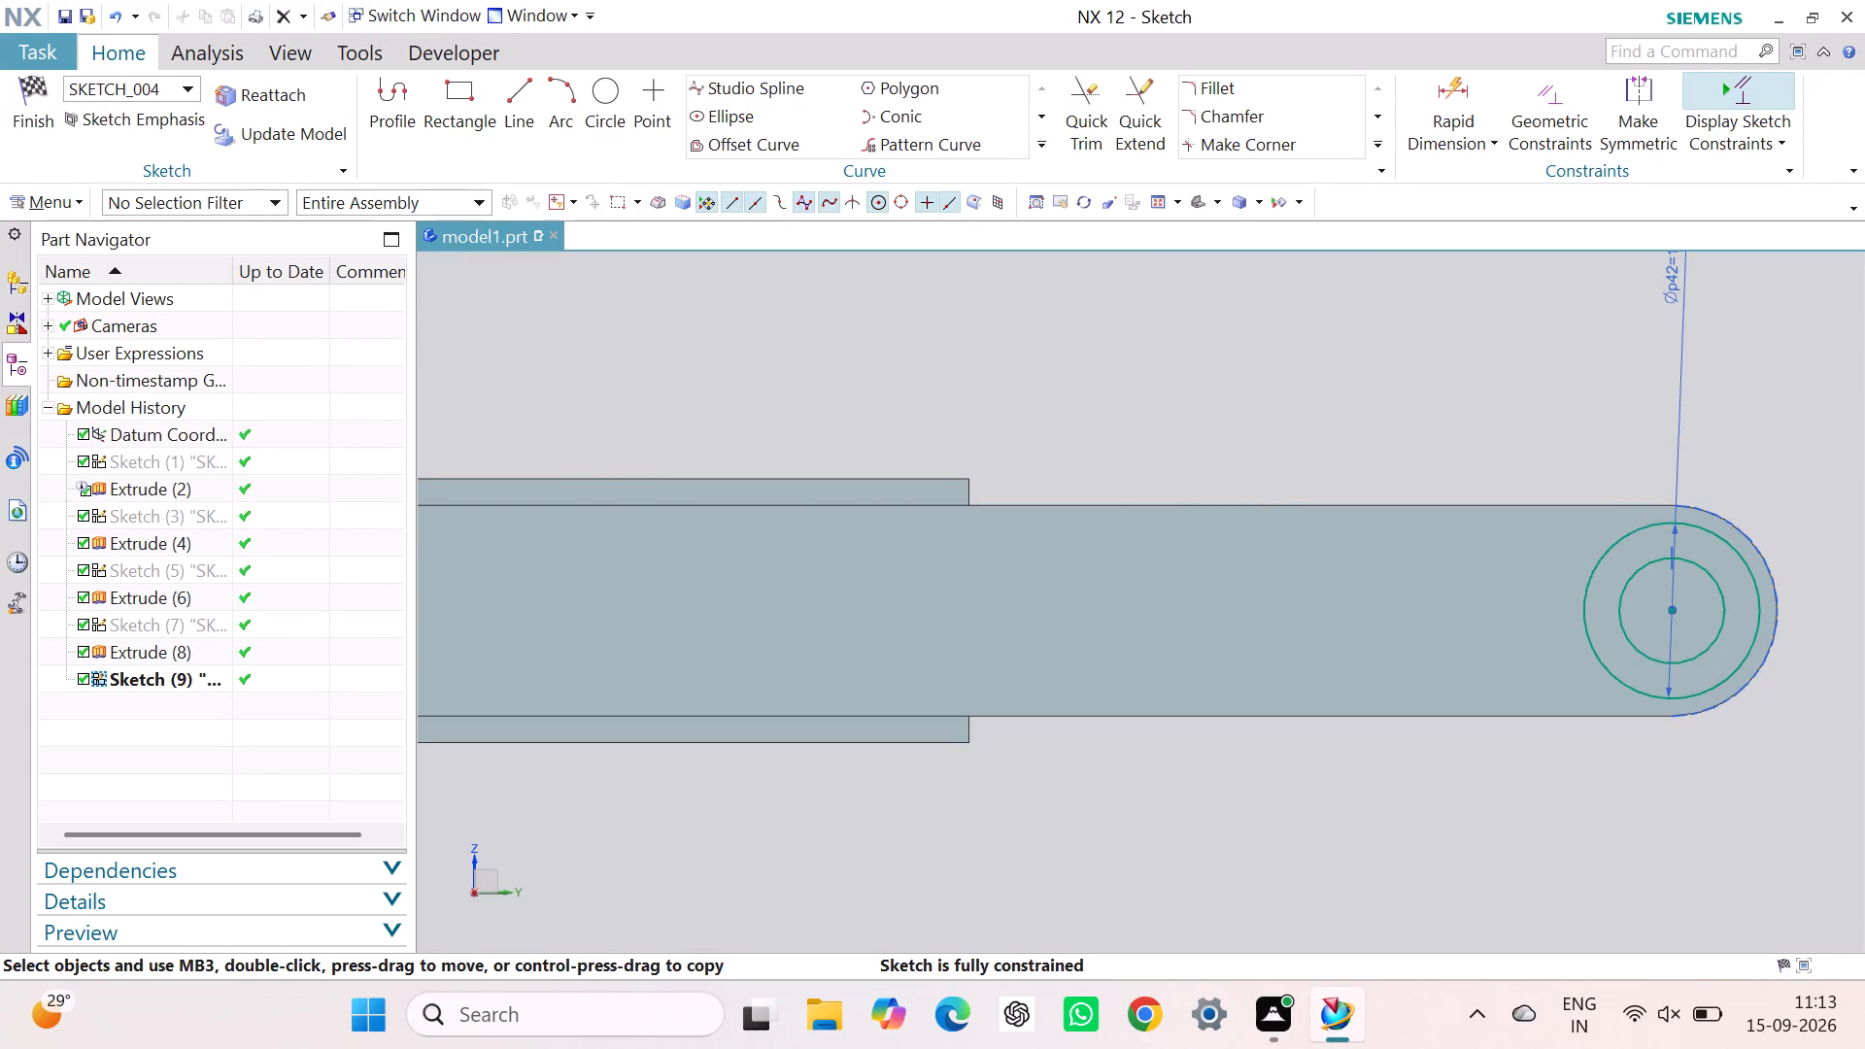
Reposition the 10 mm diameter dimension so it slants away above the bar, and finish the sketch.
scroll(1650, 352, "up", 2)
scroll(1668, 398, "down", 4)
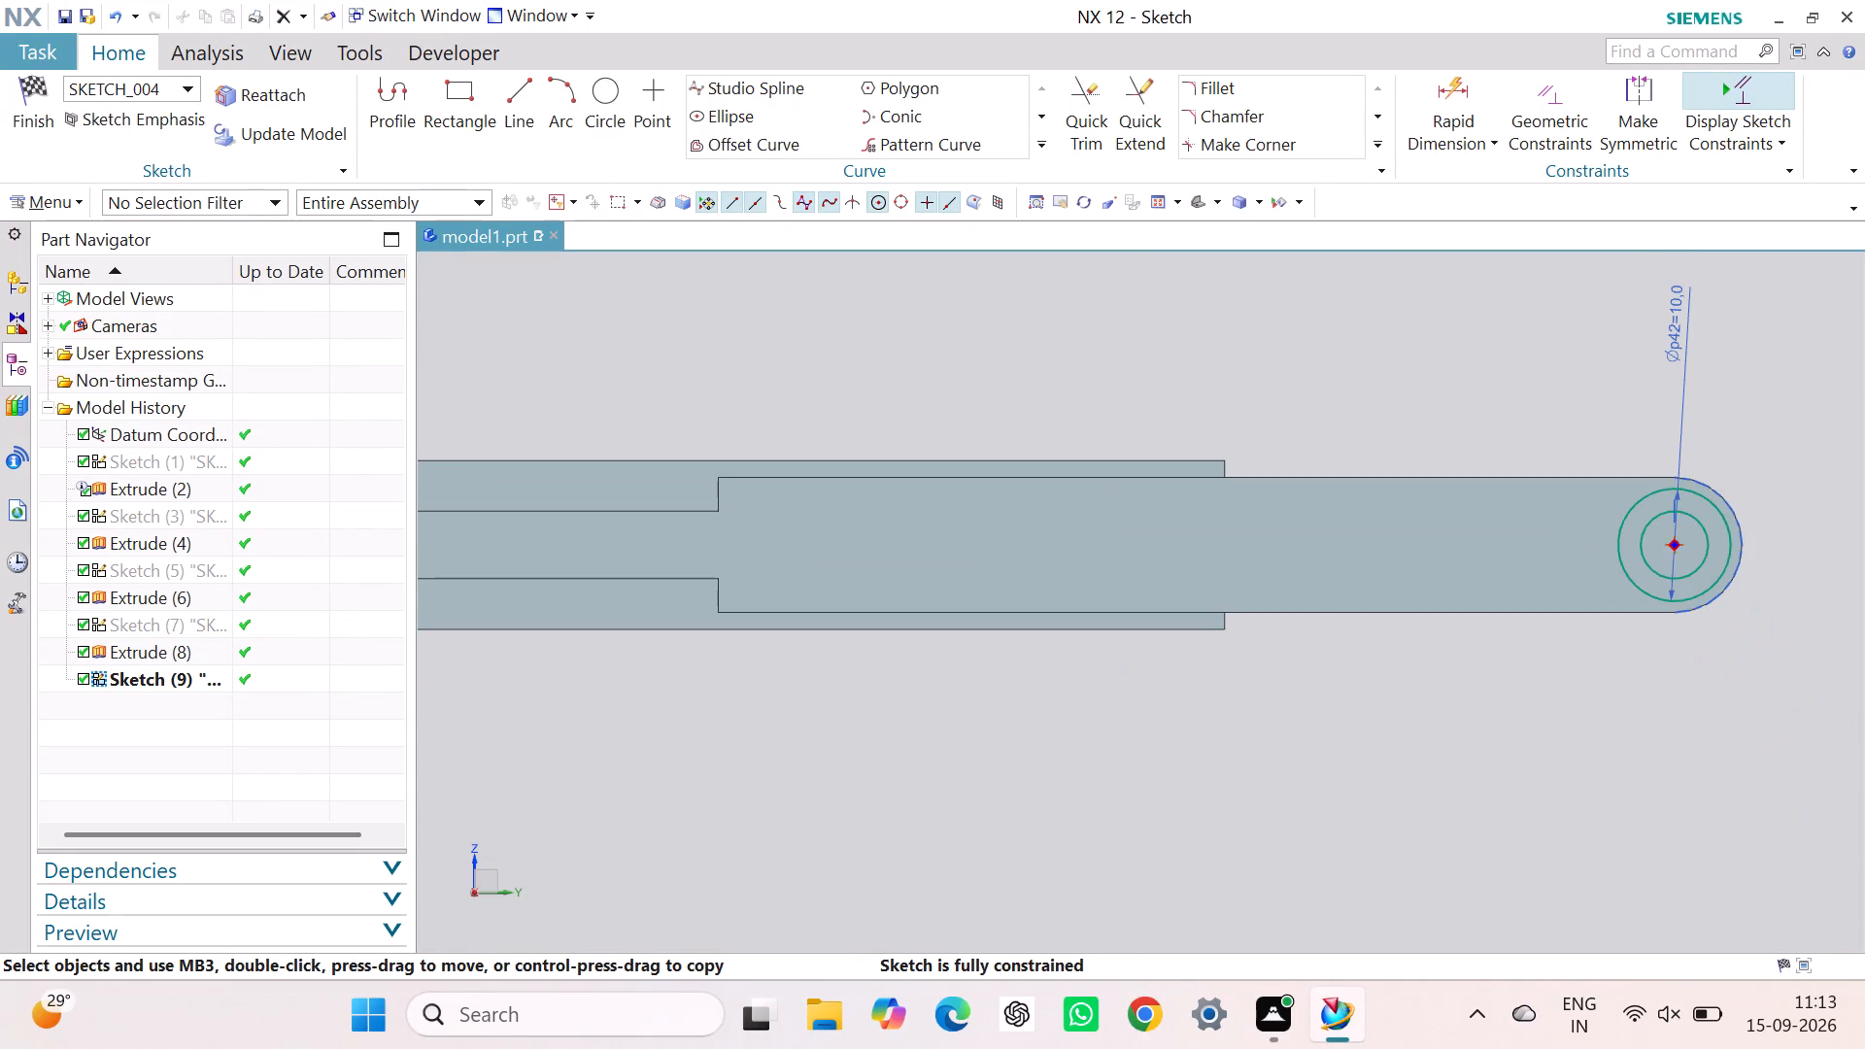
left_click_drag(1705, 527, 1666, 505)
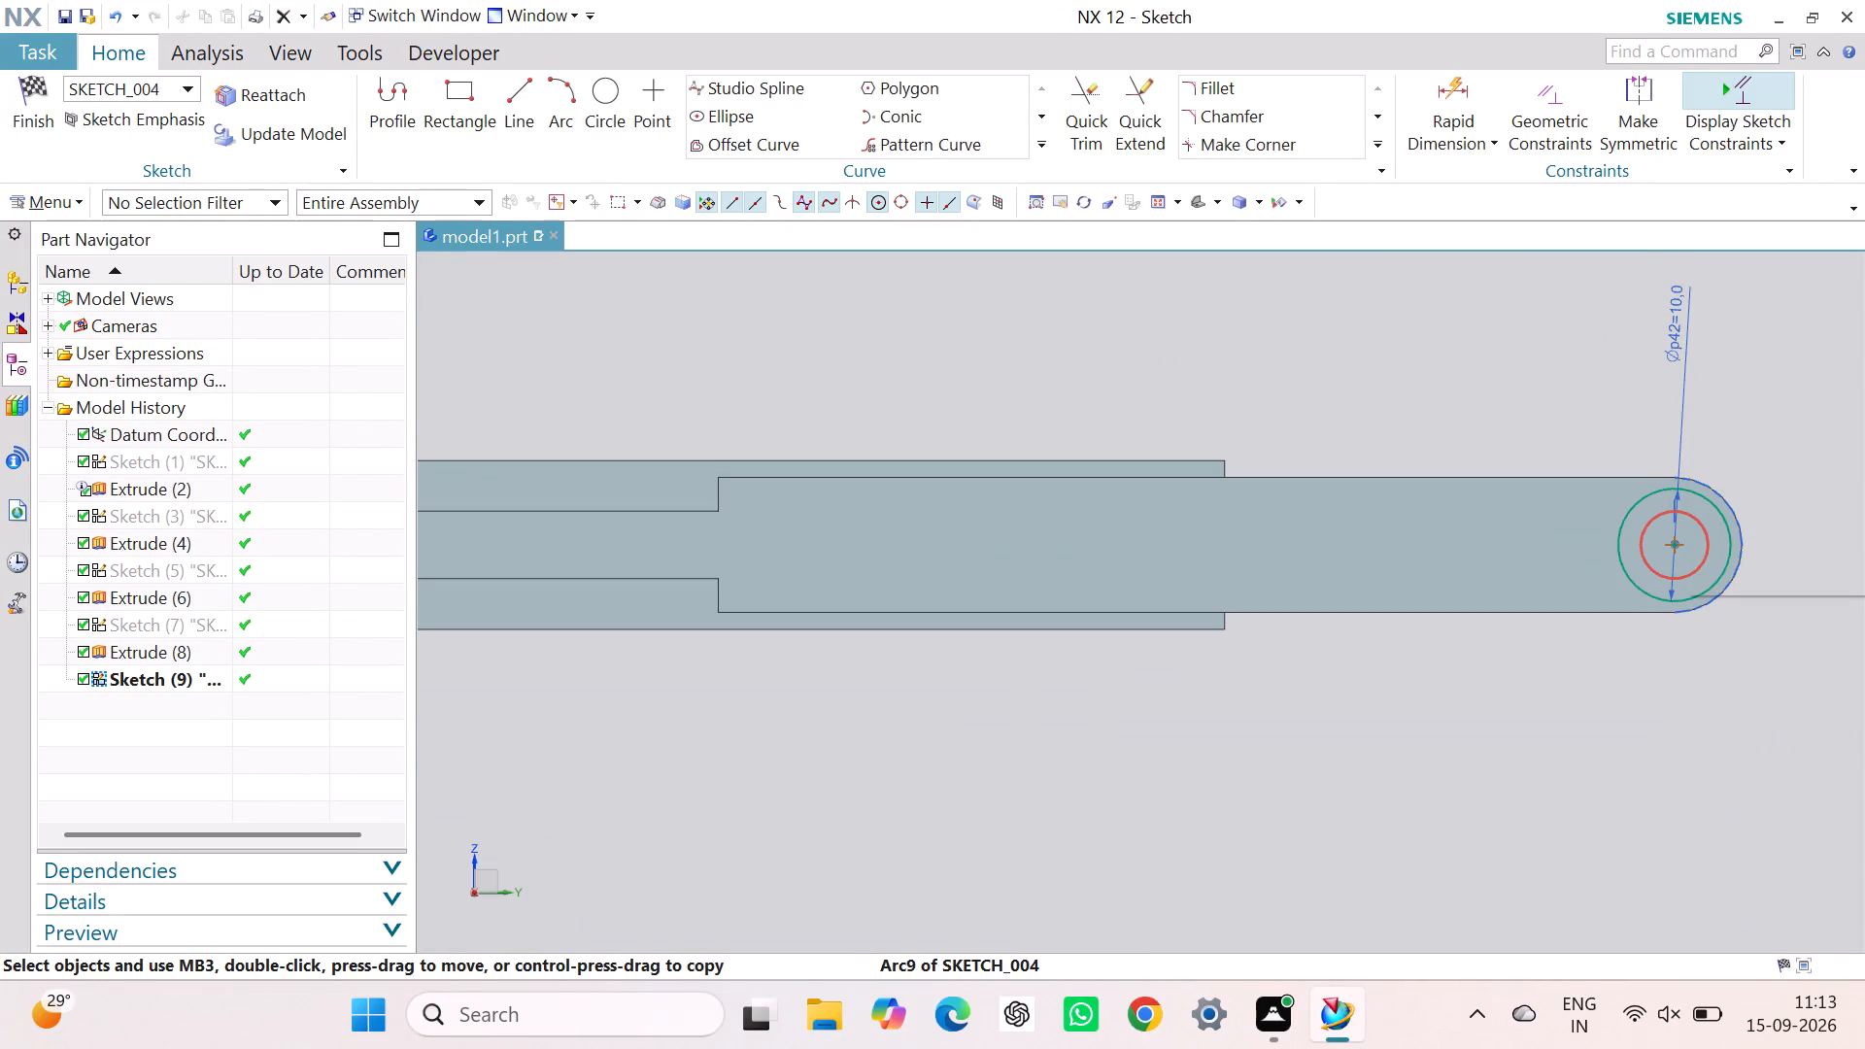
left_click_drag(1666, 505, 1663, 502)
left_click_drag(1681, 320, 1623, 331)
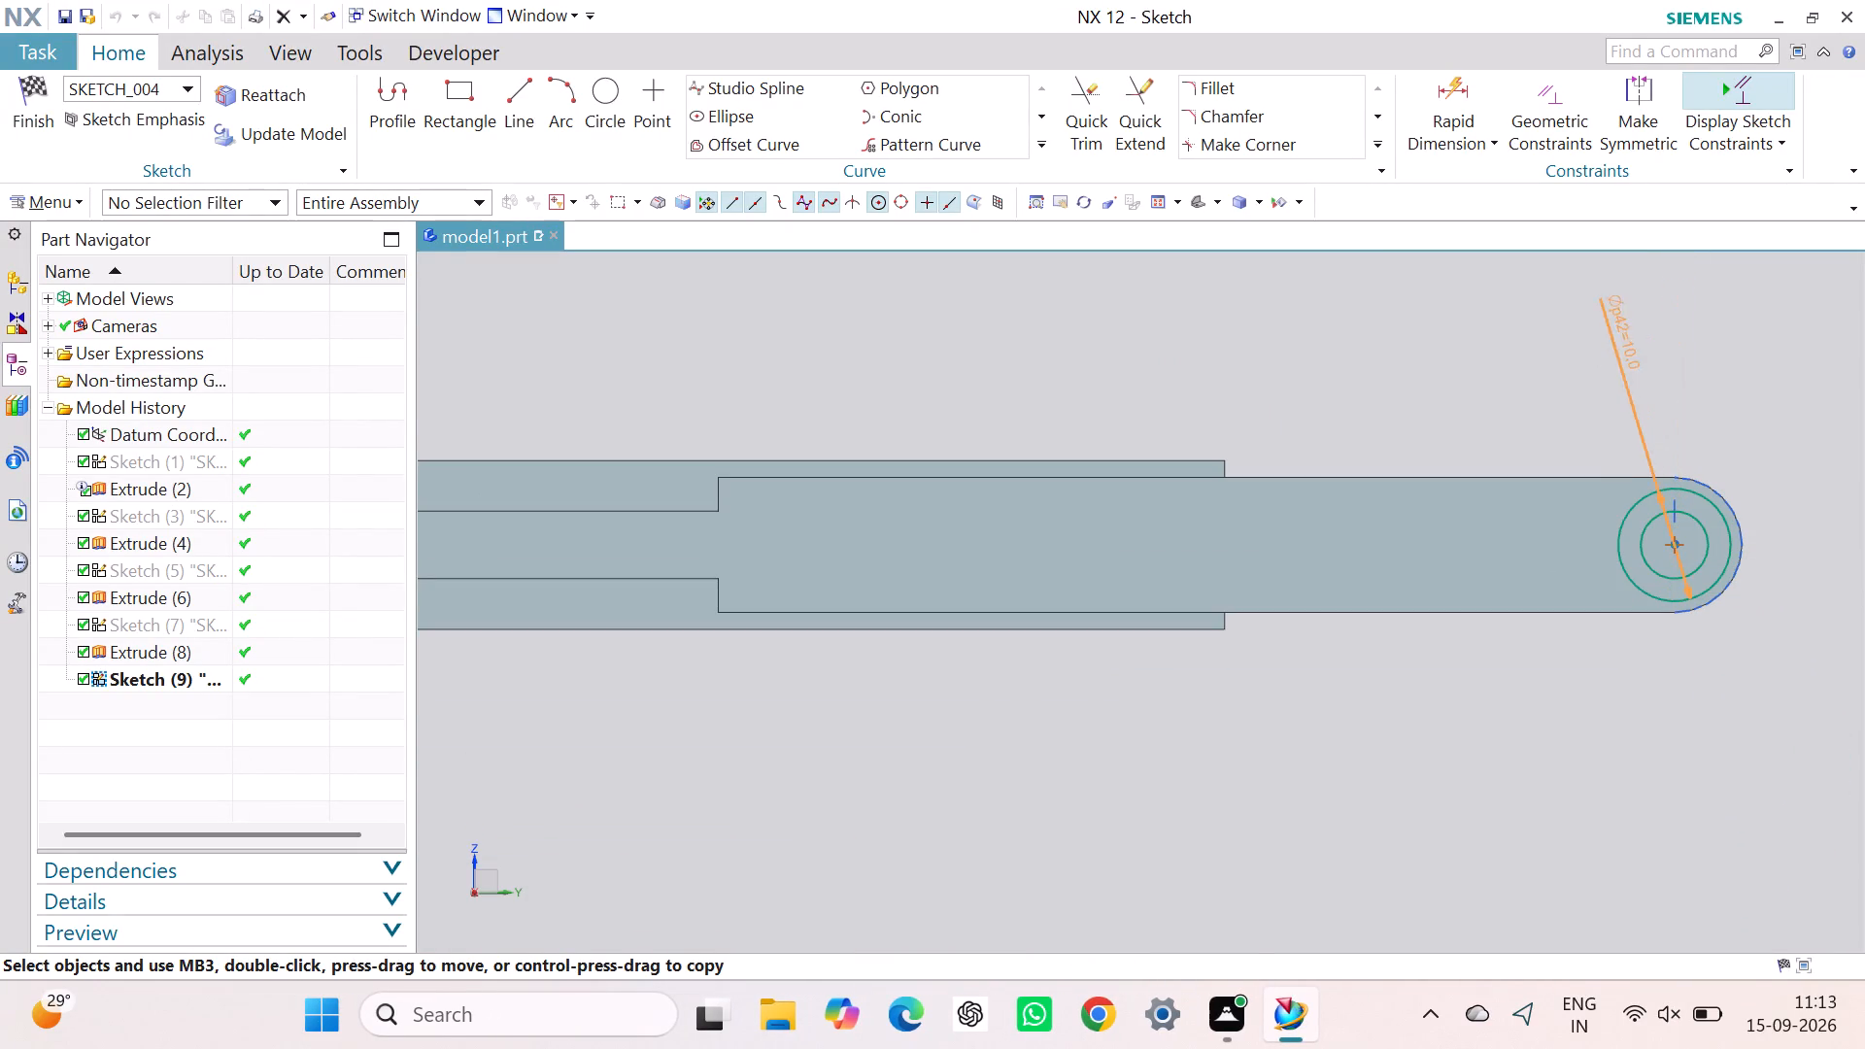
left_click_drag(1623, 331, 1577, 351)
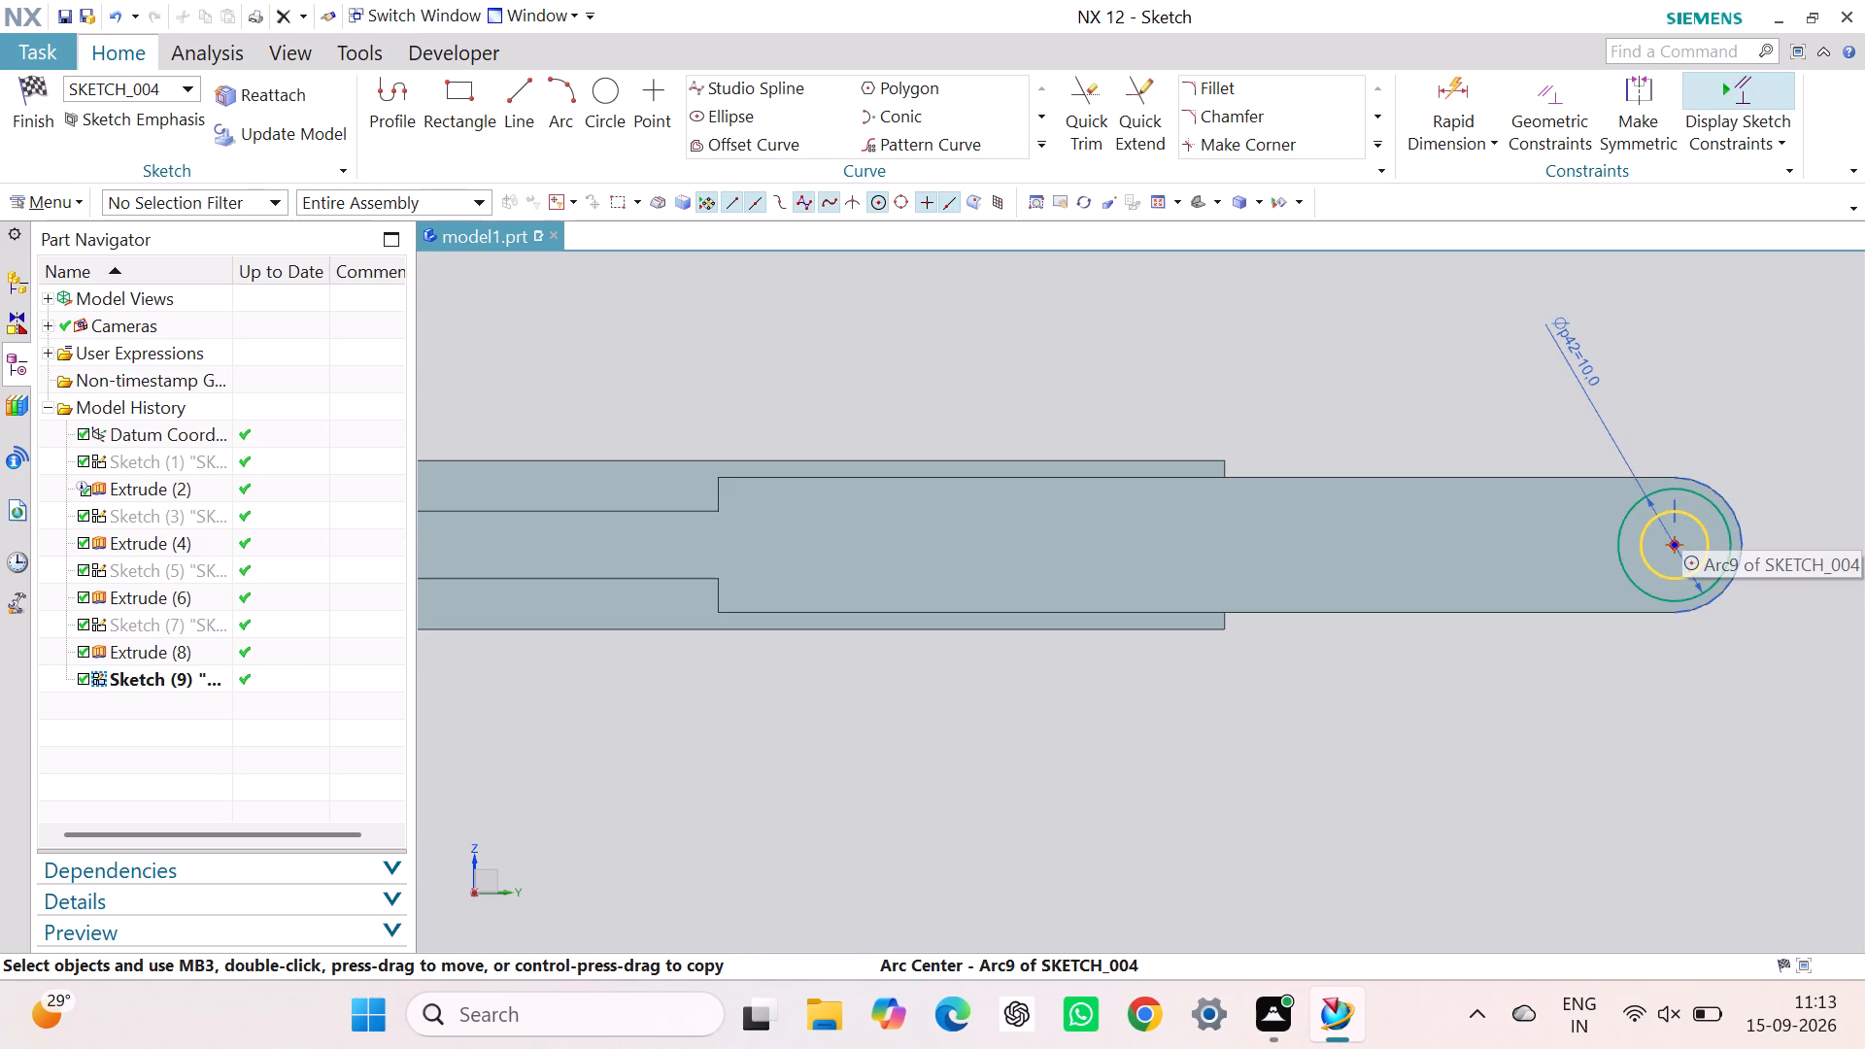
left_click(32, 89)
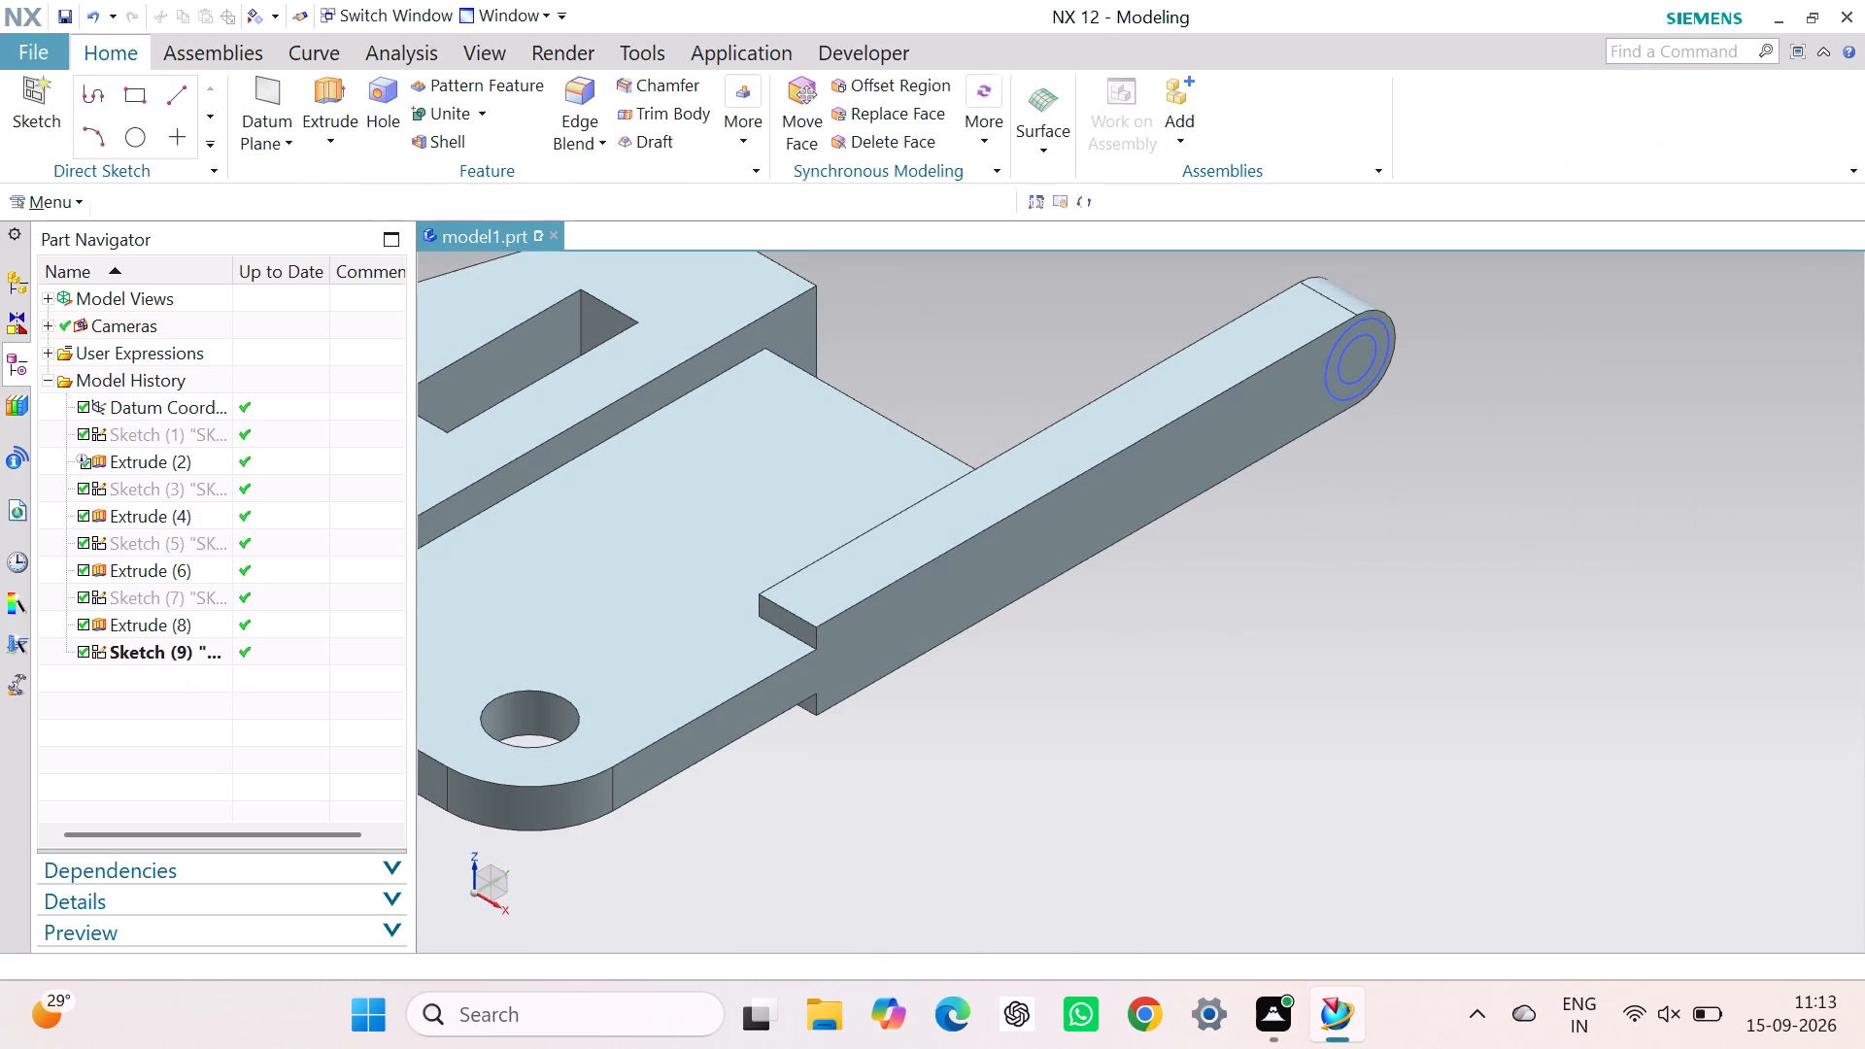
Extrude the two concentric circles at the bar's rounded end by 31.5 mm as a hollow pin united with the bar.
left_click(329, 89)
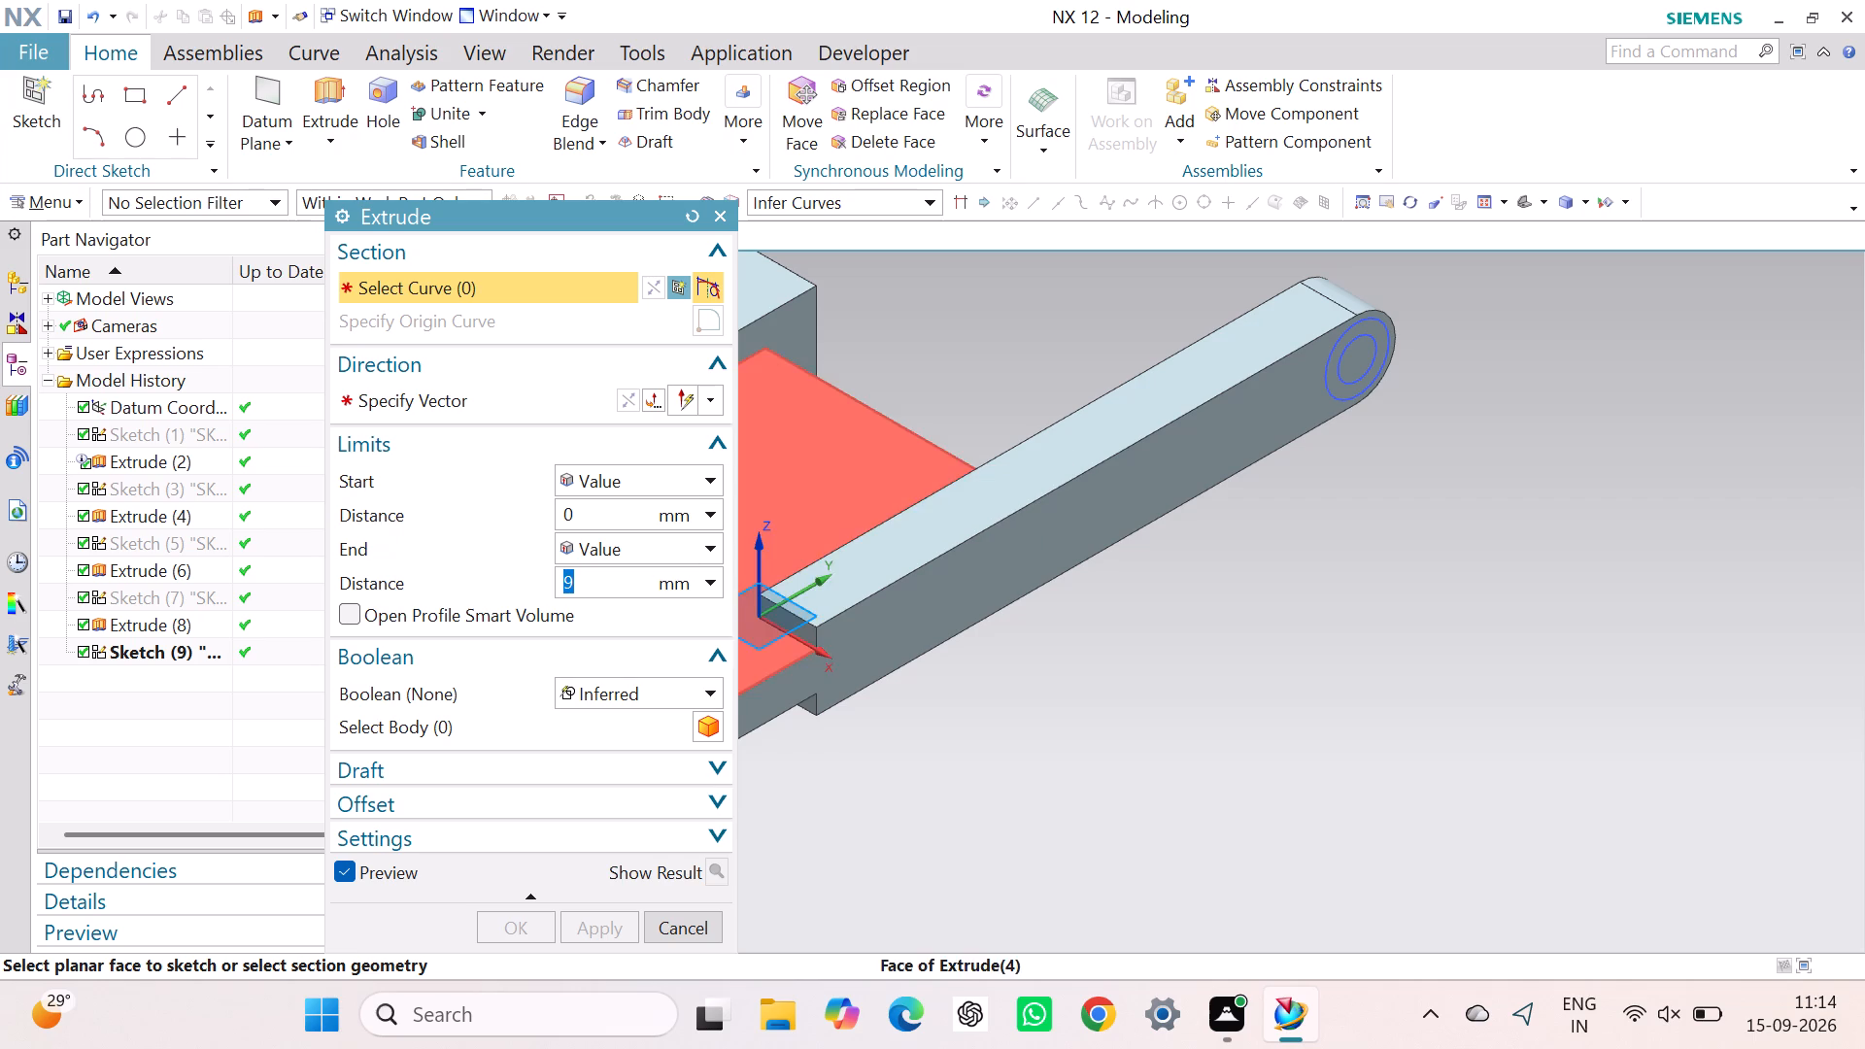
scroll(1327, 380, "down", 4)
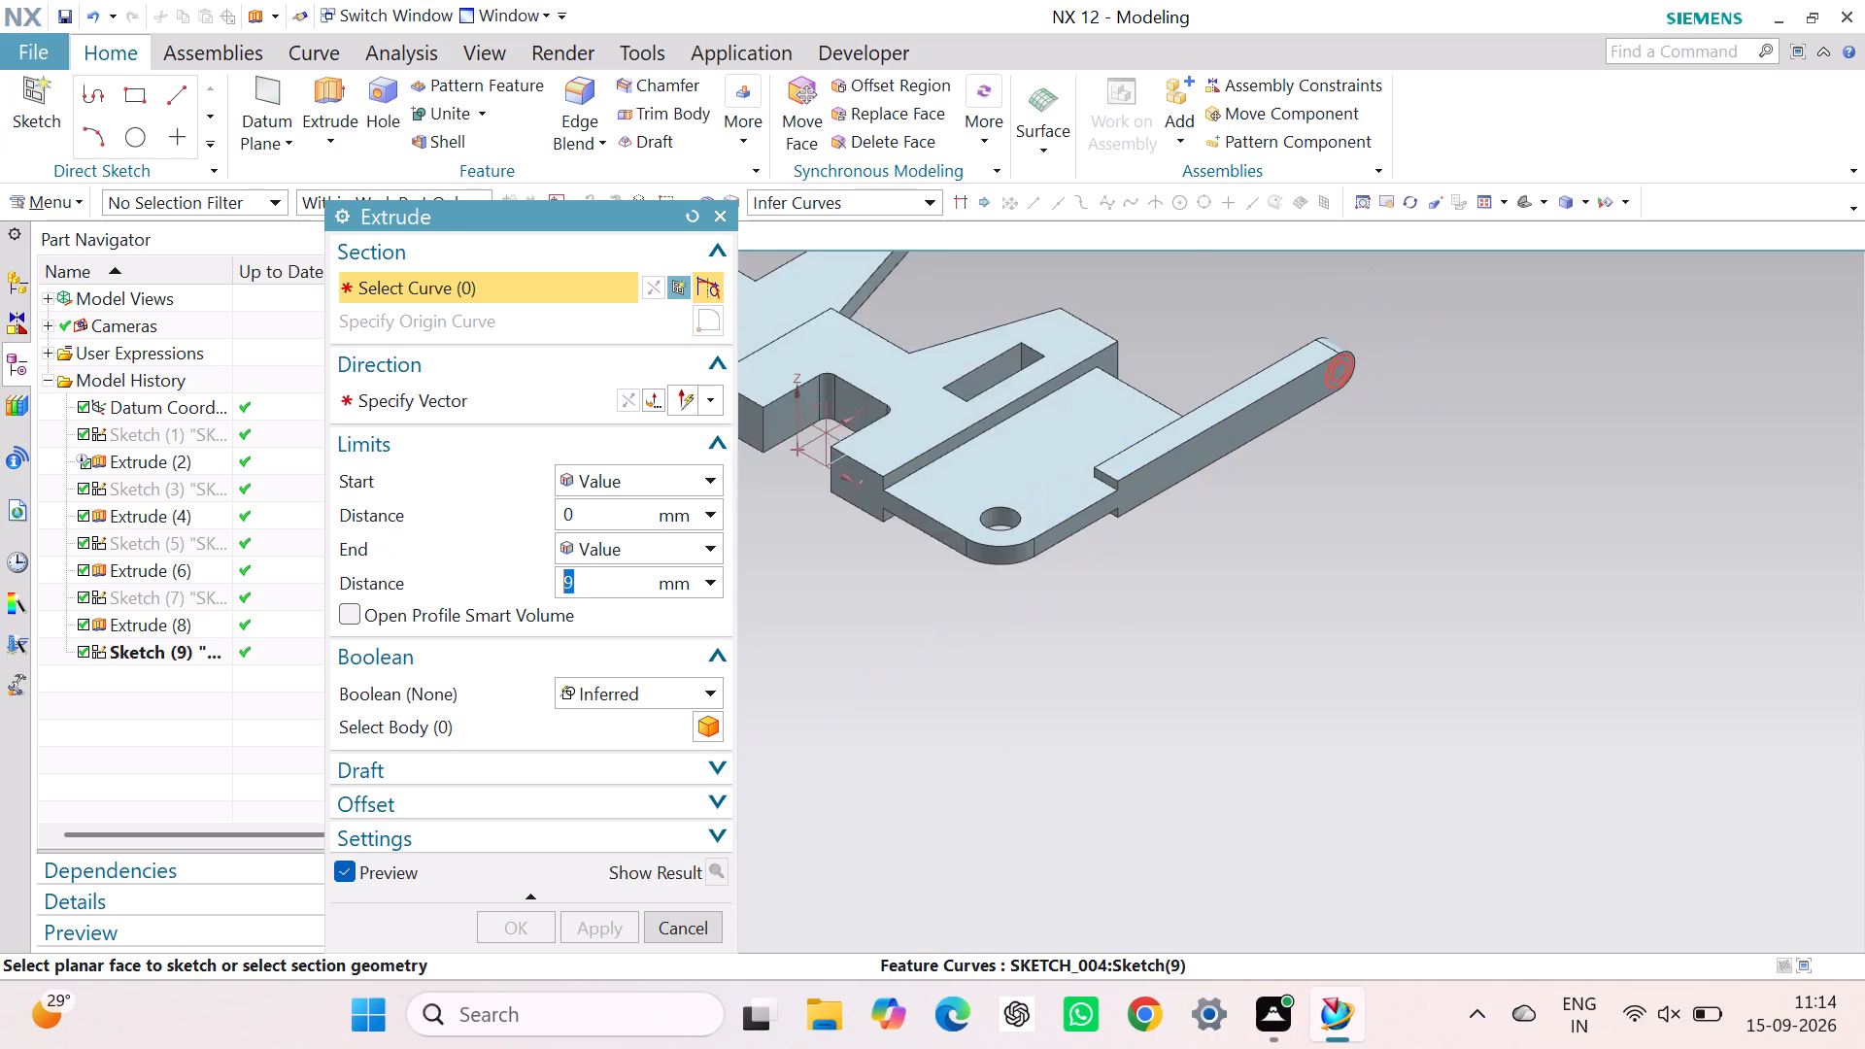
scroll(1325, 378, "down", 2)
scroll(1325, 377, "up", 4)
scroll(697, 589, "up", 4)
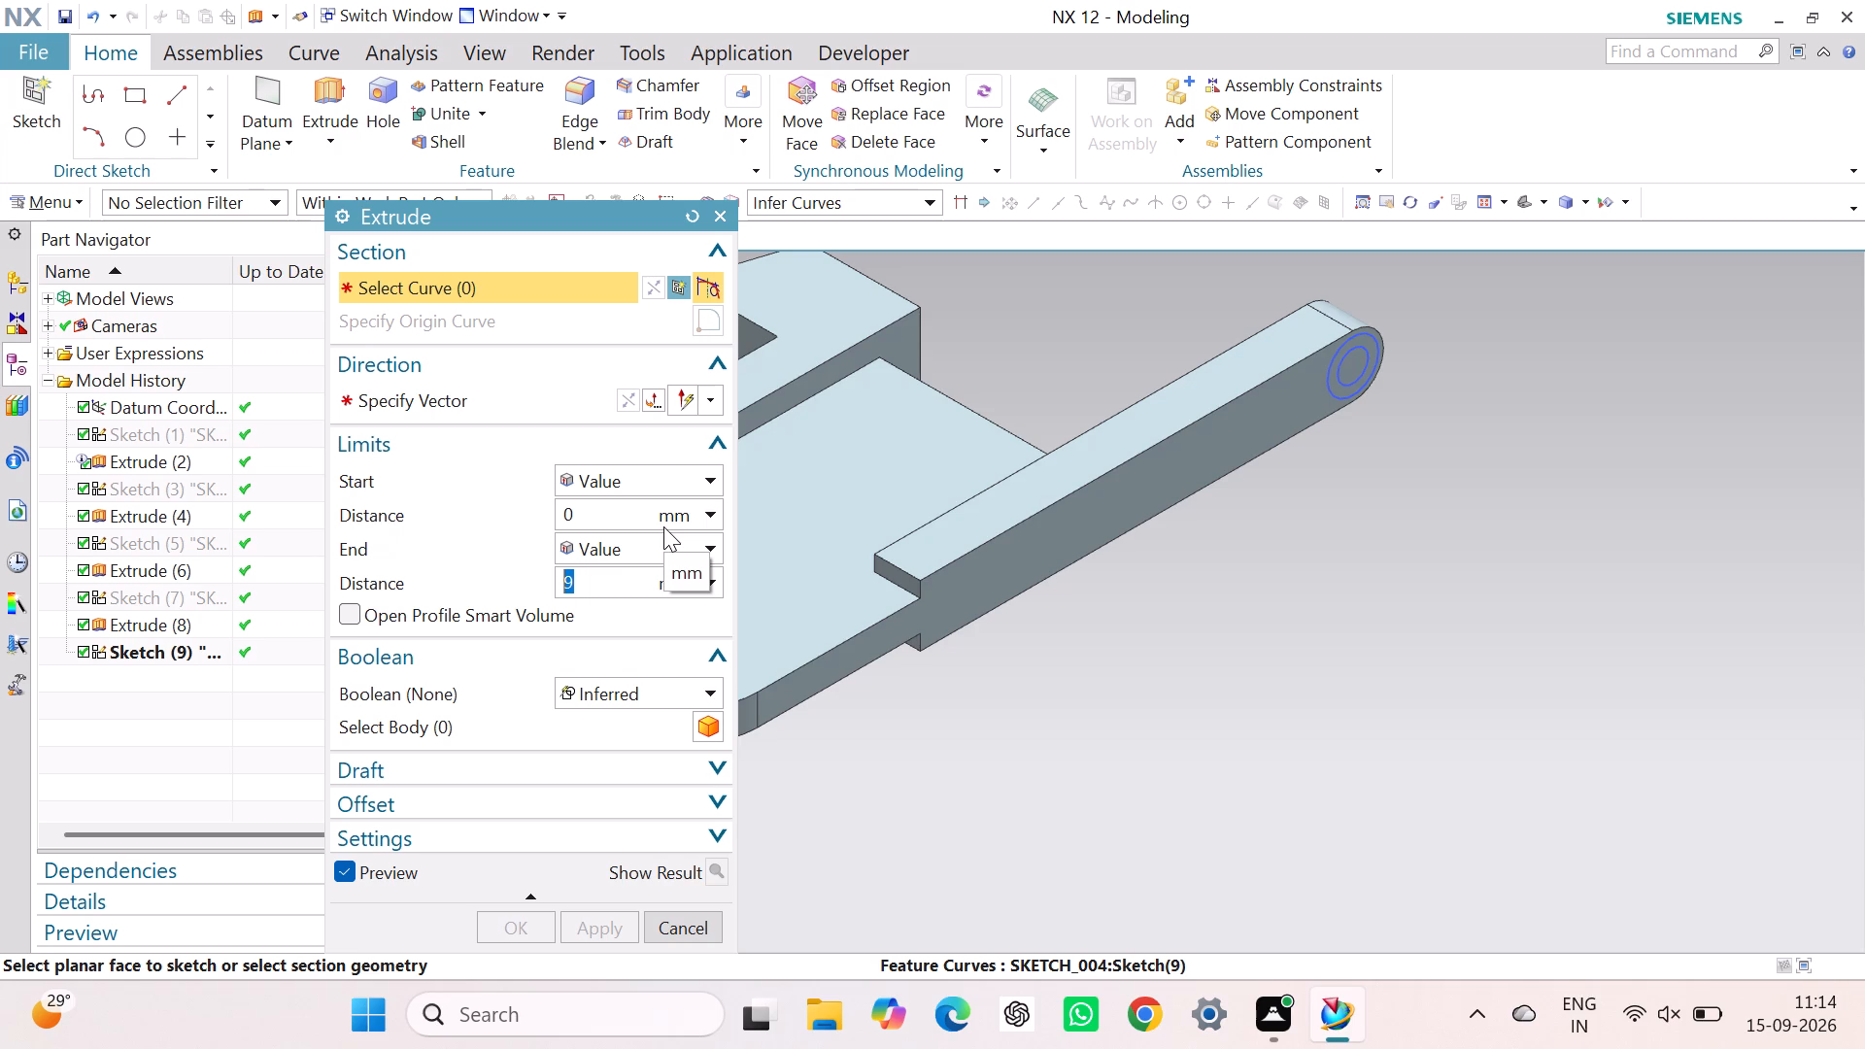
type("31")
type(".5")
key("Return")
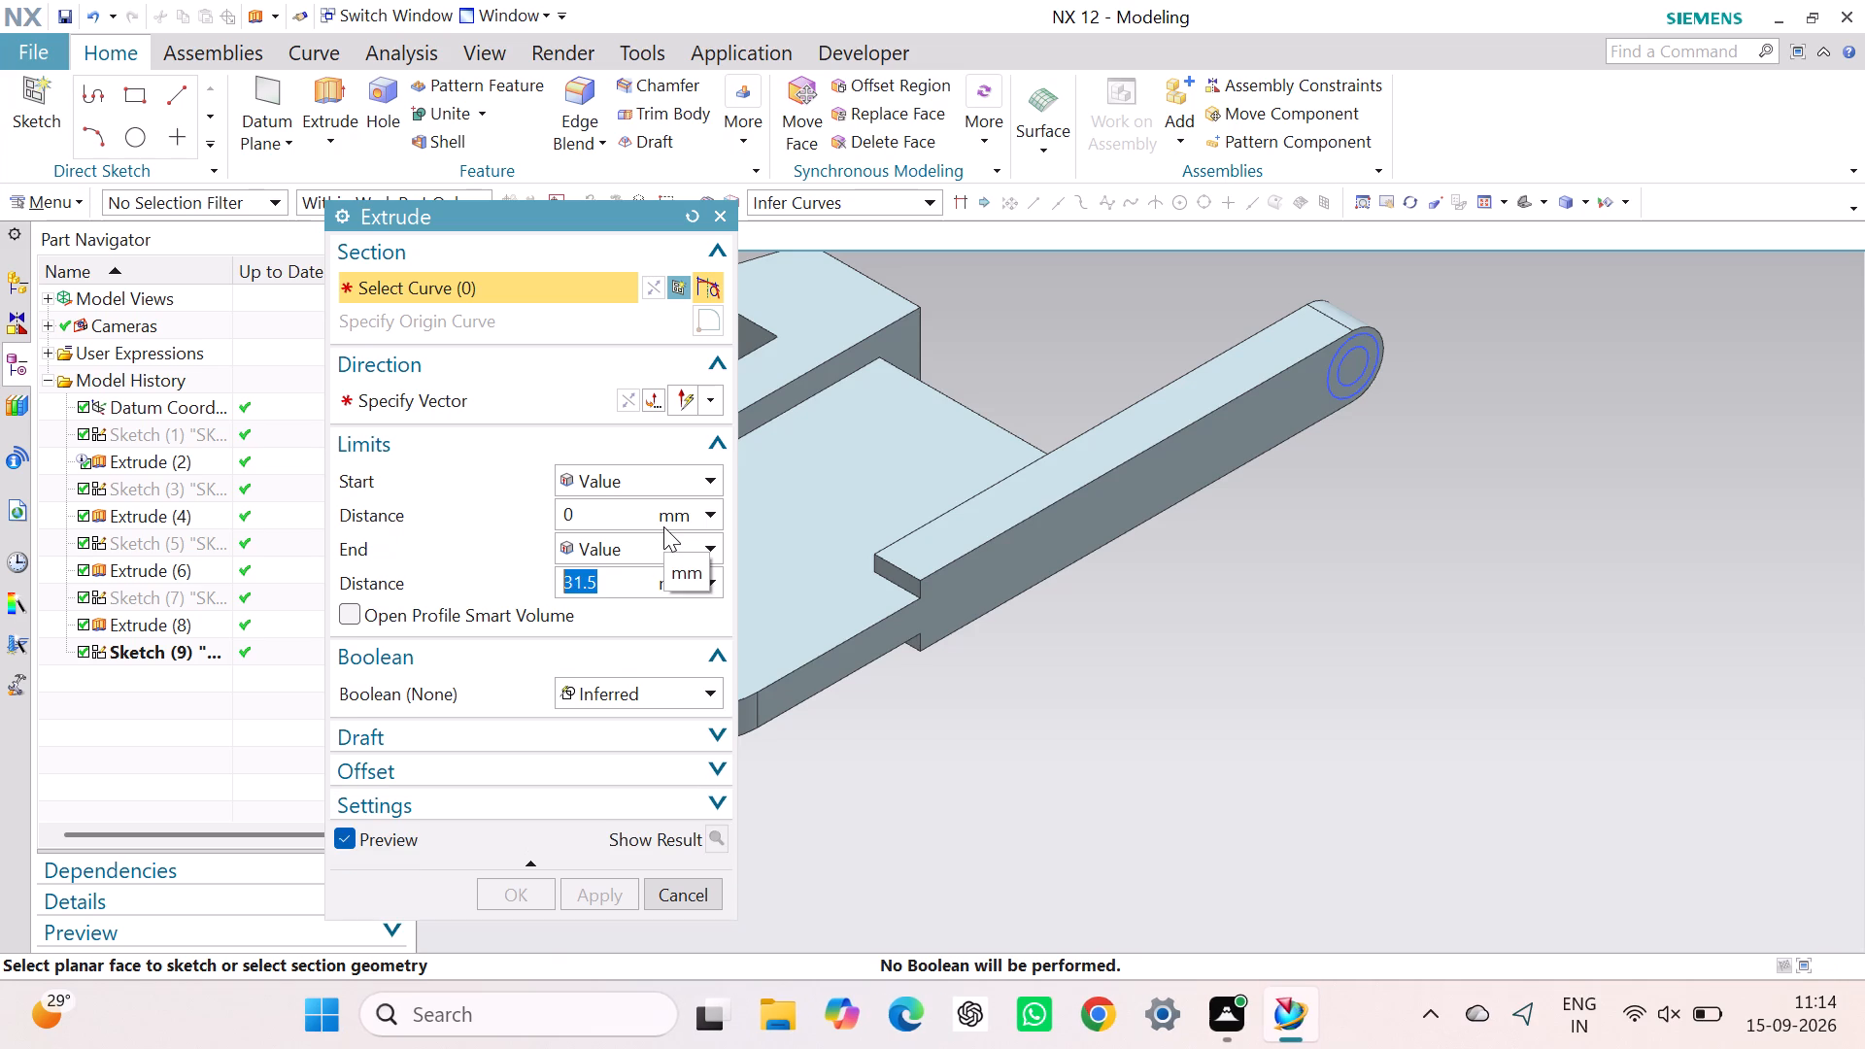
left_click(163, 649)
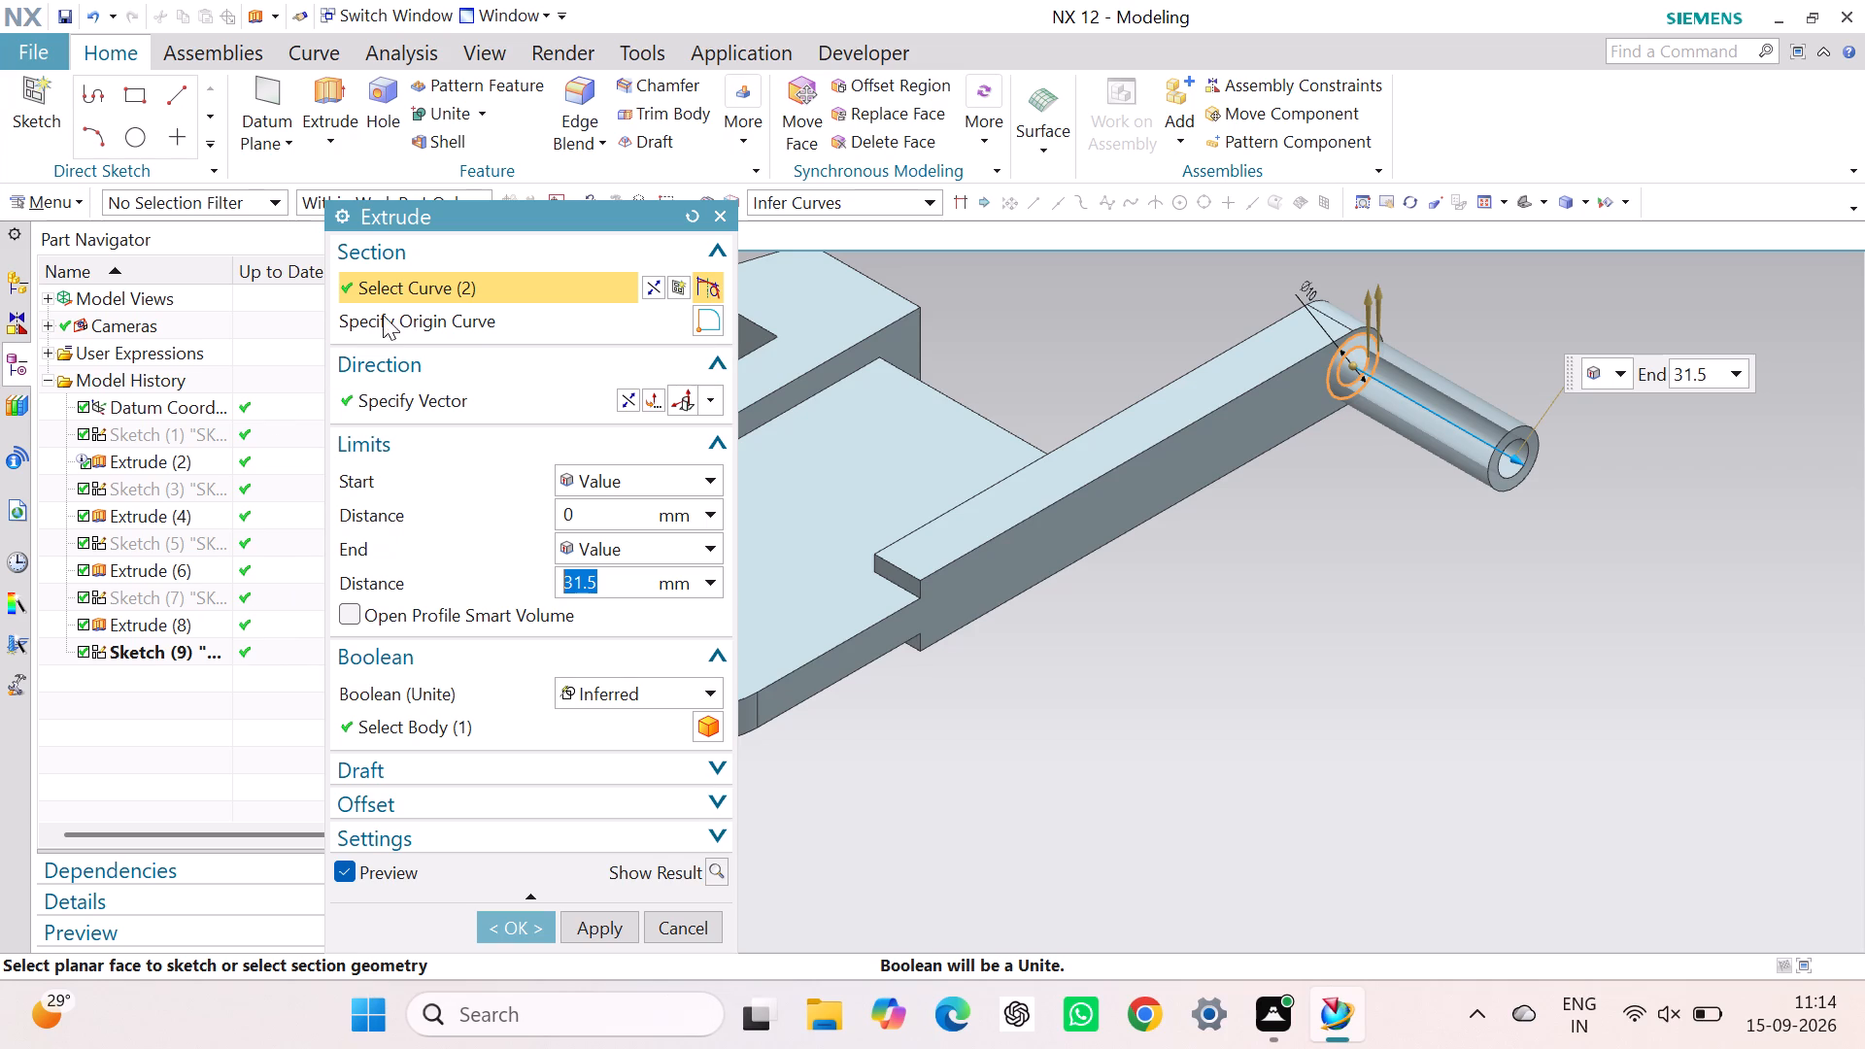
left_click(506, 929)
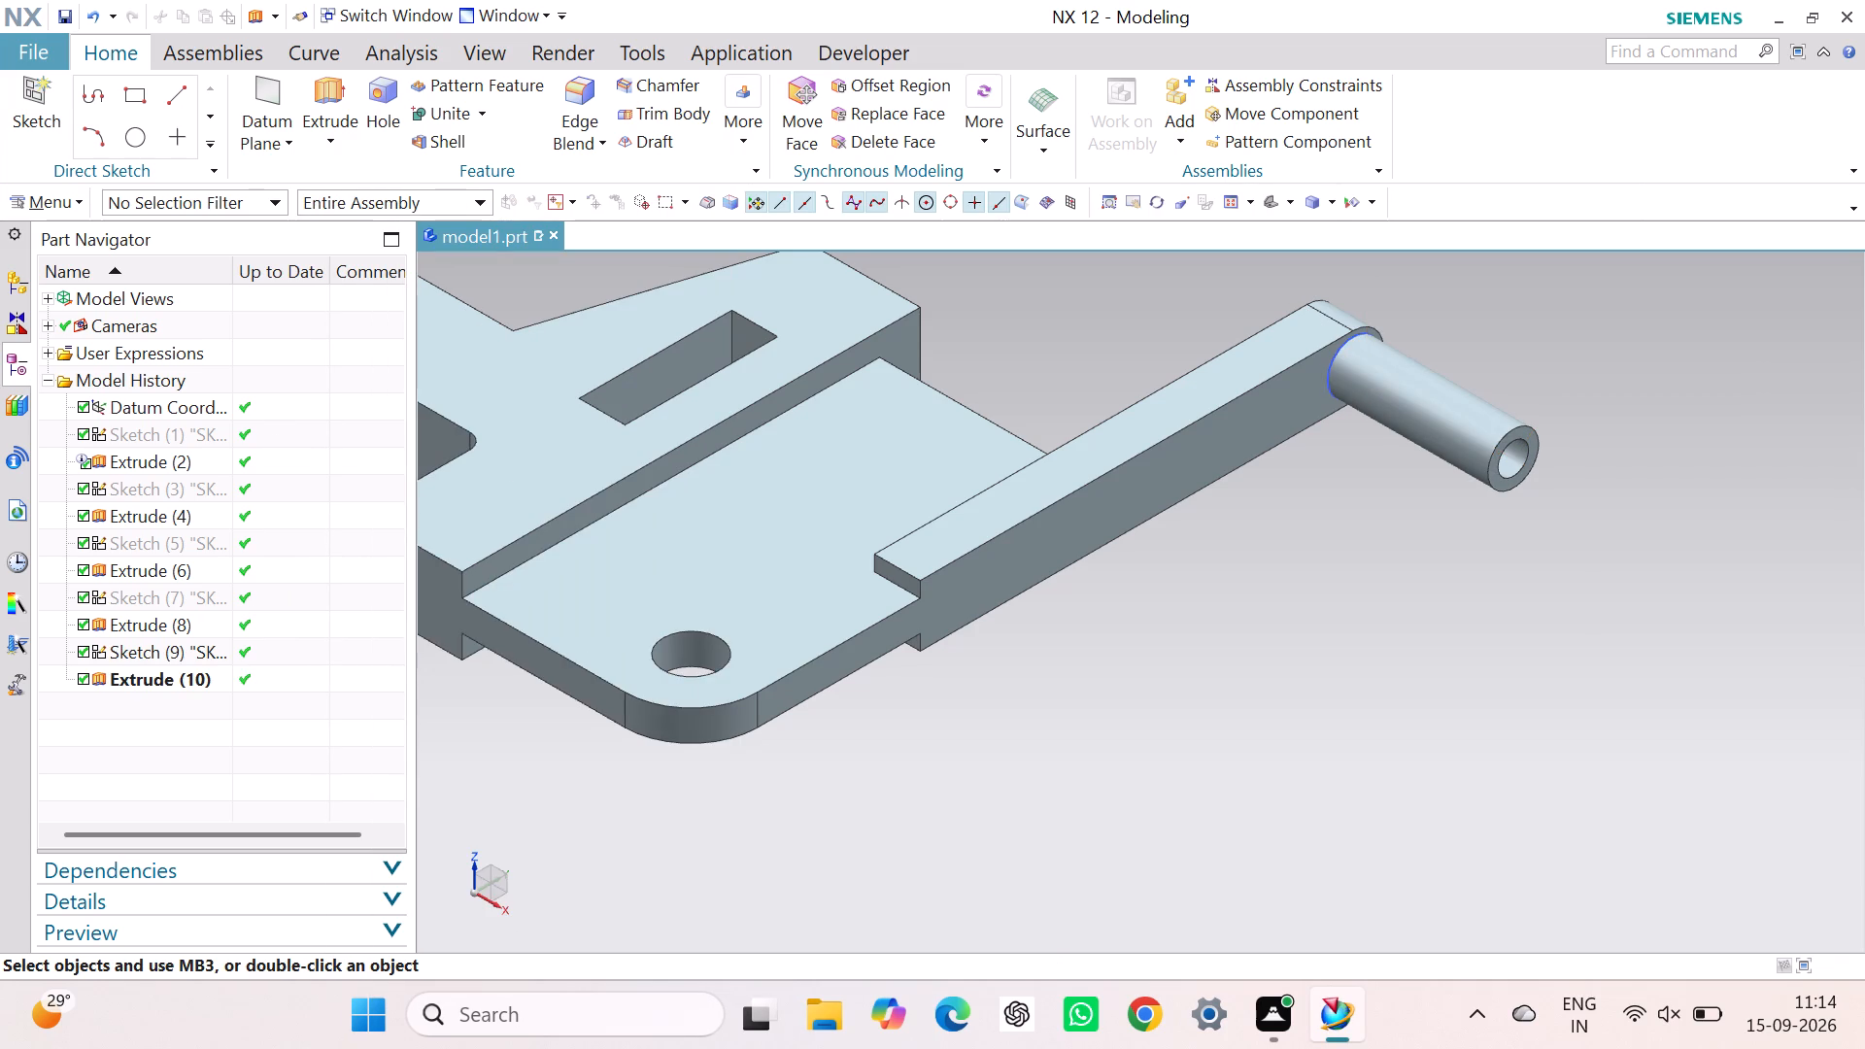
Hide Sketch (9), the concentric-circle sketch behind the hollow pin.
right_click(167, 661)
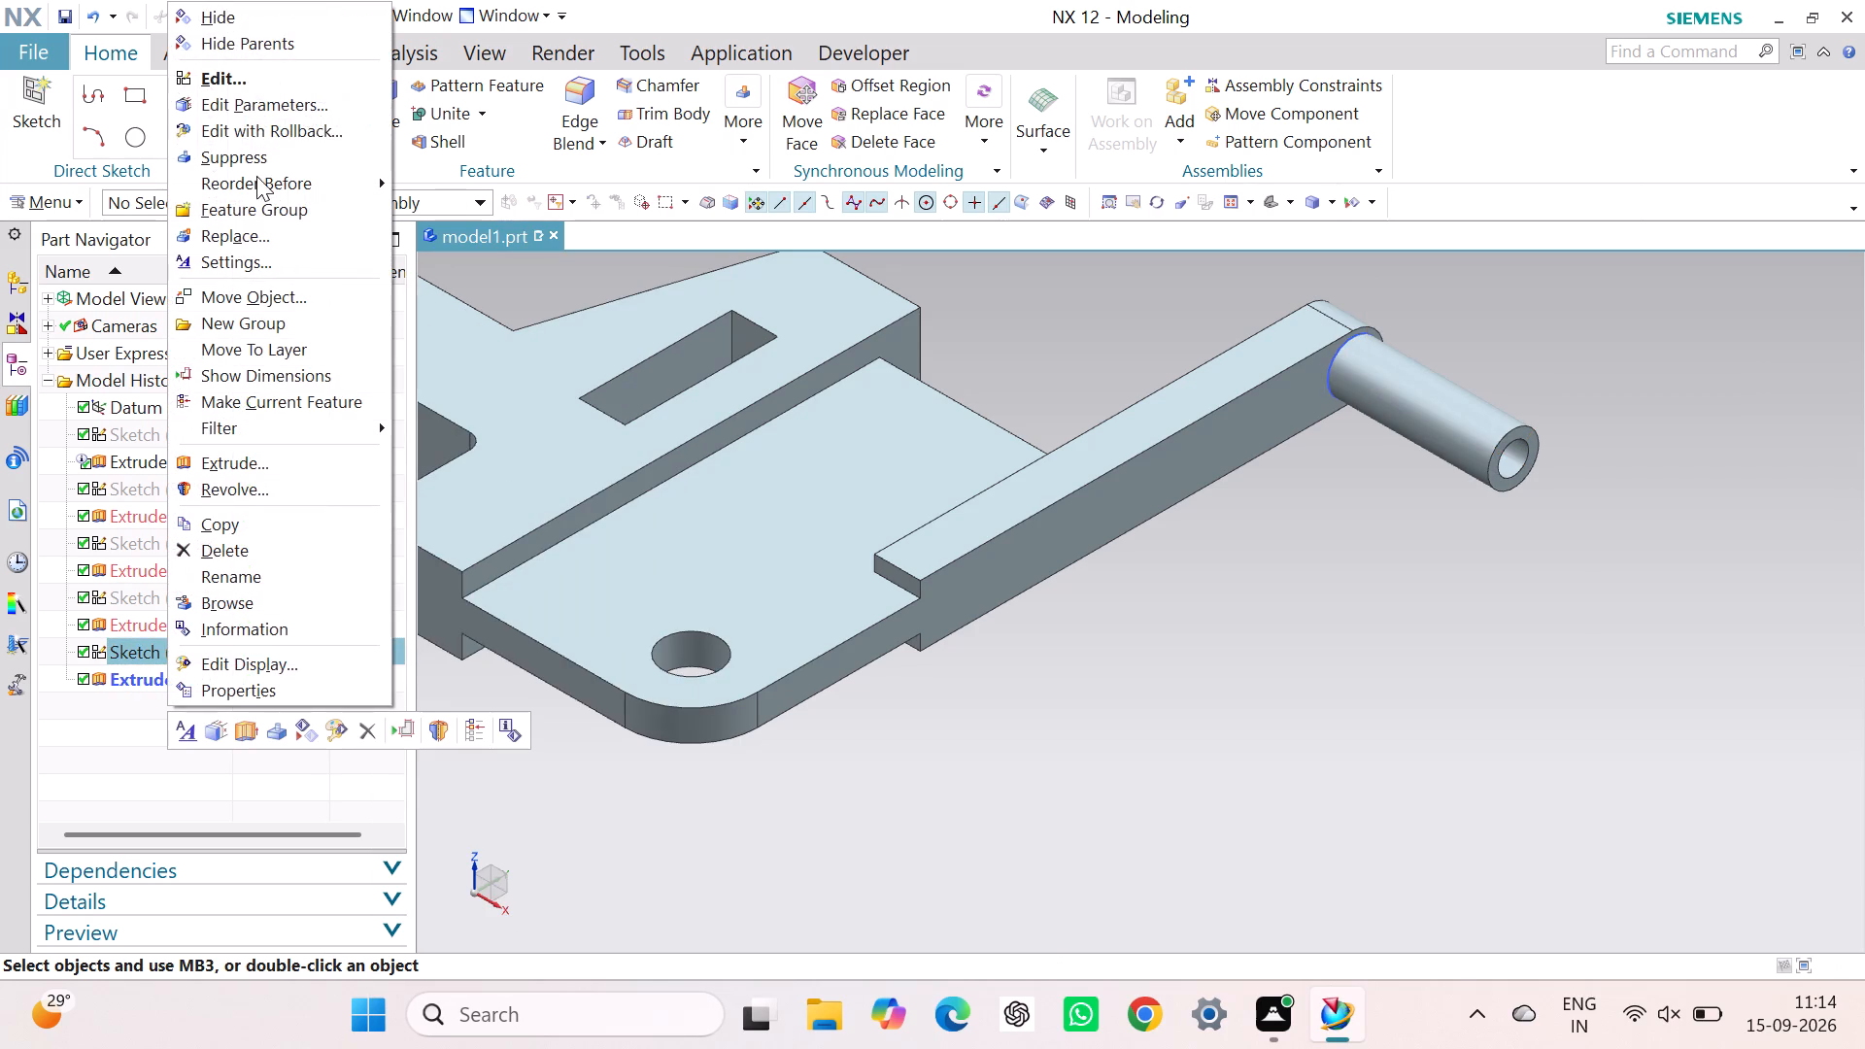
left_click(242, 17)
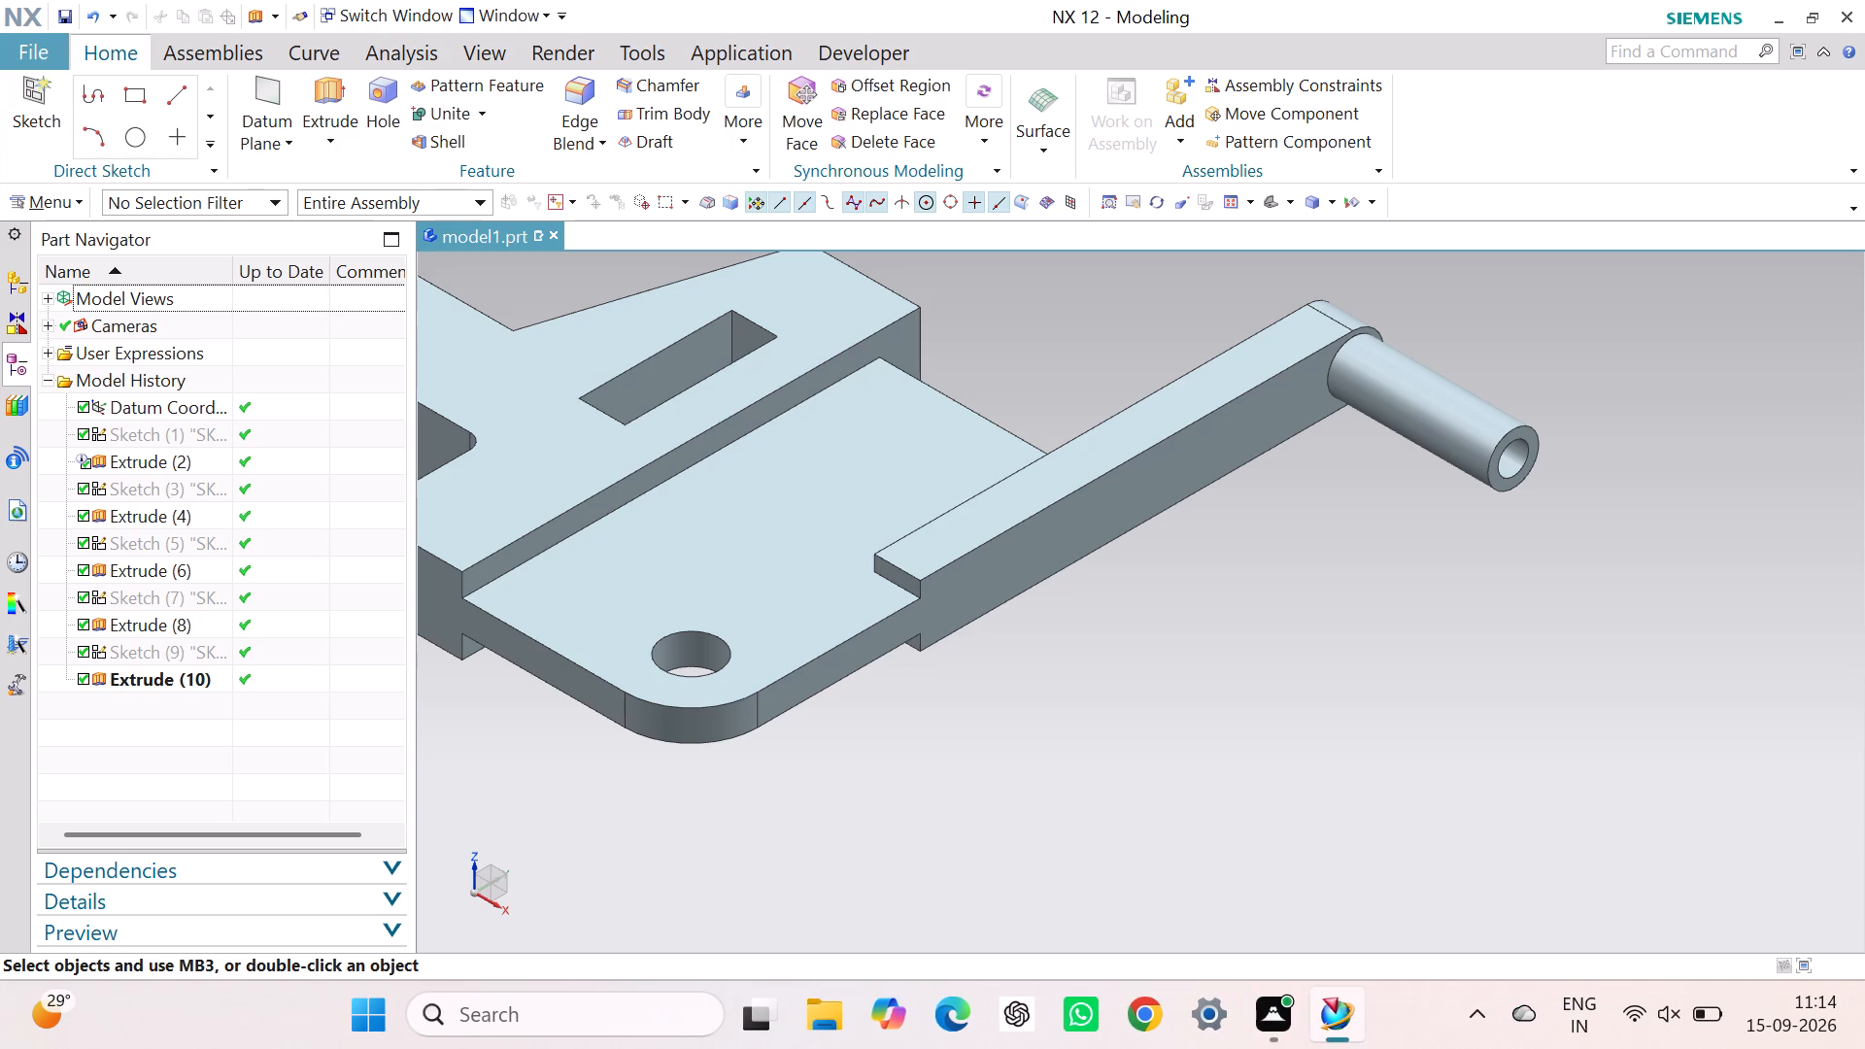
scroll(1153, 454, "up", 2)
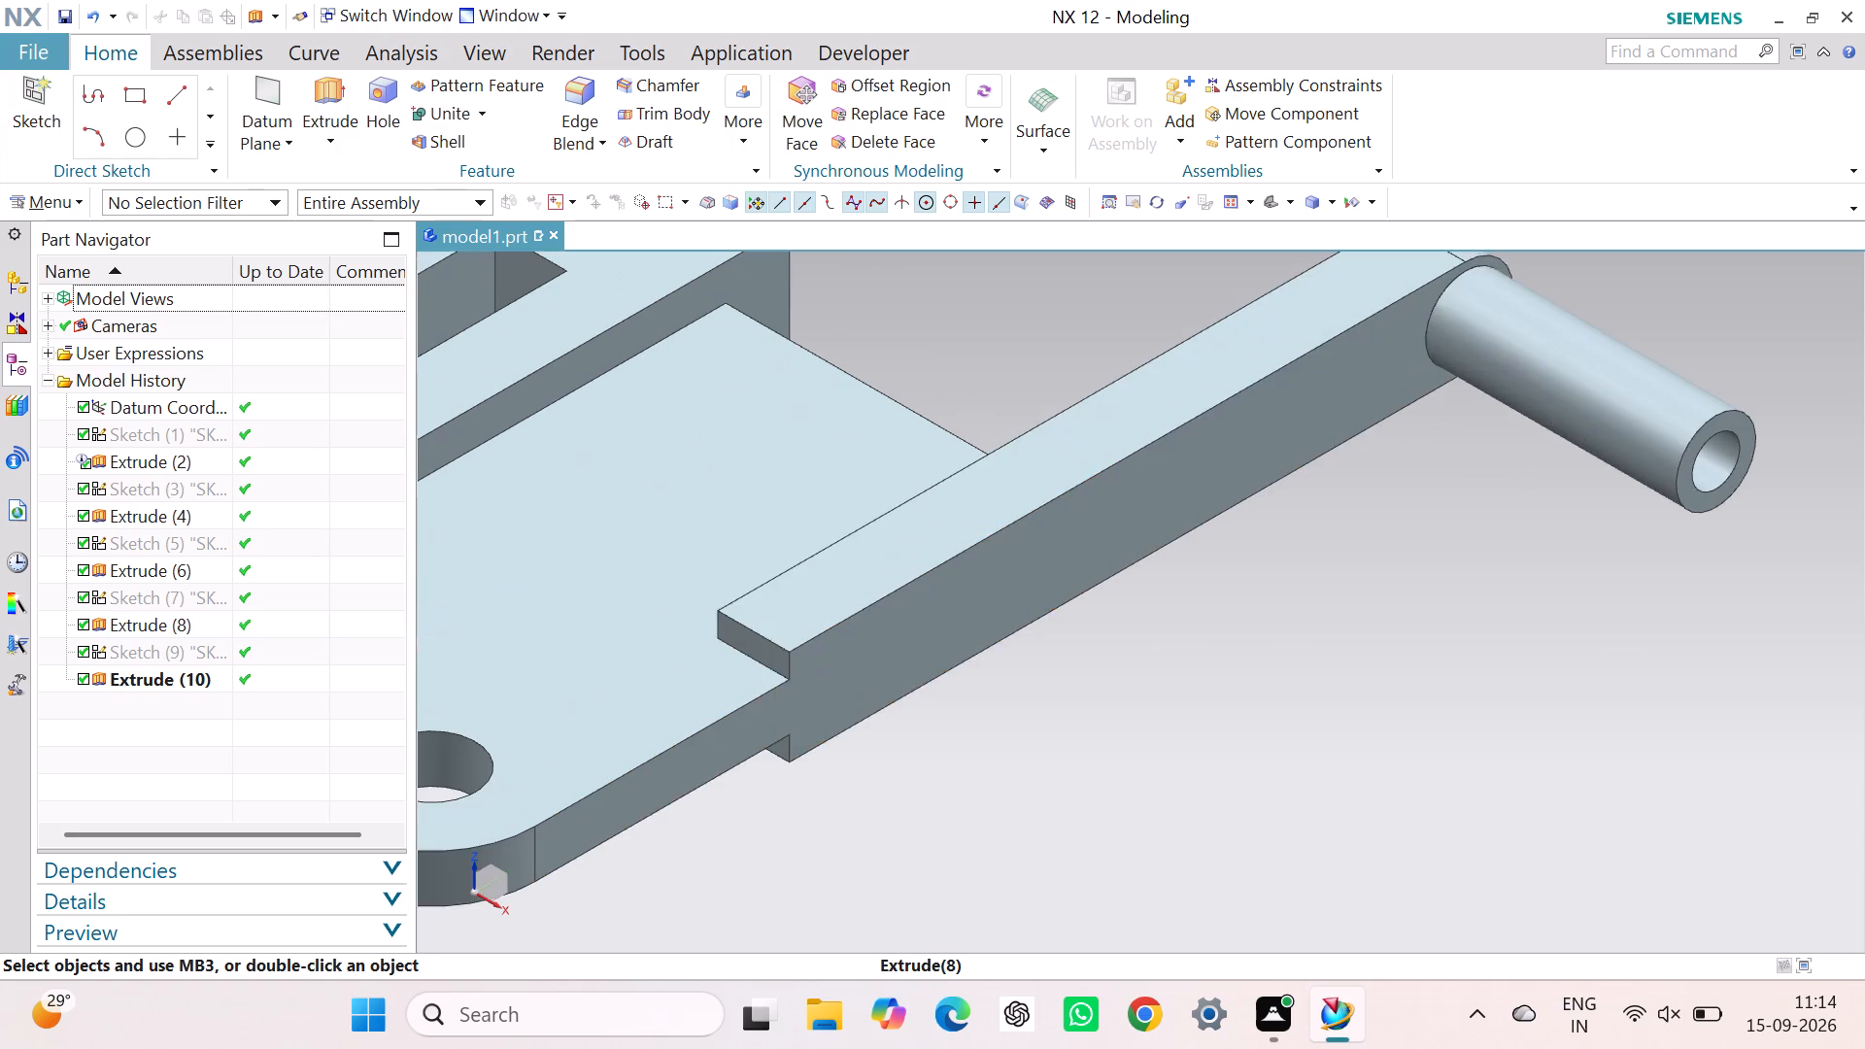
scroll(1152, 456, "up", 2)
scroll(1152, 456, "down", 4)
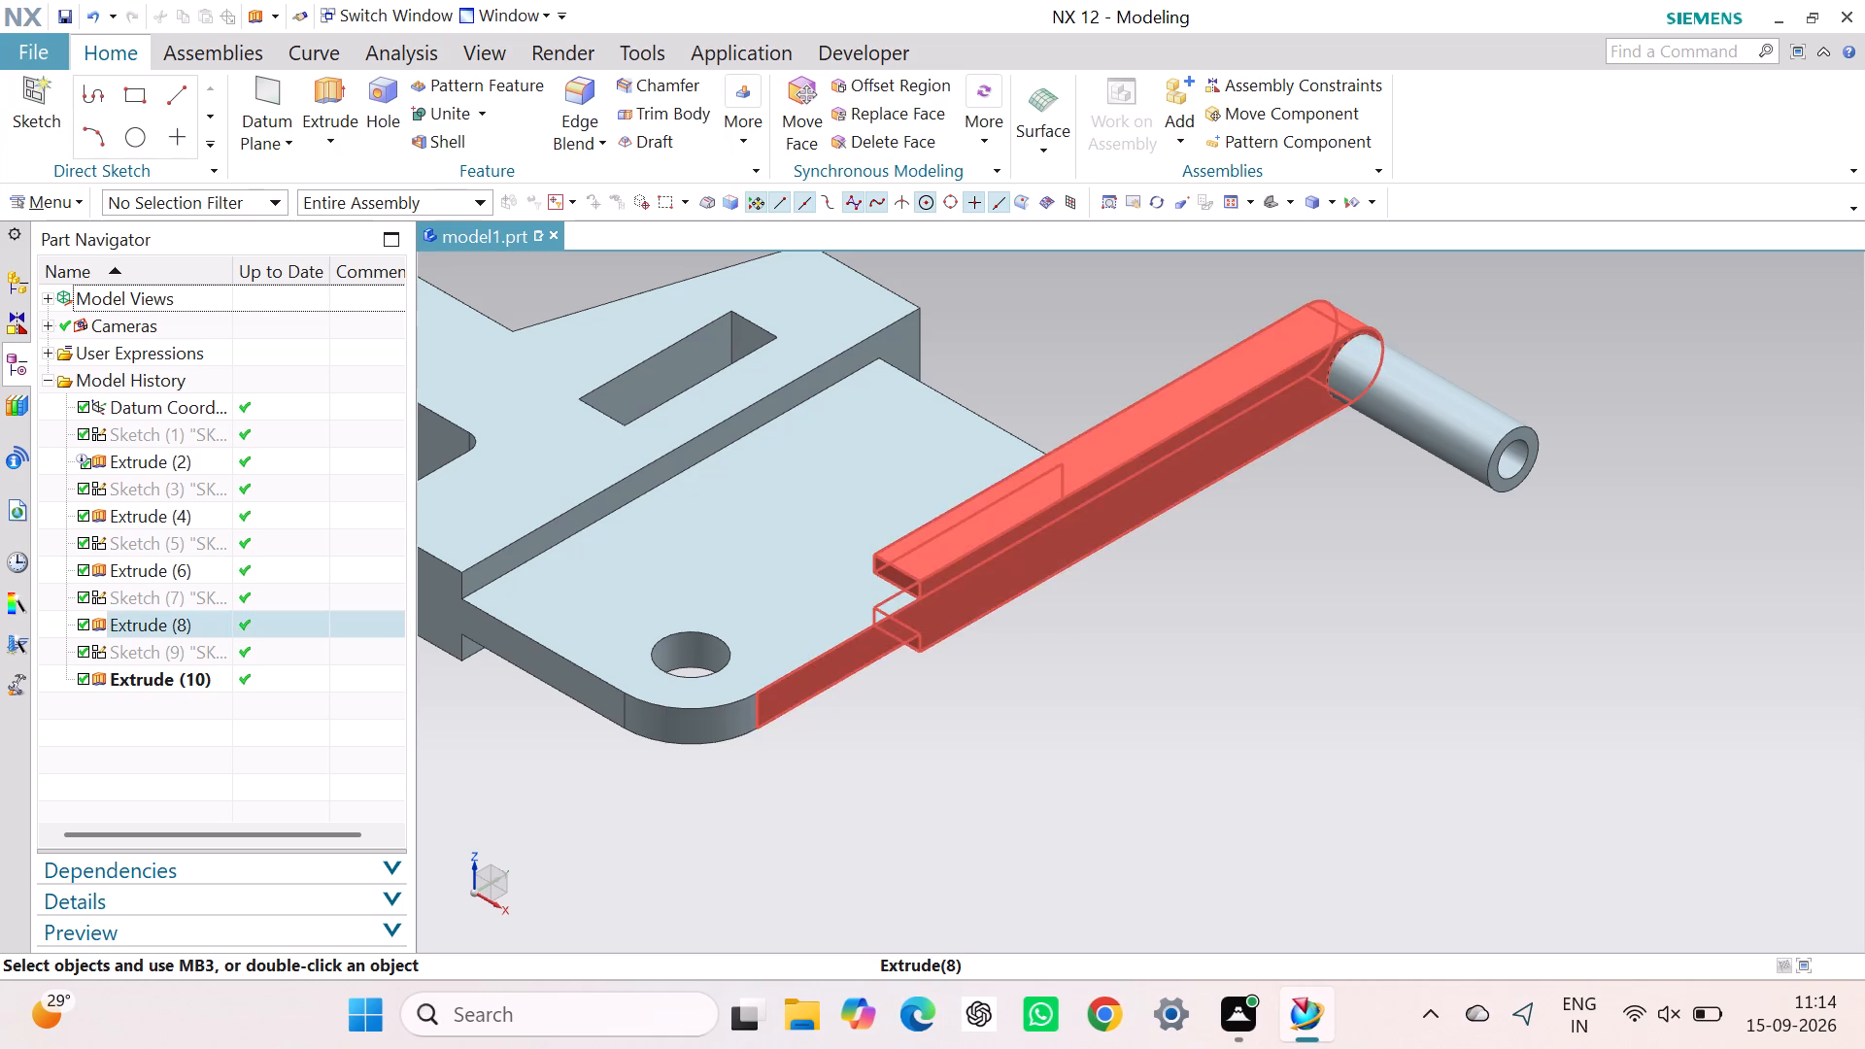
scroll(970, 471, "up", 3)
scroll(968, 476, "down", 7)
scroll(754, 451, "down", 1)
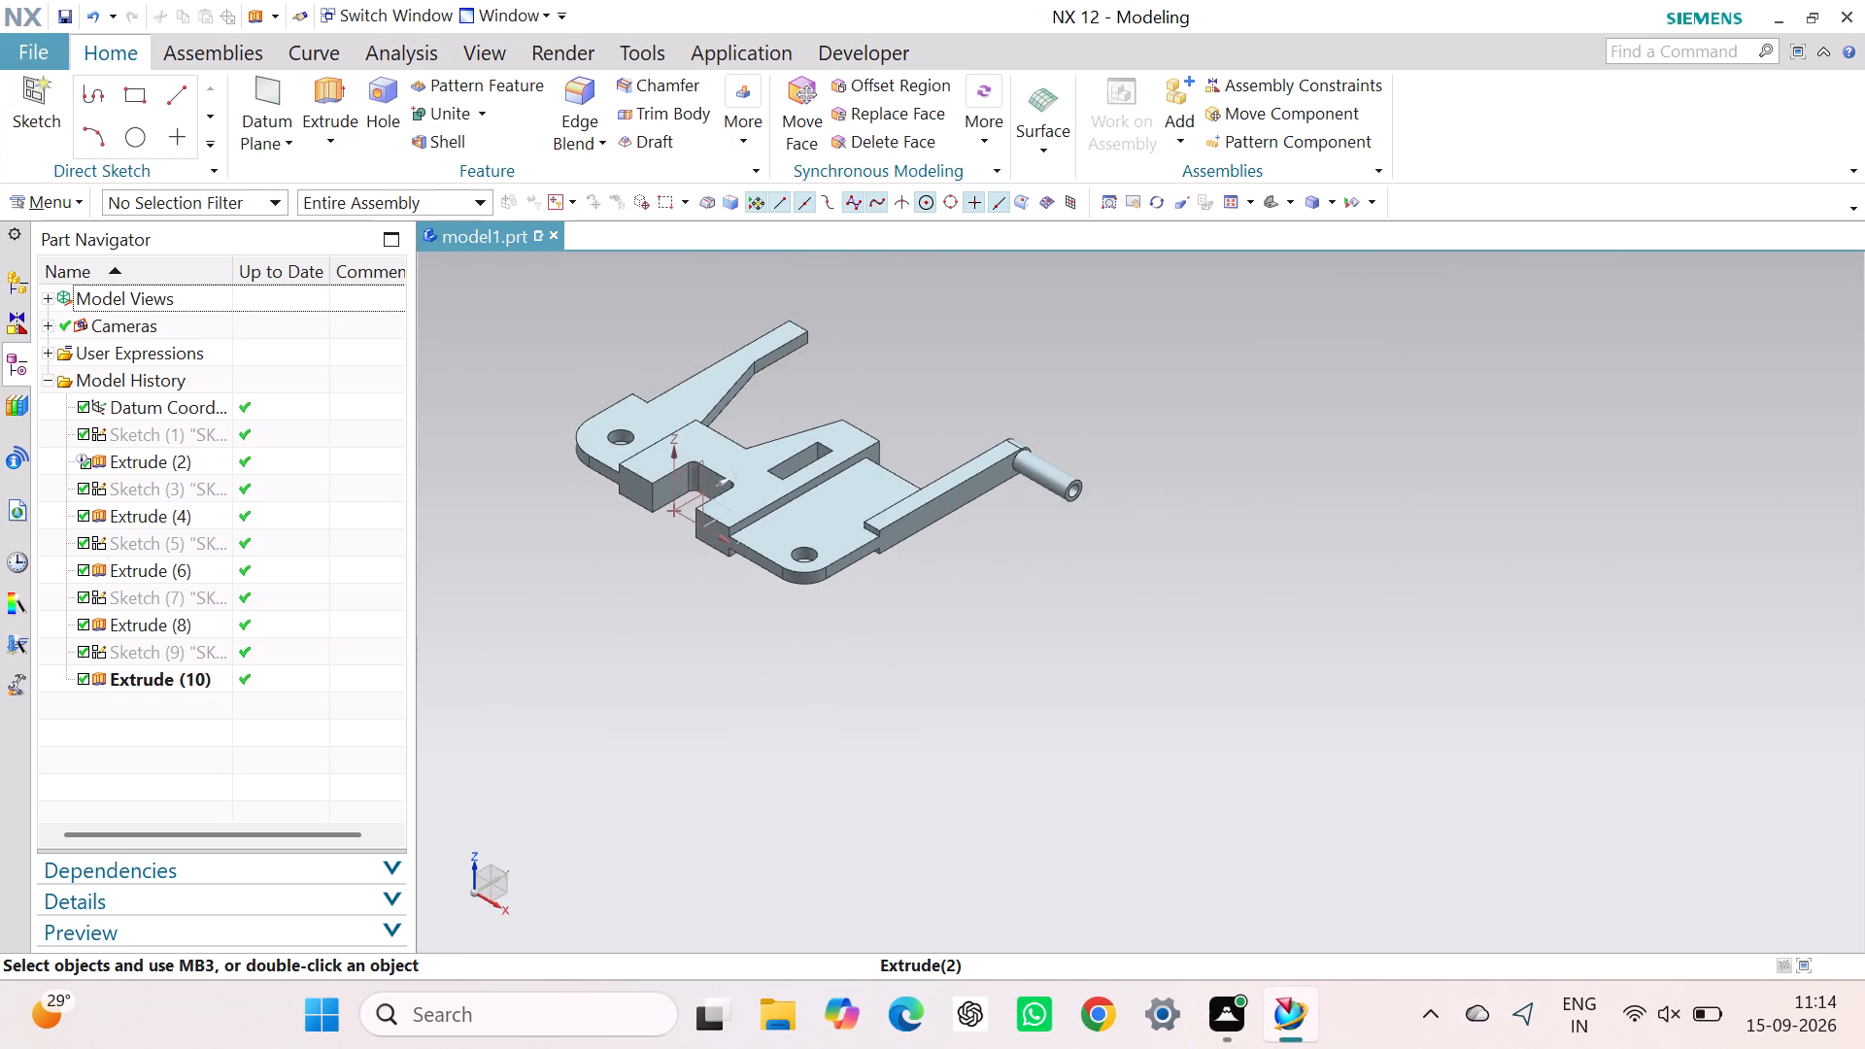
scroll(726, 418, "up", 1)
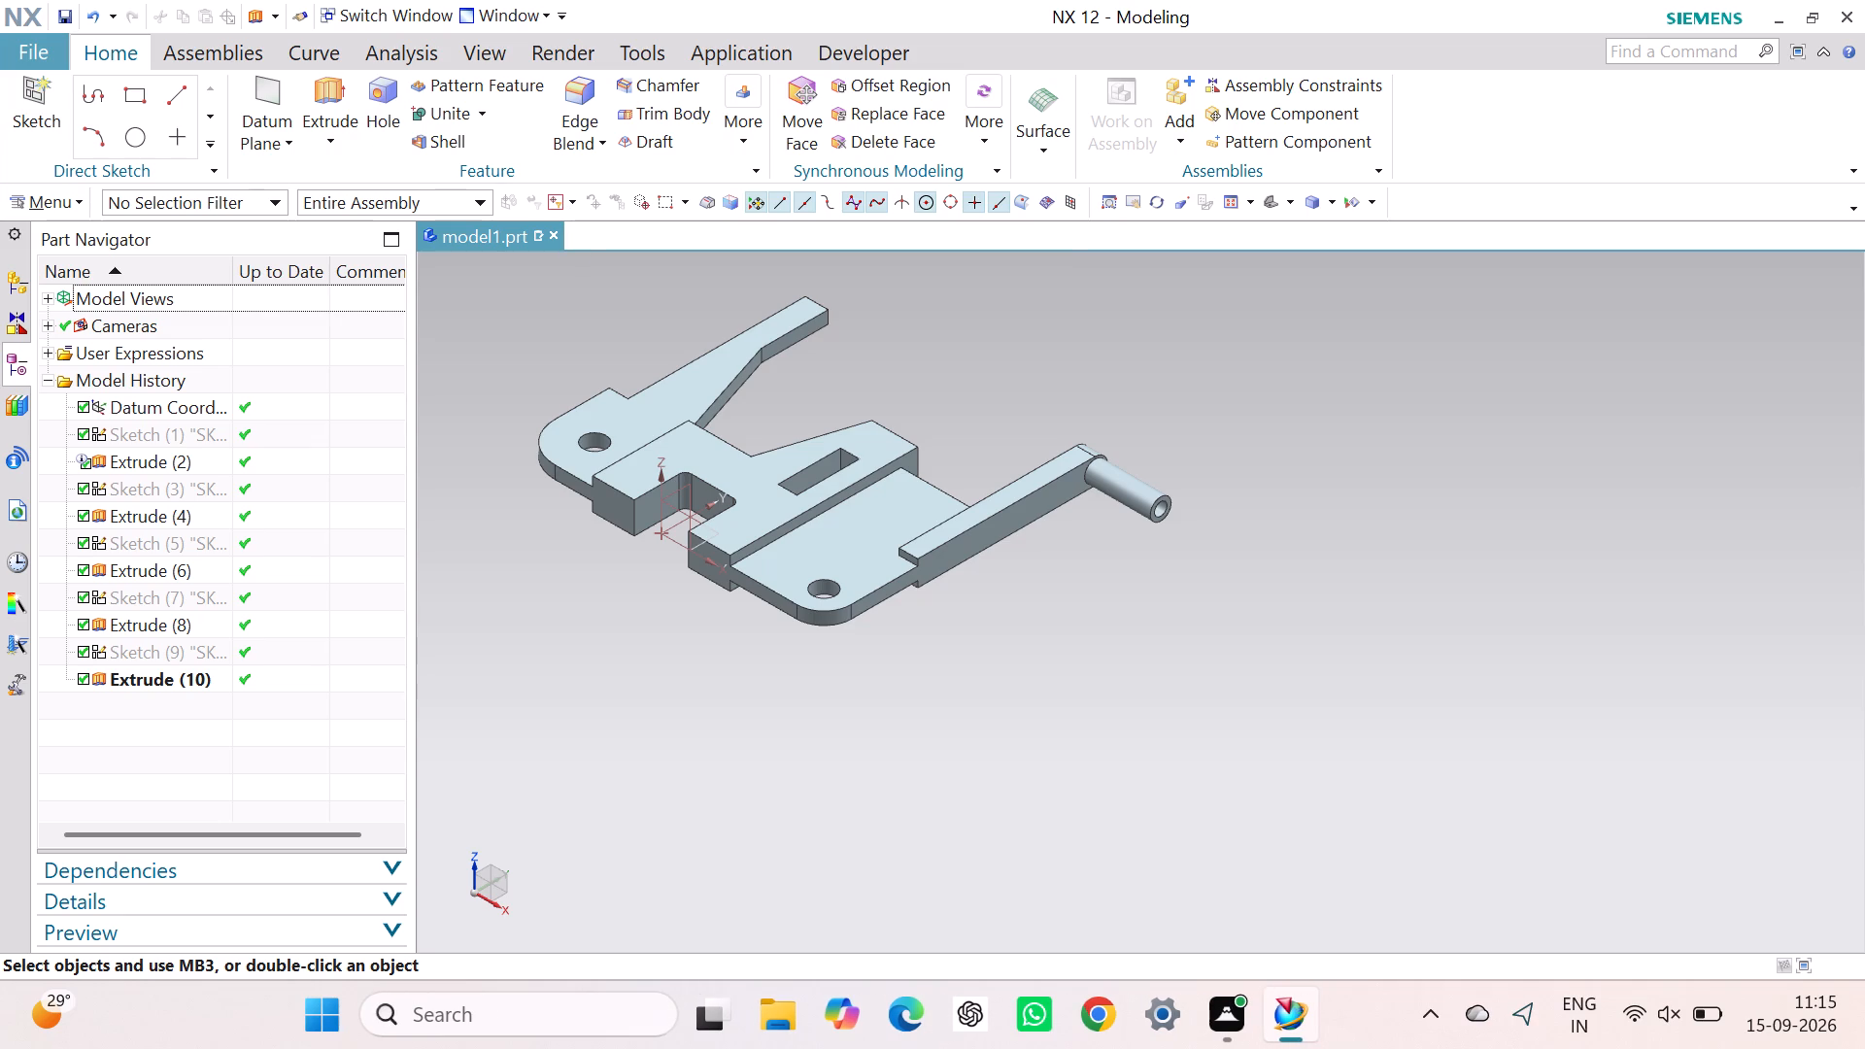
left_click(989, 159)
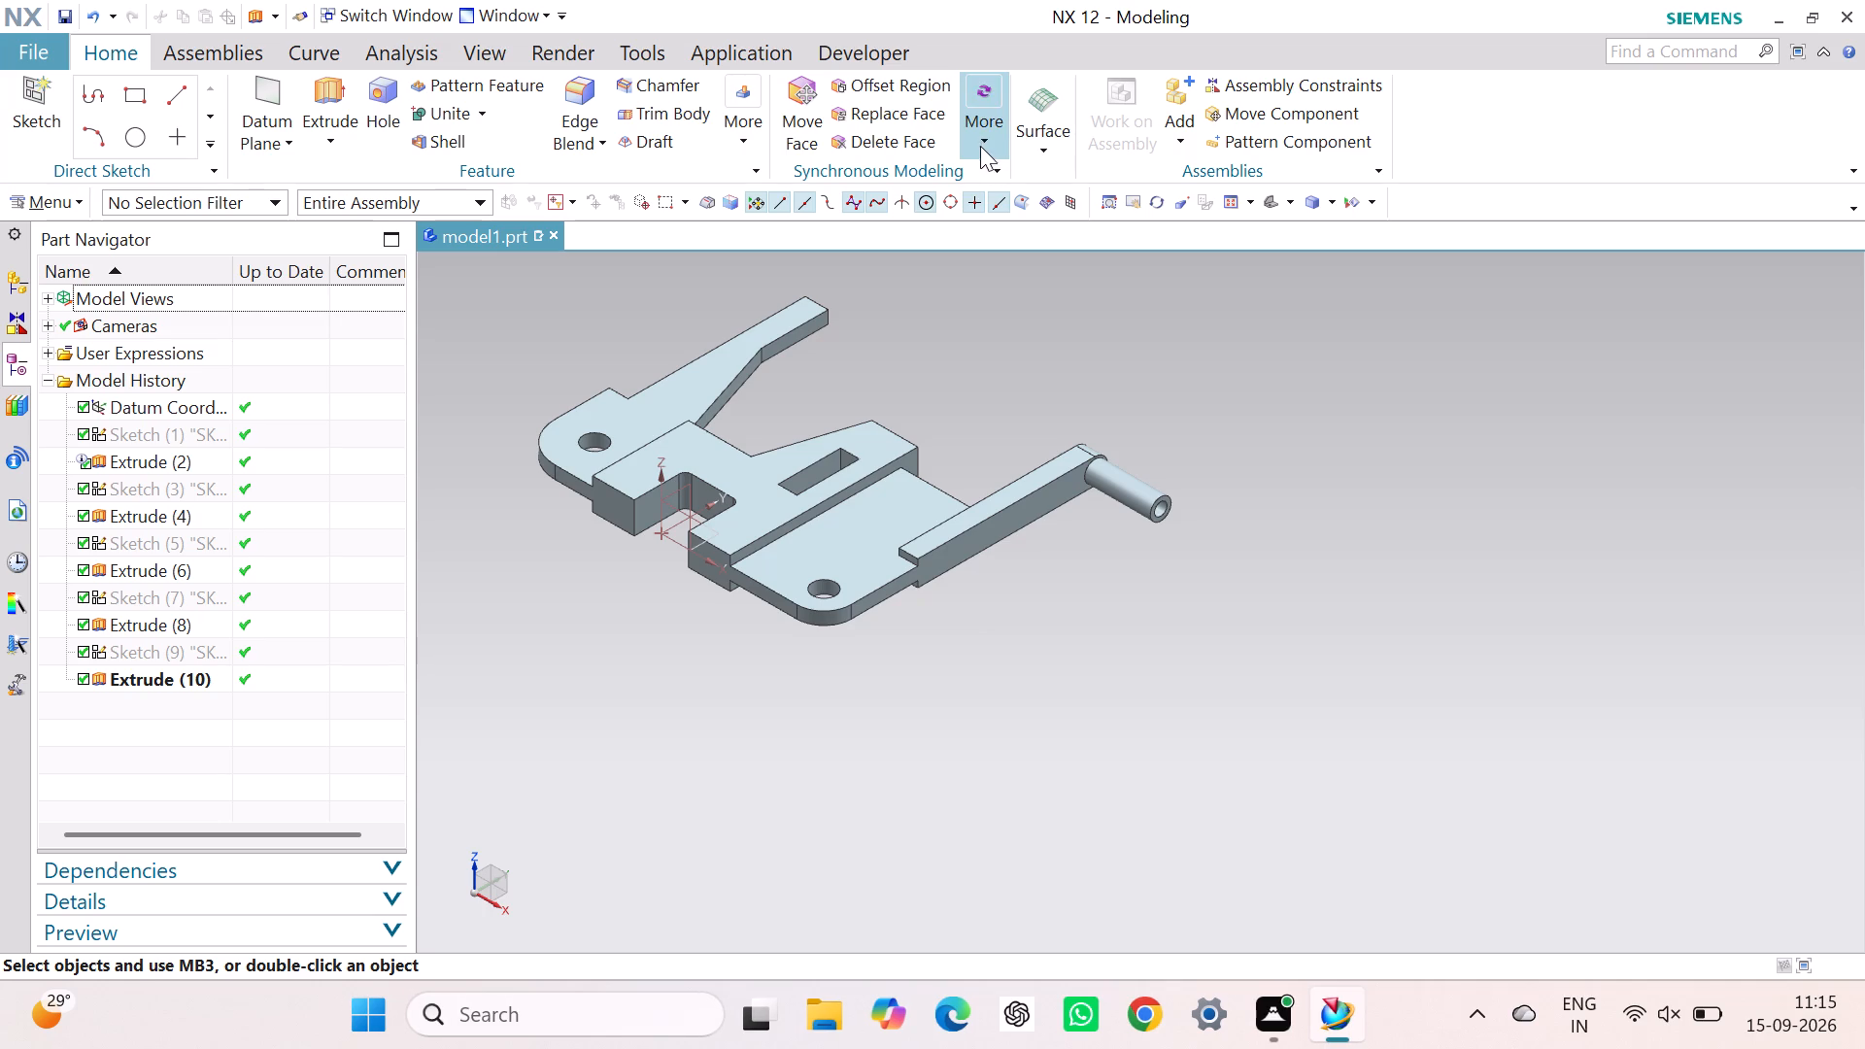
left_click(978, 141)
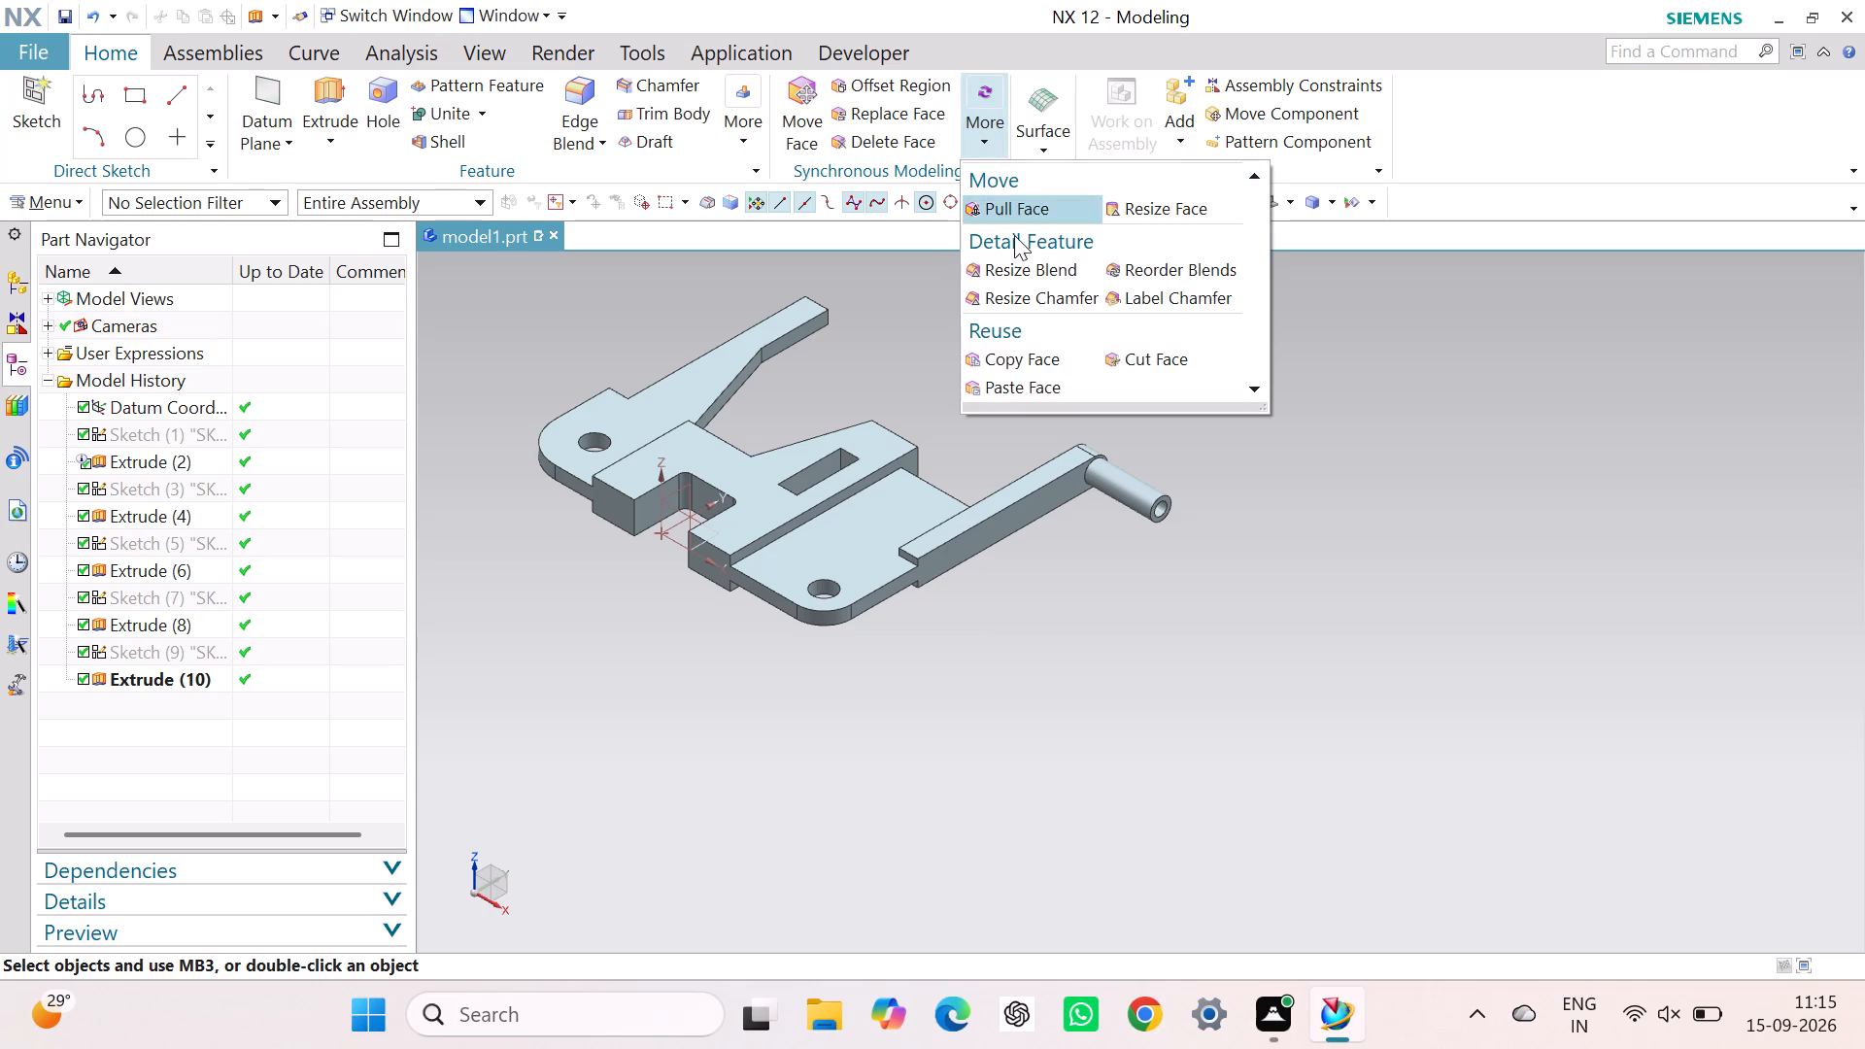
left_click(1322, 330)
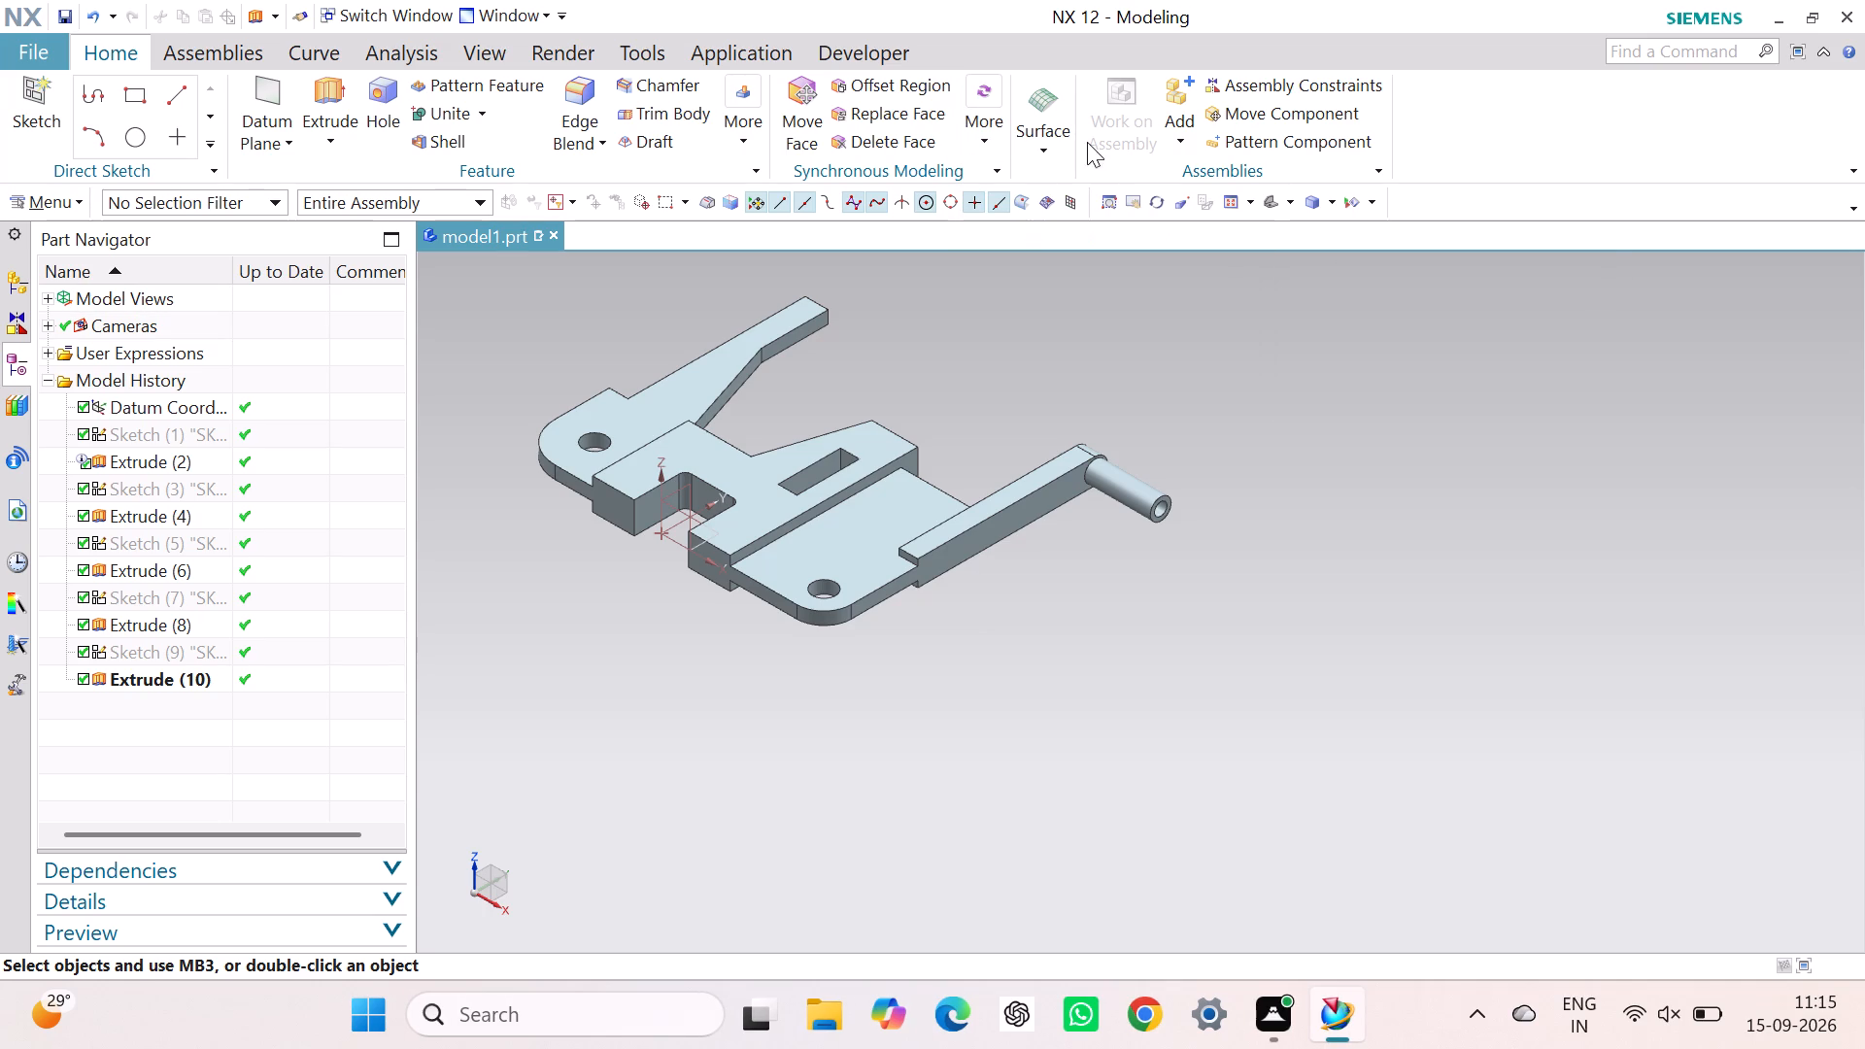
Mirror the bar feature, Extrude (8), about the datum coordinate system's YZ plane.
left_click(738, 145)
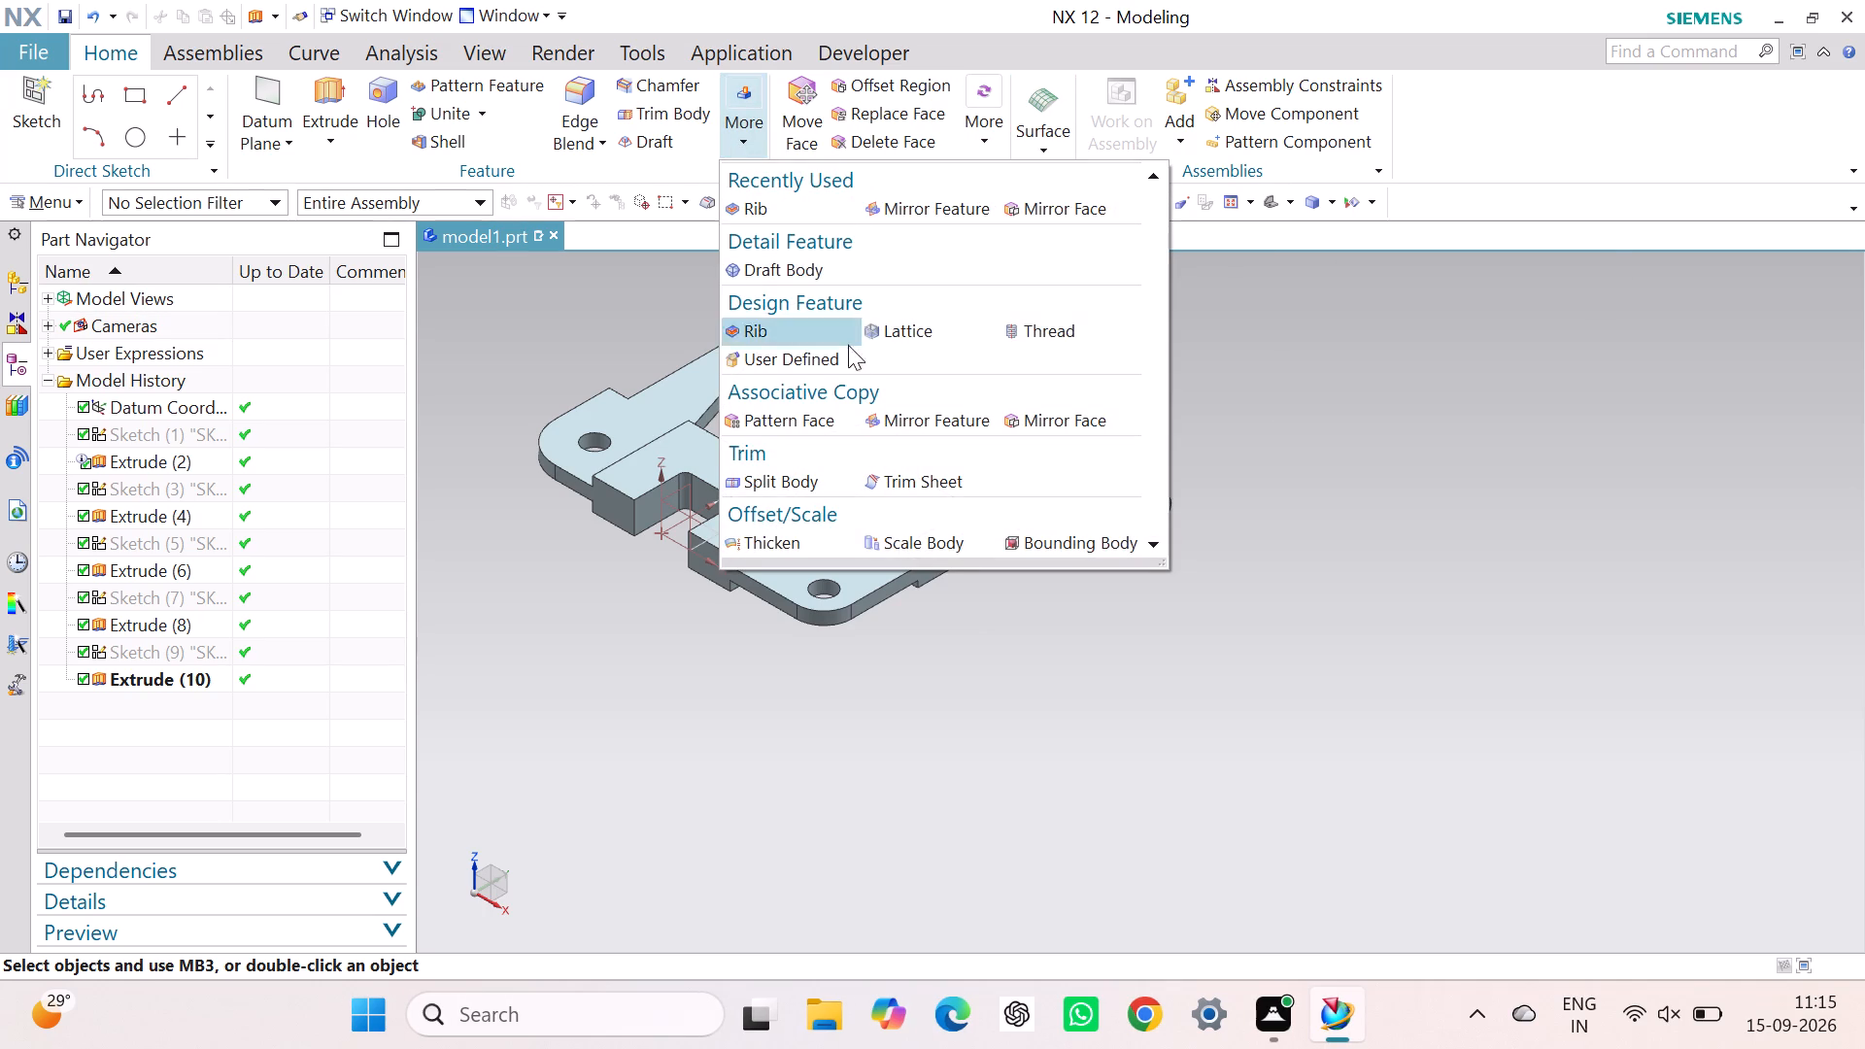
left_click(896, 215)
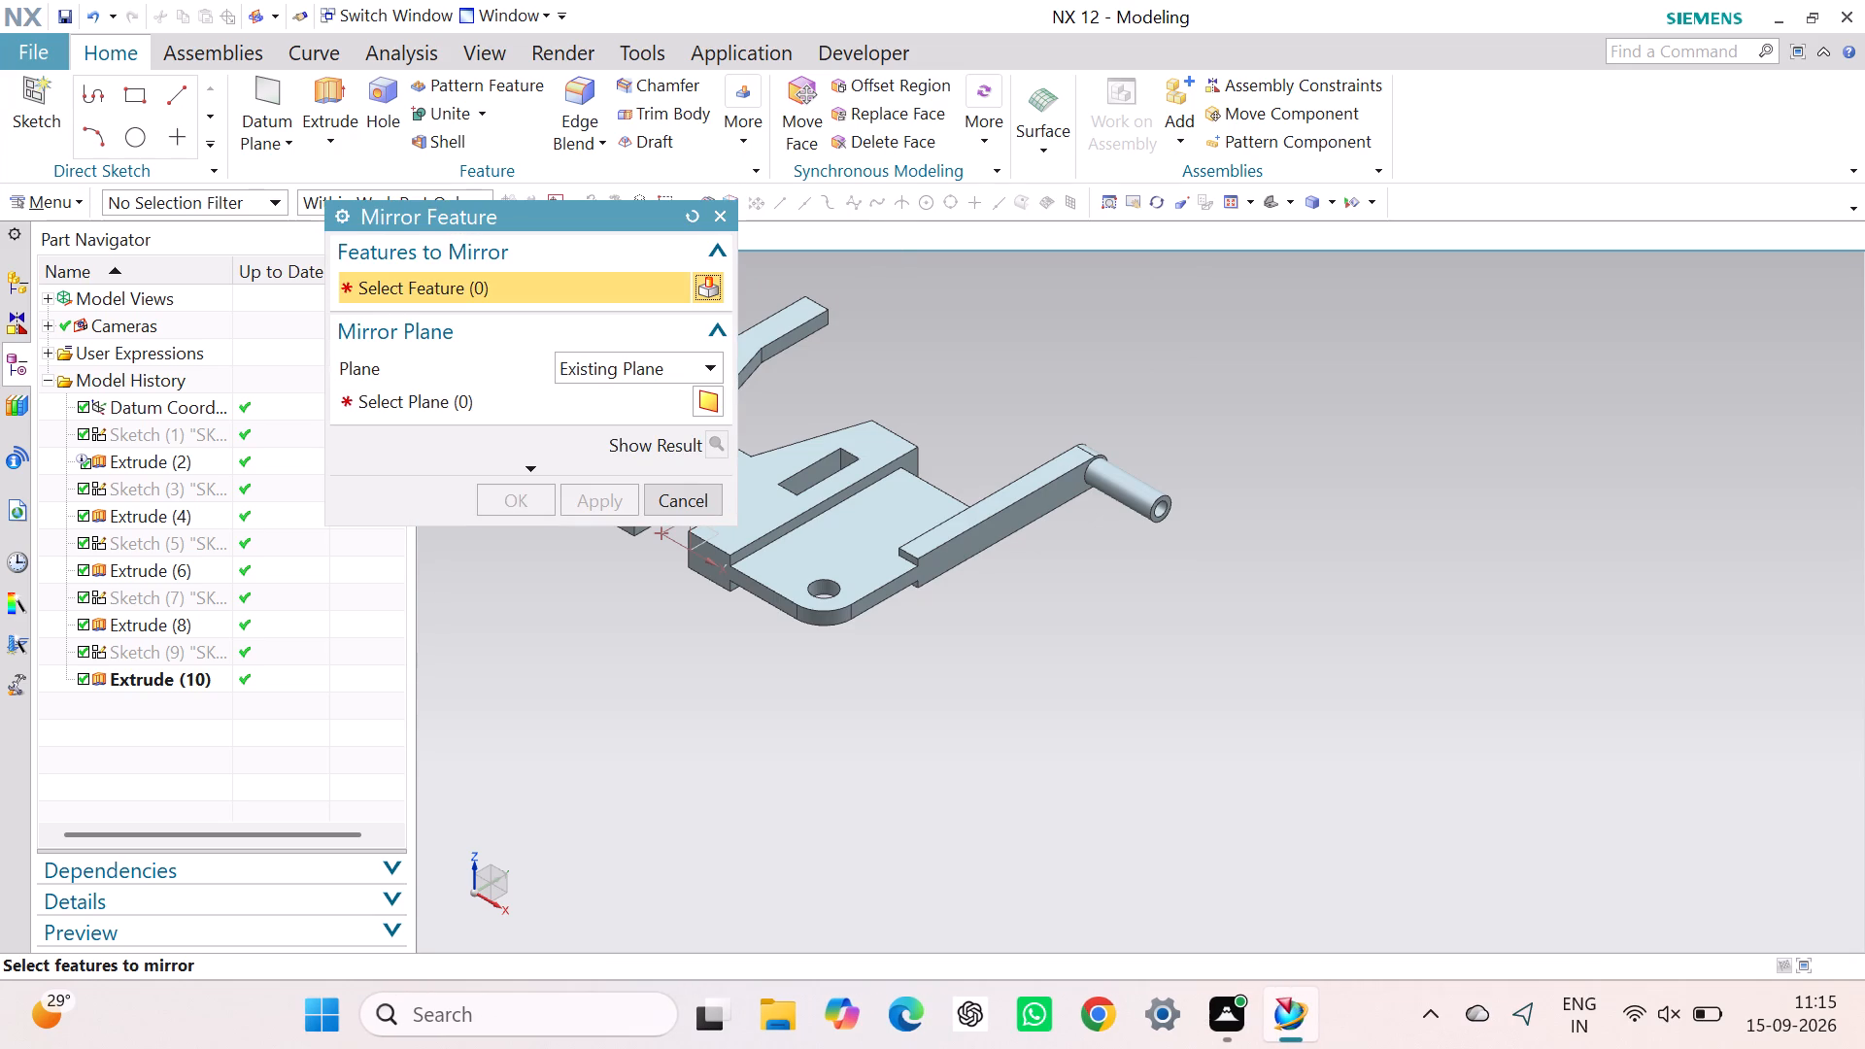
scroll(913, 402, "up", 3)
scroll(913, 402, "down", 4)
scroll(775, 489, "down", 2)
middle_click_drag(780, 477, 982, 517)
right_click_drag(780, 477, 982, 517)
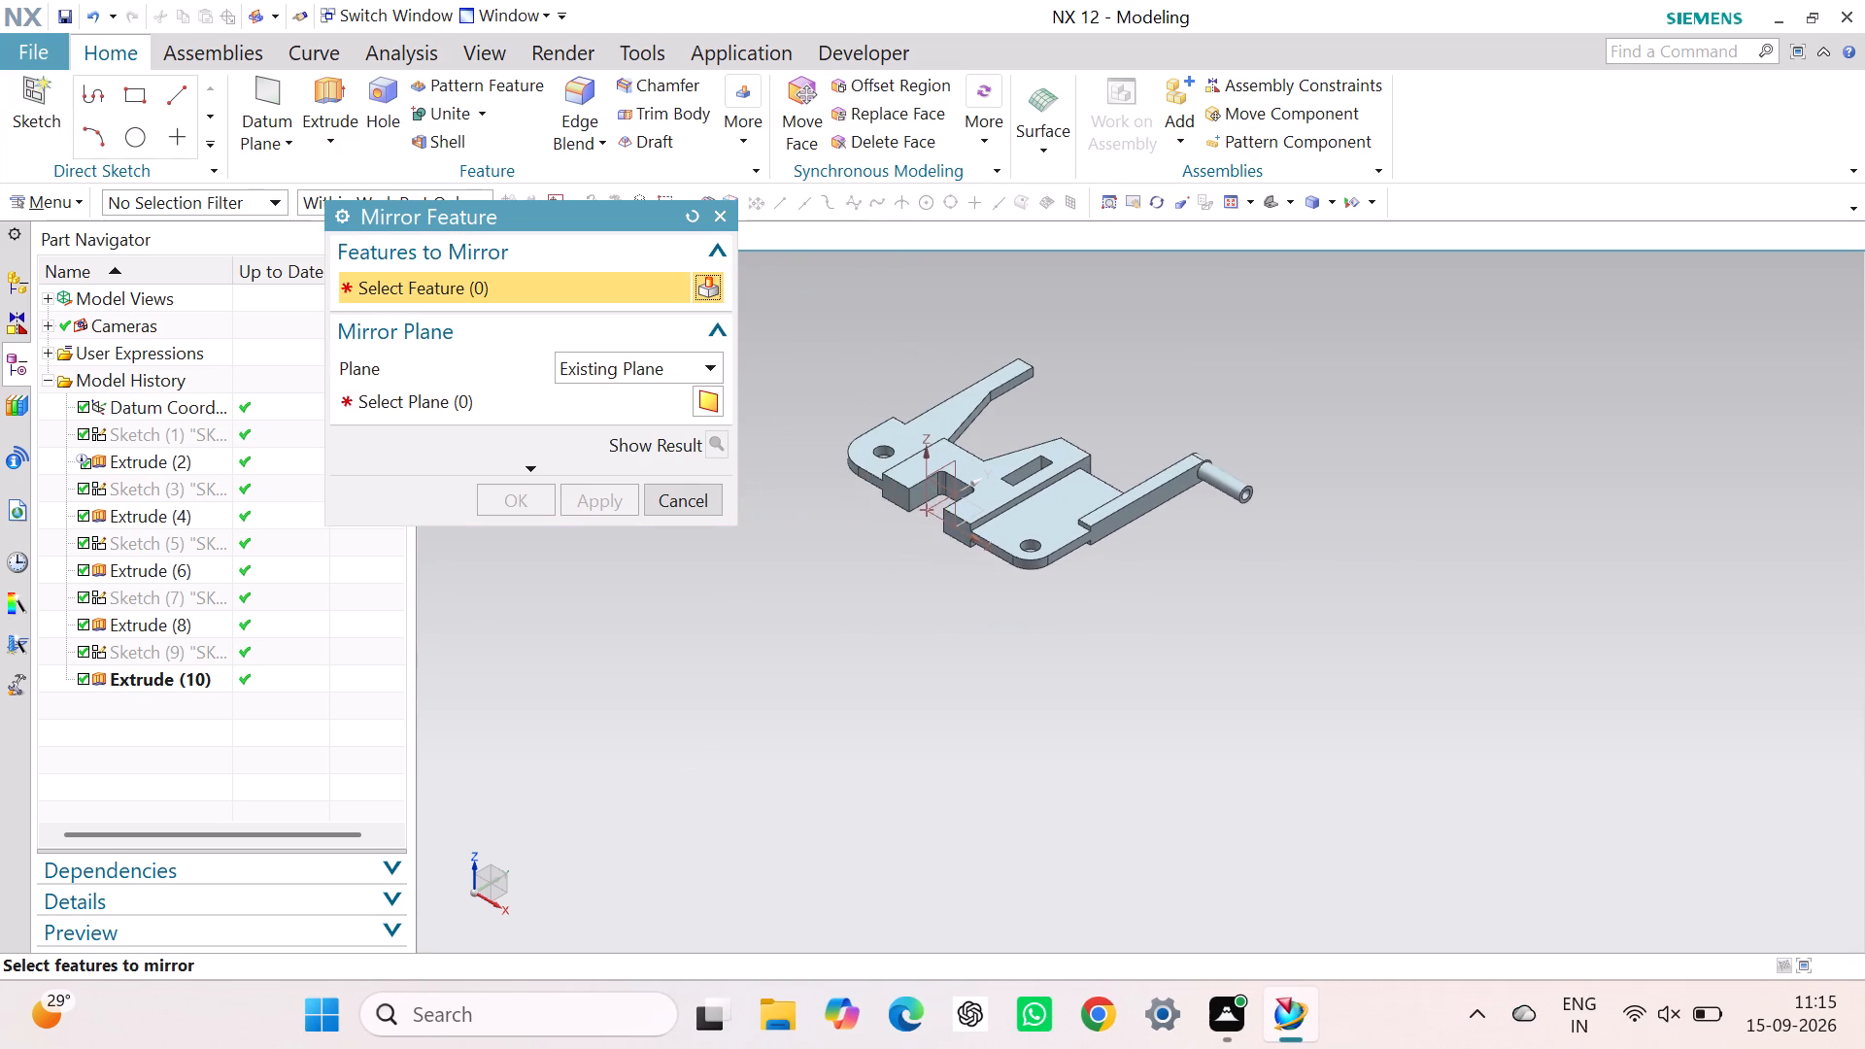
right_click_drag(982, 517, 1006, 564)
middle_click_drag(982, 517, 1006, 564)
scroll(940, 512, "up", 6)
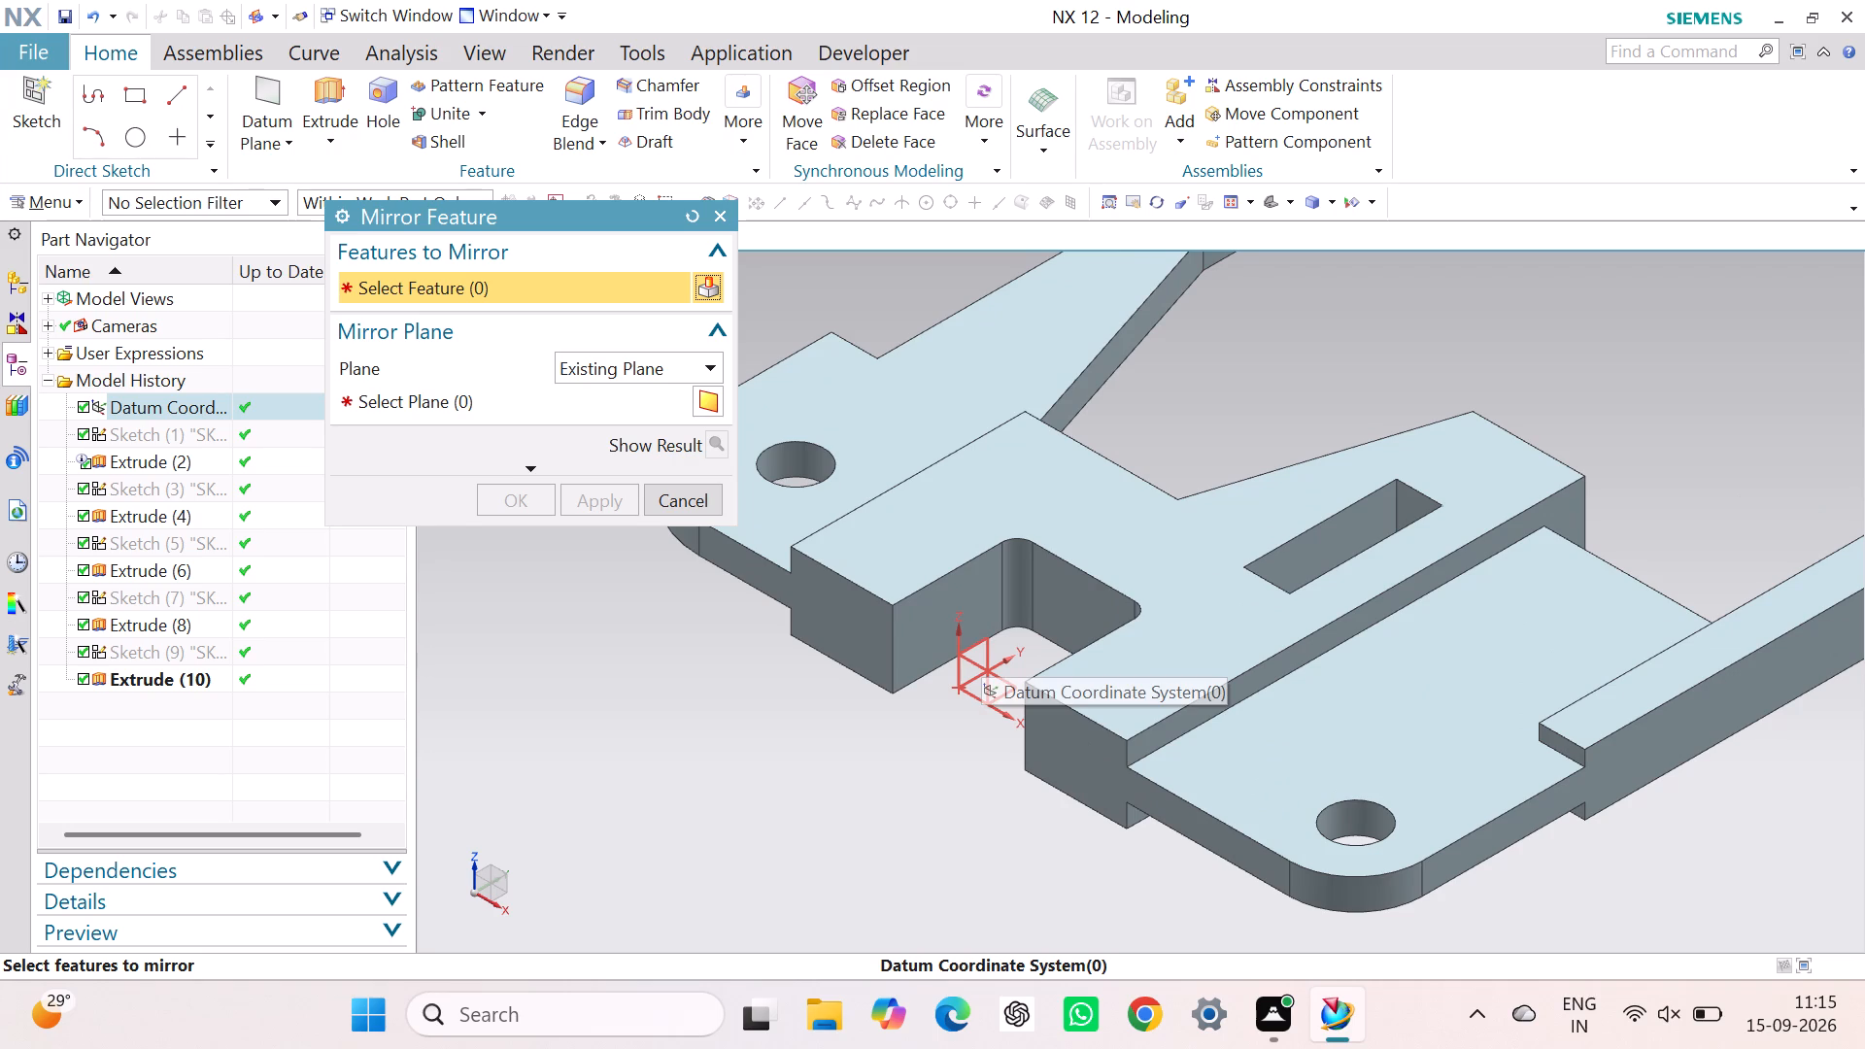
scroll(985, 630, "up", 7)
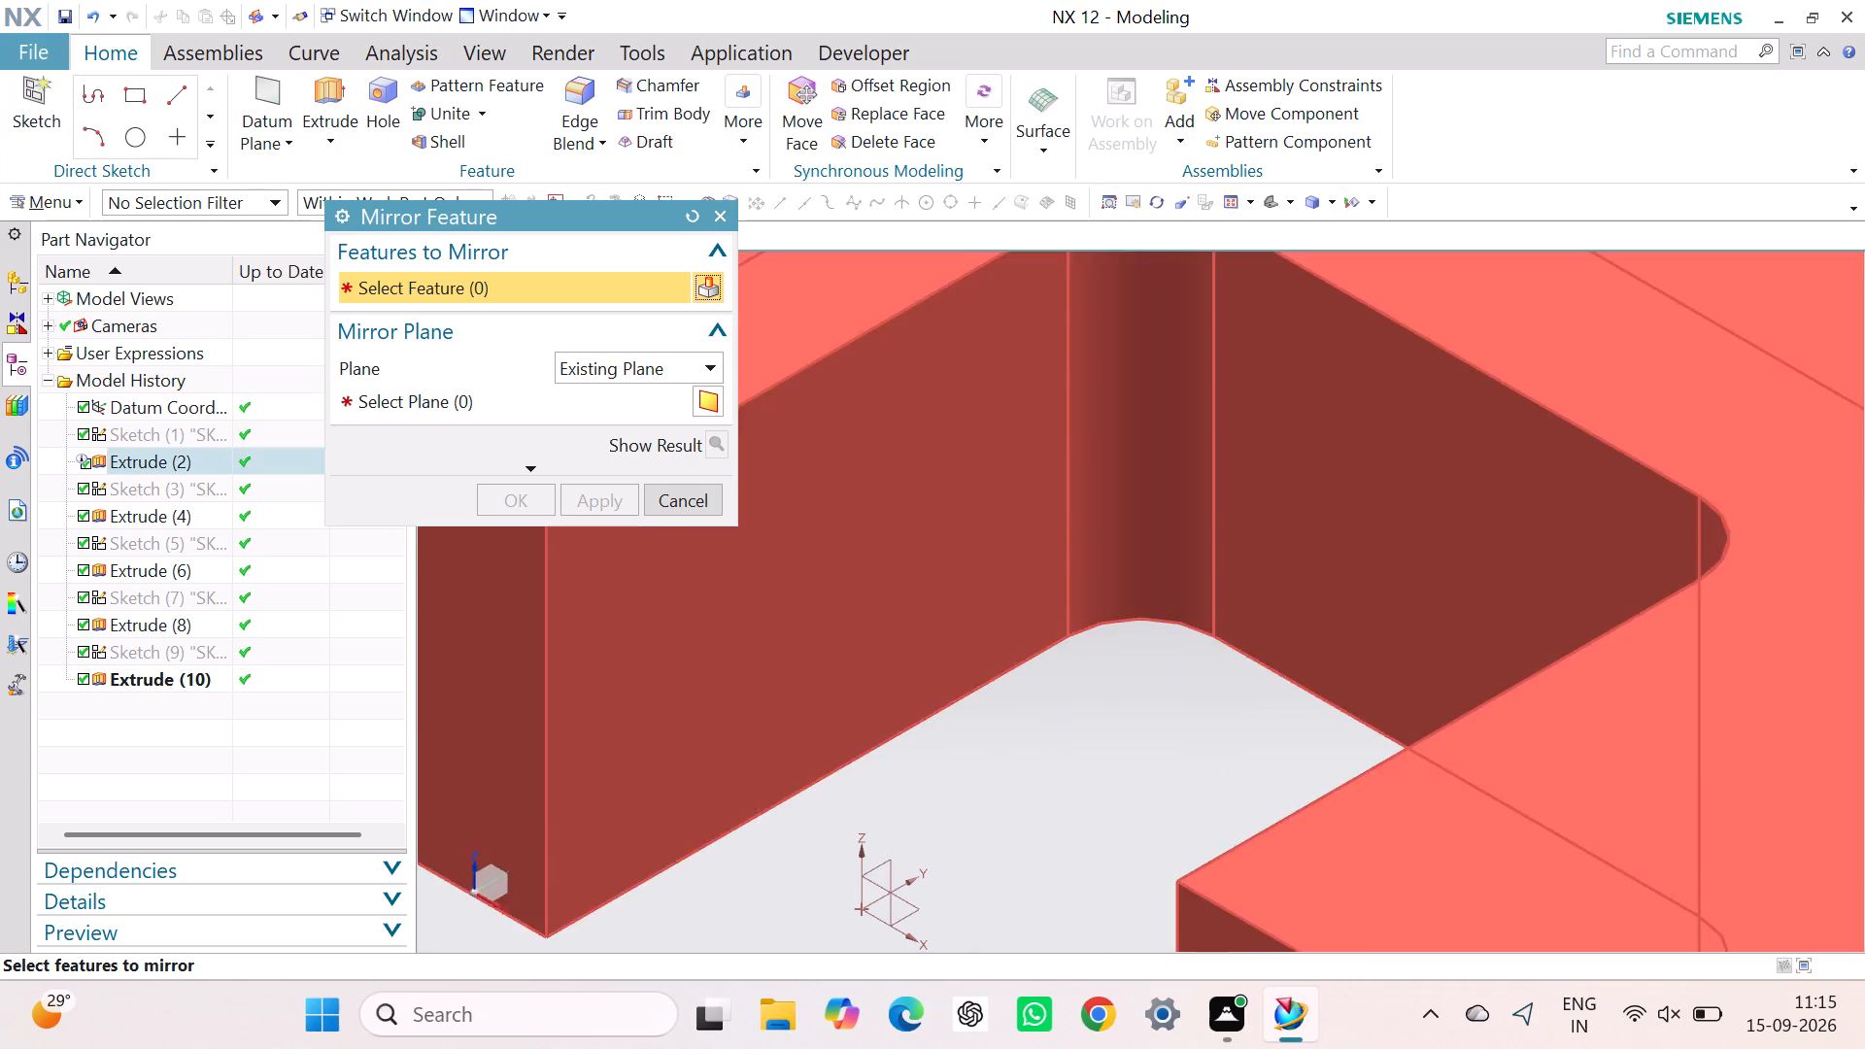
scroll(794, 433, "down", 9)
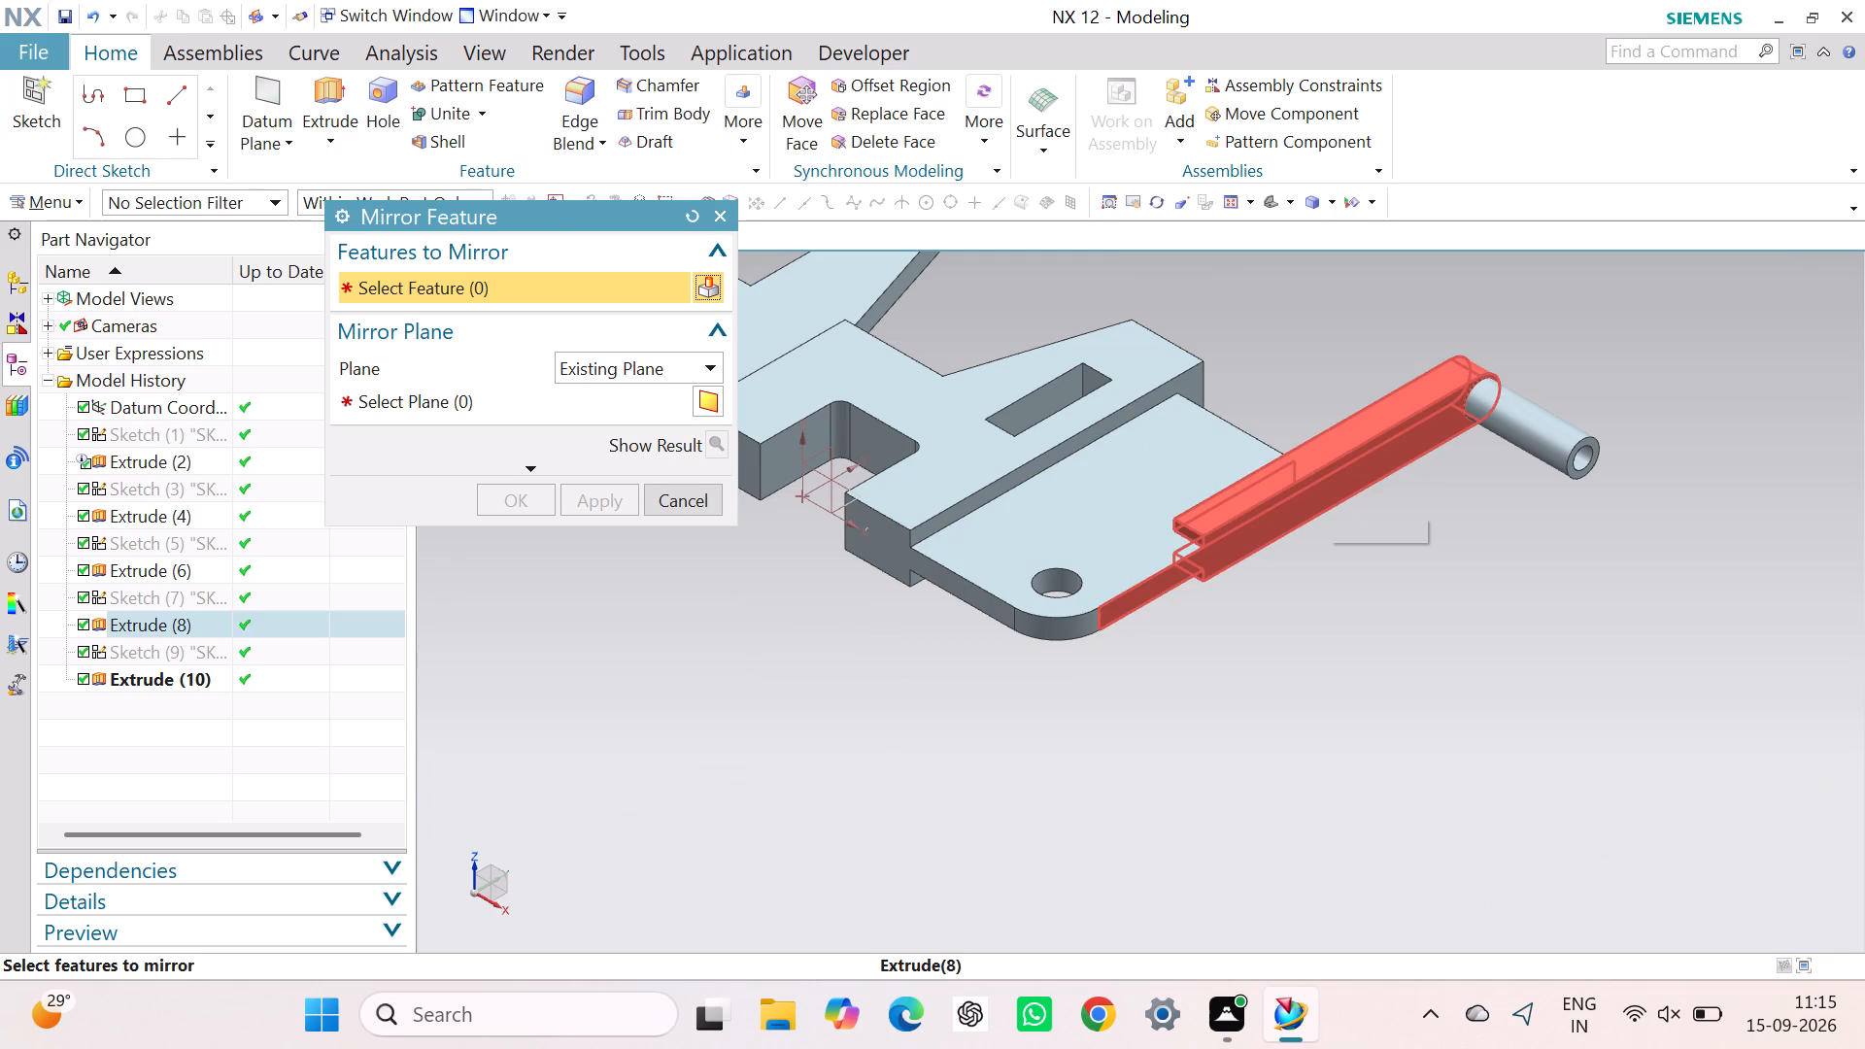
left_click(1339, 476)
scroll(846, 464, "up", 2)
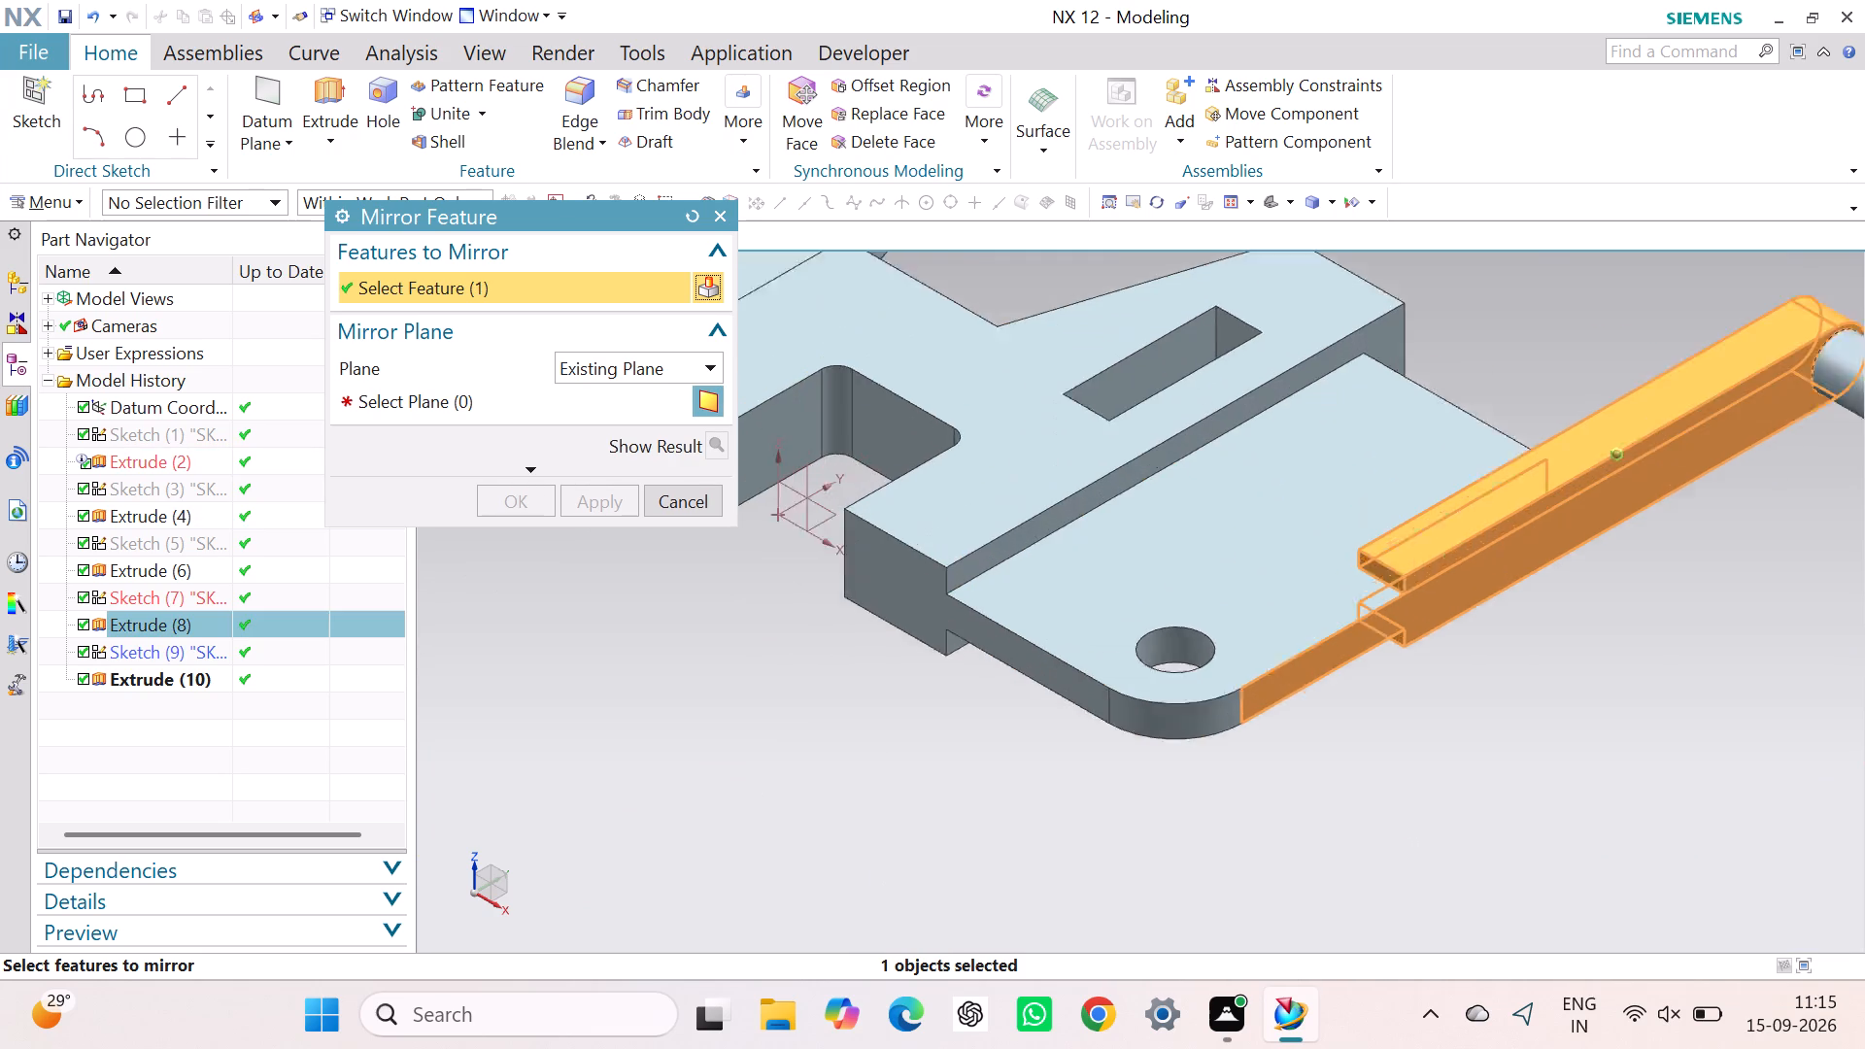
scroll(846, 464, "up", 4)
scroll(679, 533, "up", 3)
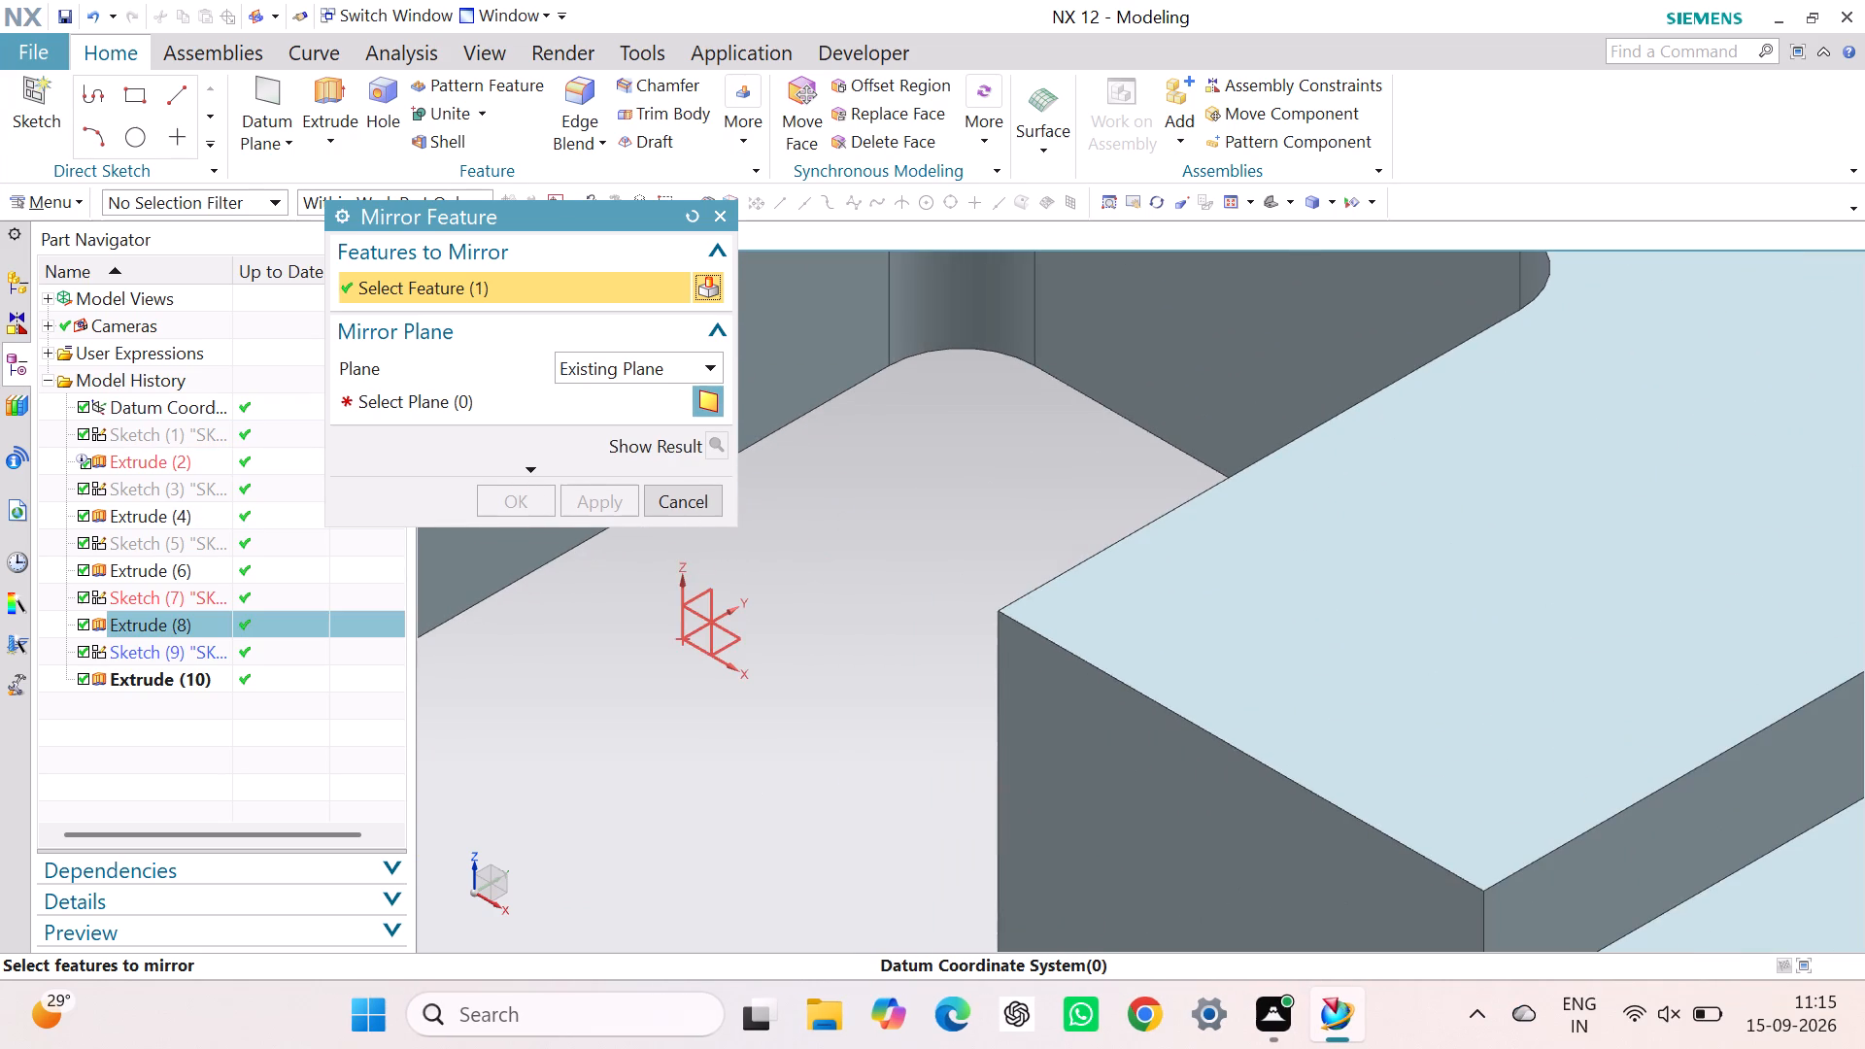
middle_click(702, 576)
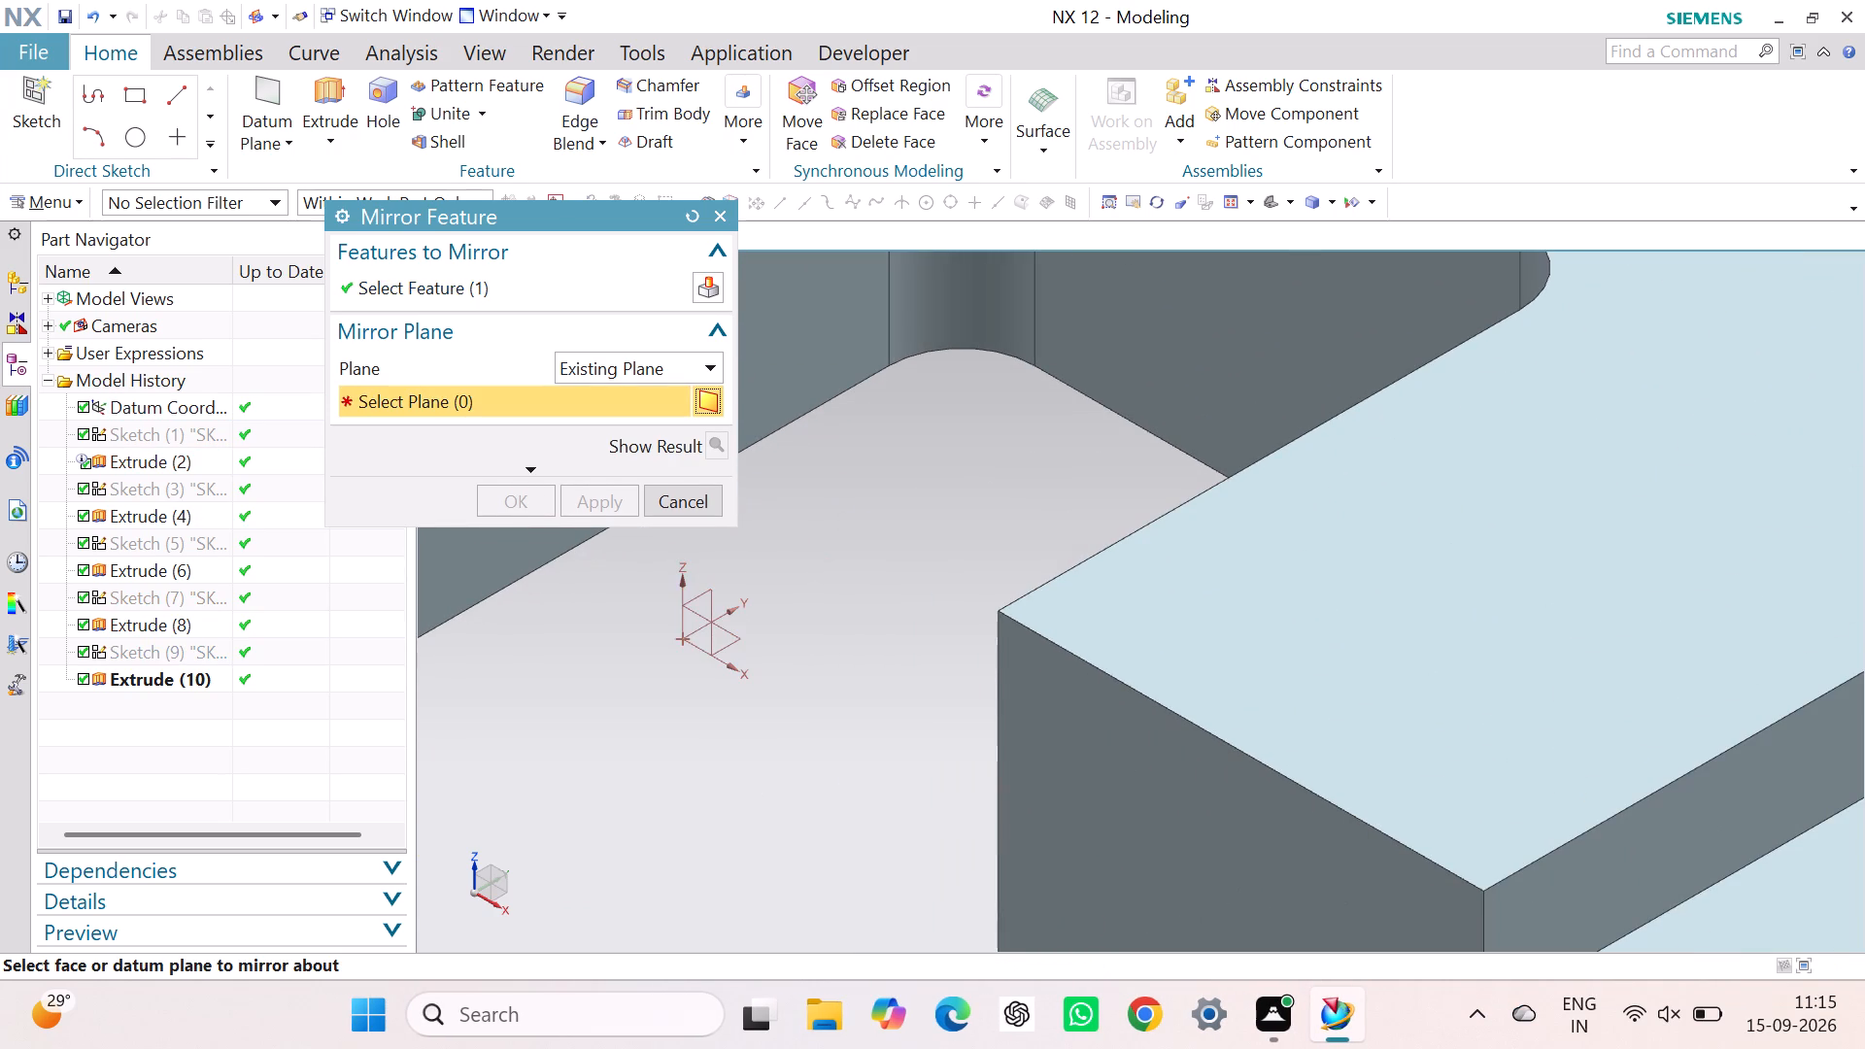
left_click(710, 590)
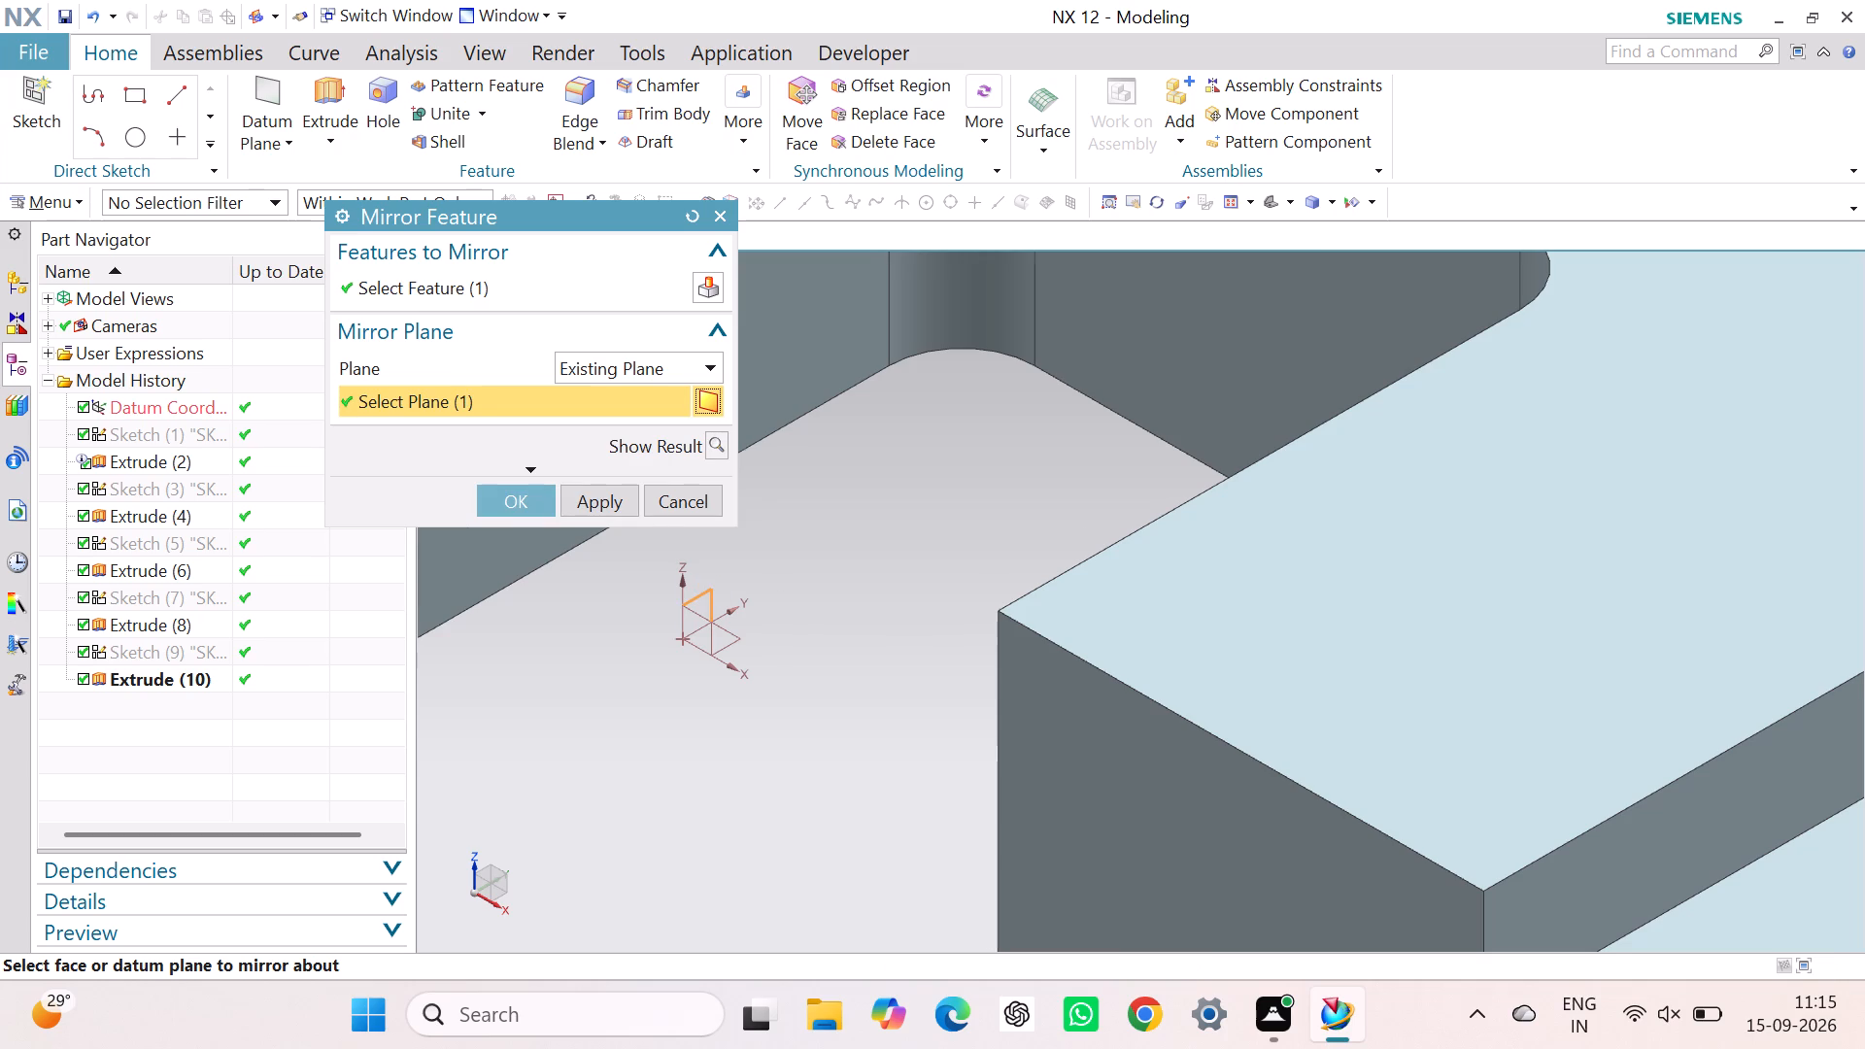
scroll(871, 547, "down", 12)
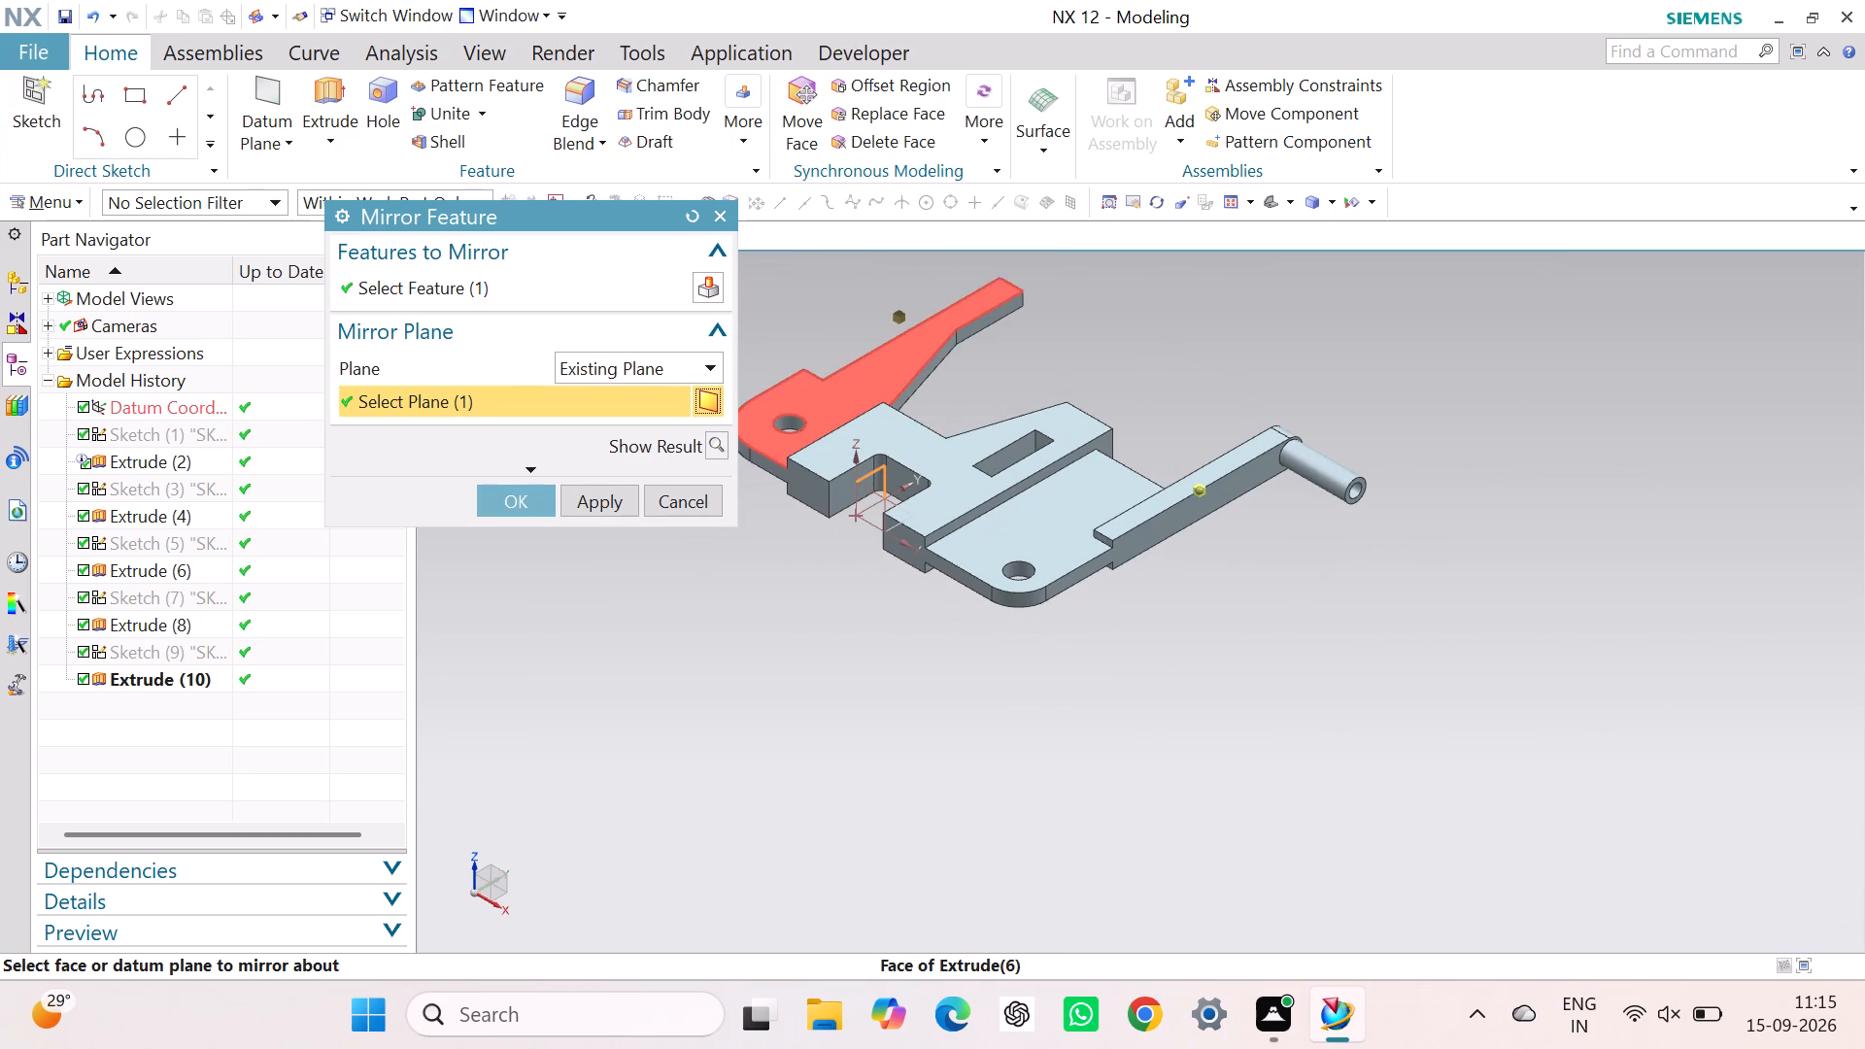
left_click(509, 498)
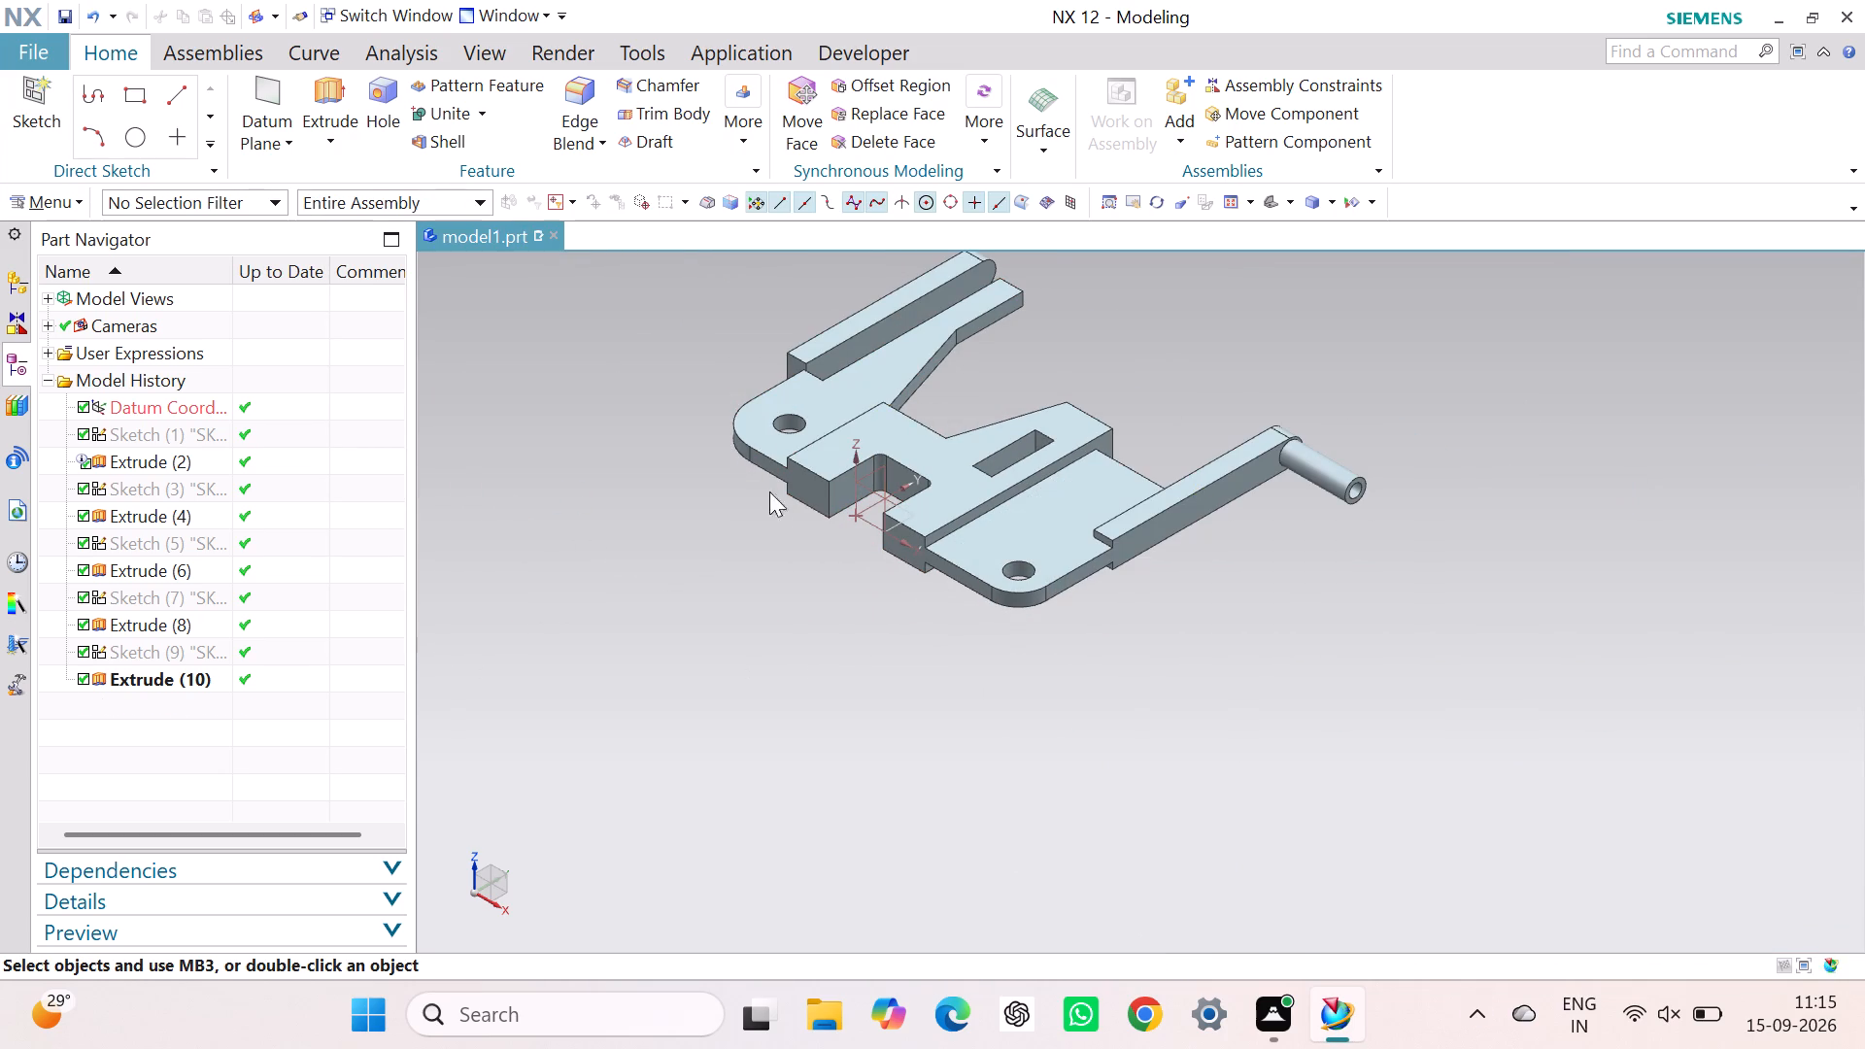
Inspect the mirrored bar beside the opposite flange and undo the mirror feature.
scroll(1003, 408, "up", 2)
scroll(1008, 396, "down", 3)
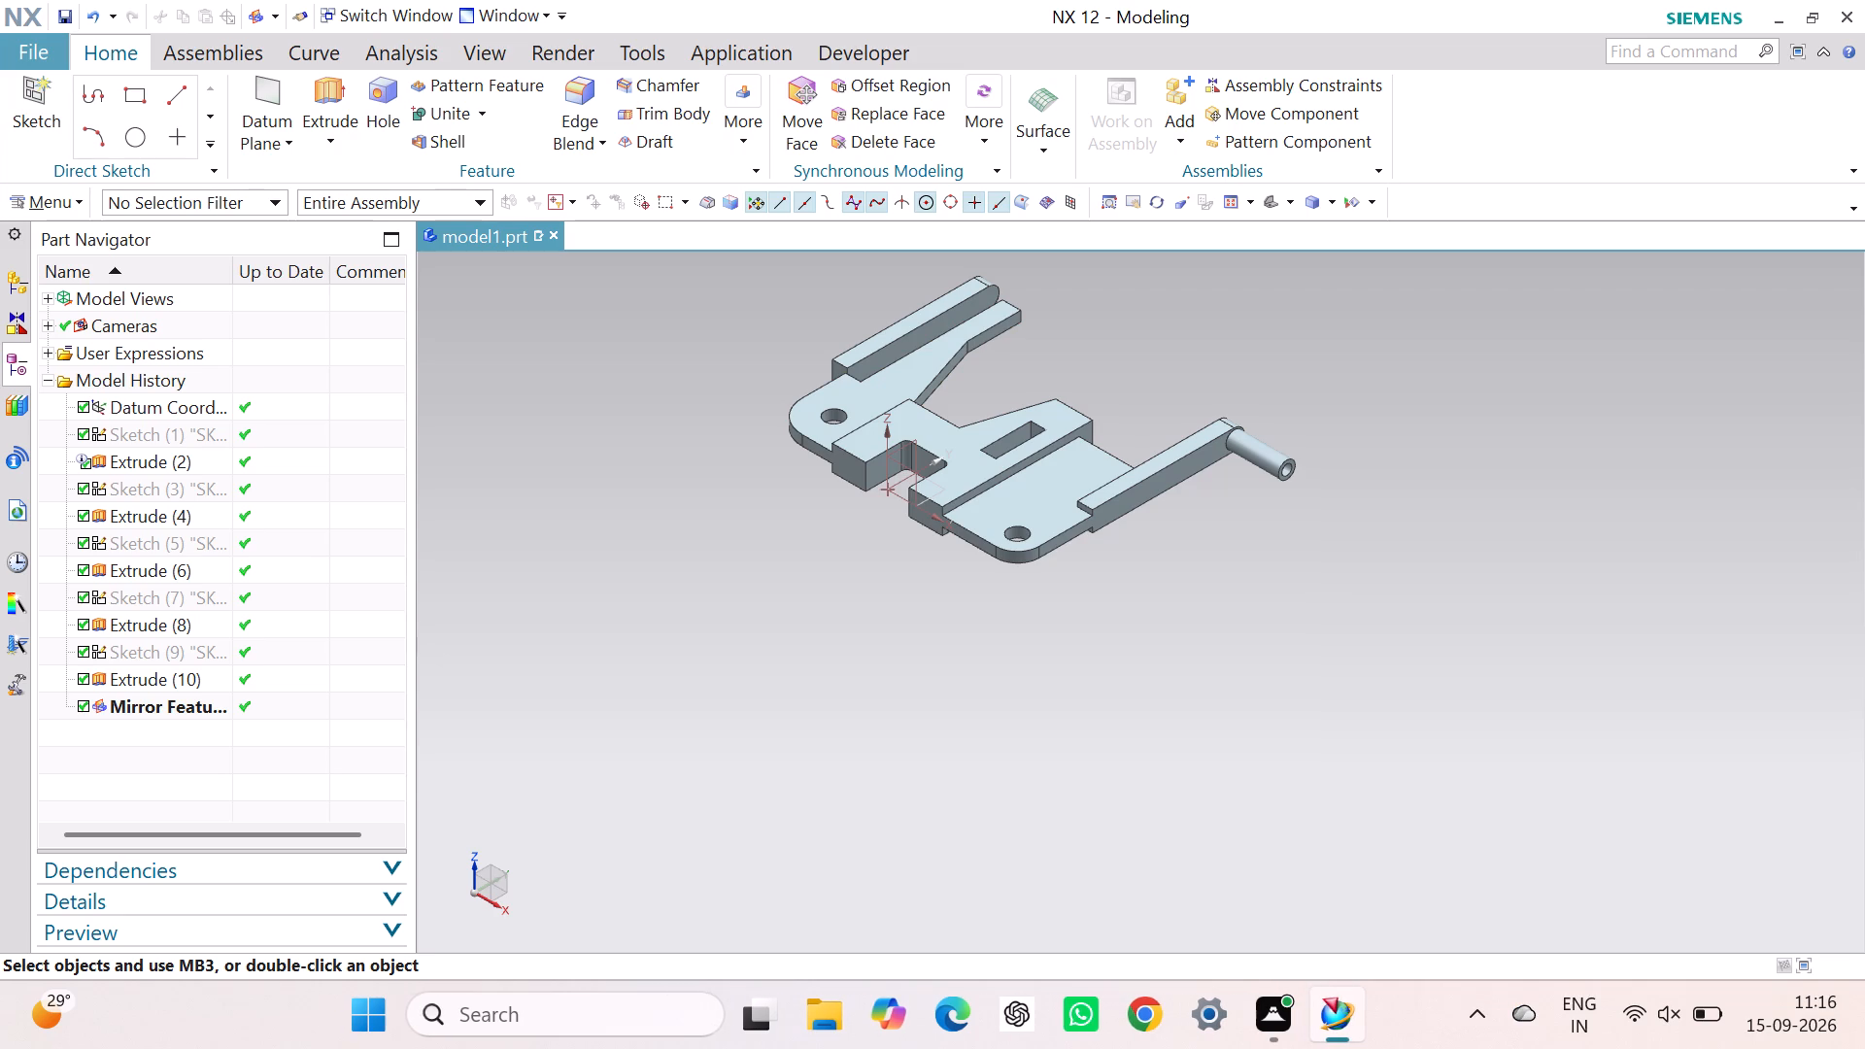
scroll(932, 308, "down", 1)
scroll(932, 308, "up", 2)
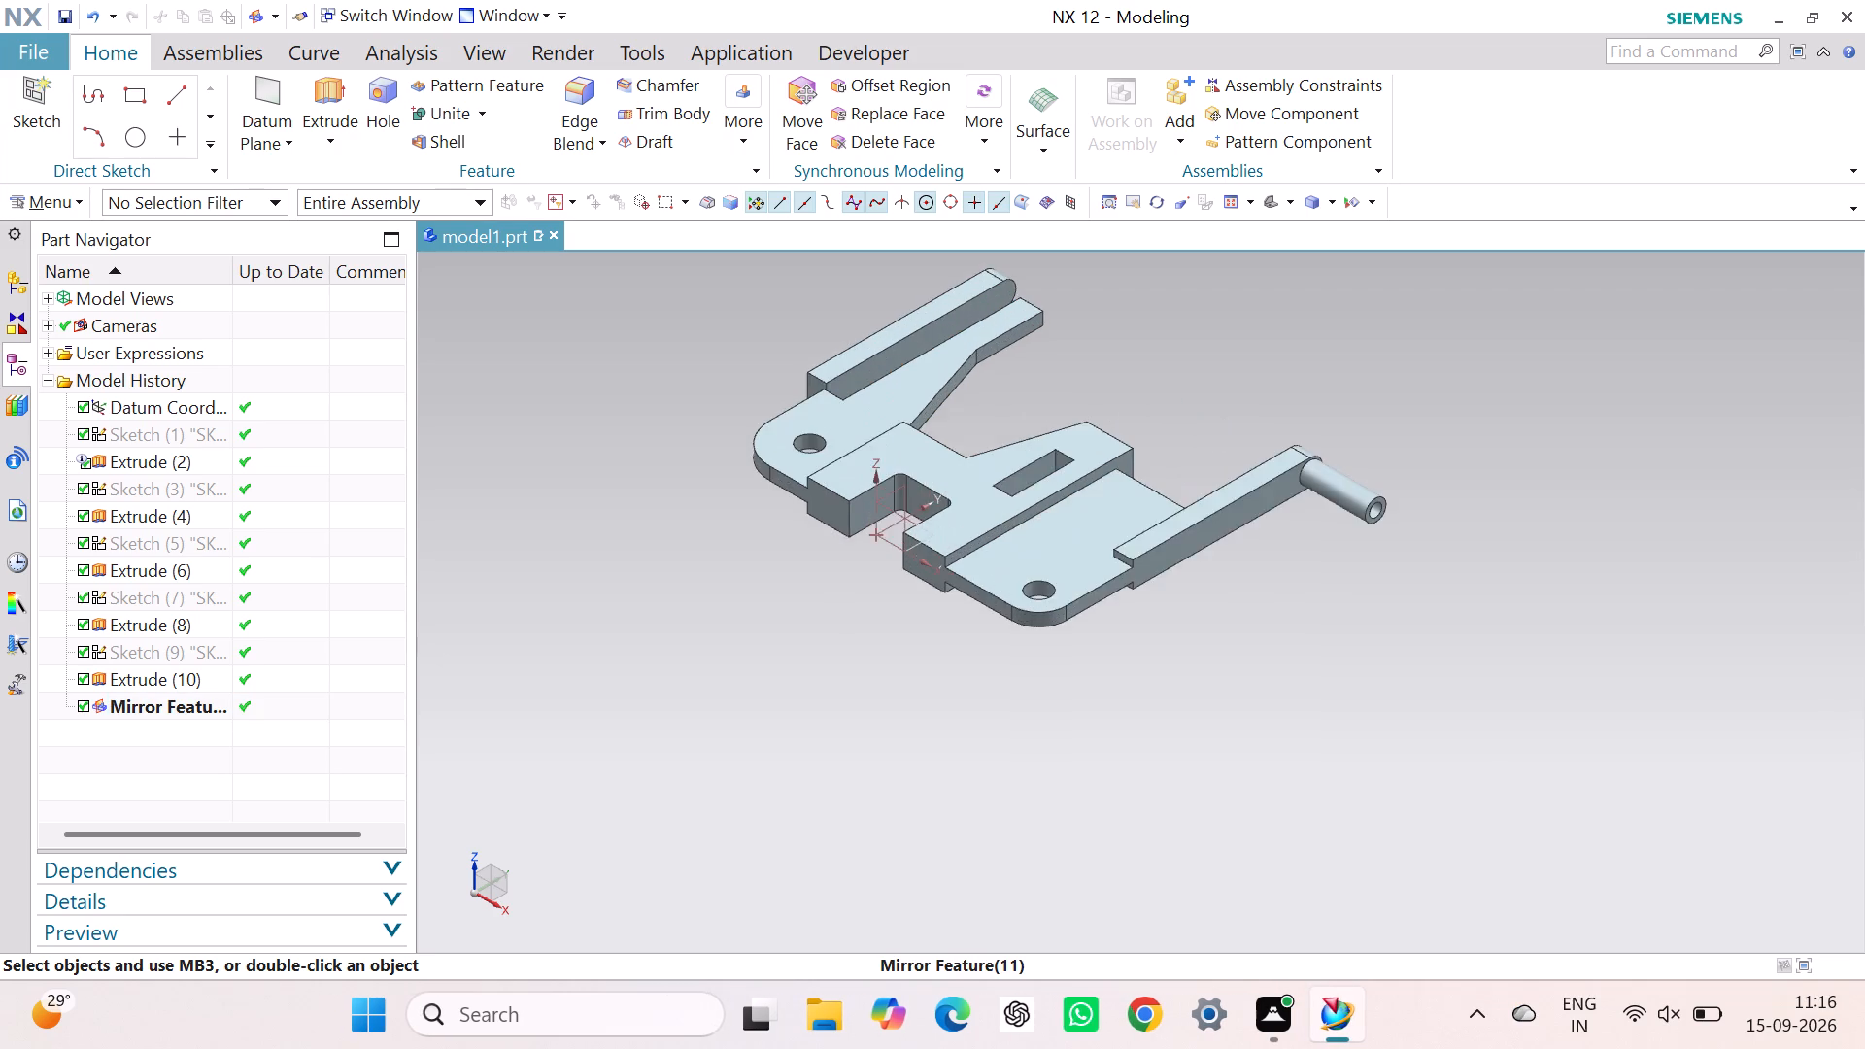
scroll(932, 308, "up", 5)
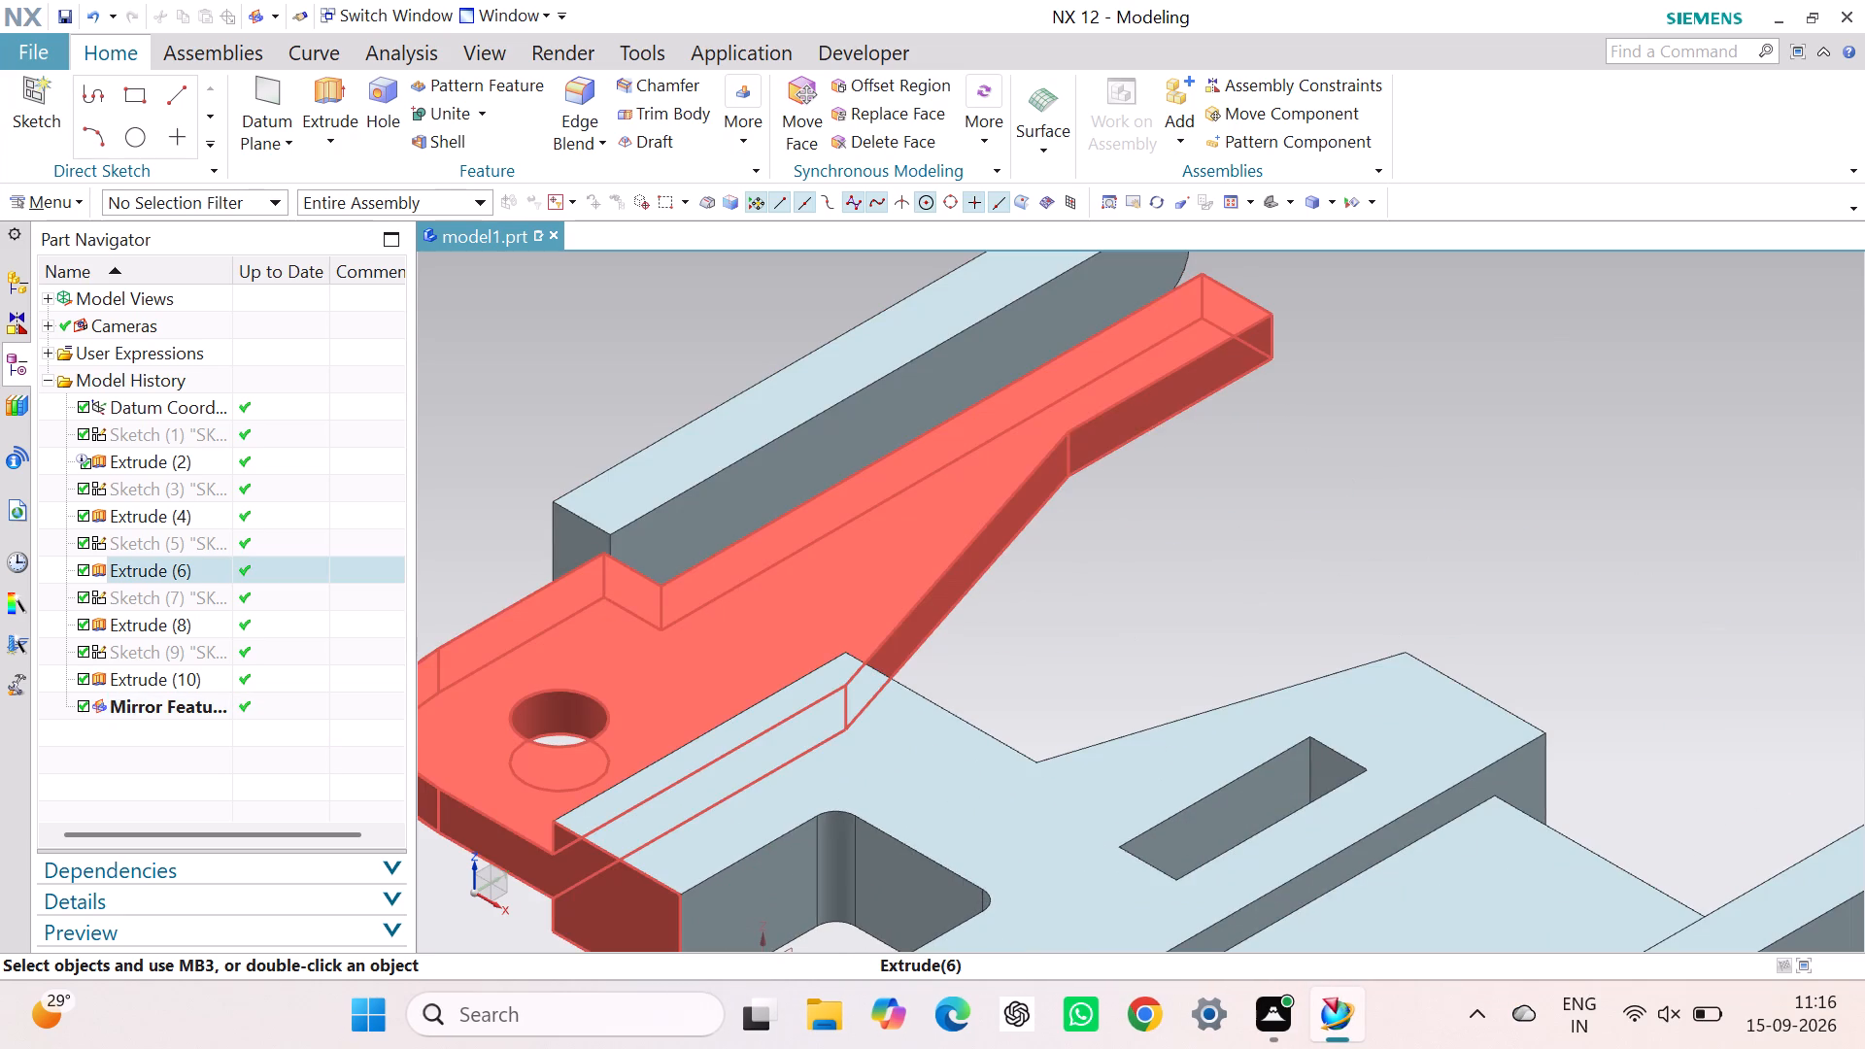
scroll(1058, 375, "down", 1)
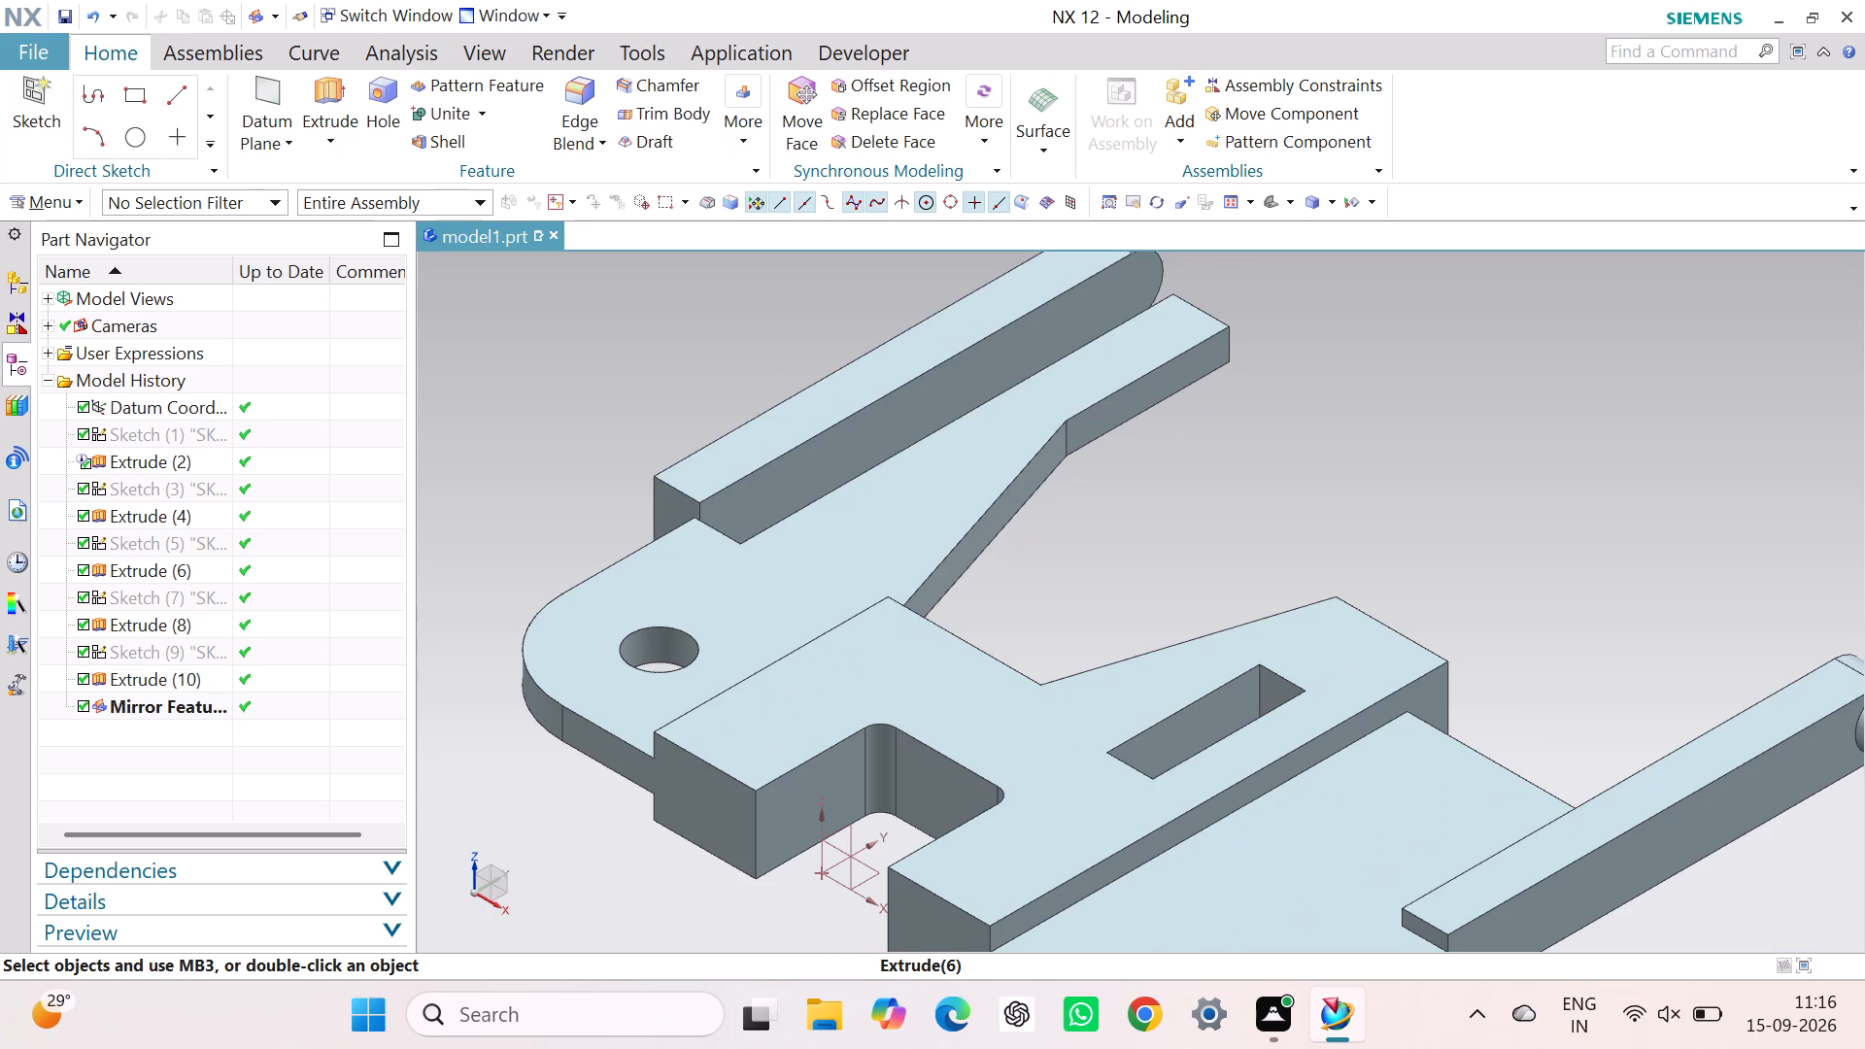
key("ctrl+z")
Examine the sketches and extrudes in the model history to identify the sketch that defines the flange with the long tapered arm.
scroll(1054, 375, "up", 5)
scroll(1051, 376, "down", 3)
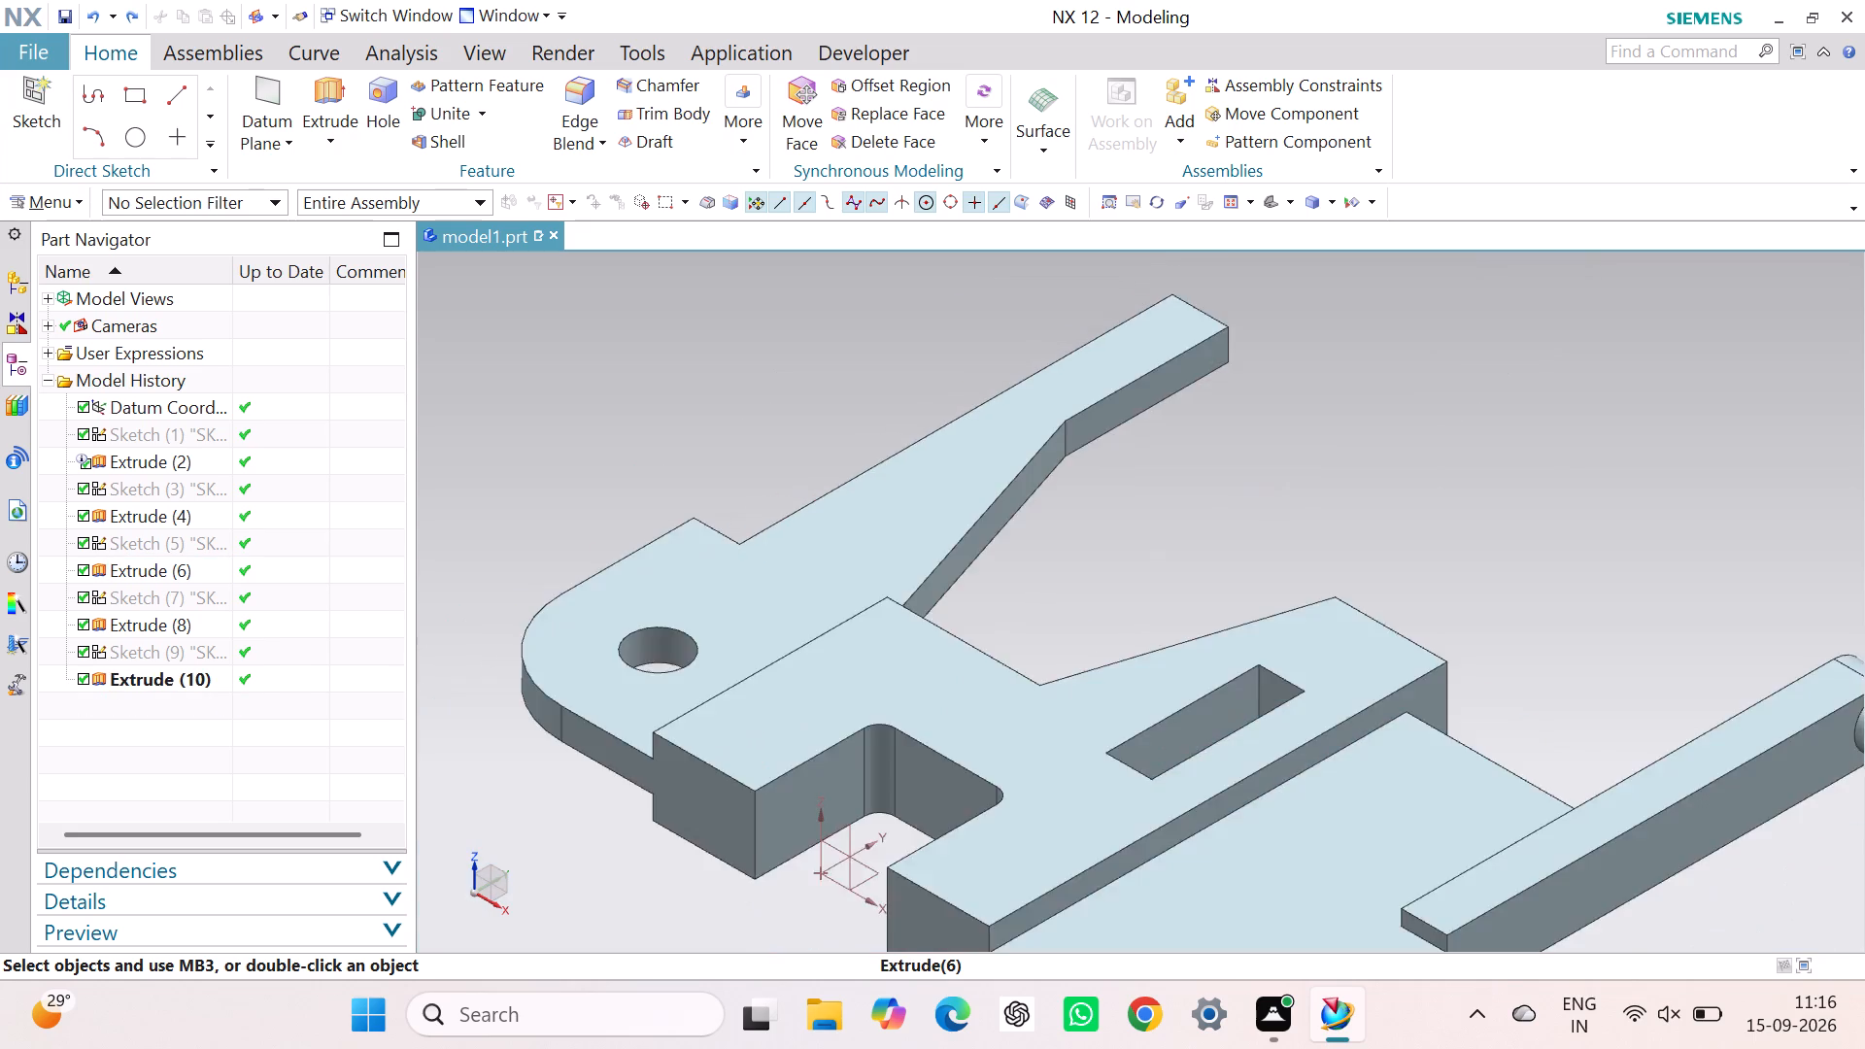
scroll(1051, 376, "down", 7)
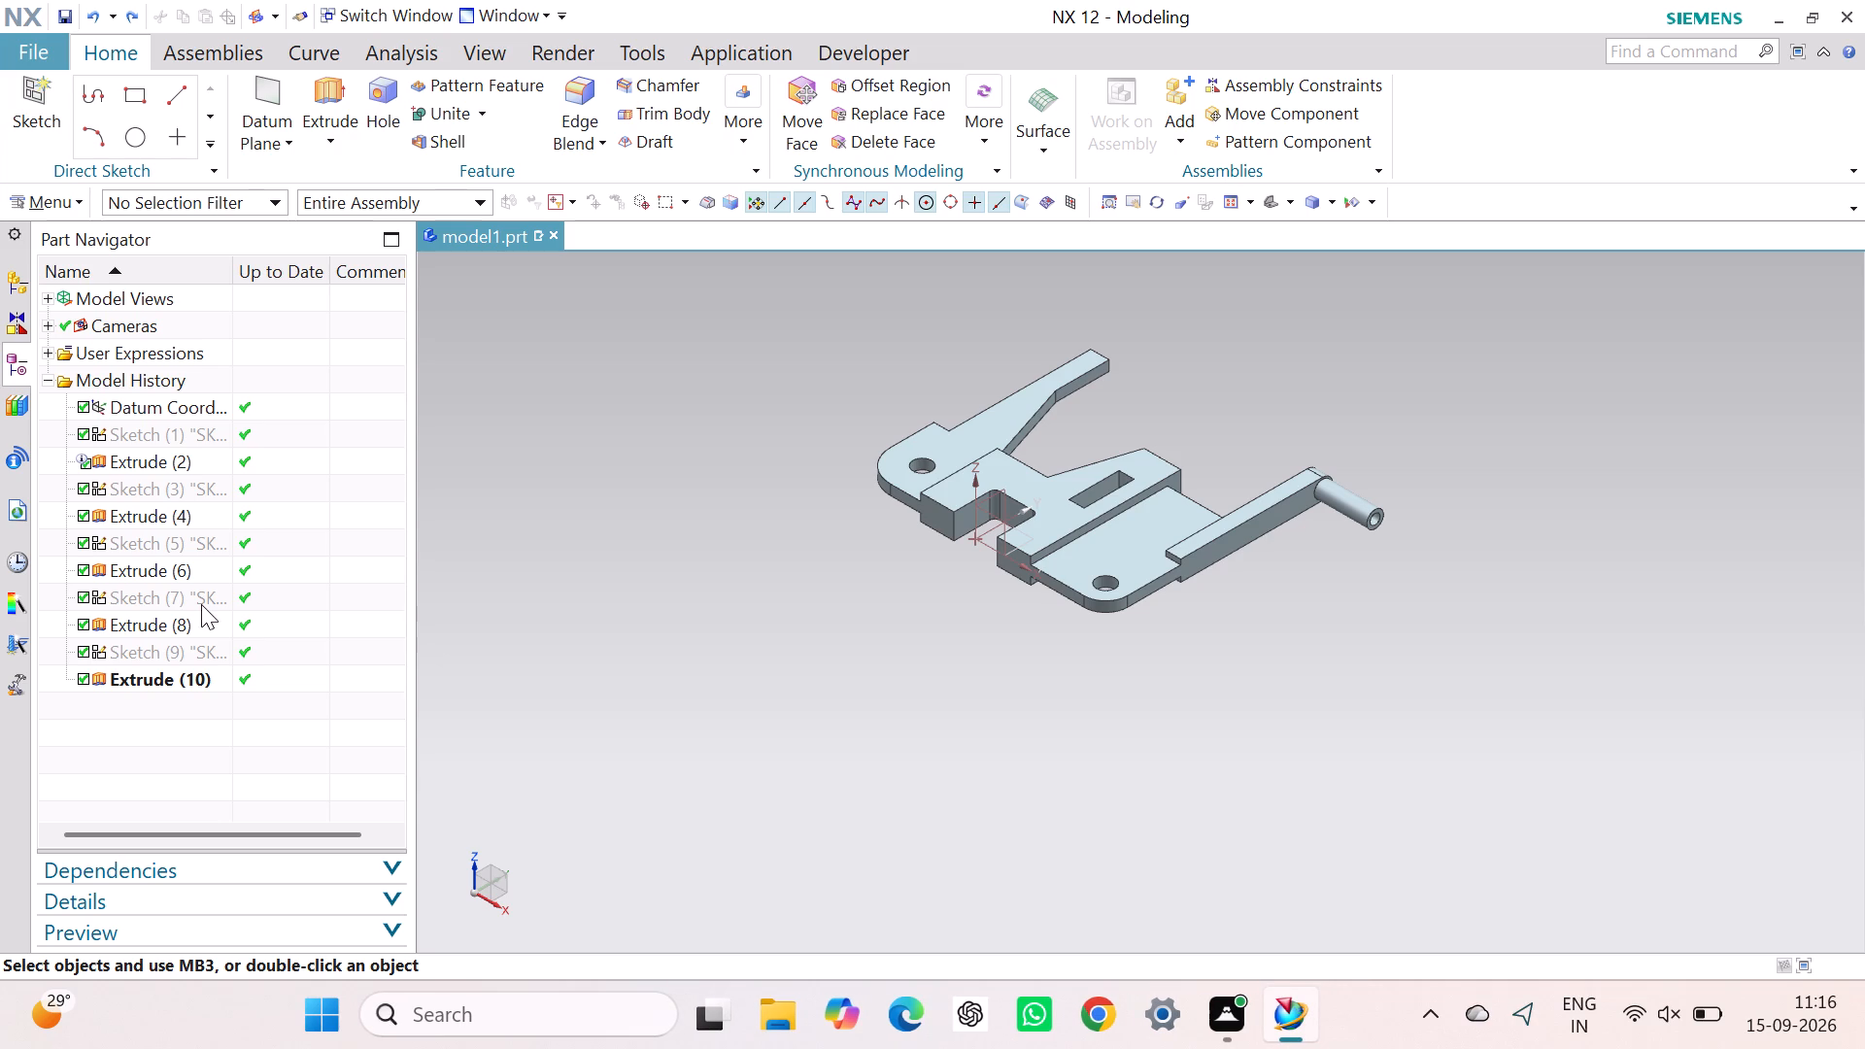
left_click(152, 539)
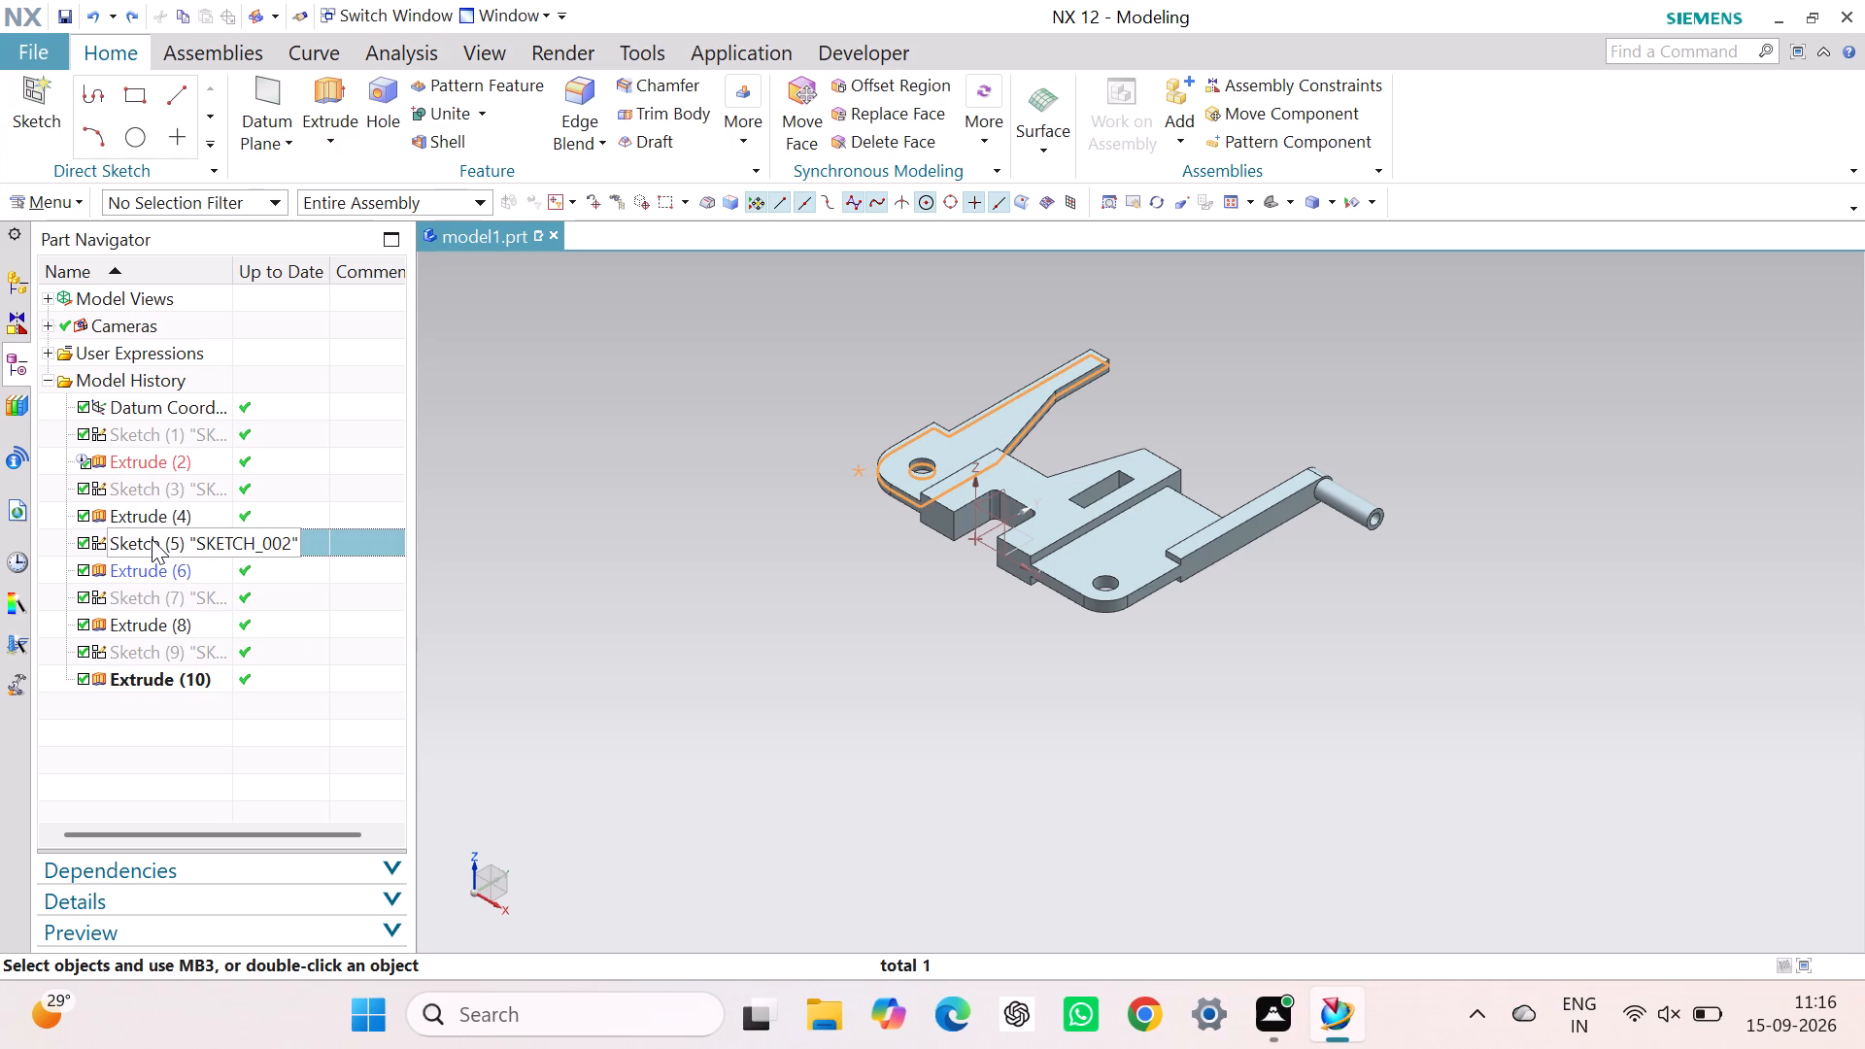
left_click(176, 600)
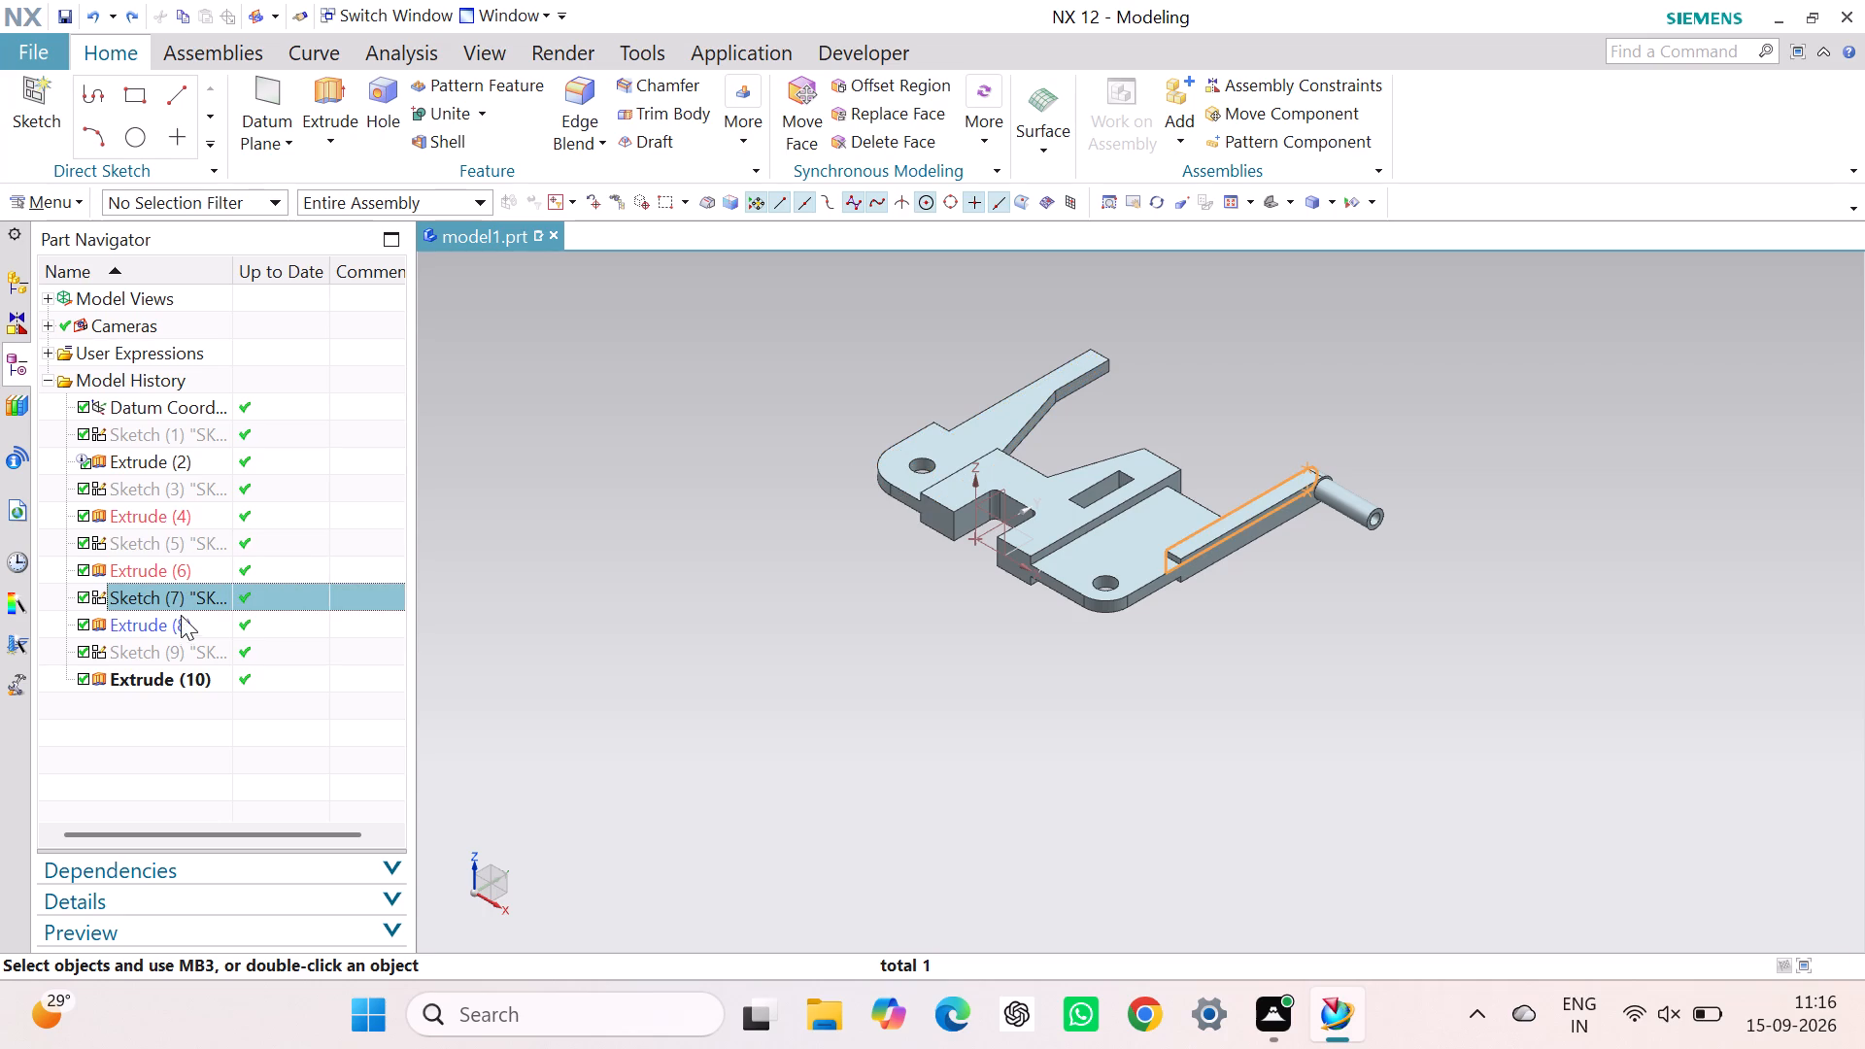
left_click(185, 592)
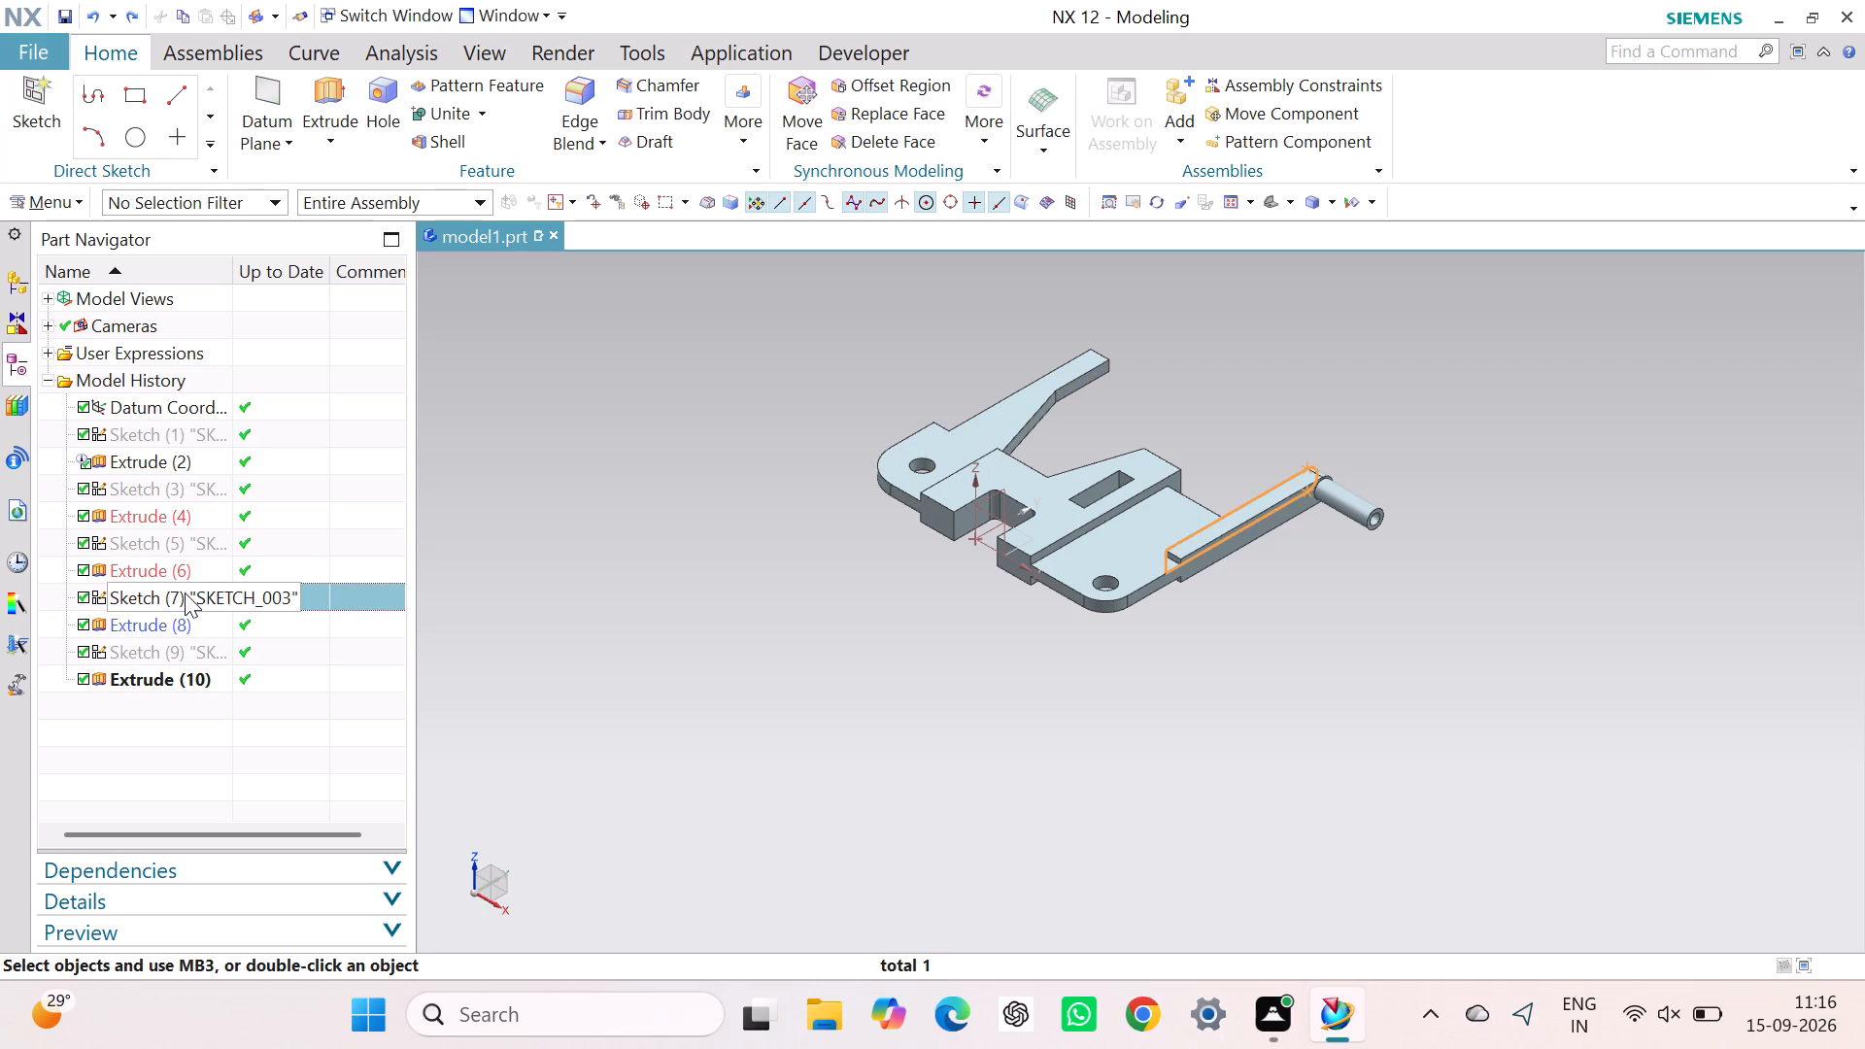
left_click(192, 648)
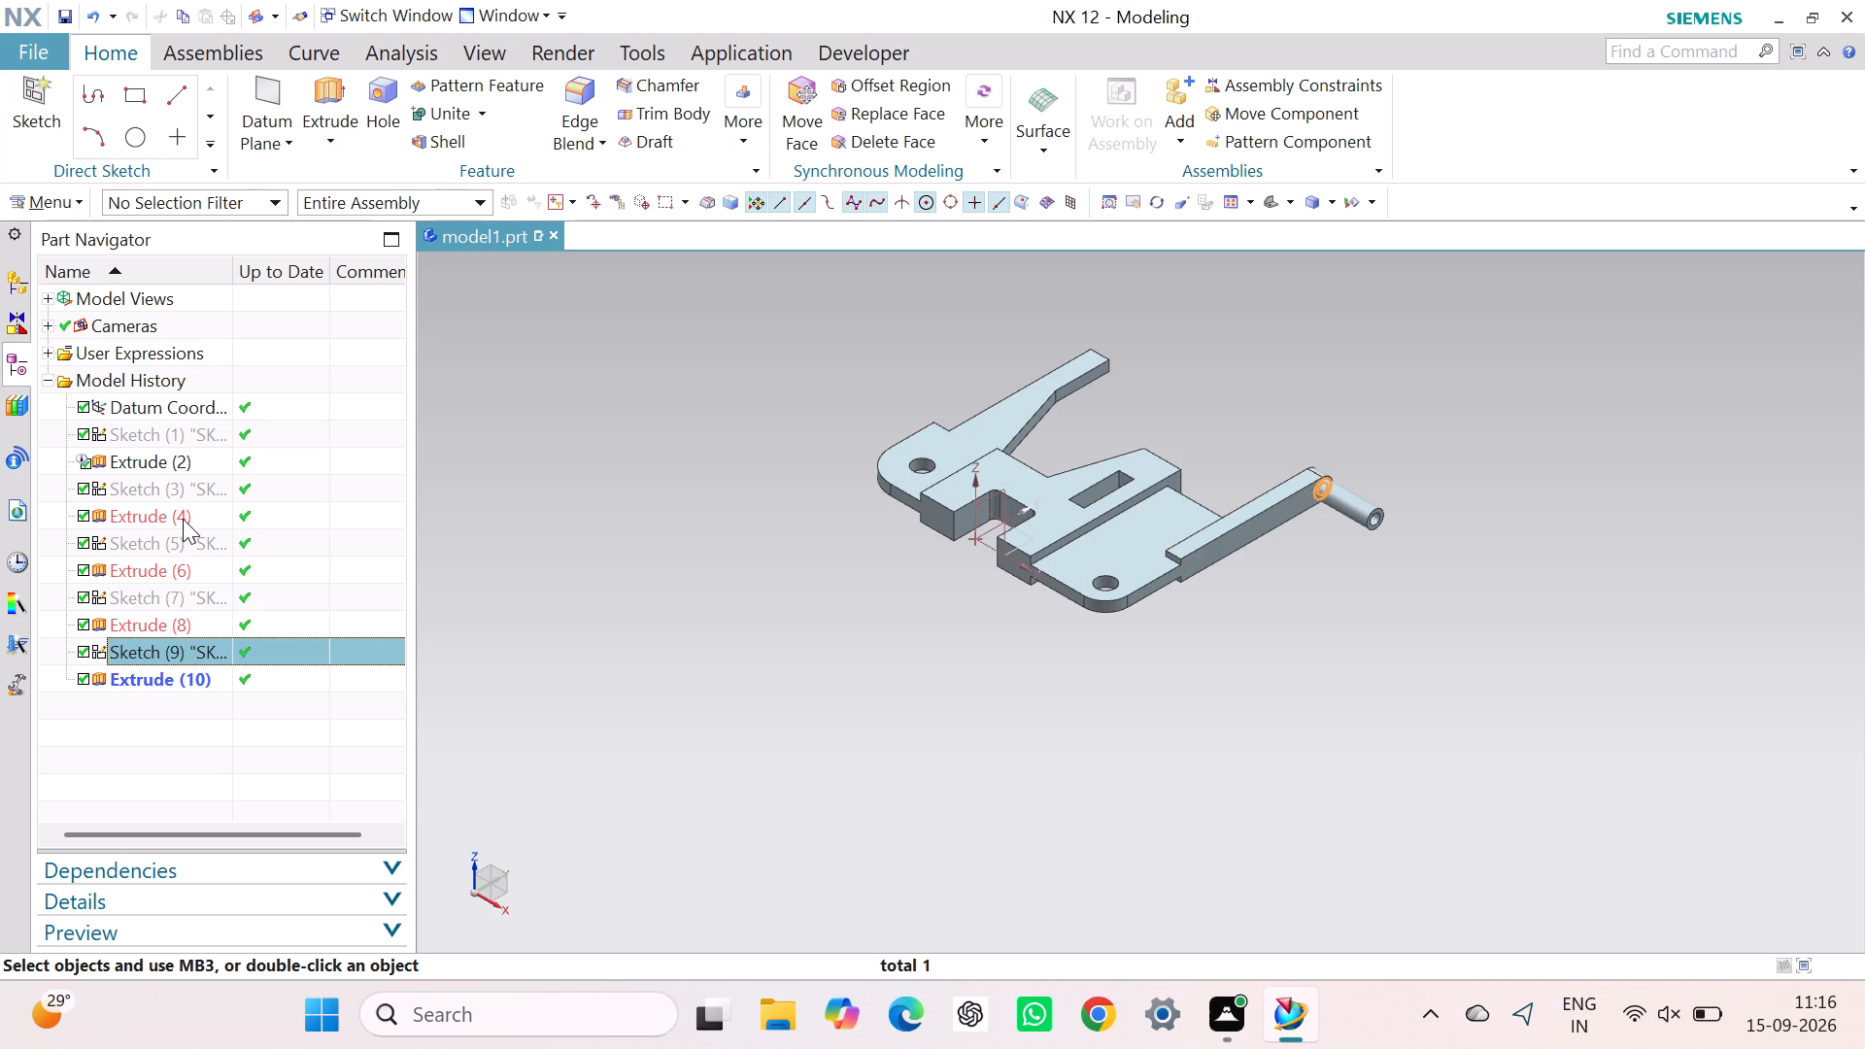
left_click(193, 462)
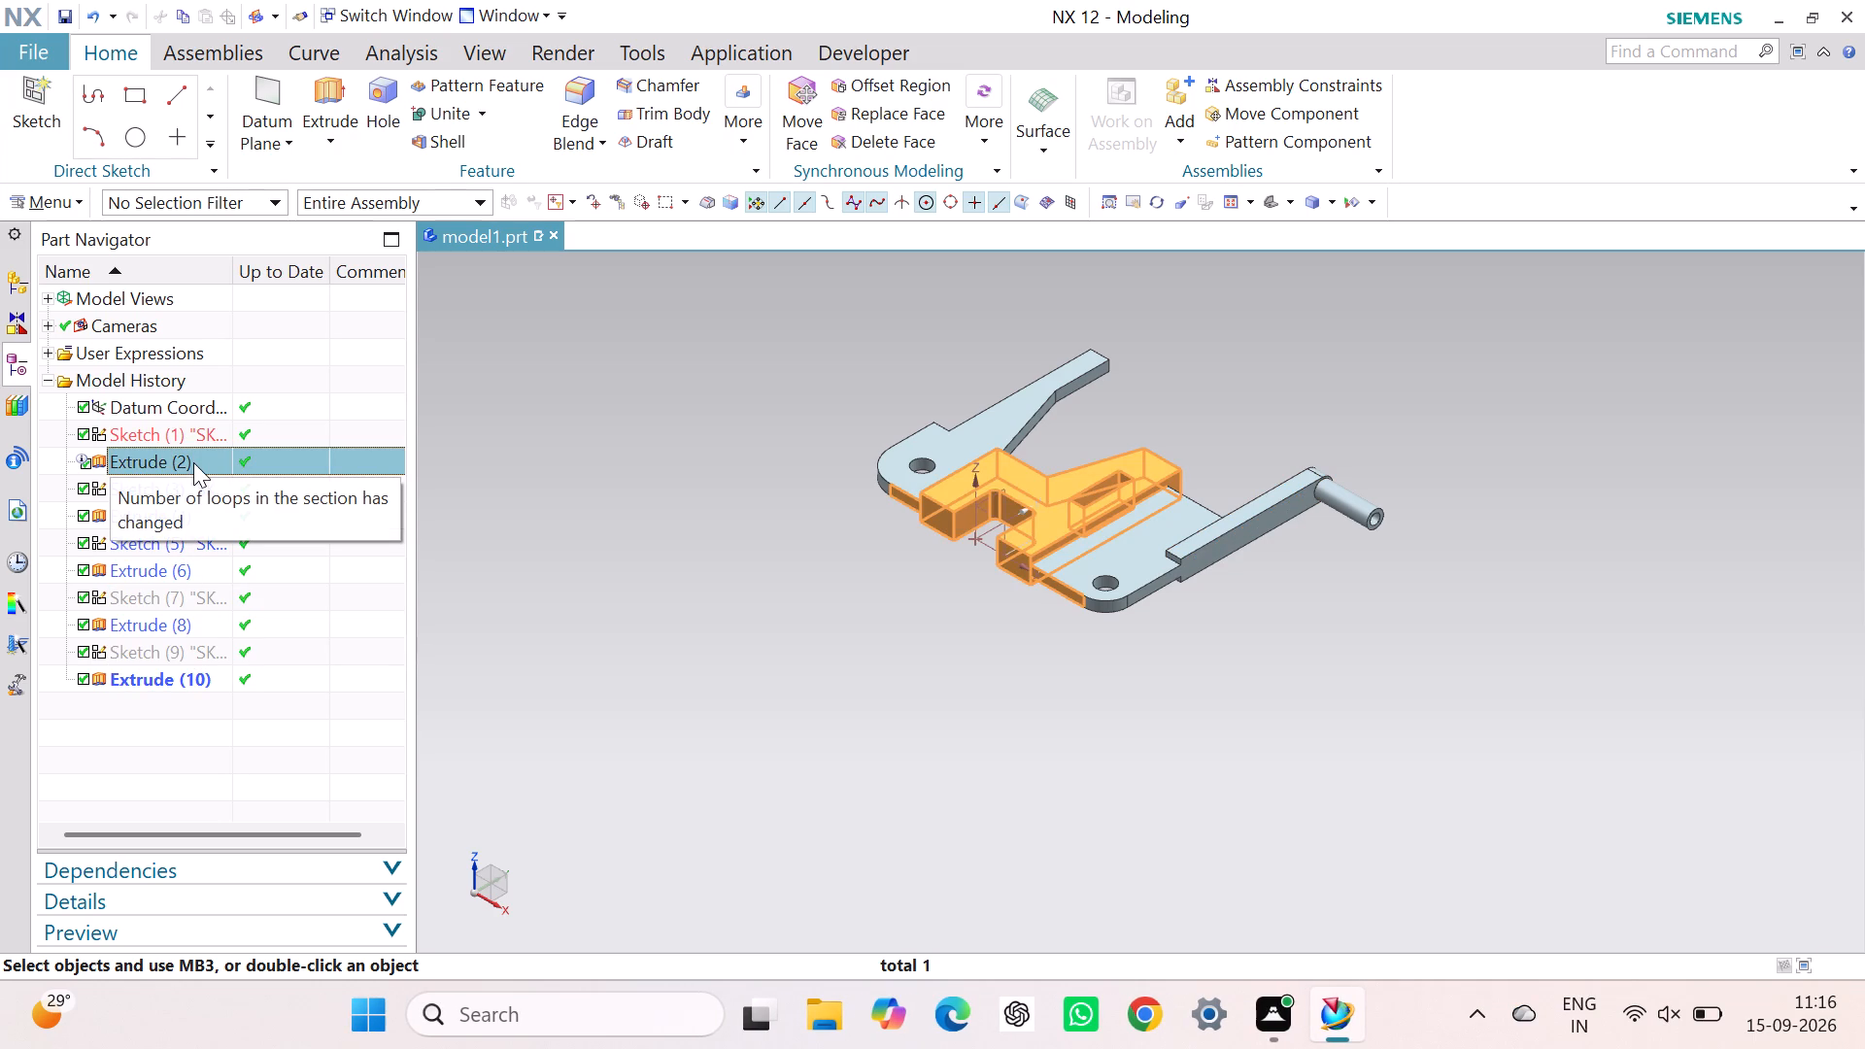
left_click(198, 568)
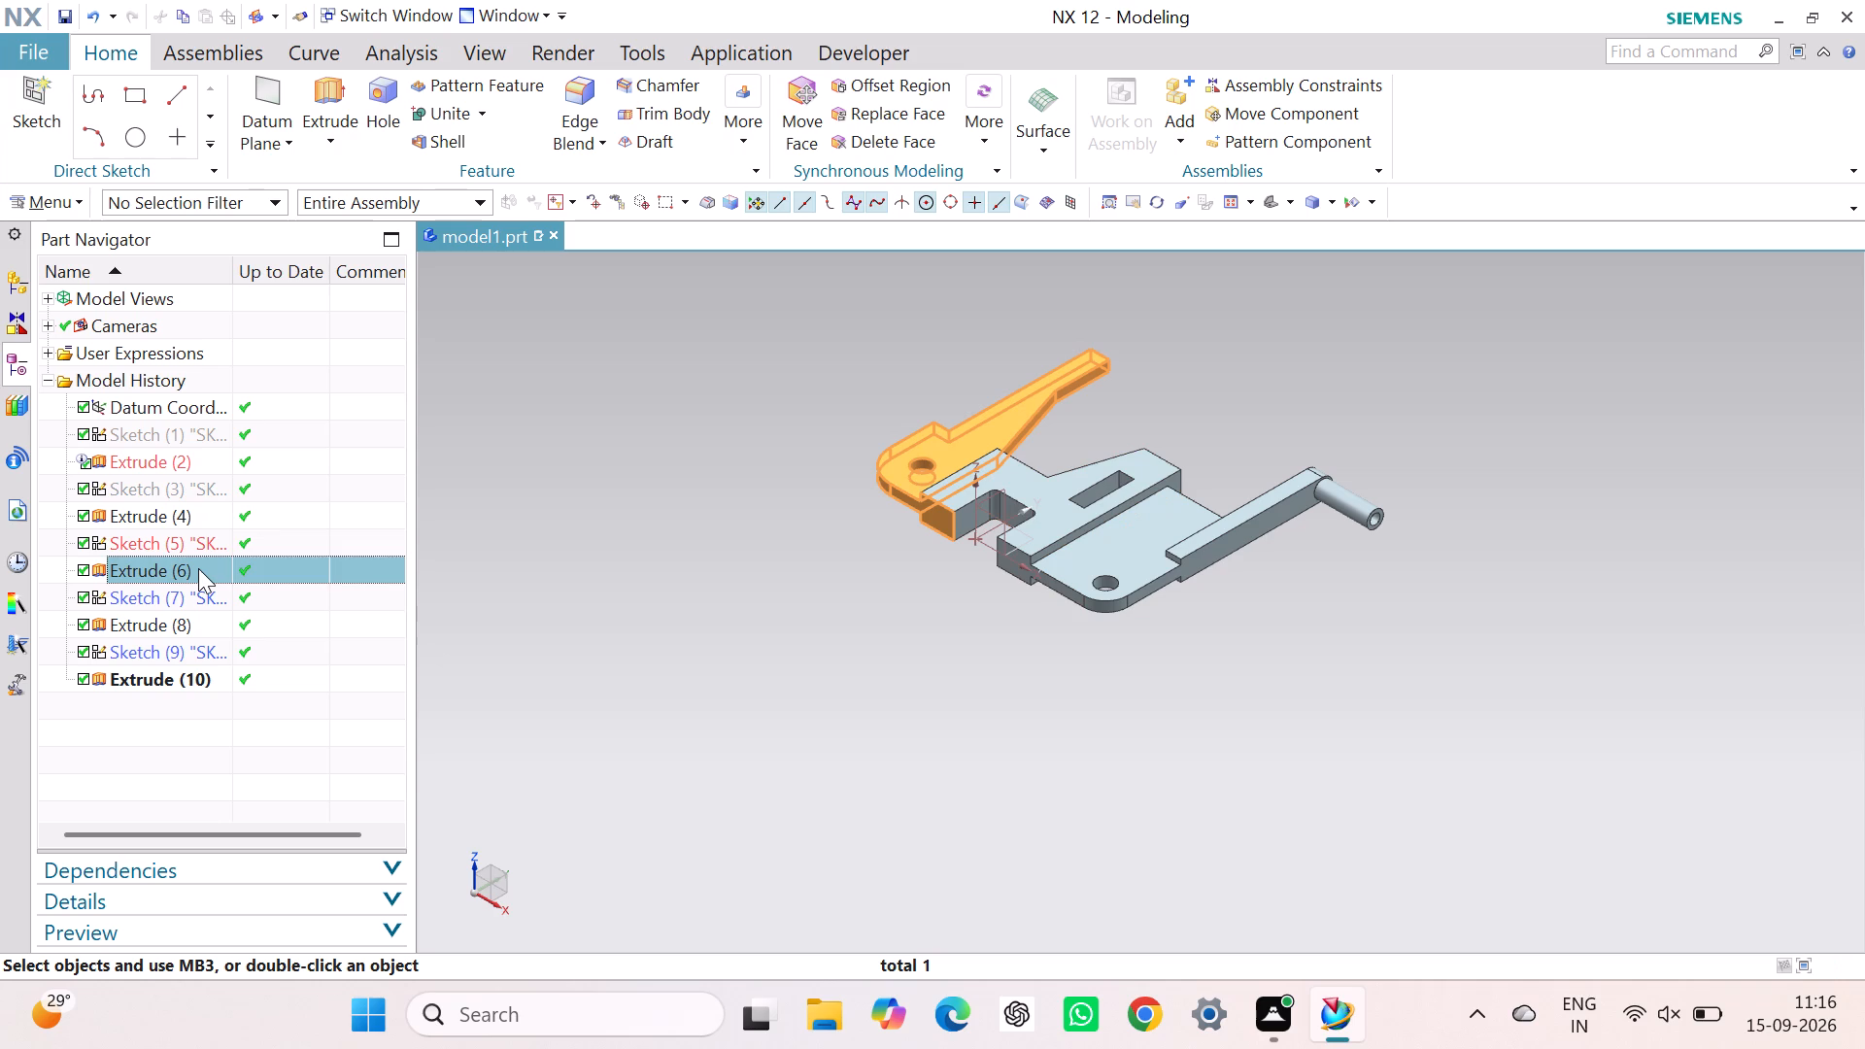
left_click(188, 542)
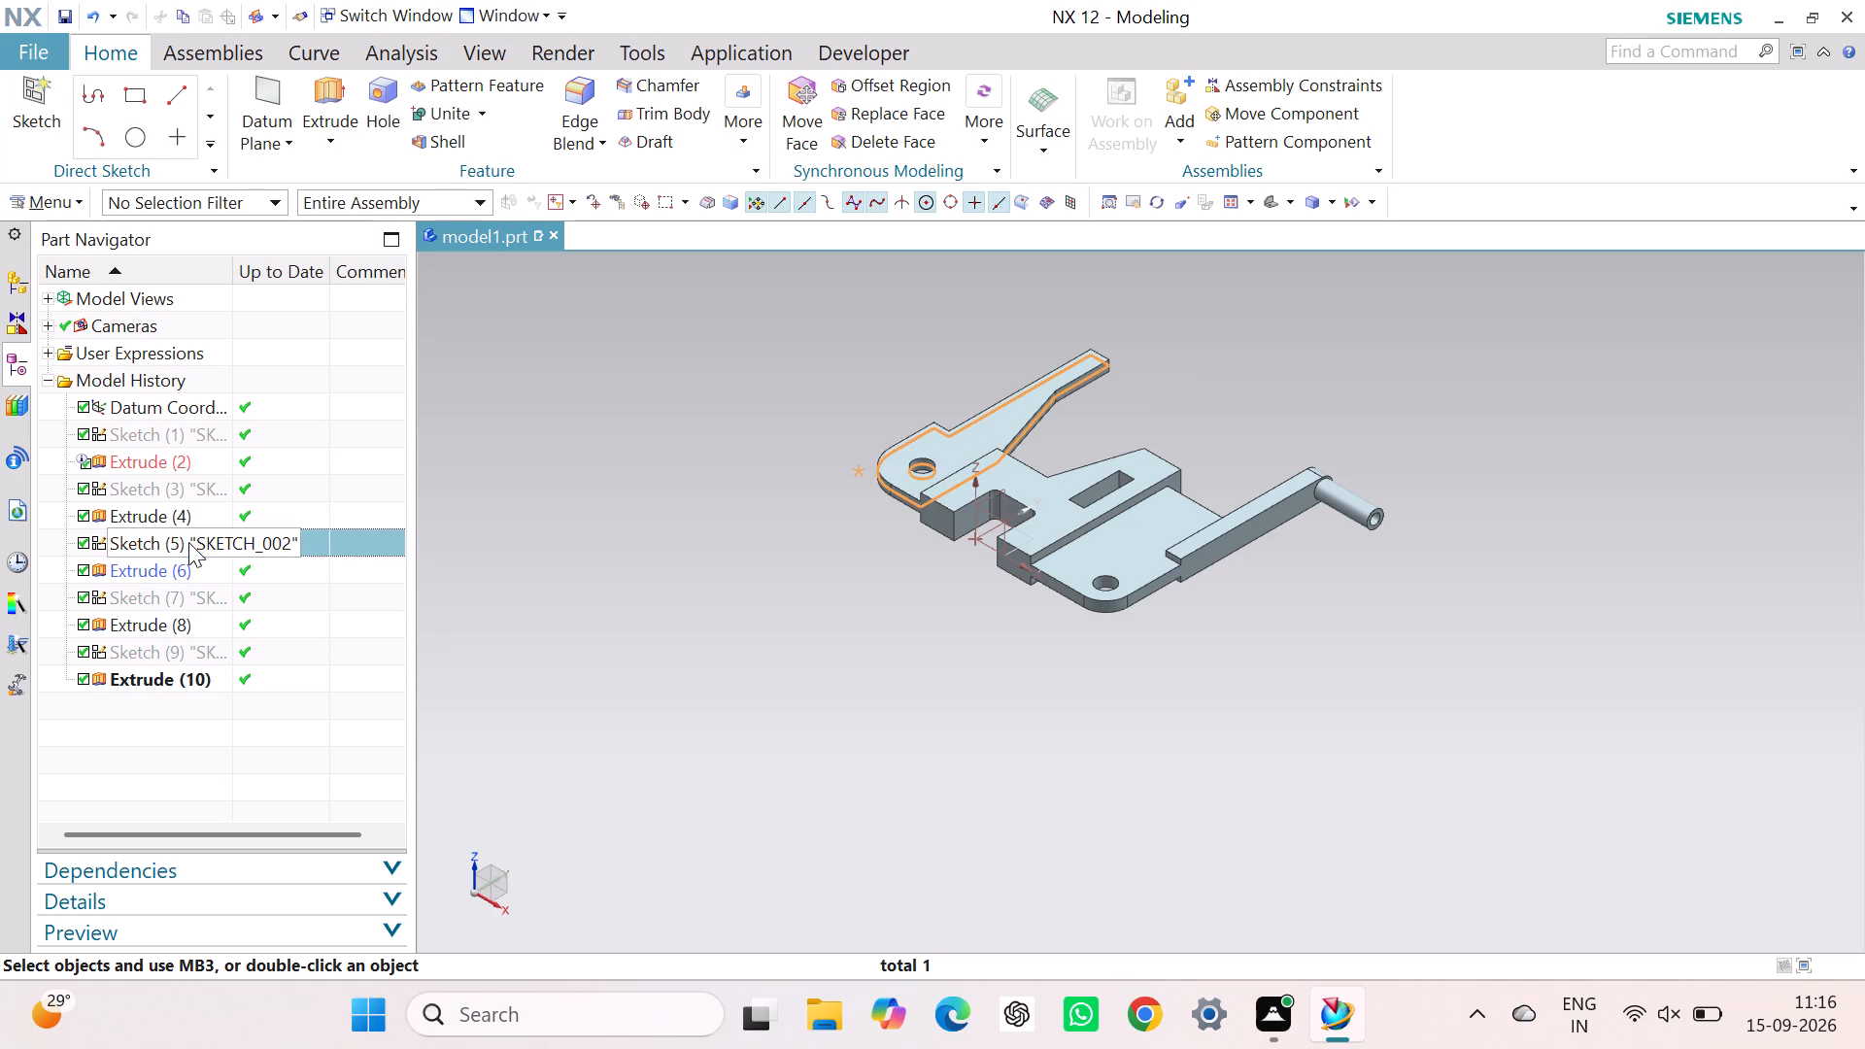
Open Sketch (5) for editing with rollback and delete the 98 mm vertical dimension (p36) beside the arm profile.
right_click(188, 537)
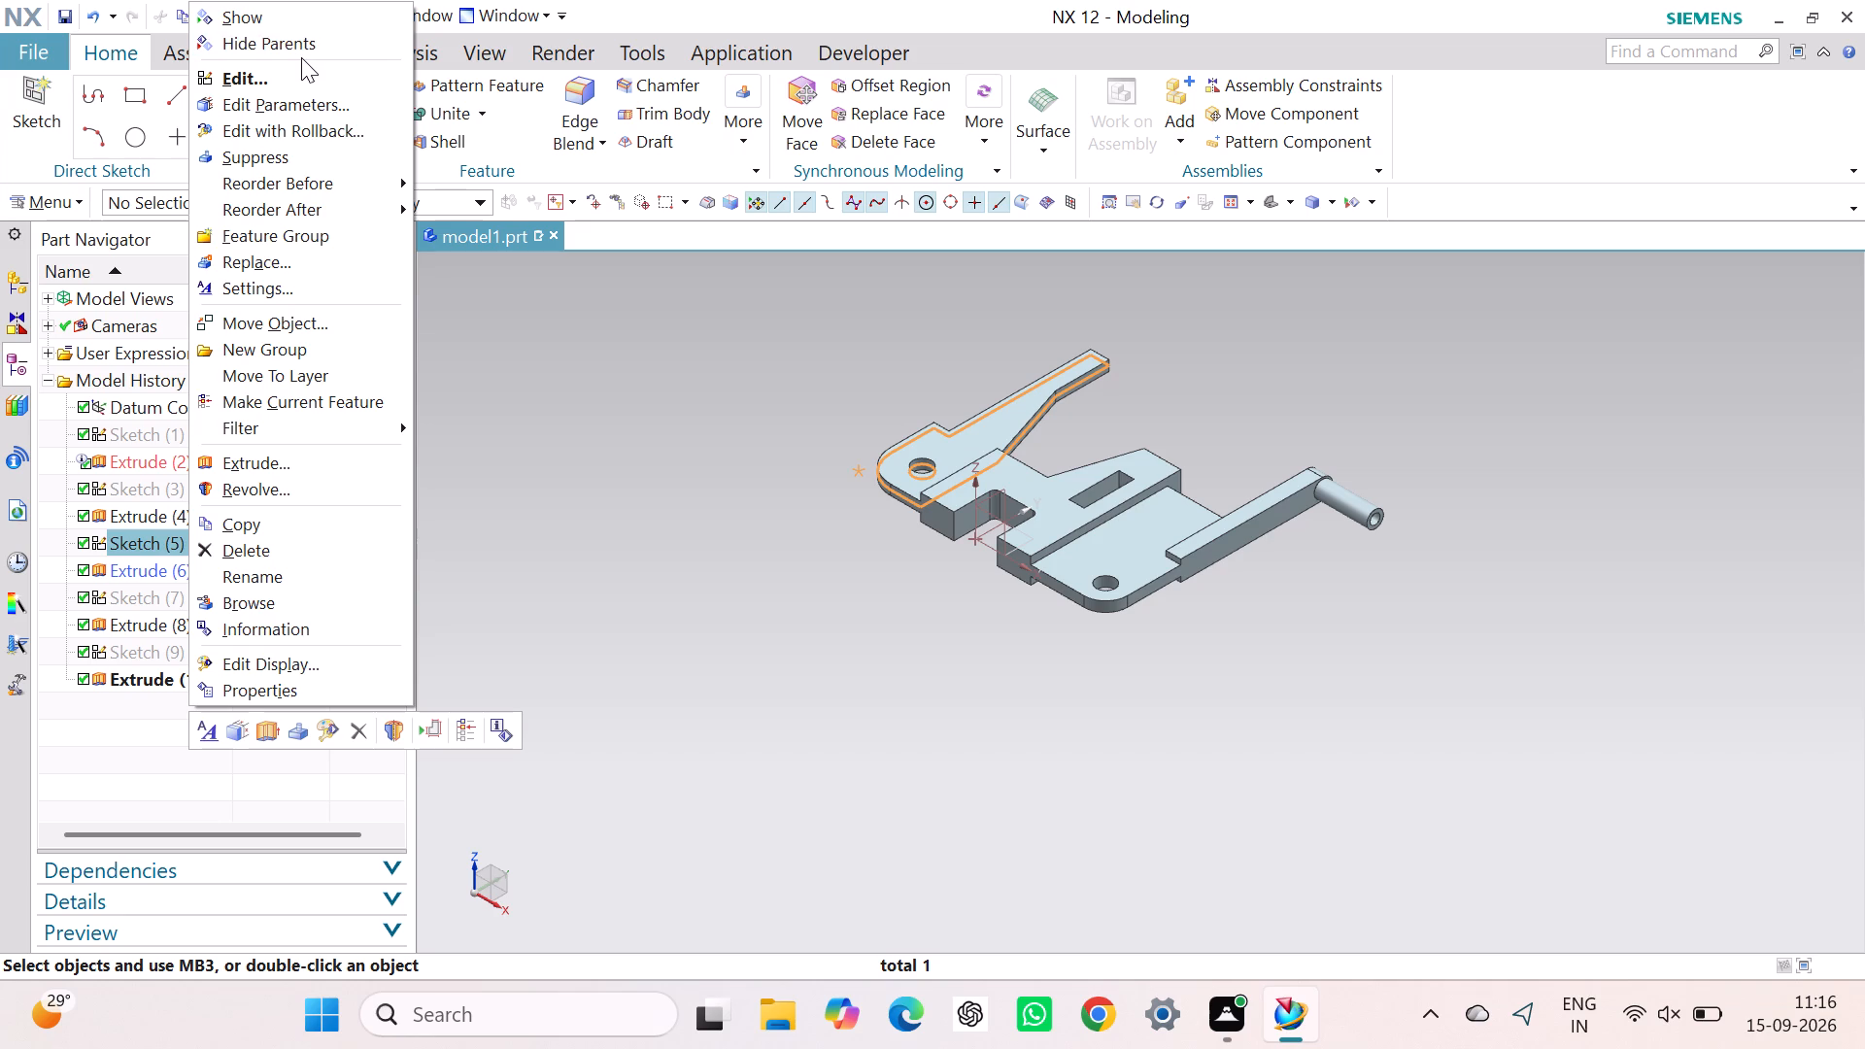
left_click(332, 125)
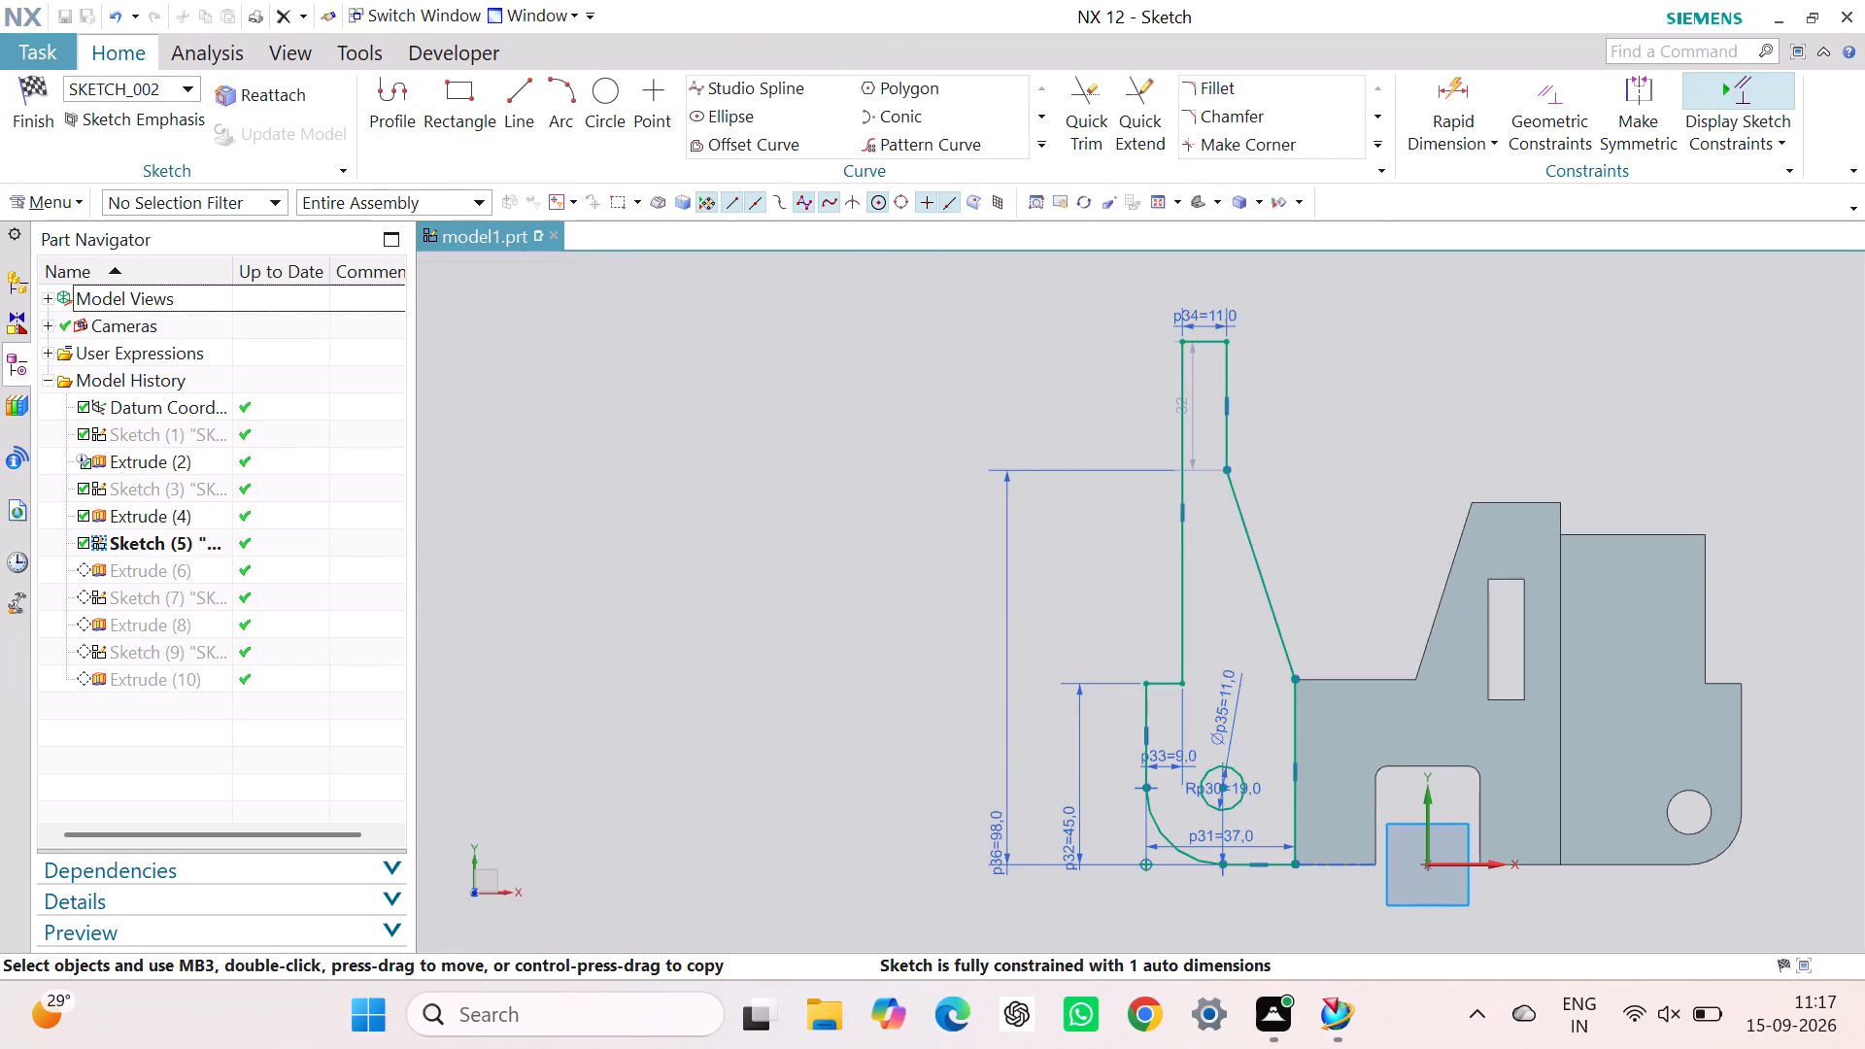
scroll(1113, 420, "up", 1)
scroll(1113, 420, "down", 3)
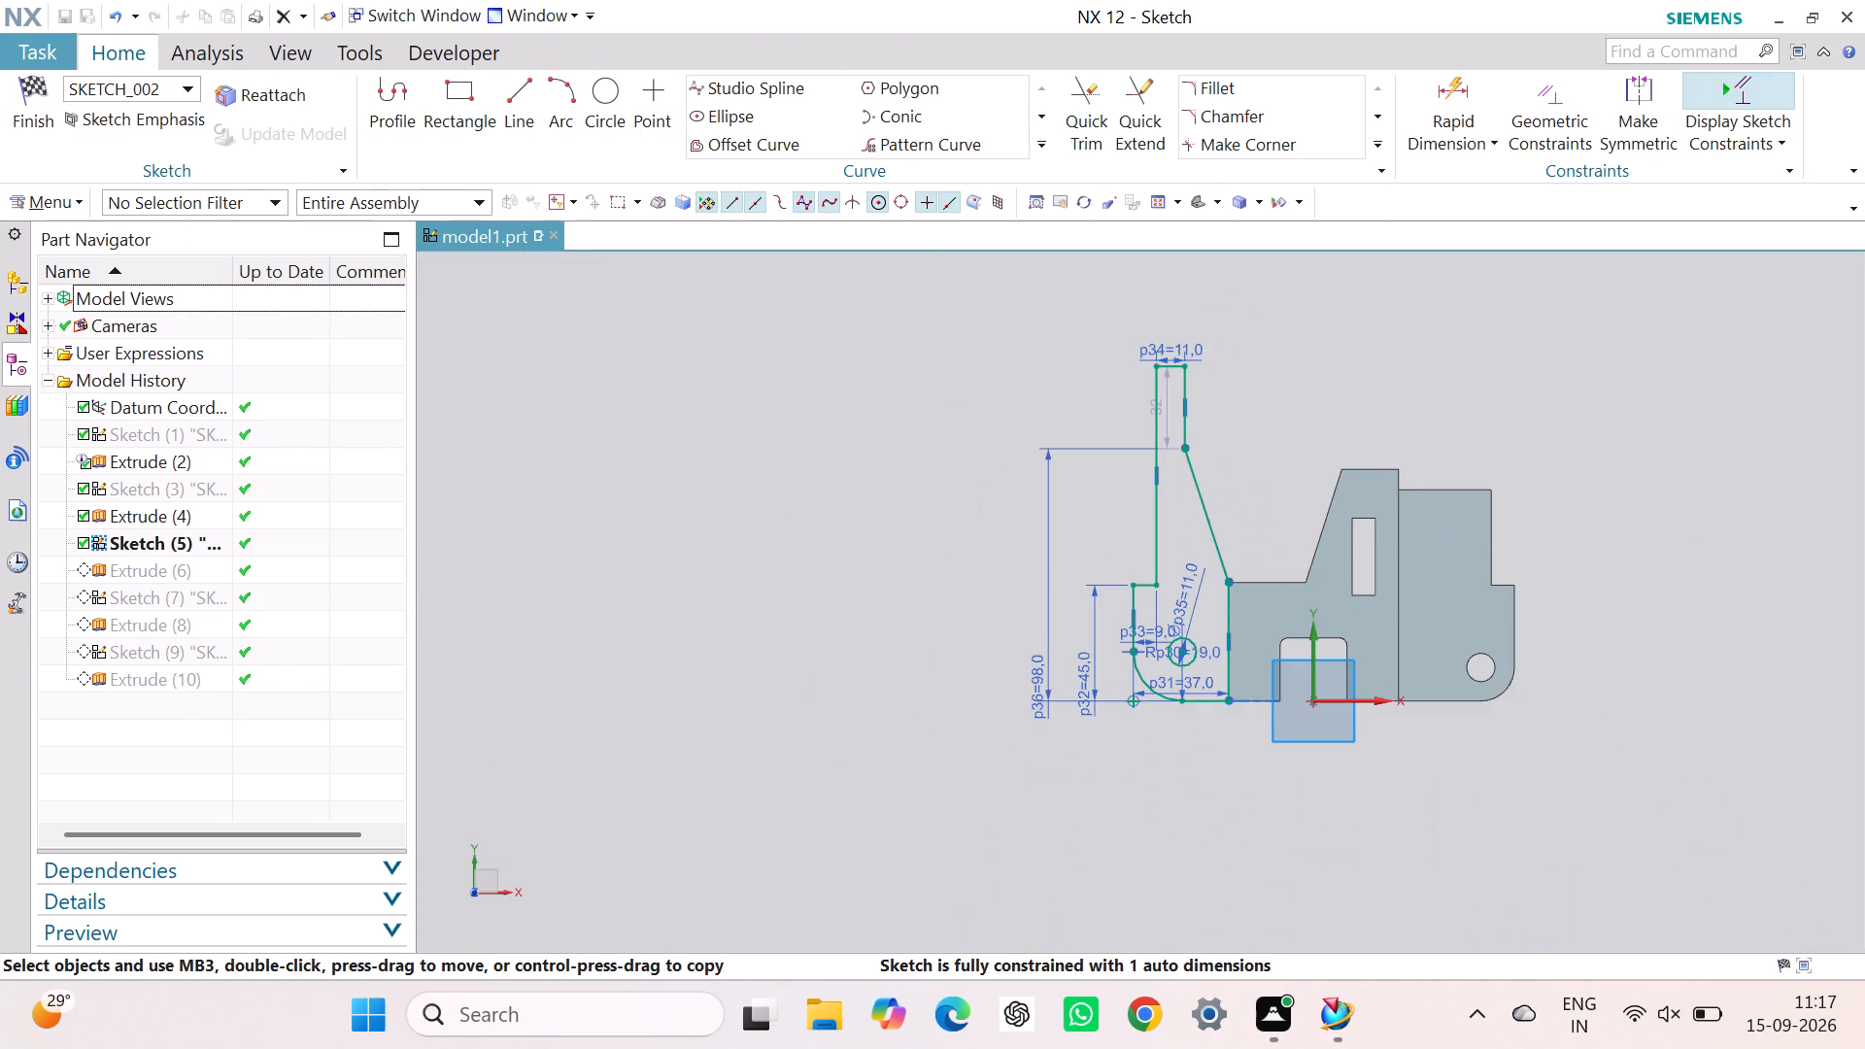
scroll(1289, 404, "up", 1)
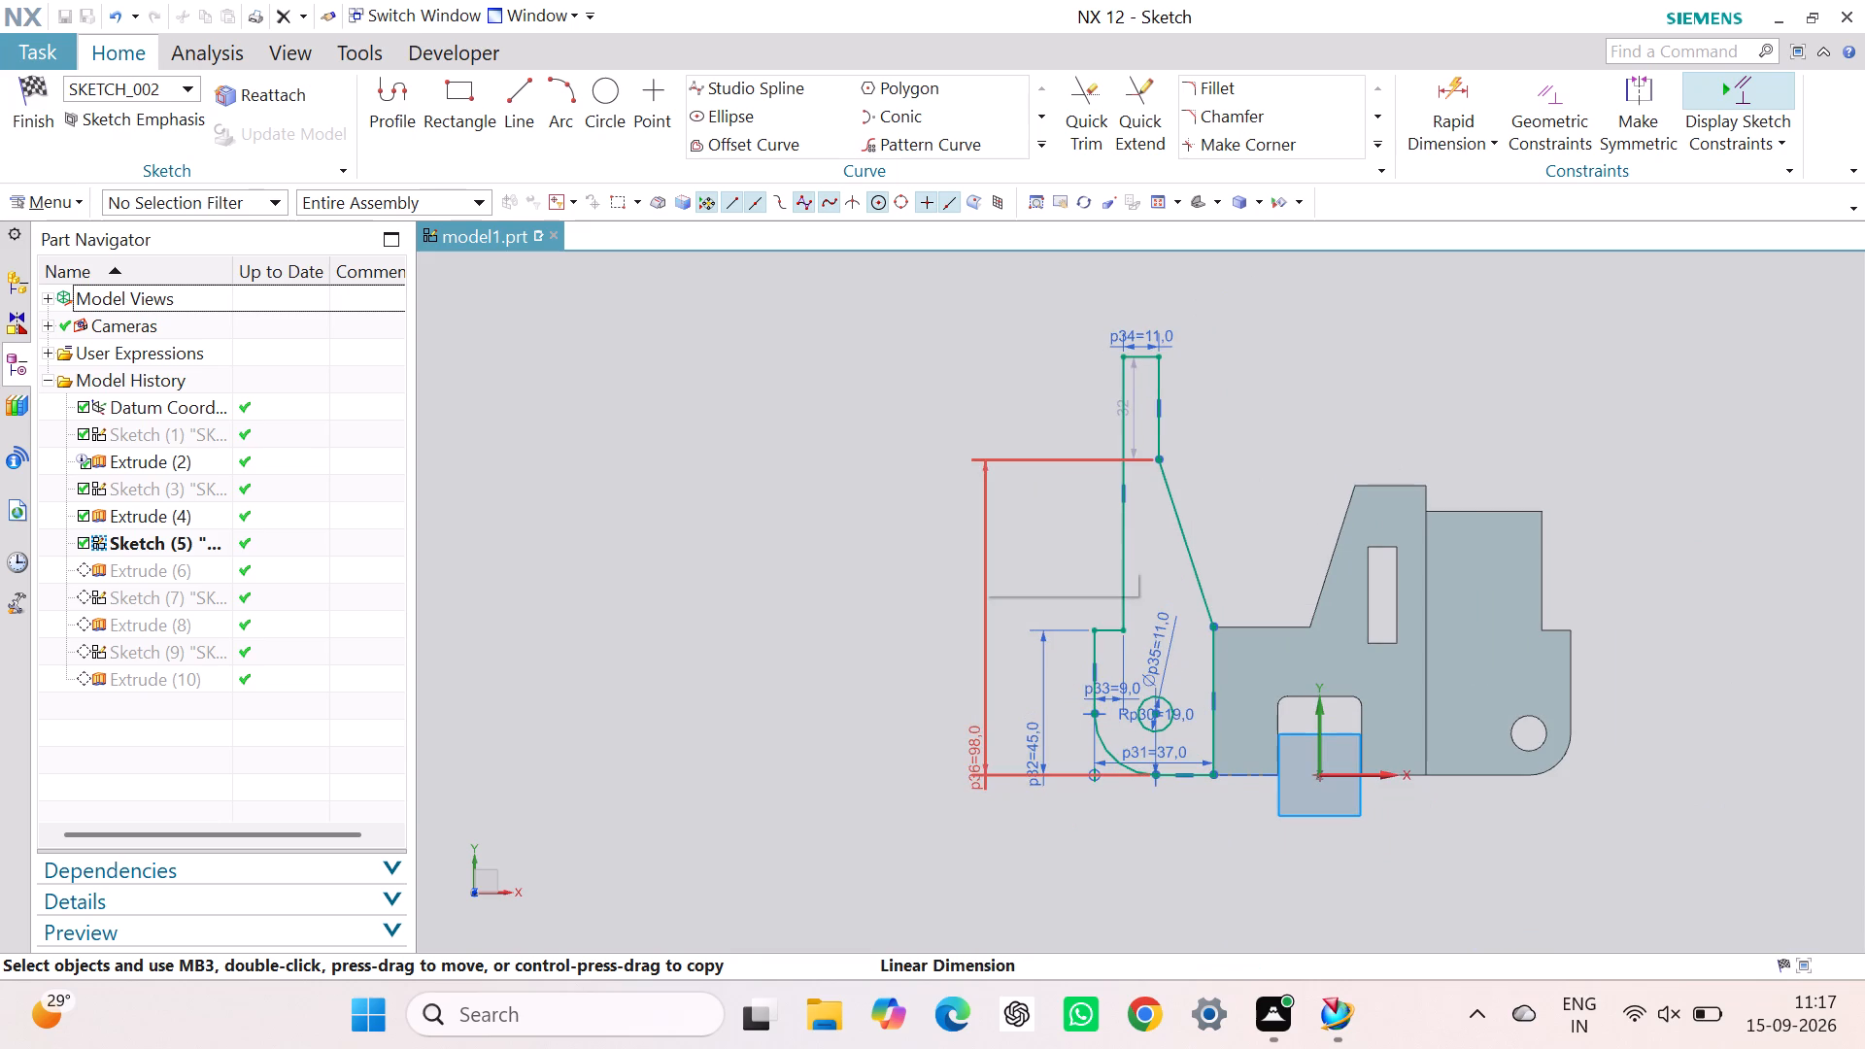
left_click(982, 535)
right_click(981, 531)
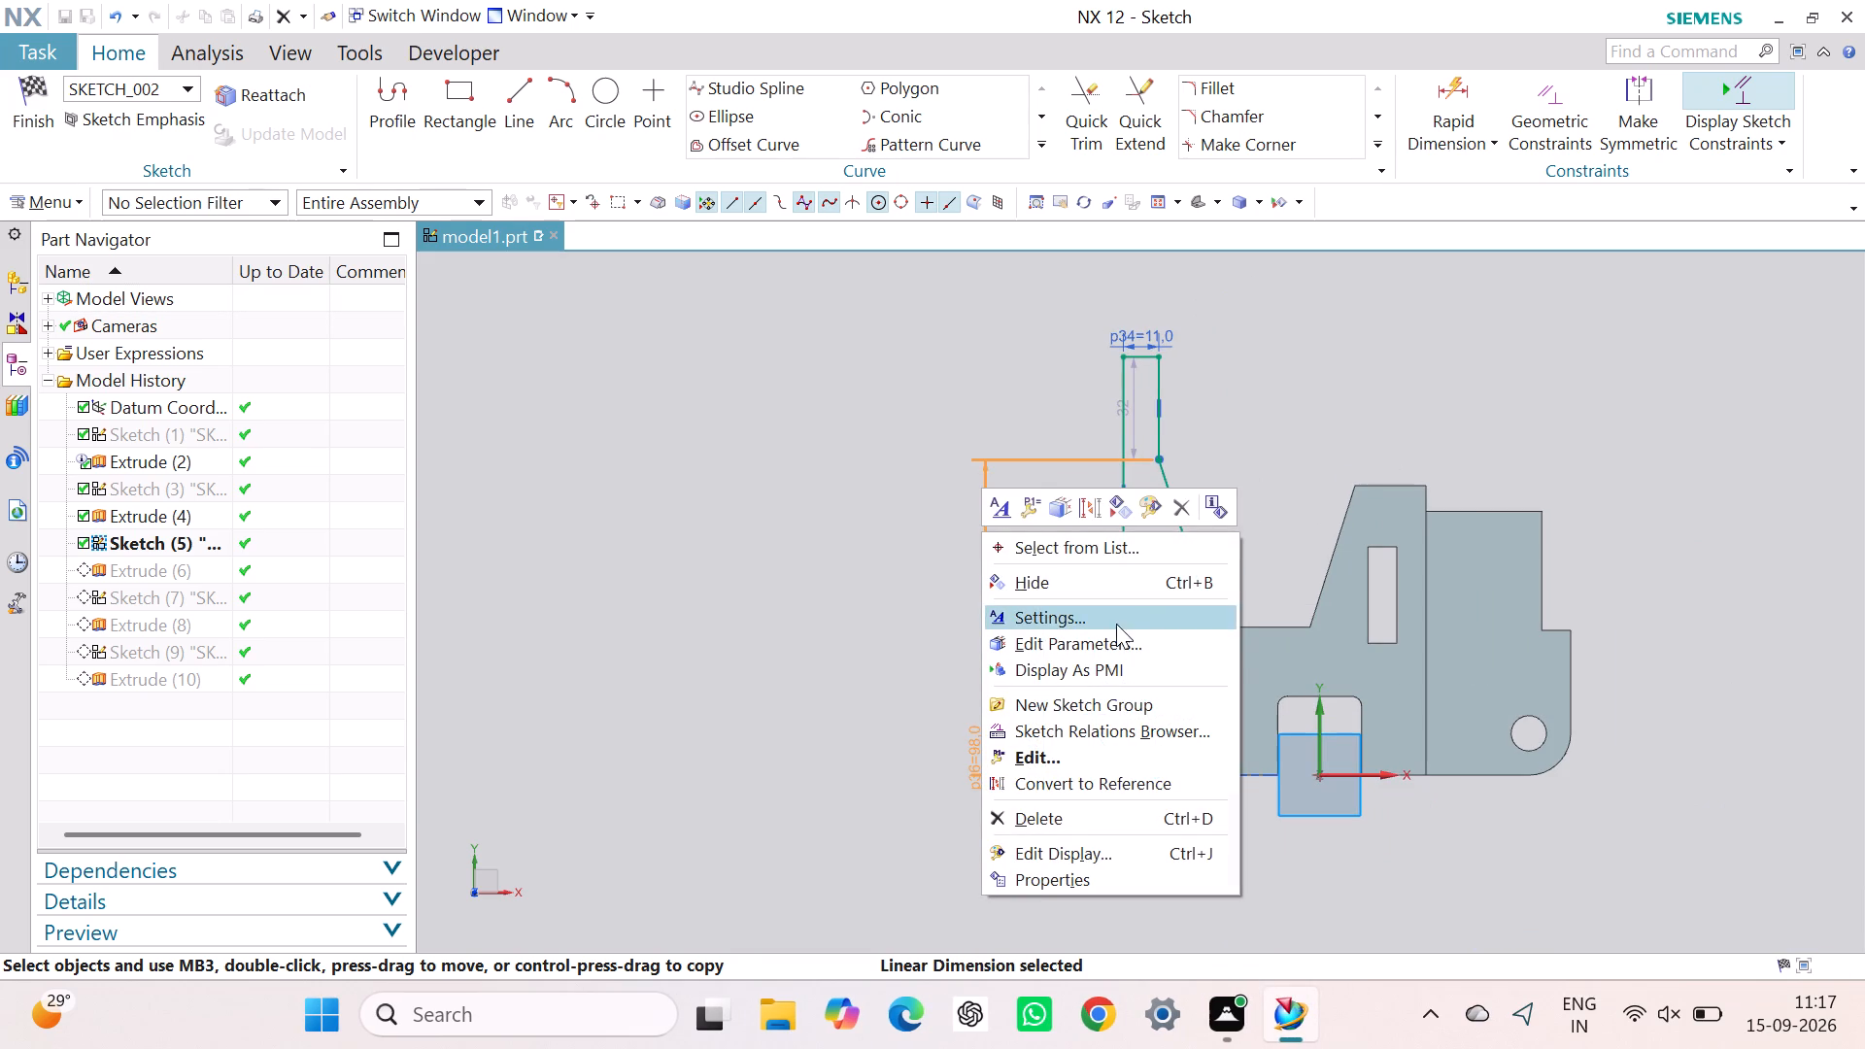
left_click(1050, 808)
left_click(939, 542)
left_click(938, 553)
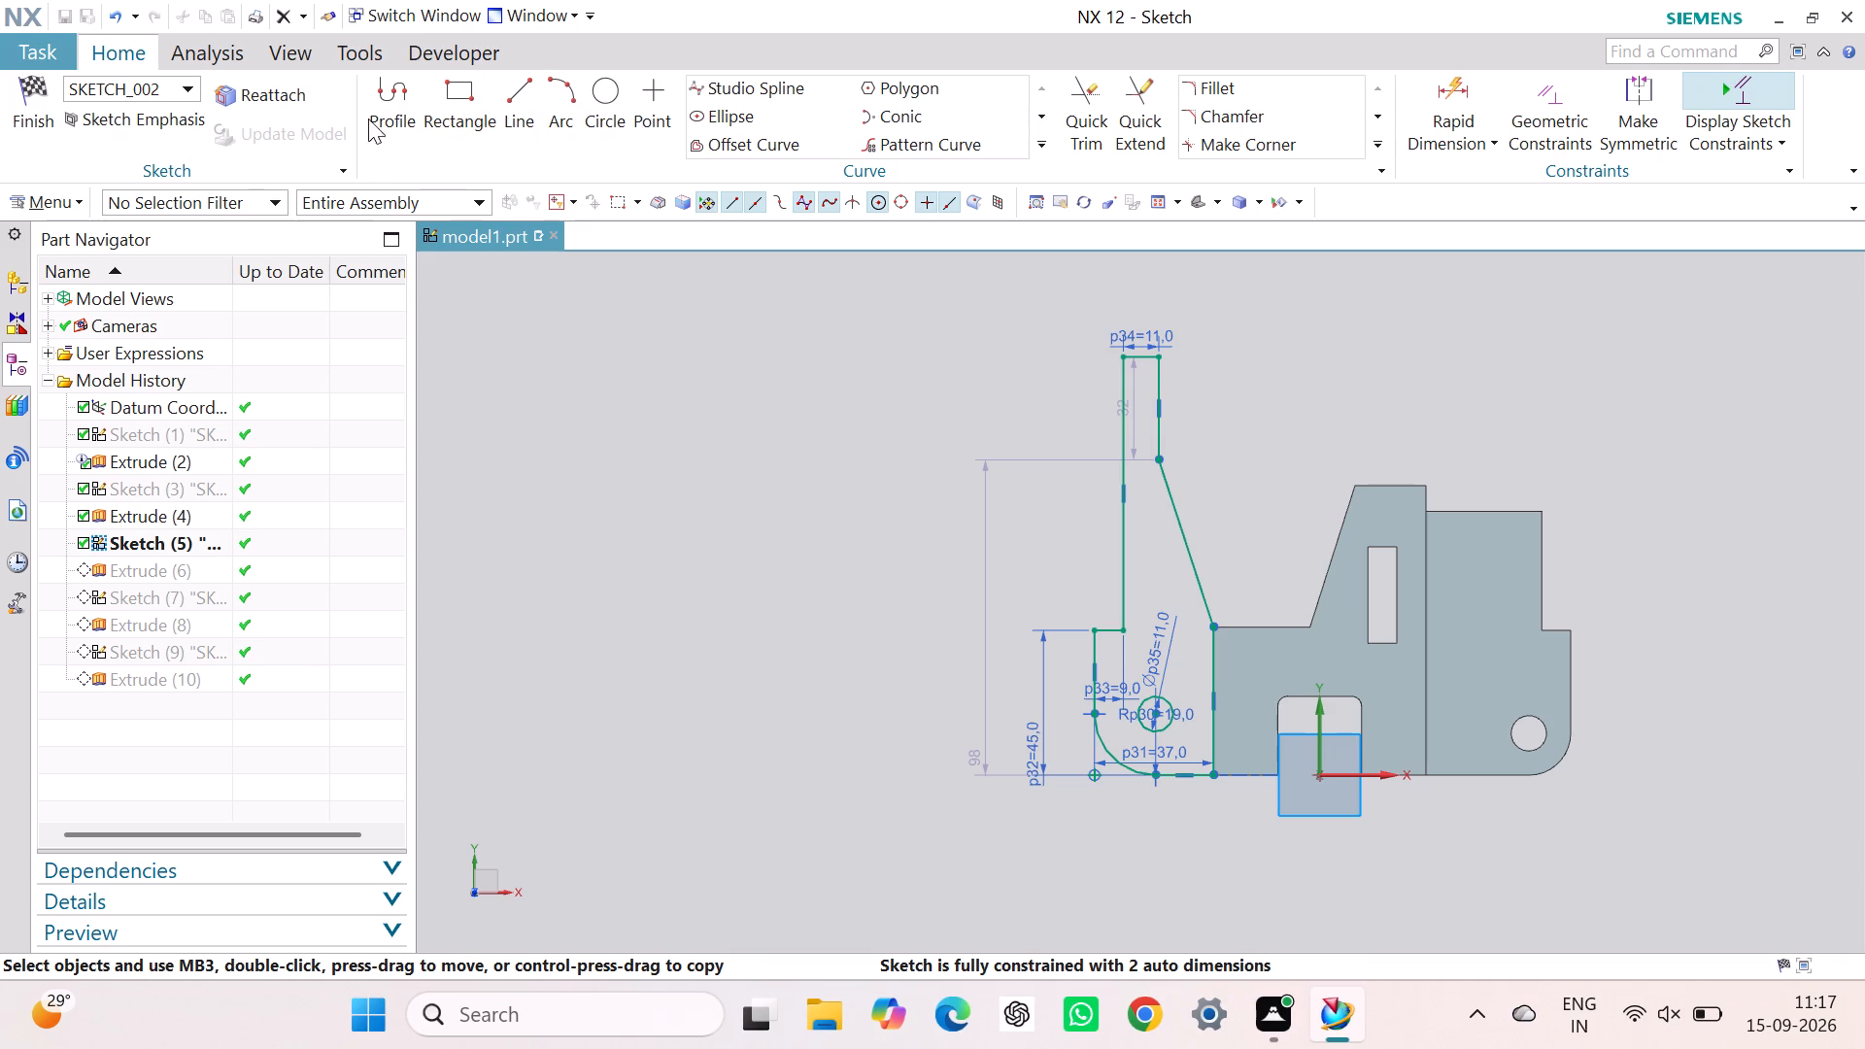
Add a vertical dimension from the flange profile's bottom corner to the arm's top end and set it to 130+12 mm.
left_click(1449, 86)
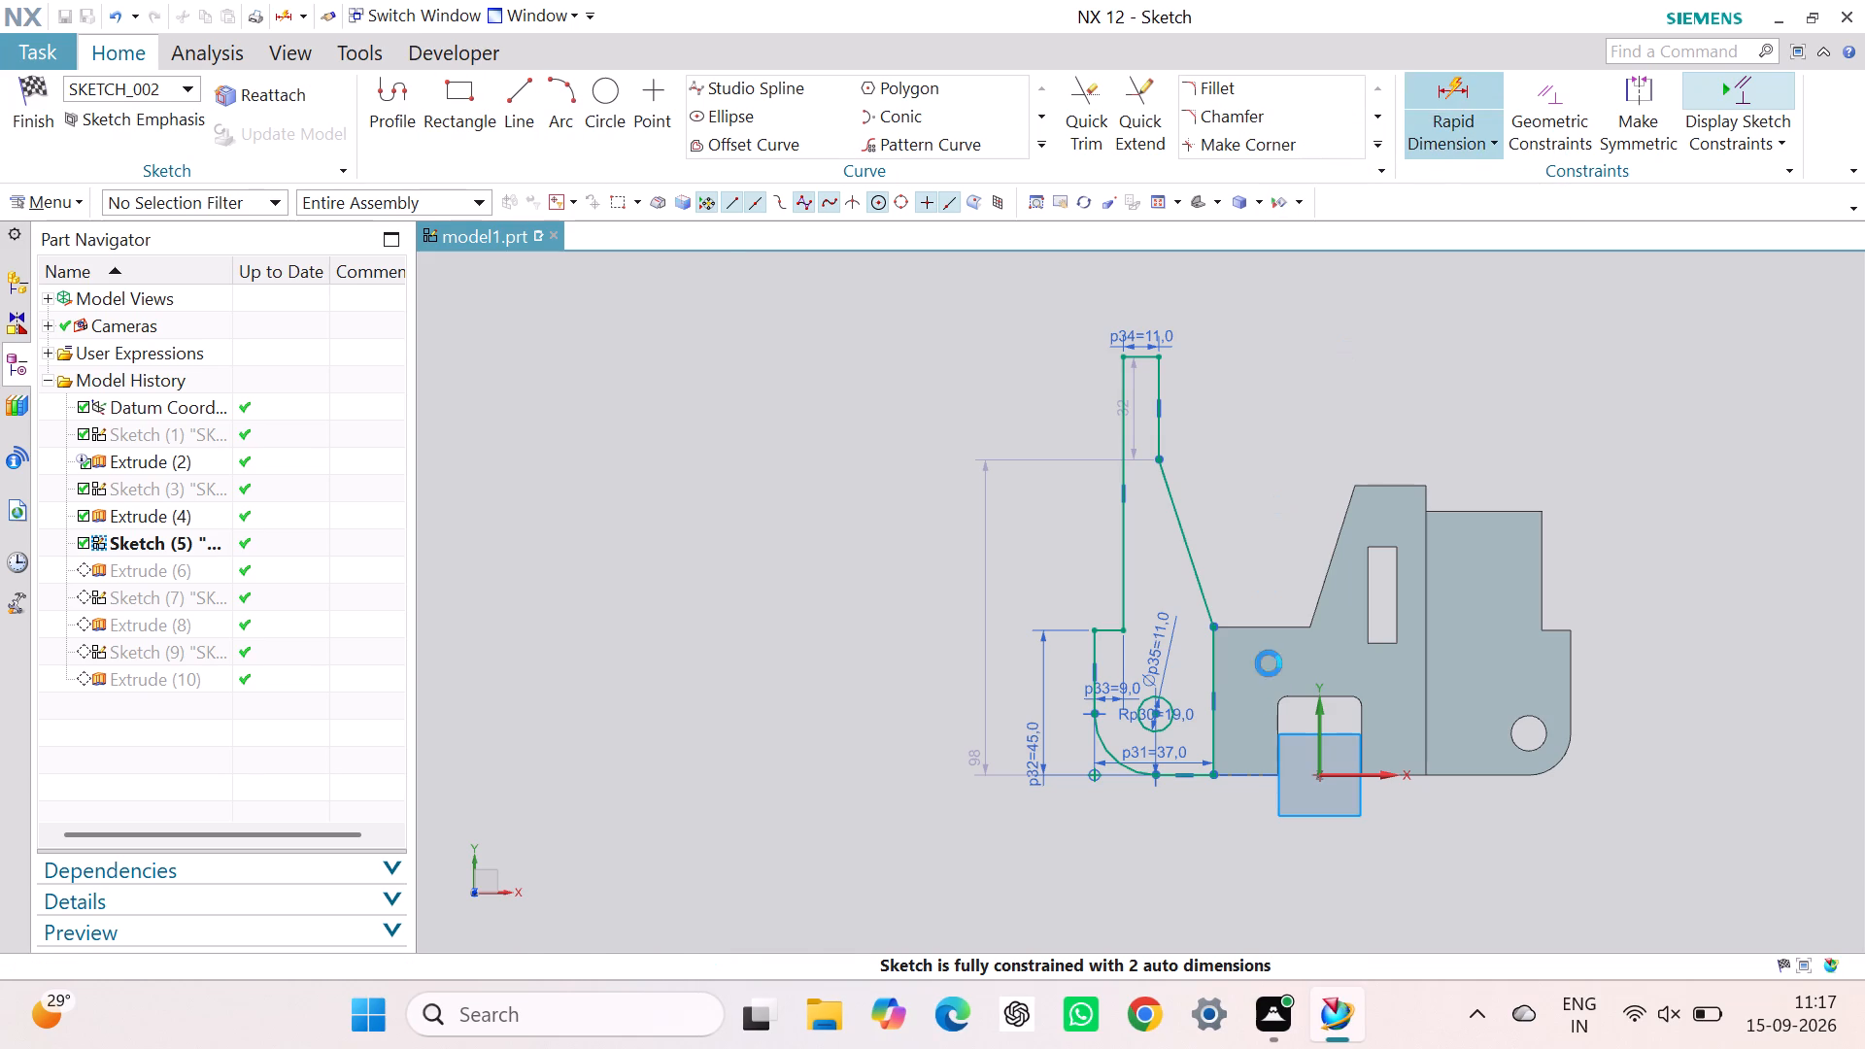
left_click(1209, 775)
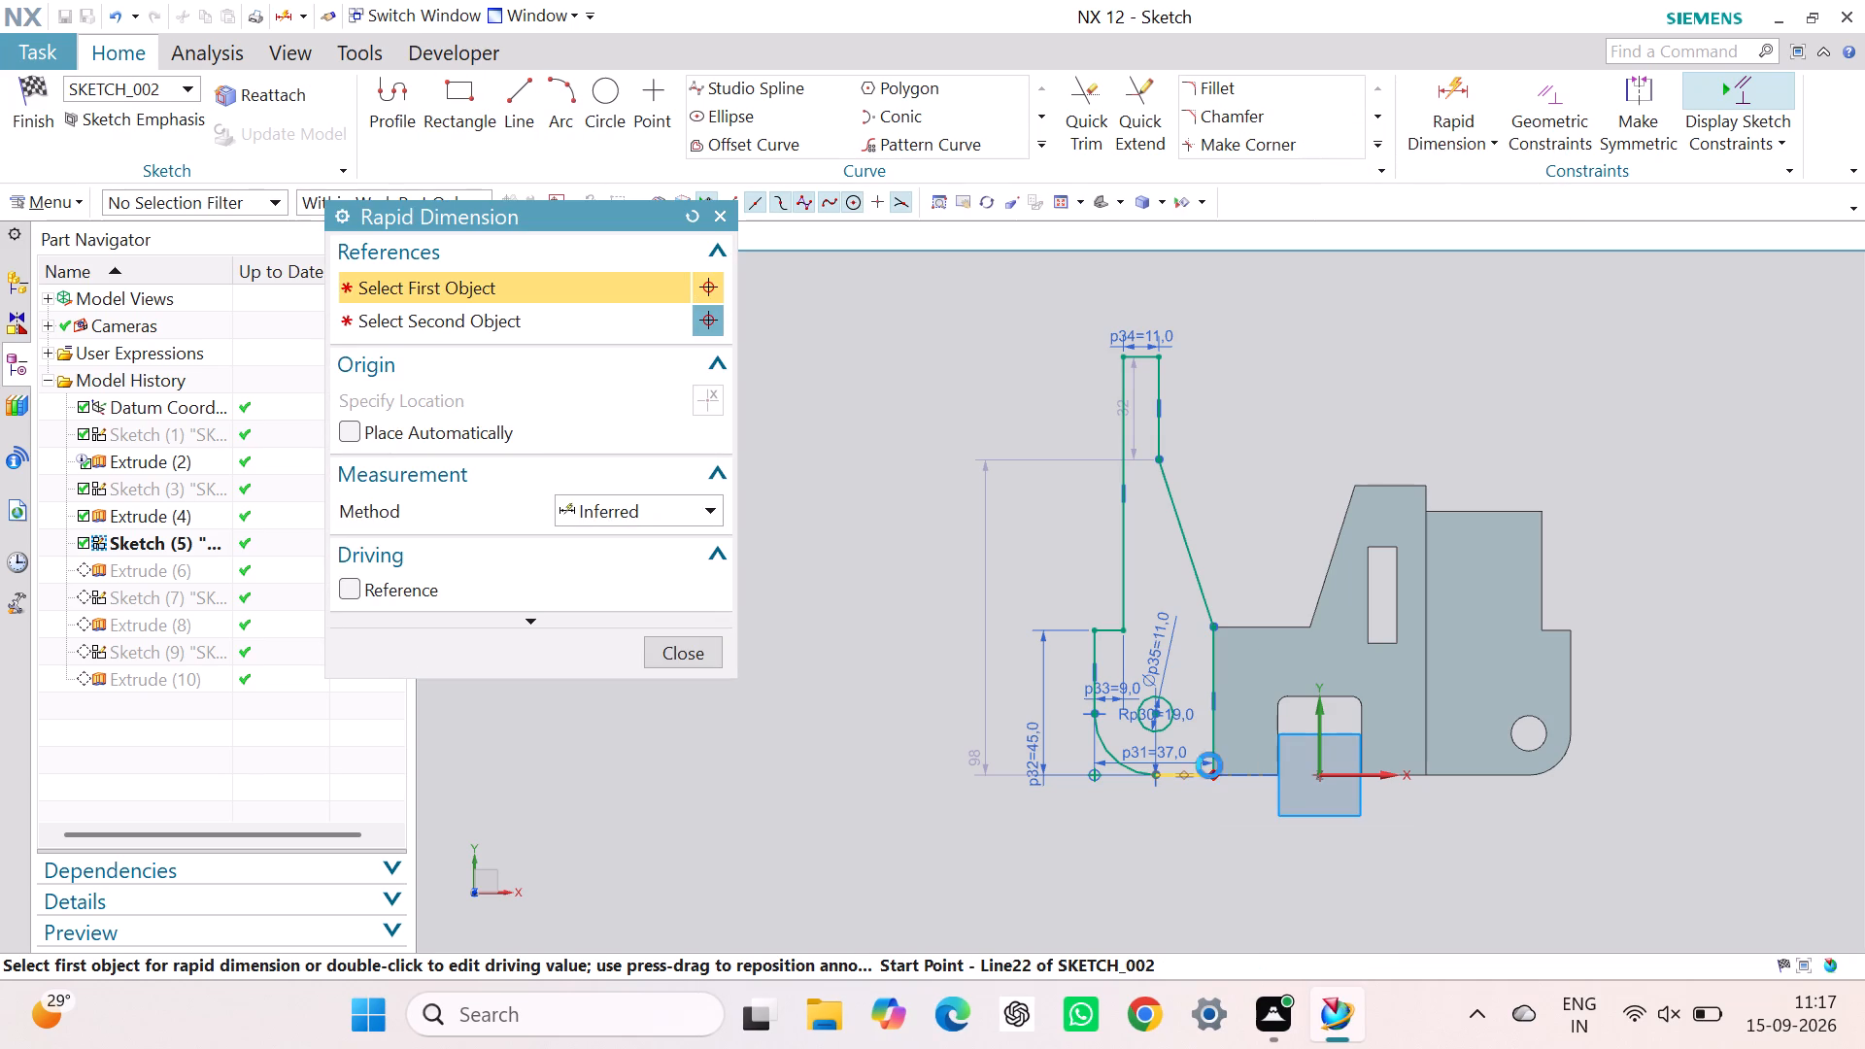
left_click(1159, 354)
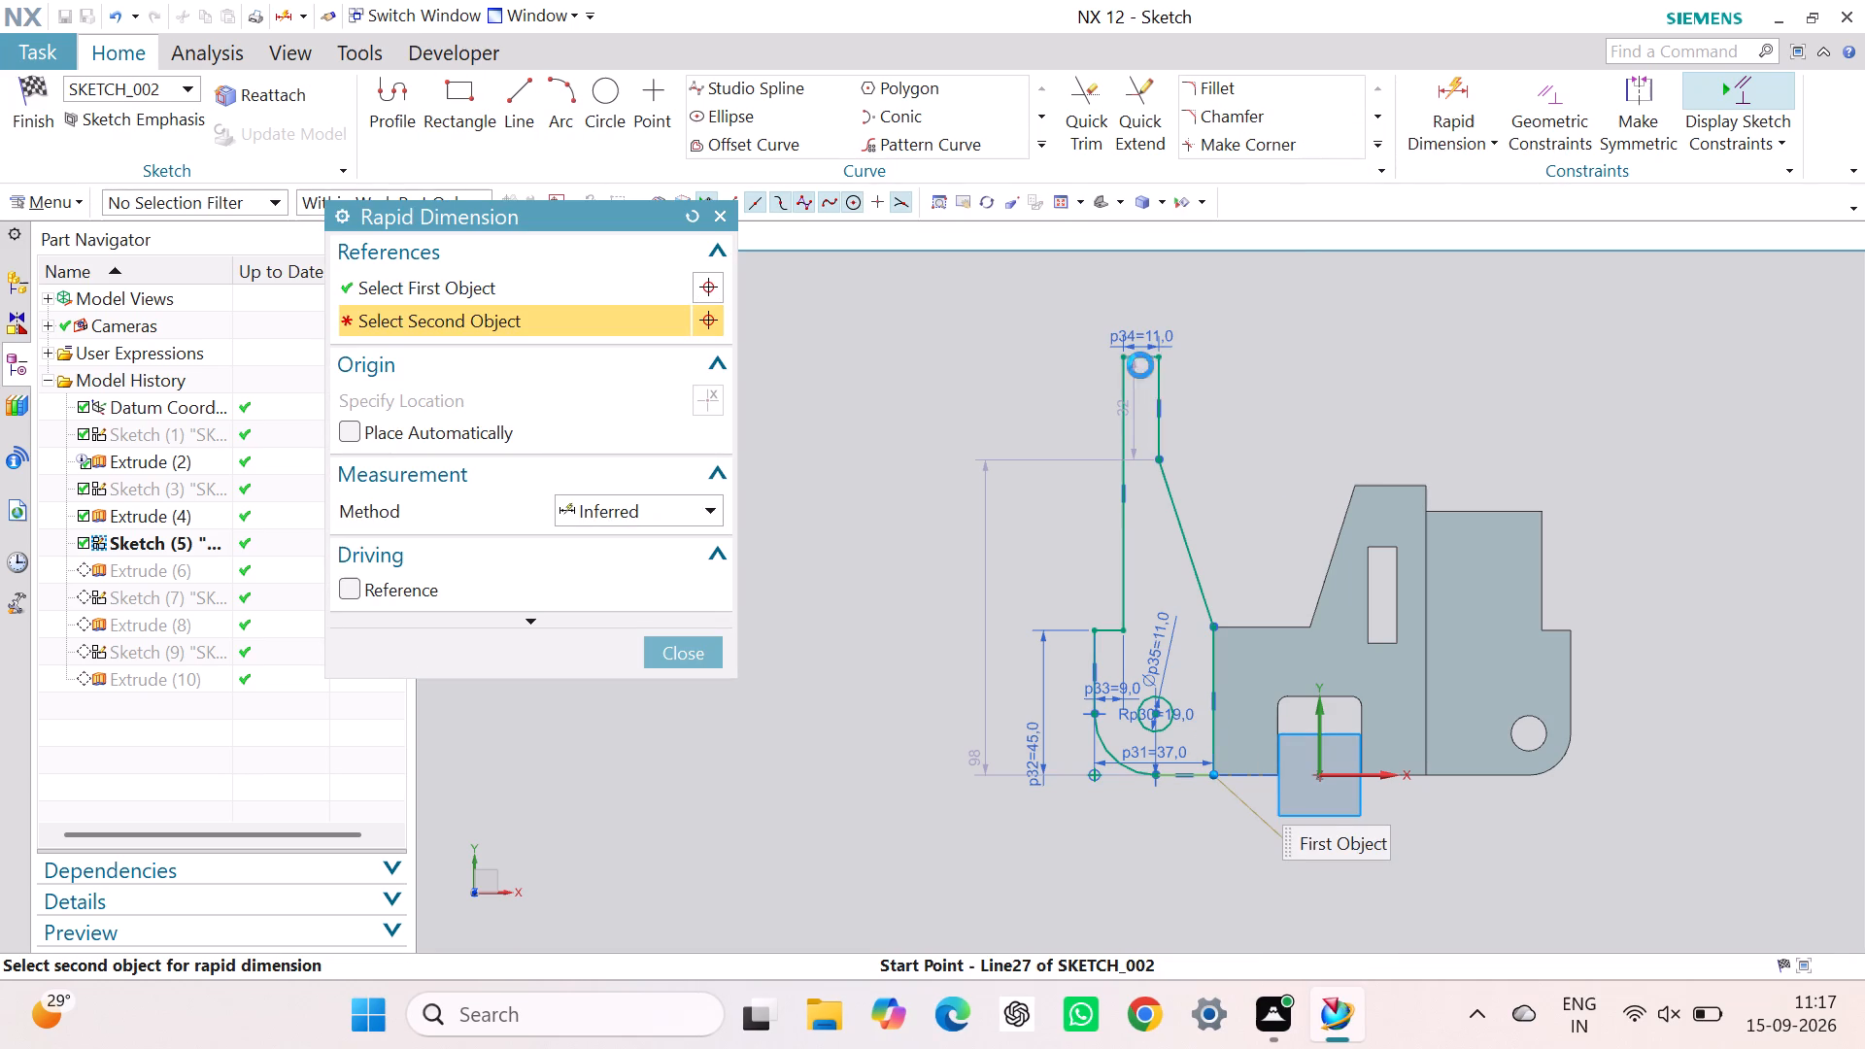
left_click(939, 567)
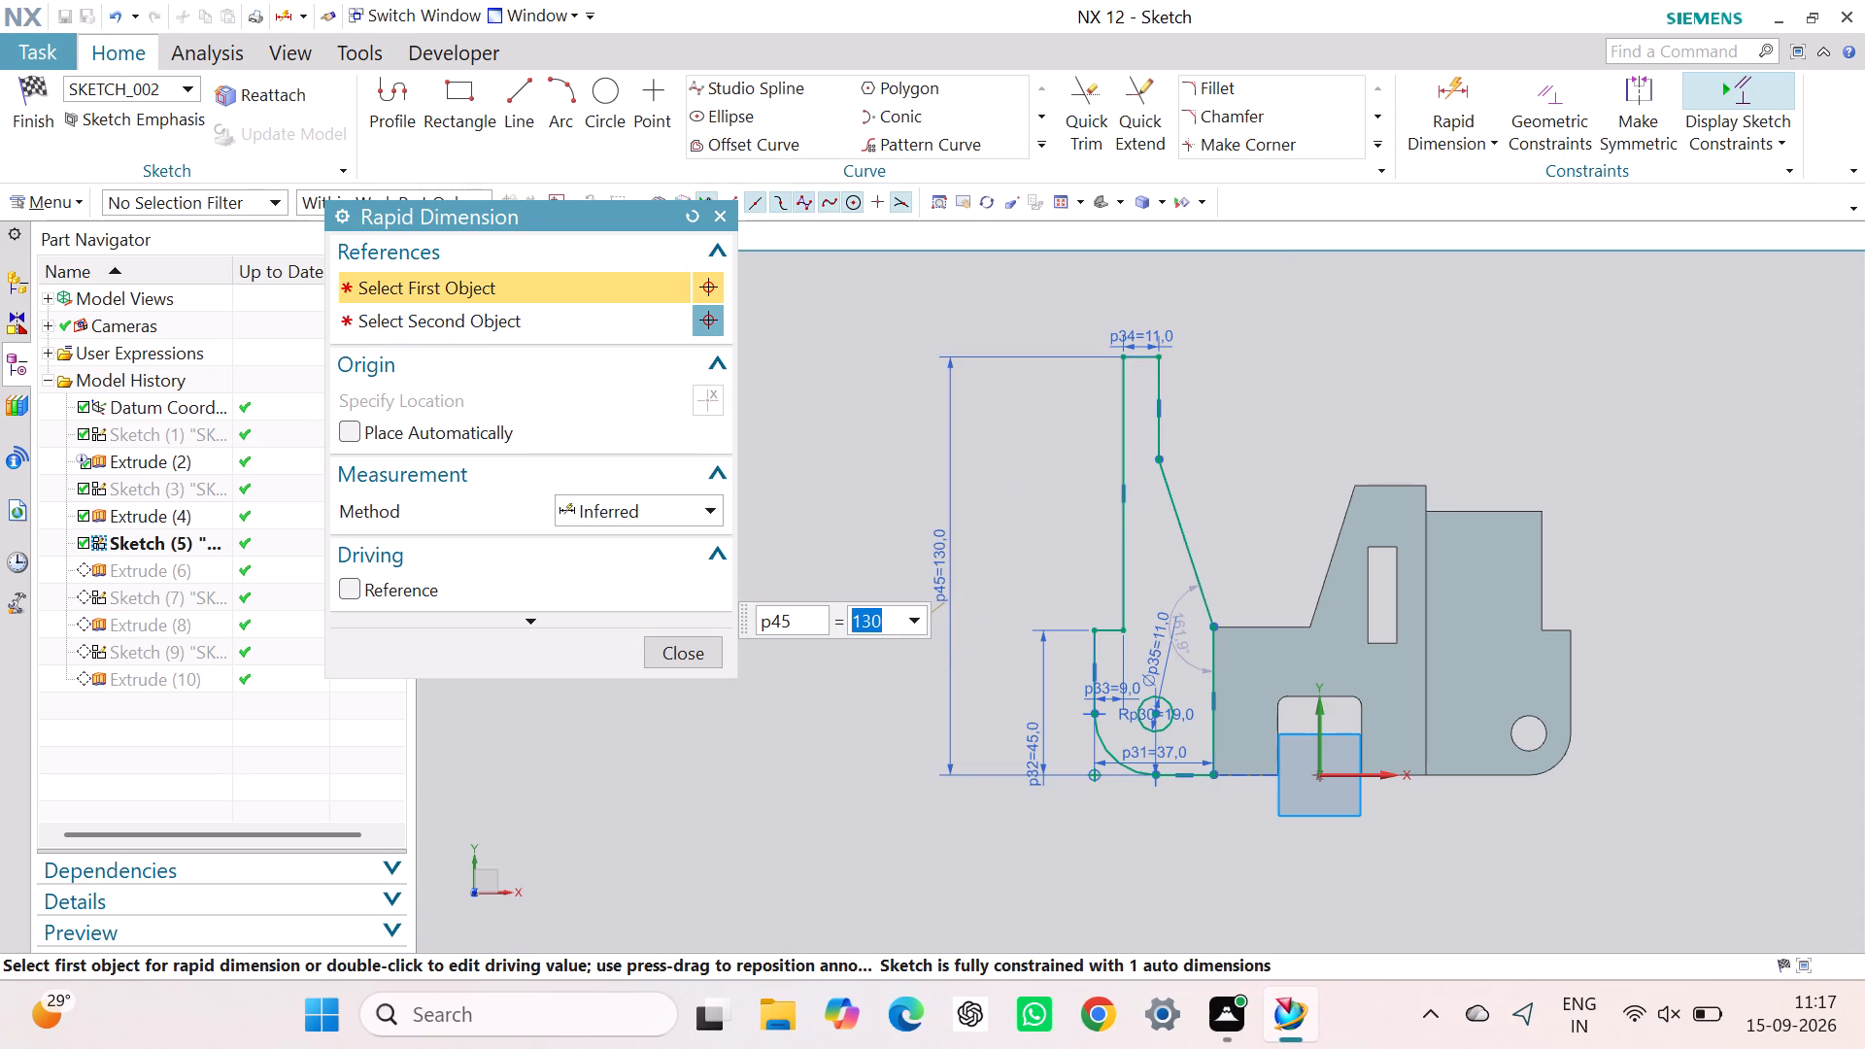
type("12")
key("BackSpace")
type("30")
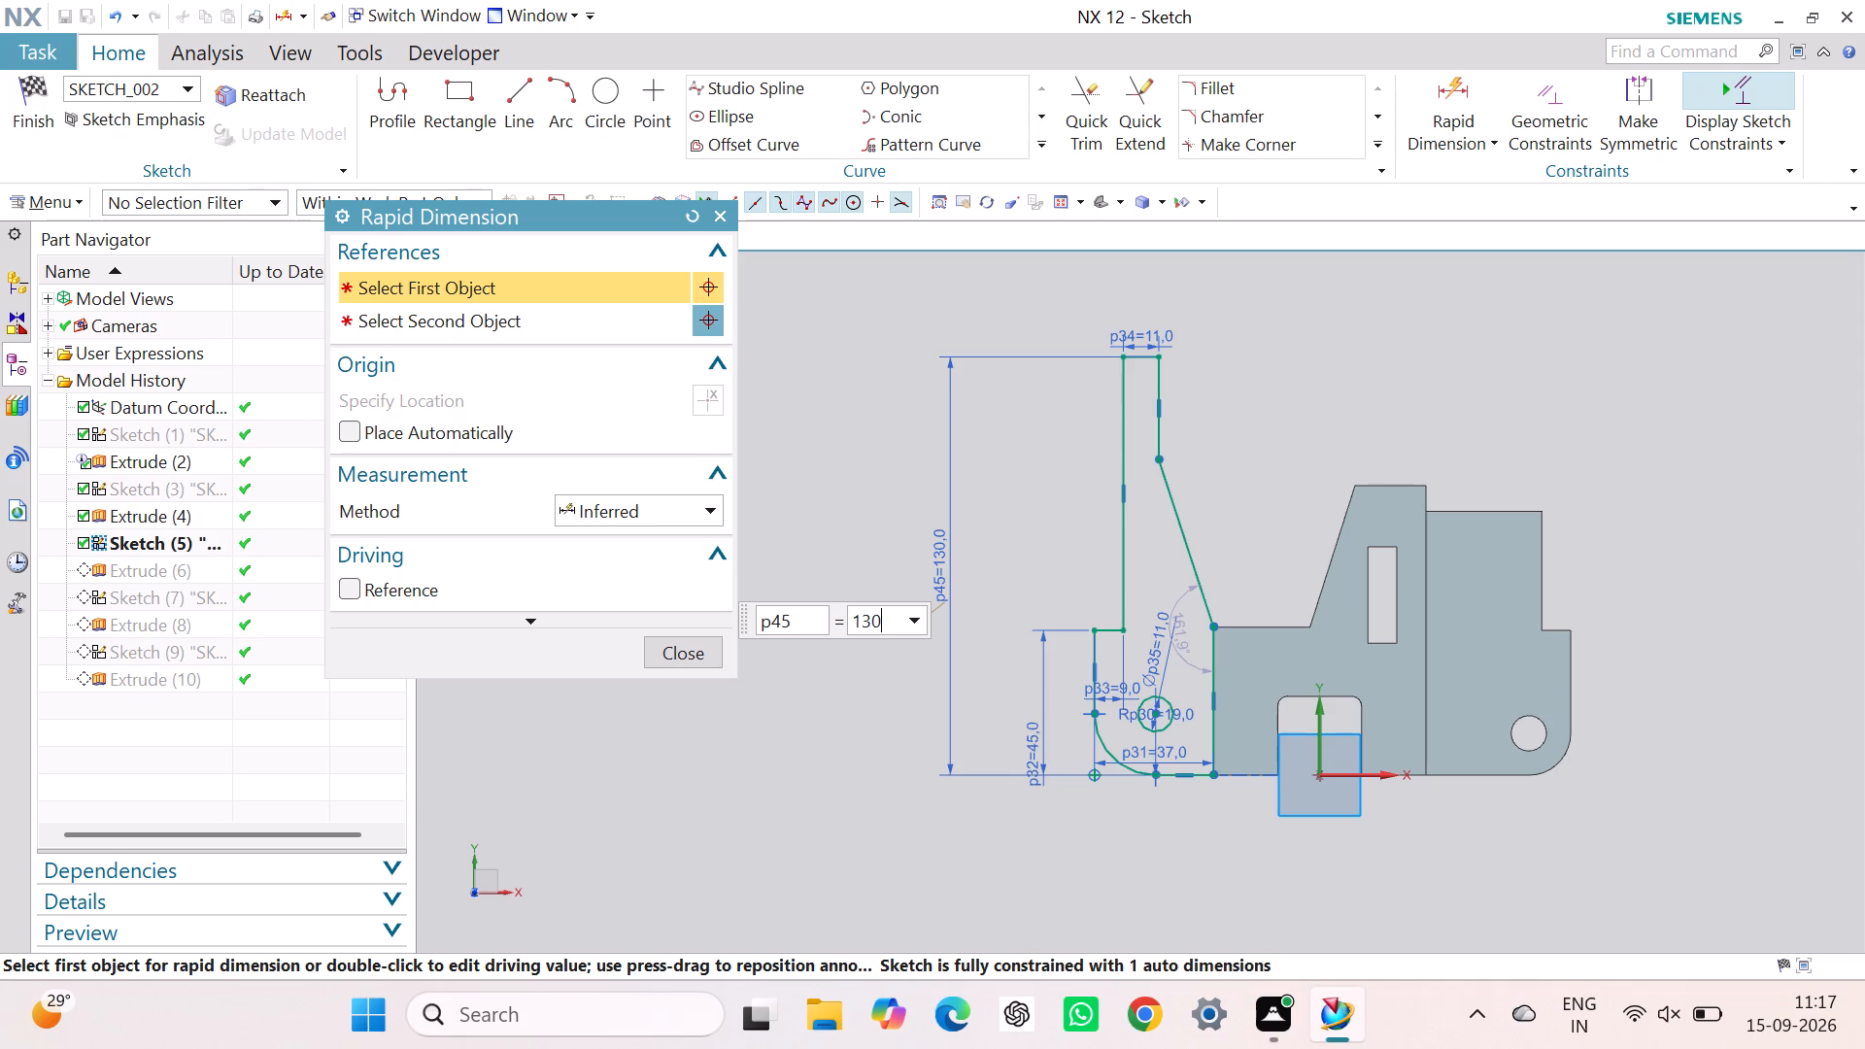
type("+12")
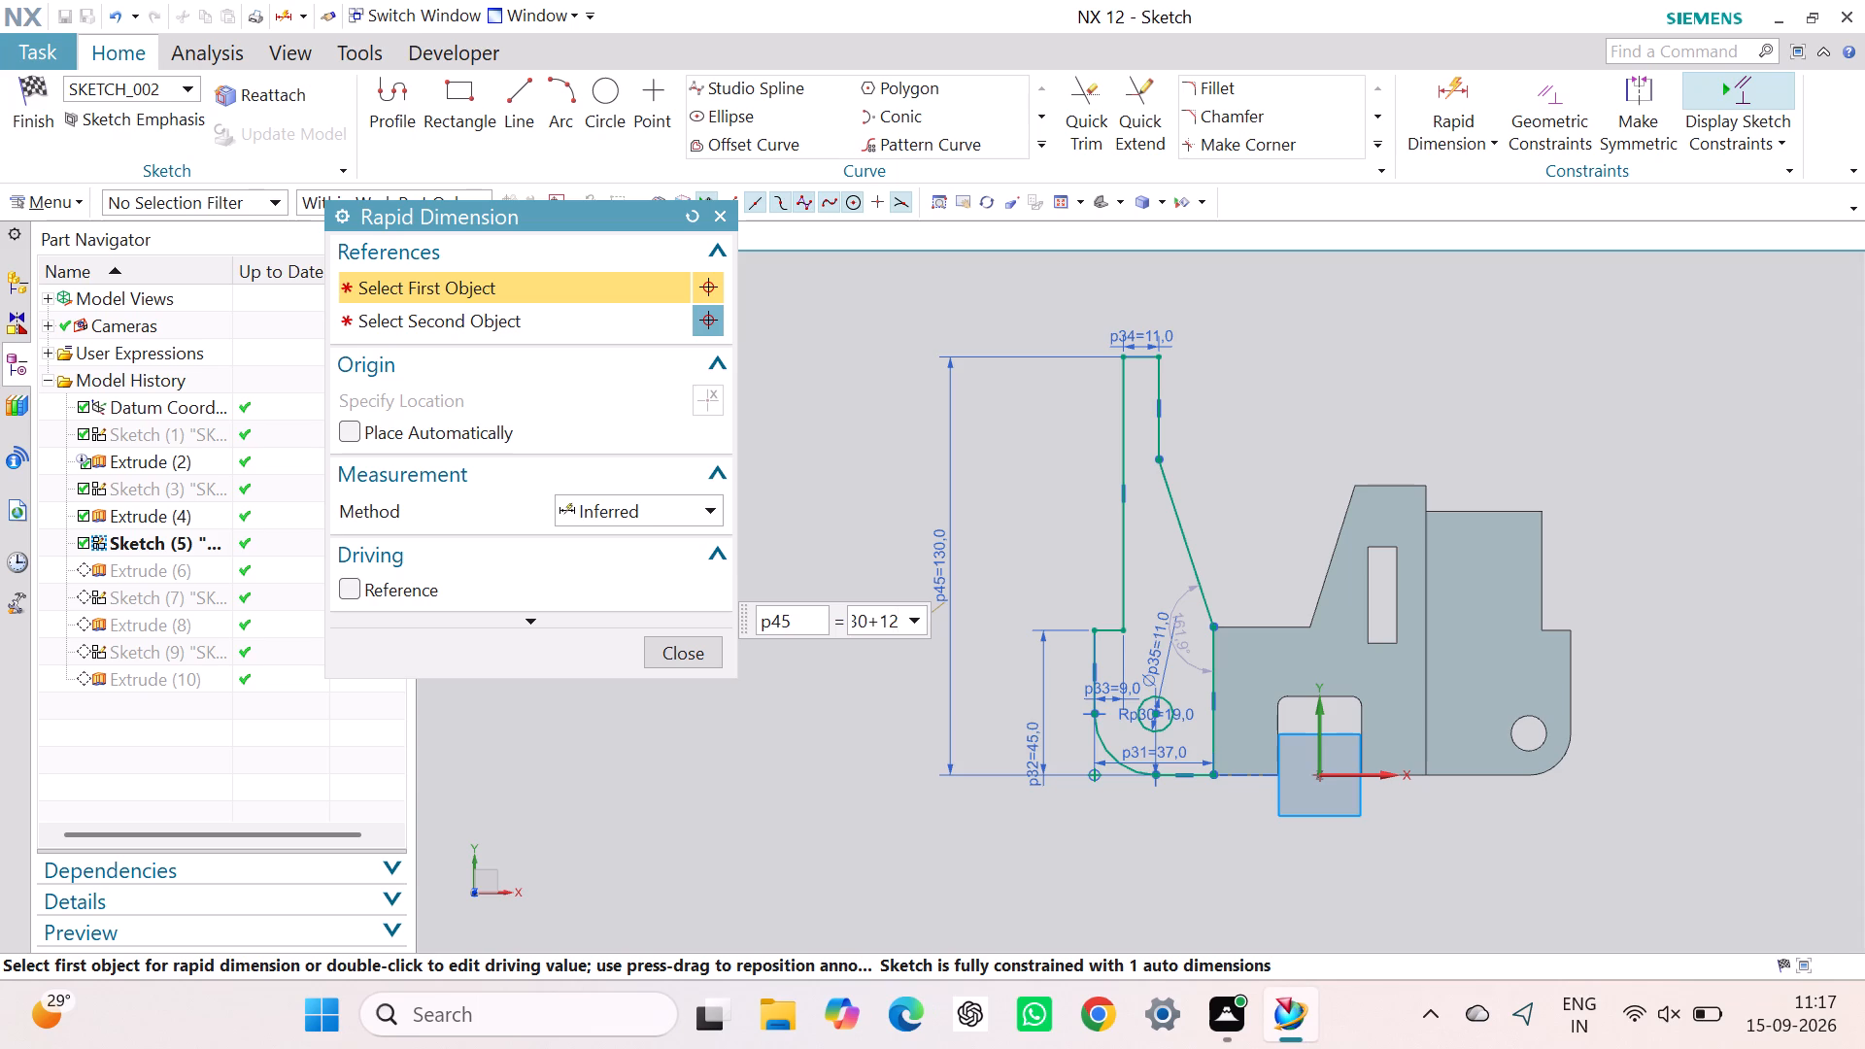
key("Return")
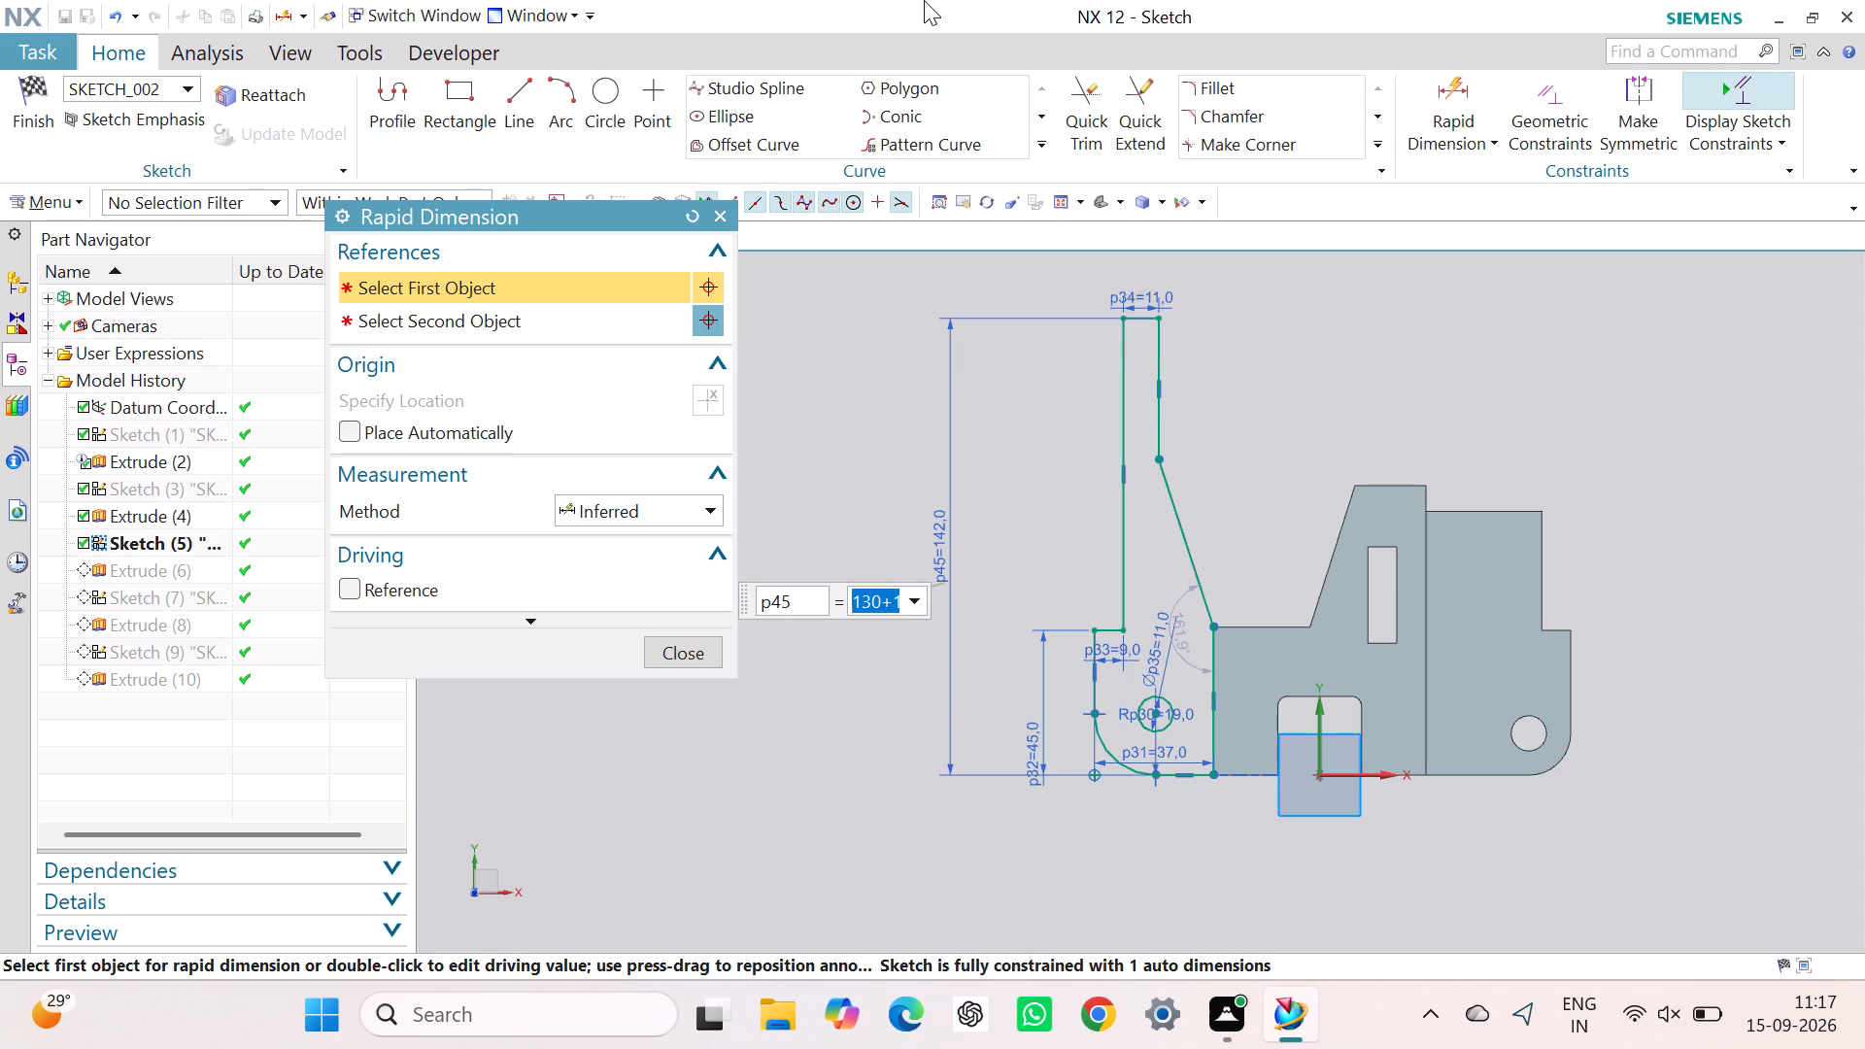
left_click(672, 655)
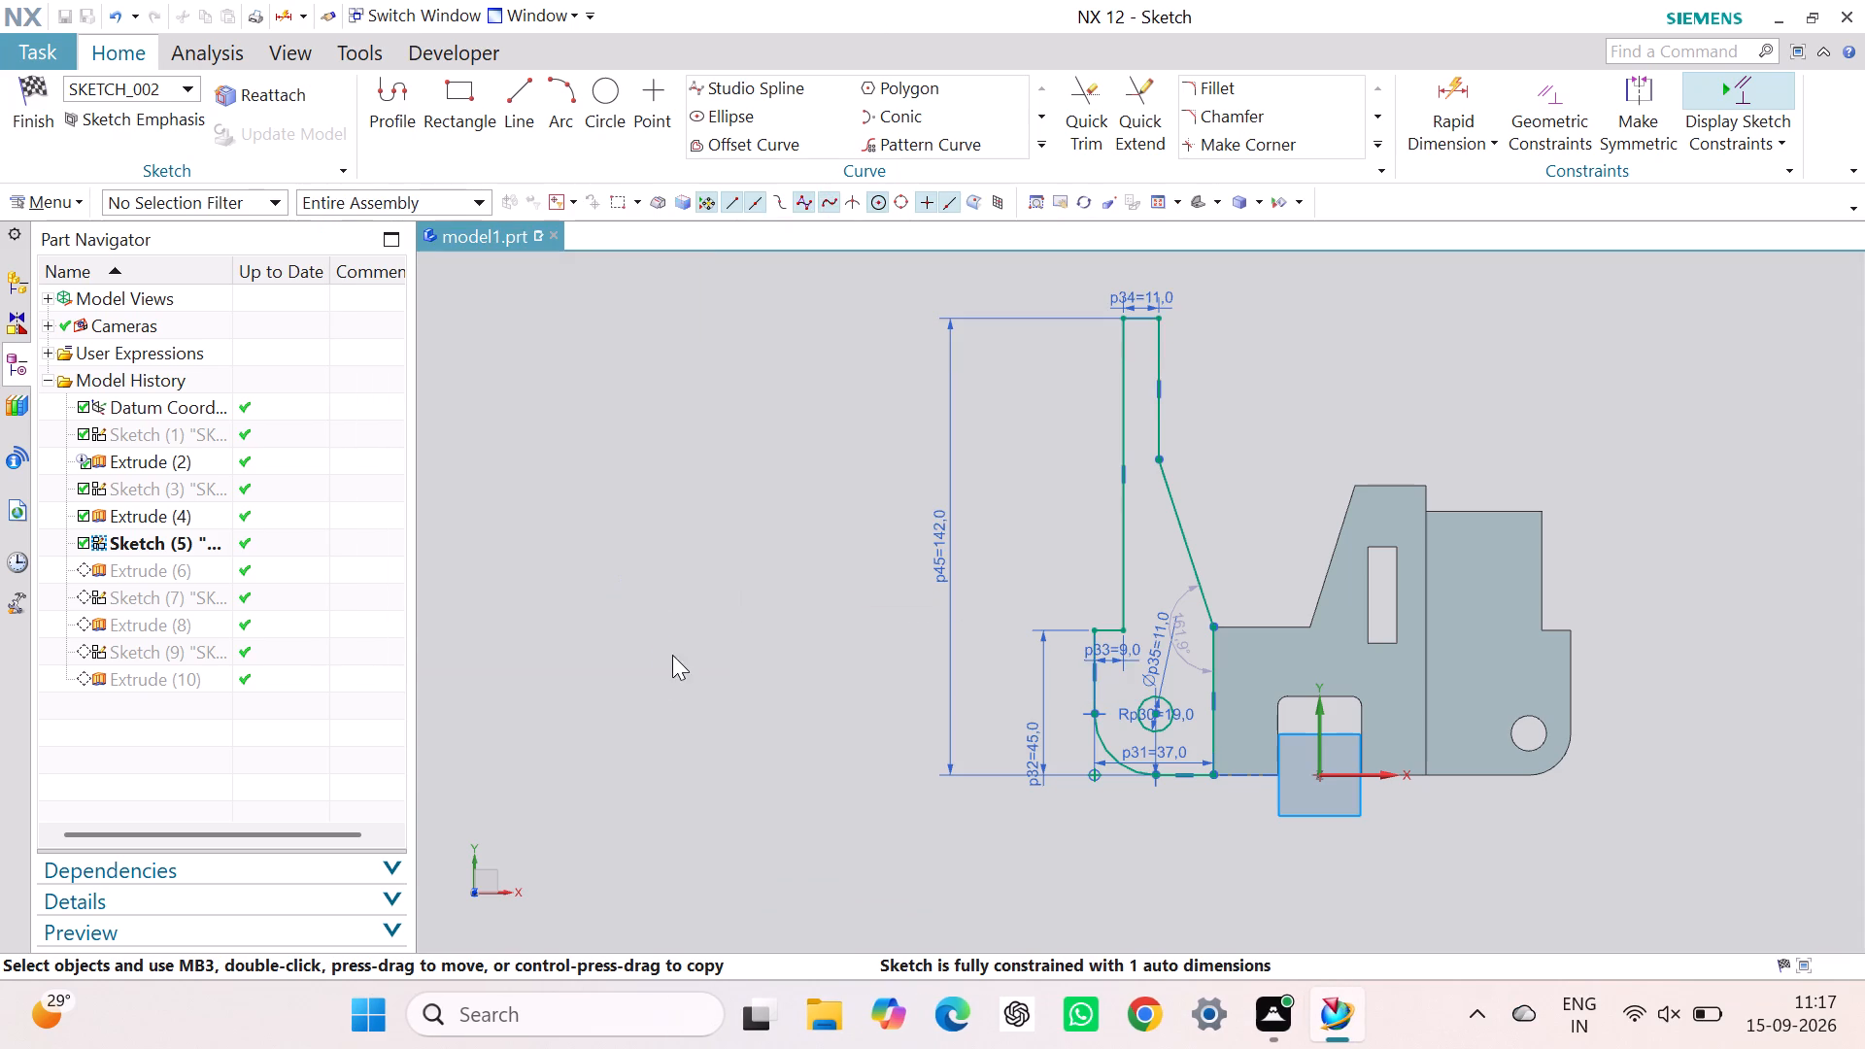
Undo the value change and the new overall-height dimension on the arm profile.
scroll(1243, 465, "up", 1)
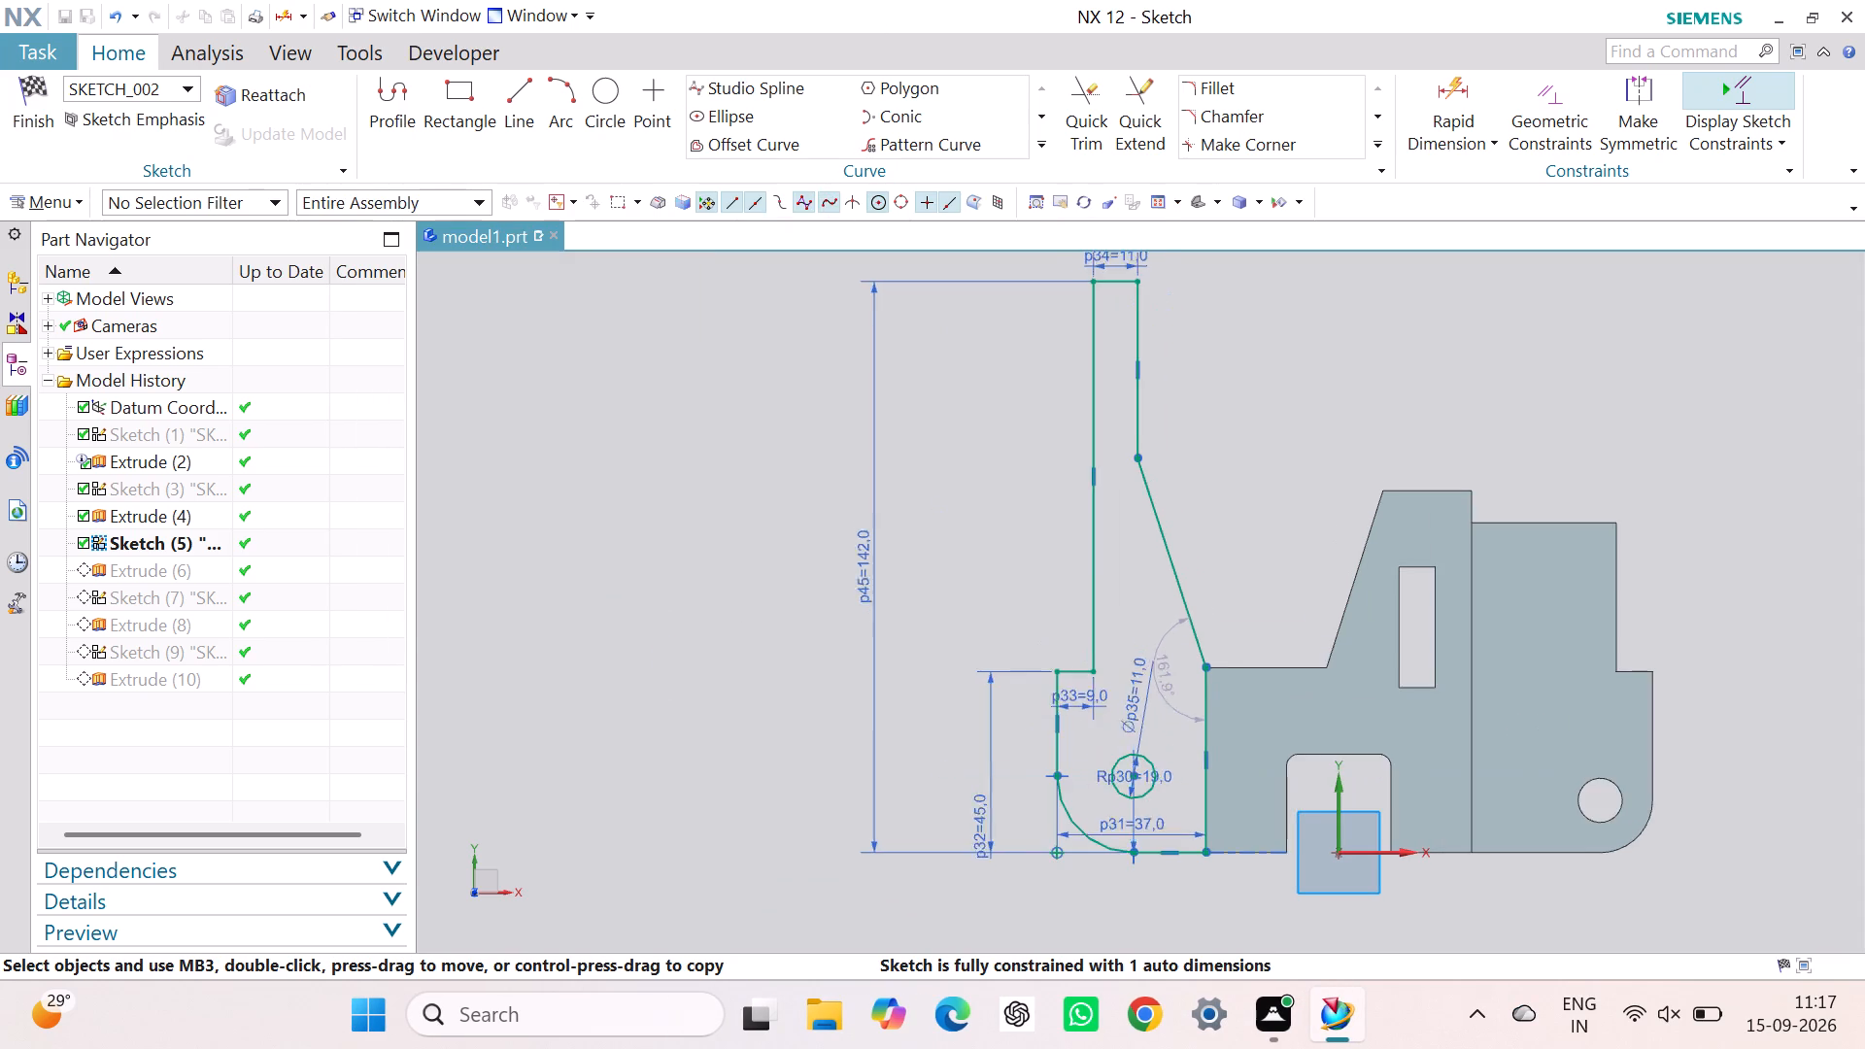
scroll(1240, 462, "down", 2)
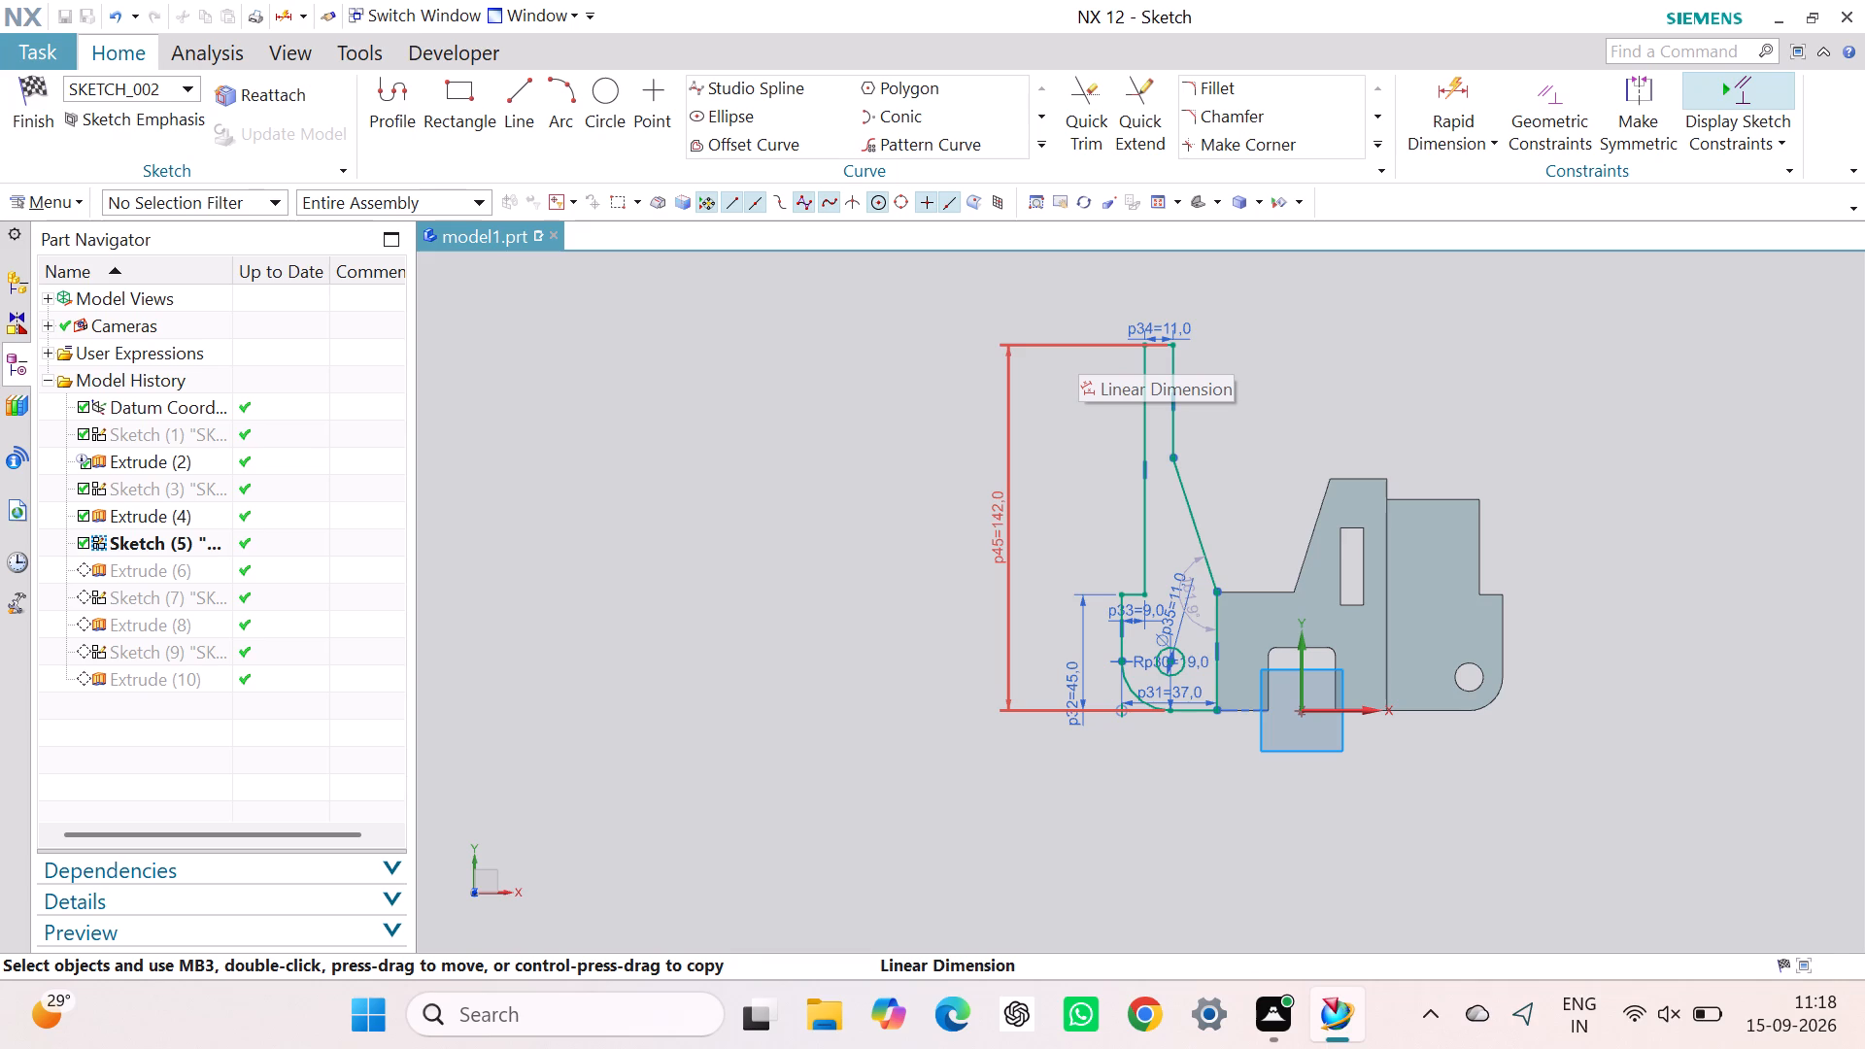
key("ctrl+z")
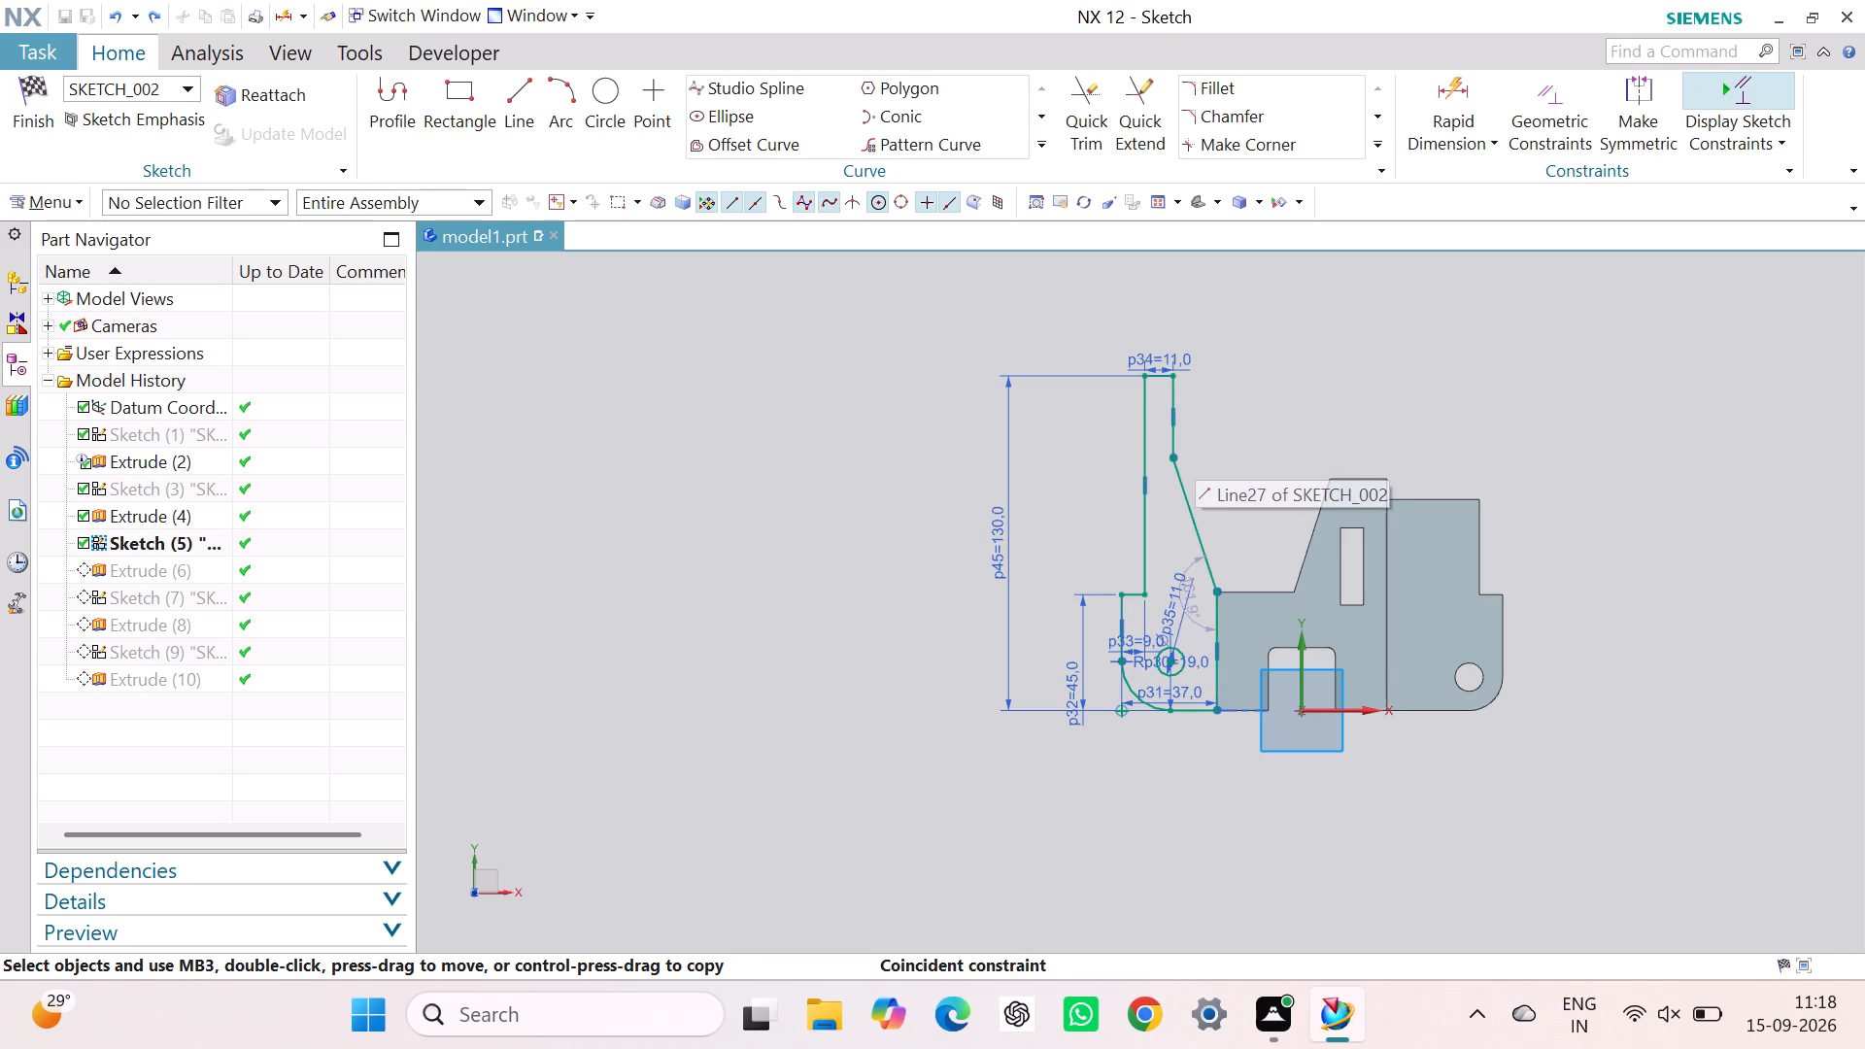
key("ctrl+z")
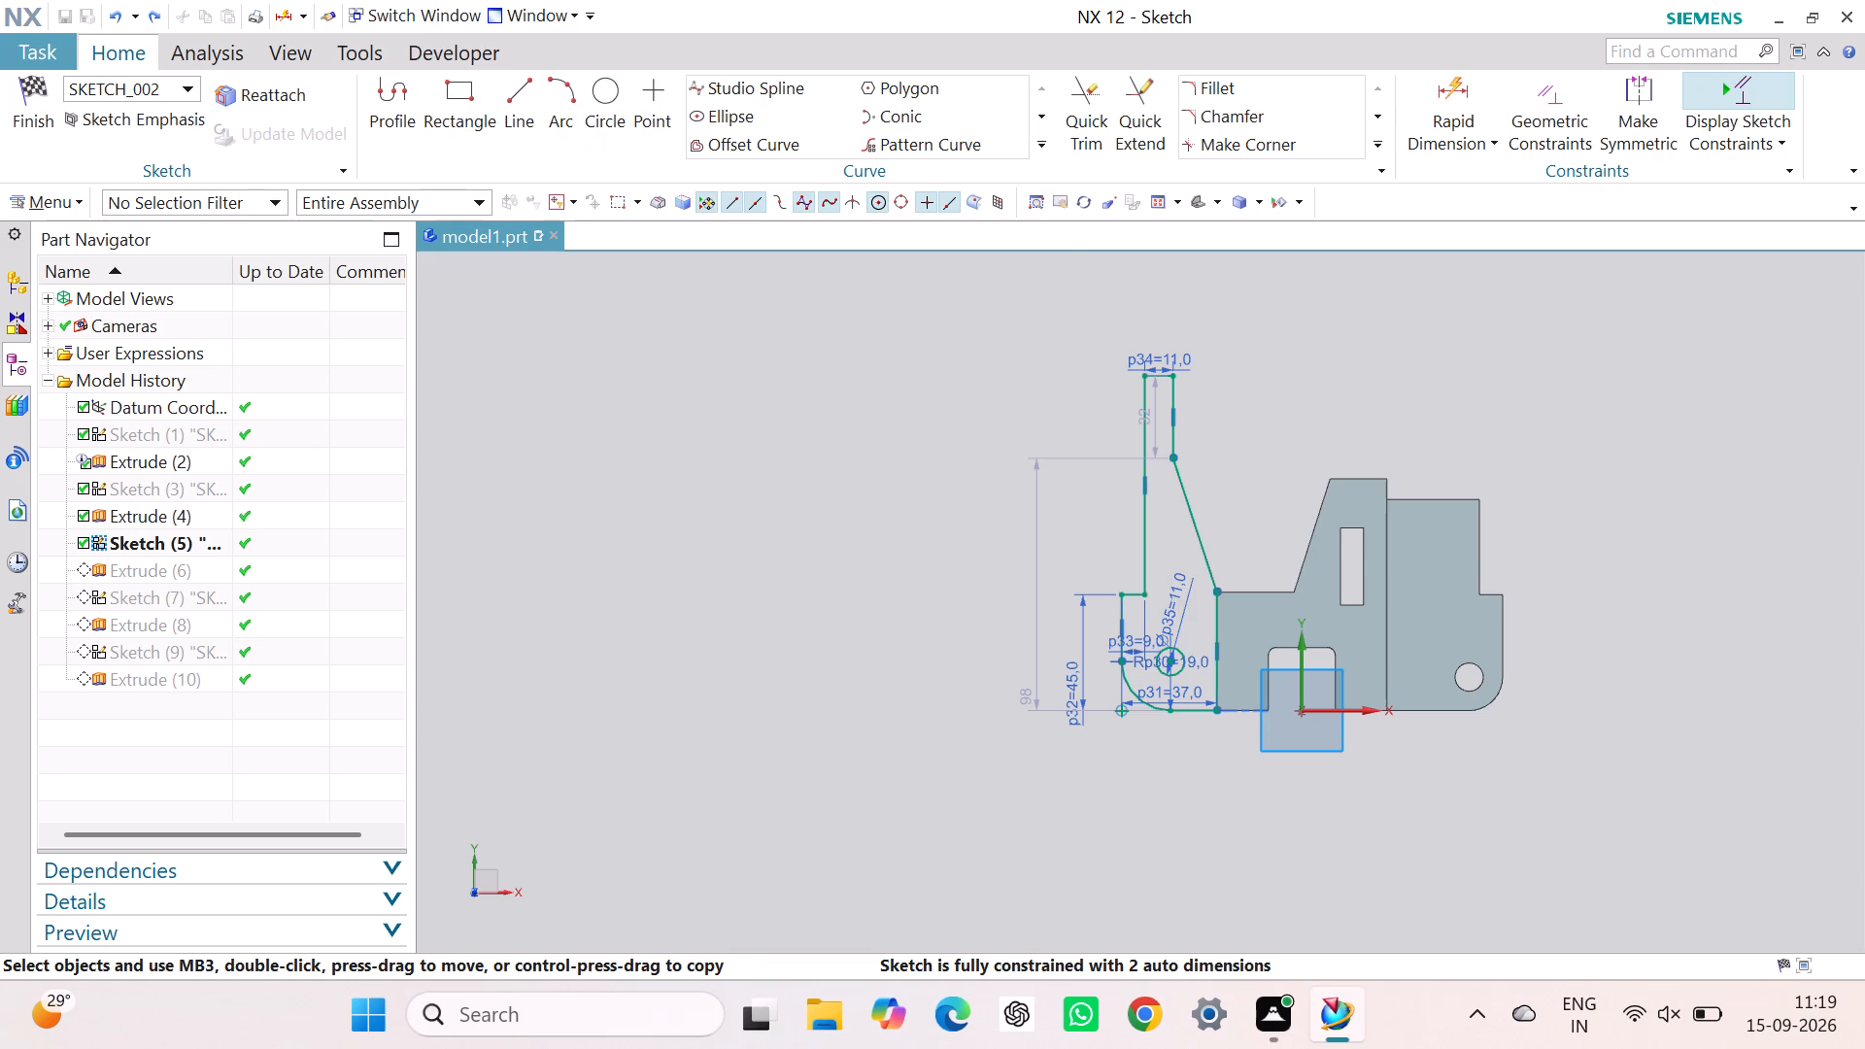
Finish editing Sketch (5) and return to the full model.
left_click(23, 85)
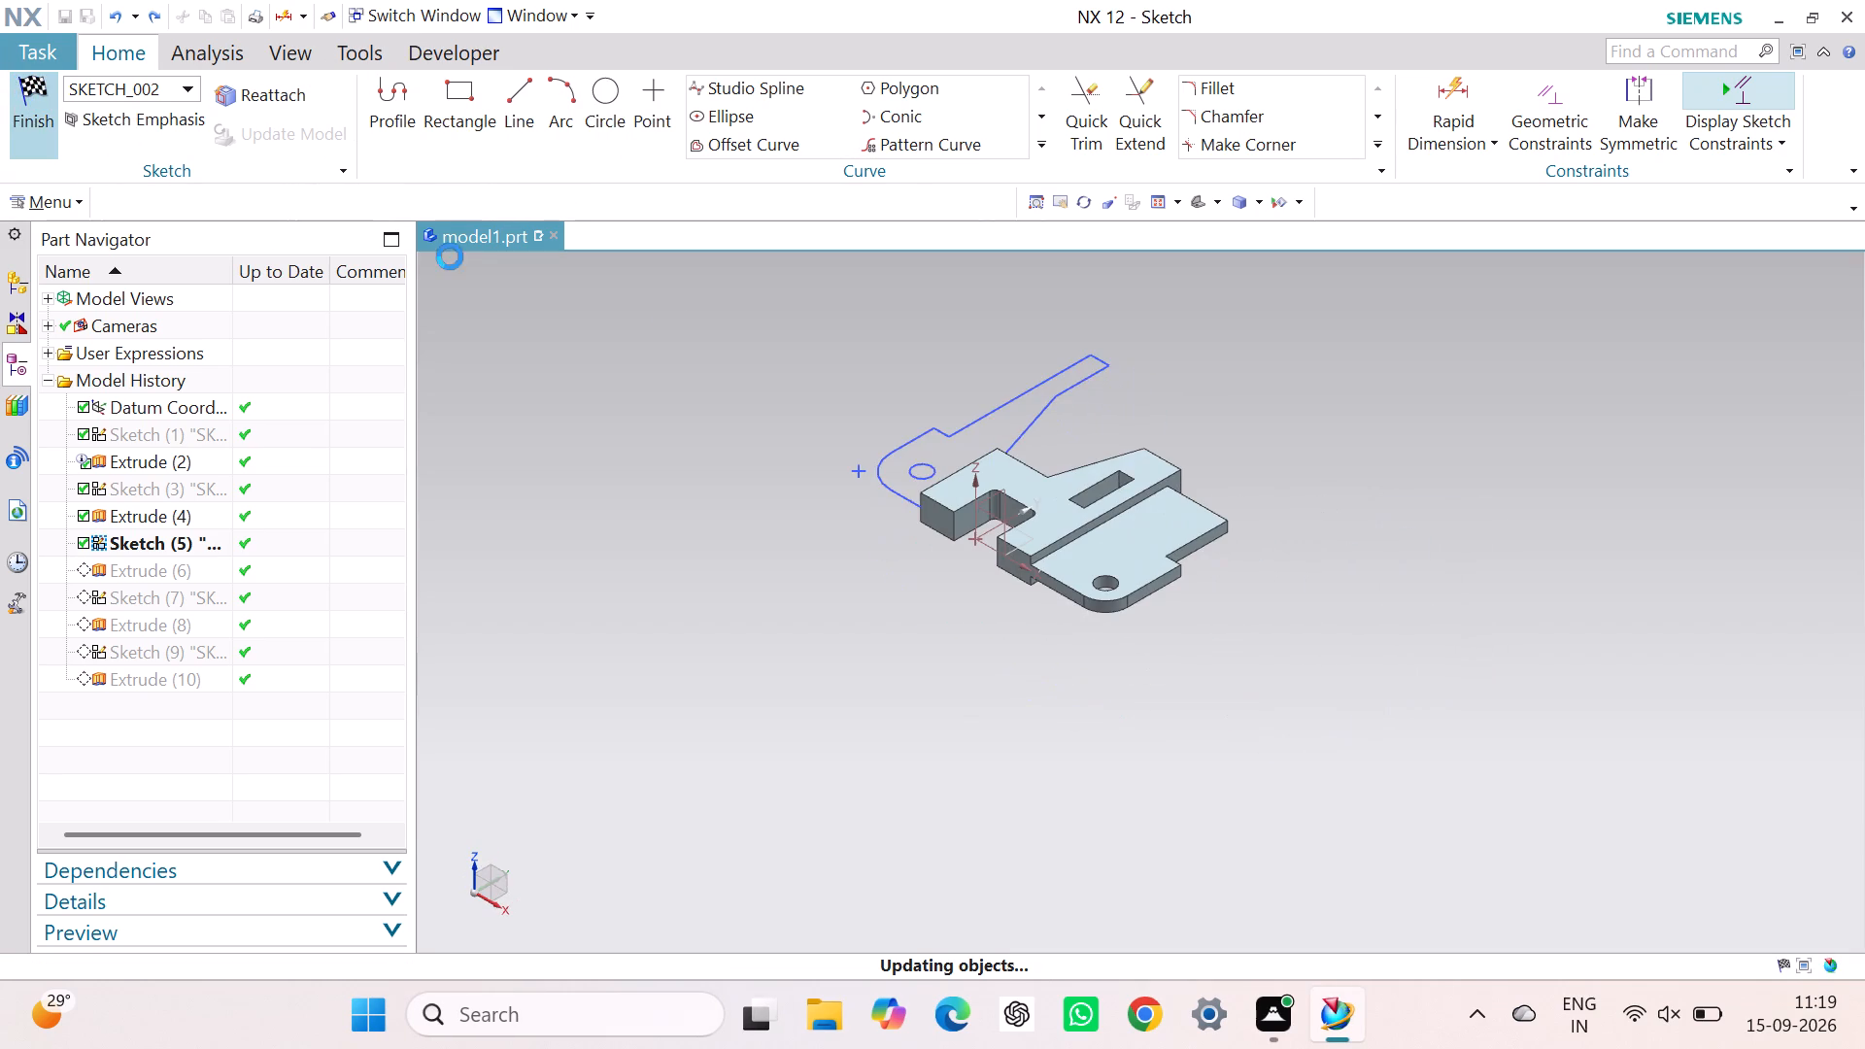
scroll(1095, 413, "down", 1)
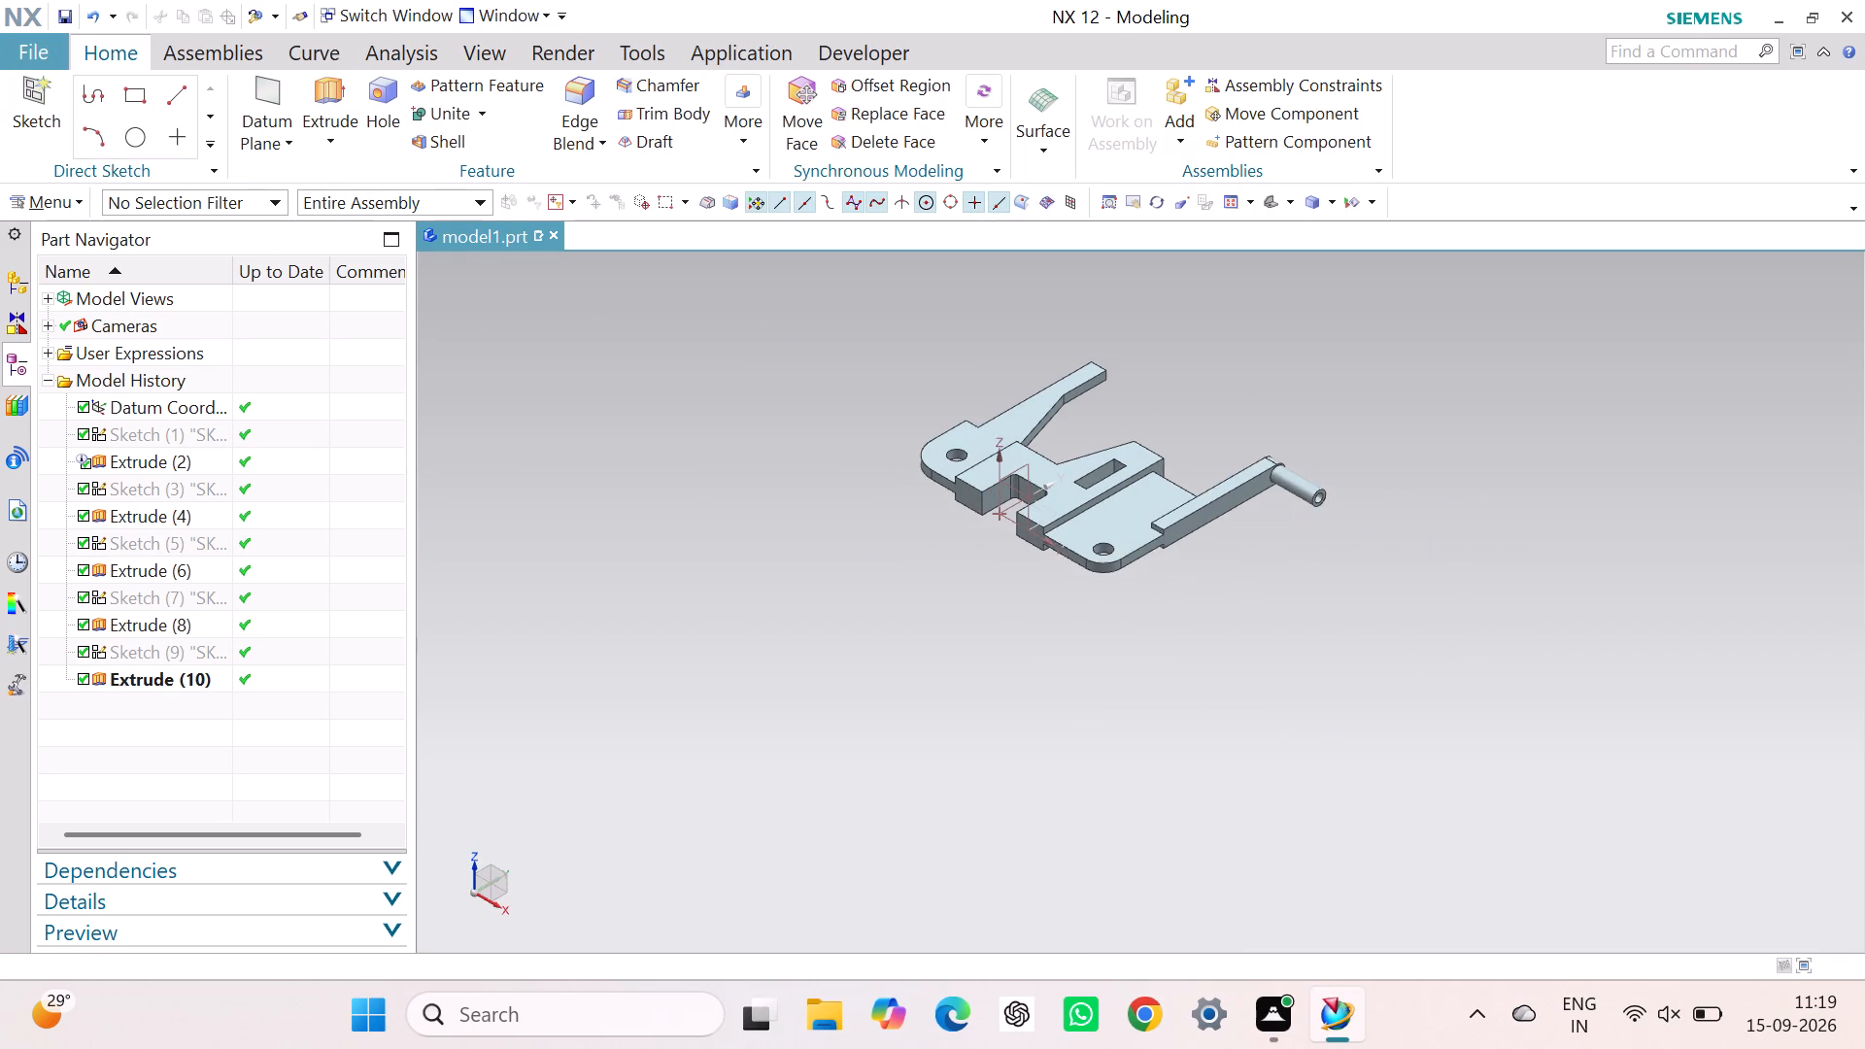
scroll(1092, 402, "up", 2)
left_click(892, 335)
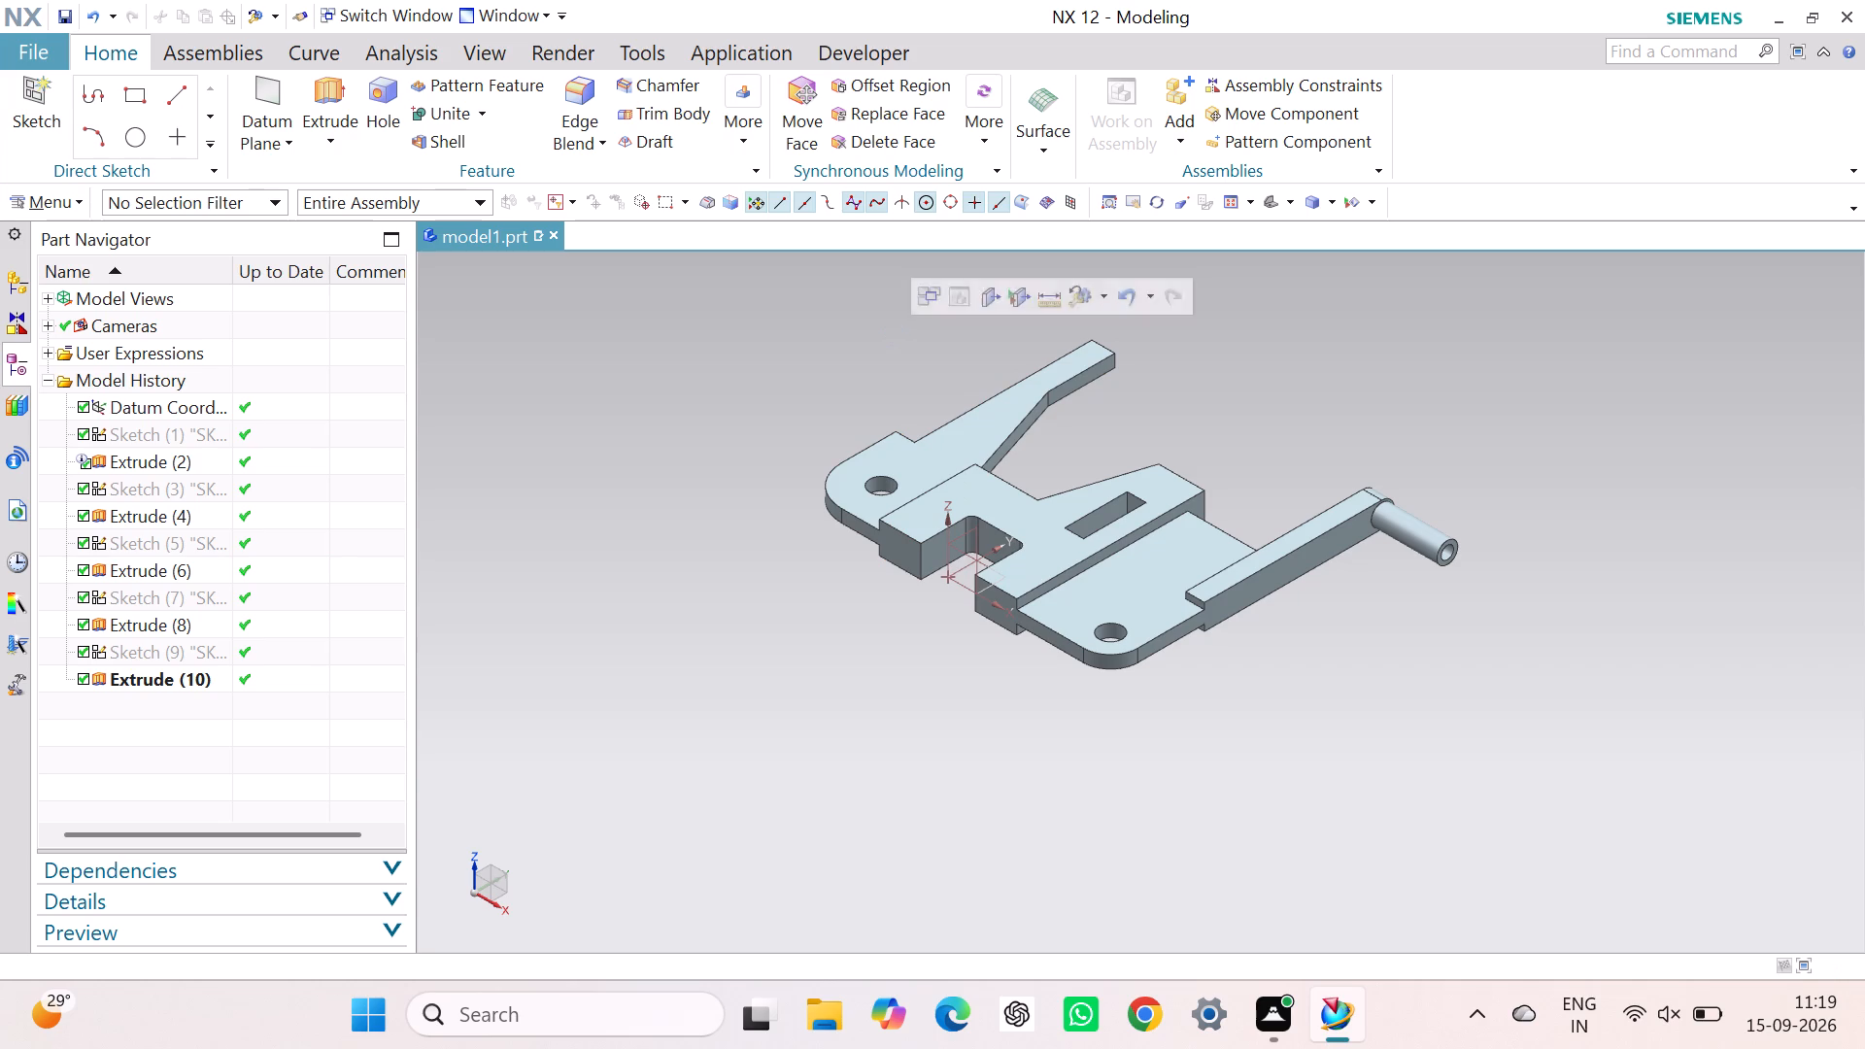
Create a task-environment sketch on the outer side face of the arm on the flange opposite the pin.
left_click(13, 196)
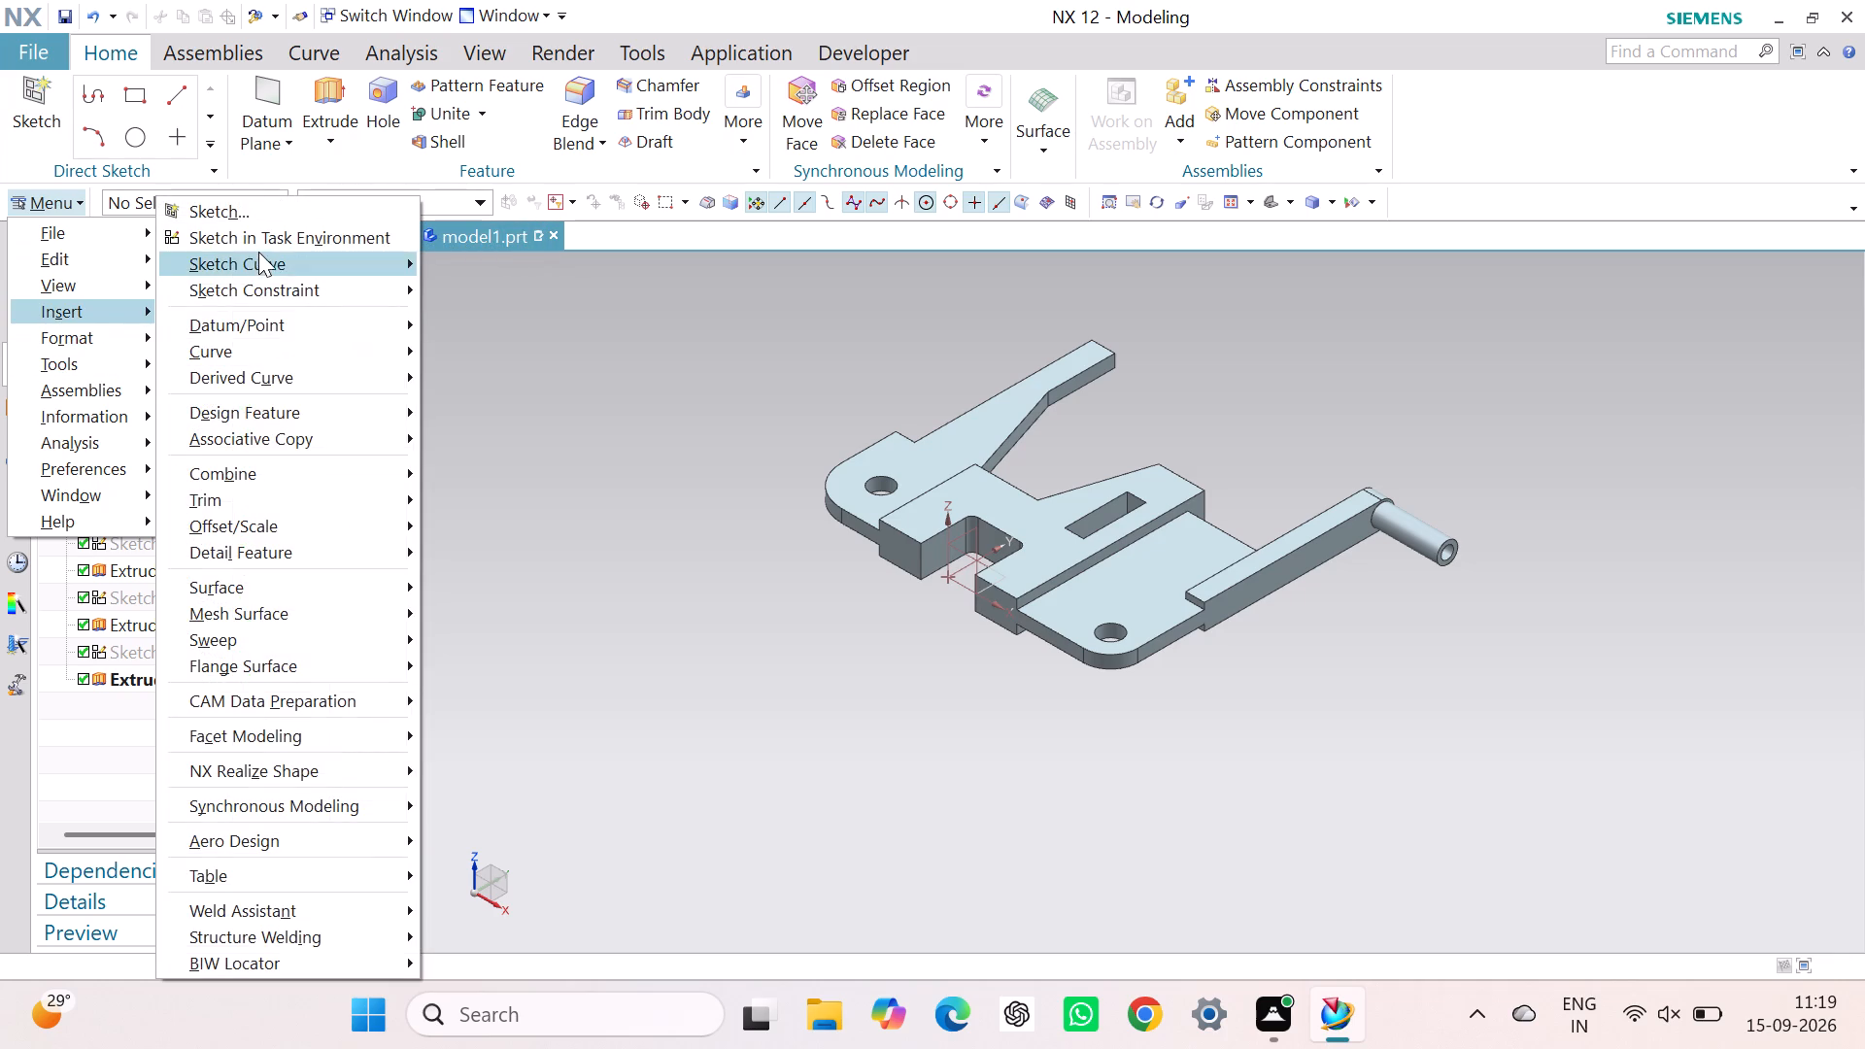
left_click(270, 242)
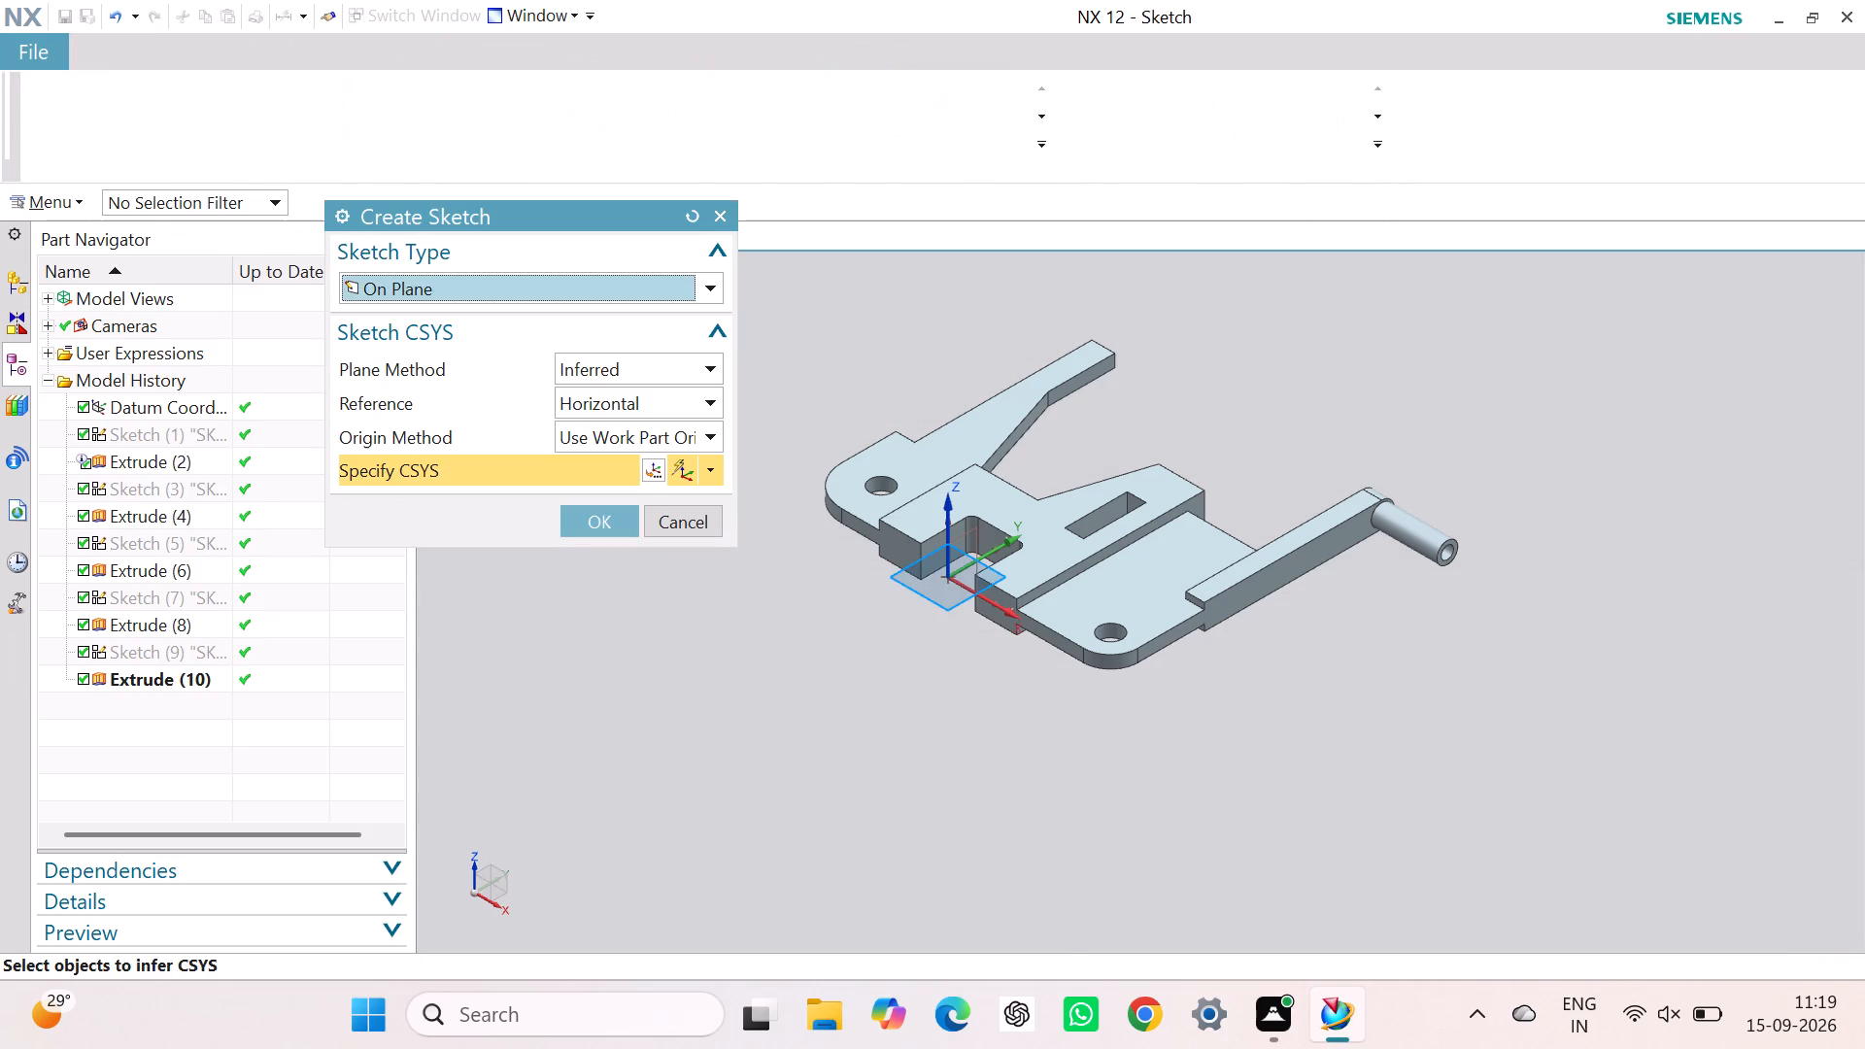
middle_click_drag(825, 363, 1007, 533)
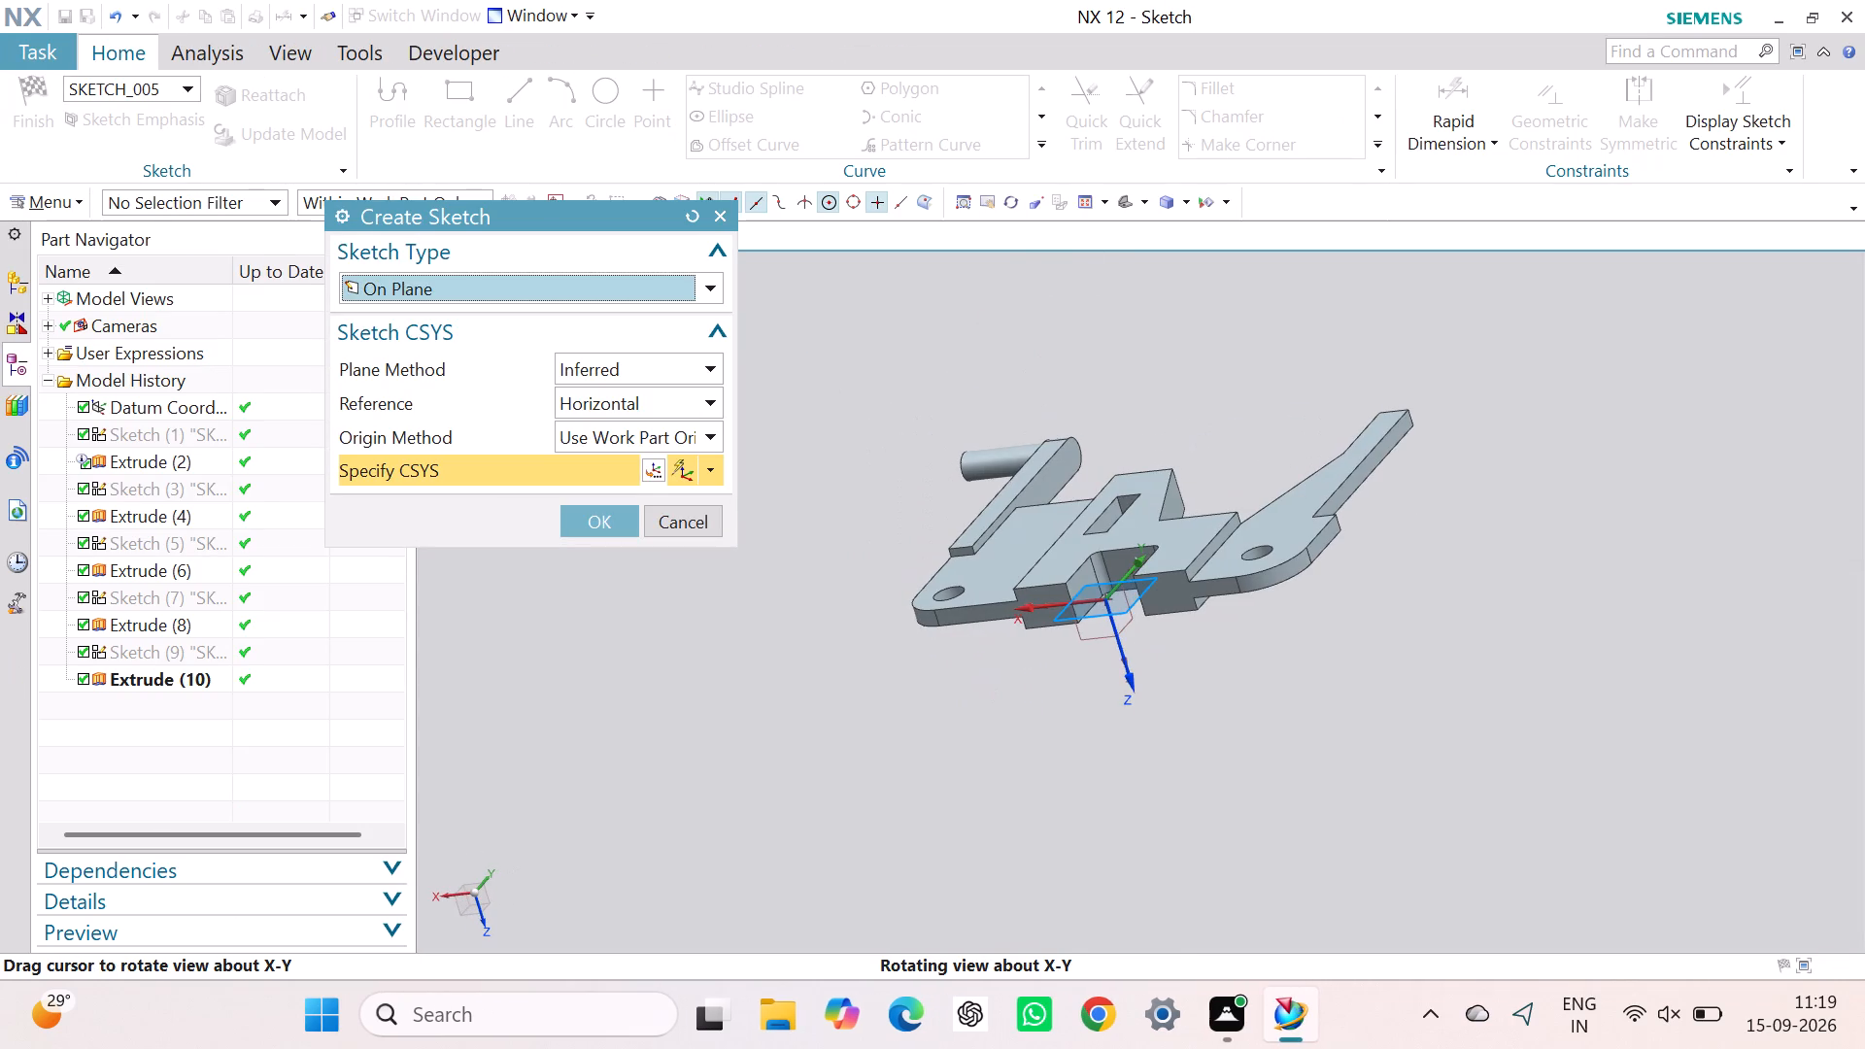
middle_click_drag(1007, 533, 1002, 535)
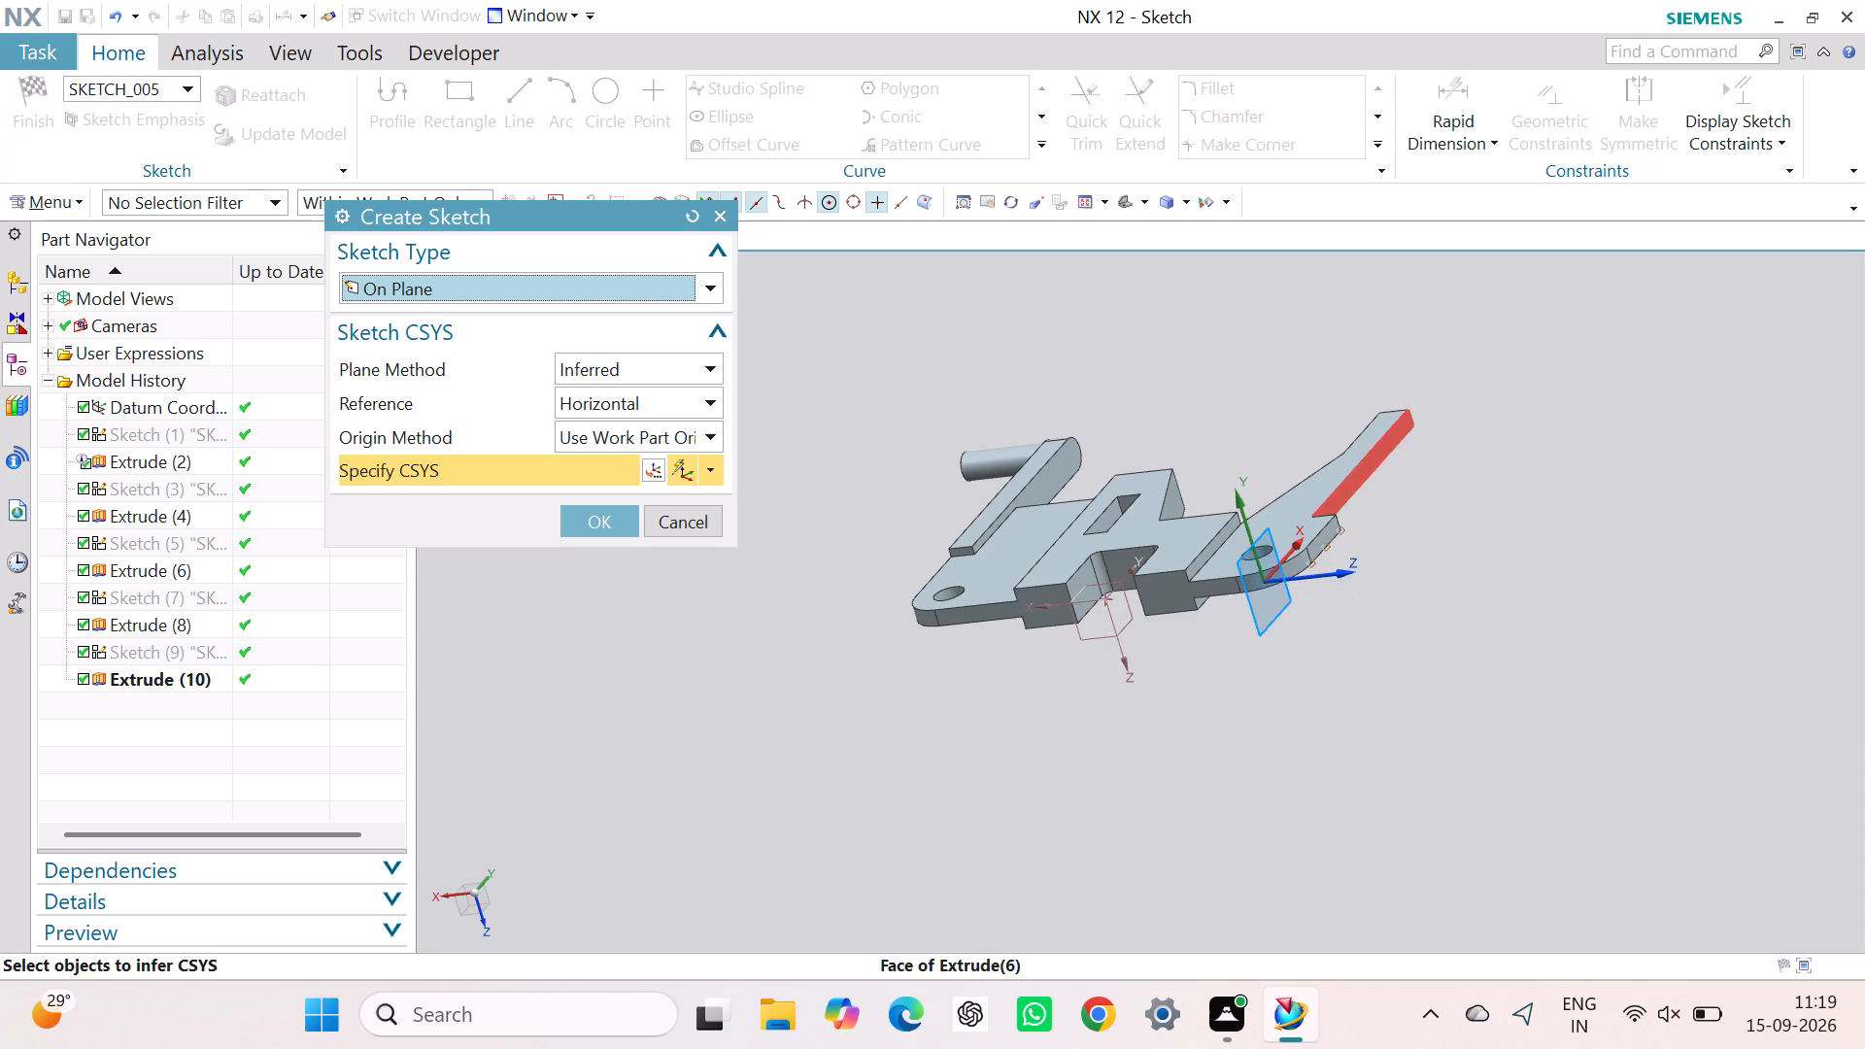
left_click(1353, 485)
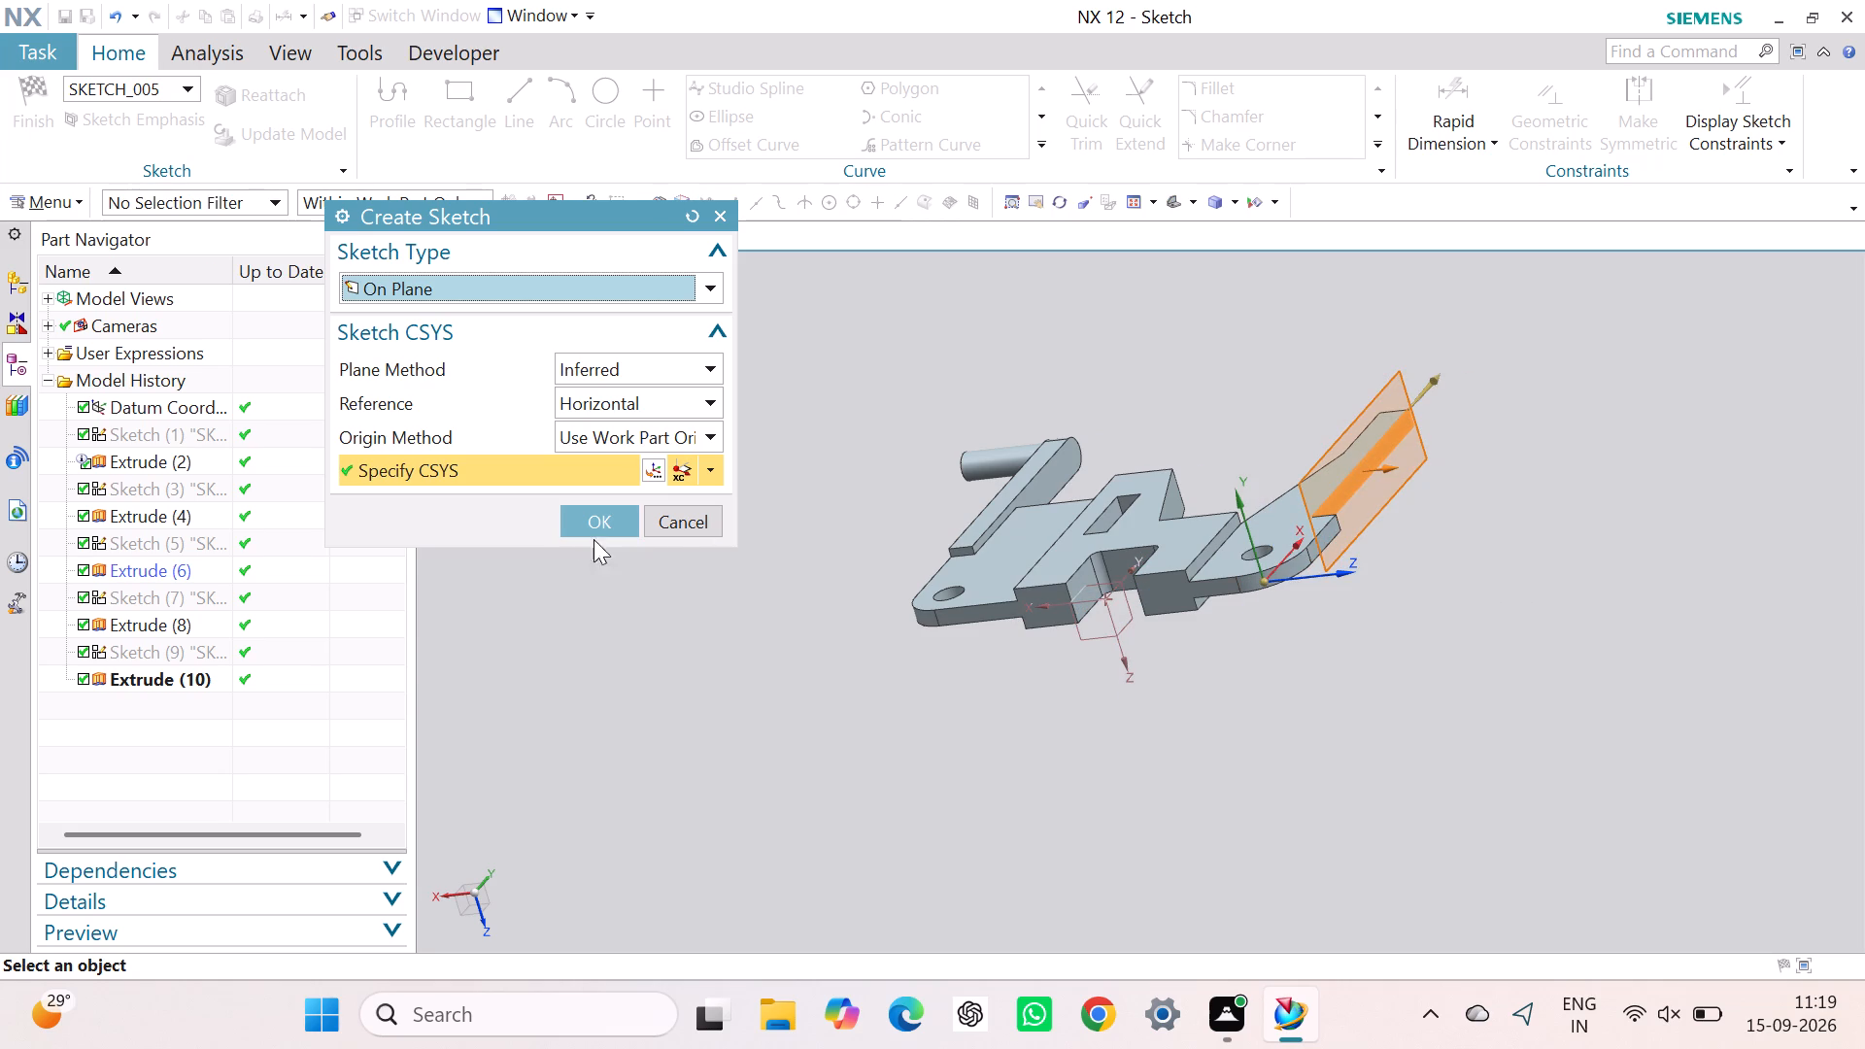
left_click(586, 523)
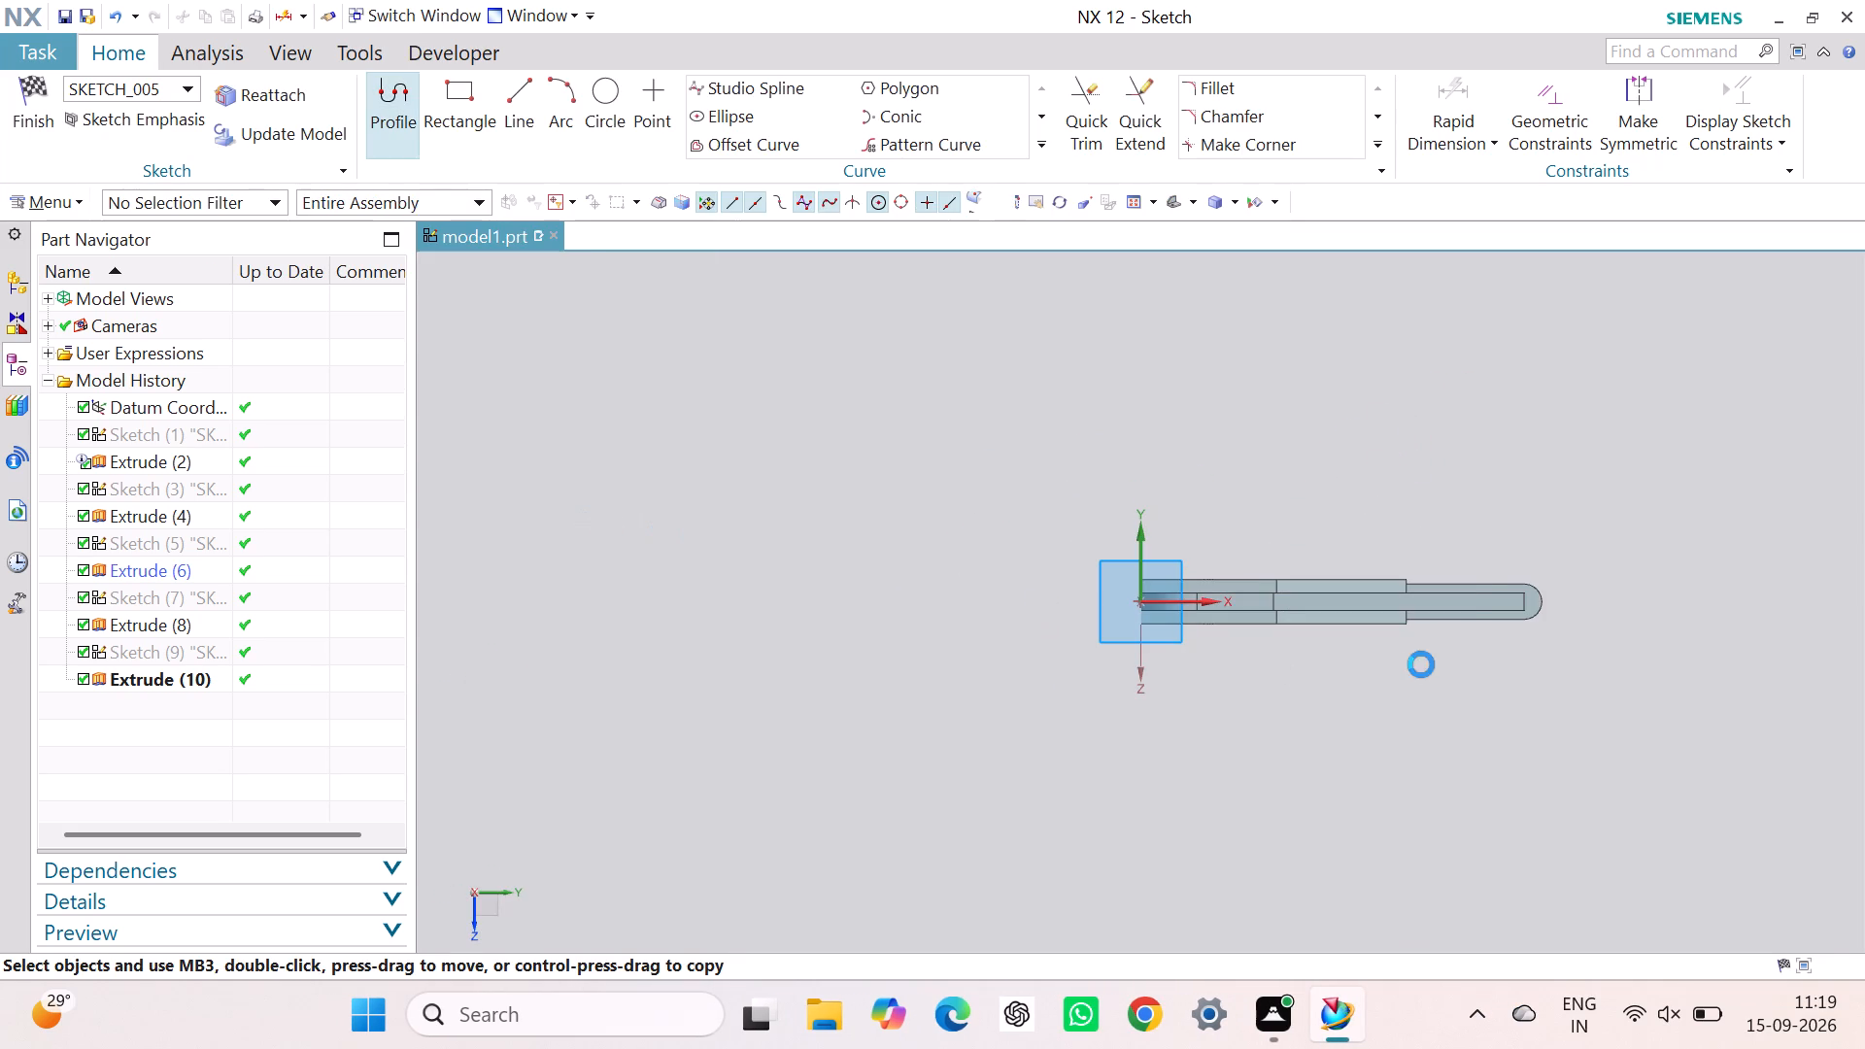
Sketch a horizontal rectangle about 94 by 11 mm around the arm's straight end section, extending past the rounded bar end behind it.
scroll(1460, 592, "down", 1)
scroll(1429, 594, "up", 5)
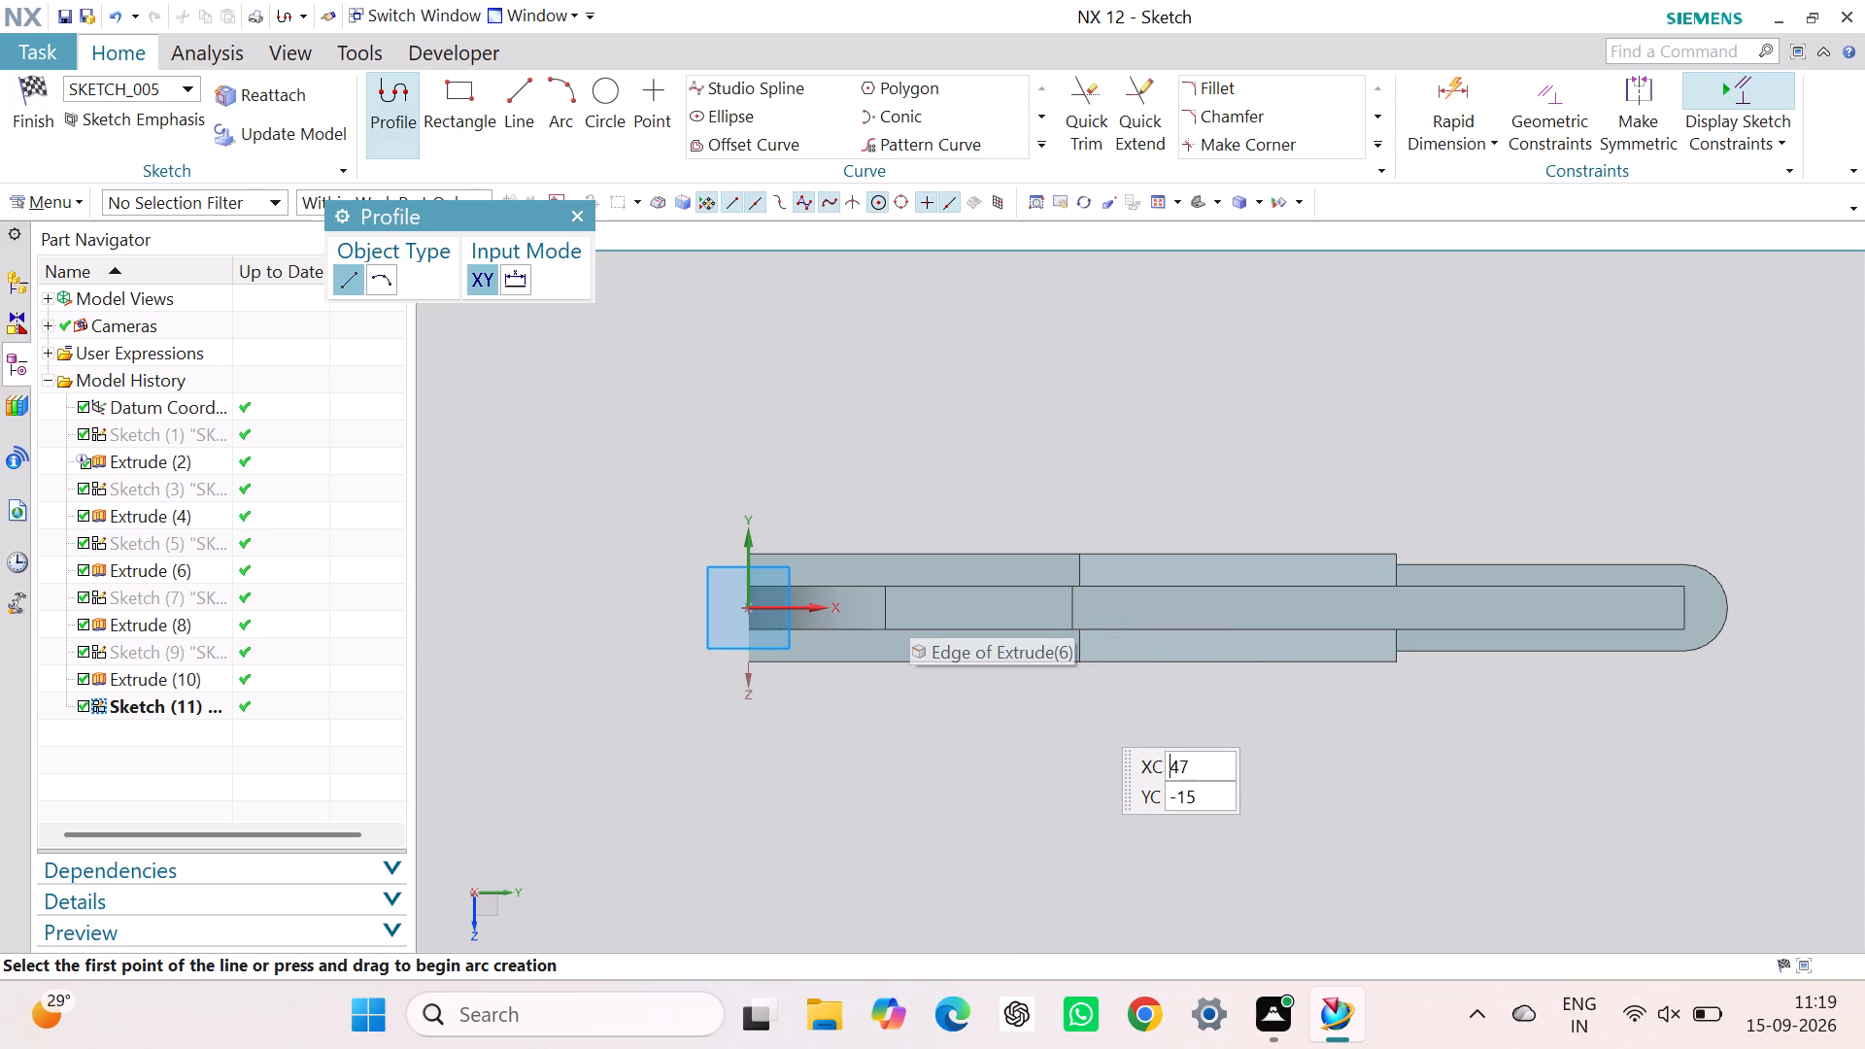
middle_click_drag(1089, 720, 1085, 736)
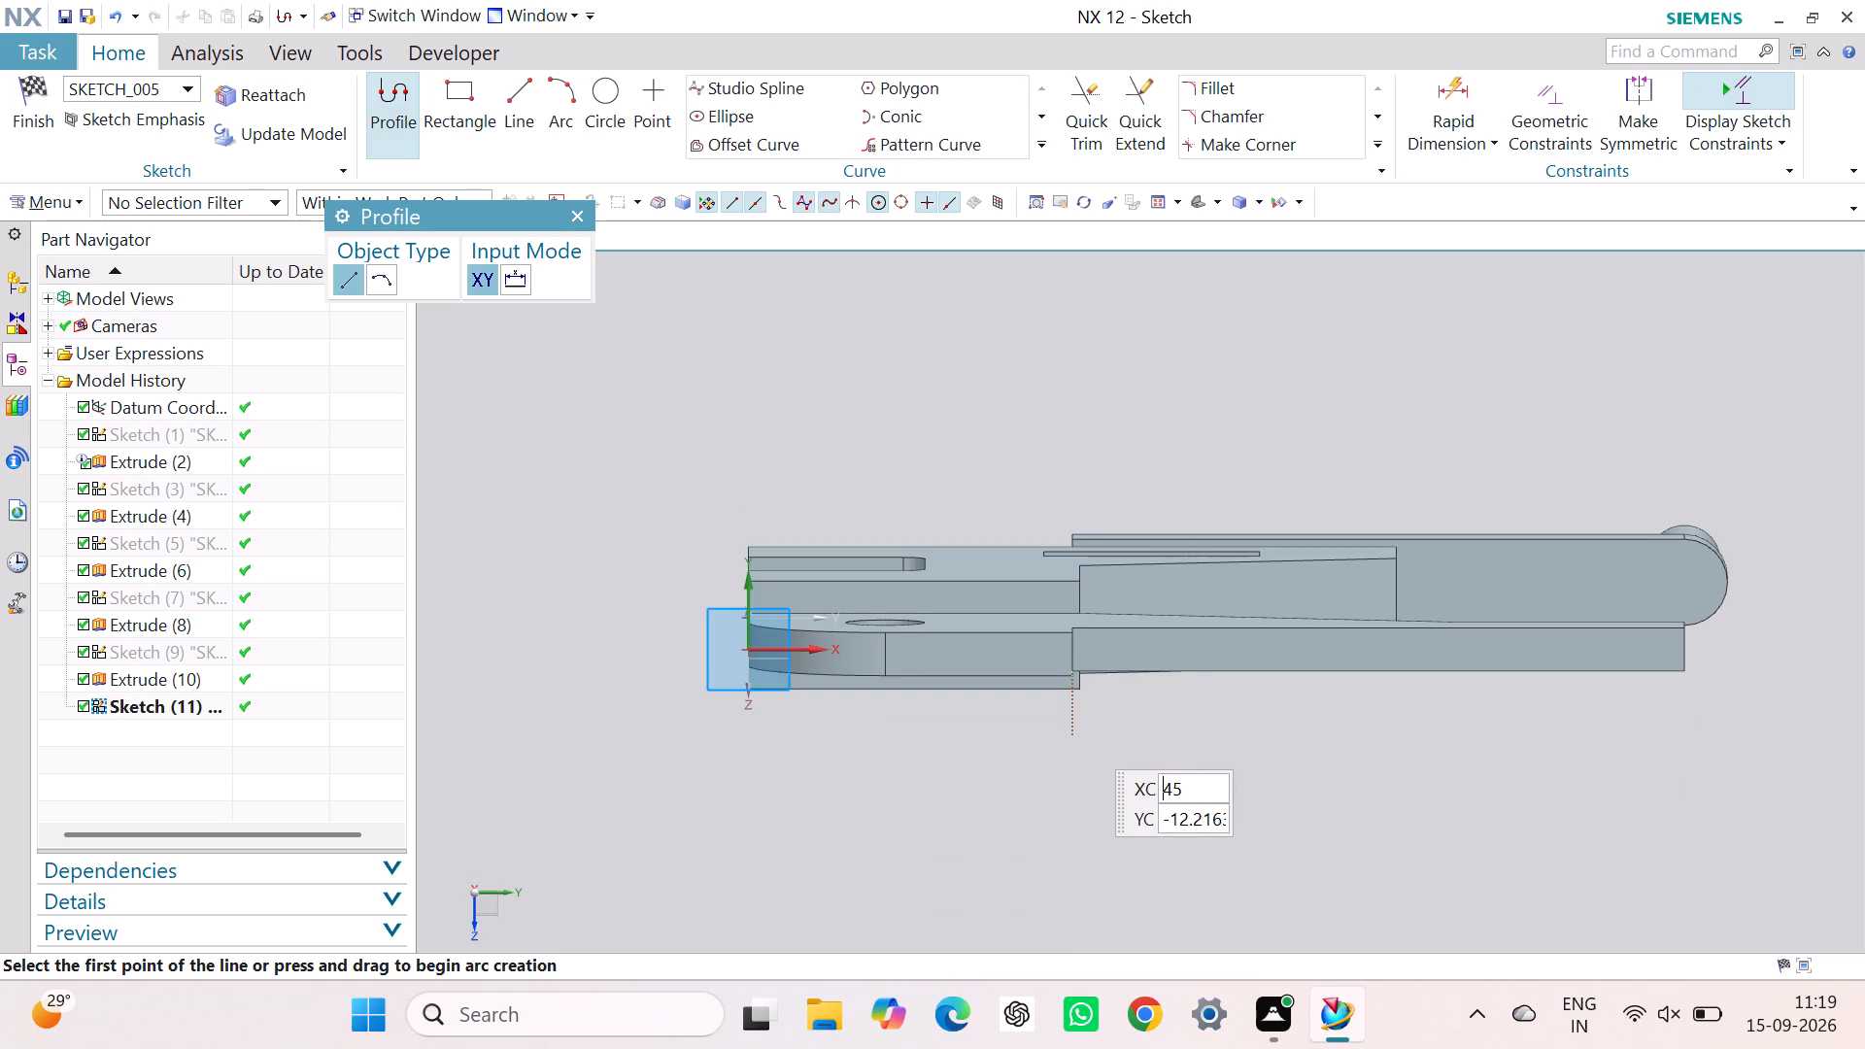
key("F8")
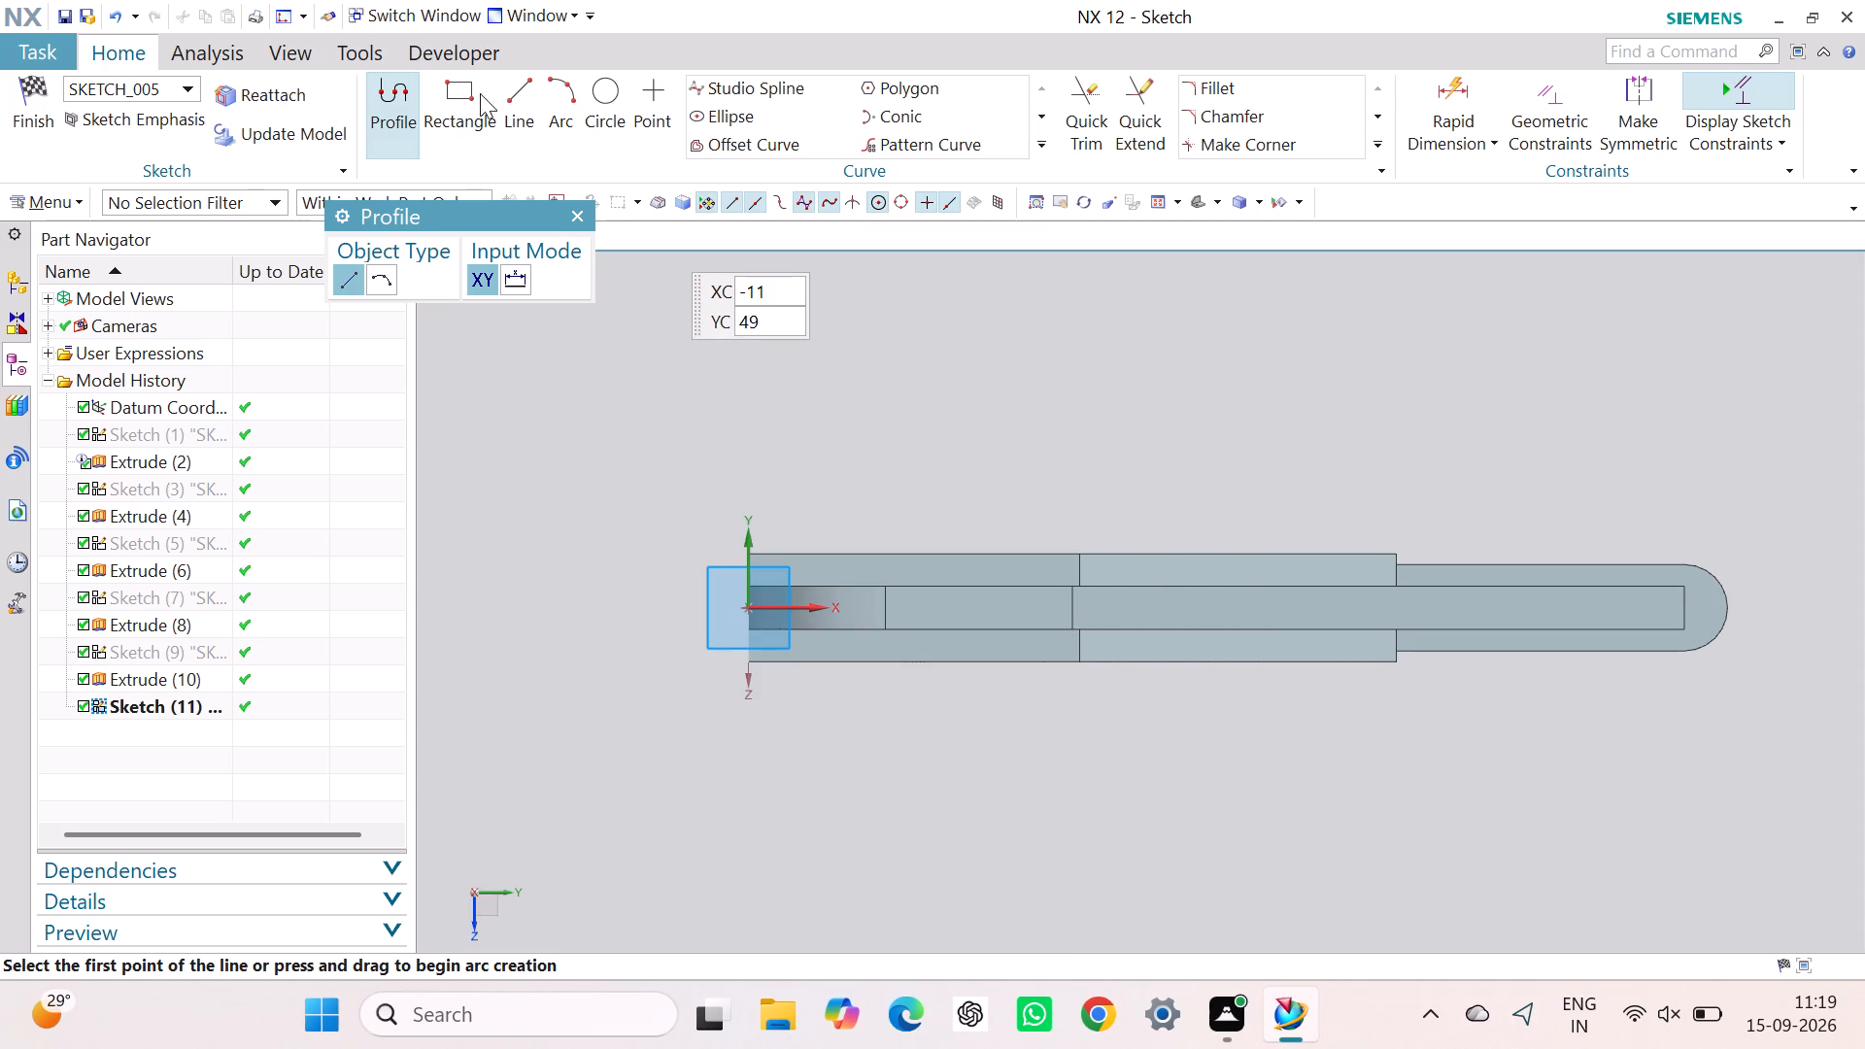
left_click(443, 87)
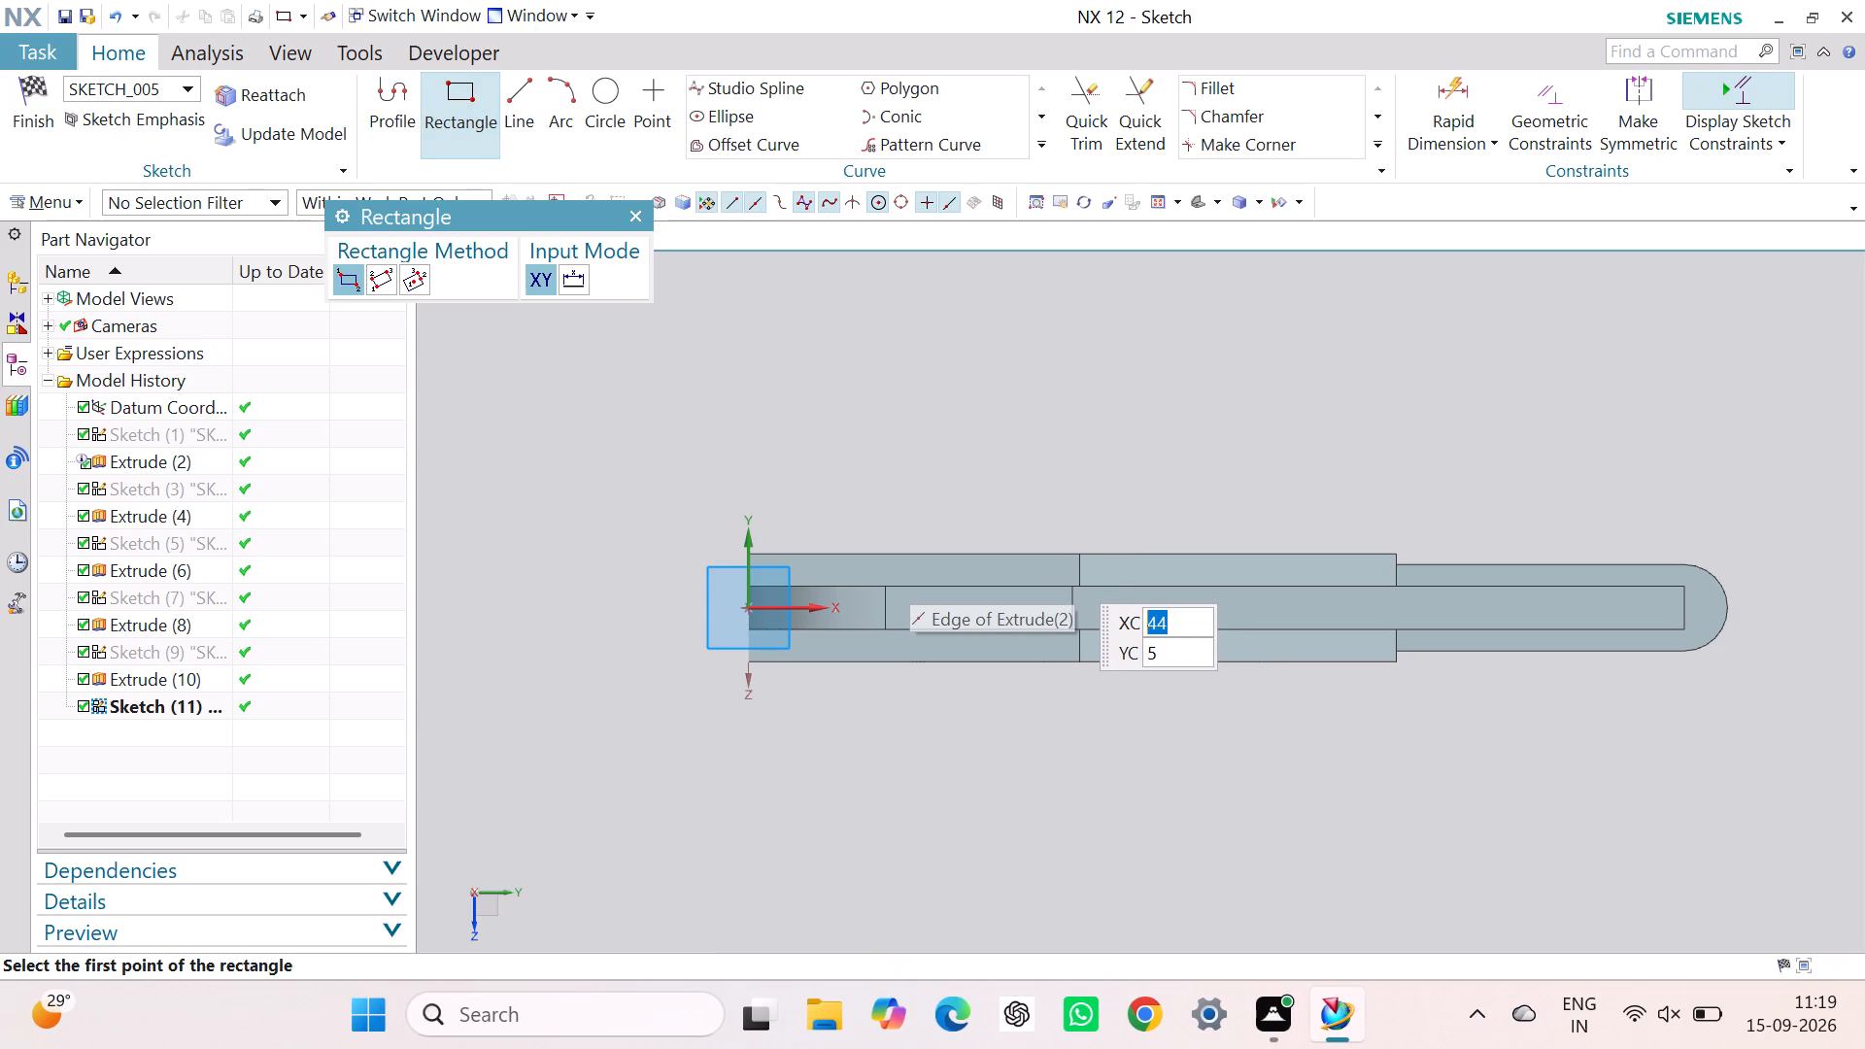
left_click(1068, 571)
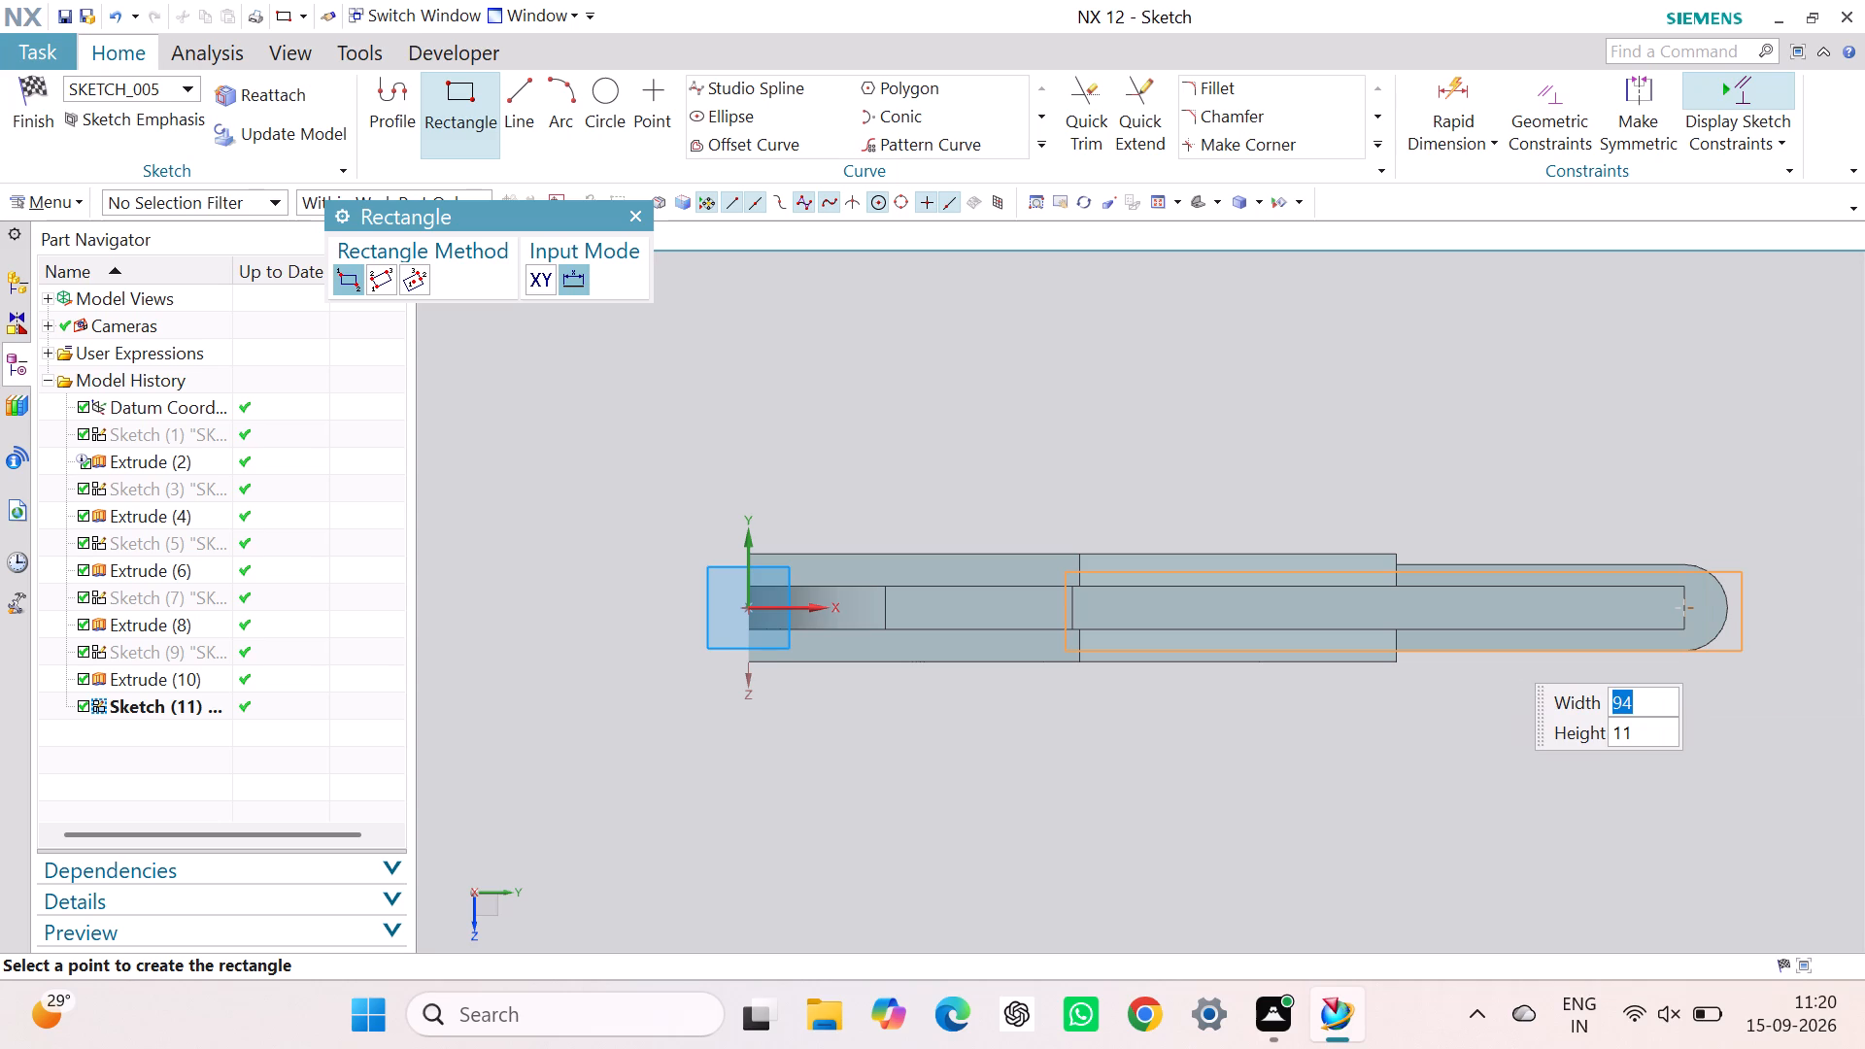
left_click(1741, 651)
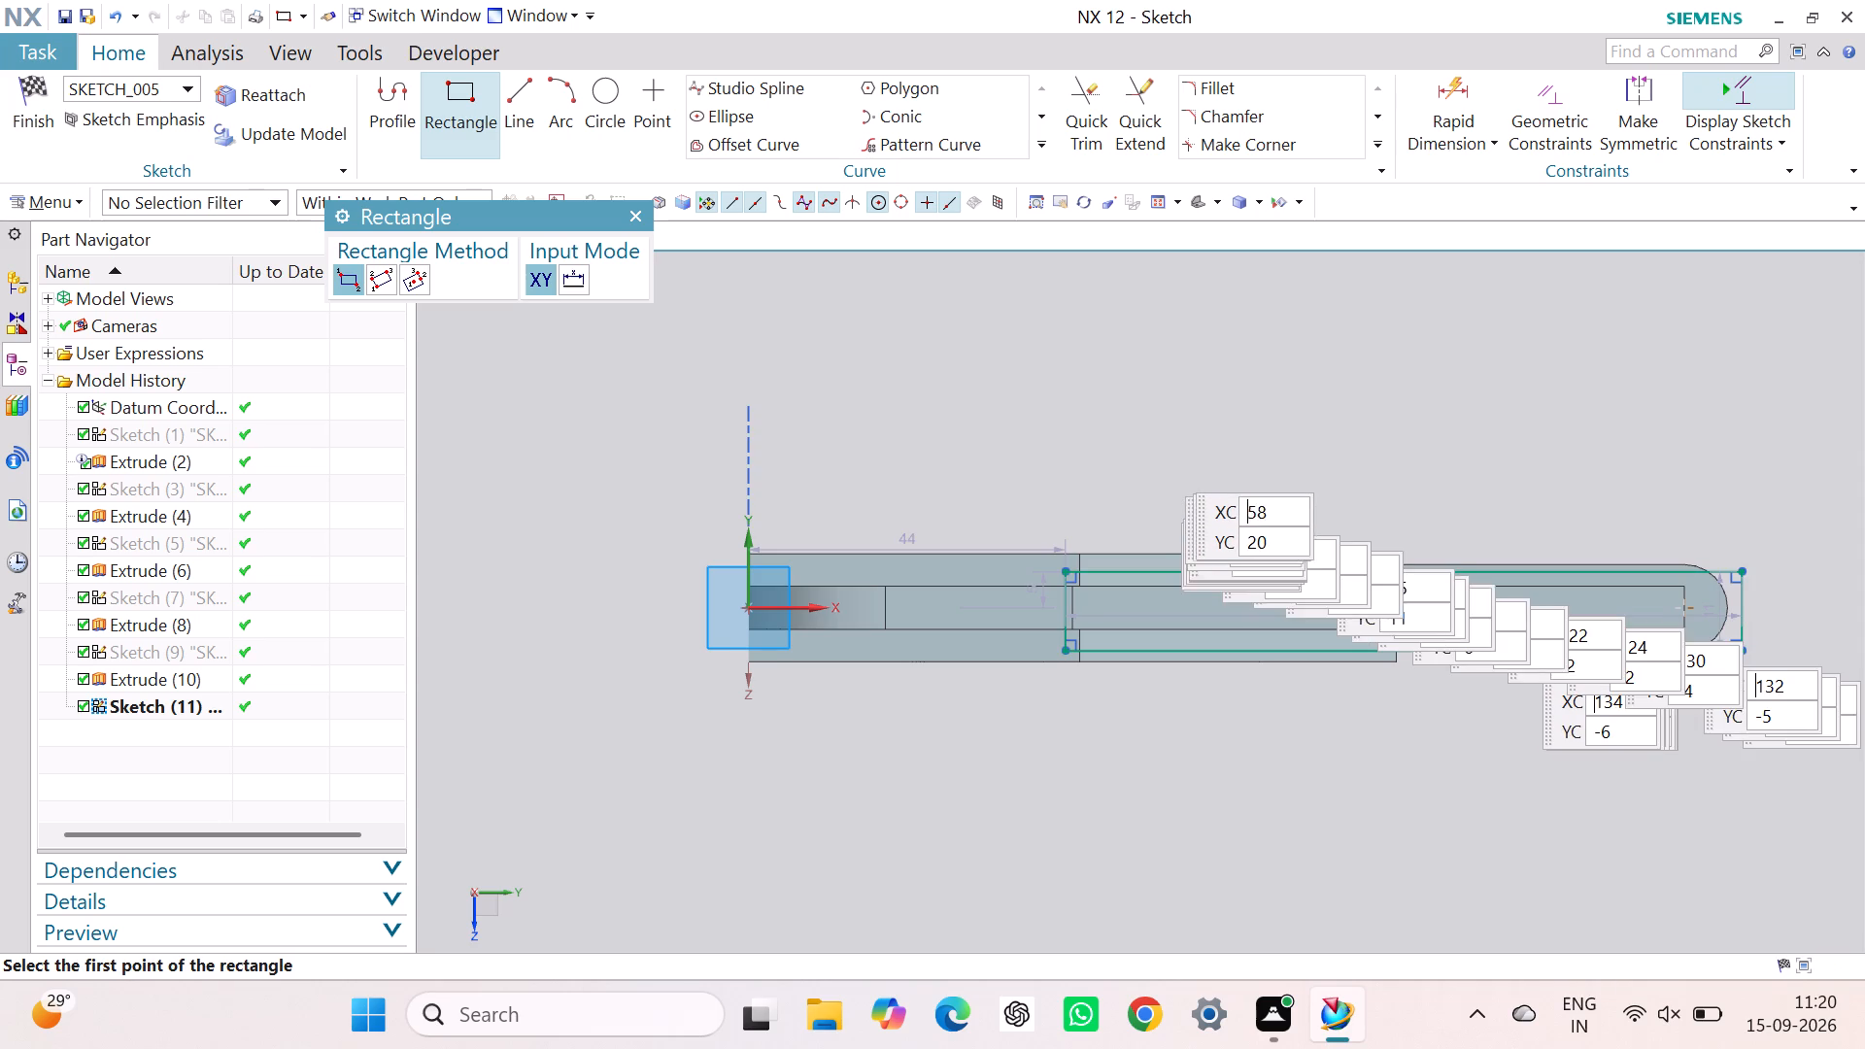
key("Escape")
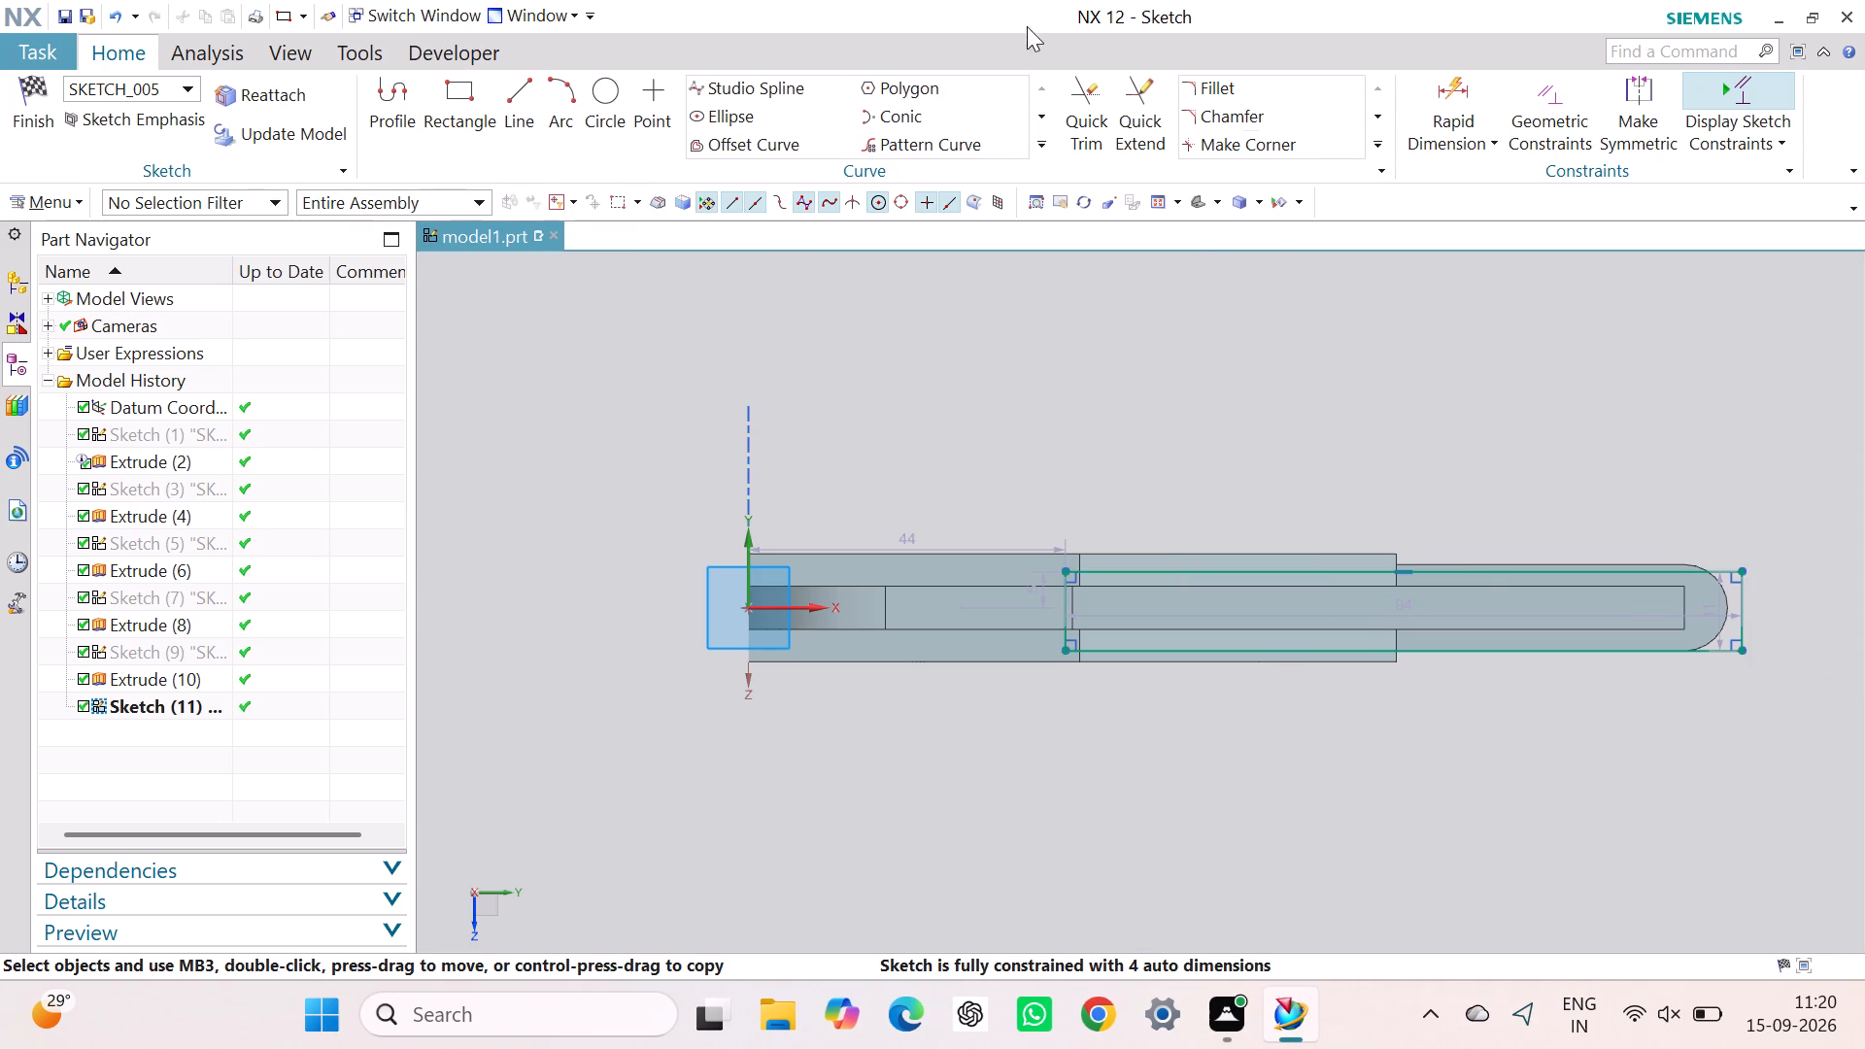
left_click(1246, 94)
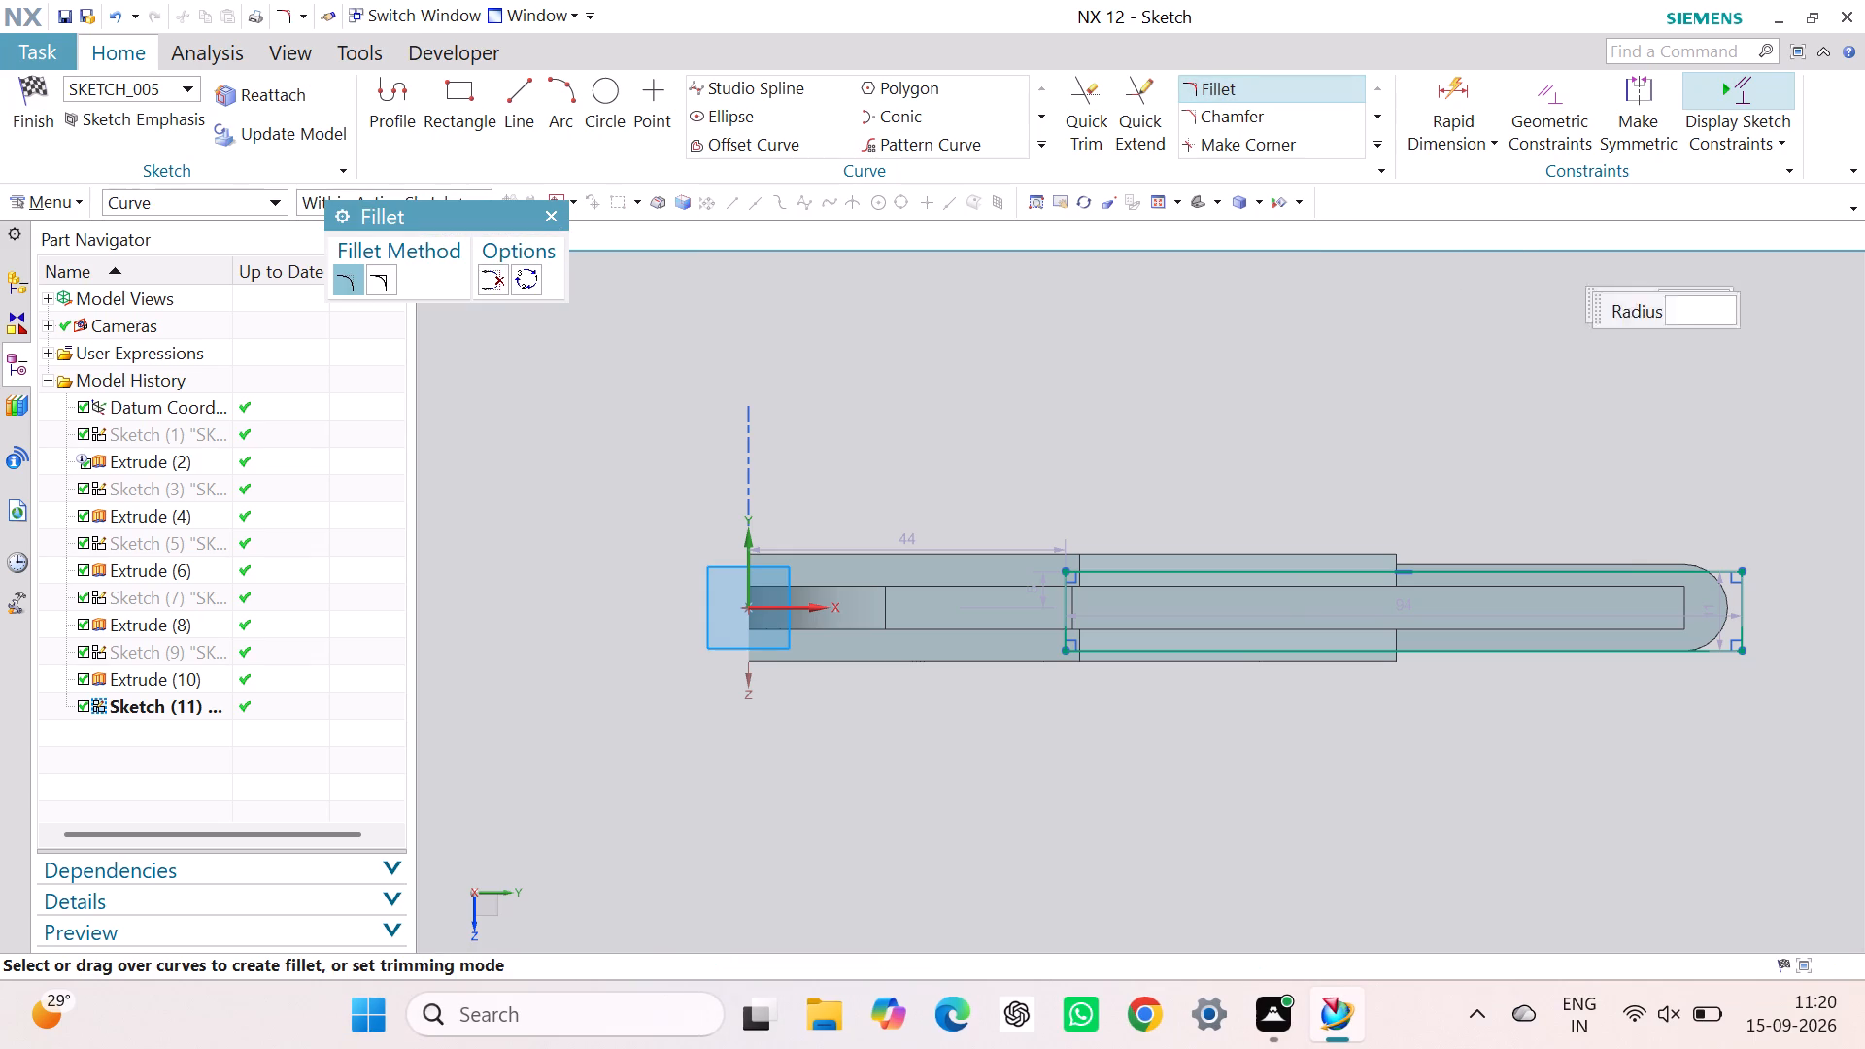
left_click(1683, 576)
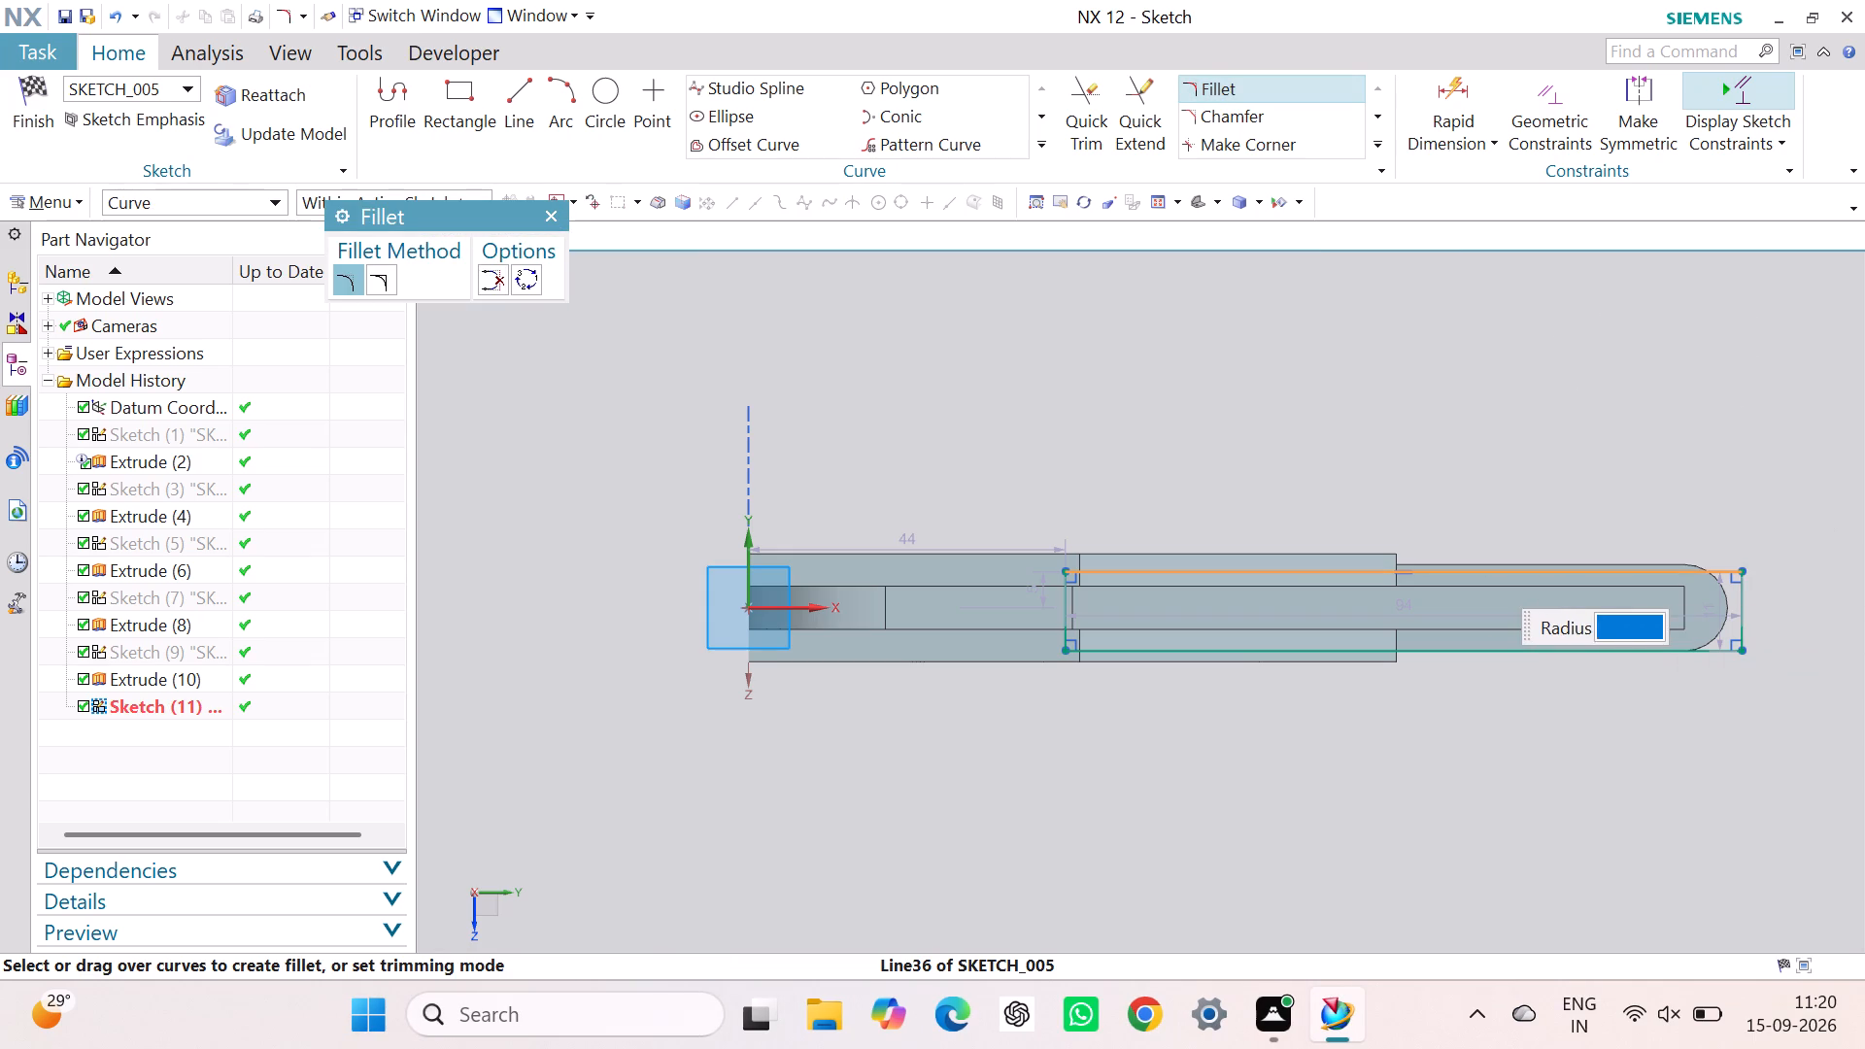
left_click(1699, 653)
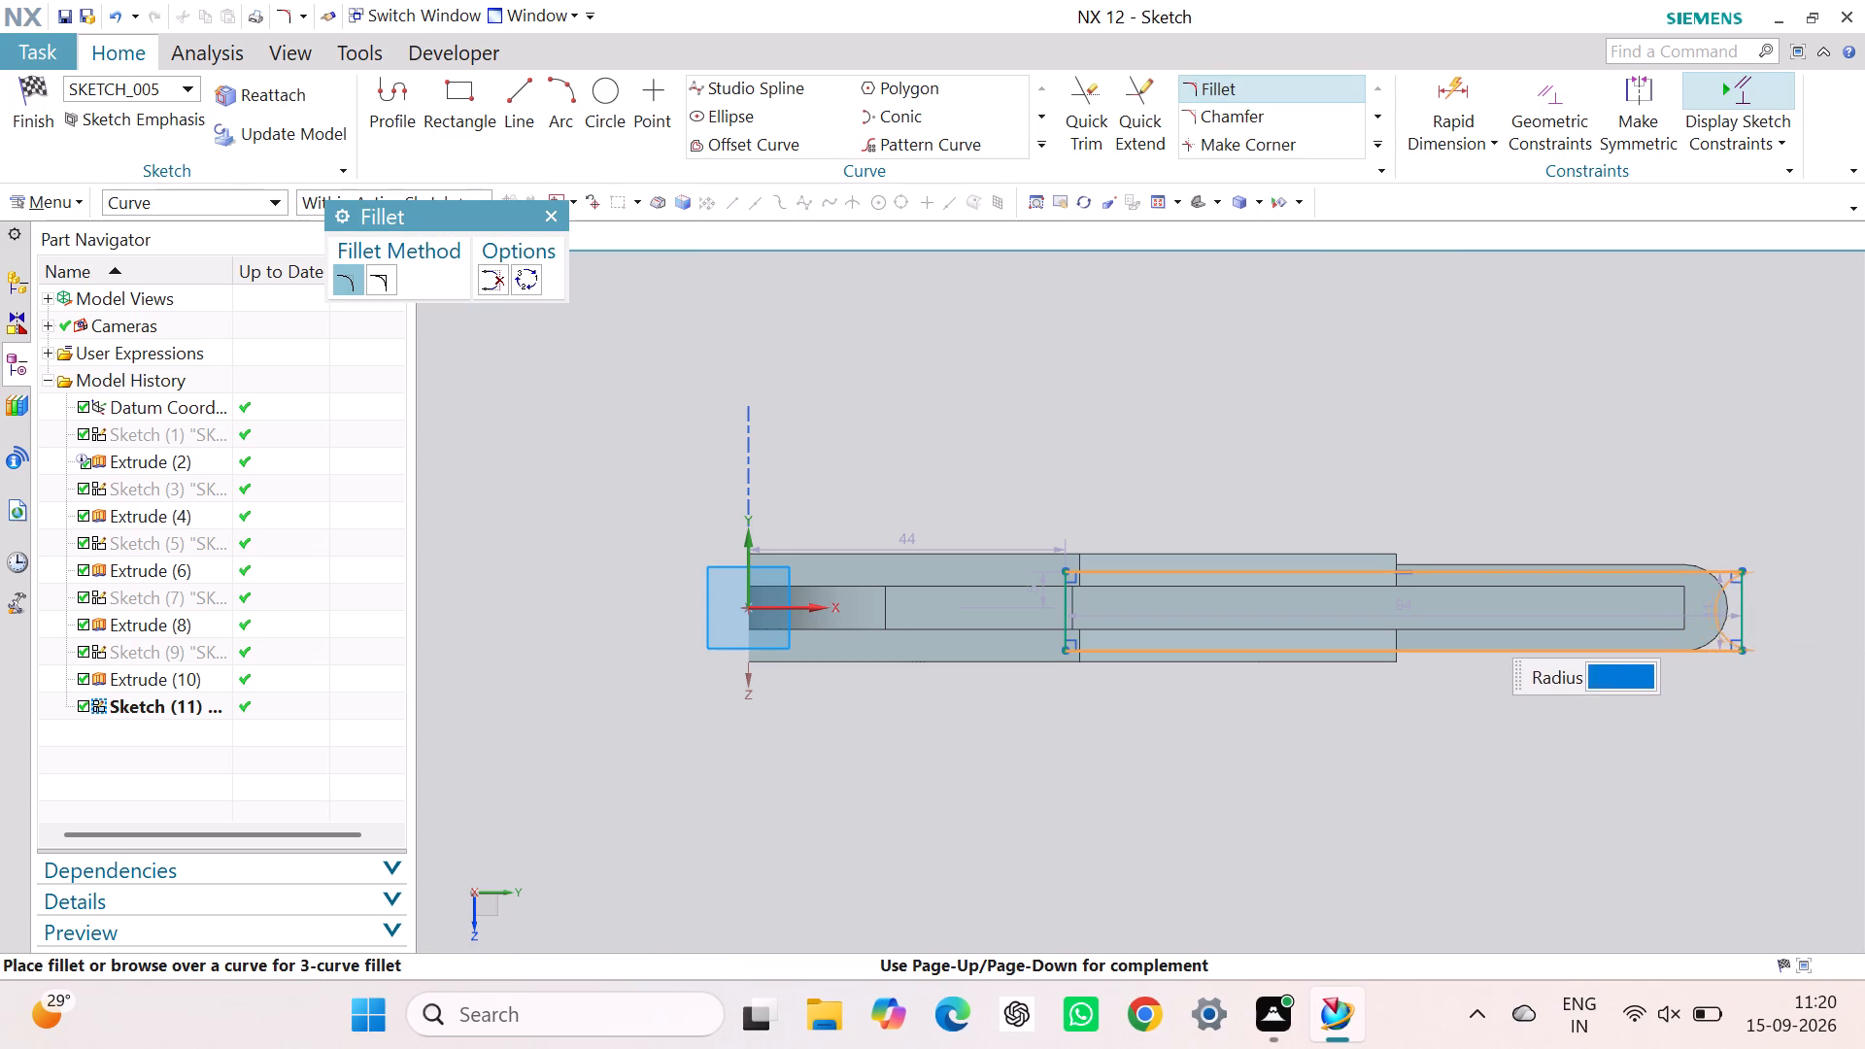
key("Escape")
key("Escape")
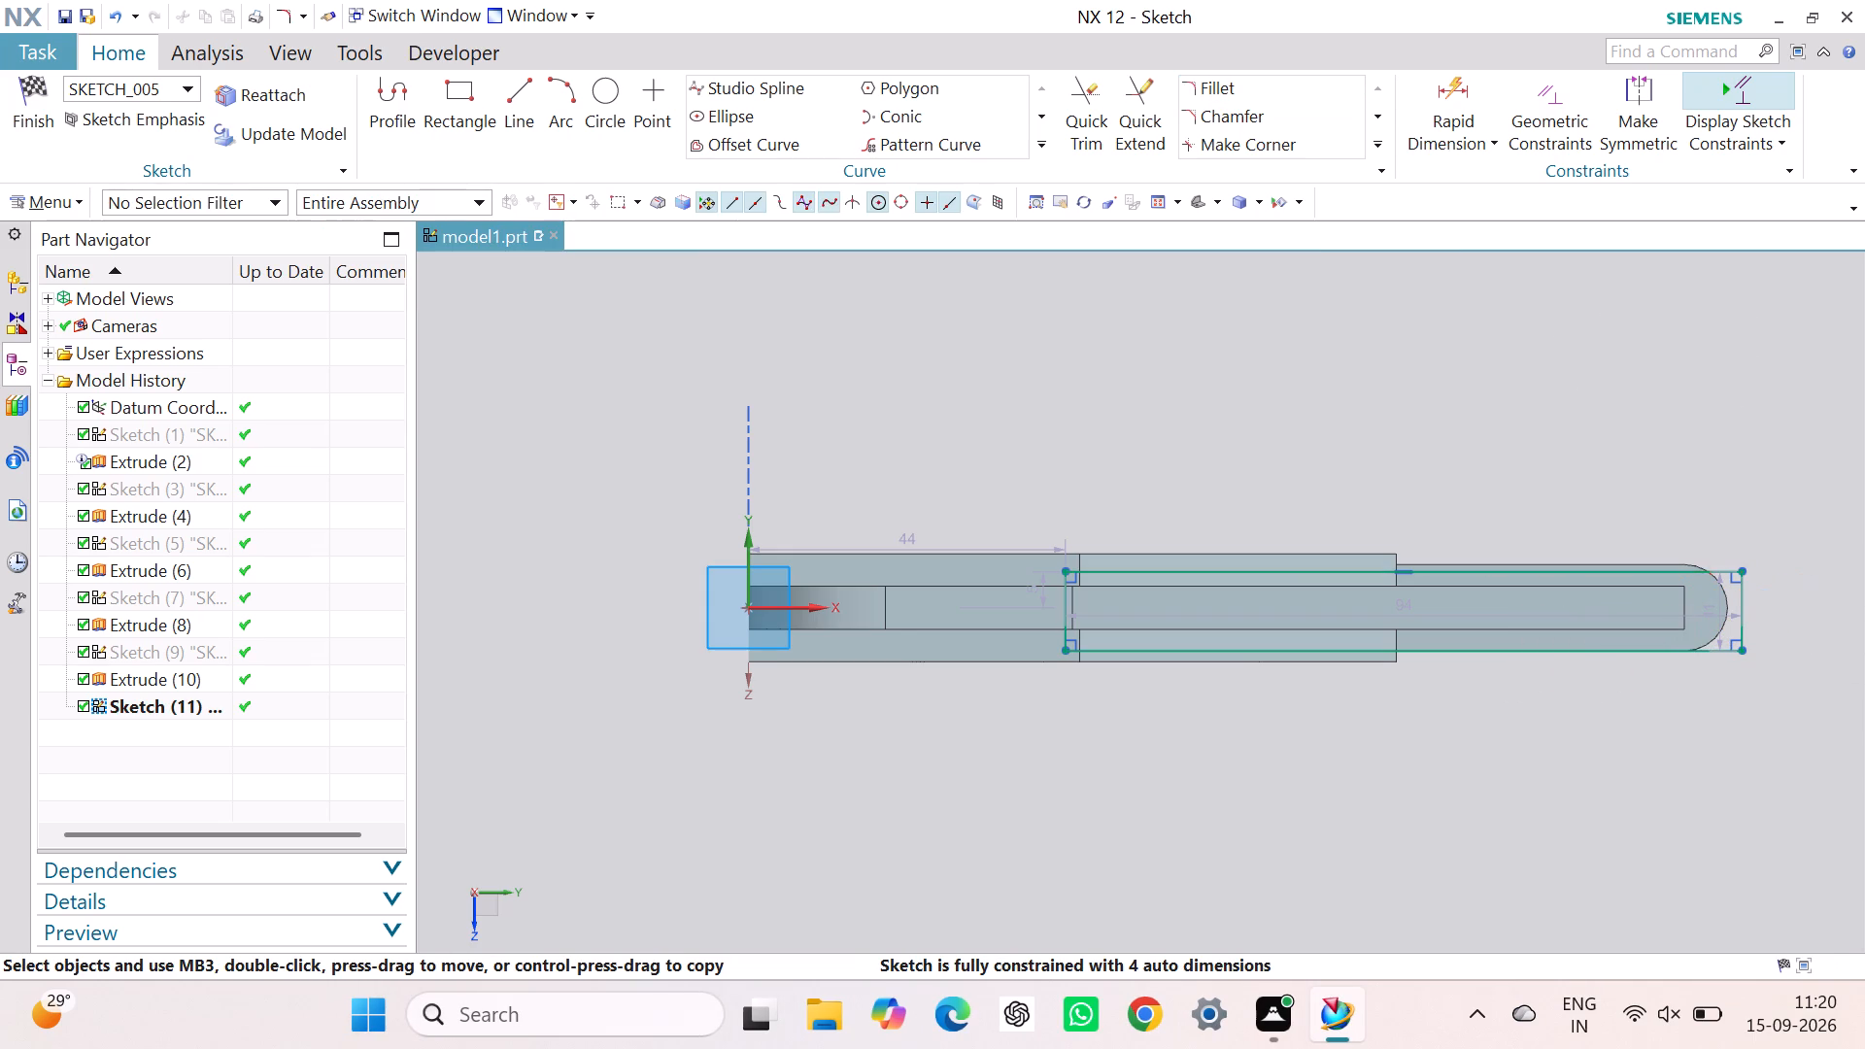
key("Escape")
Make the rectangle's two long edges symmetric about the sketch's horizontal axis.
left_click(1643, 106)
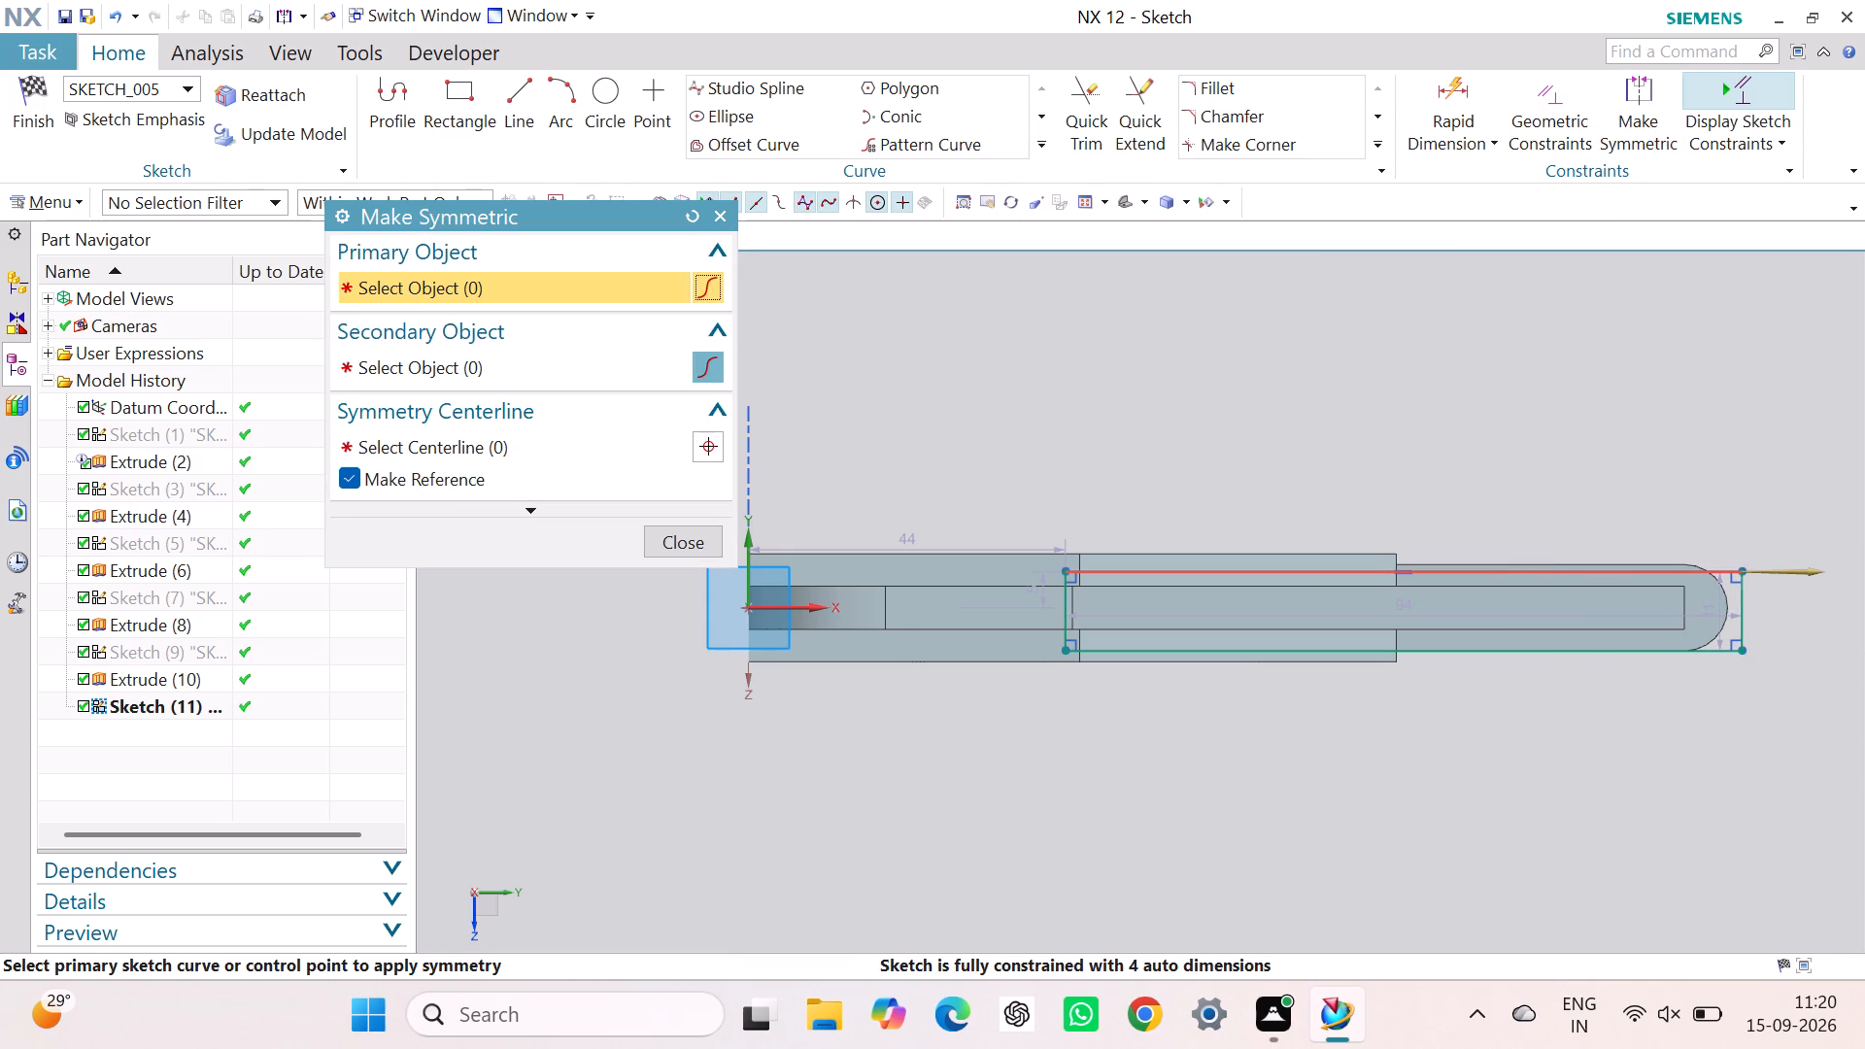
left_click(1549, 573)
left_click(1590, 656)
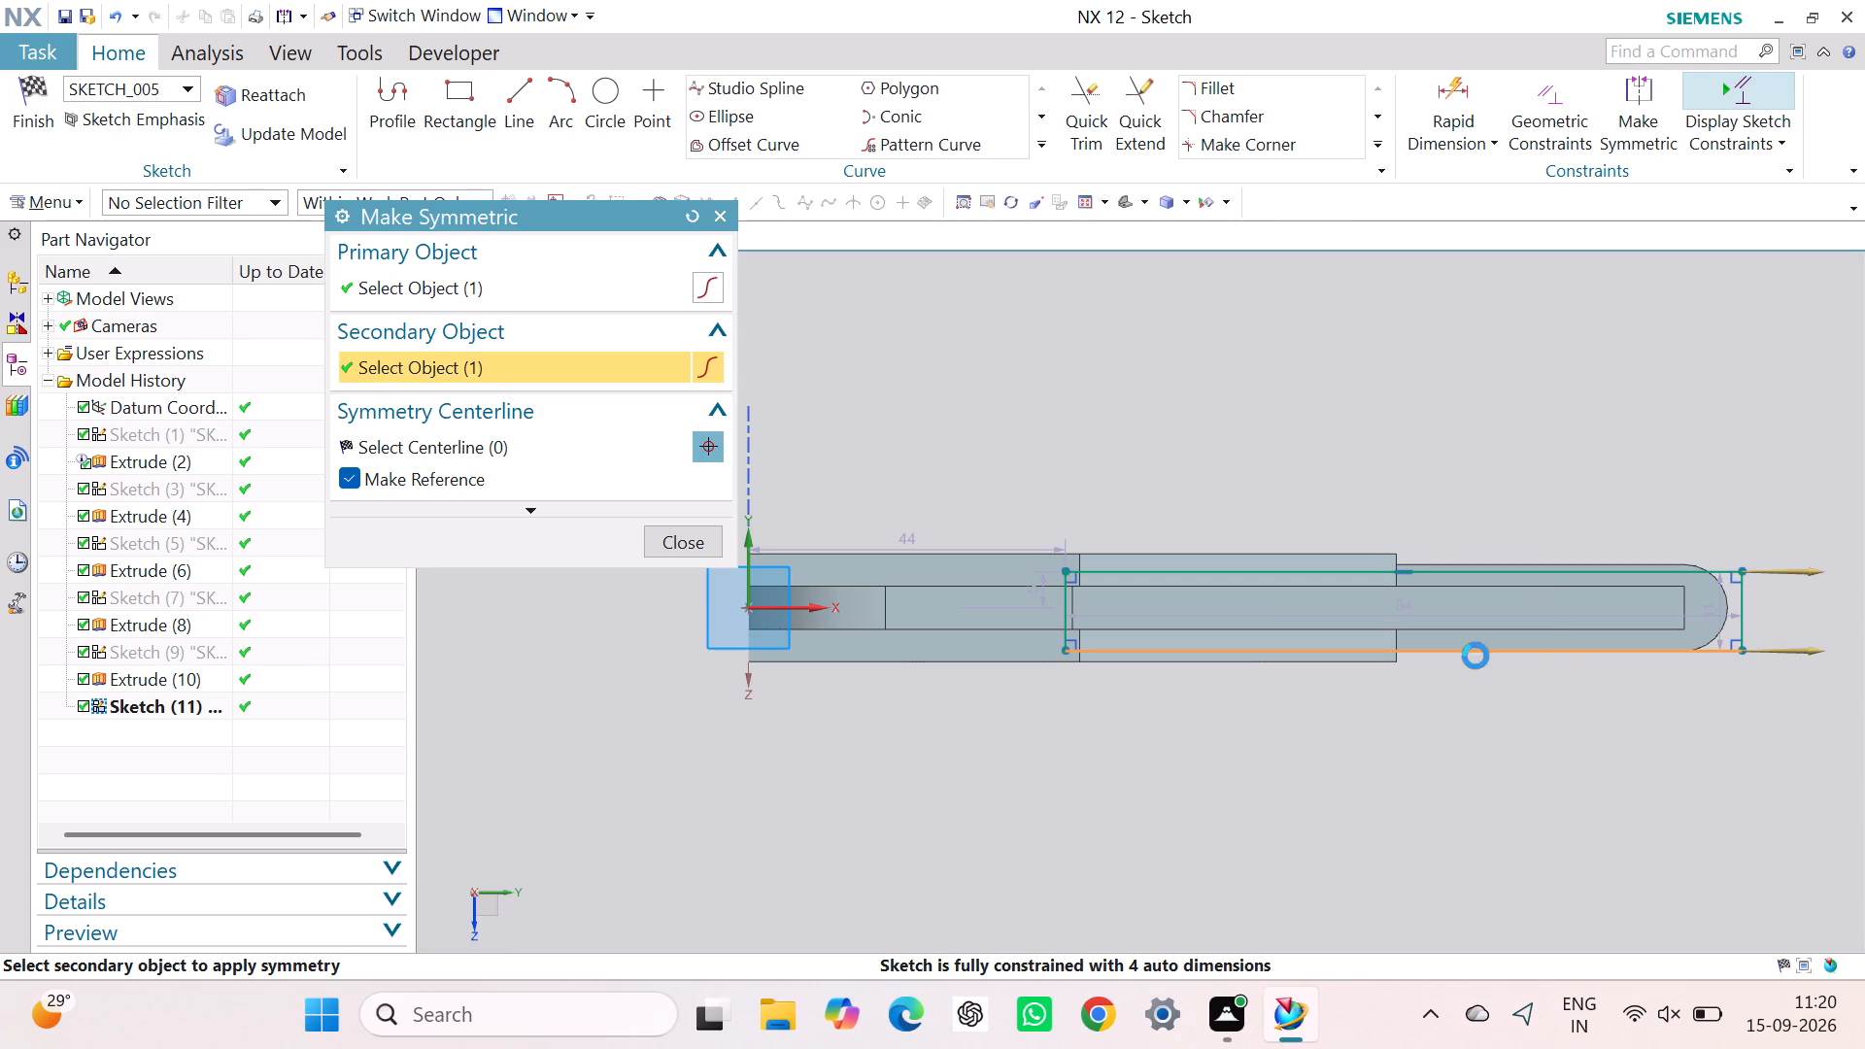
left_click(807, 606)
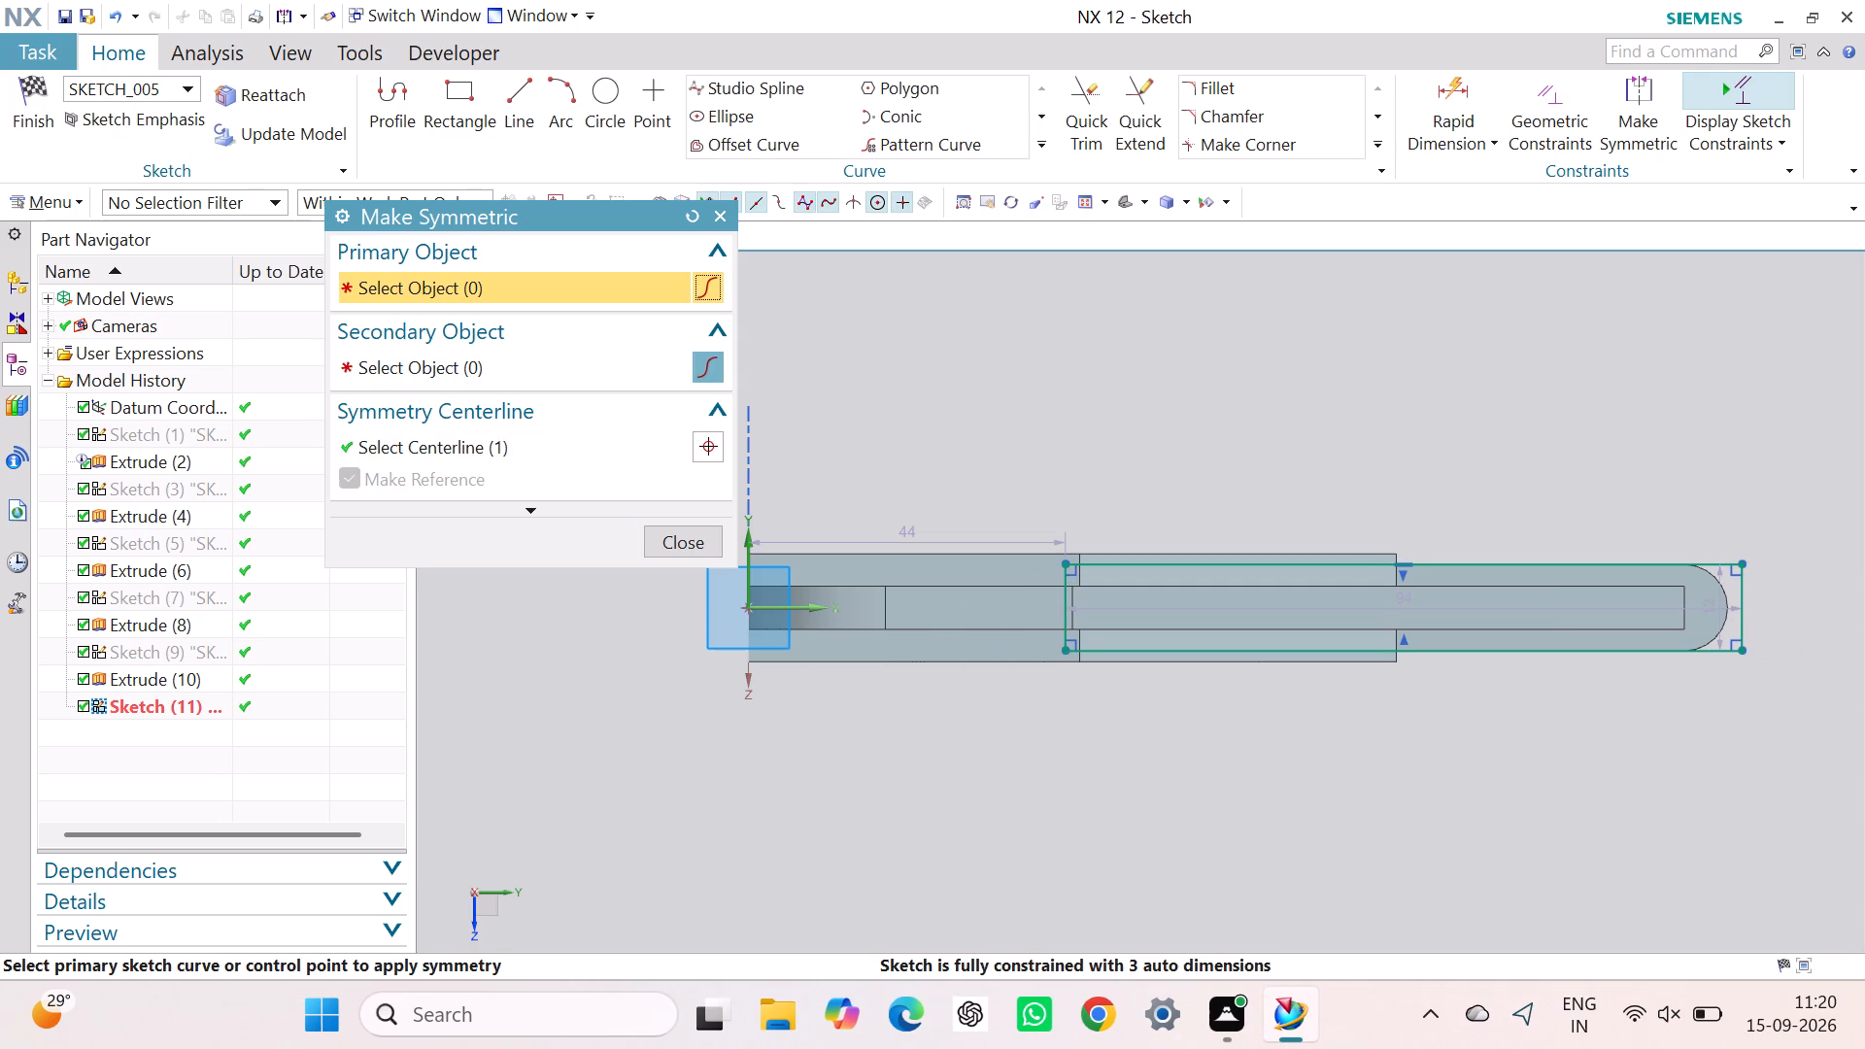
left_click(680, 528)
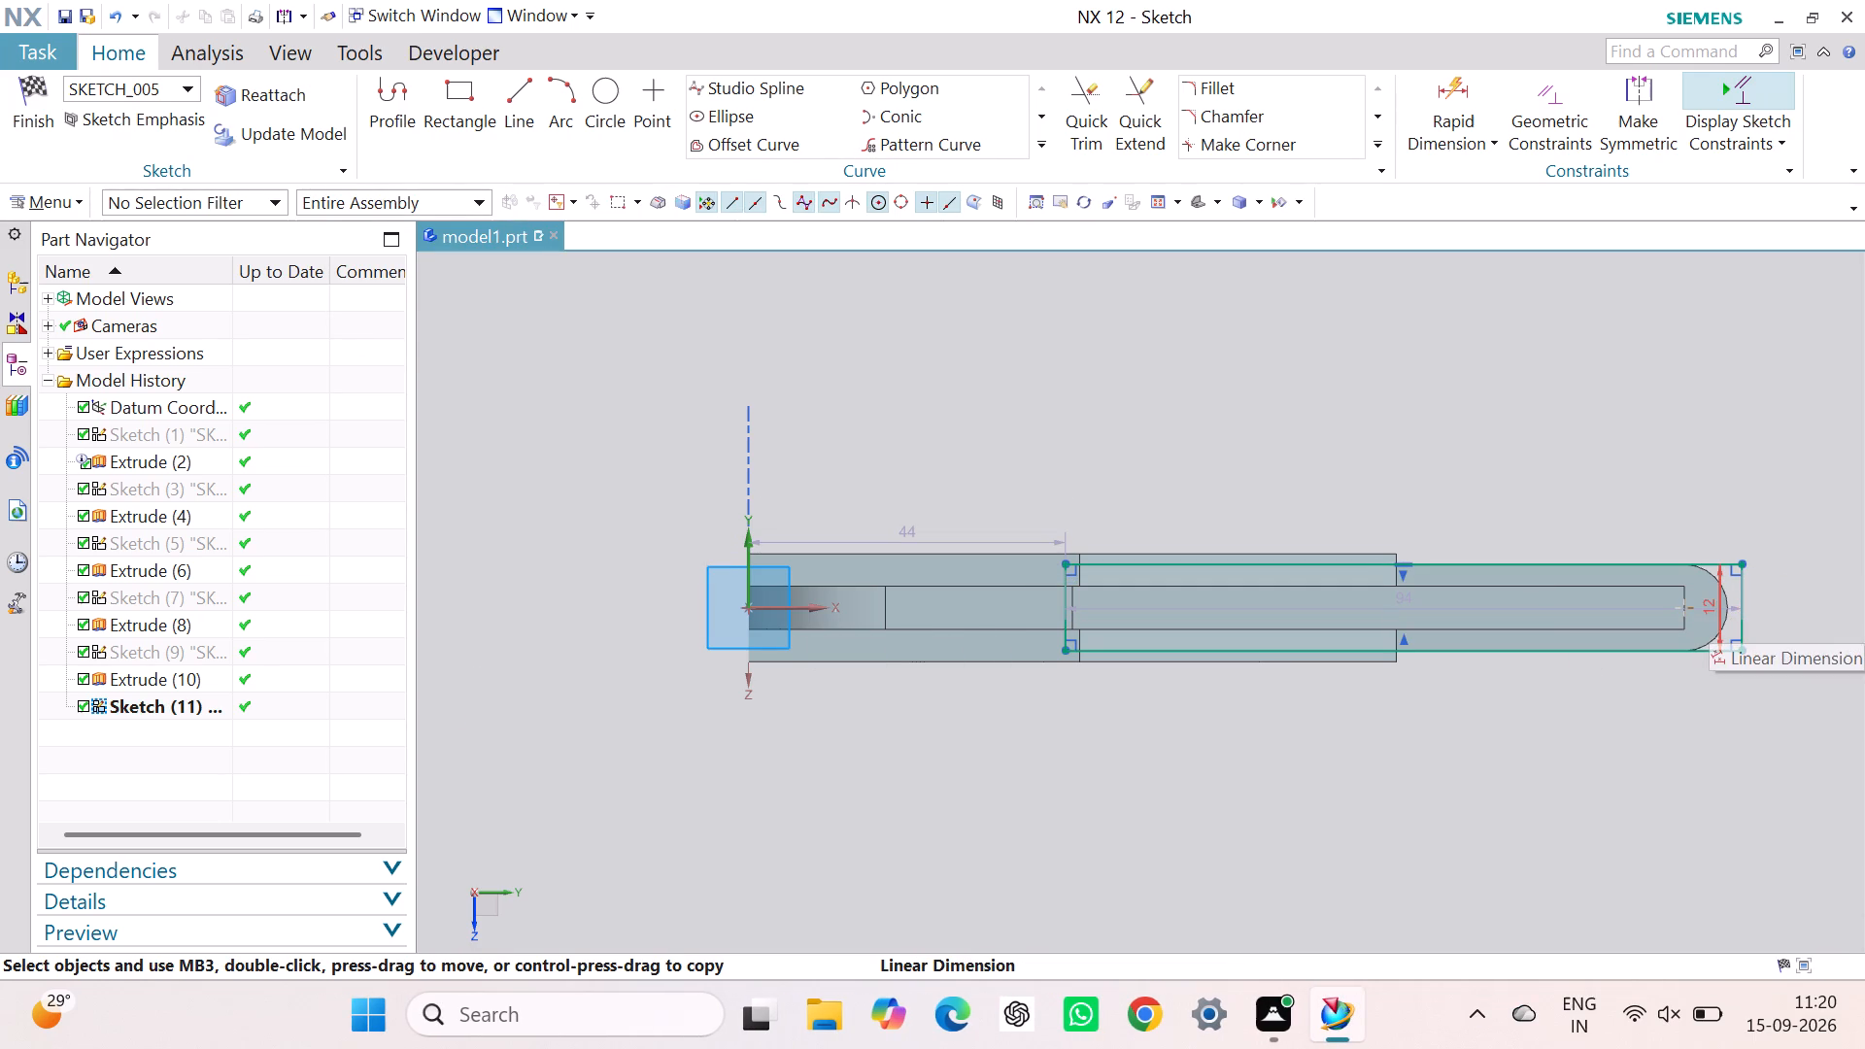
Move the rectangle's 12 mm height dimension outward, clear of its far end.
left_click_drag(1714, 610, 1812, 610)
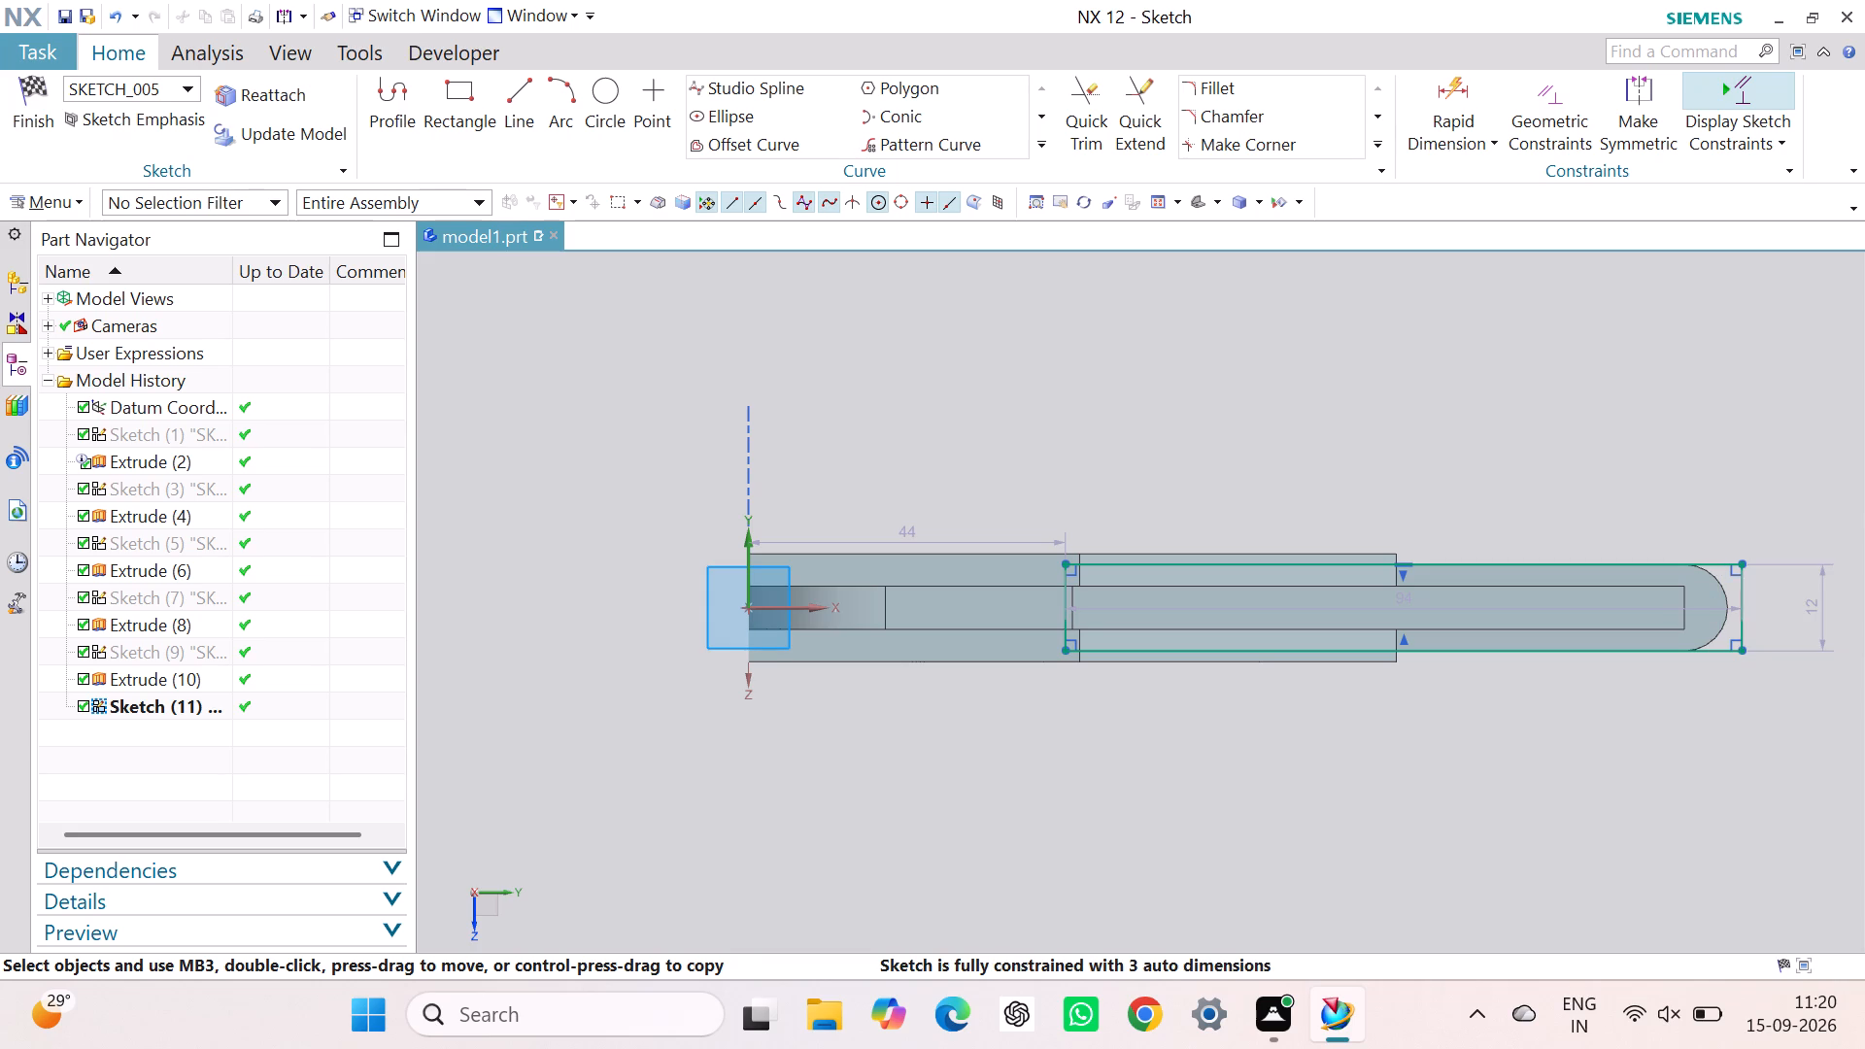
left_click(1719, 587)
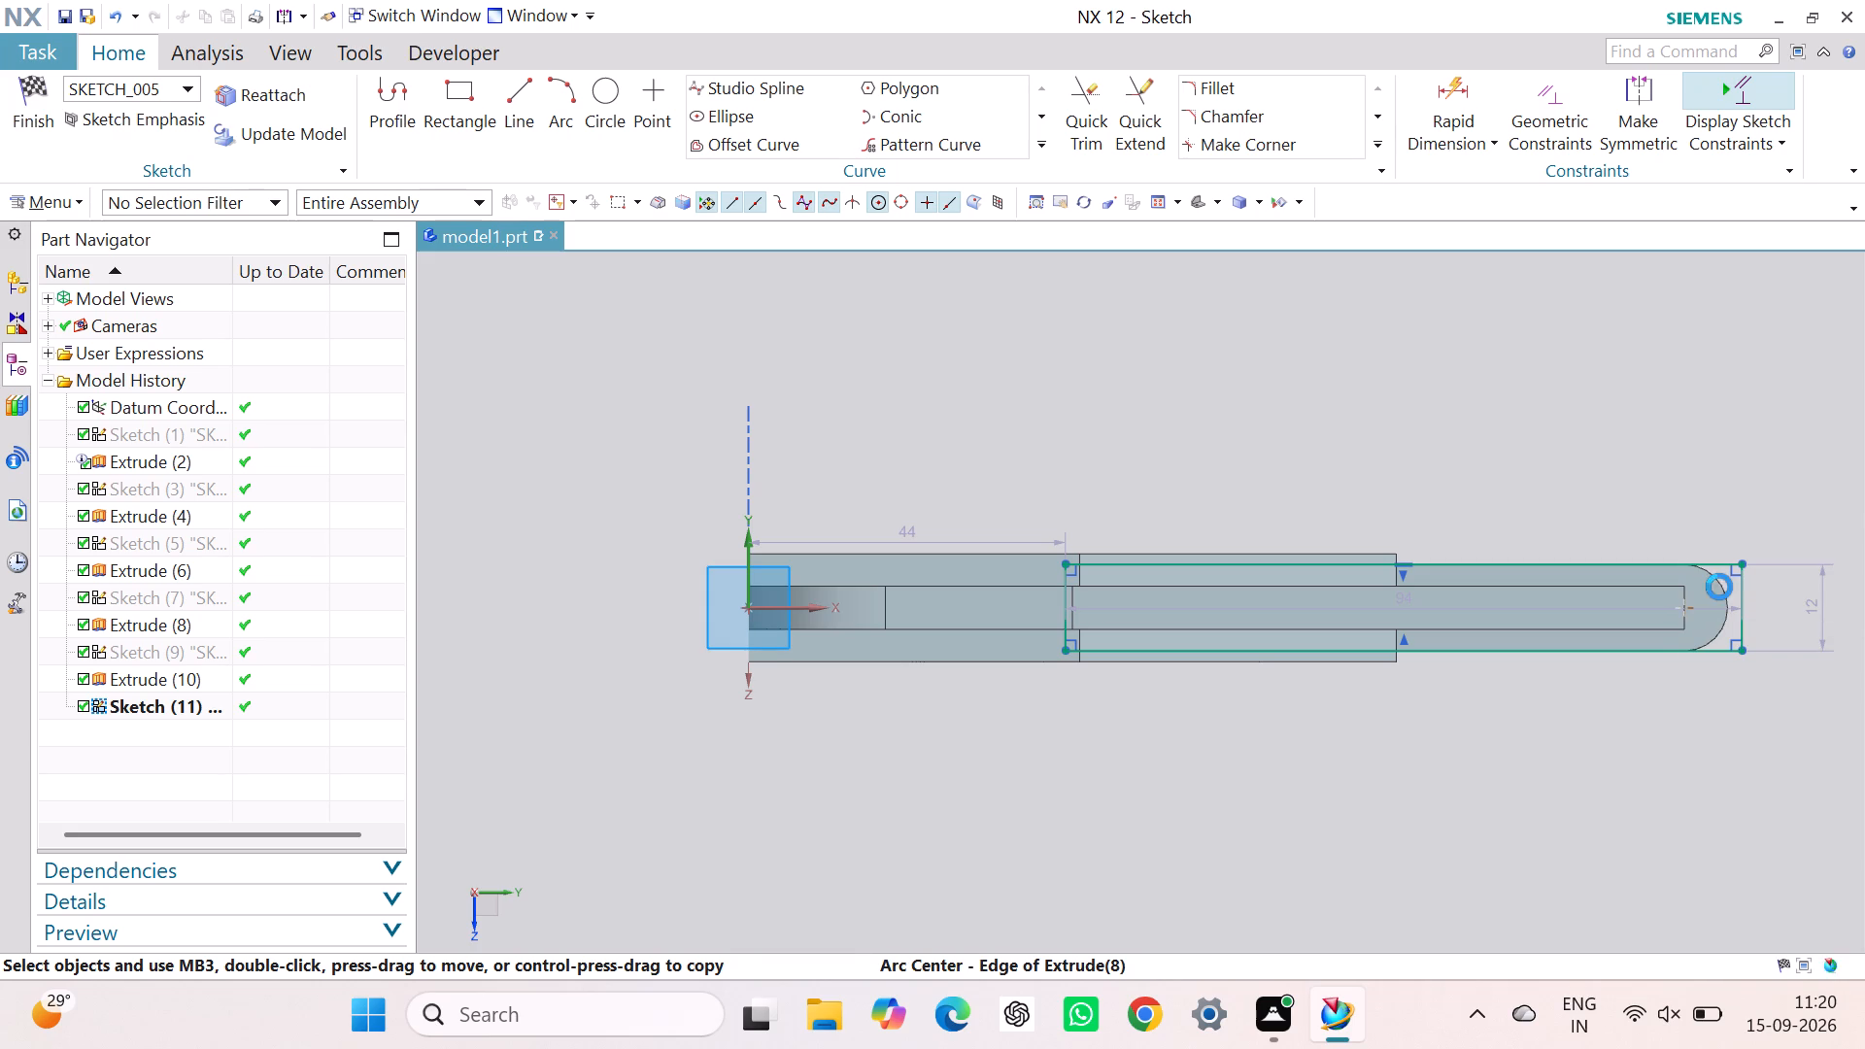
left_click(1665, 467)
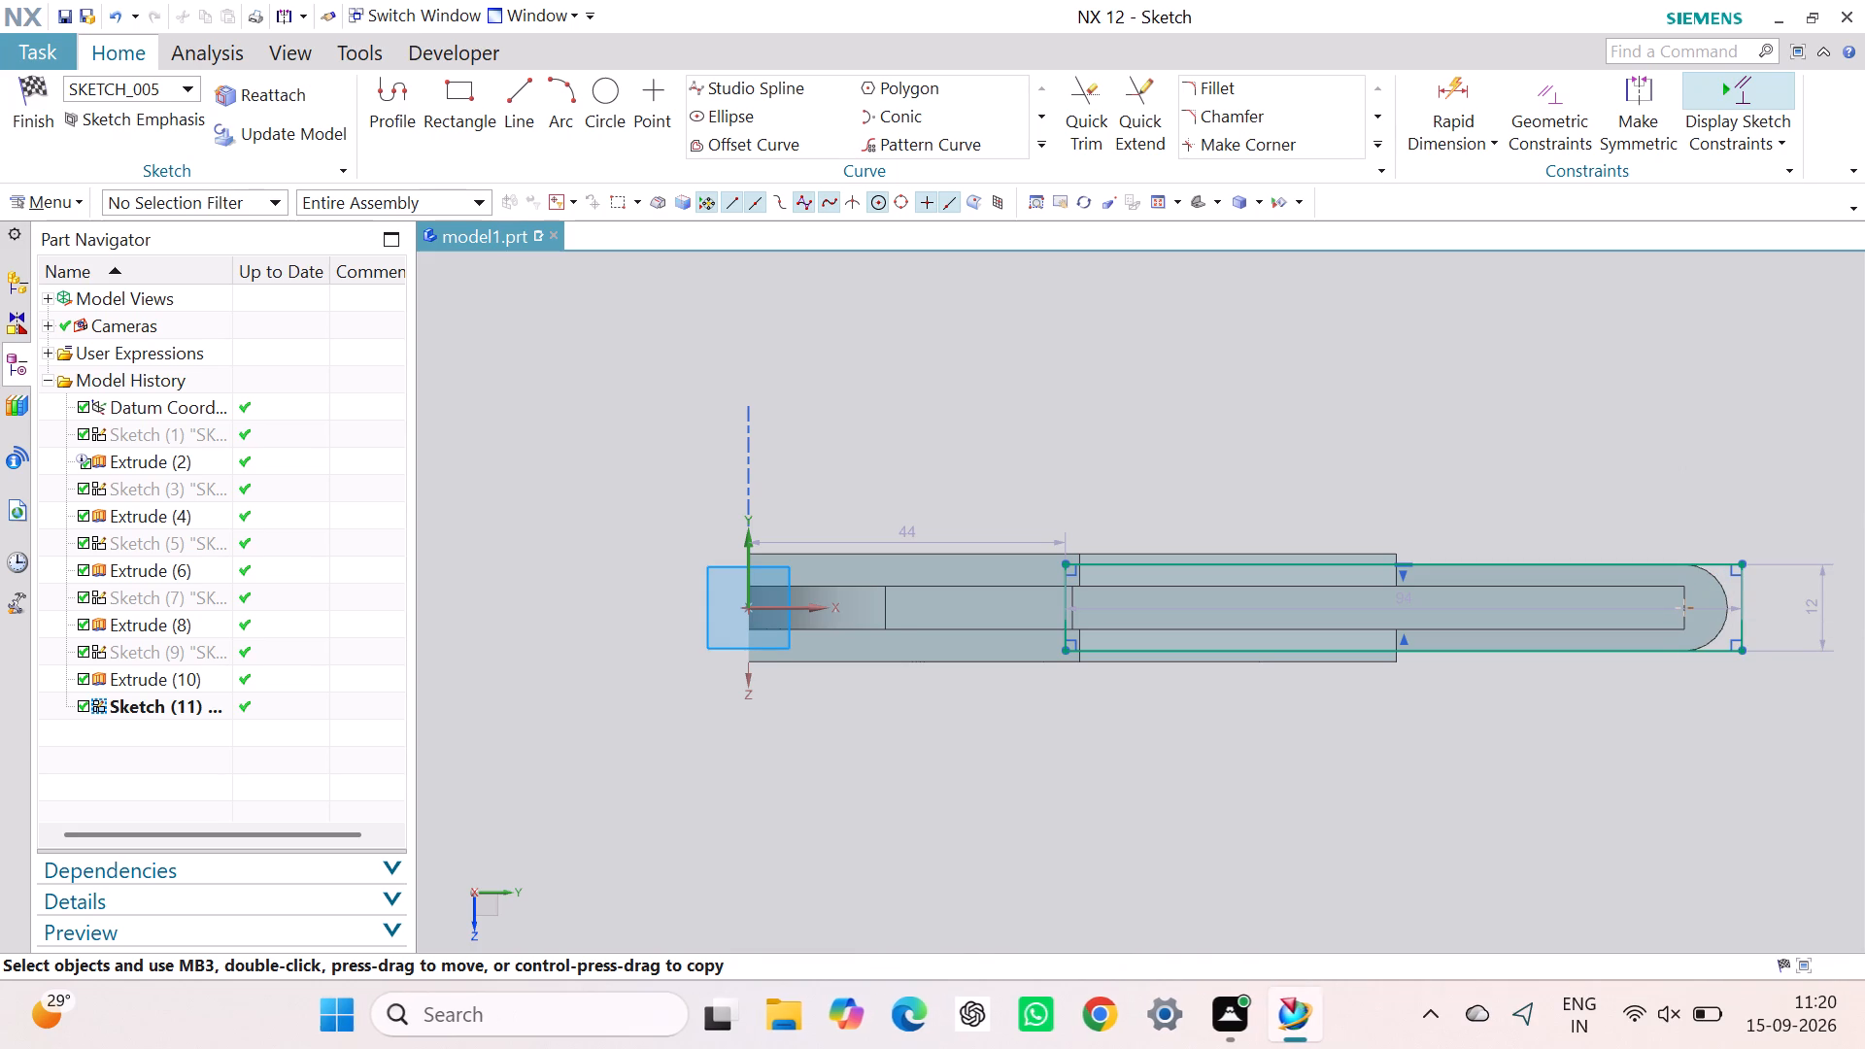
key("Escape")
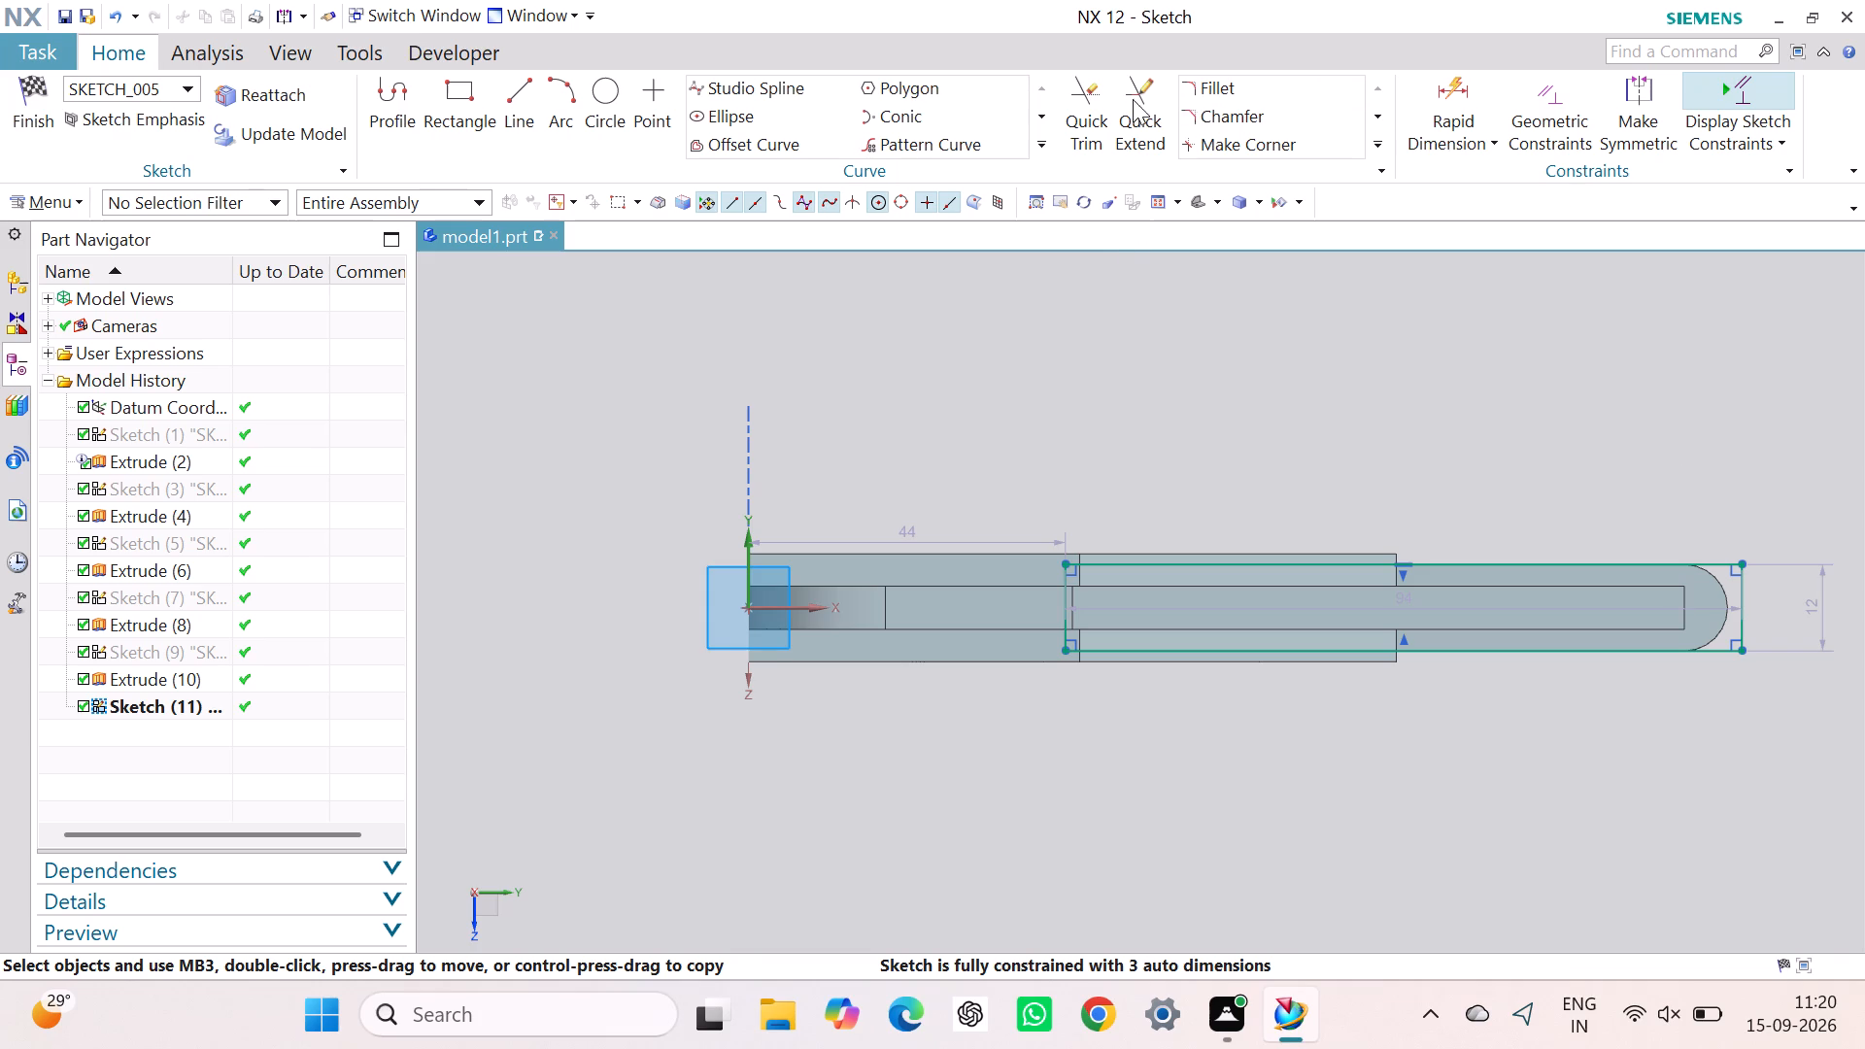
Project the rounded end edge of the opposite bar, Extrude (8), into the sketch with Project Curve.
left_click(1372, 147)
left_click(1372, 148)
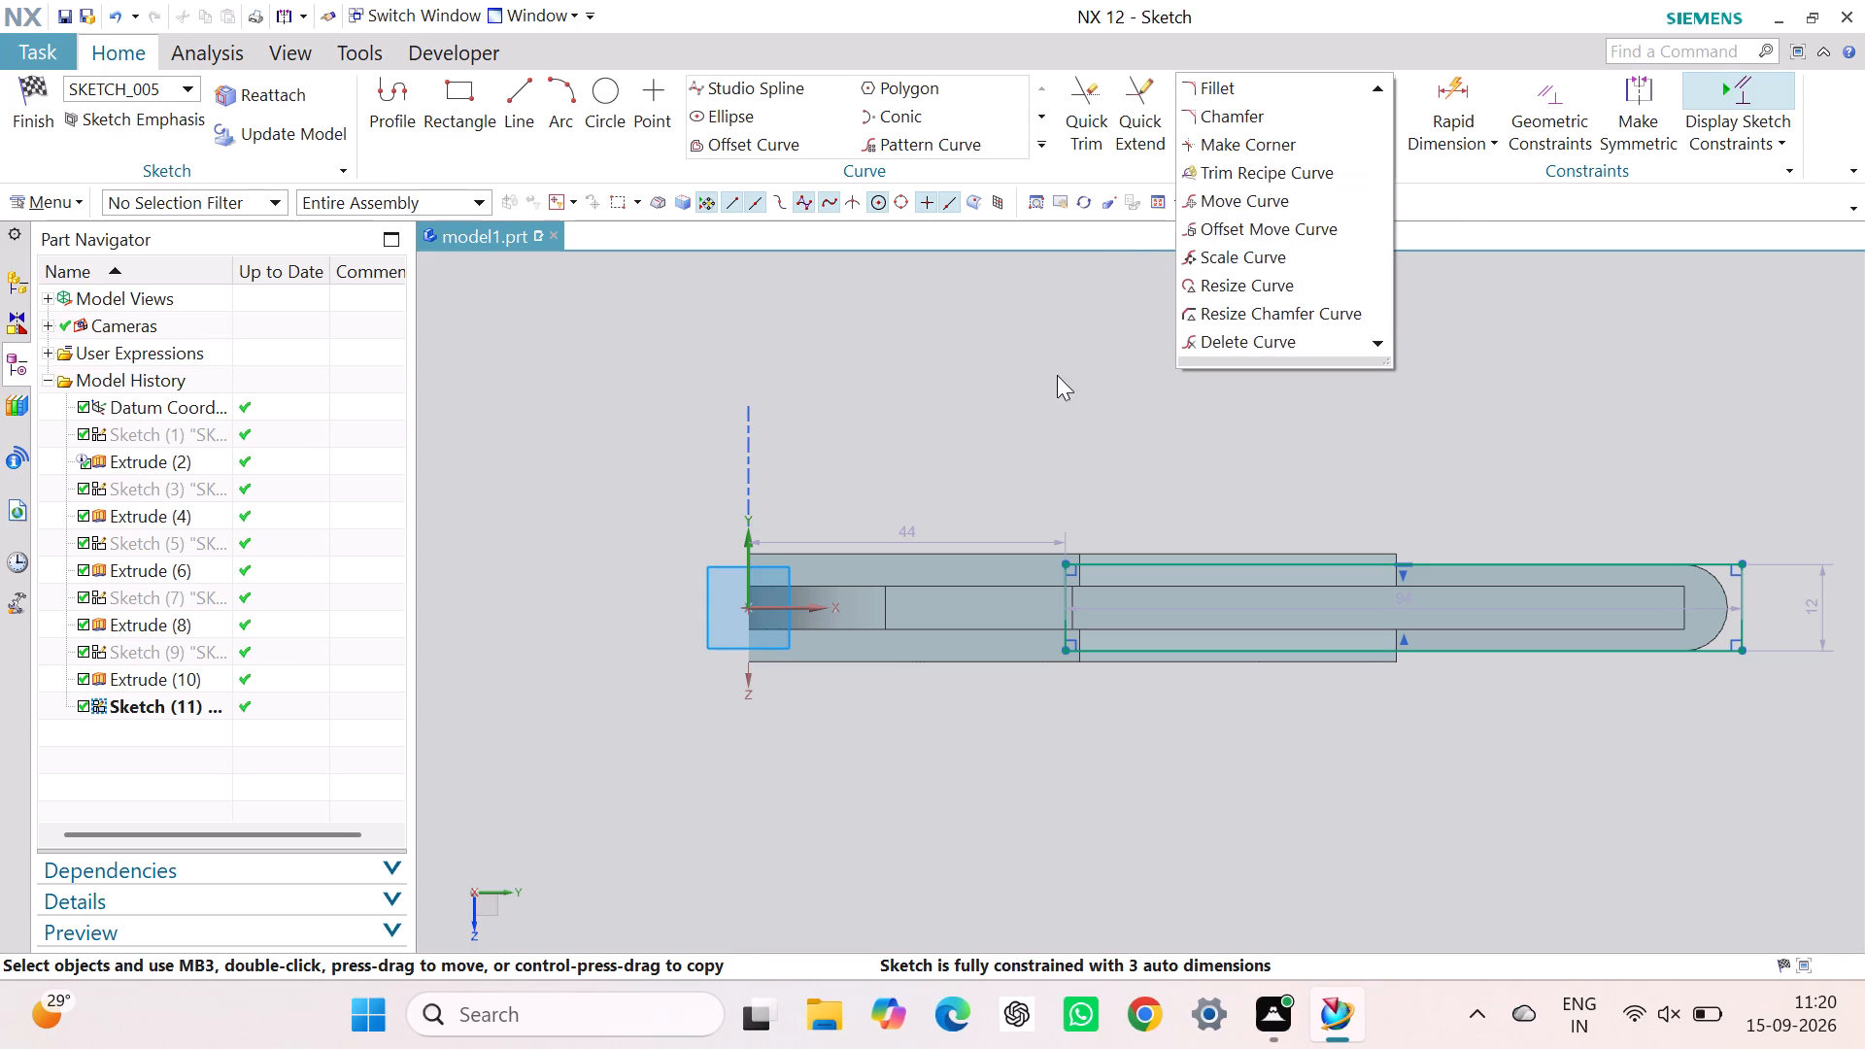
left_click_drag(1057, 375, 1057, 359)
left_click(1038, 153)
left_click(989, 212)
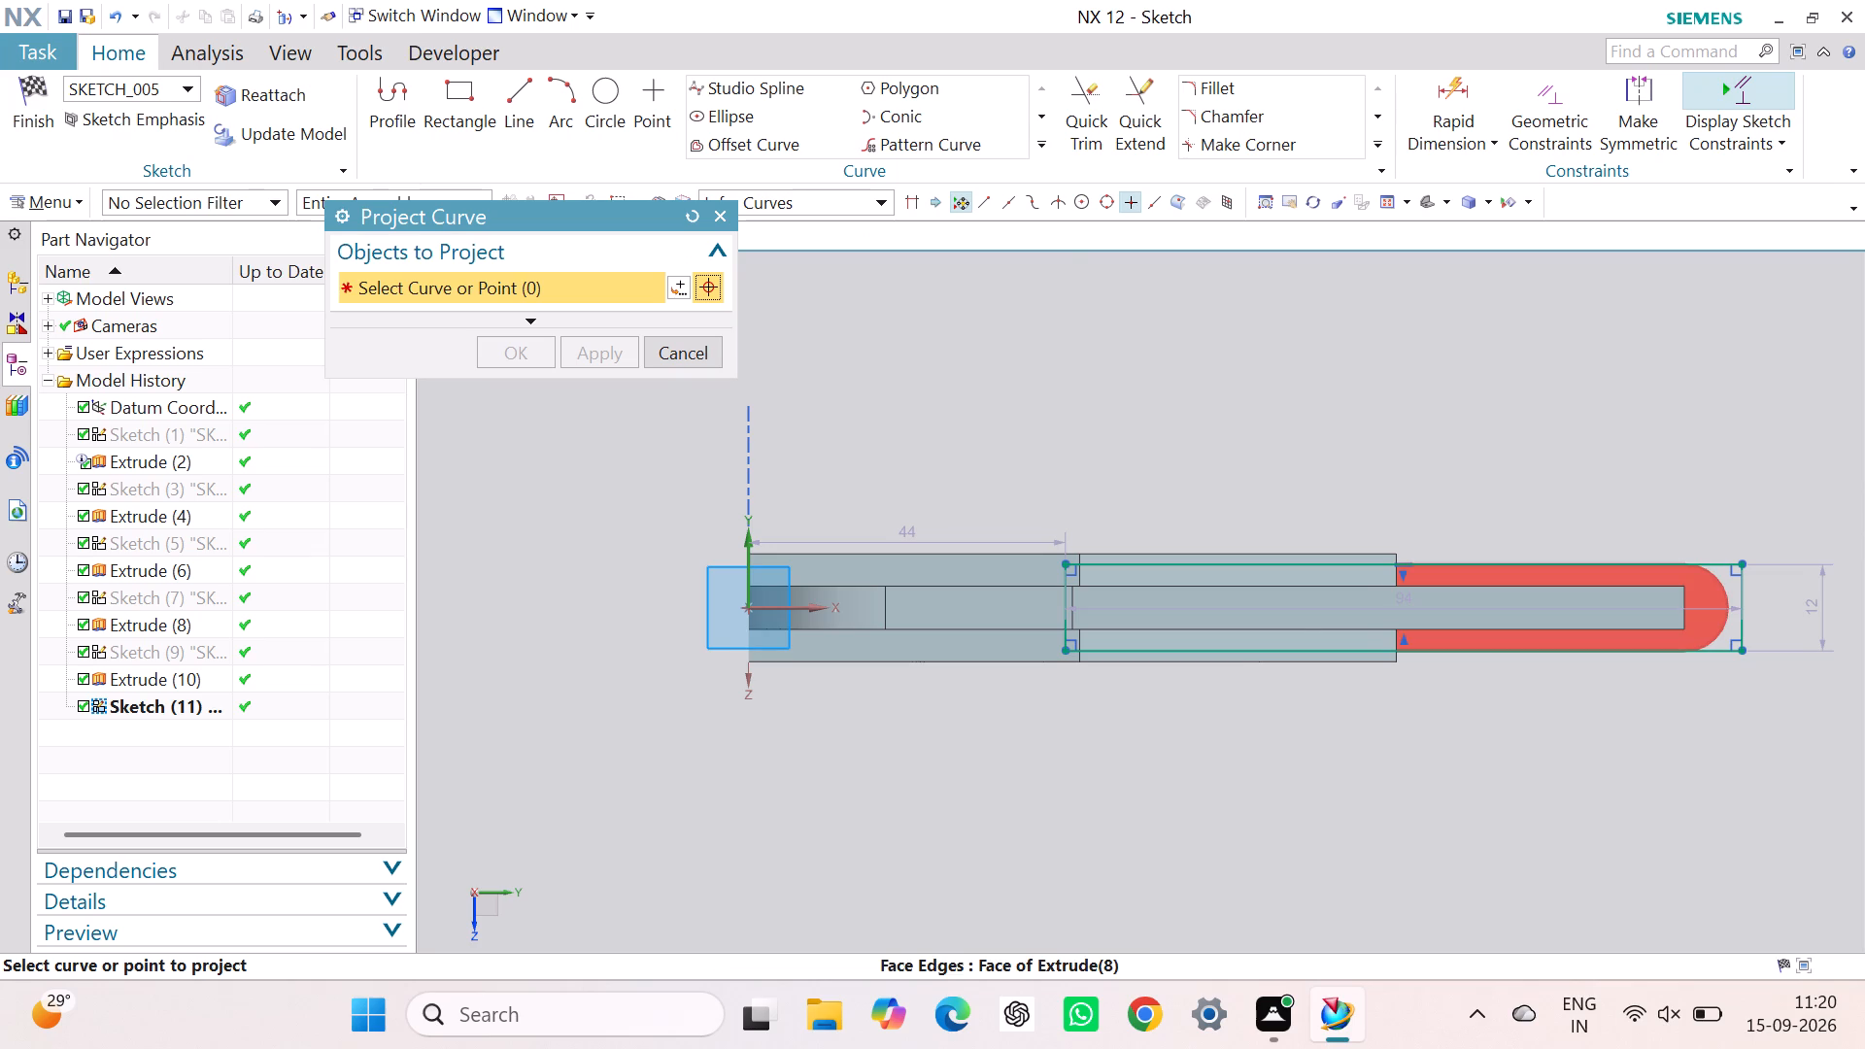
scroll(1718, 583, "down", 4)
scroll(1718, 582, "up", 8)
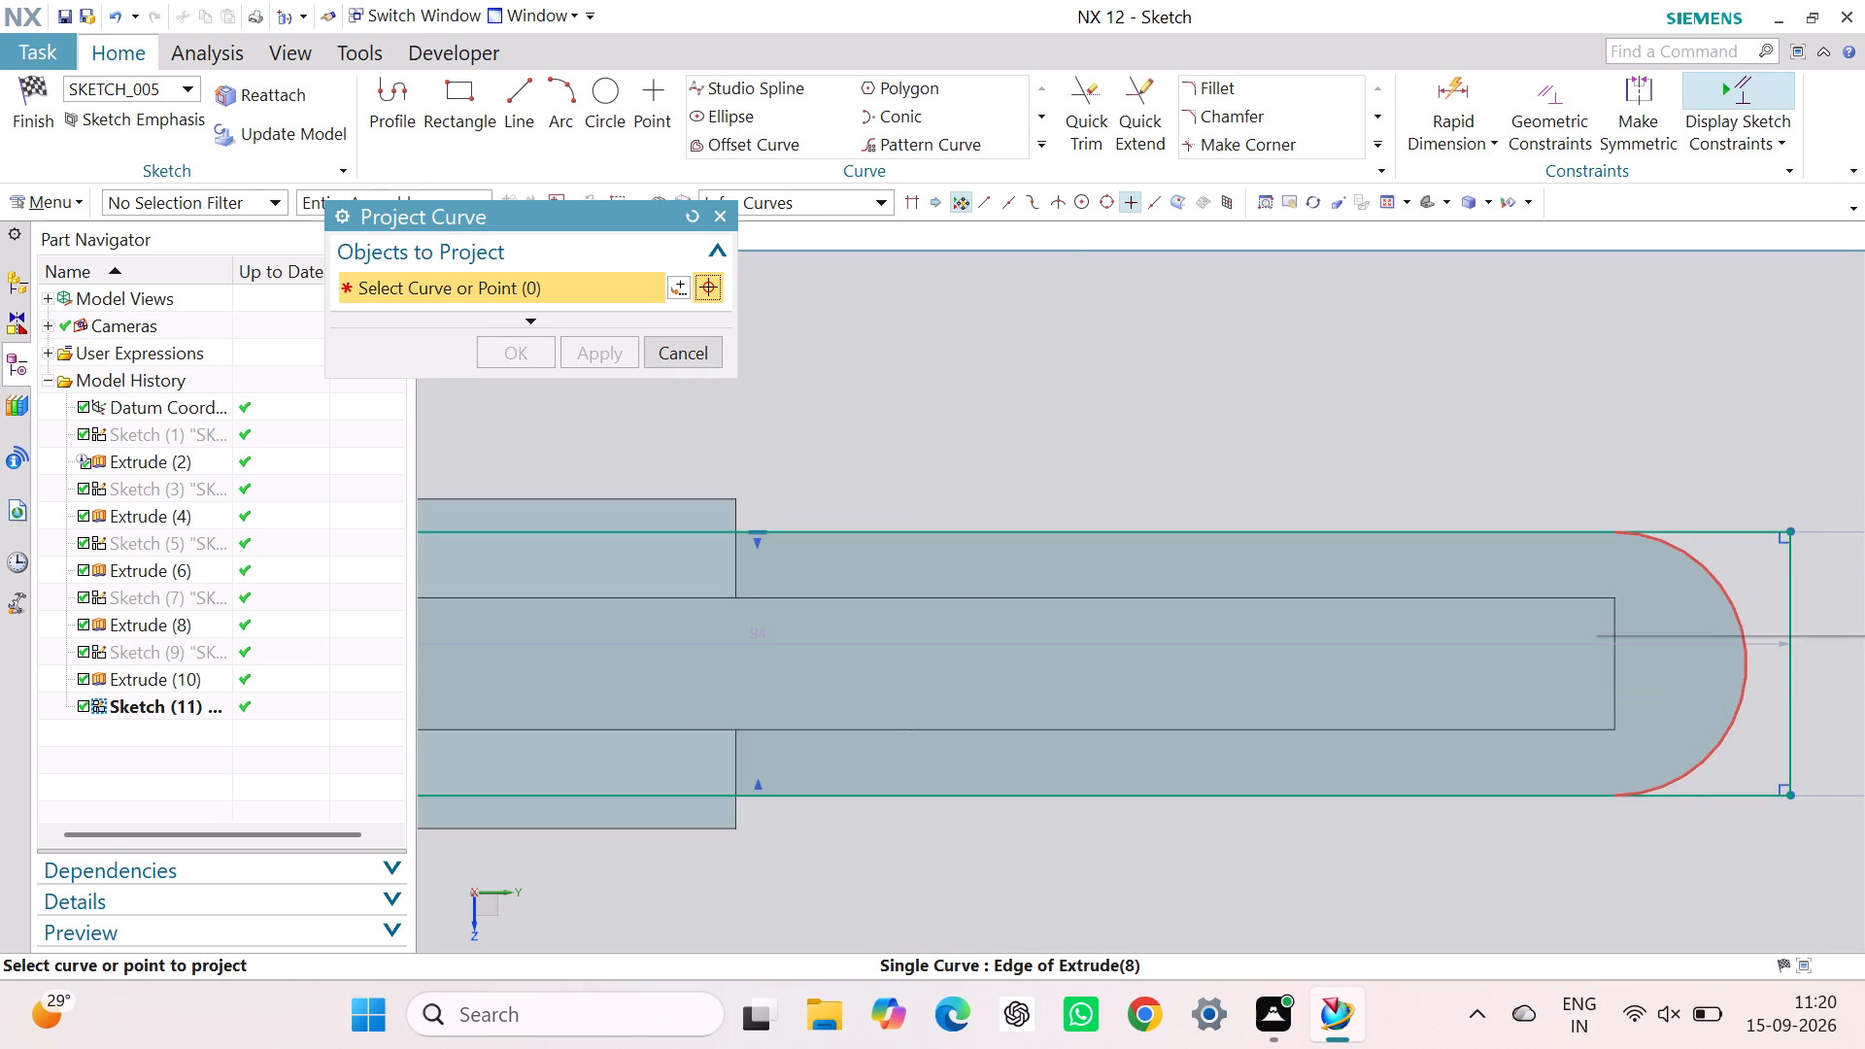
left_click(1718, 574)
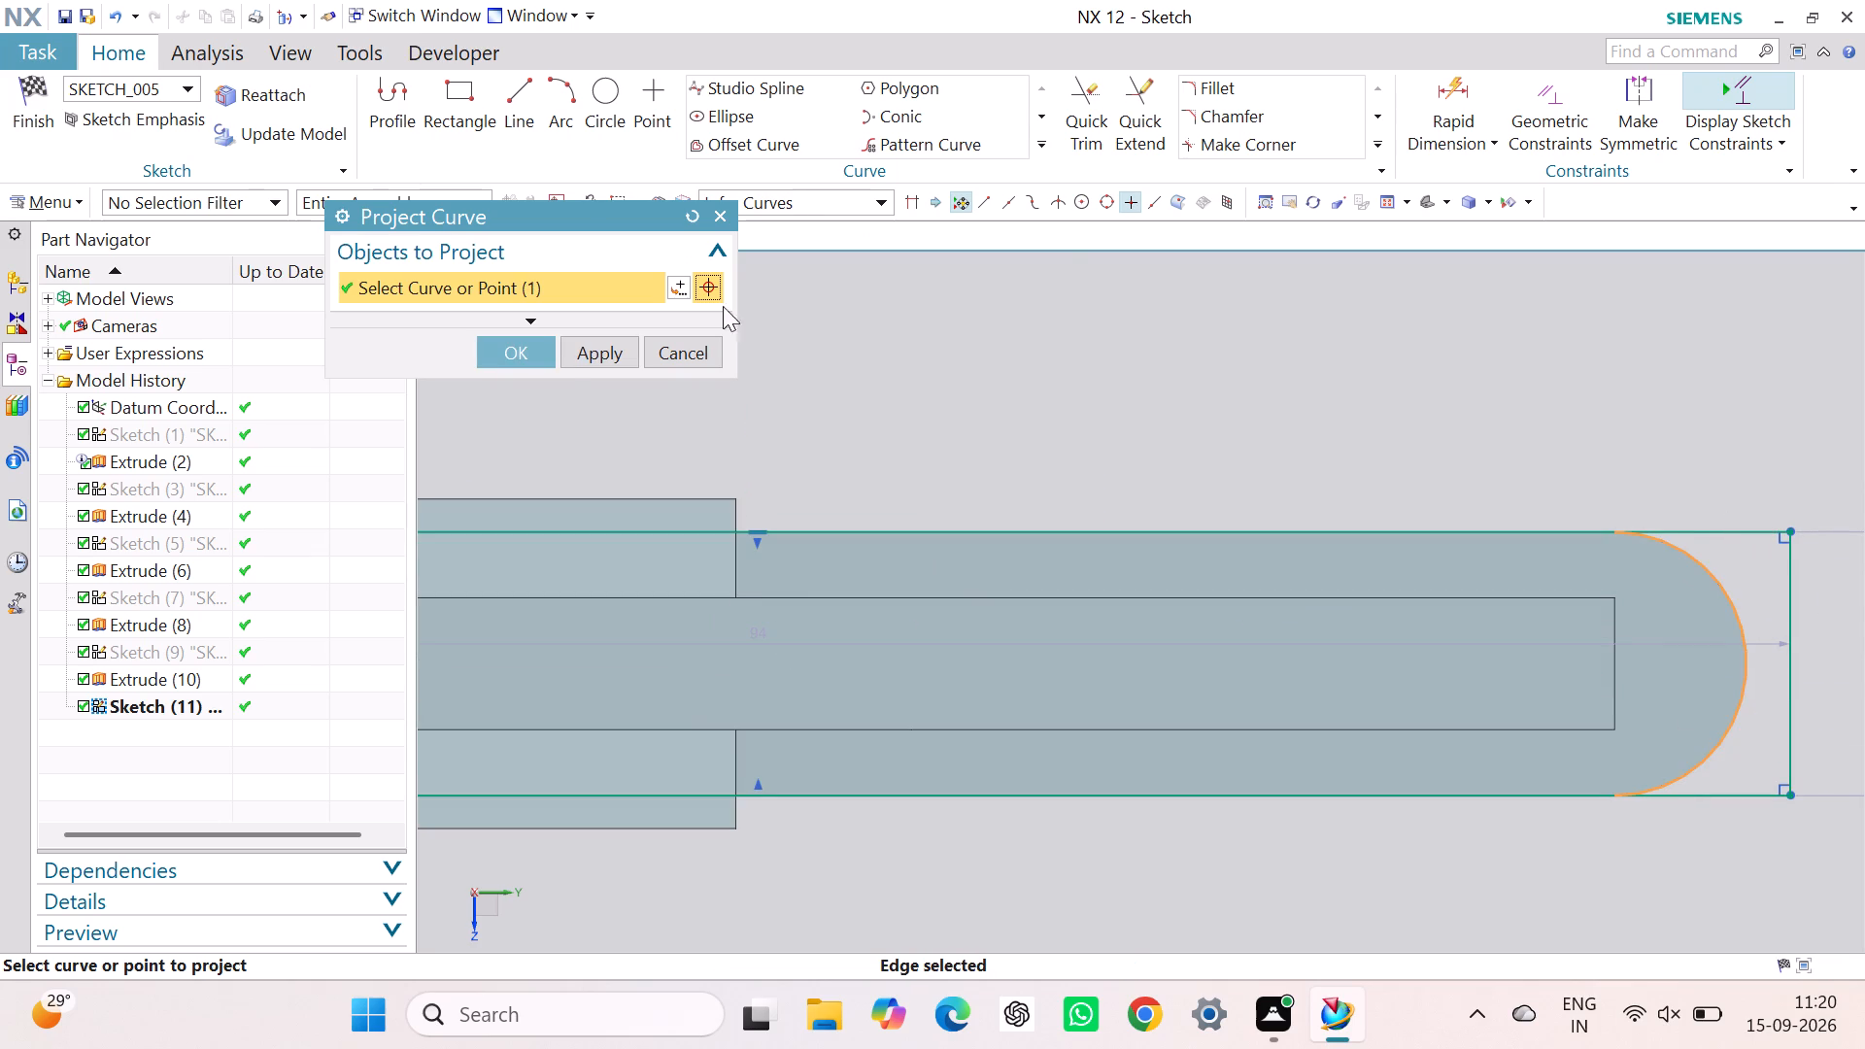
left_click(495, 351)
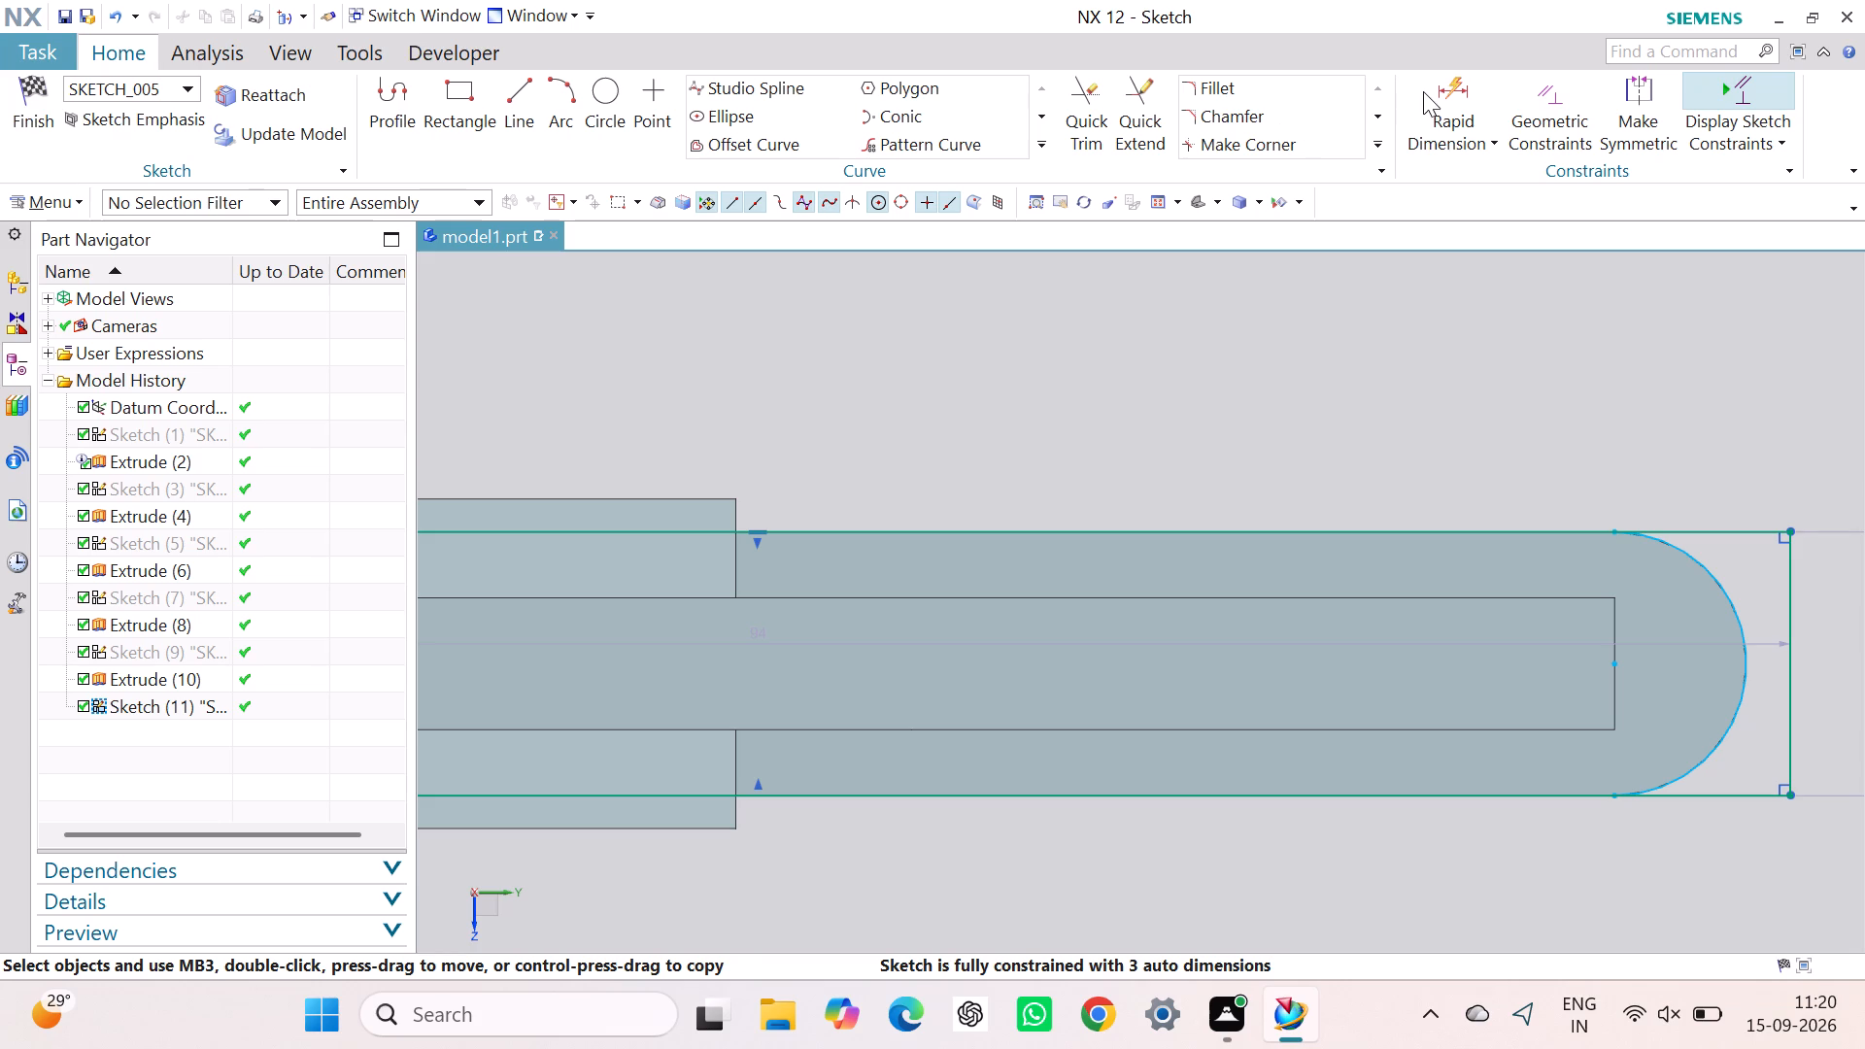
Quick Trim the rectangle's lines beyond the projected arc so the profile ends in the rounded edge.
left_click(1073, 91)
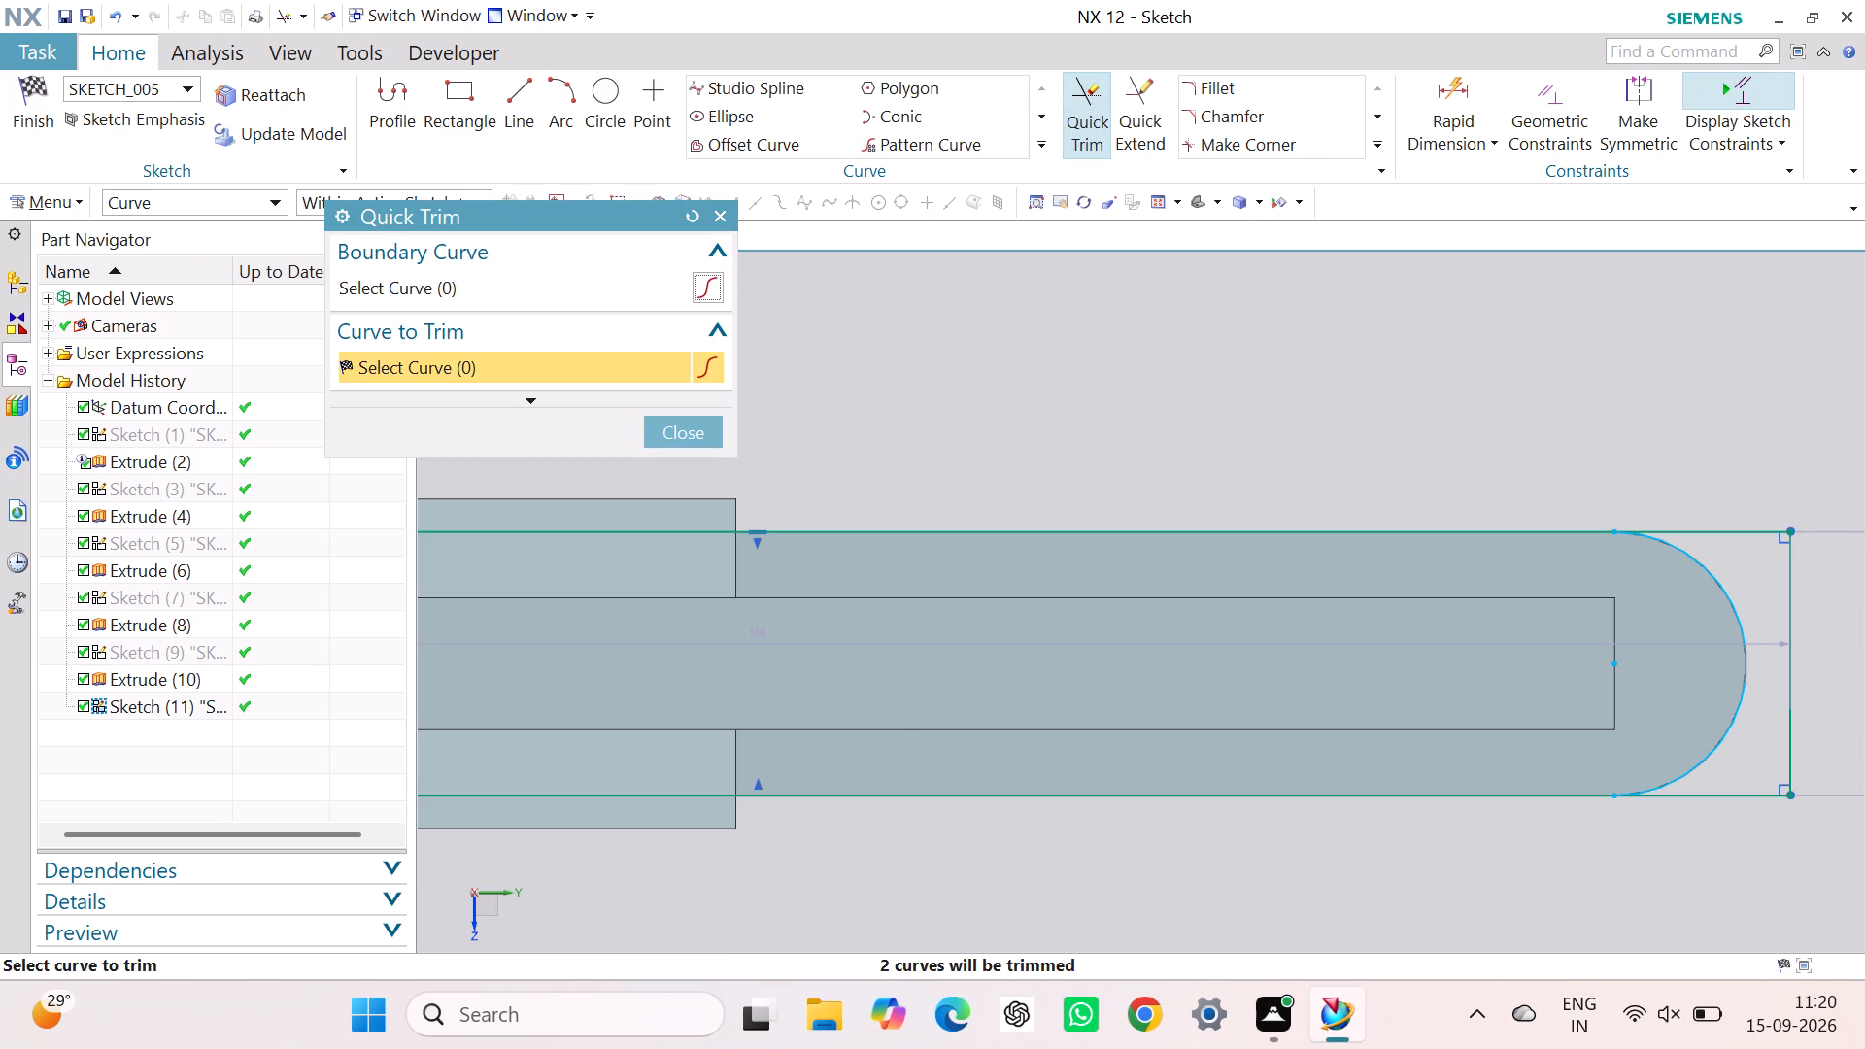
left_click(1704, 531)
left_click(1788, 594)
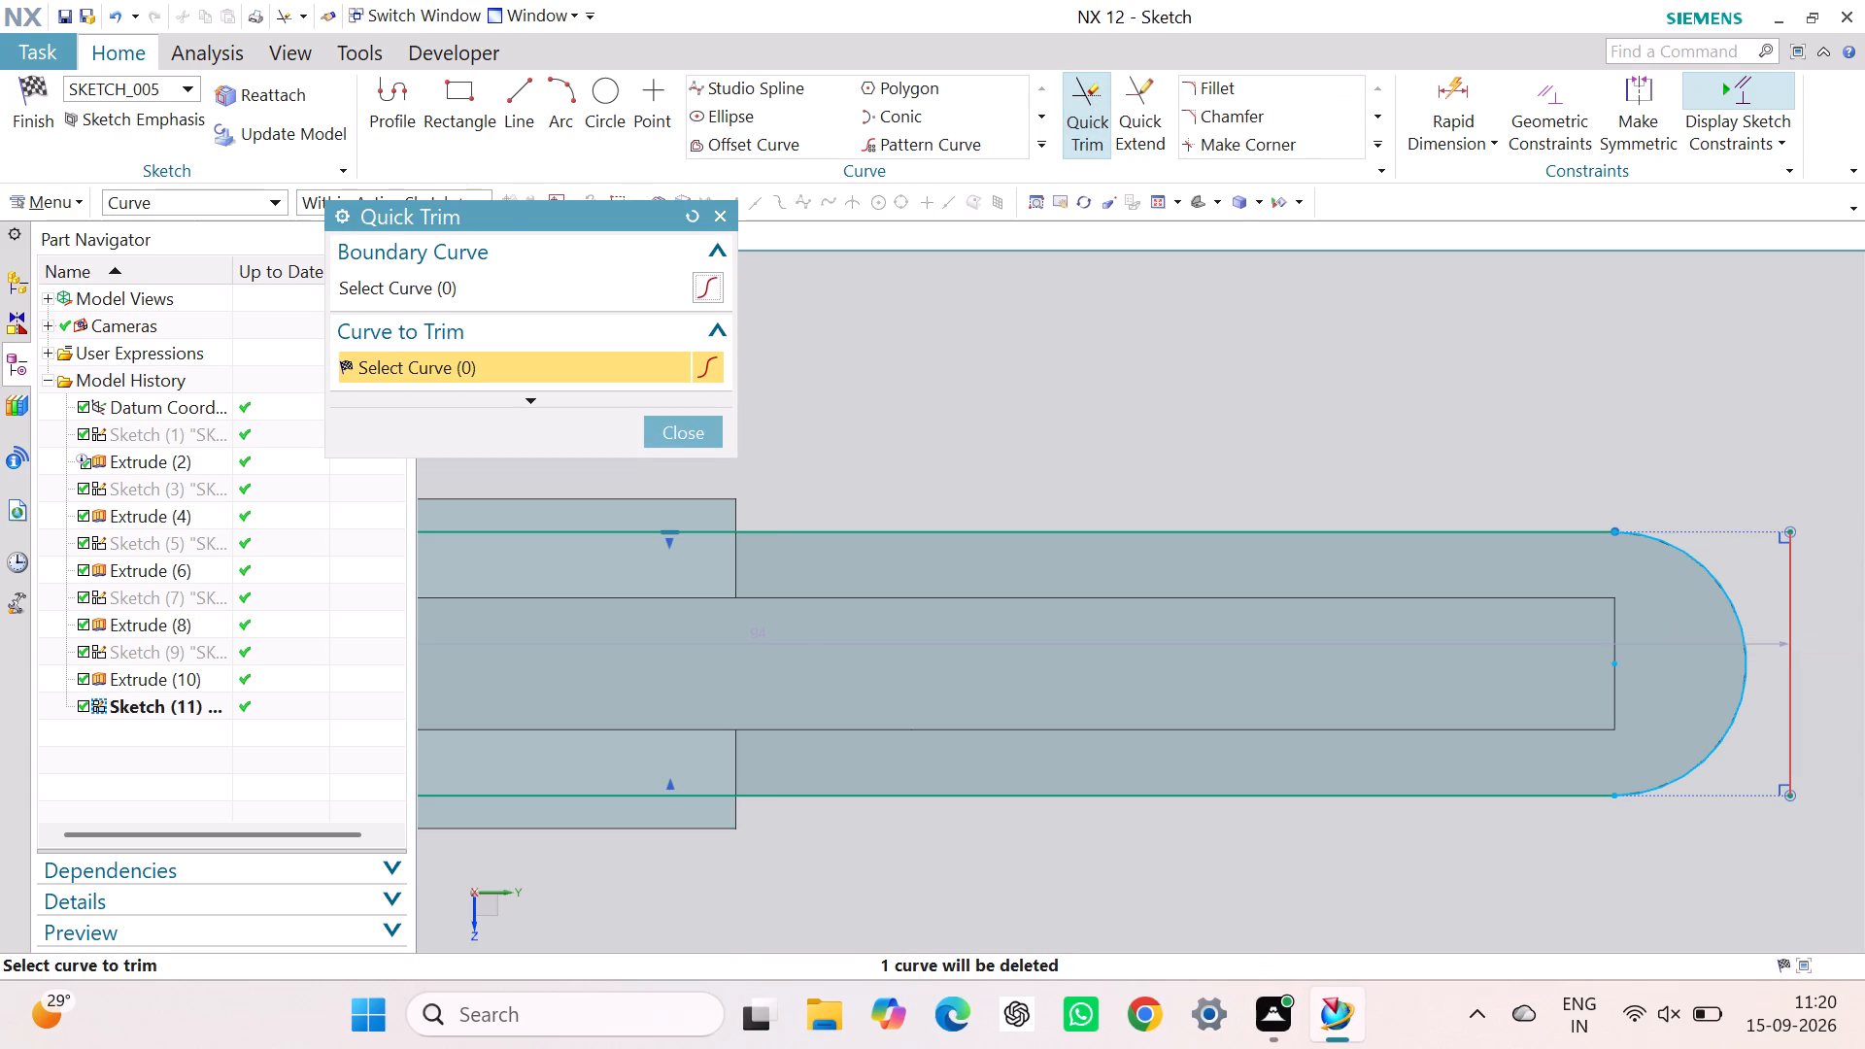
left_click(669, 433)
scroll(1224, 464, "up", 1)
scroll(1223, 464, "down", 2)
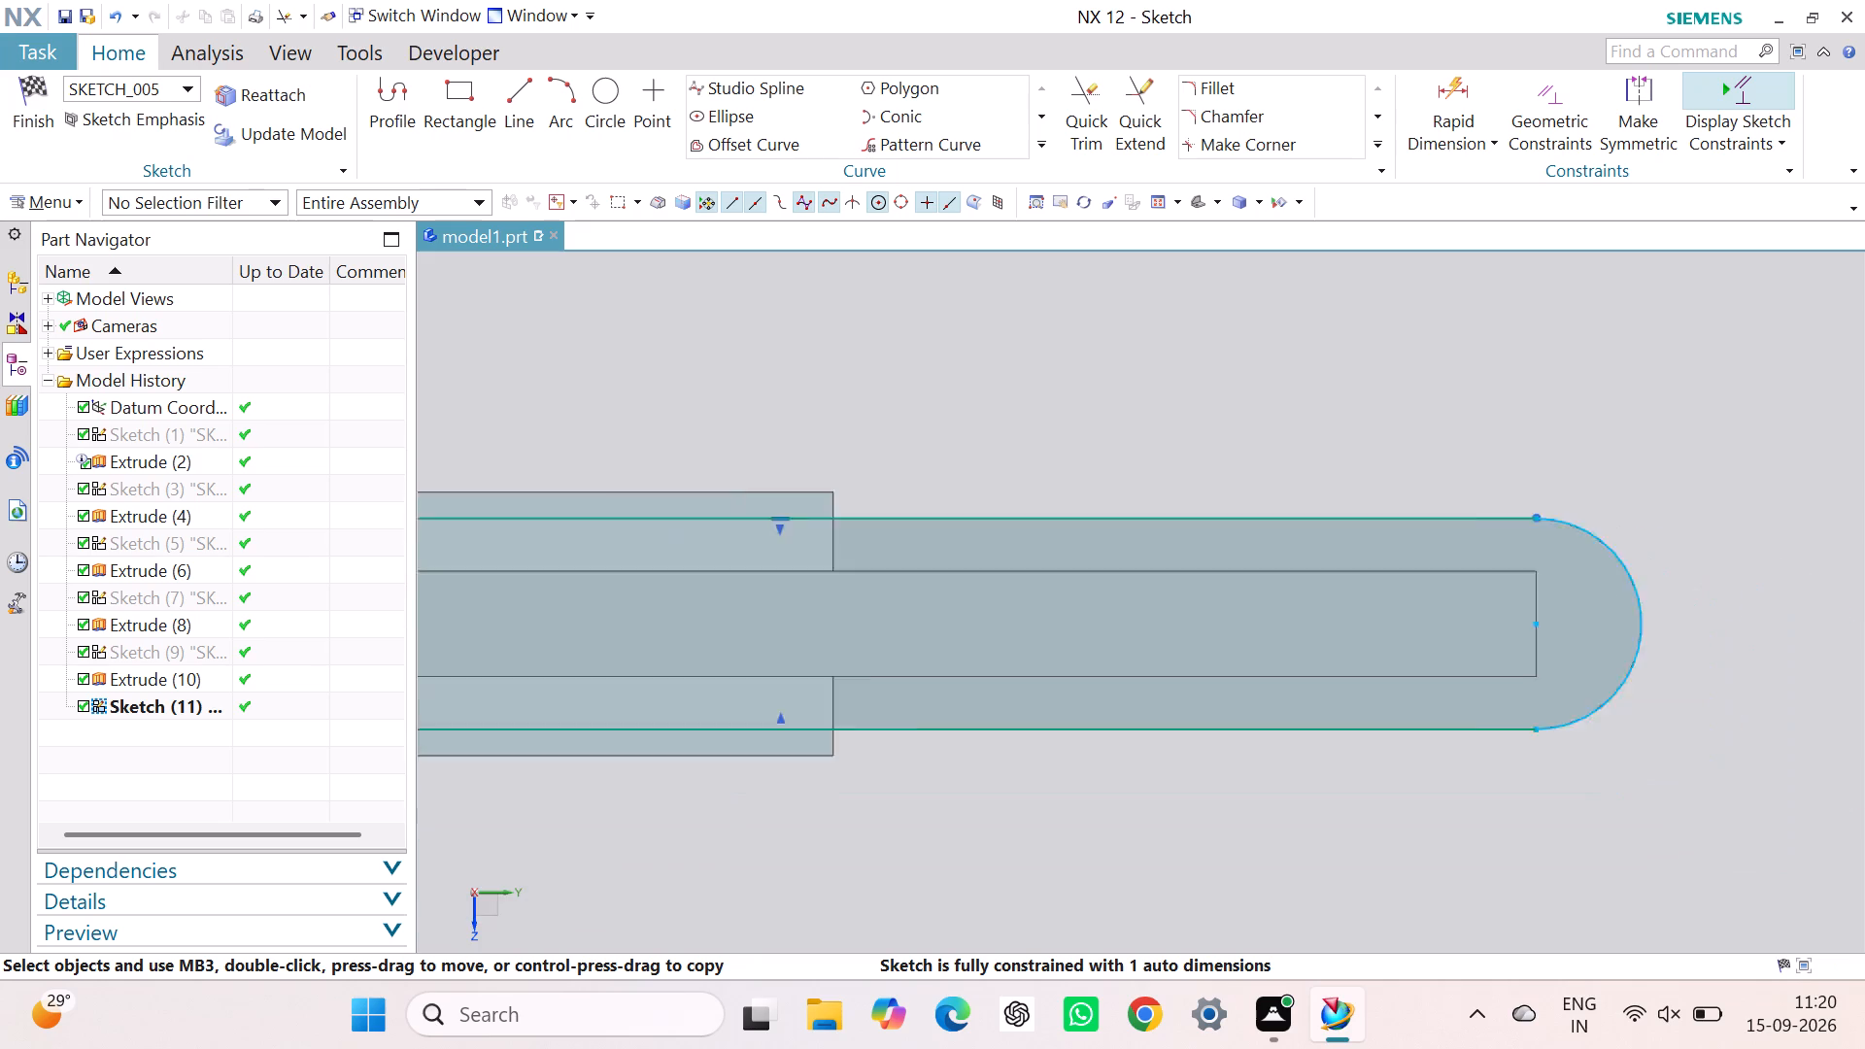
scroll(1223, 464, "down", 3)
scroll(748, 532, "up", 1)
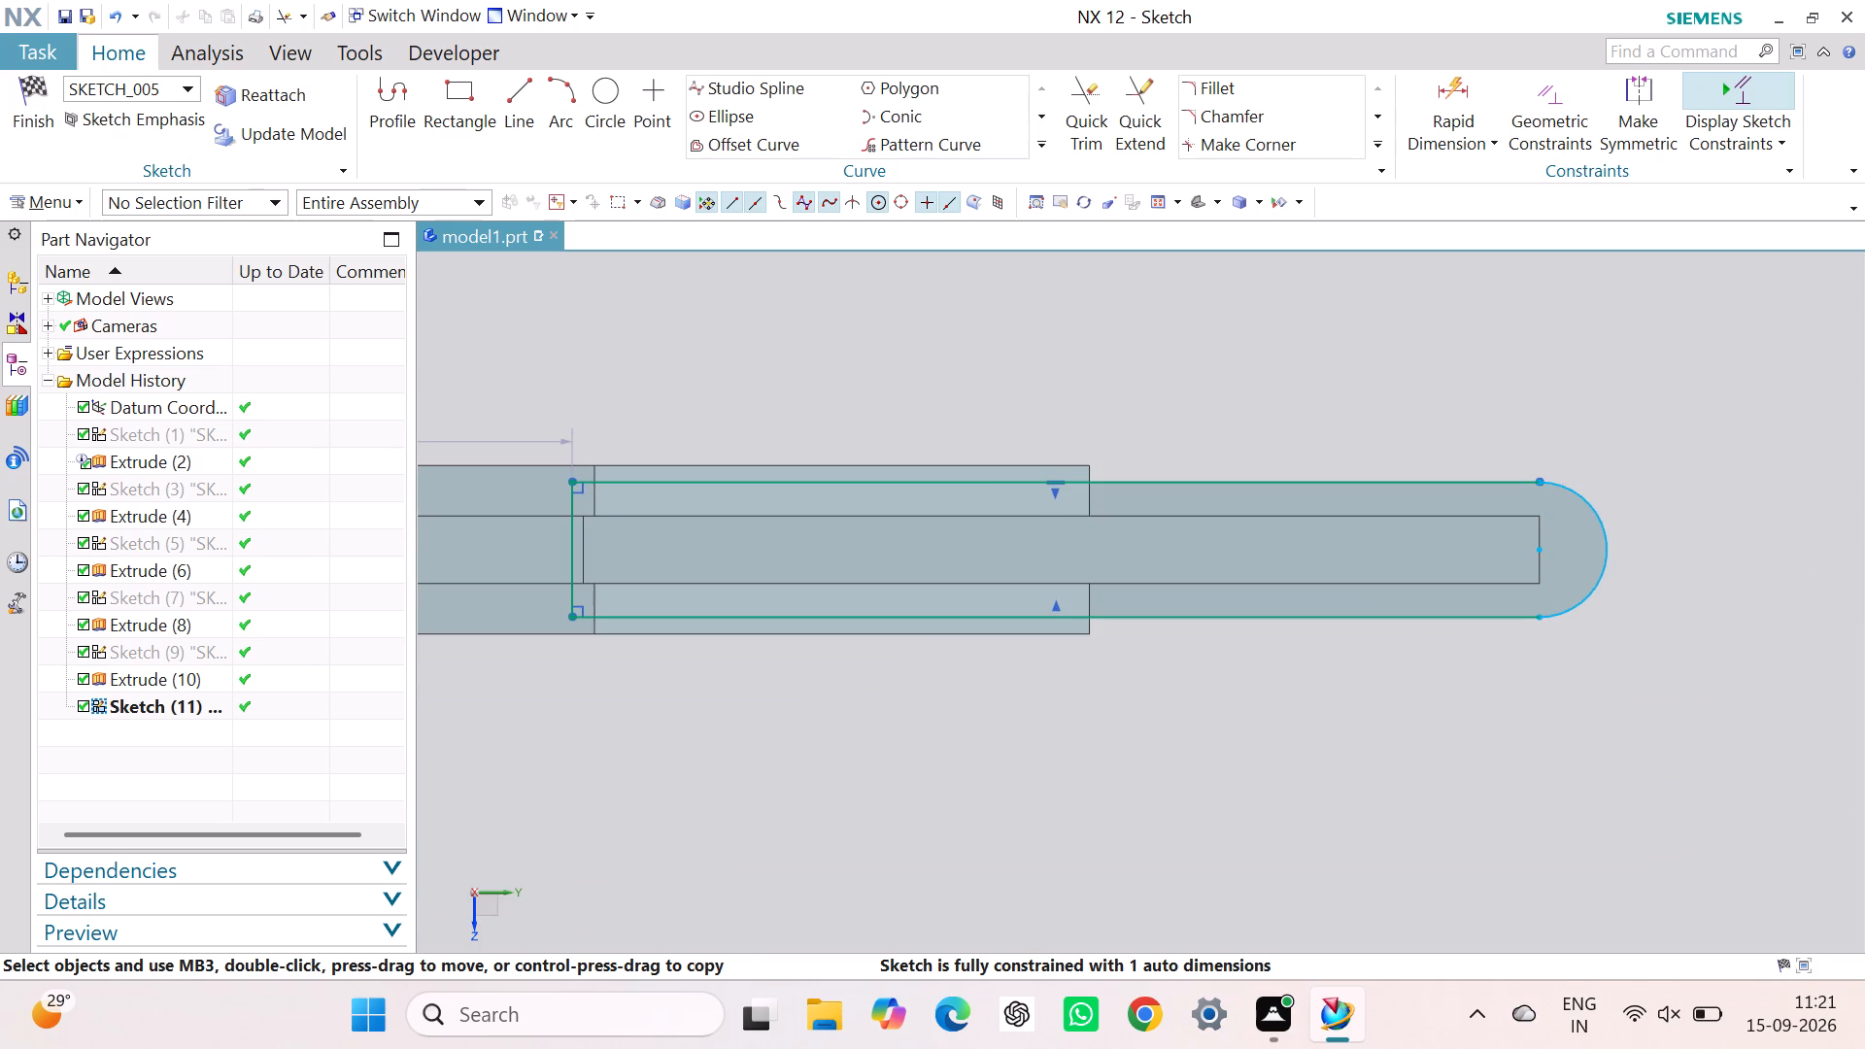
scroll(1093, 422, "down", 2)
scroll(842, 476, "down", 2)
scroll(744, 461, "up", 2)
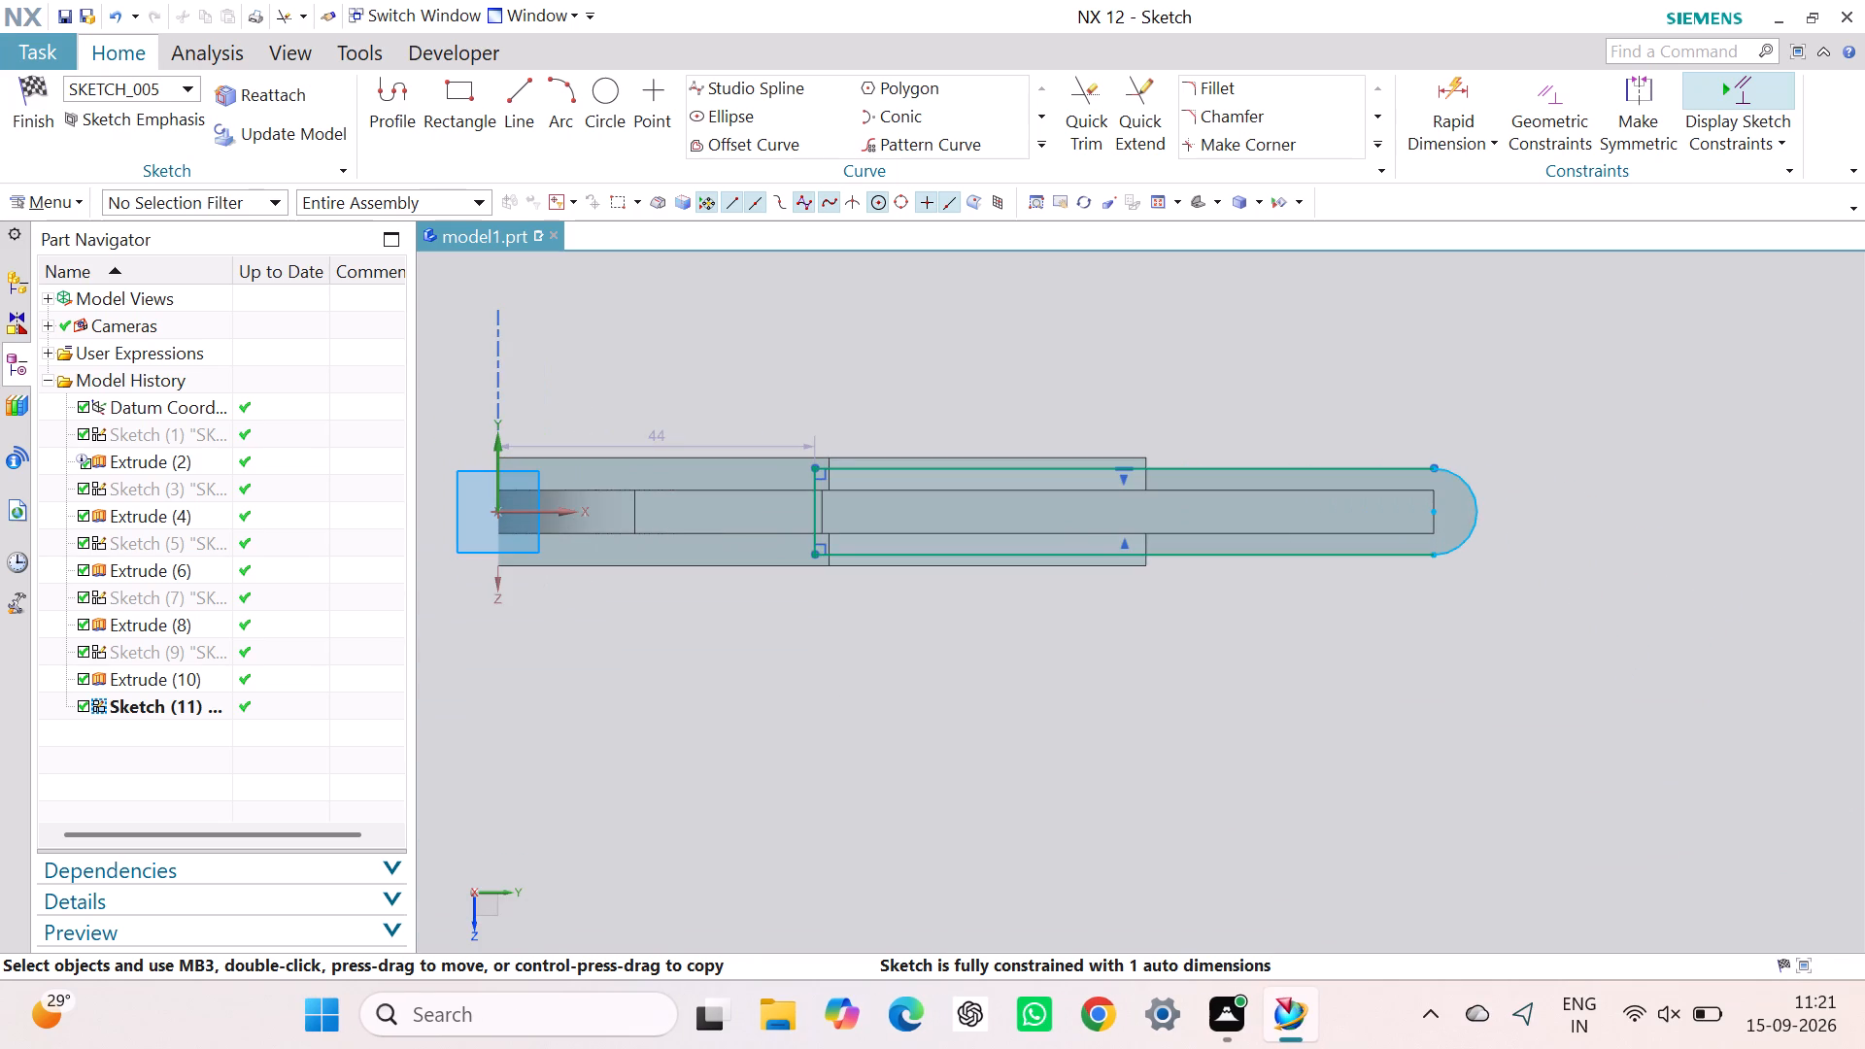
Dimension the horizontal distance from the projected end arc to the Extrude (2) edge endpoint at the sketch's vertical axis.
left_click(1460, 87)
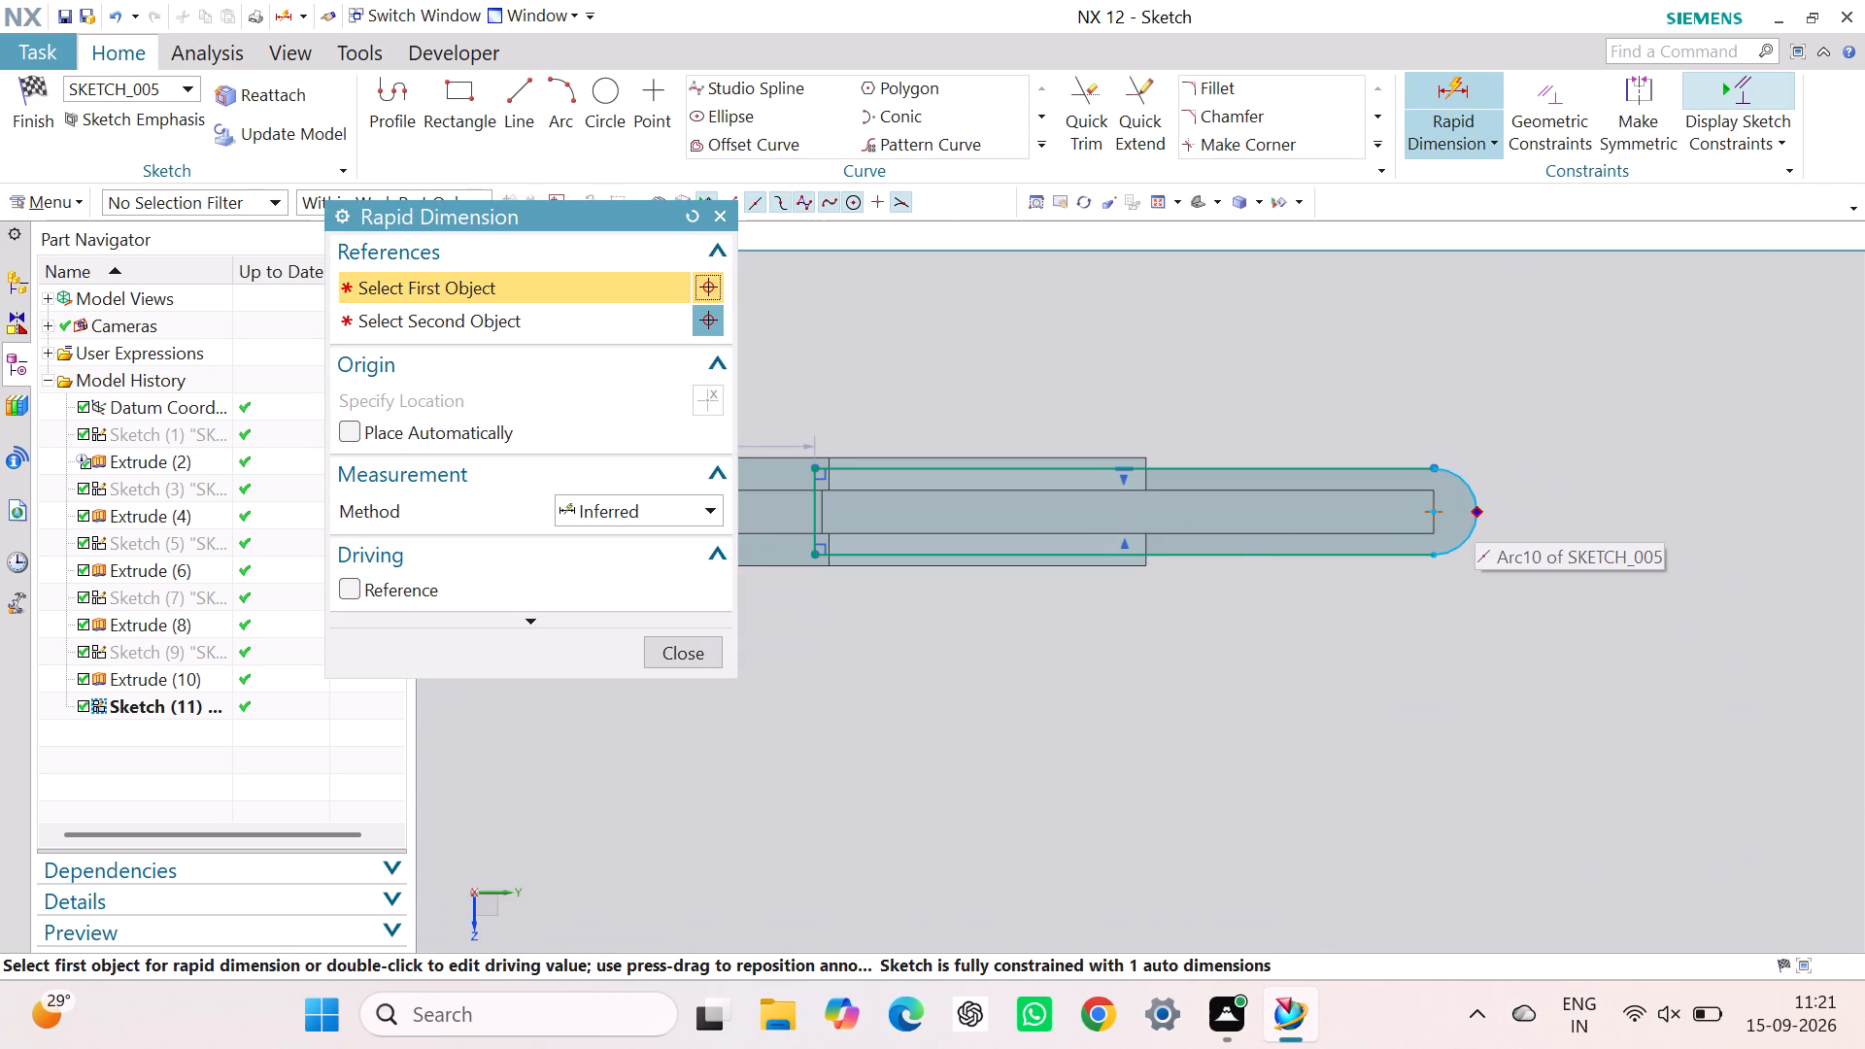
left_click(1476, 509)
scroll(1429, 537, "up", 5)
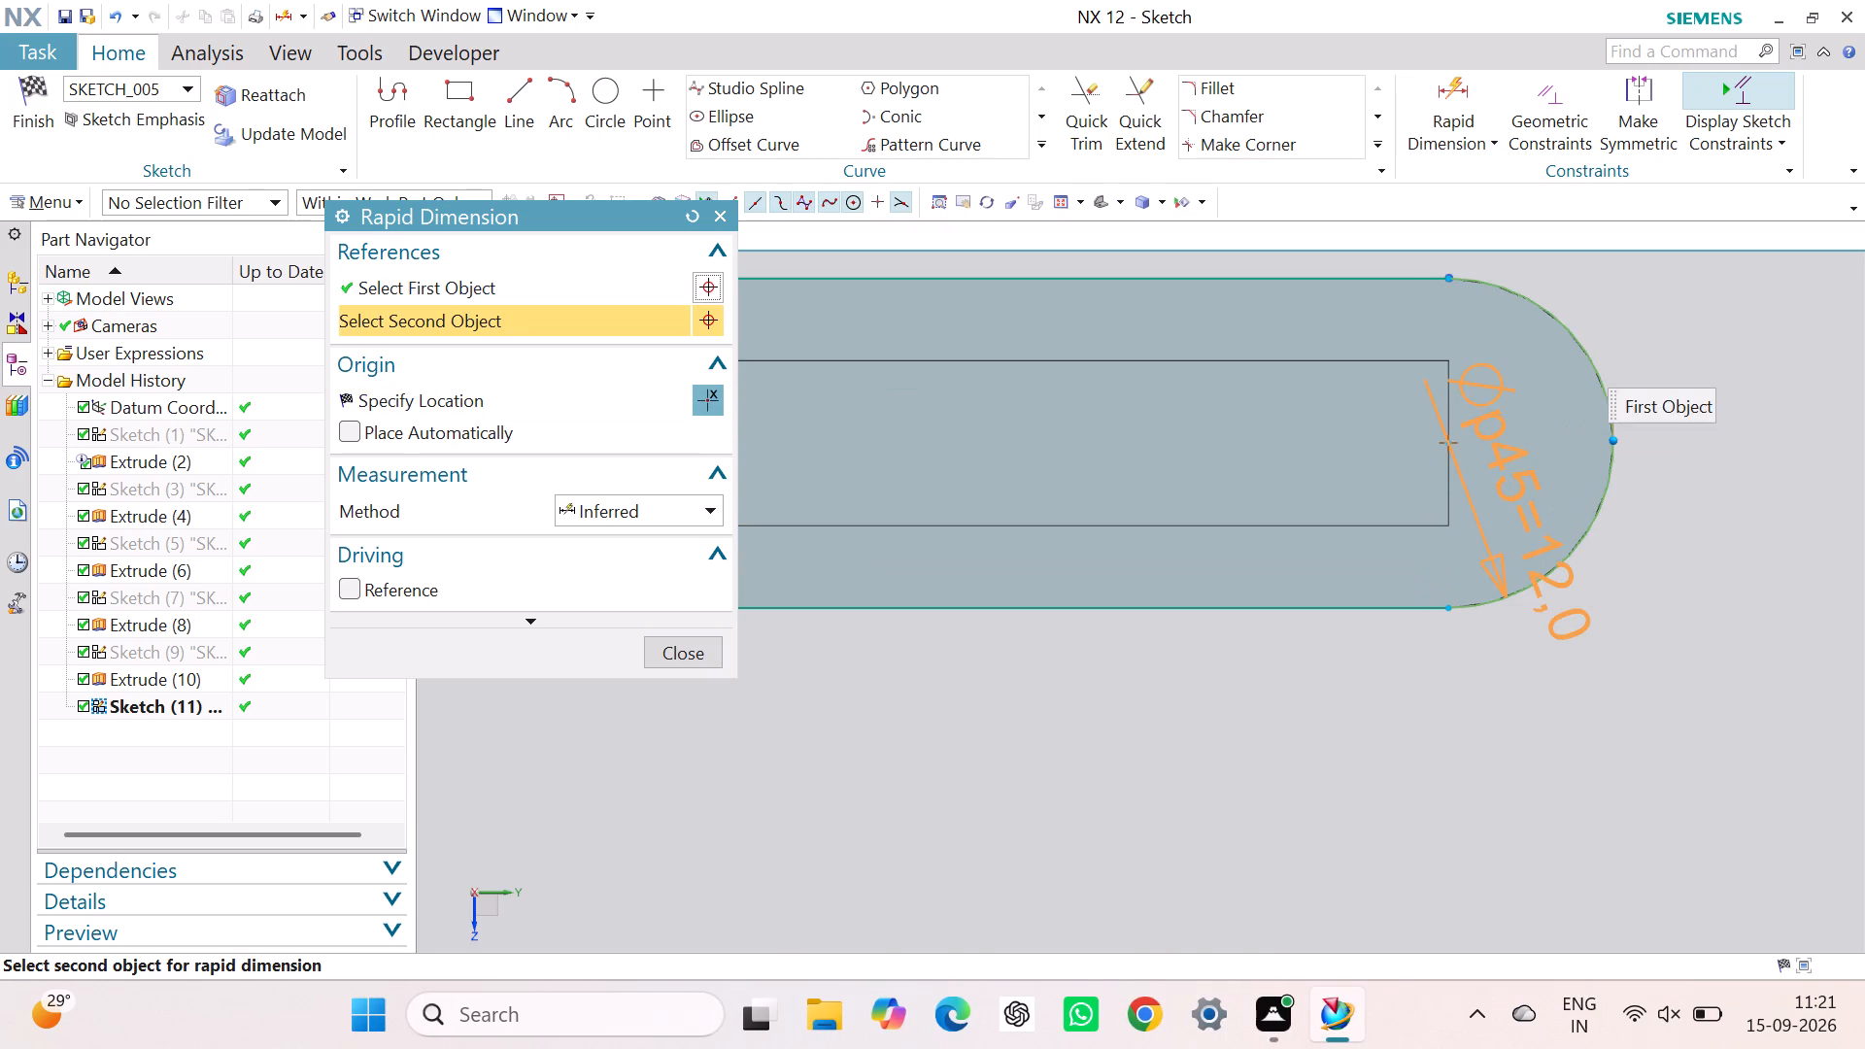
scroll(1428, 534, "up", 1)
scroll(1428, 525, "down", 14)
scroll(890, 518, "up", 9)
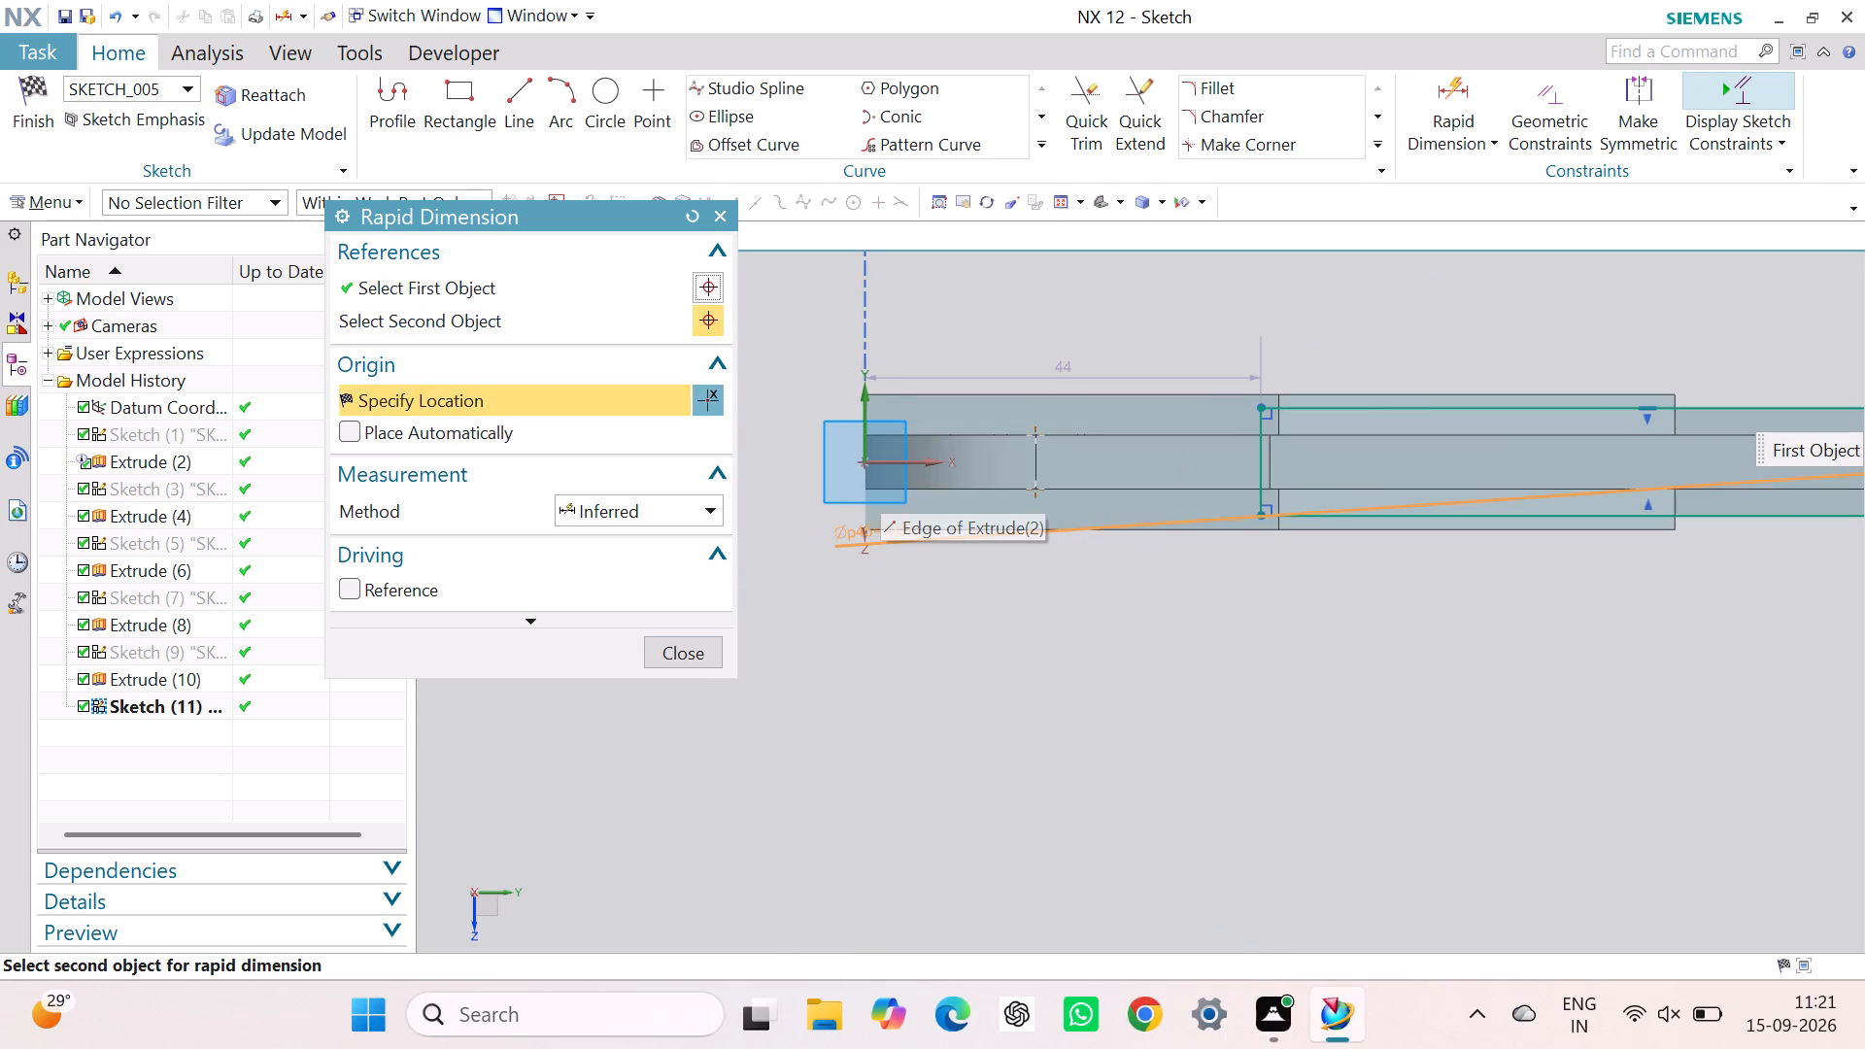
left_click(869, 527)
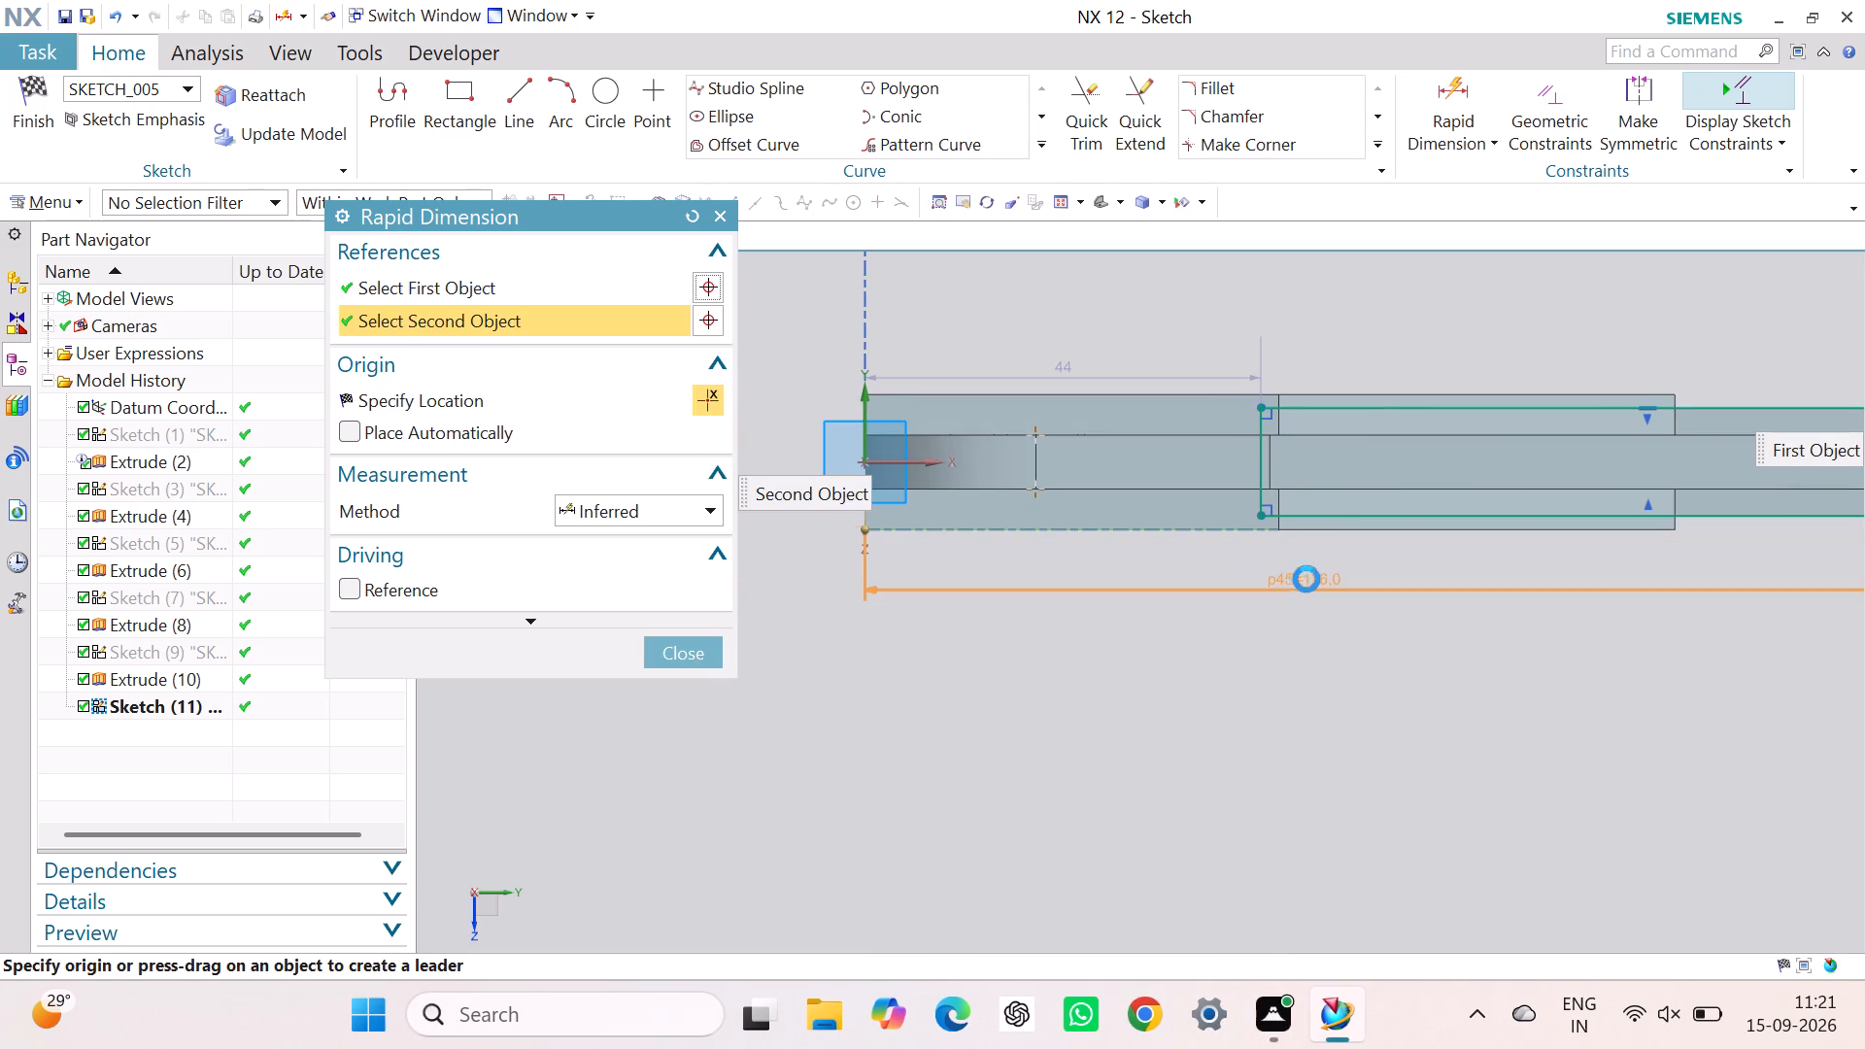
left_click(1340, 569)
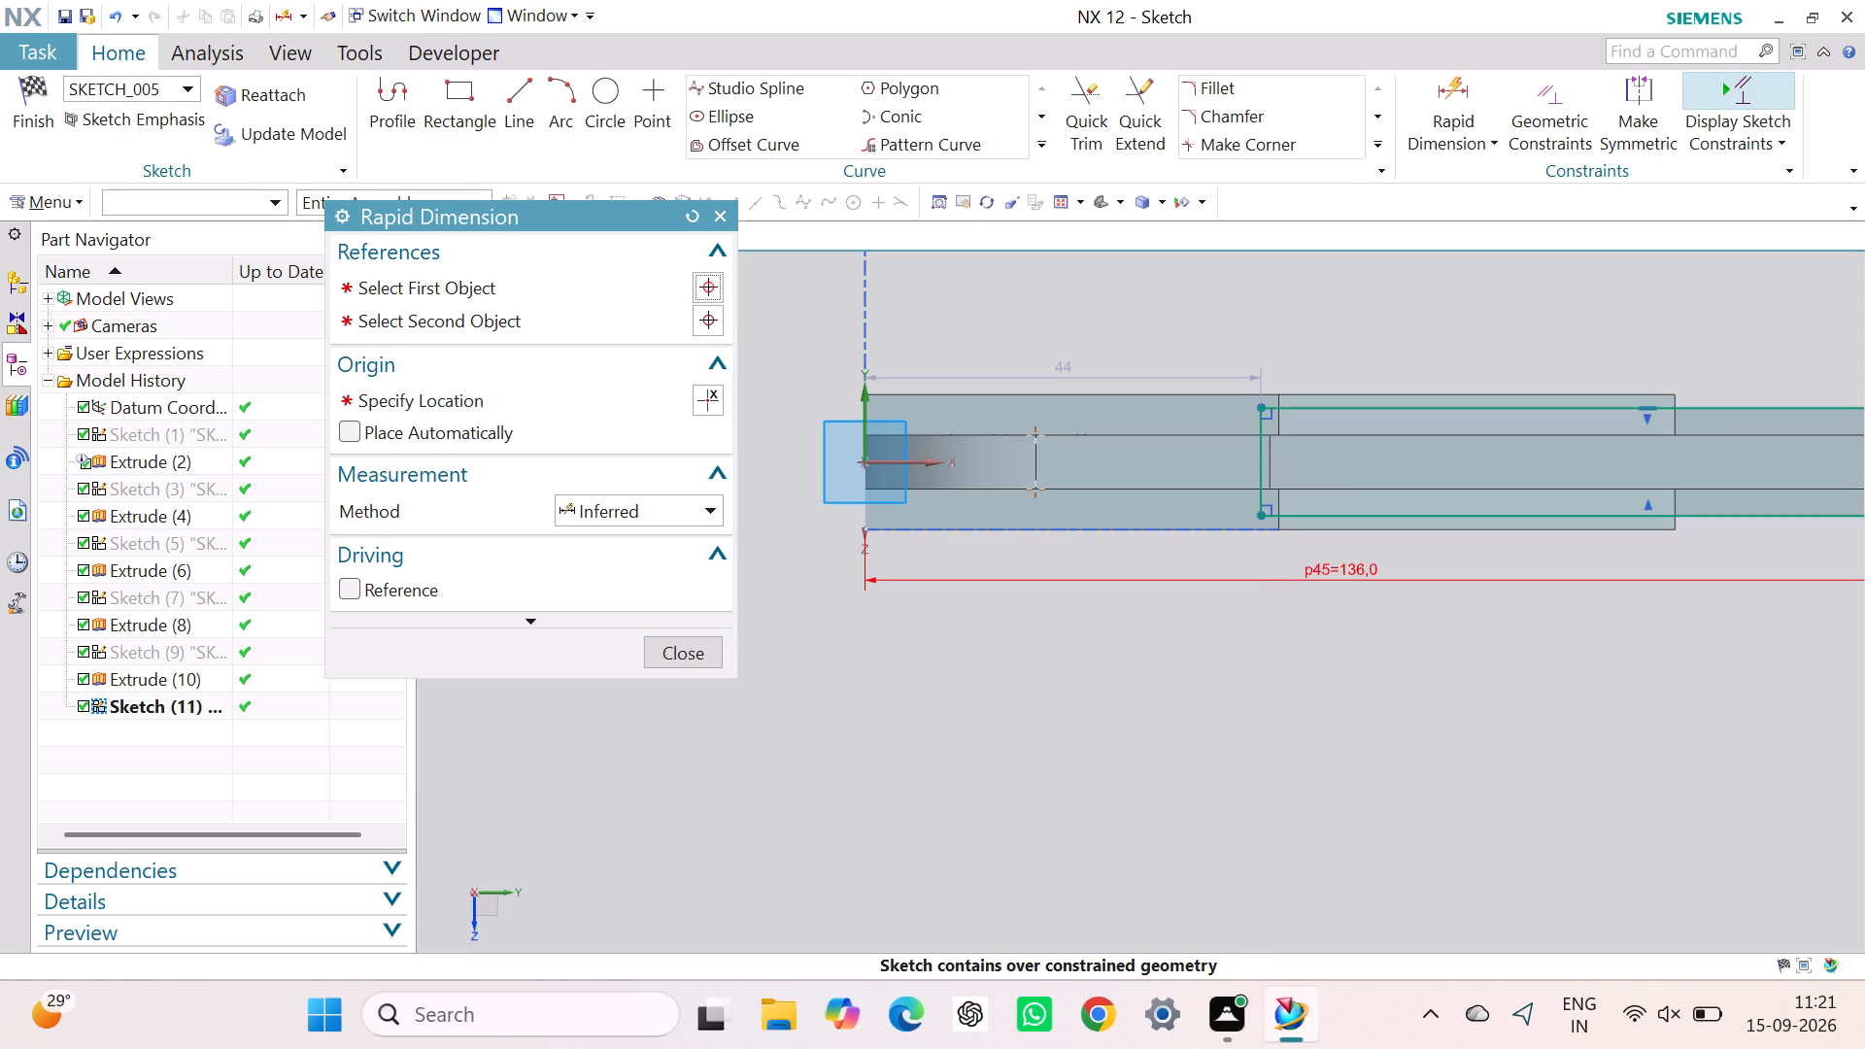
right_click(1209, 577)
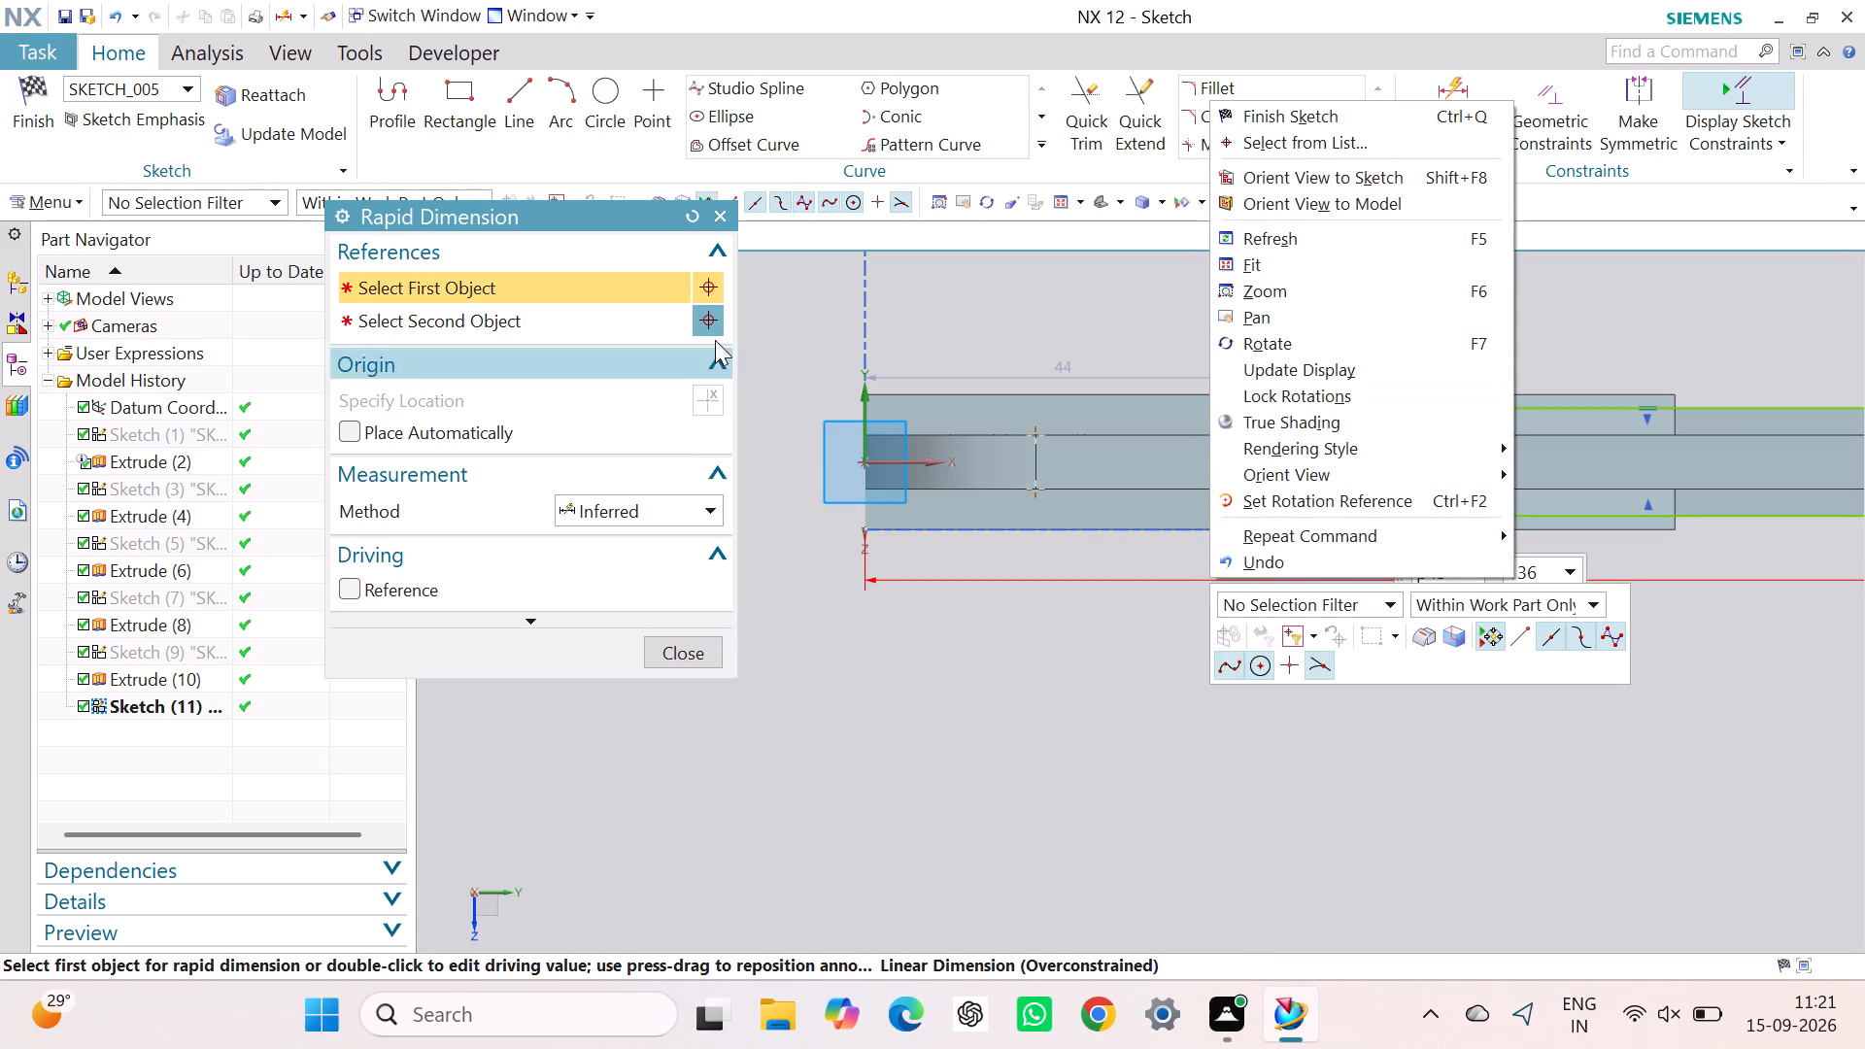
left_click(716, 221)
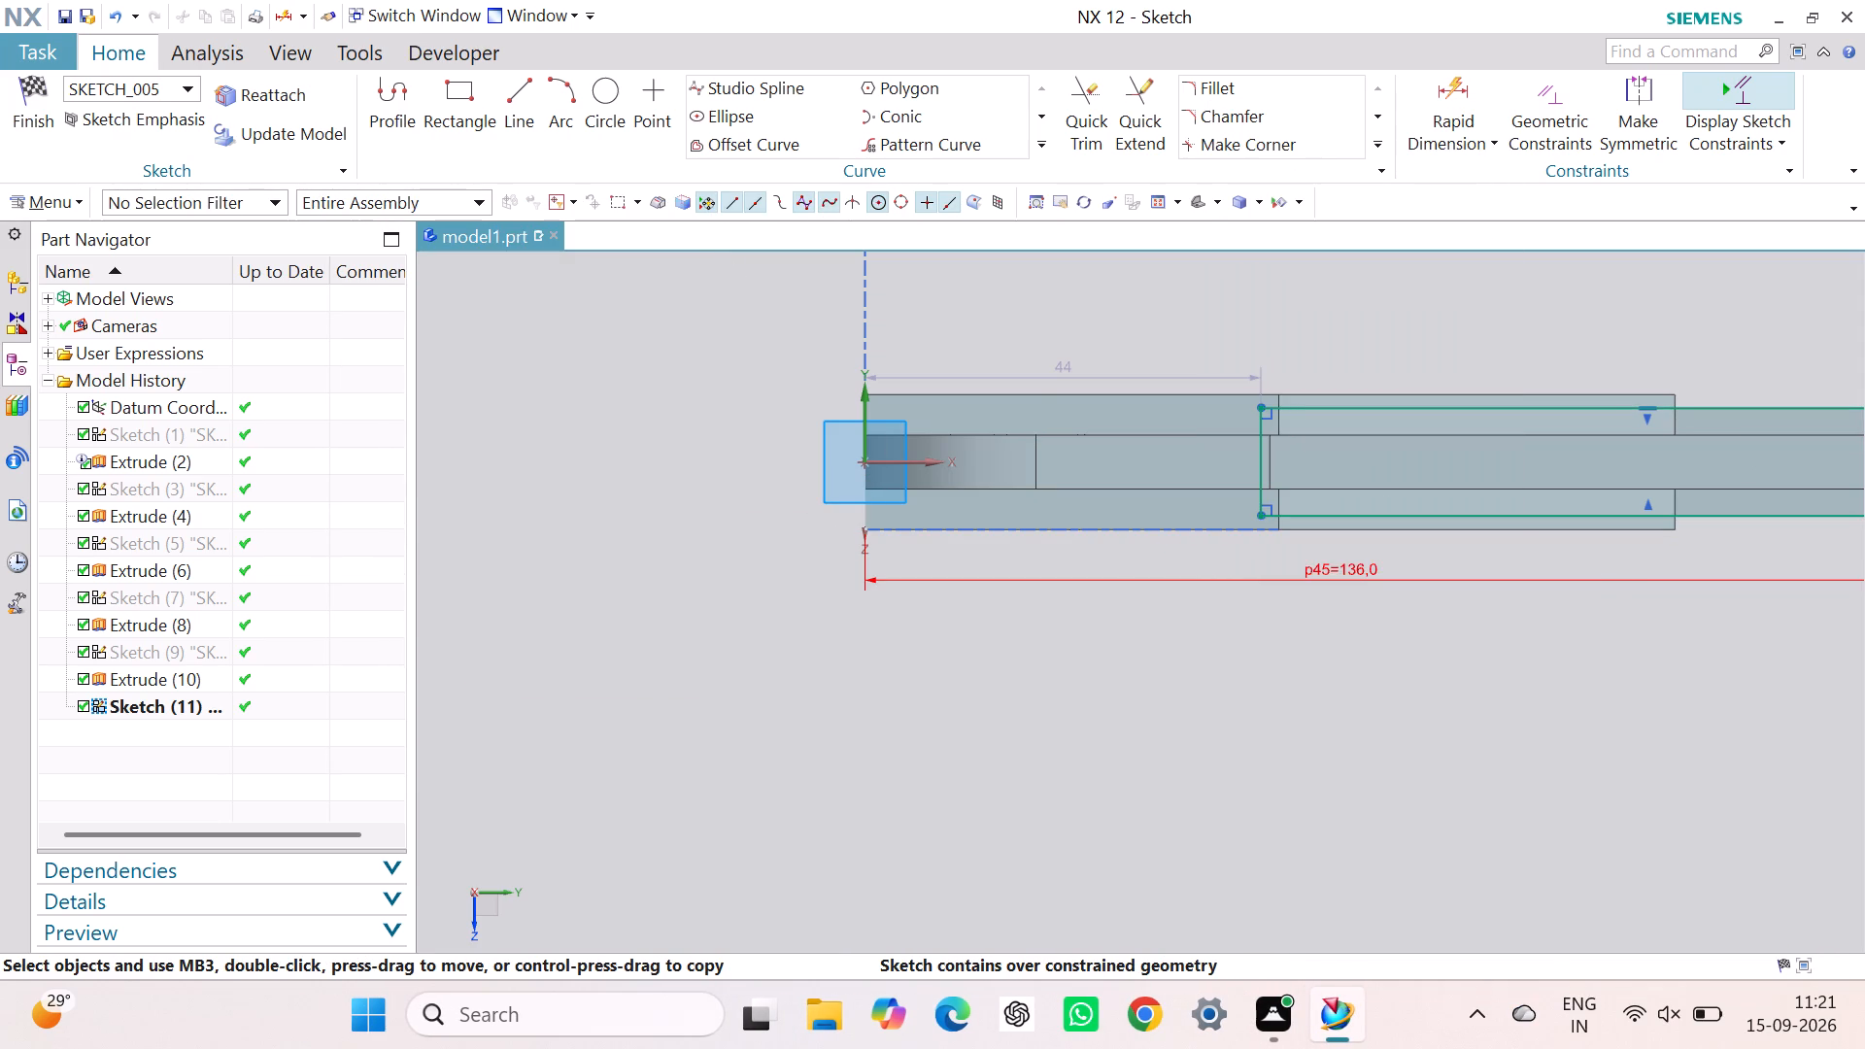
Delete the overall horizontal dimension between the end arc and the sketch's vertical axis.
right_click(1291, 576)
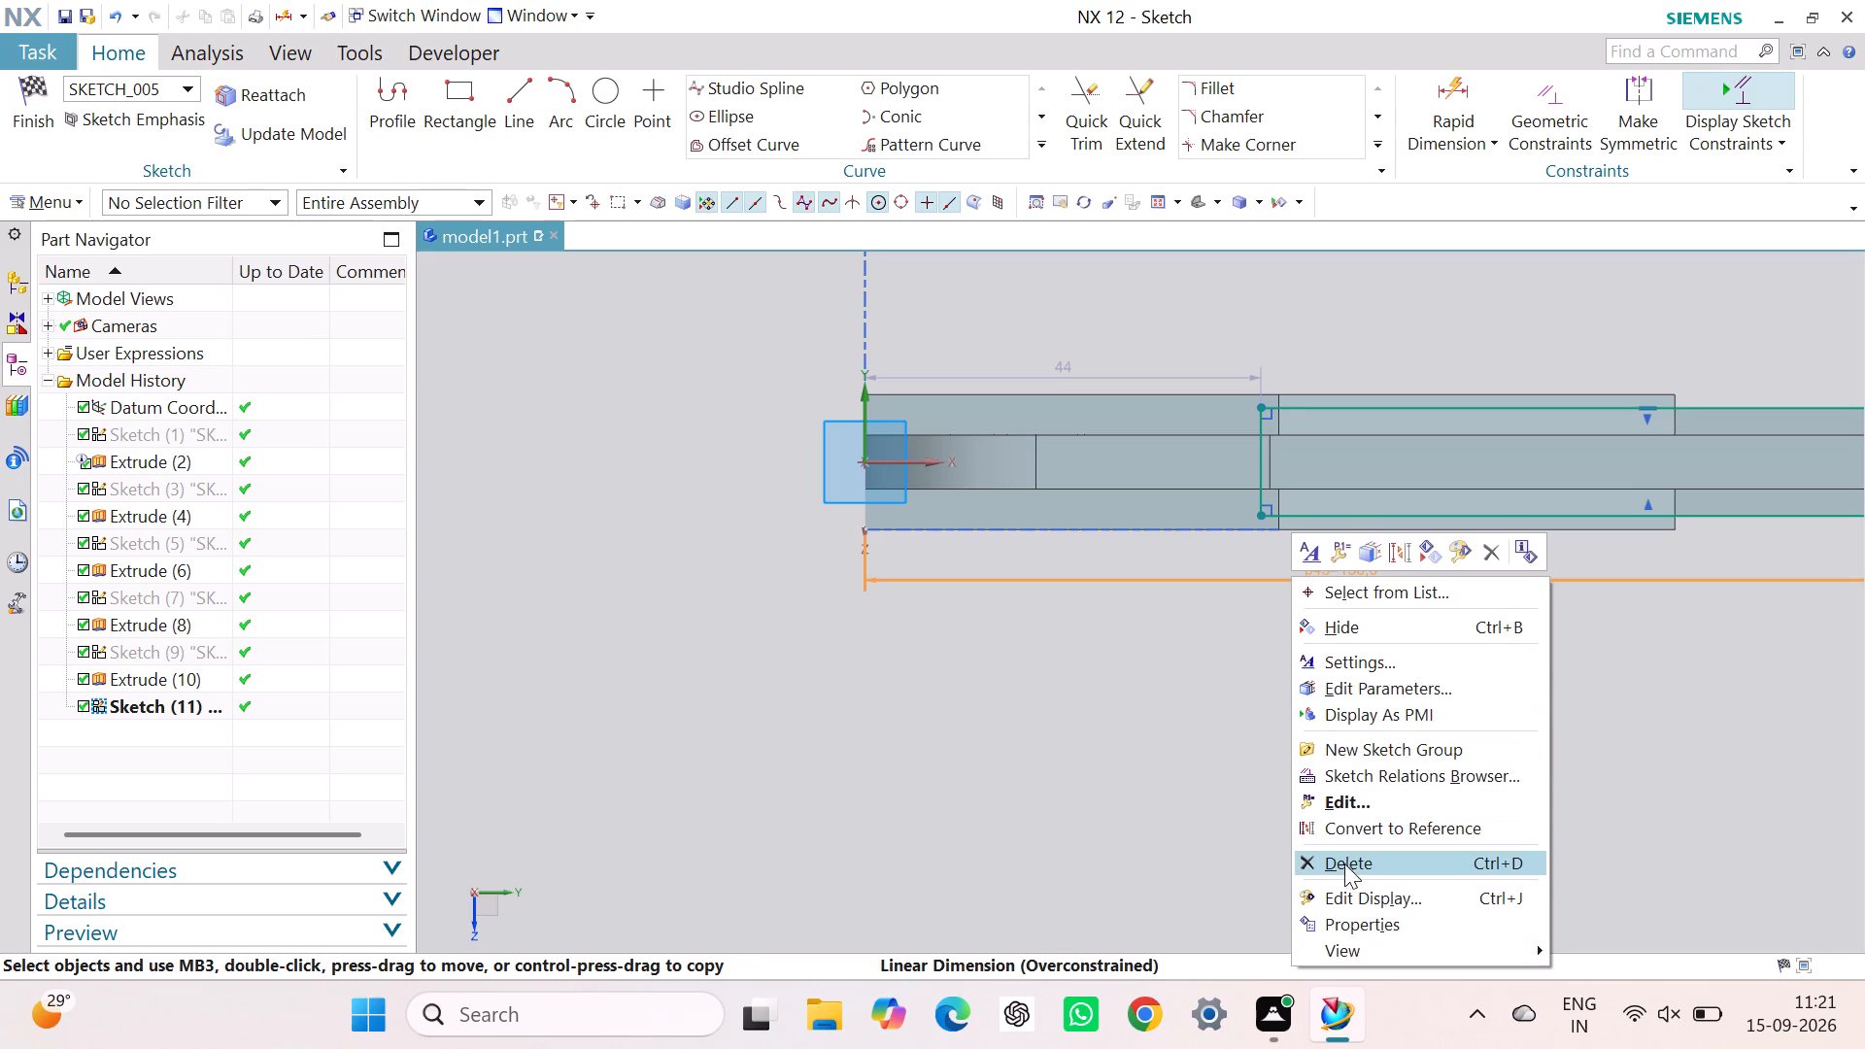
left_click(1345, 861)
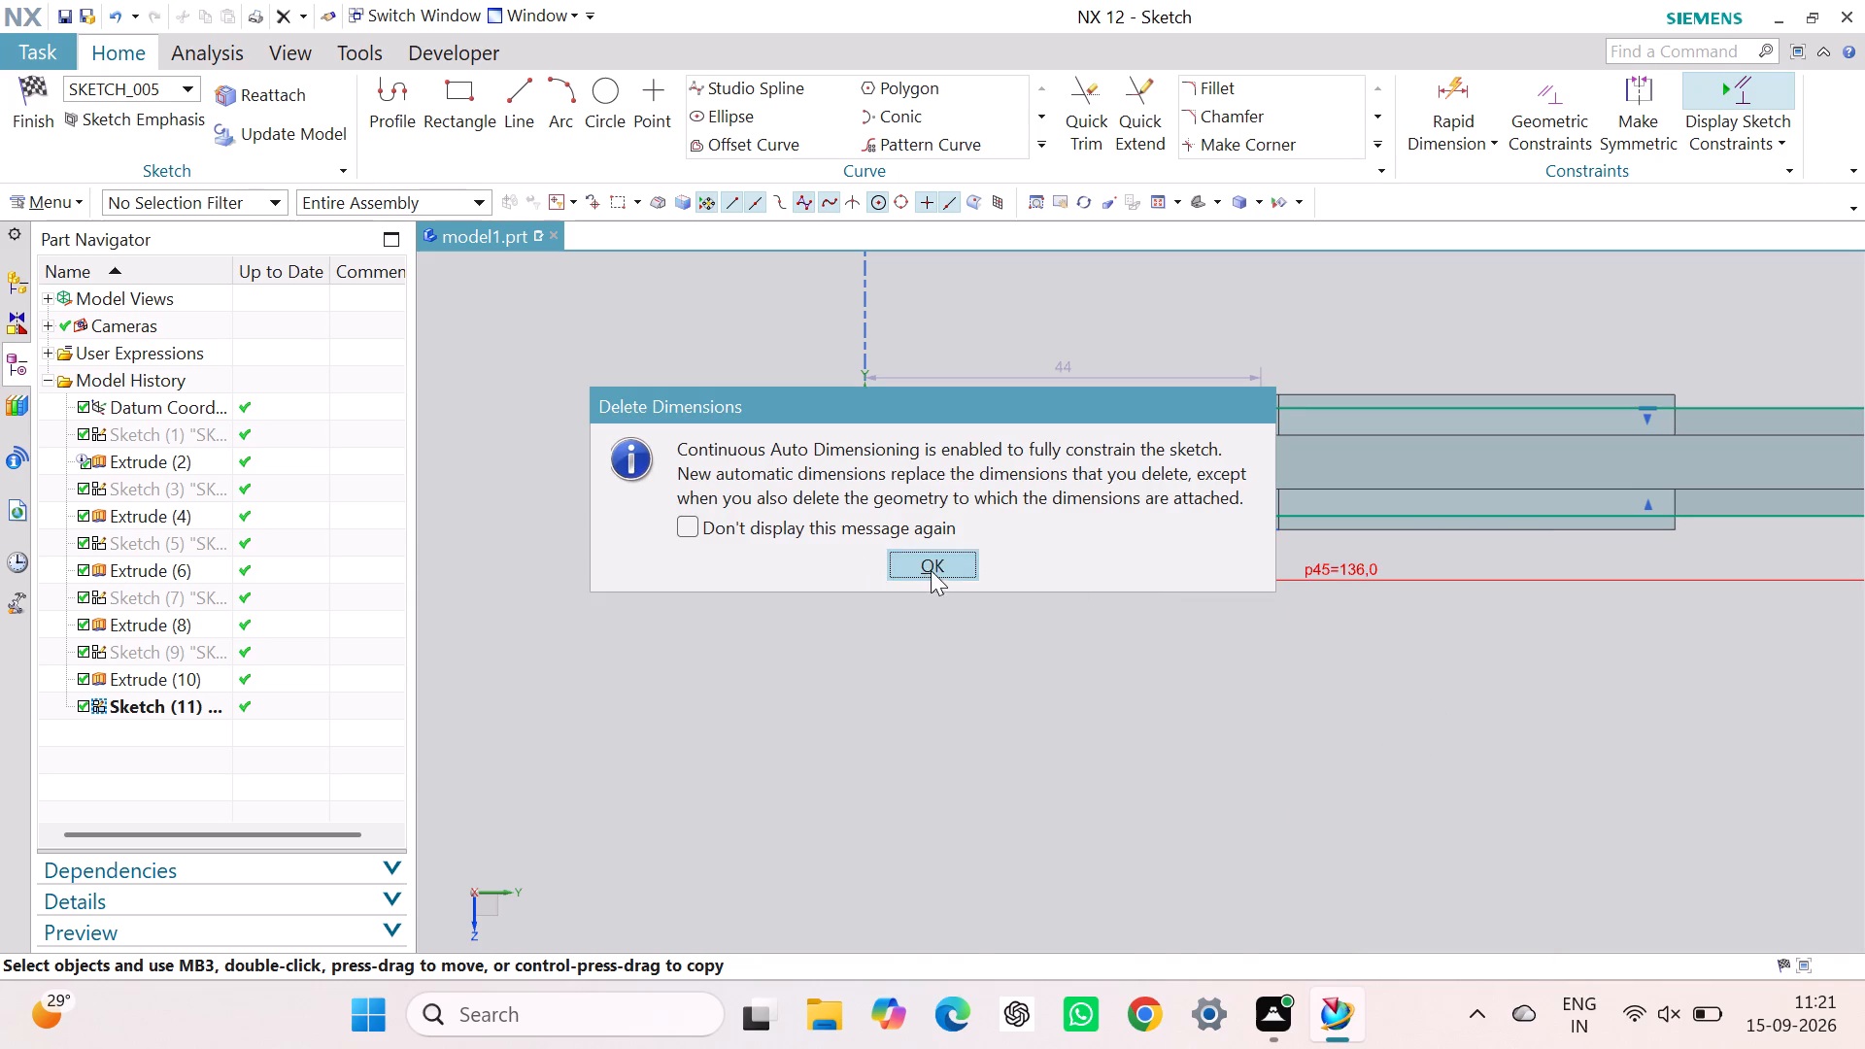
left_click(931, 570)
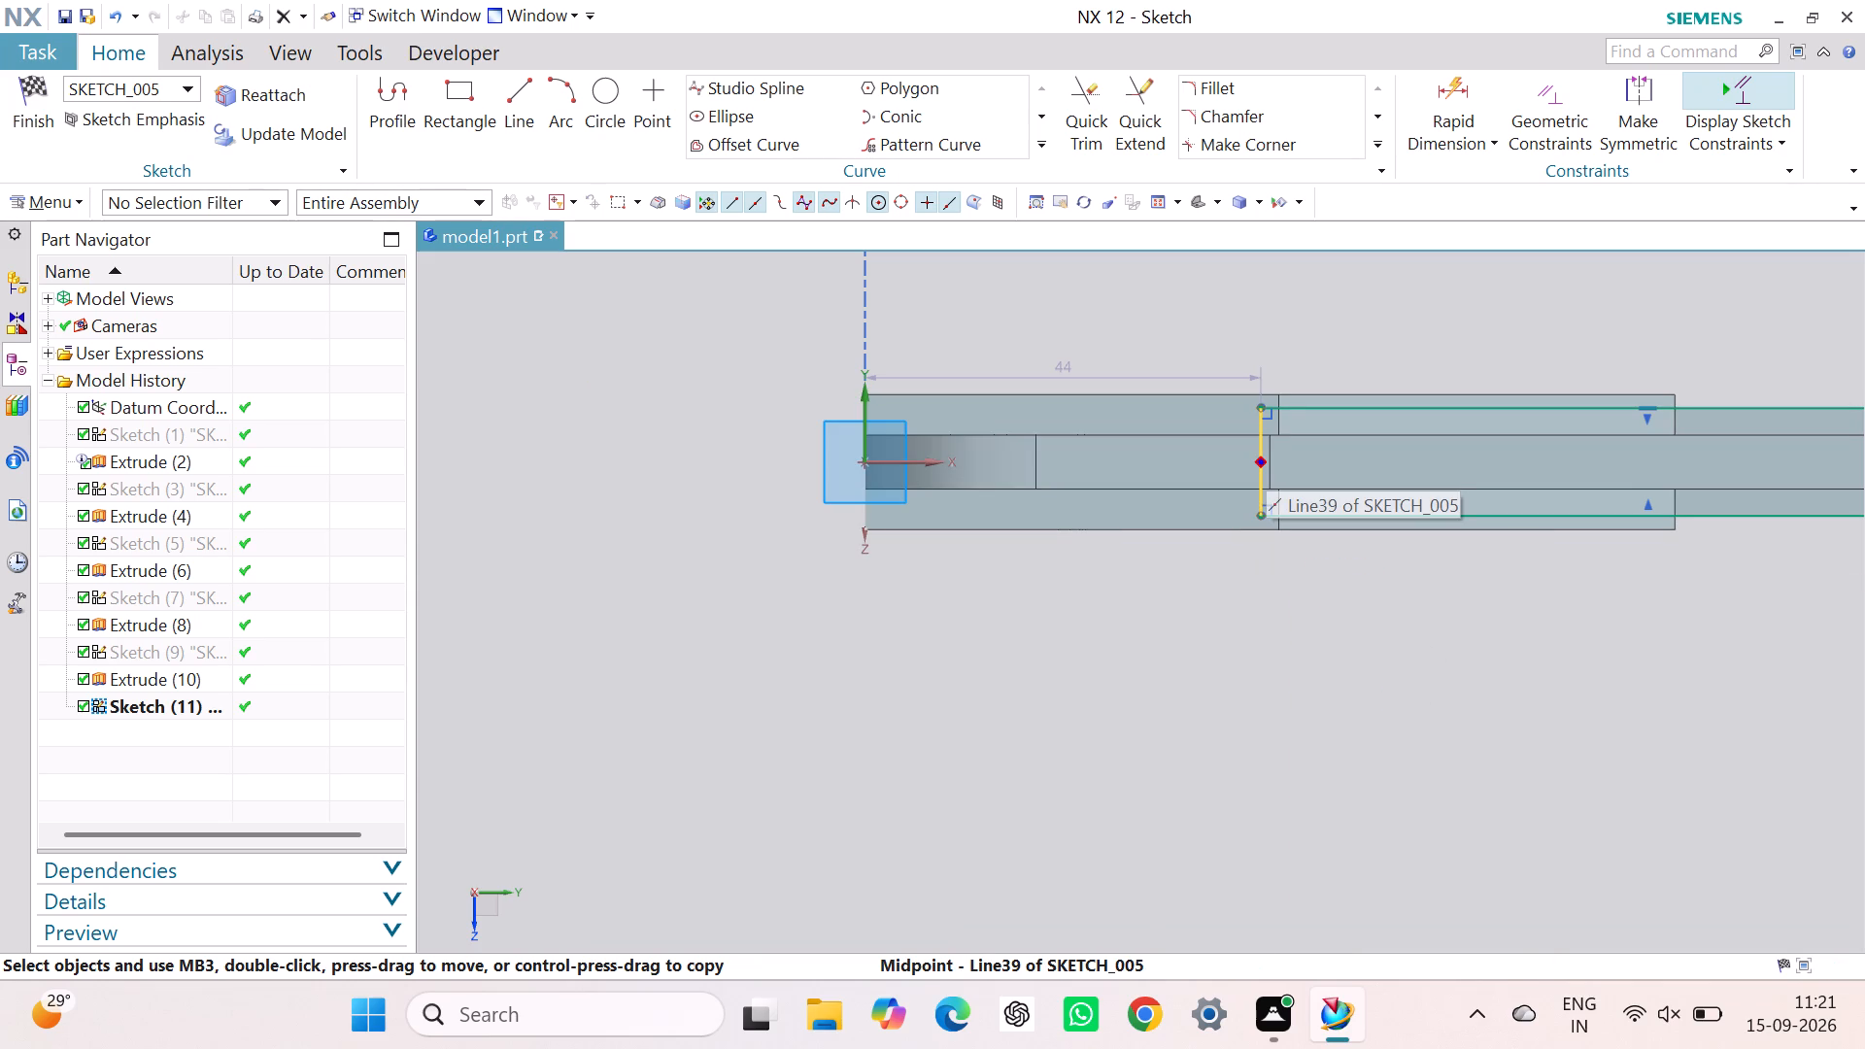
Move the profile's straight end line onto the adjacent edge of Extrude (6), 45 mm from the vertical axis, and finish the sketch.
left_click_drag(1266, 457, 1275, 457)
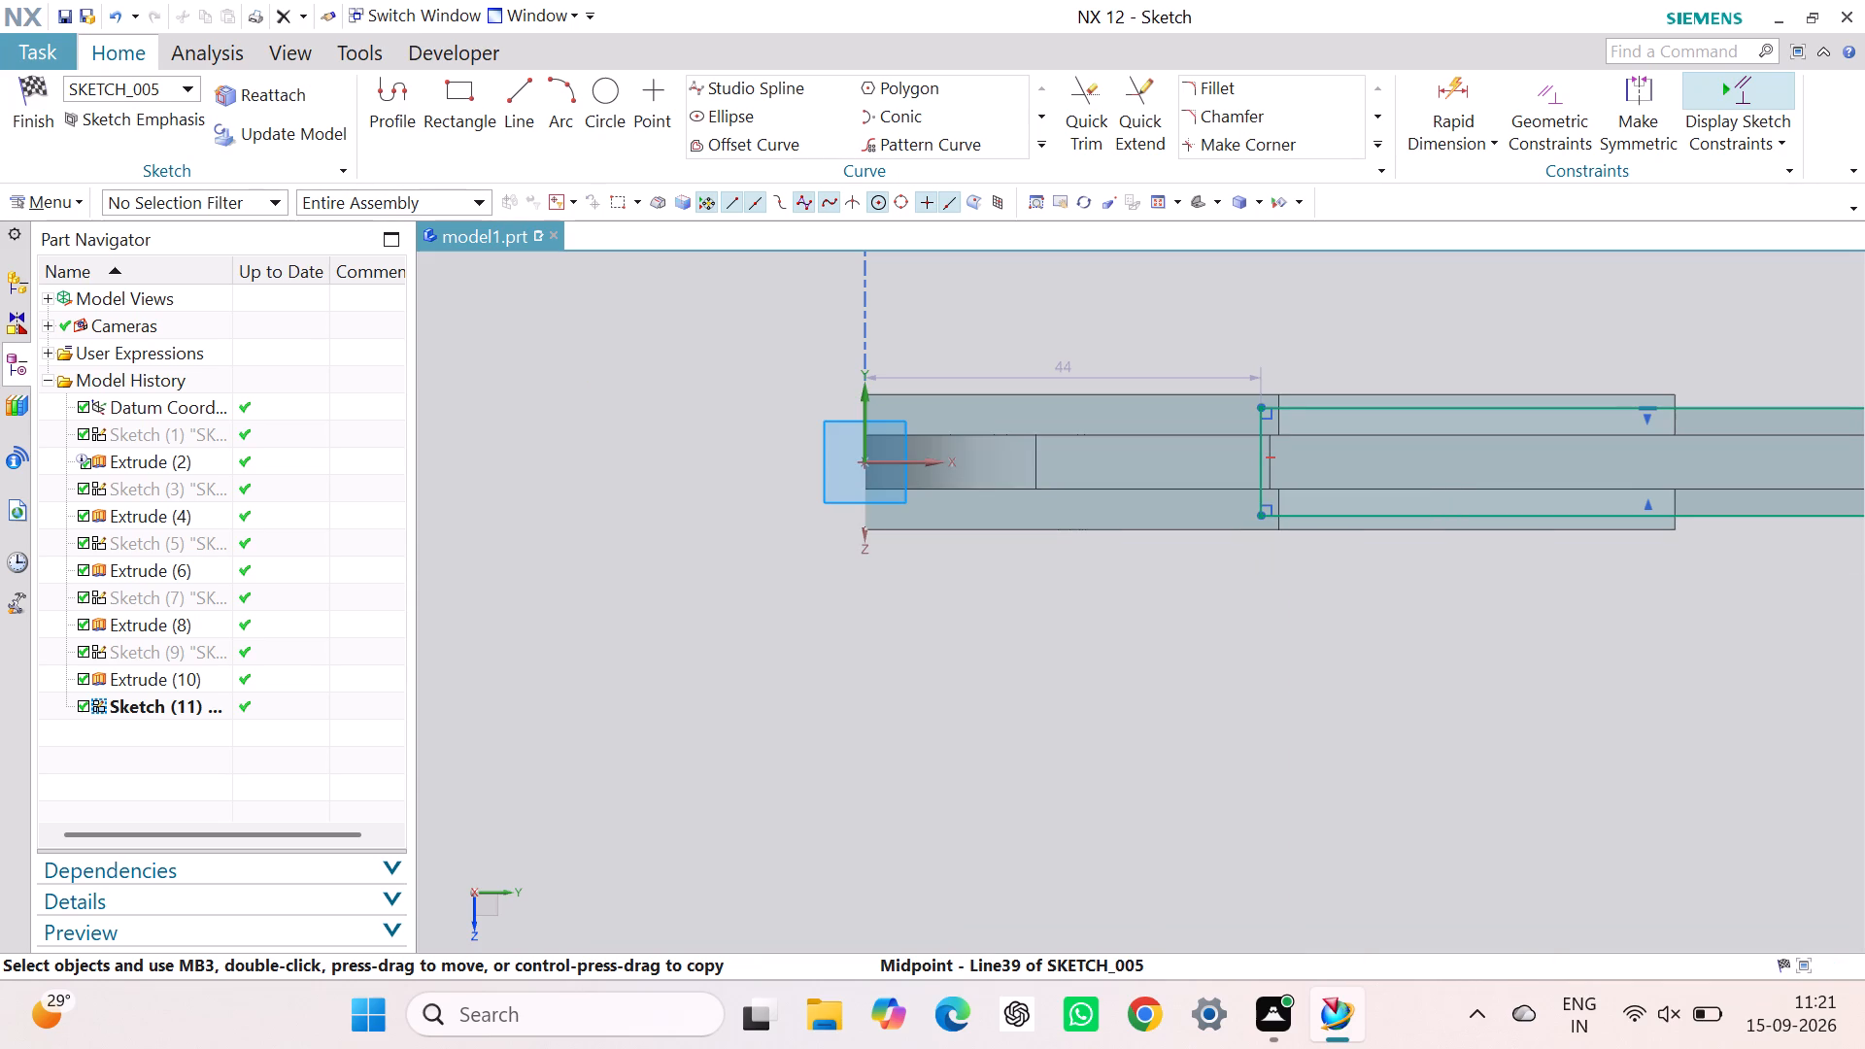
left_click_drag(1275, 457, 1325, 459)
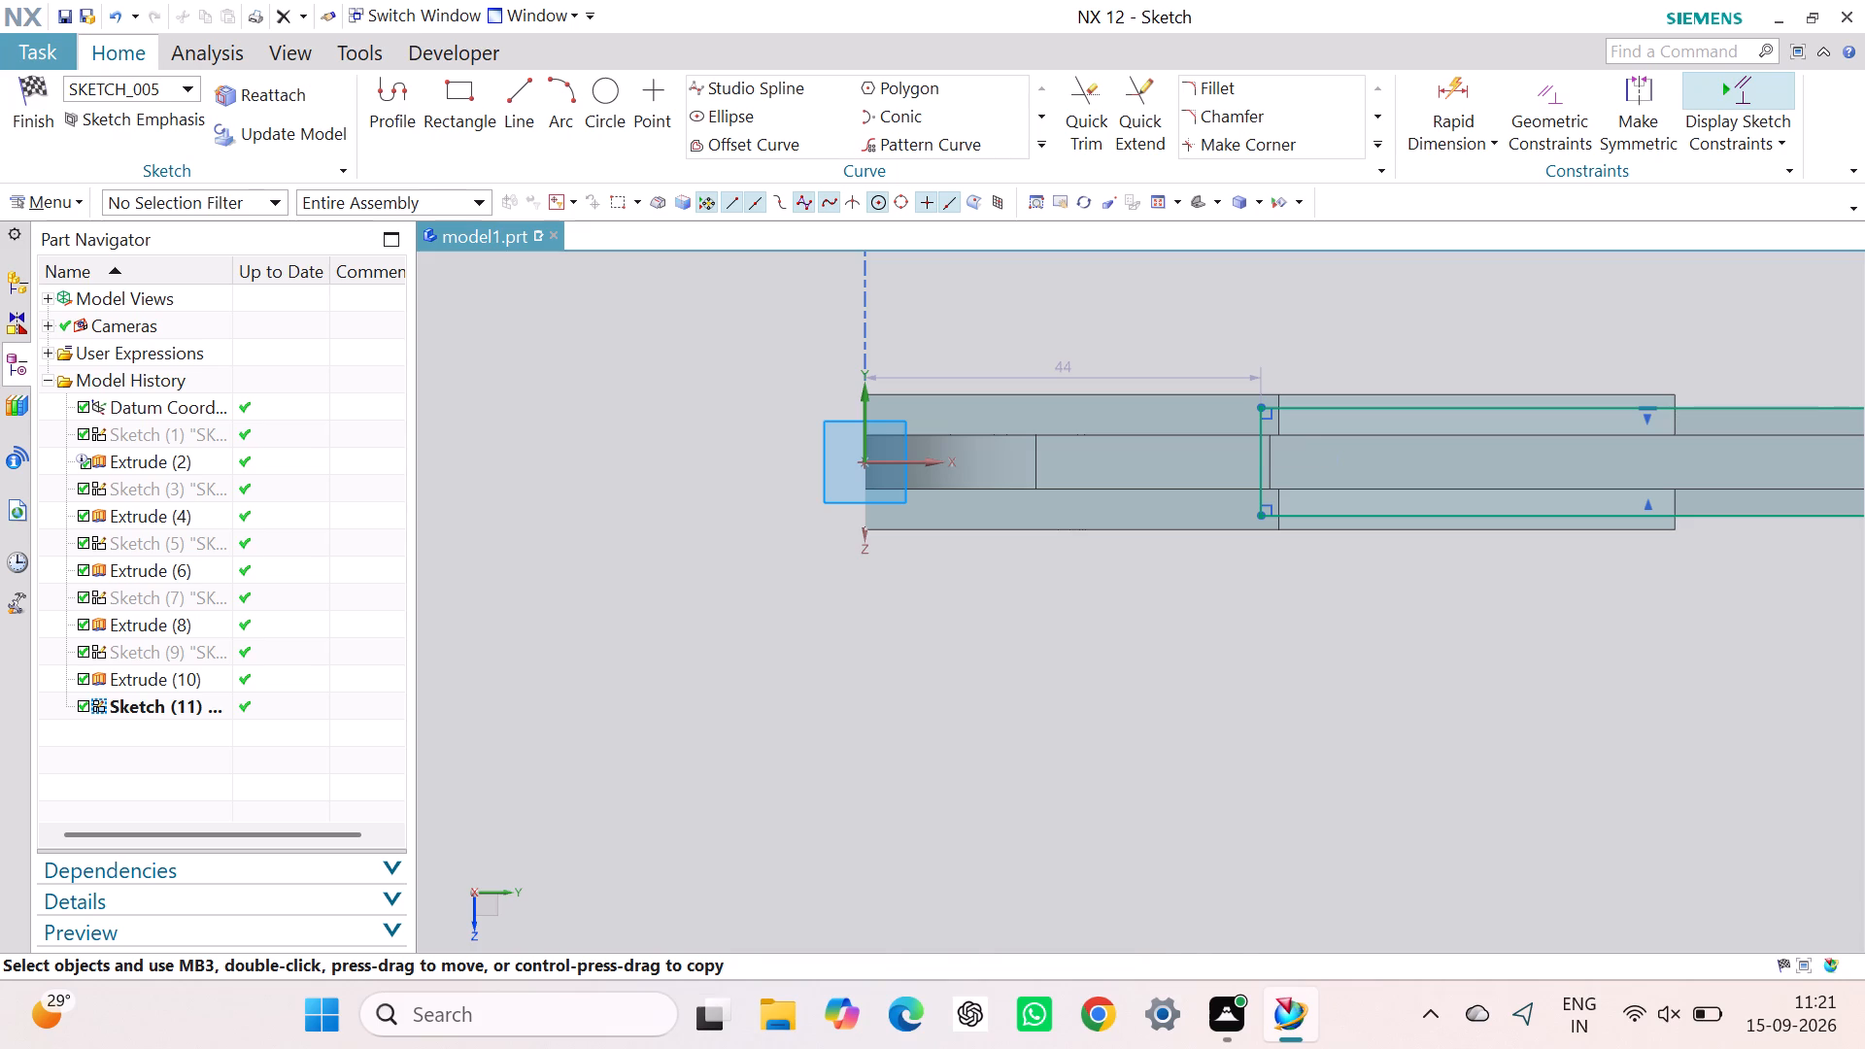
left_click(1184, 638)
left_click_drag(1258, 462, 1295, 466)
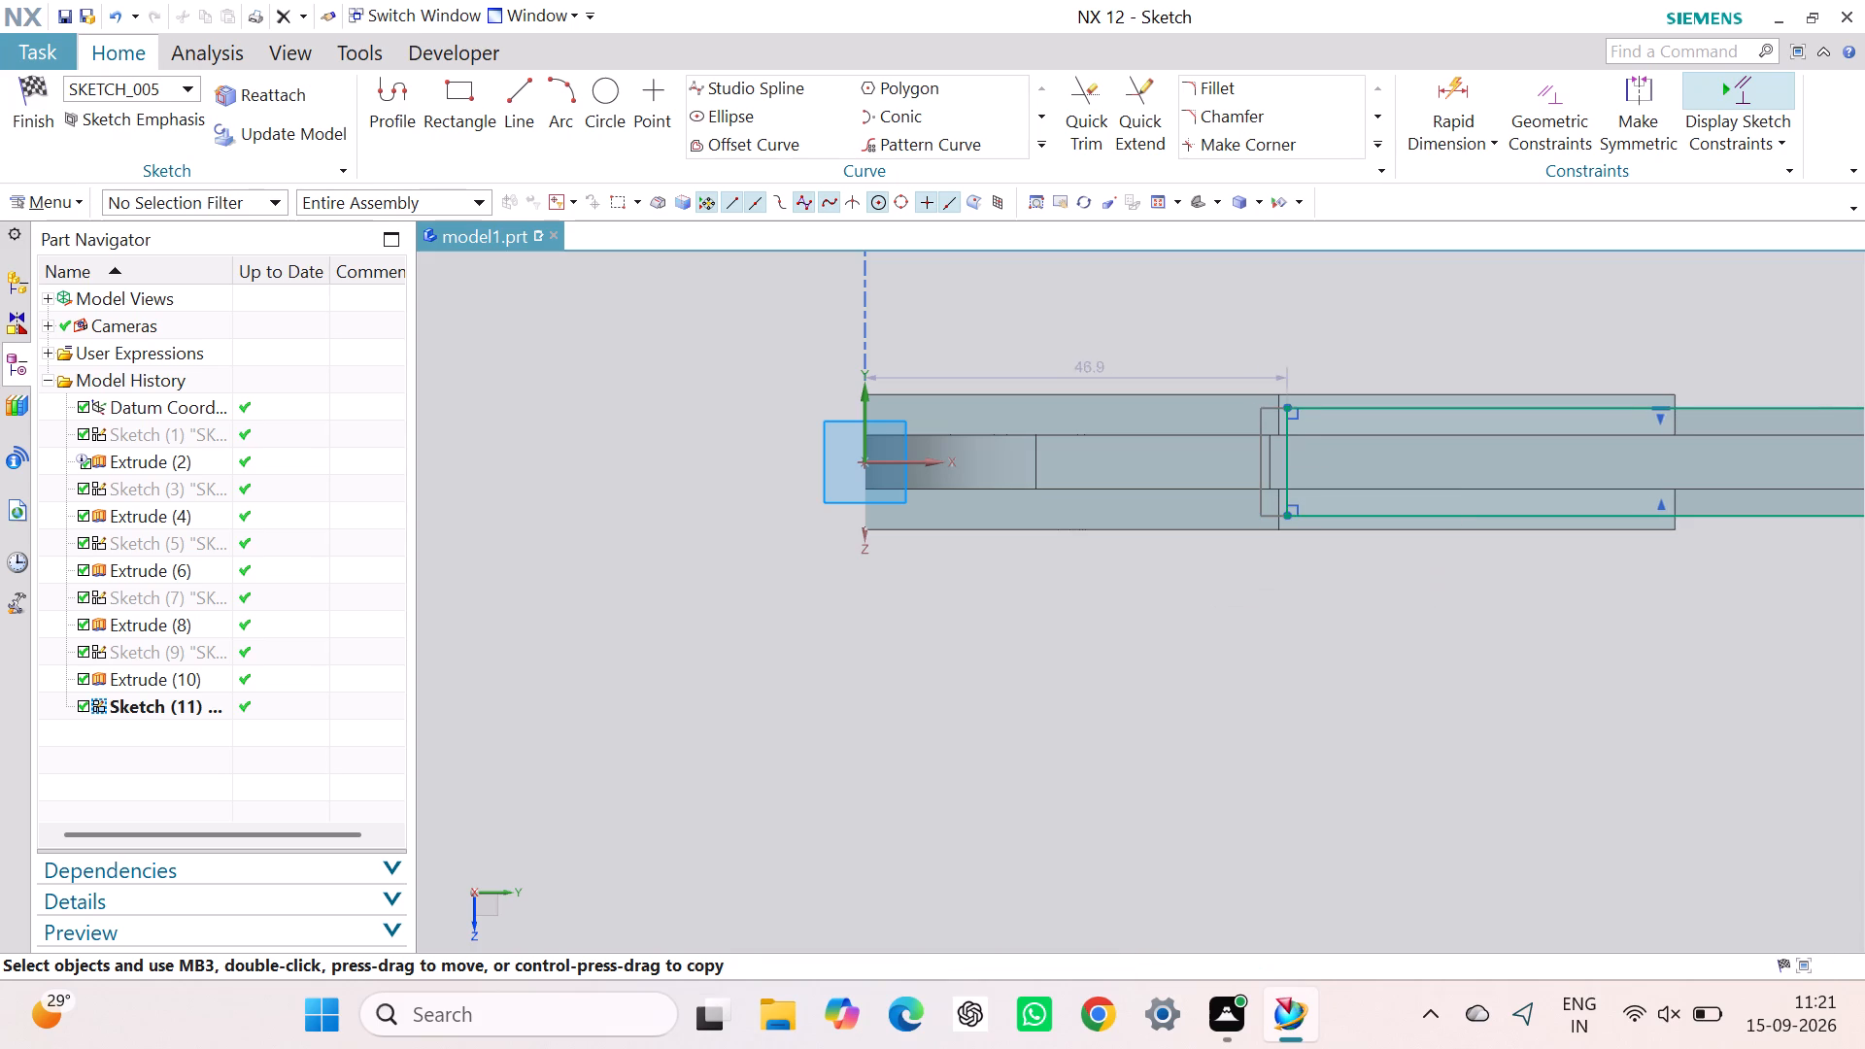
left_click_drag(1295, 466, 1273, 466)
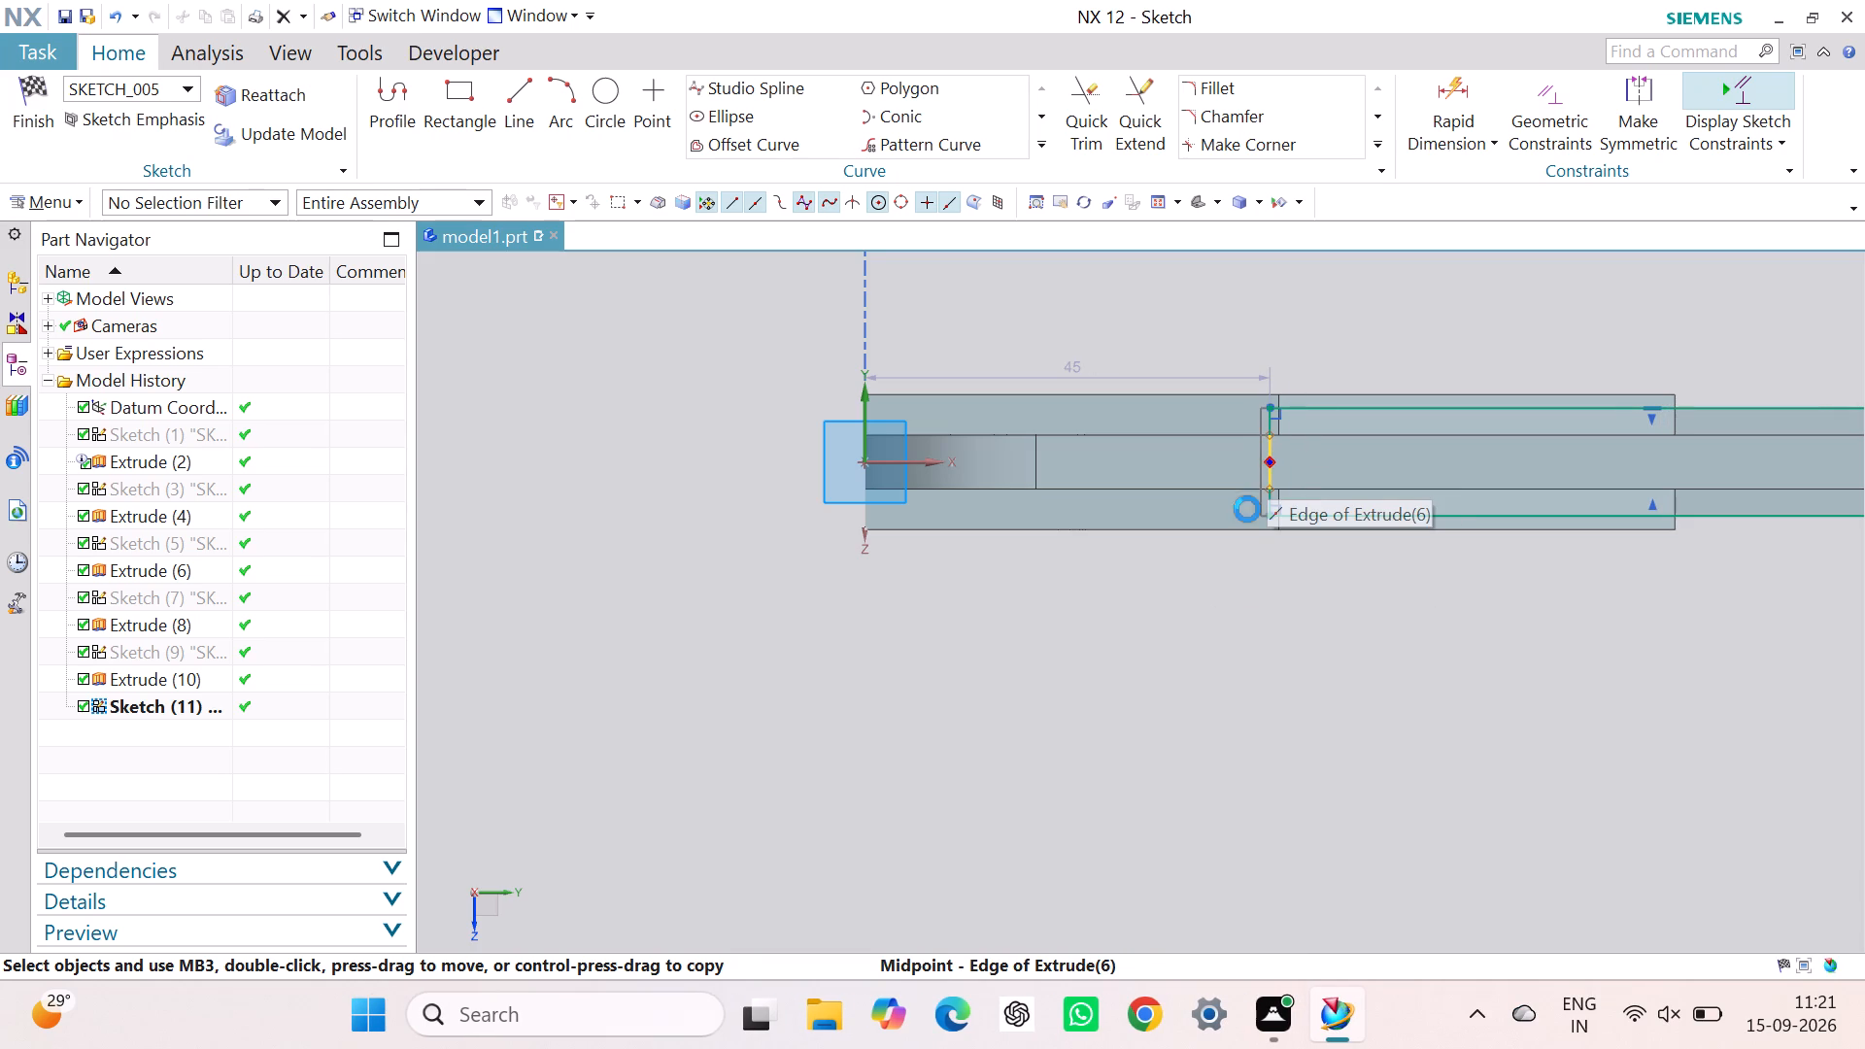
left_click(1161, 637)
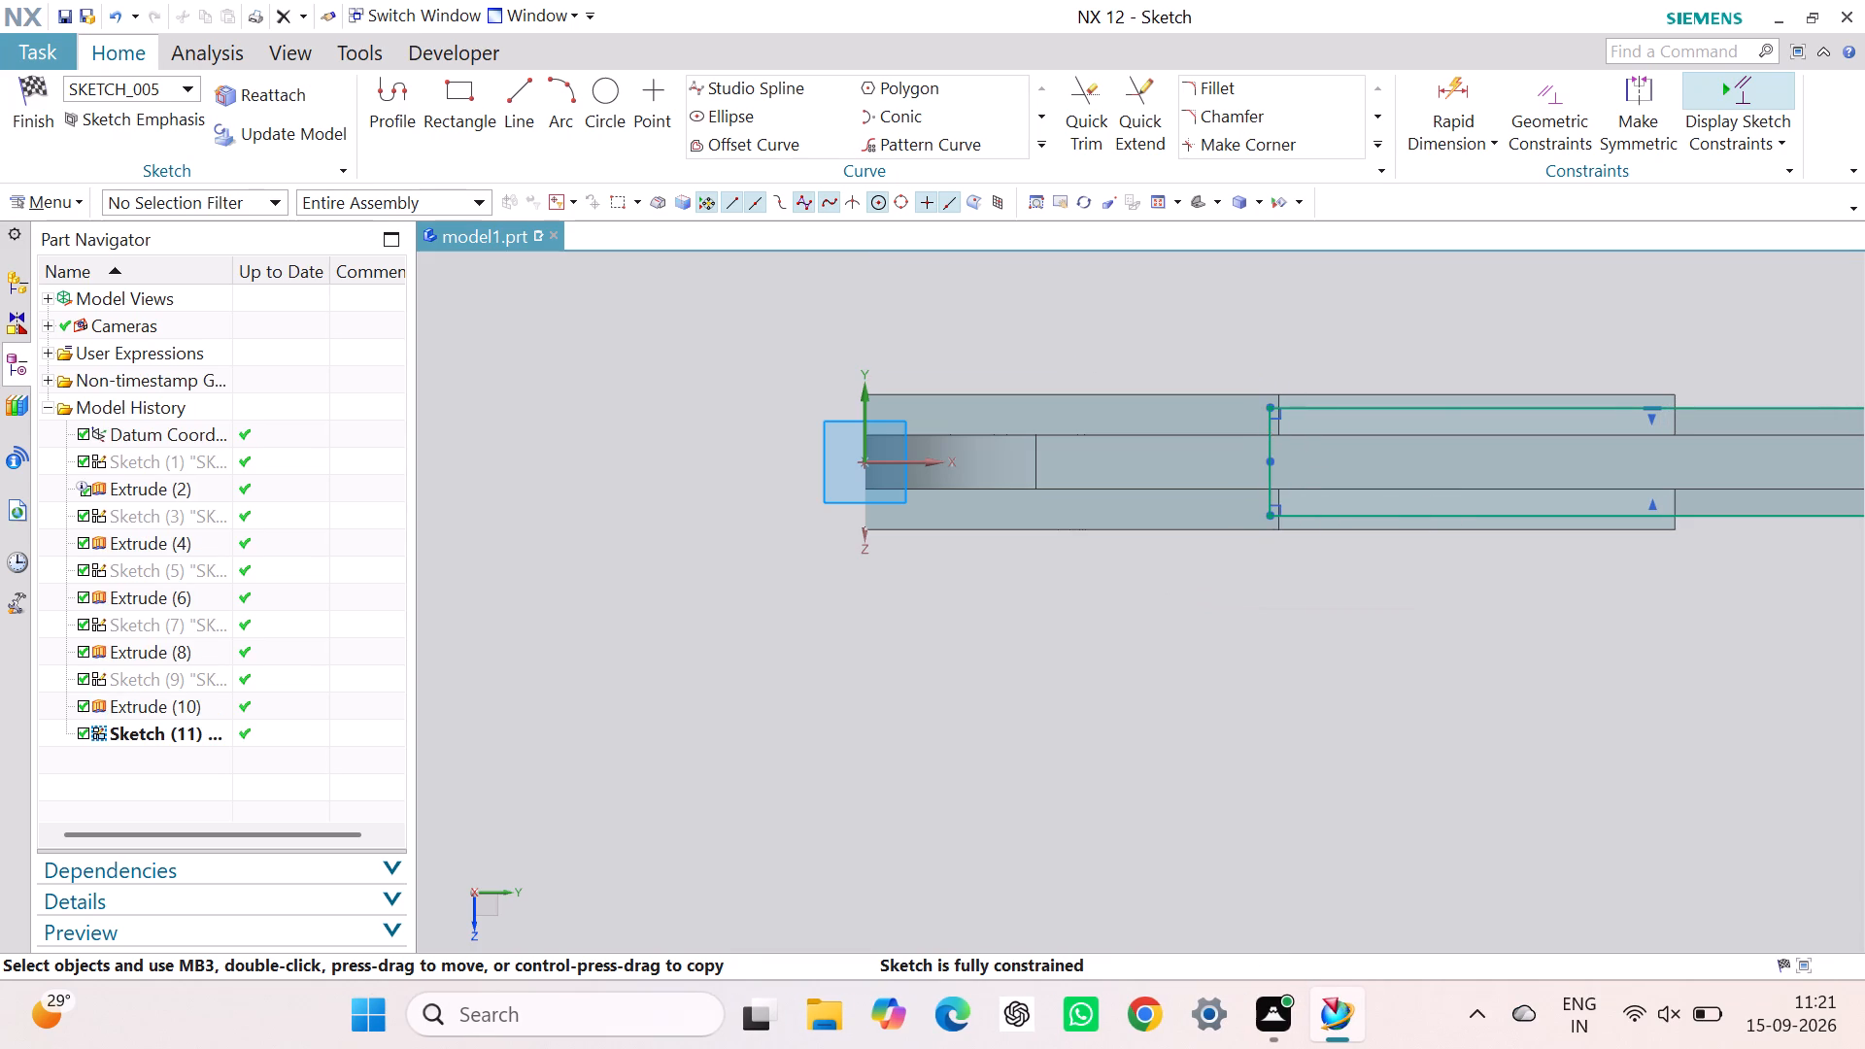
scroll(1664, 609, "up", 5)
scroll(1655, 588, "down", 14)
scroll(1747, 566, "up", 3)
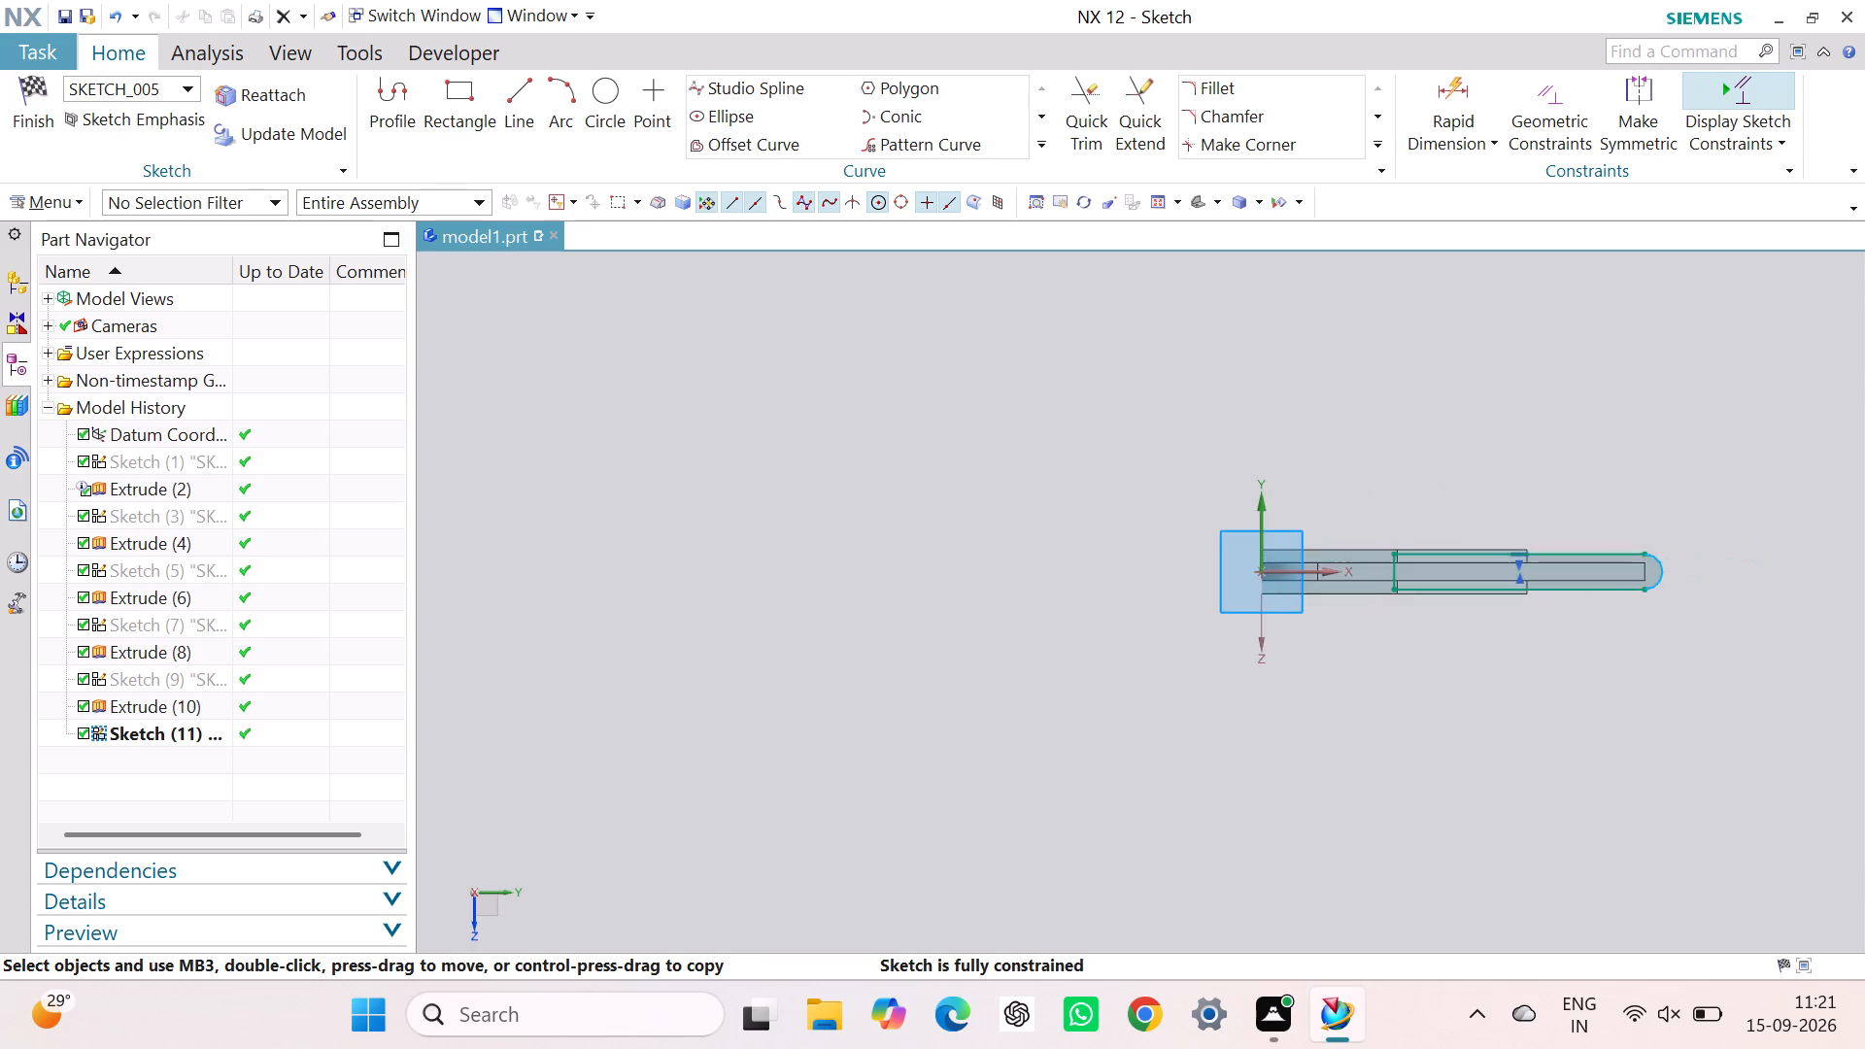
scroll(1747, 561, "up", 3)
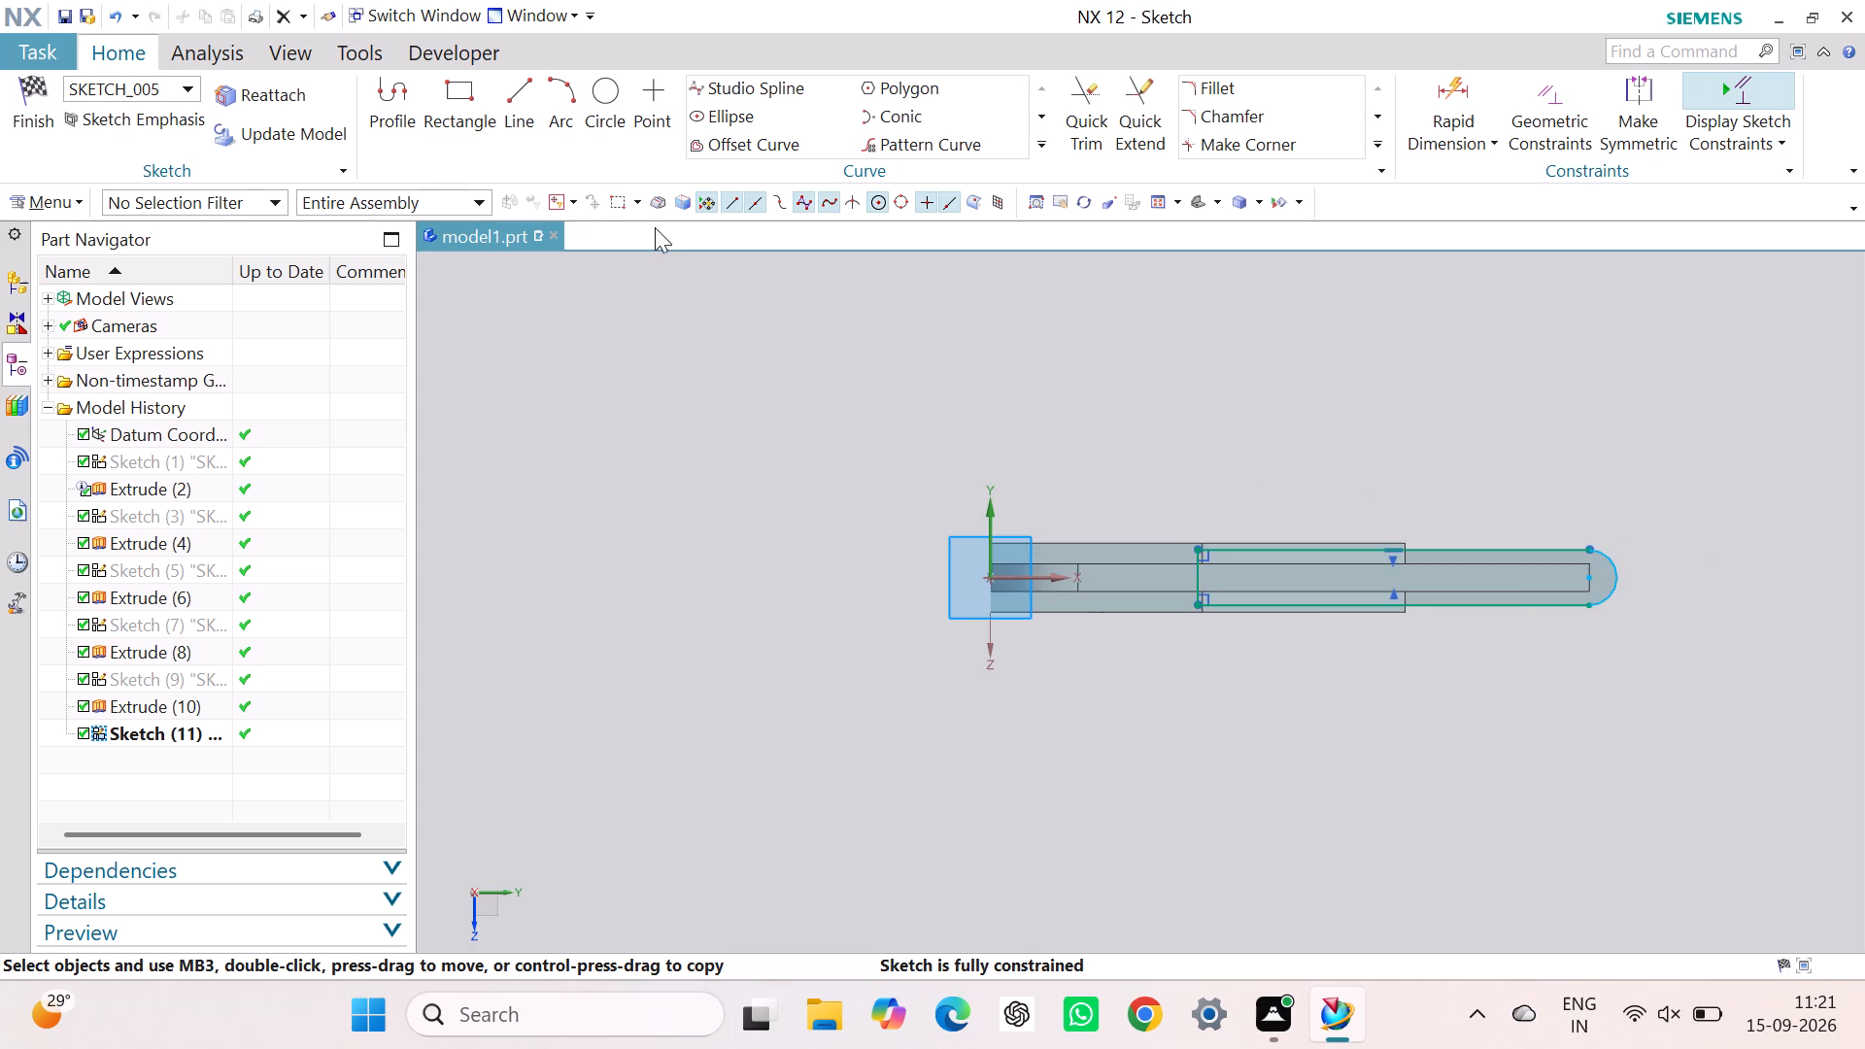
left_click(41, 97)
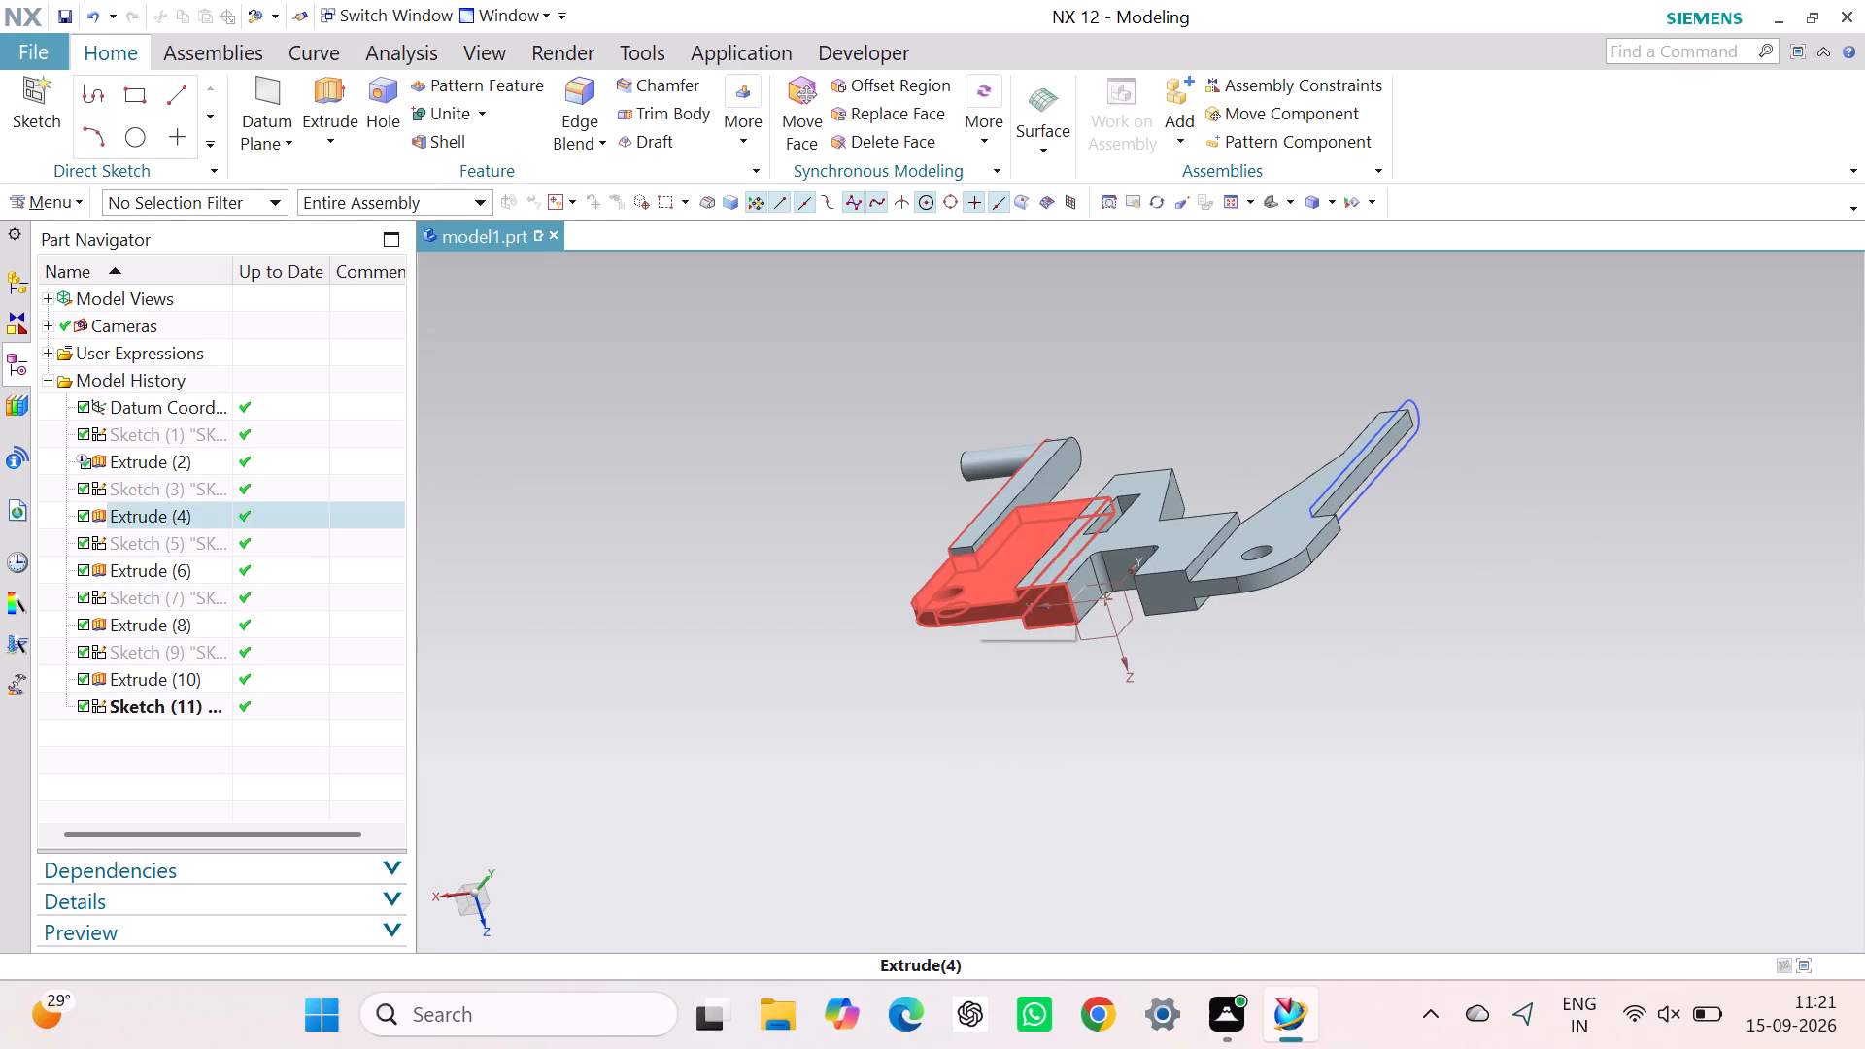
Extrude the round-ended profile of Sketch (11) from 0 to 9 mm, uniting it with the plate body.
middle_click_drag(828, 641, 924, 641)
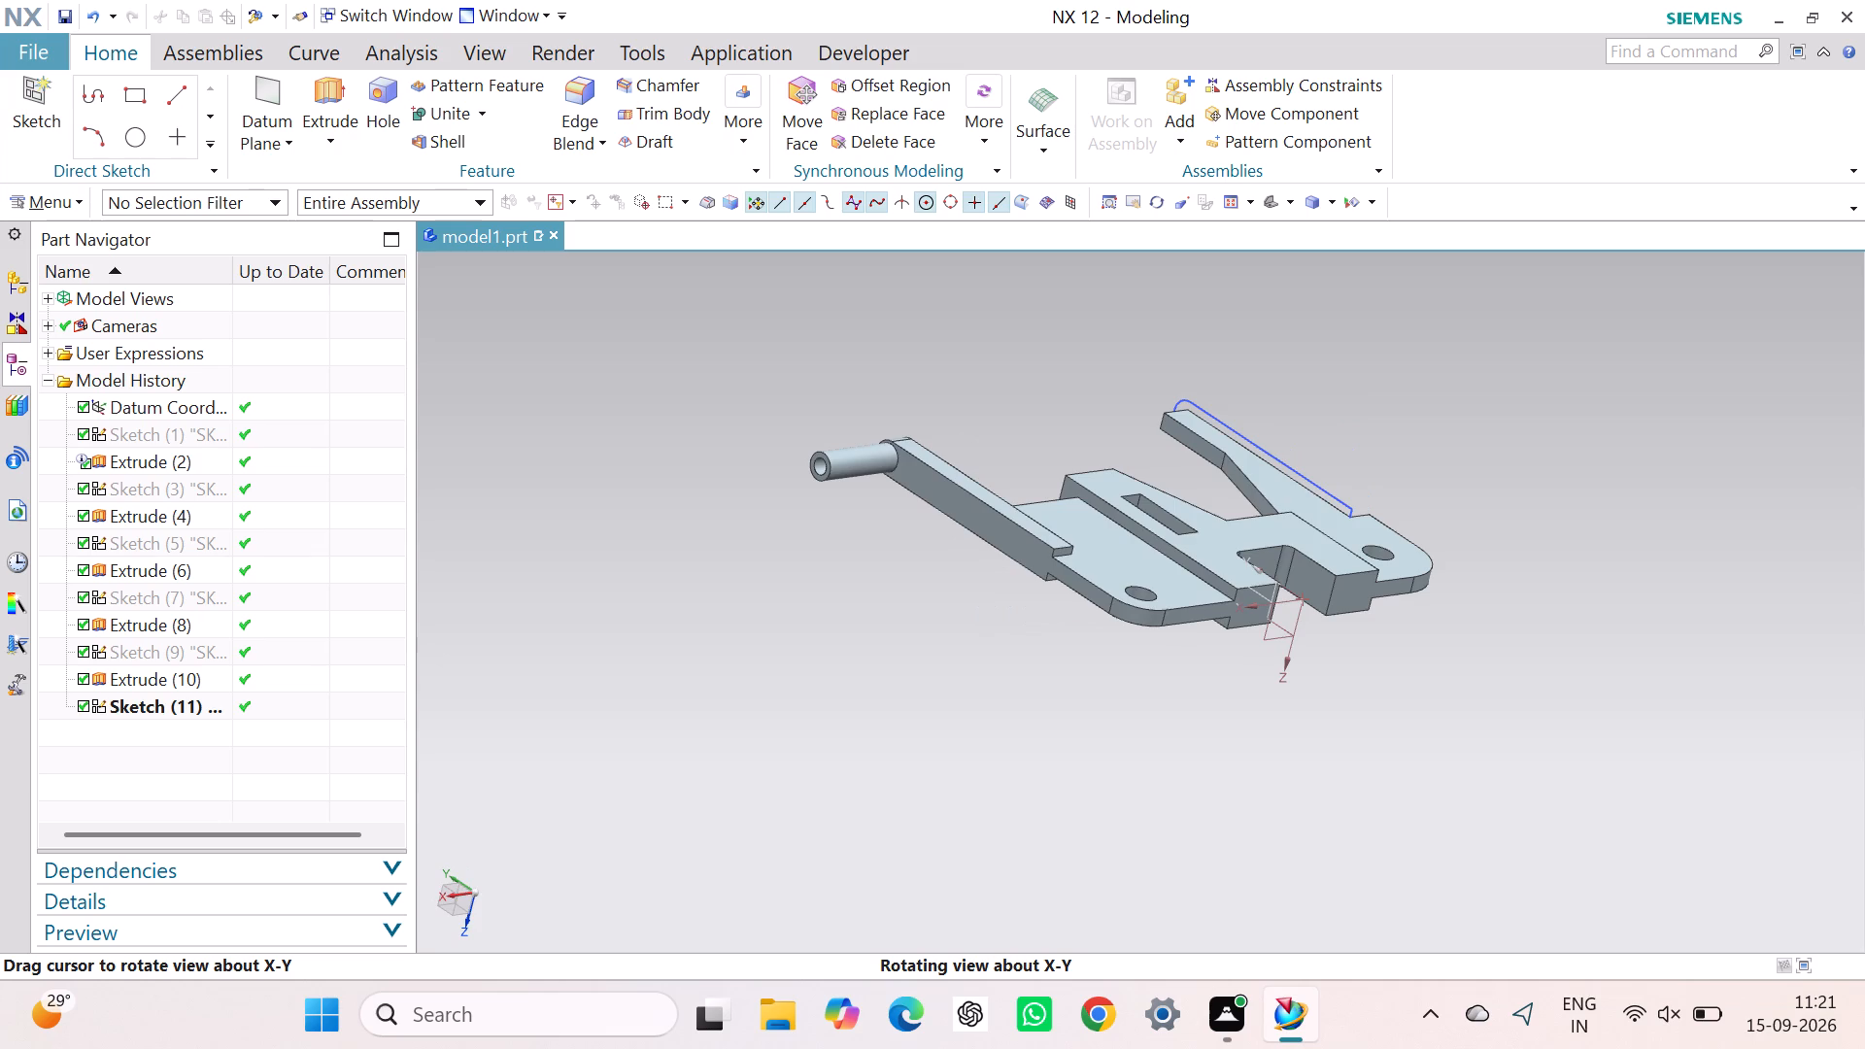
middle_click_drag(924, 641, 871, 646)
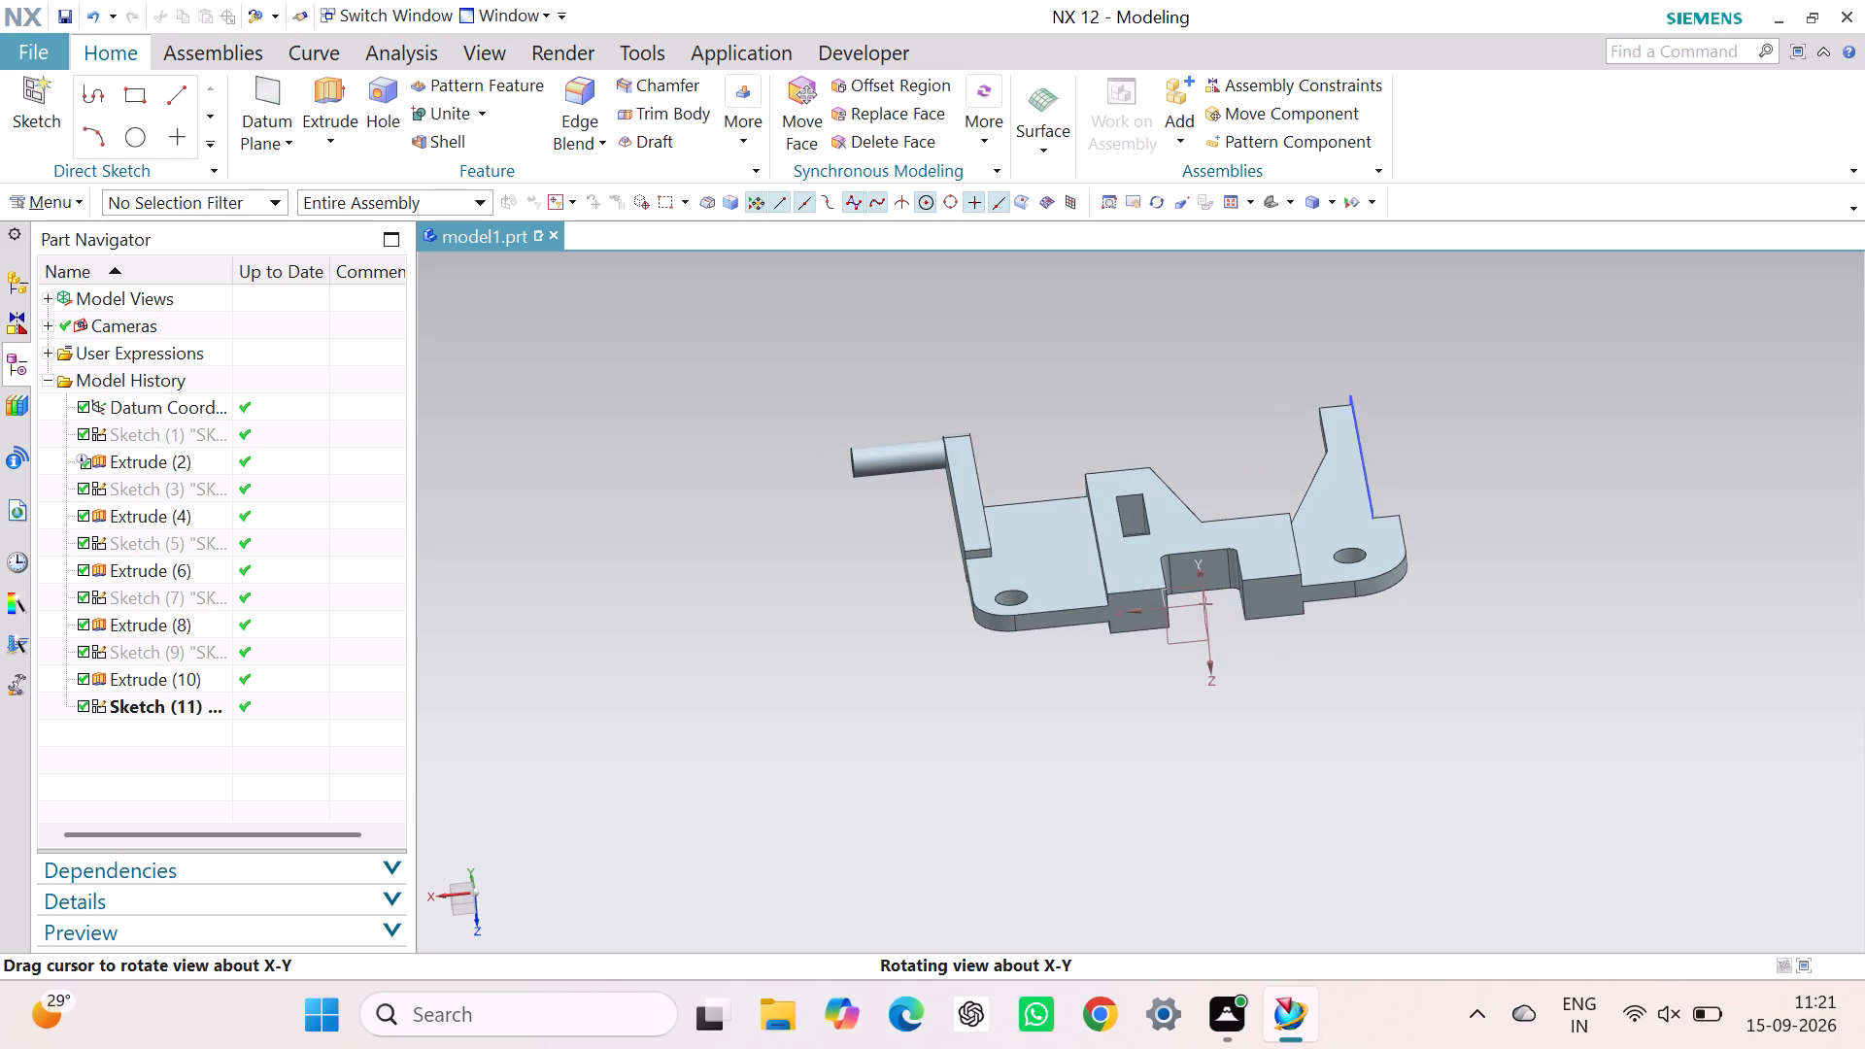
middle_click_drag(871, 646, 863, 646)
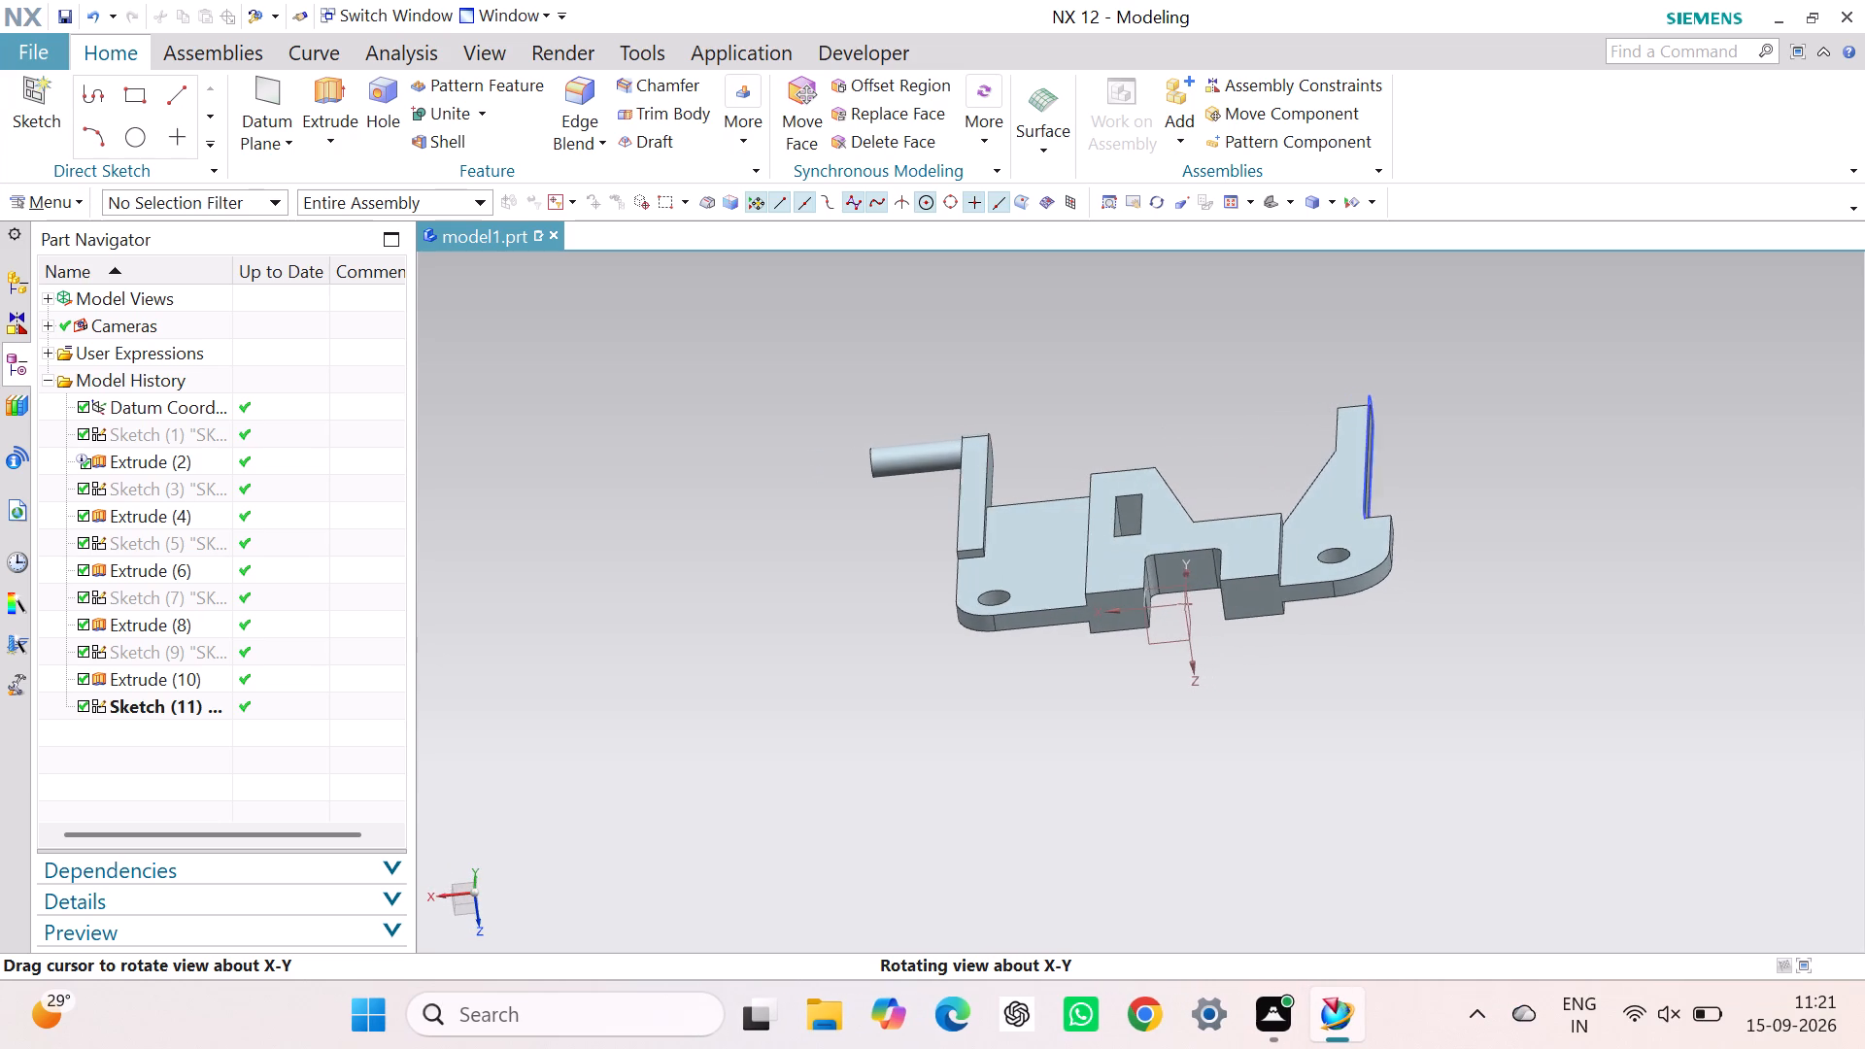
middle_click_drag(863, 646, 859, 646)
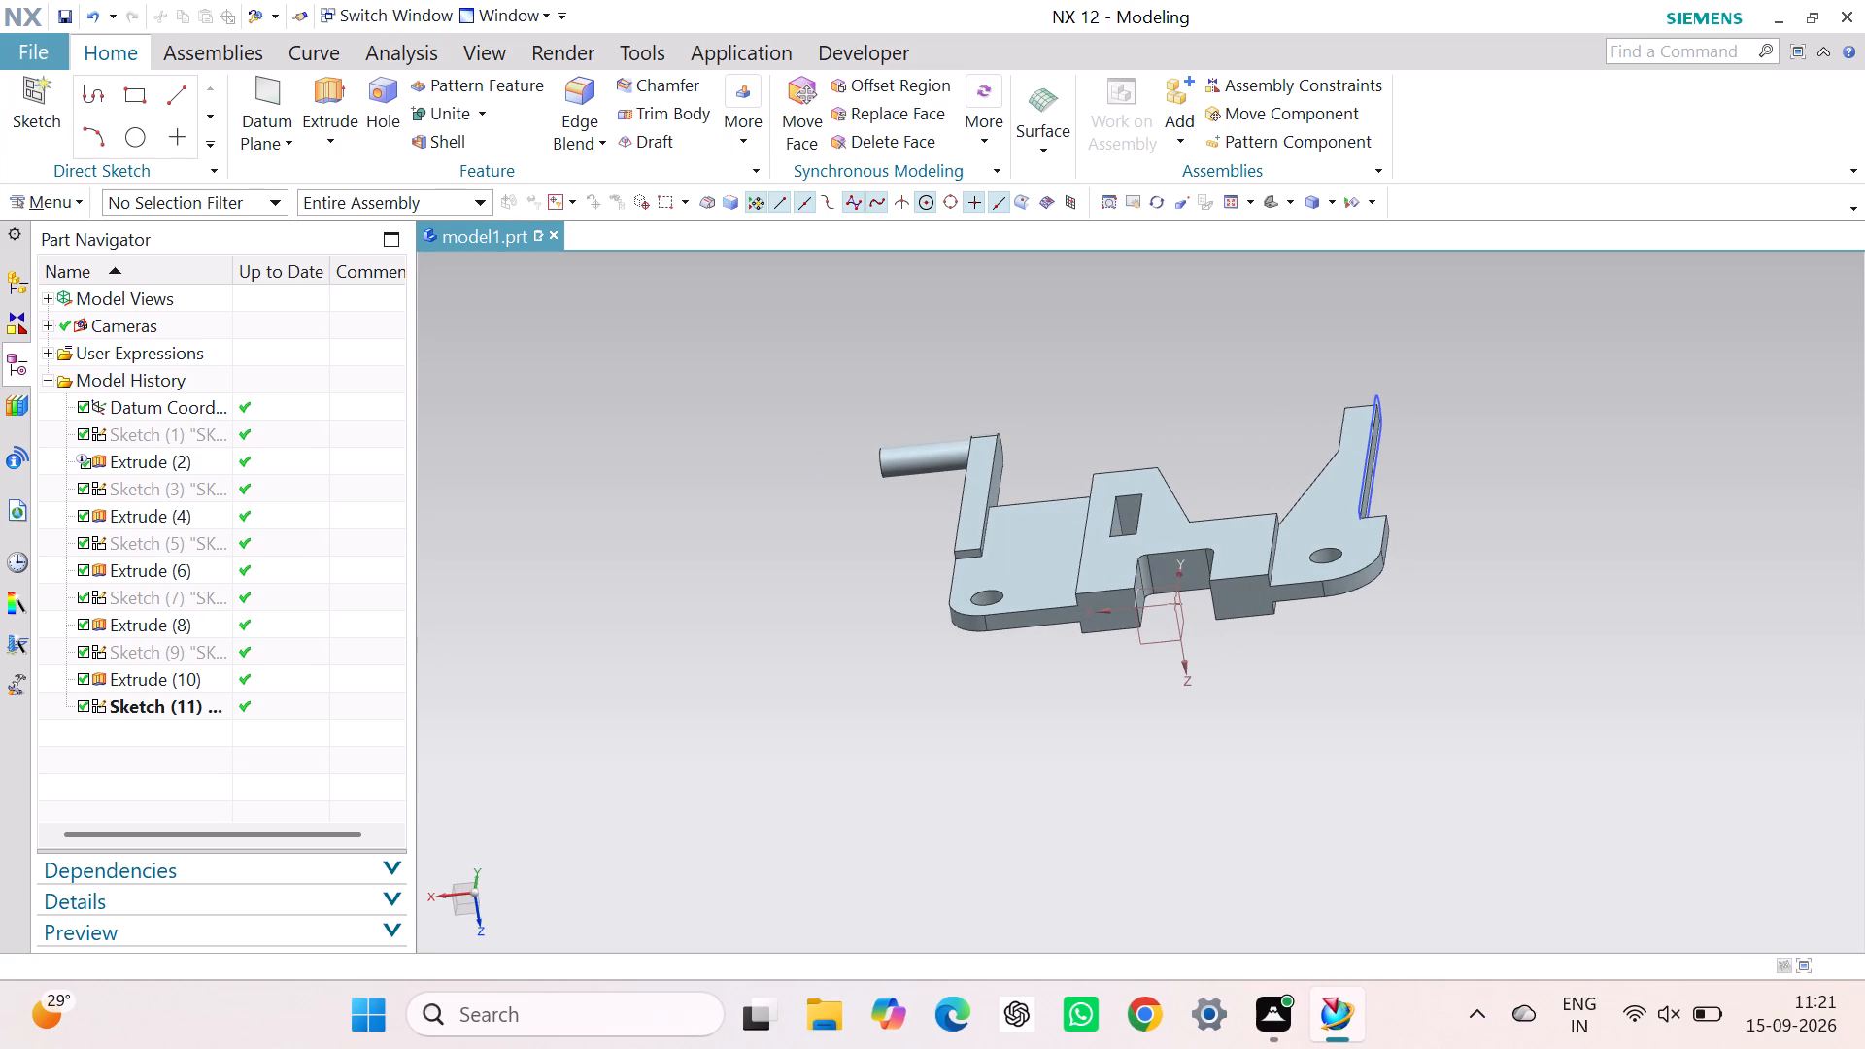
right_click(888, 727)
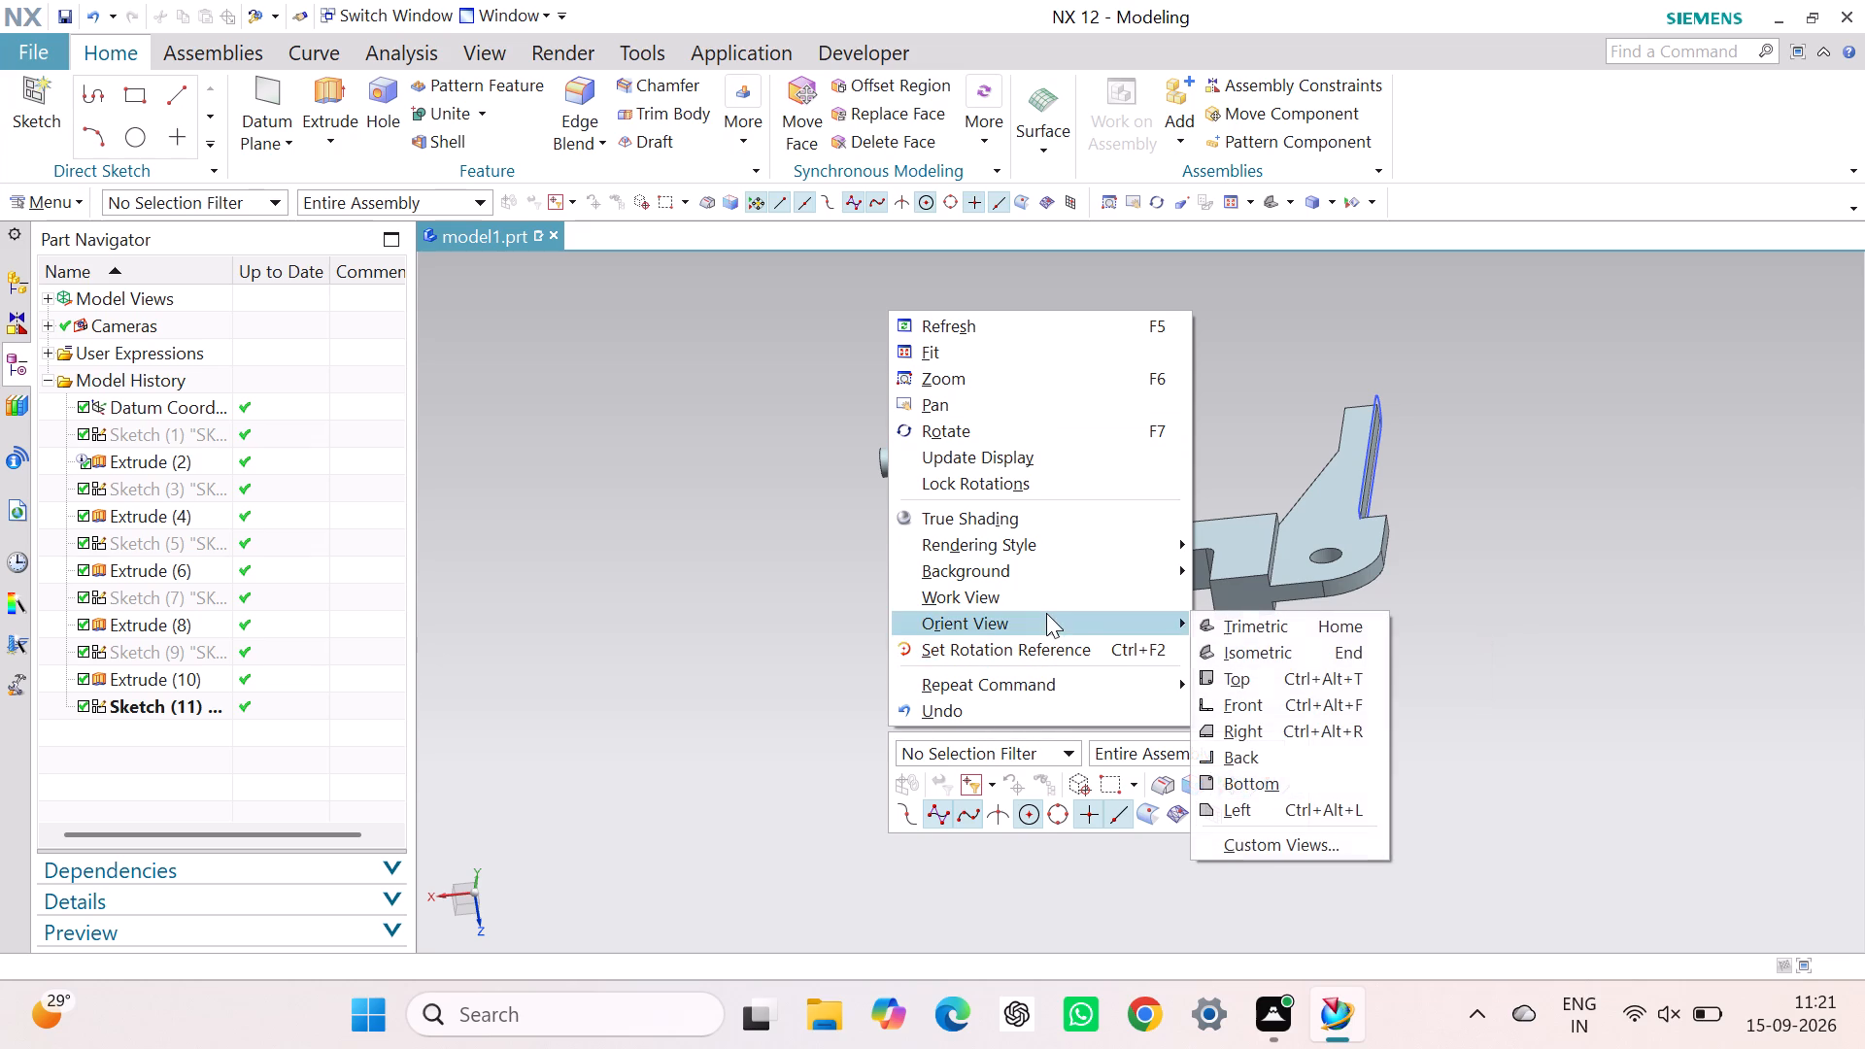
left_click(1287, 641)
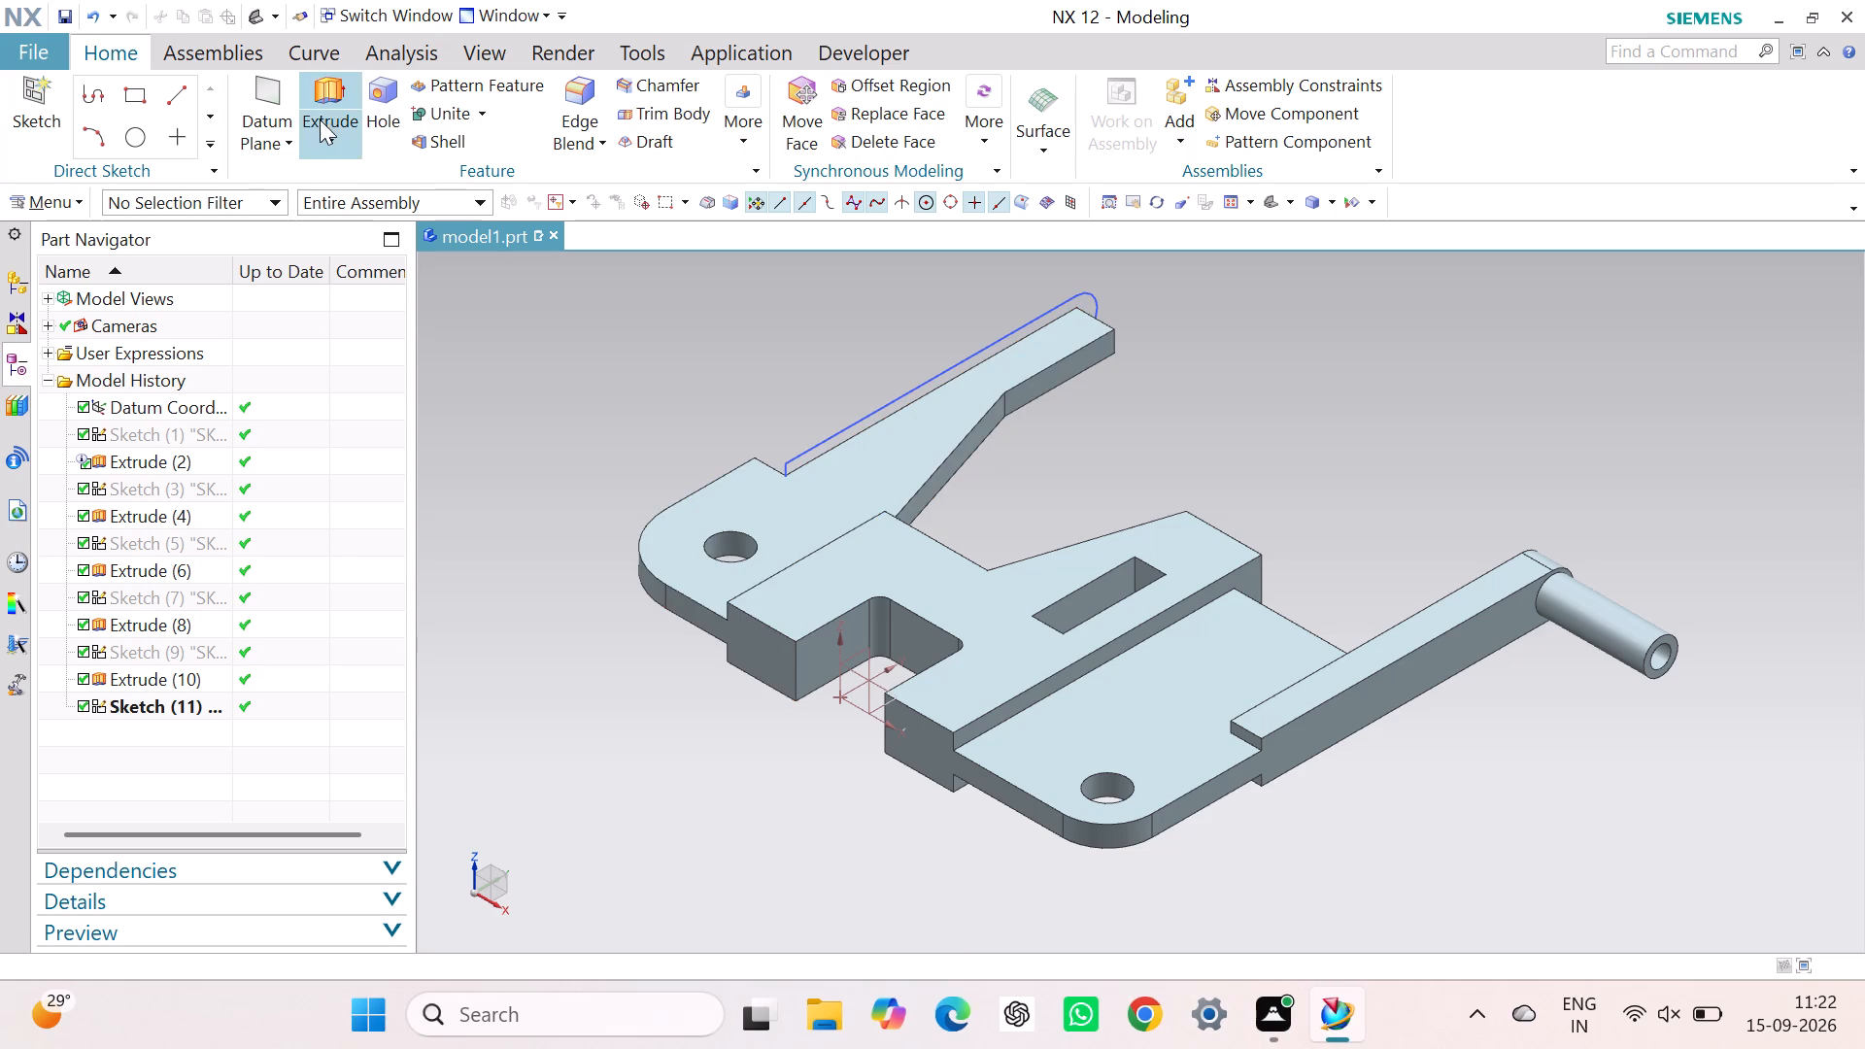
left_click(329, 89)
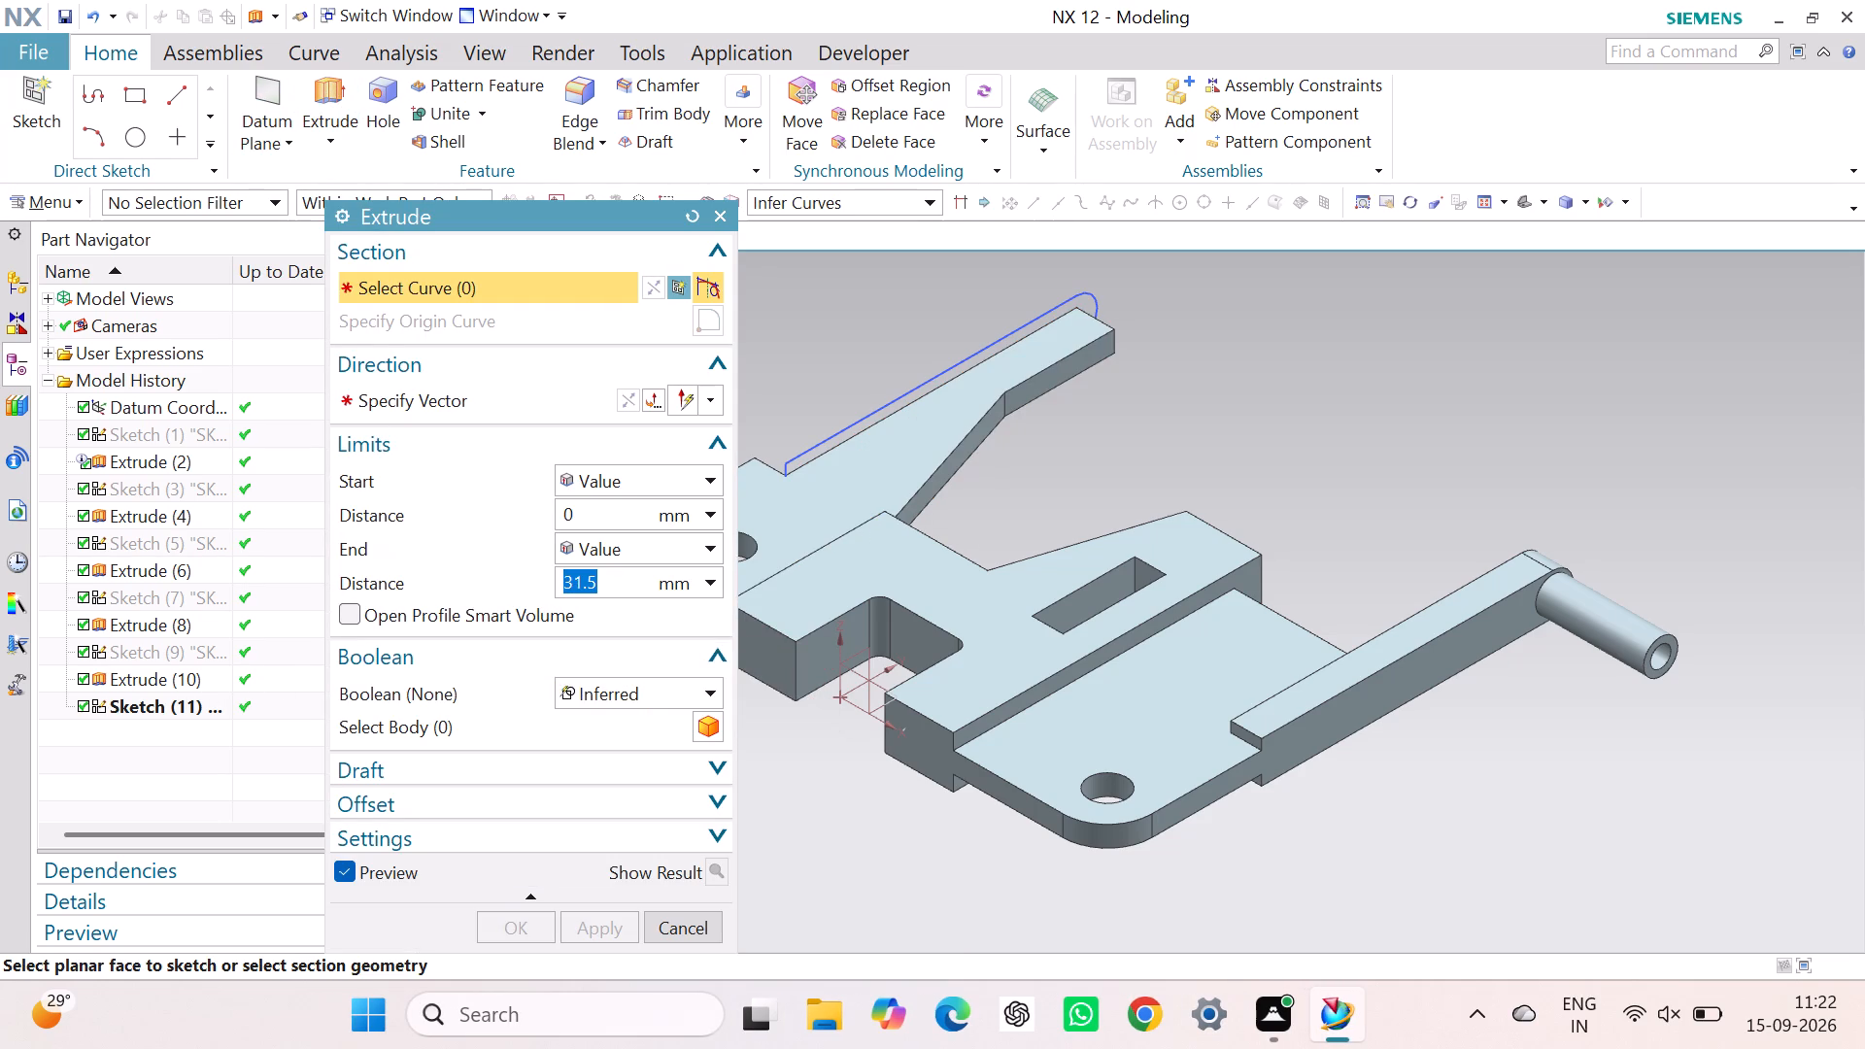
key("9")
key("Return")
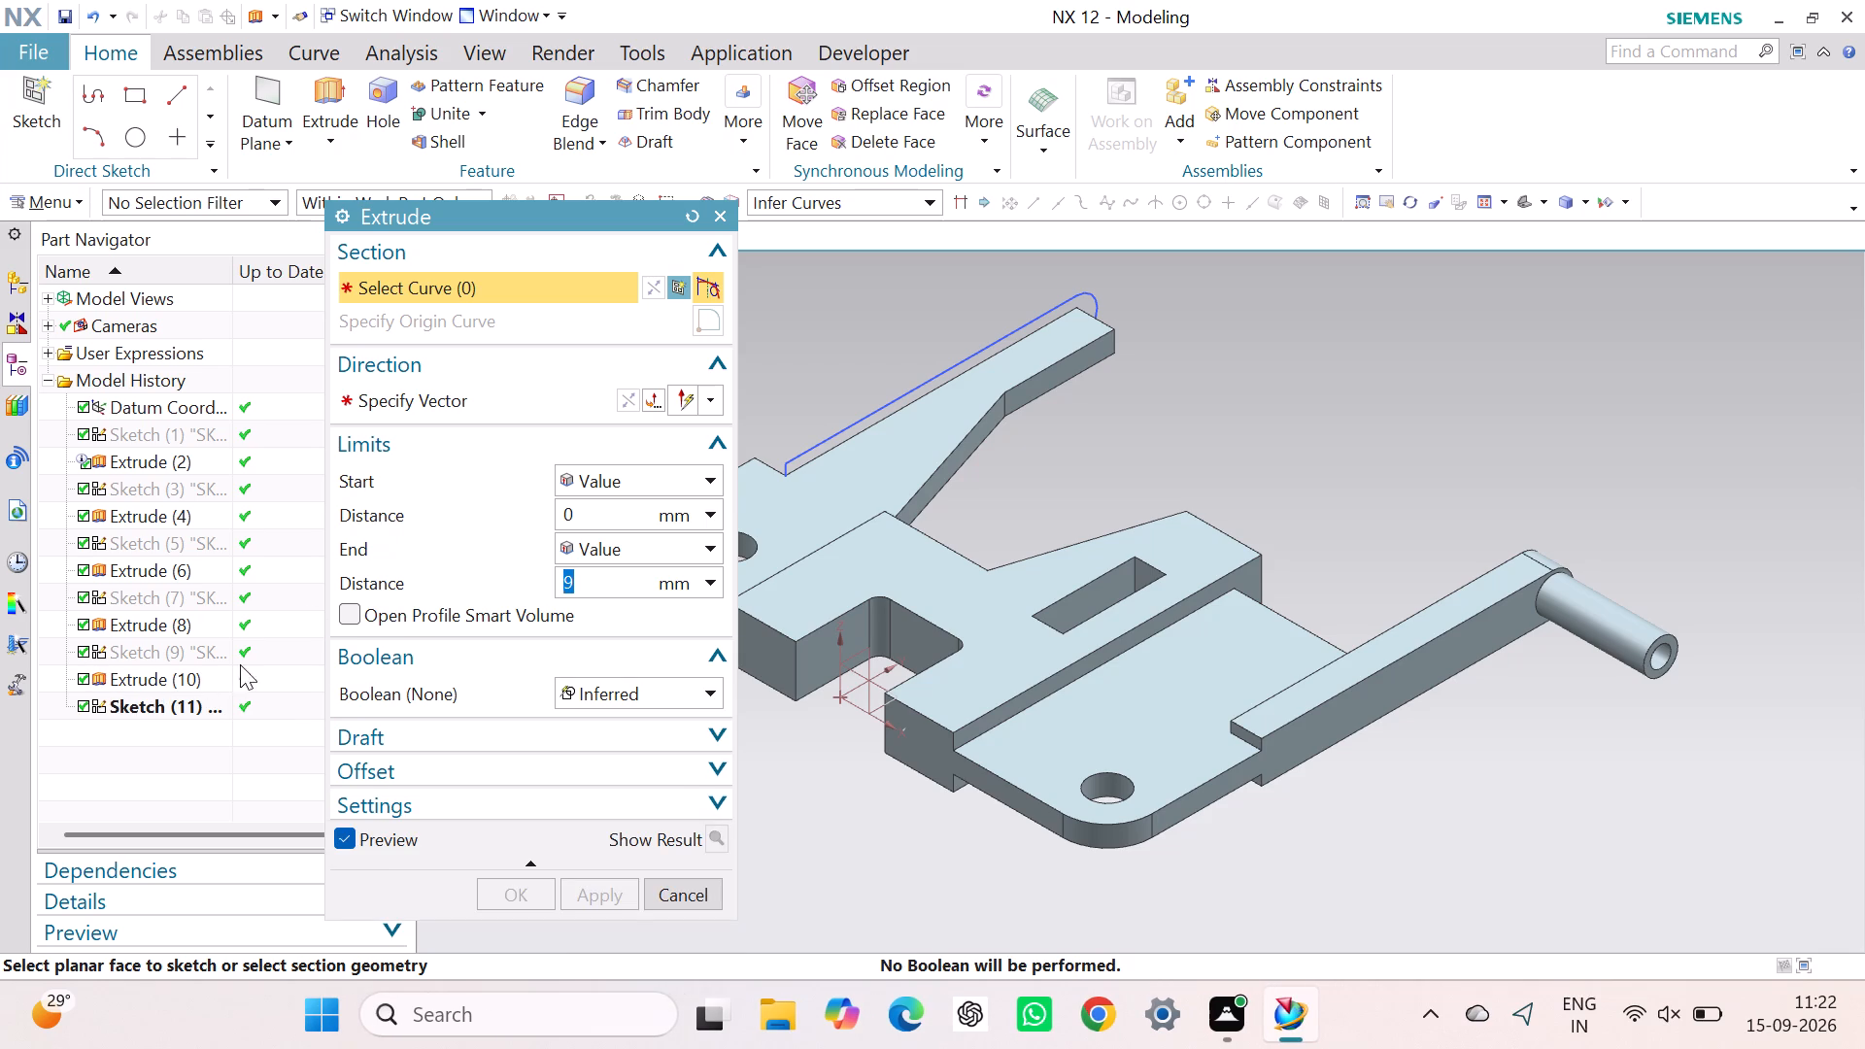
left_click(186, 704)
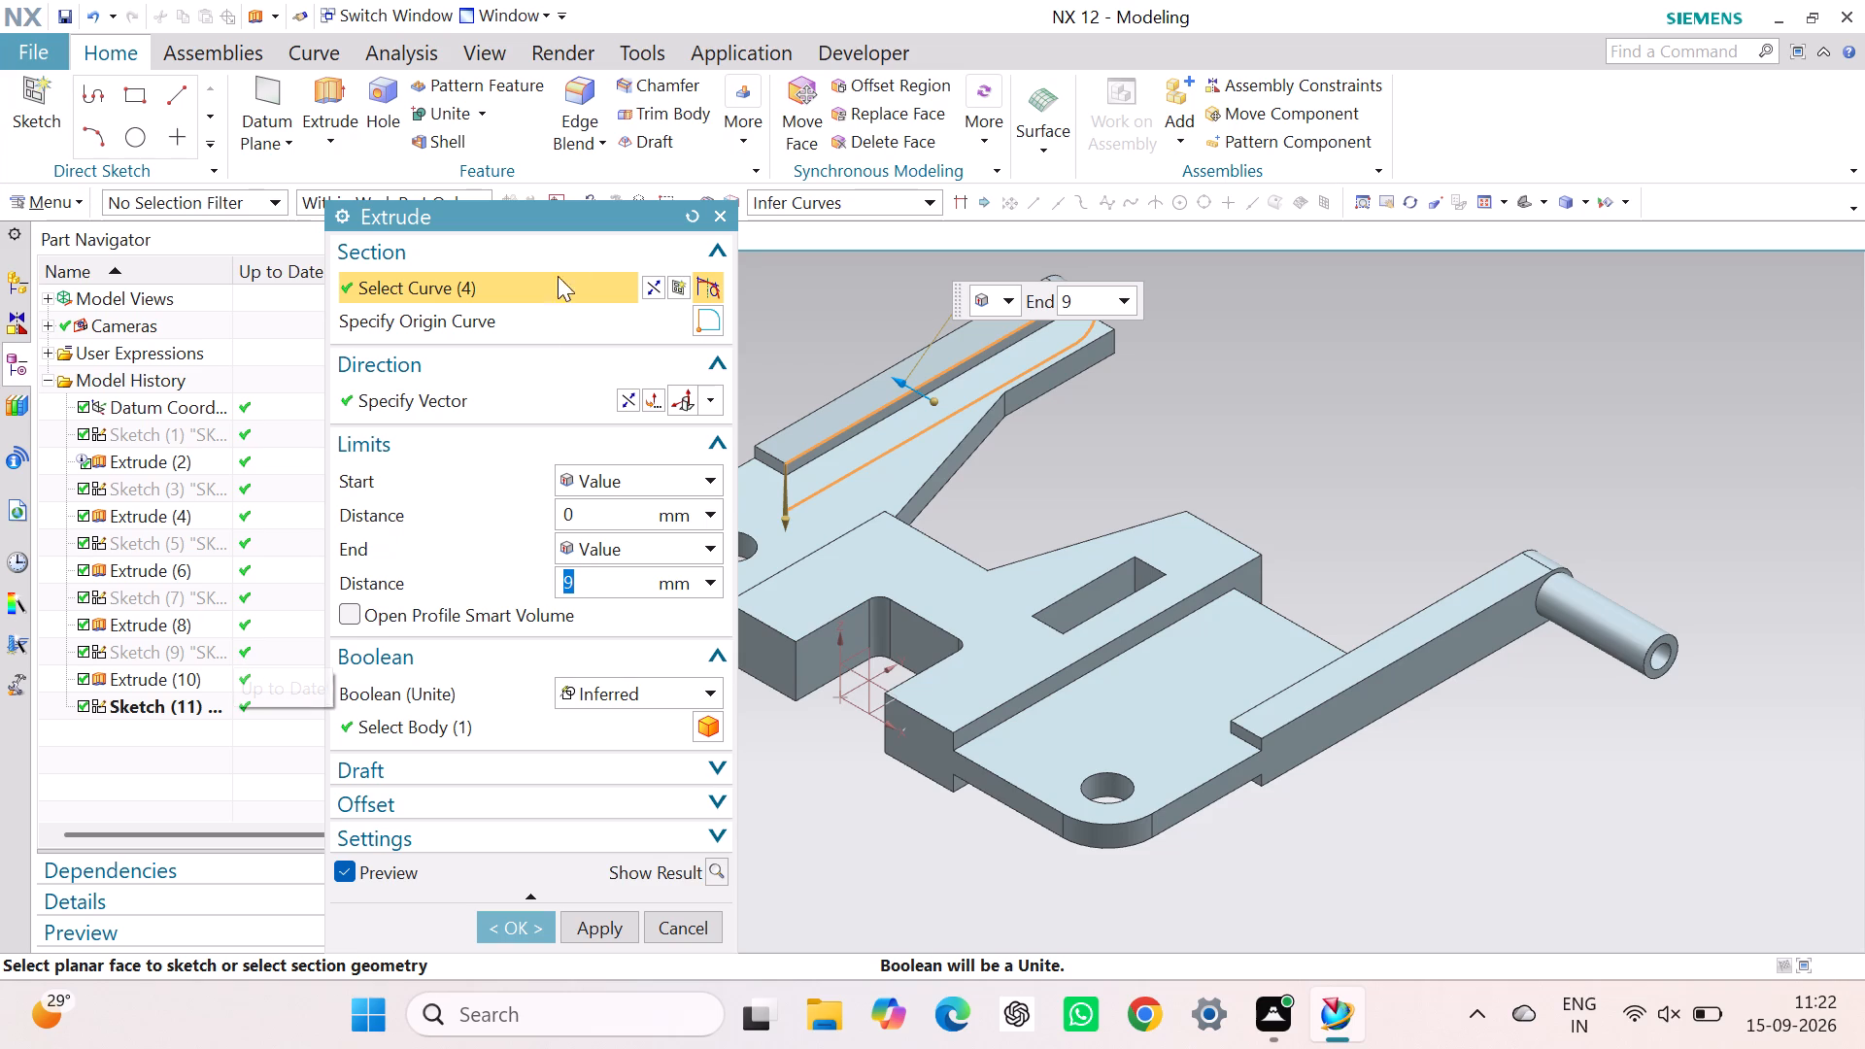
left_click(531, 913)
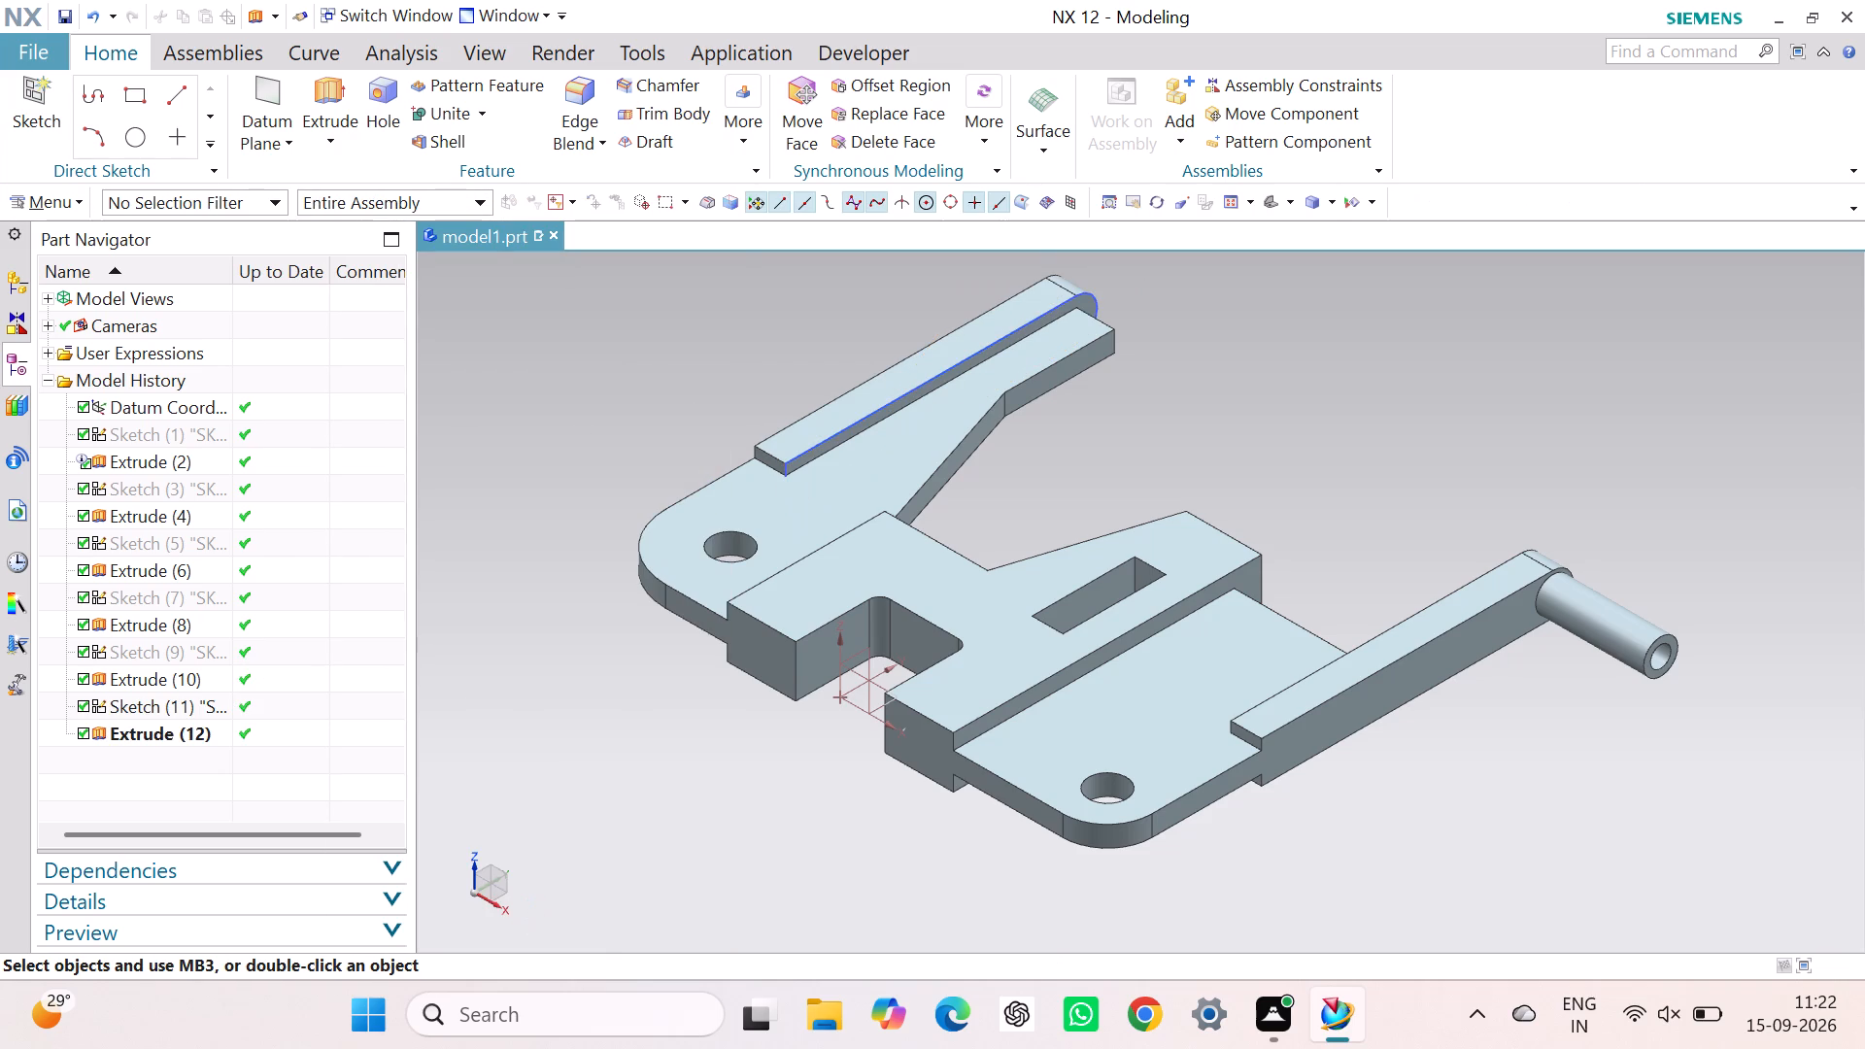
Create a sketch on the outer planar face of the new round-ended bar, keeping the horizontal reference.
left_click(1399, 499)
middle_click_drag(767, 597, 886, 599)
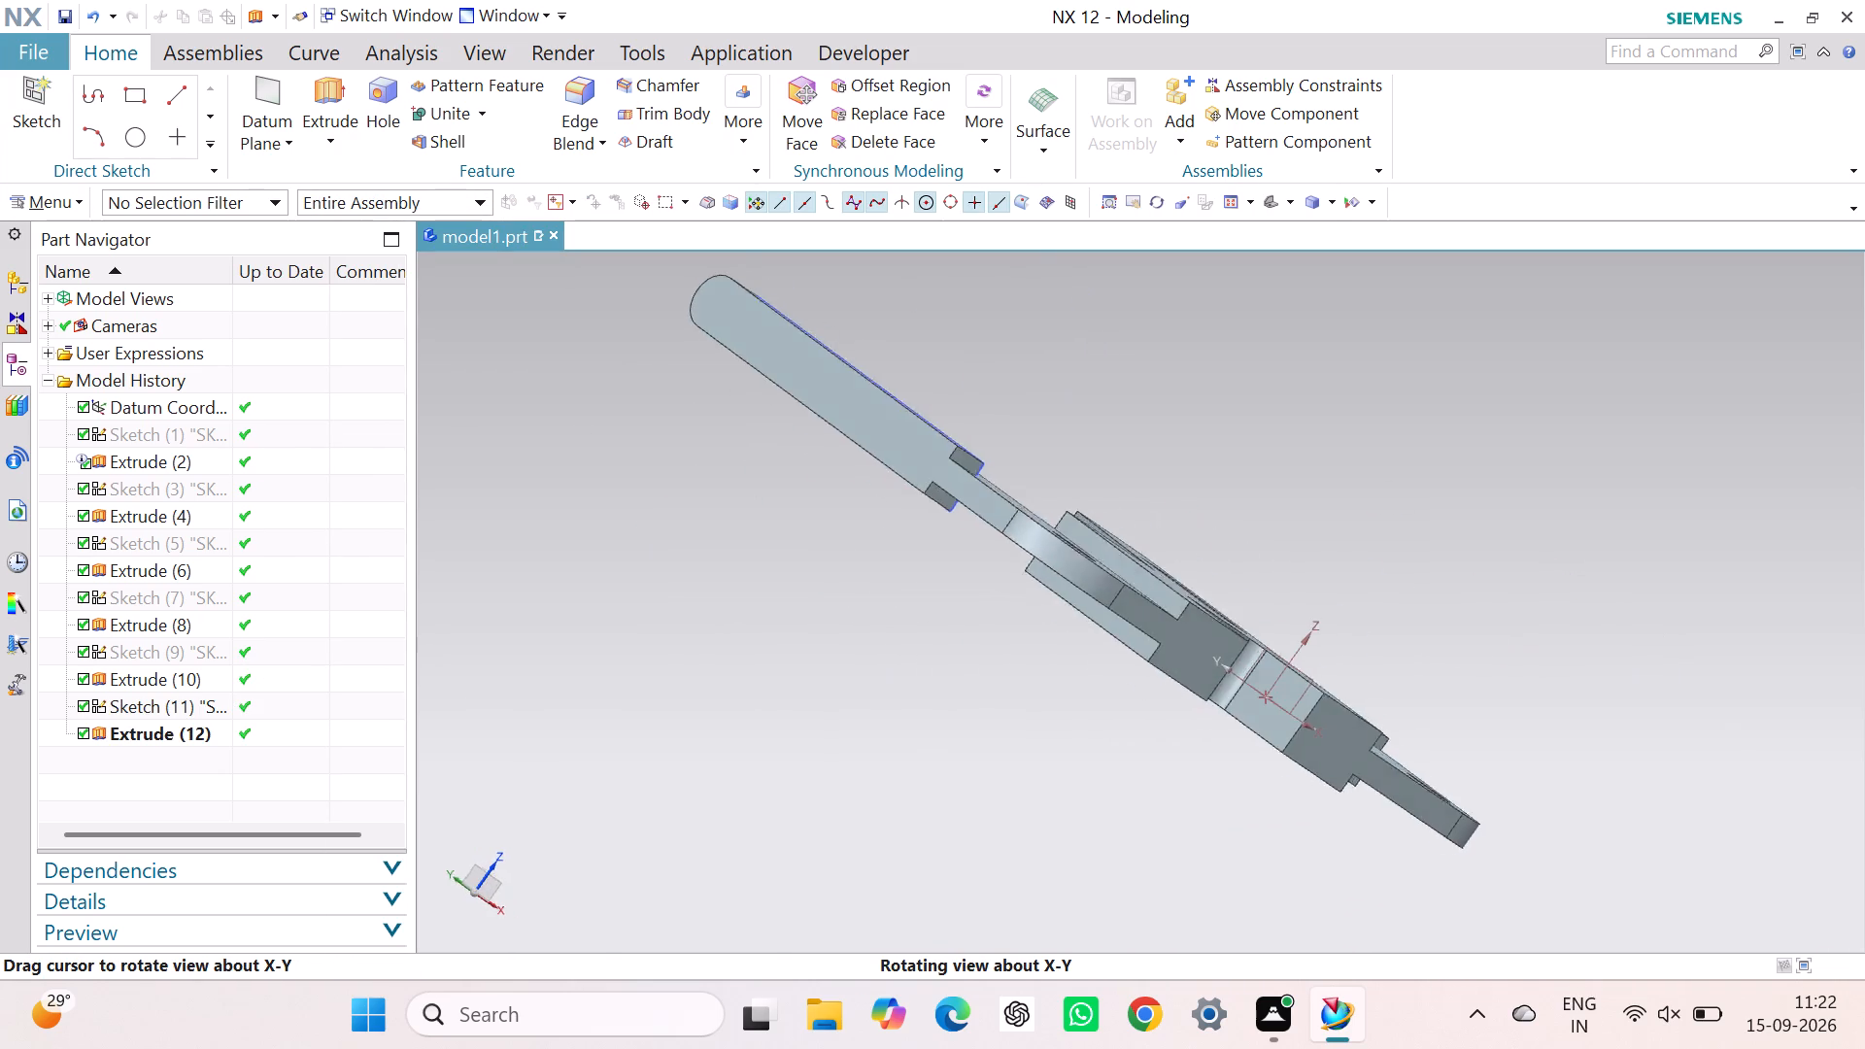
middle_click_drag(886, 599, 804, 611)
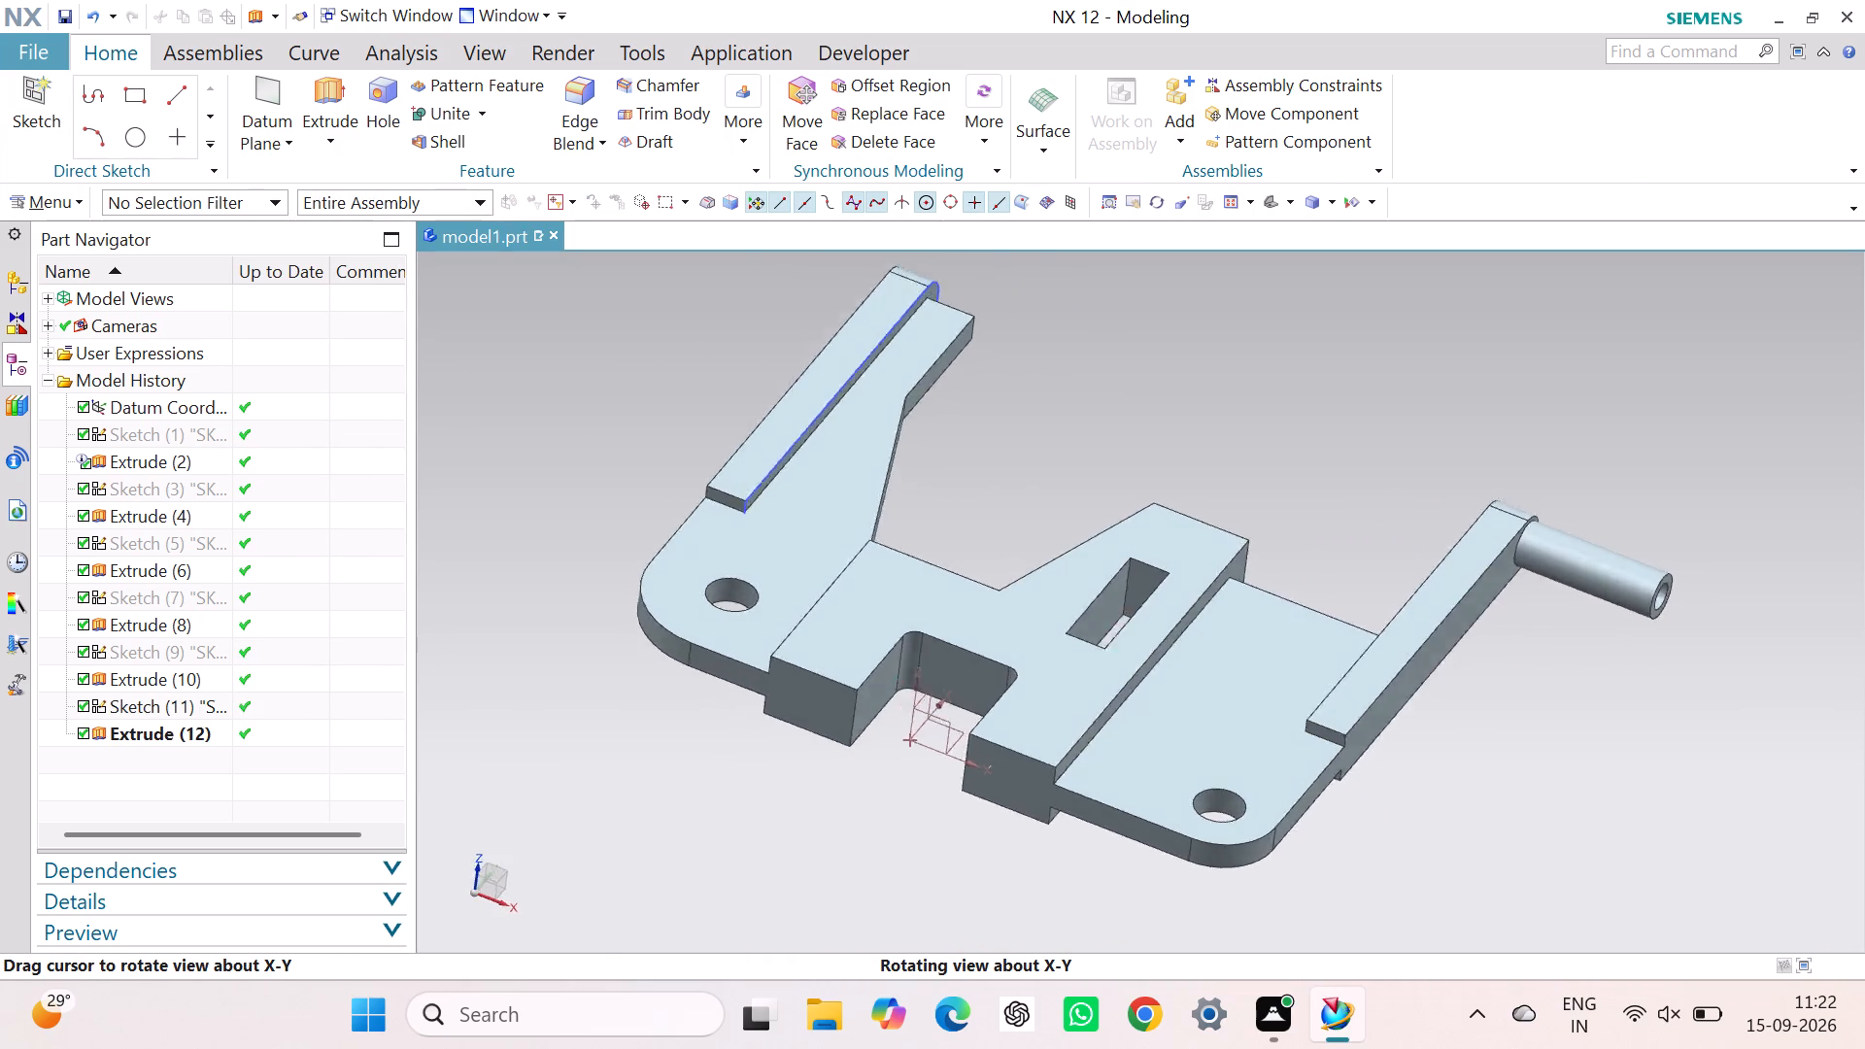
middle_click_drag(804, 611, 941, 615)
left_click(1004, 361)
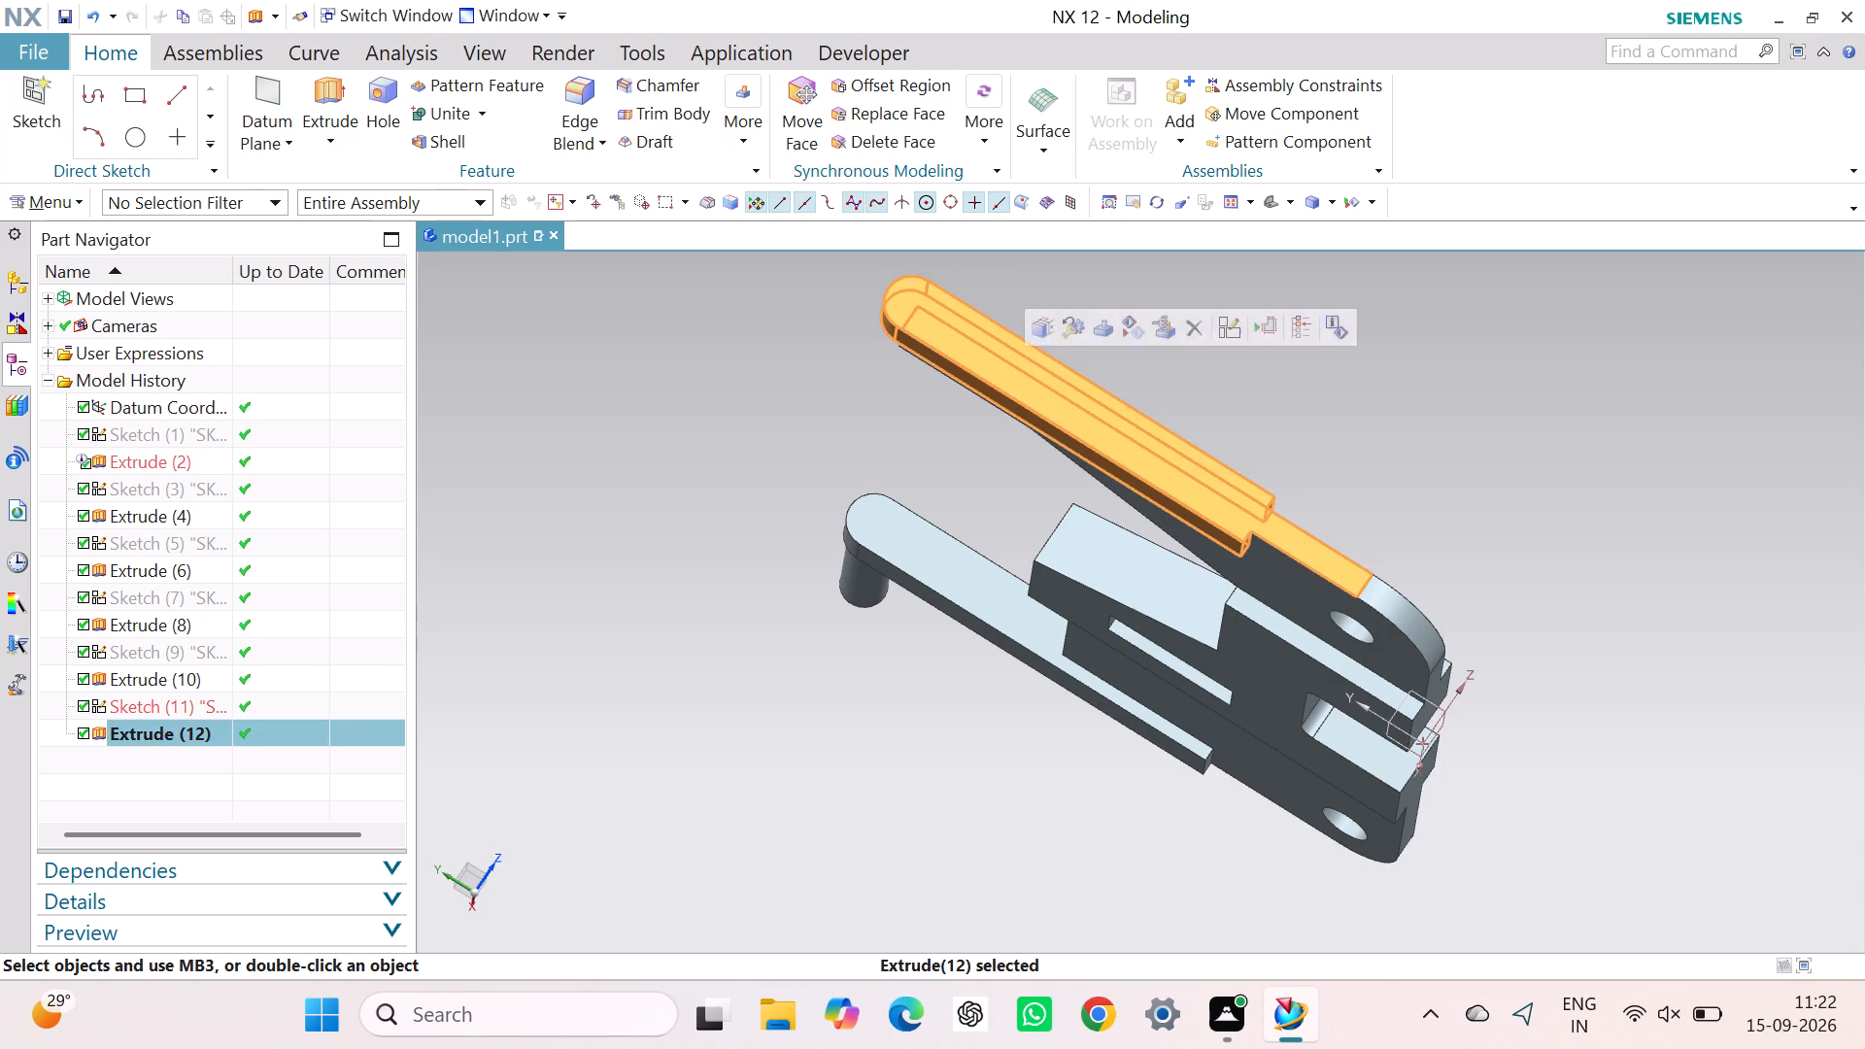
left_click(42, 128)
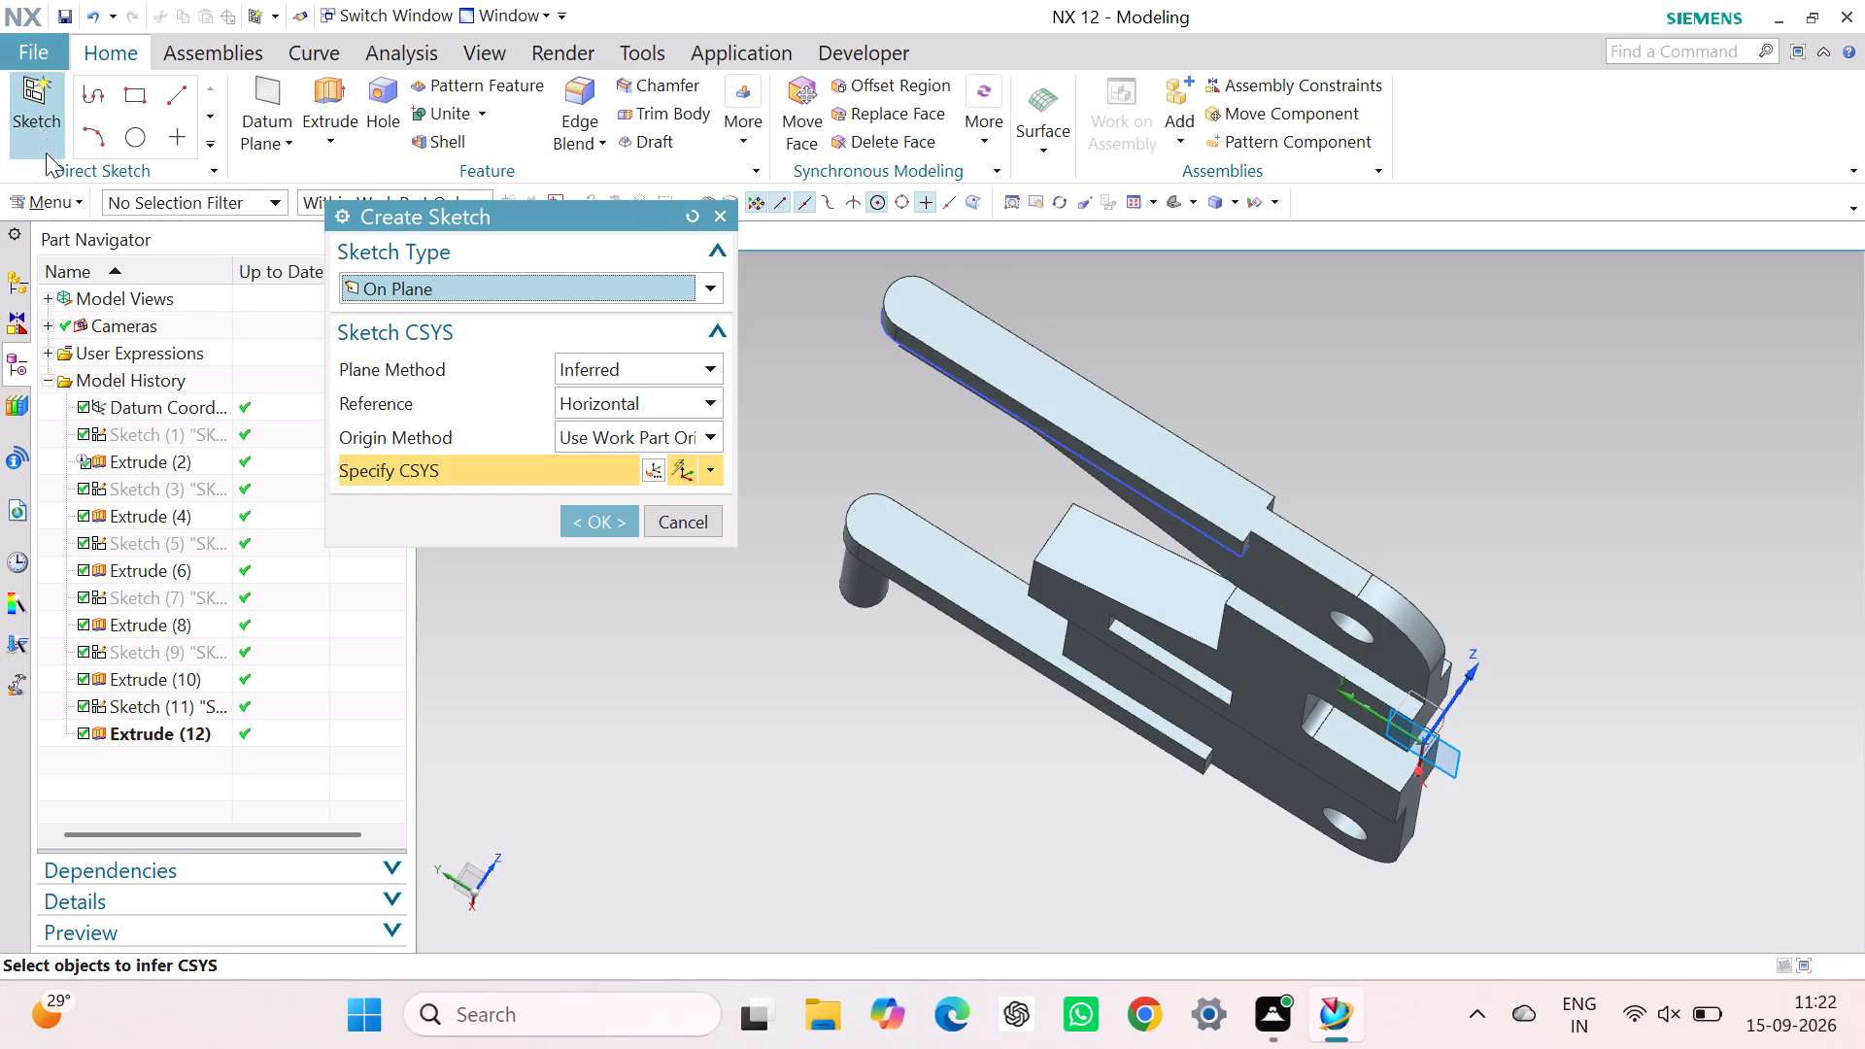
left_click(955, 323)
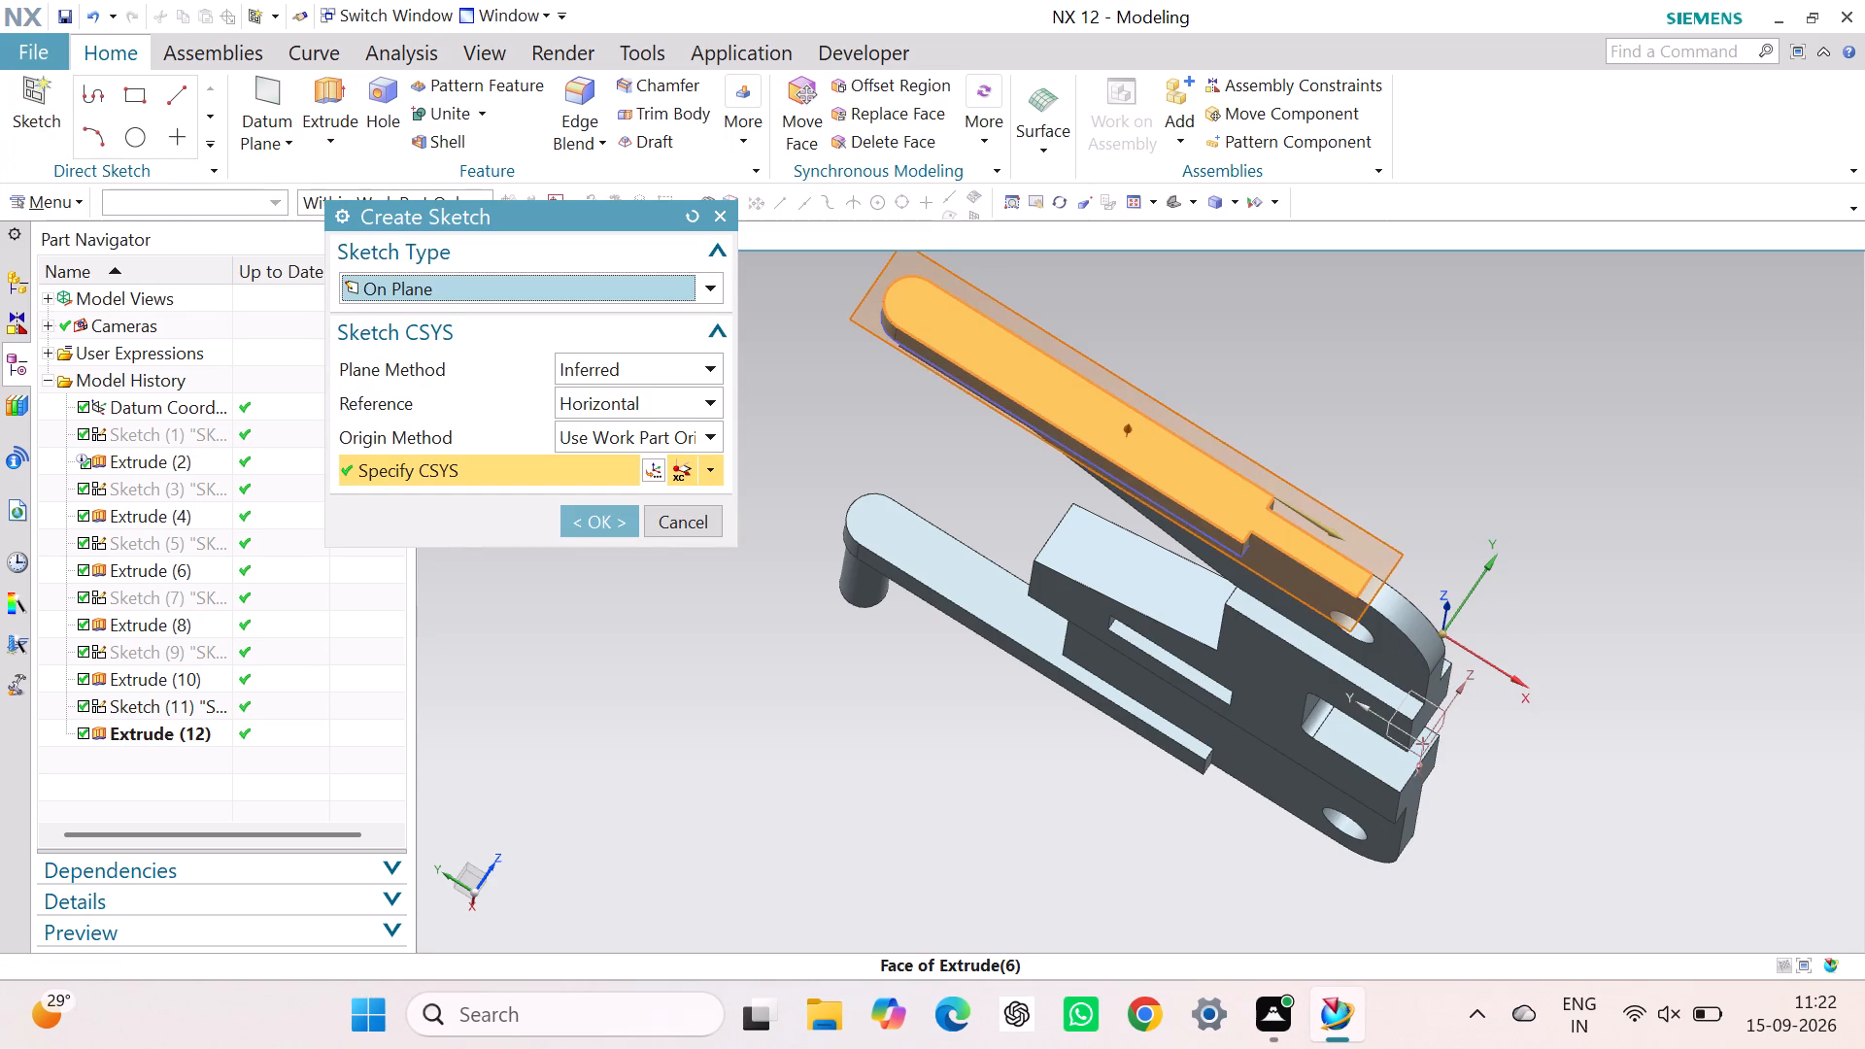
left_click(603, 518)
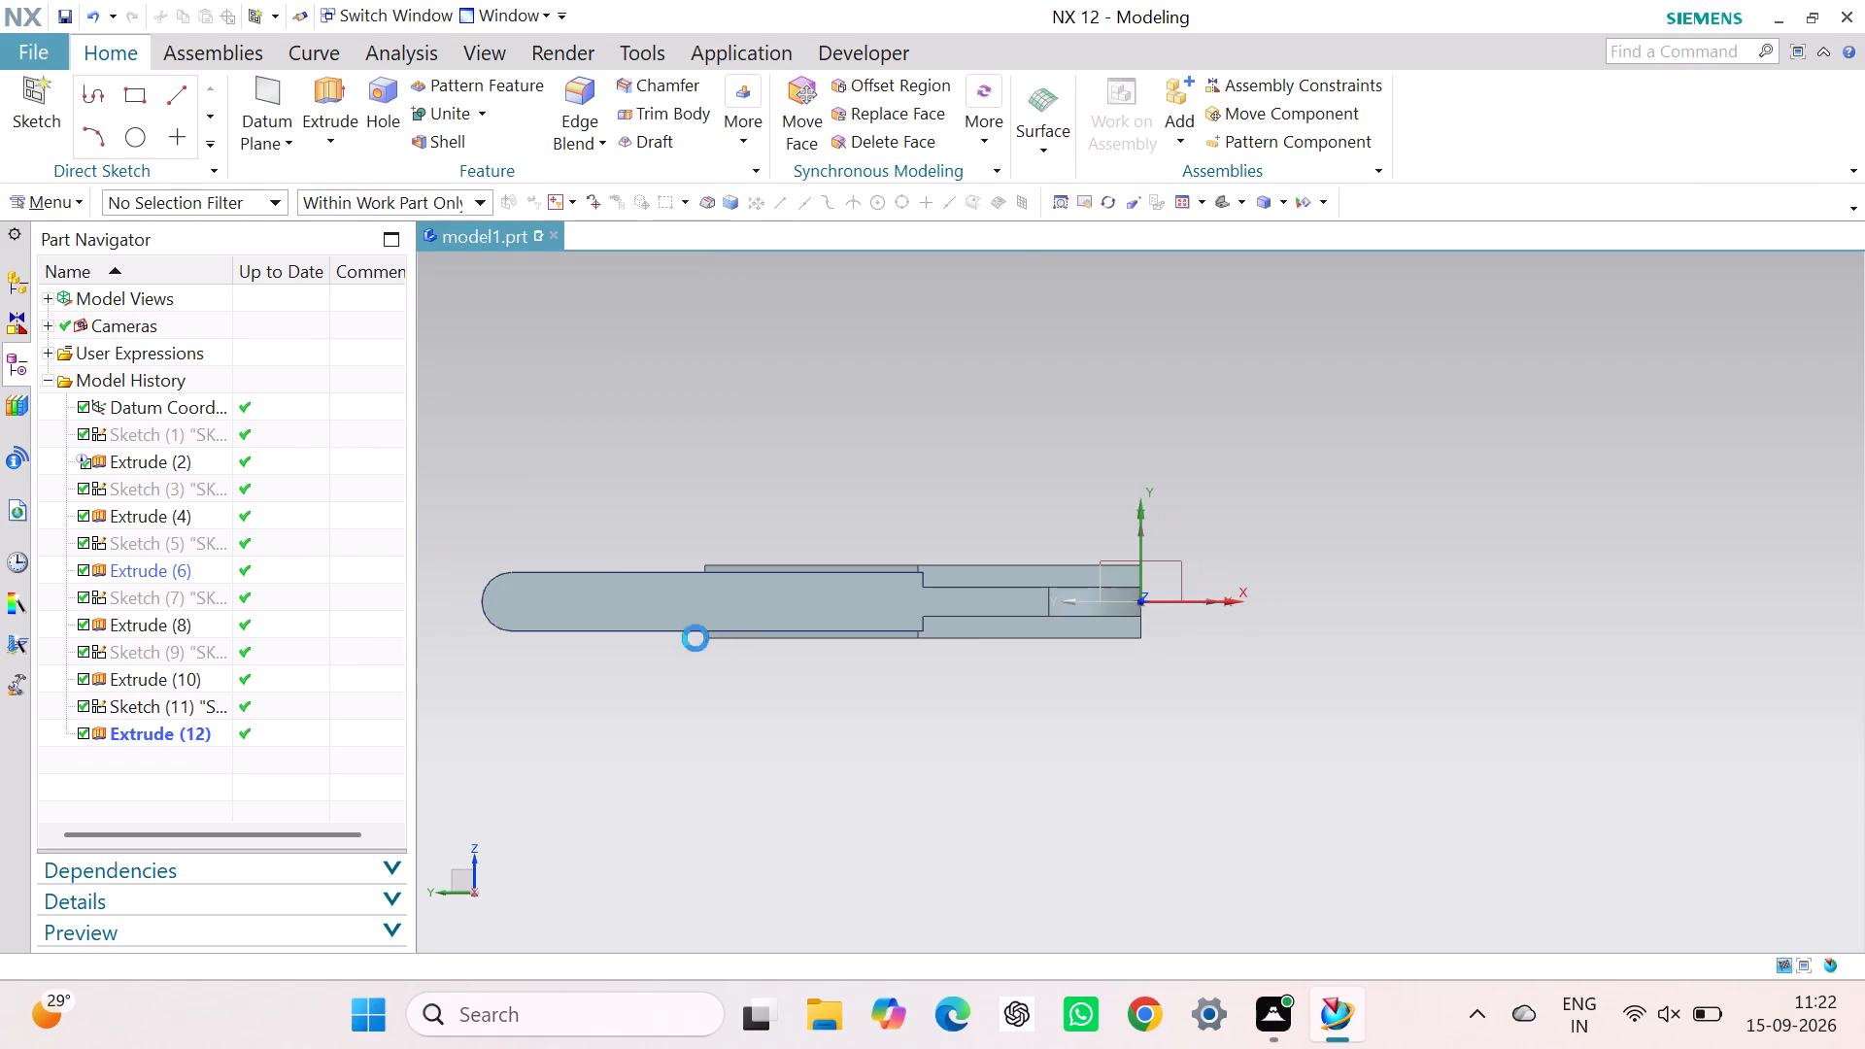
Start a circle by centre, placing its centre at the arc centre of the bar's rounded end.
scroll(682, 652, "up", 2)
scroll(392, 535, "down", 3)
scroll(495, 539, "down", 2)
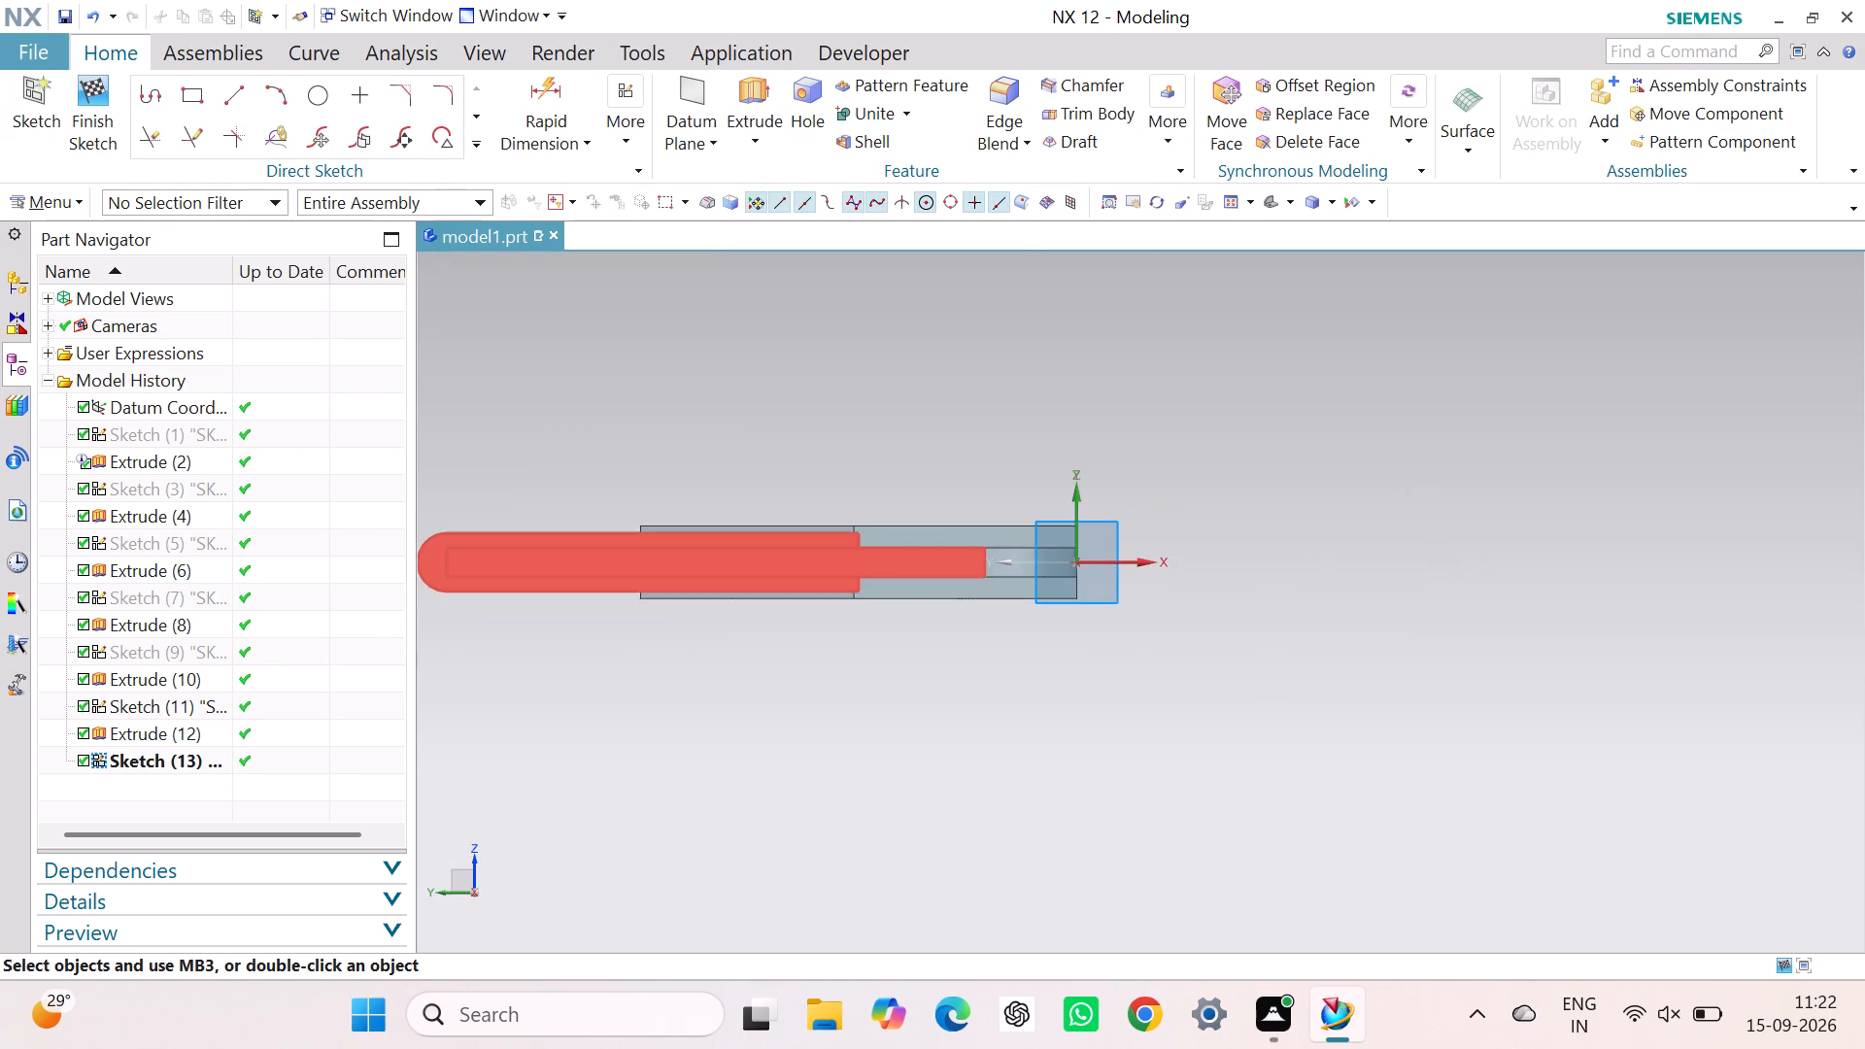
scroll(522, 572, "up", 2)
scroll(521, 572, "down", 1)
middle_click_drag(521, 572, 808, 636)
right_click_drag(521, 572, 808, 636)
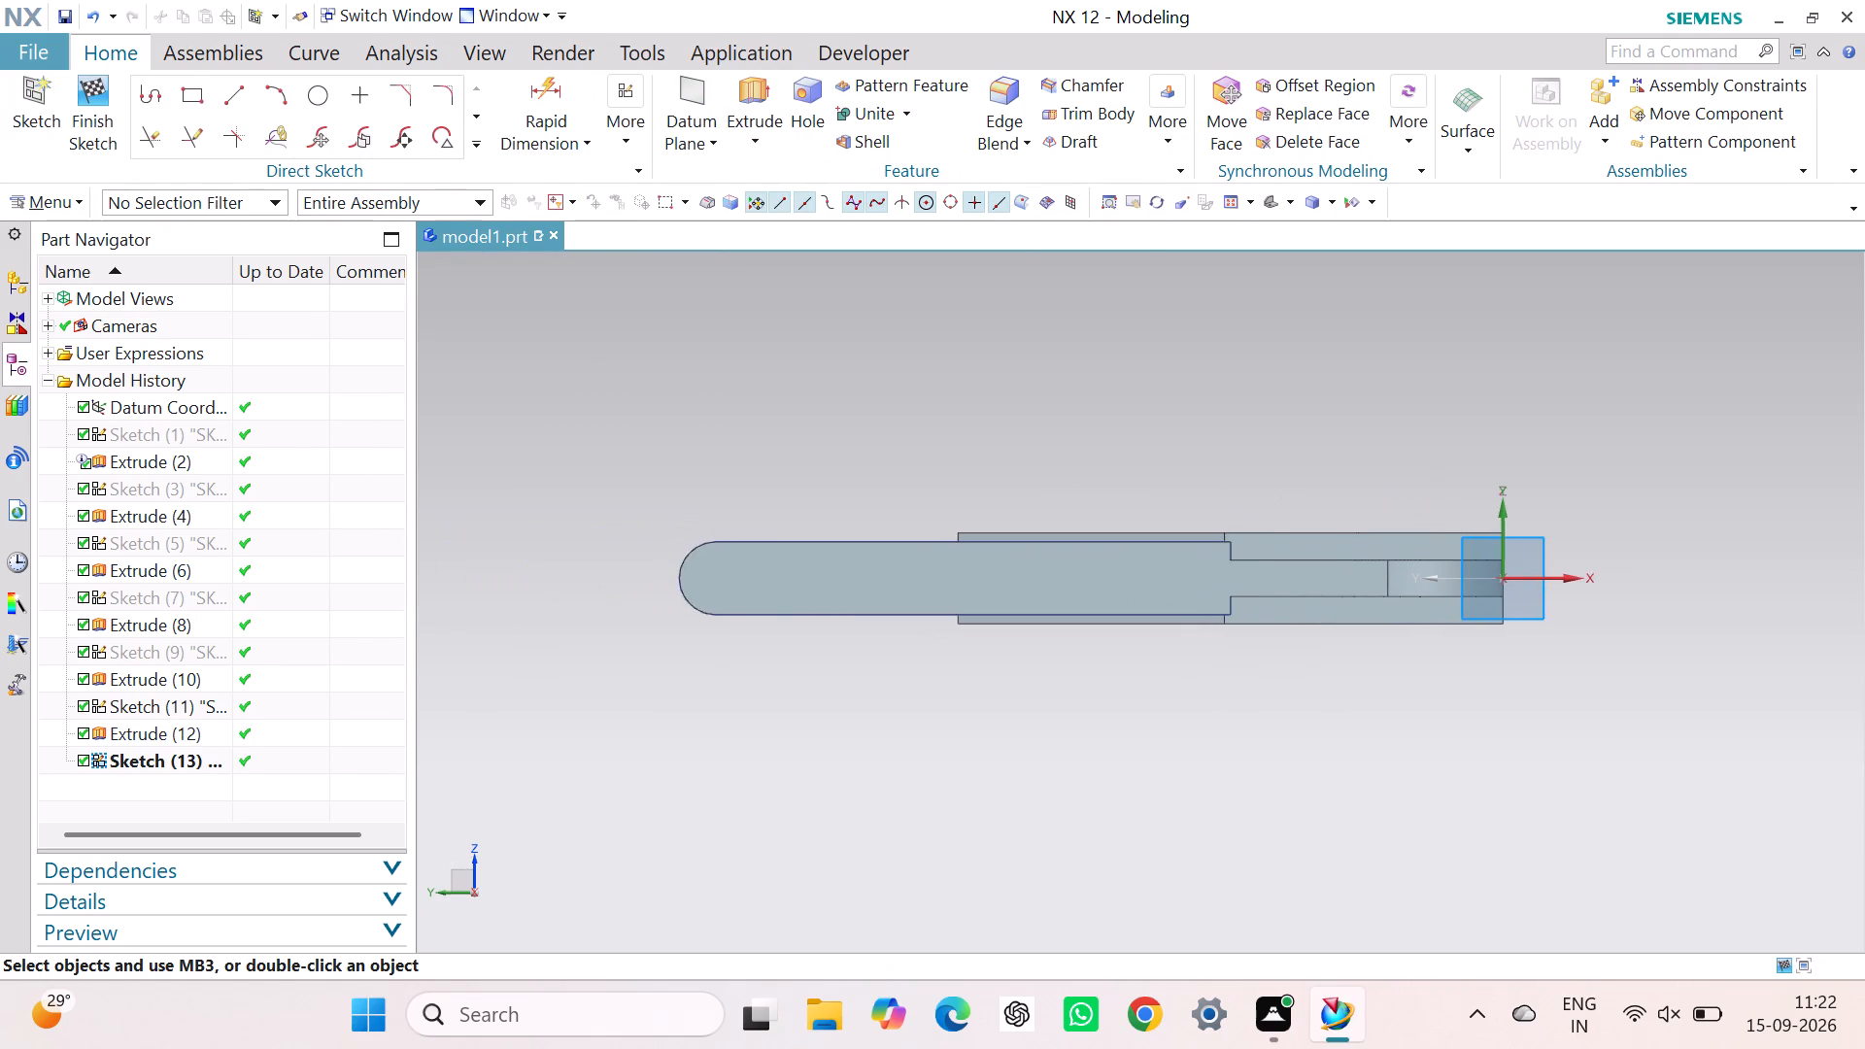
right_click_drag(808, 636, 887, 725)
middle_click_drag(808, 636, 886, 717)
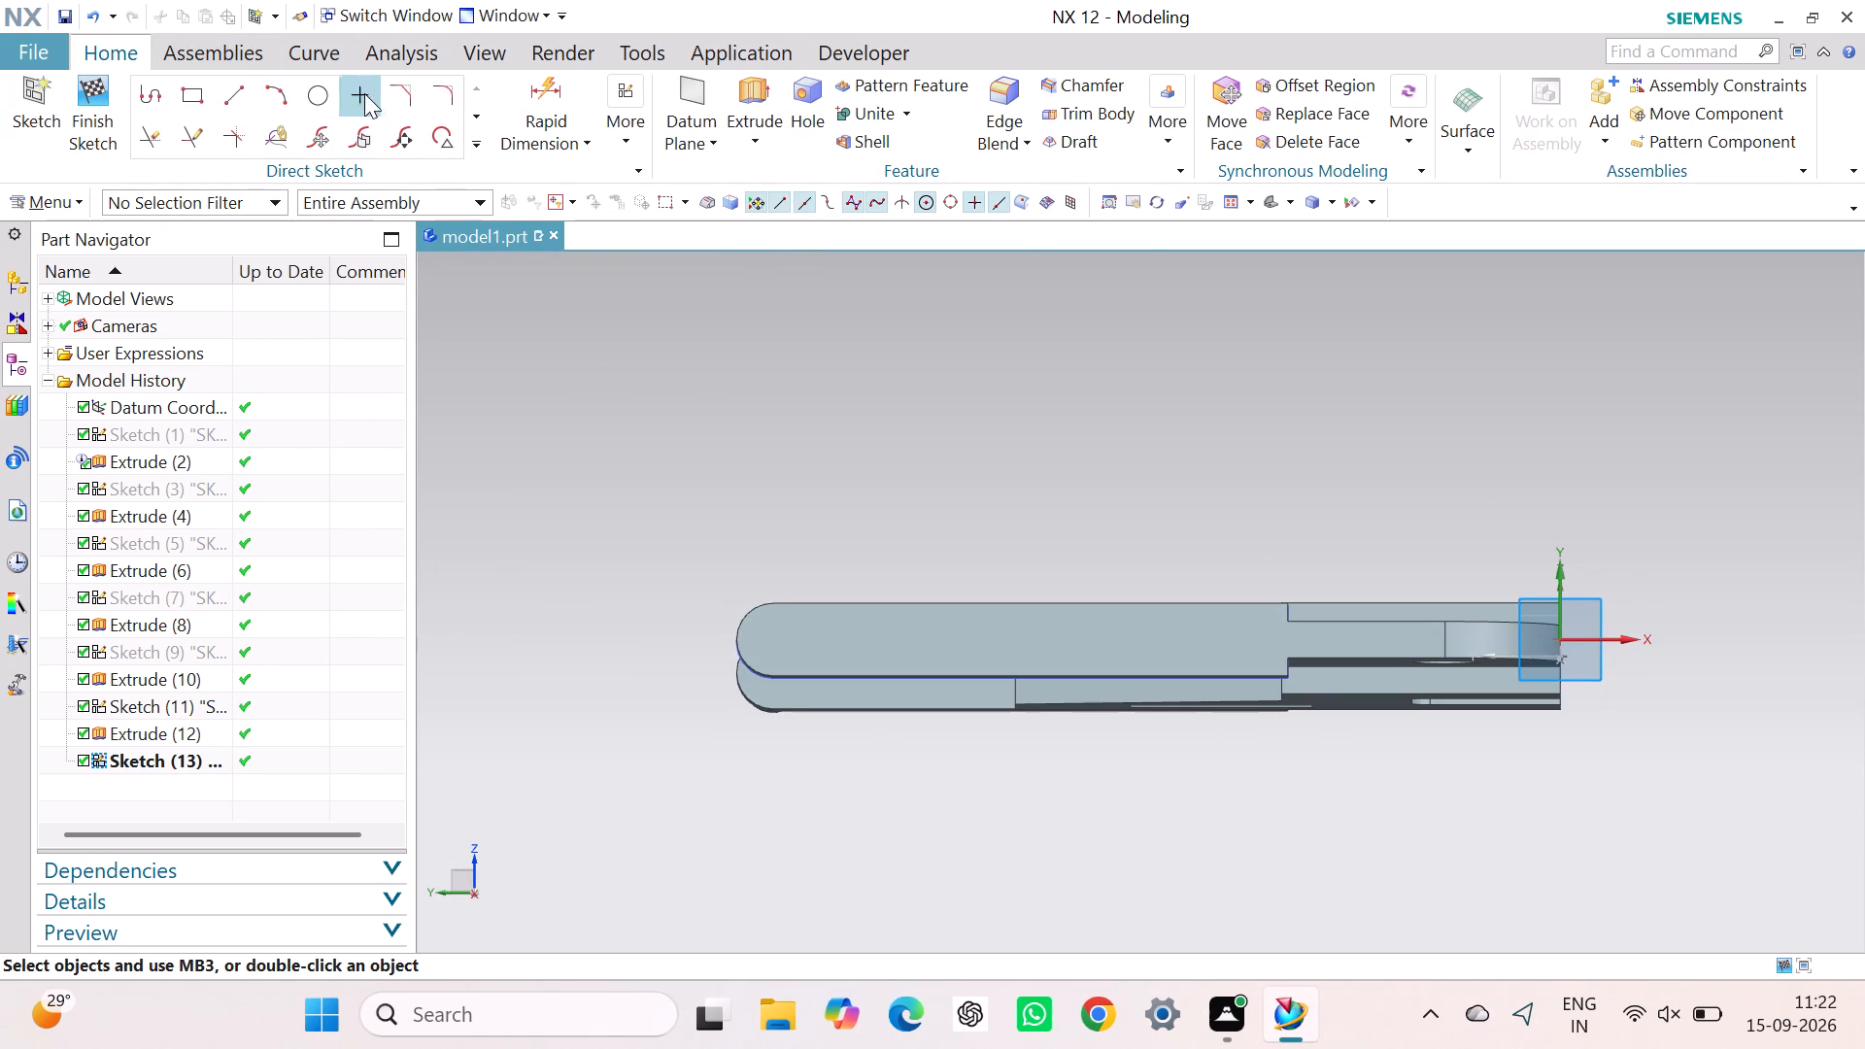
left_click(324, 93)
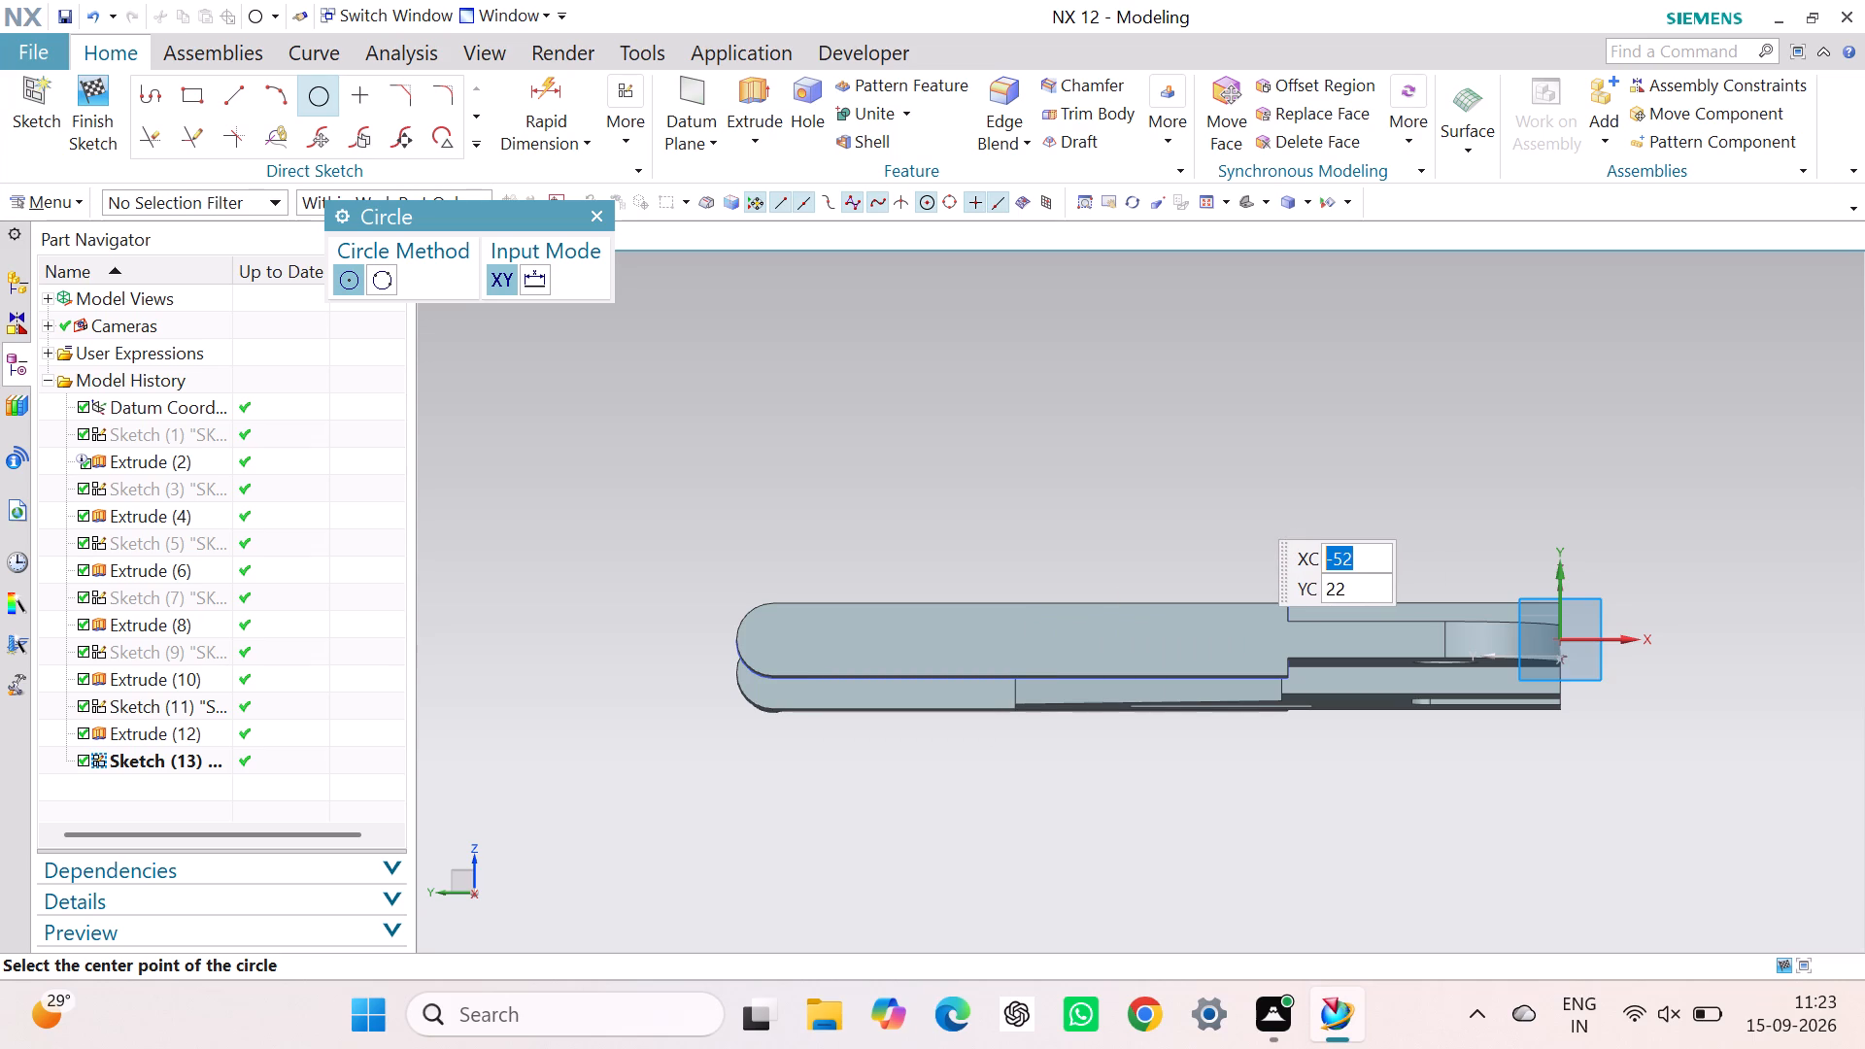
key("F8")
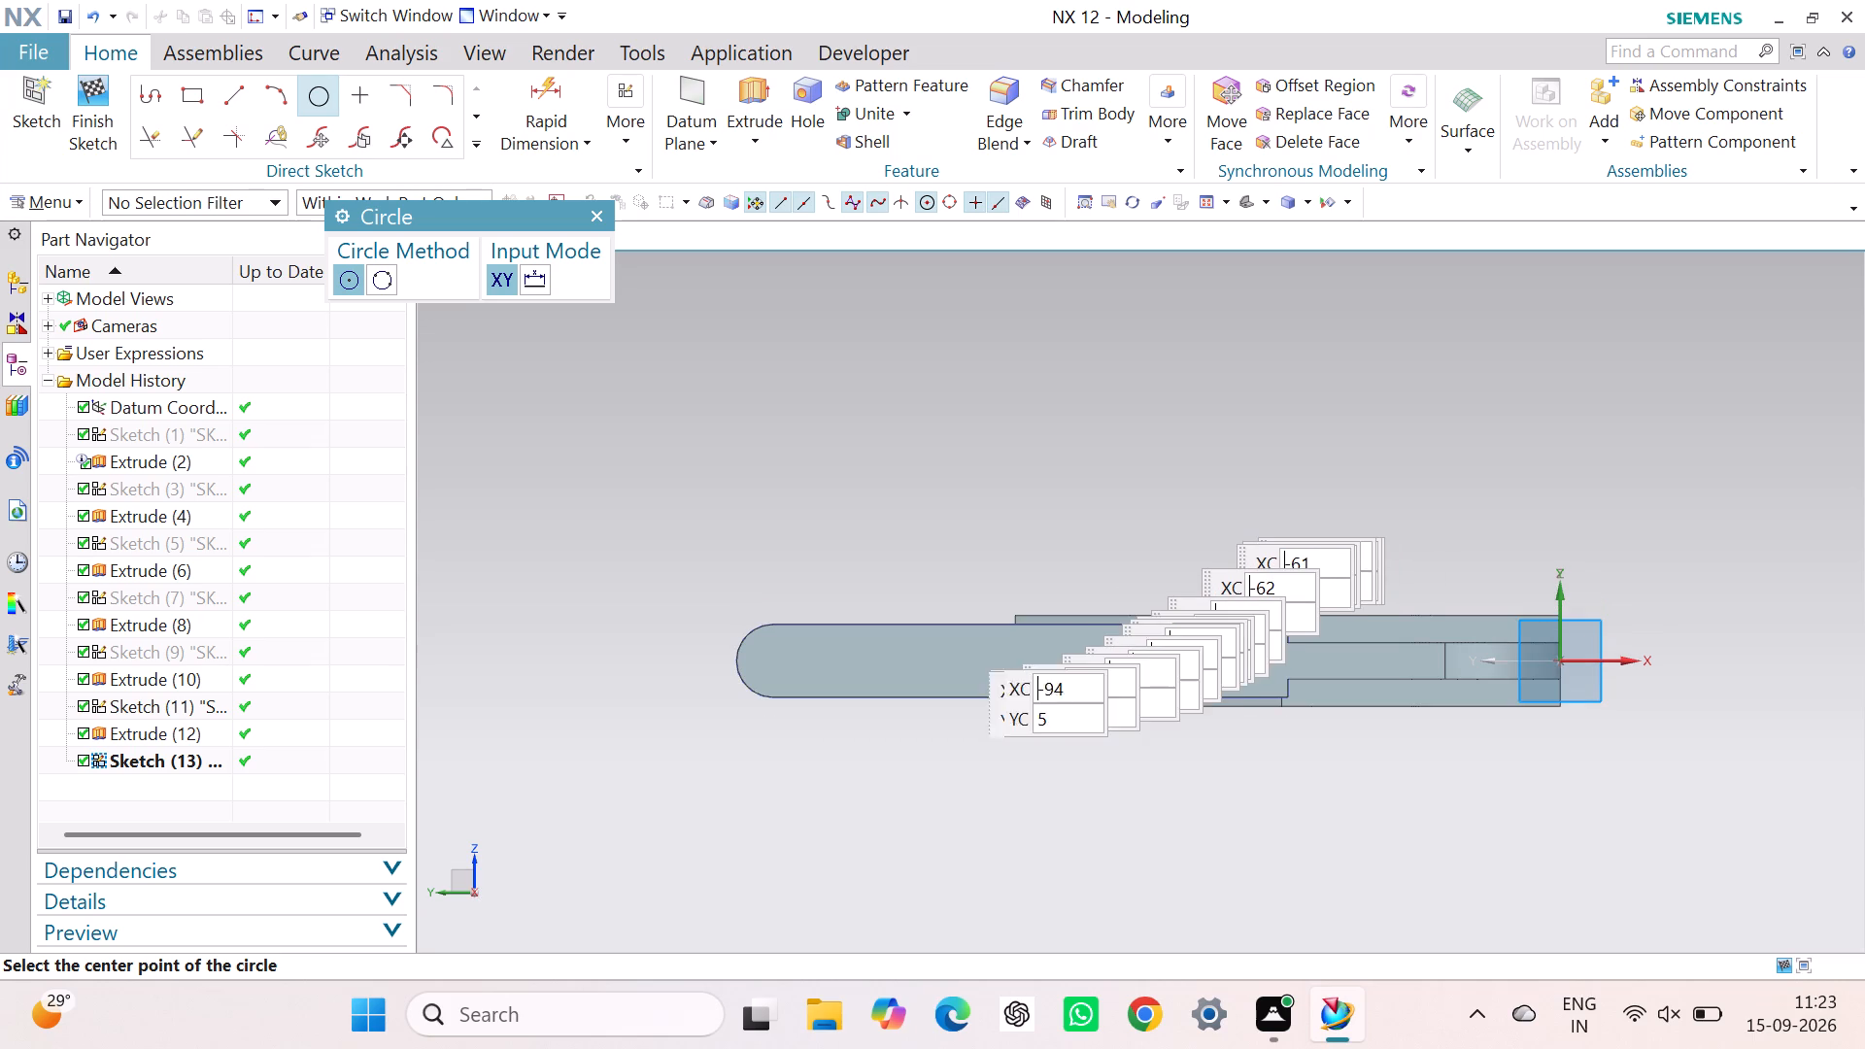
left_click(774, 659)
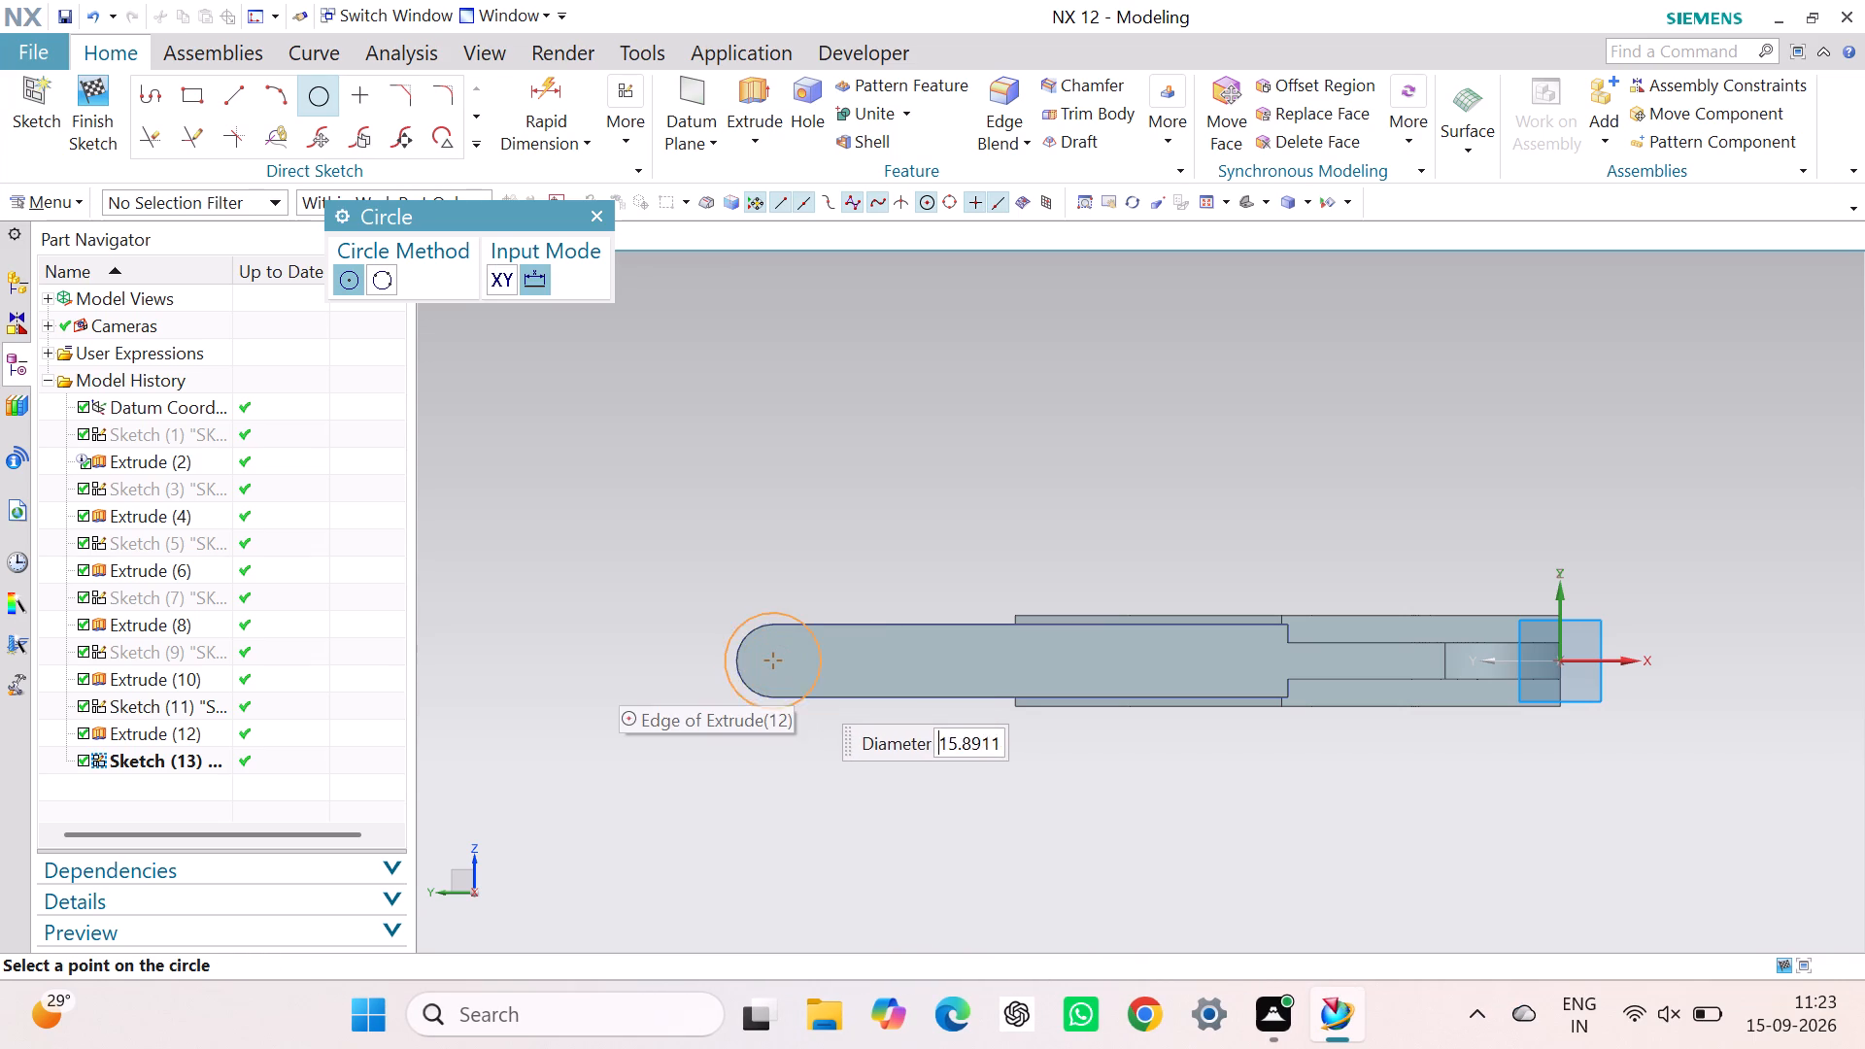
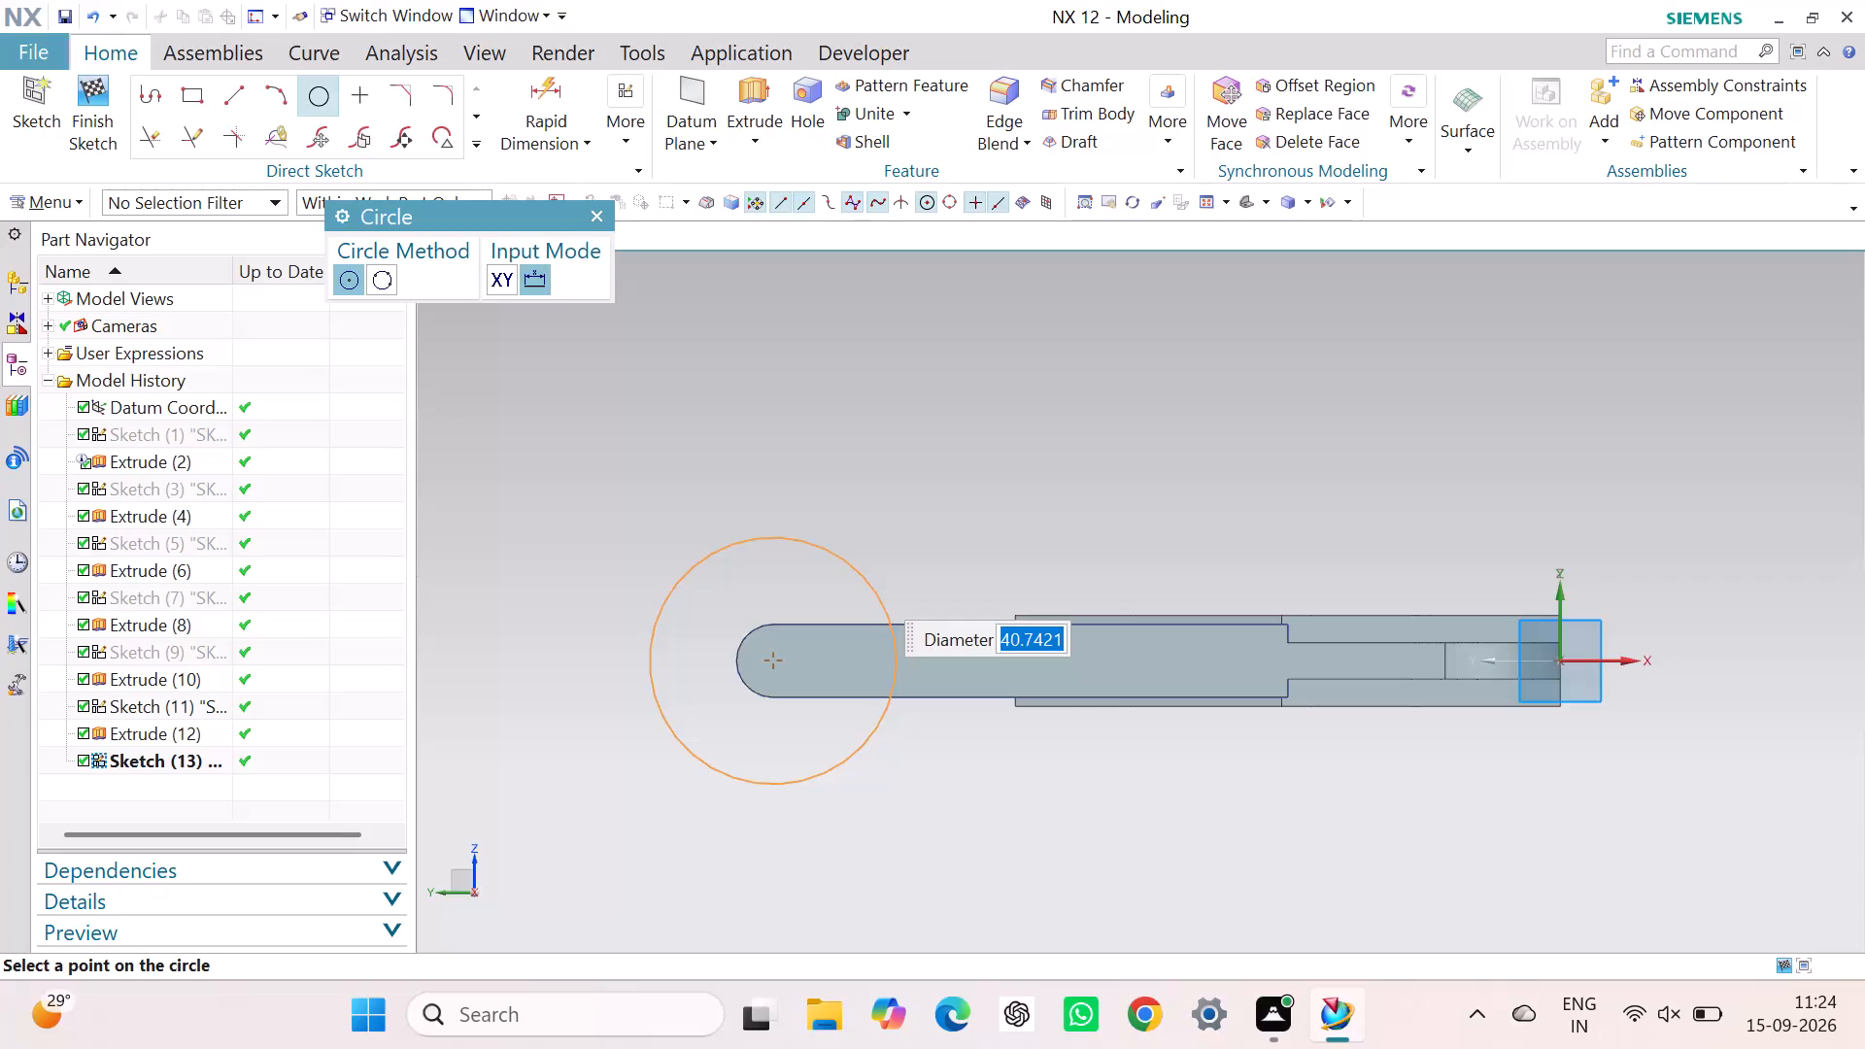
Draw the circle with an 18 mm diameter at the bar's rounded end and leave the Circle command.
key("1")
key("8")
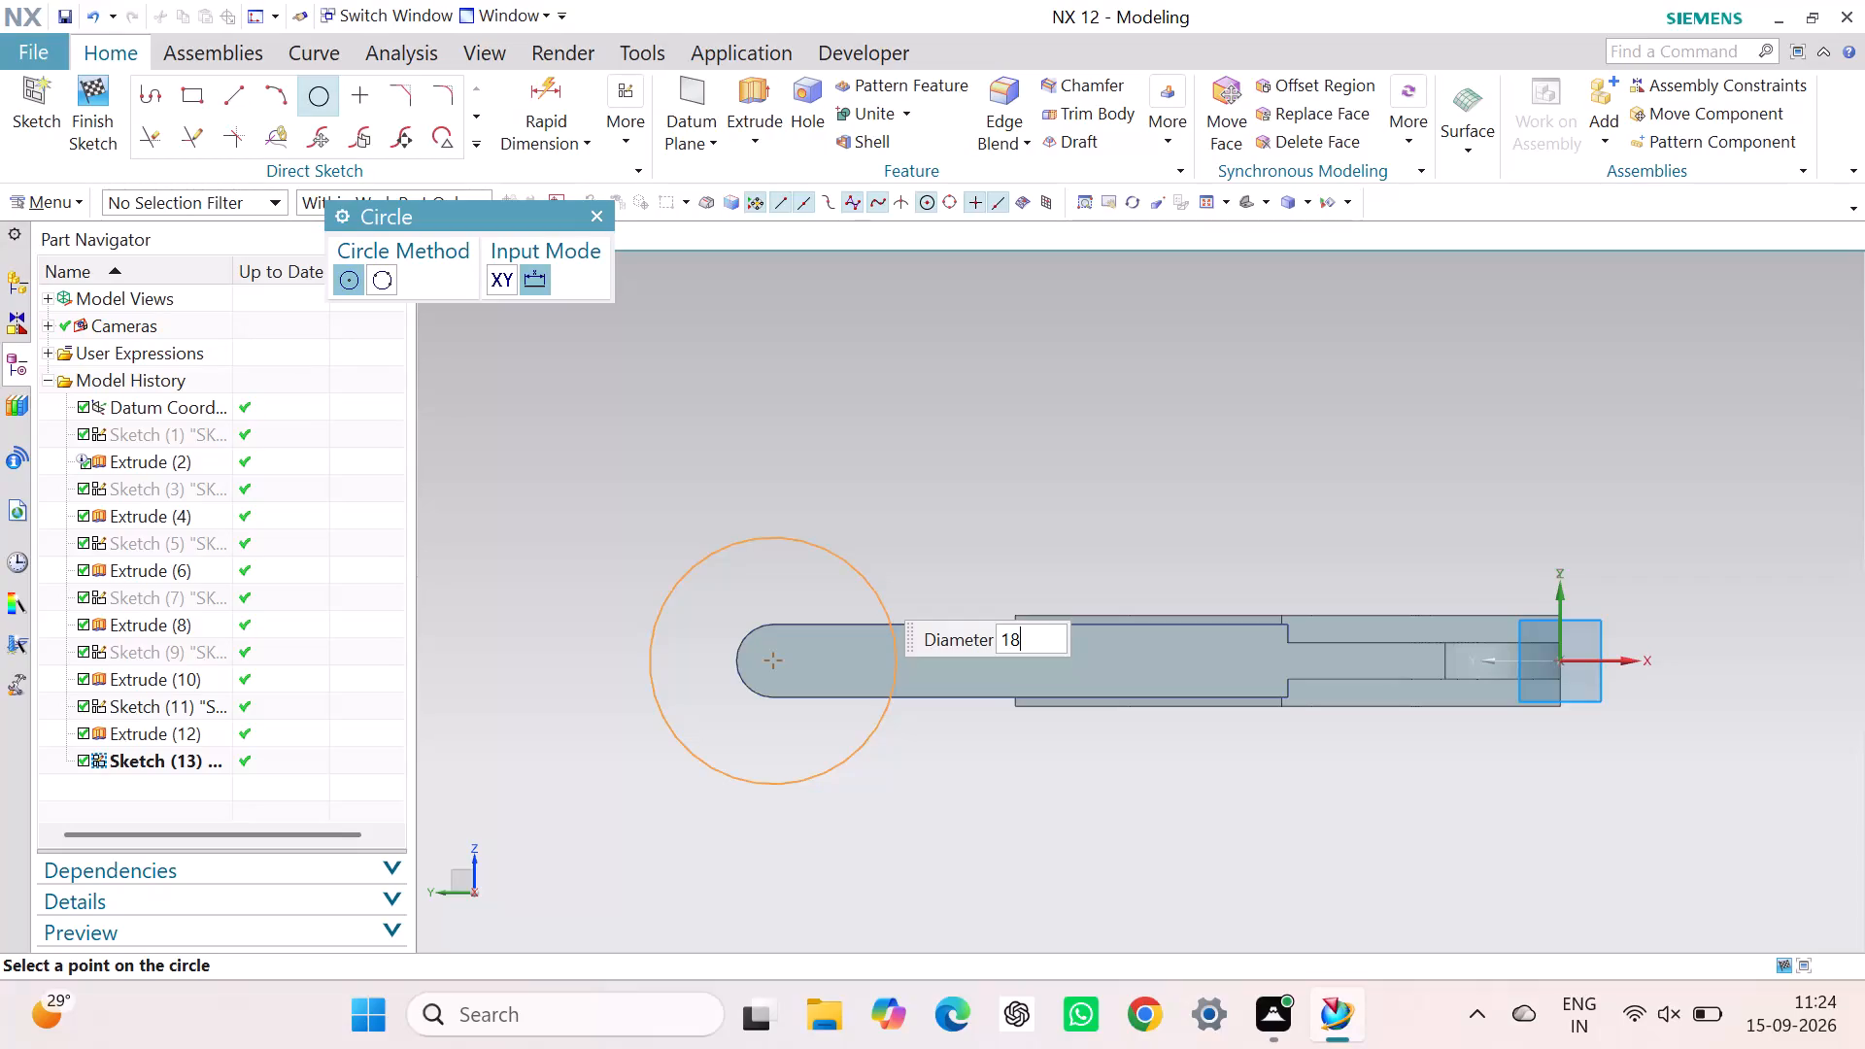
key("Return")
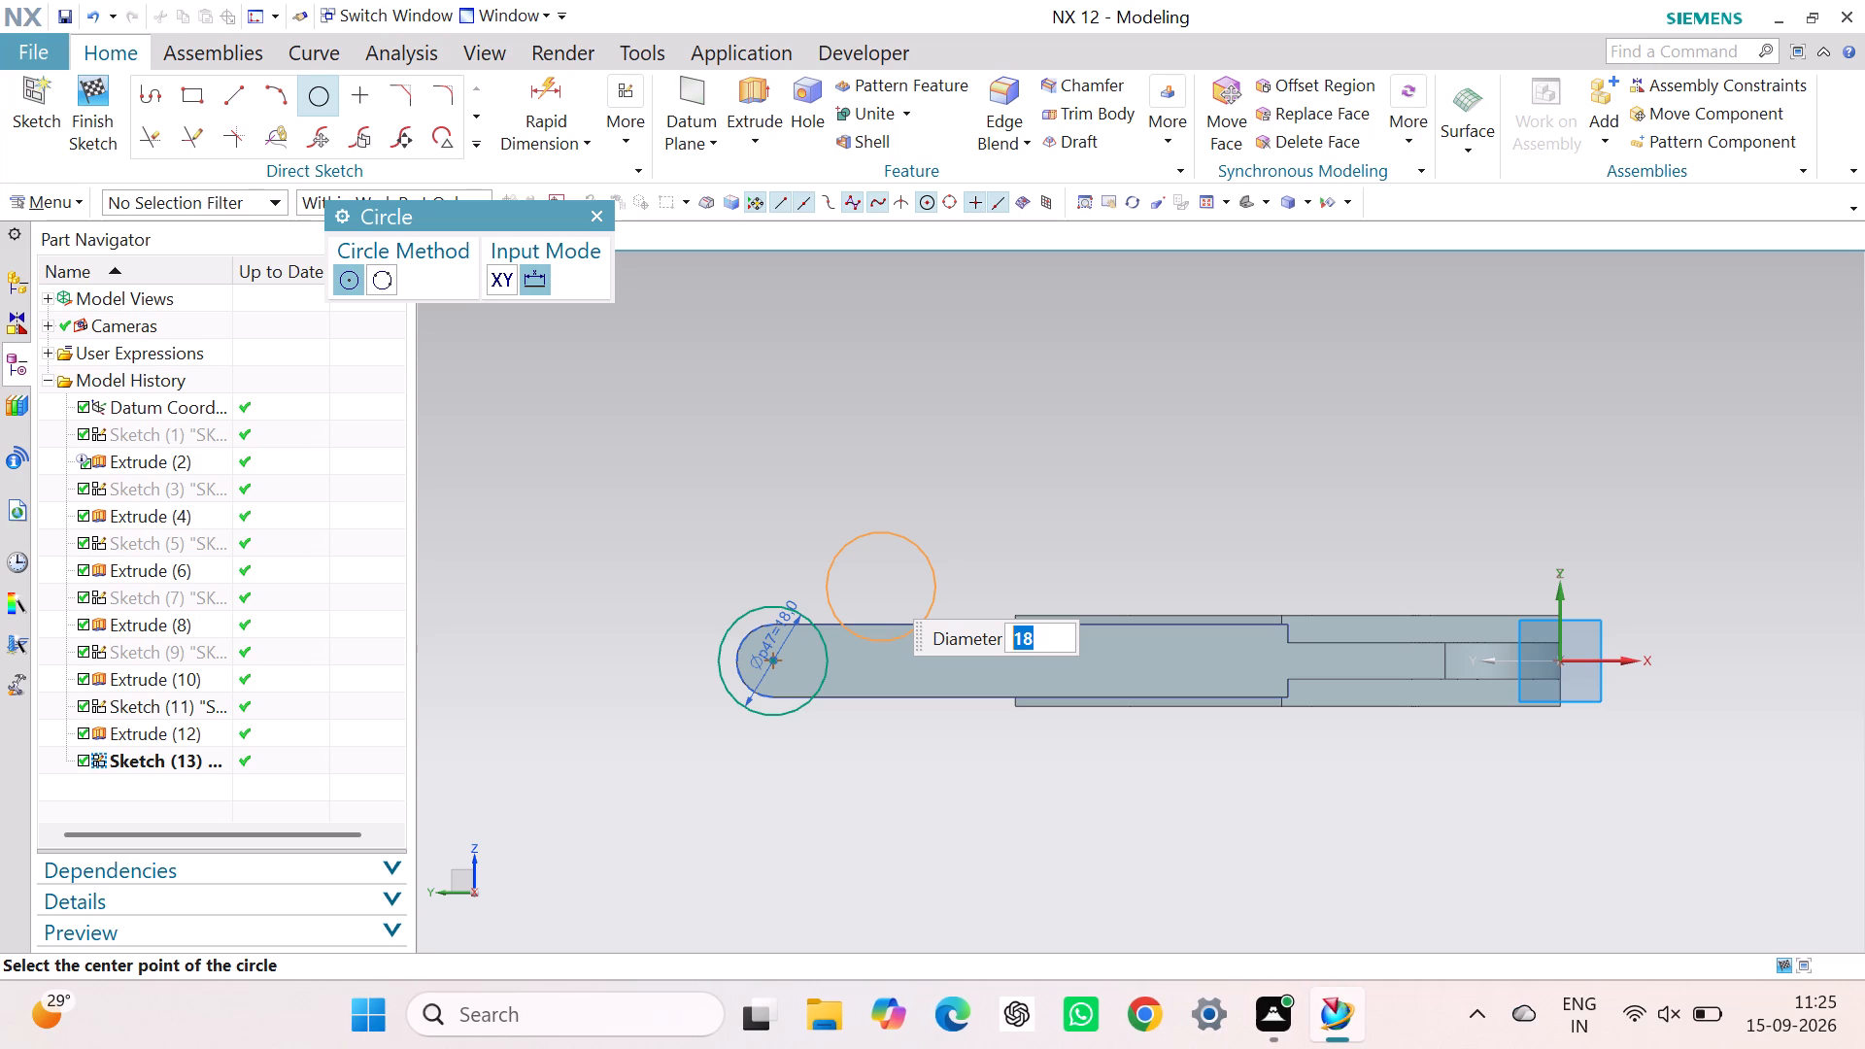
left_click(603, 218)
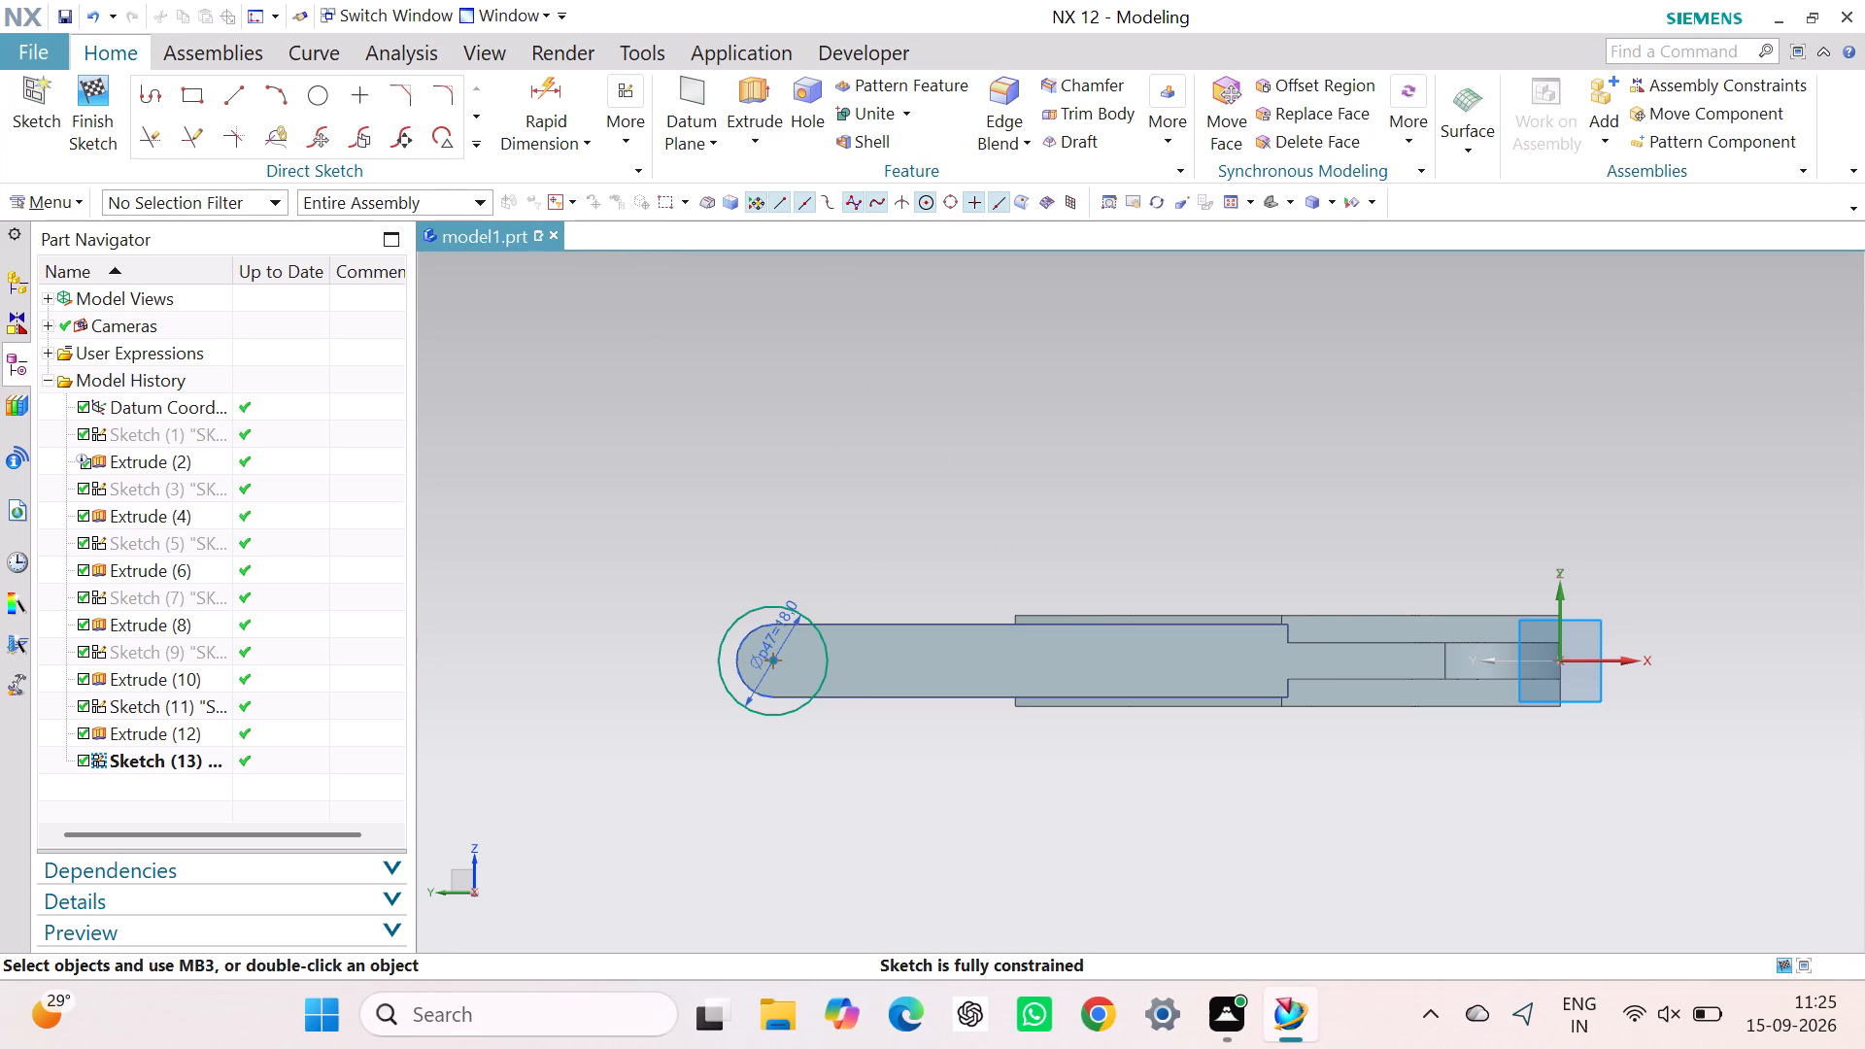
Delete the 18 mm circle, finish the sketch, and delete Sketch (13) from the model history.
right_click(751, 606)
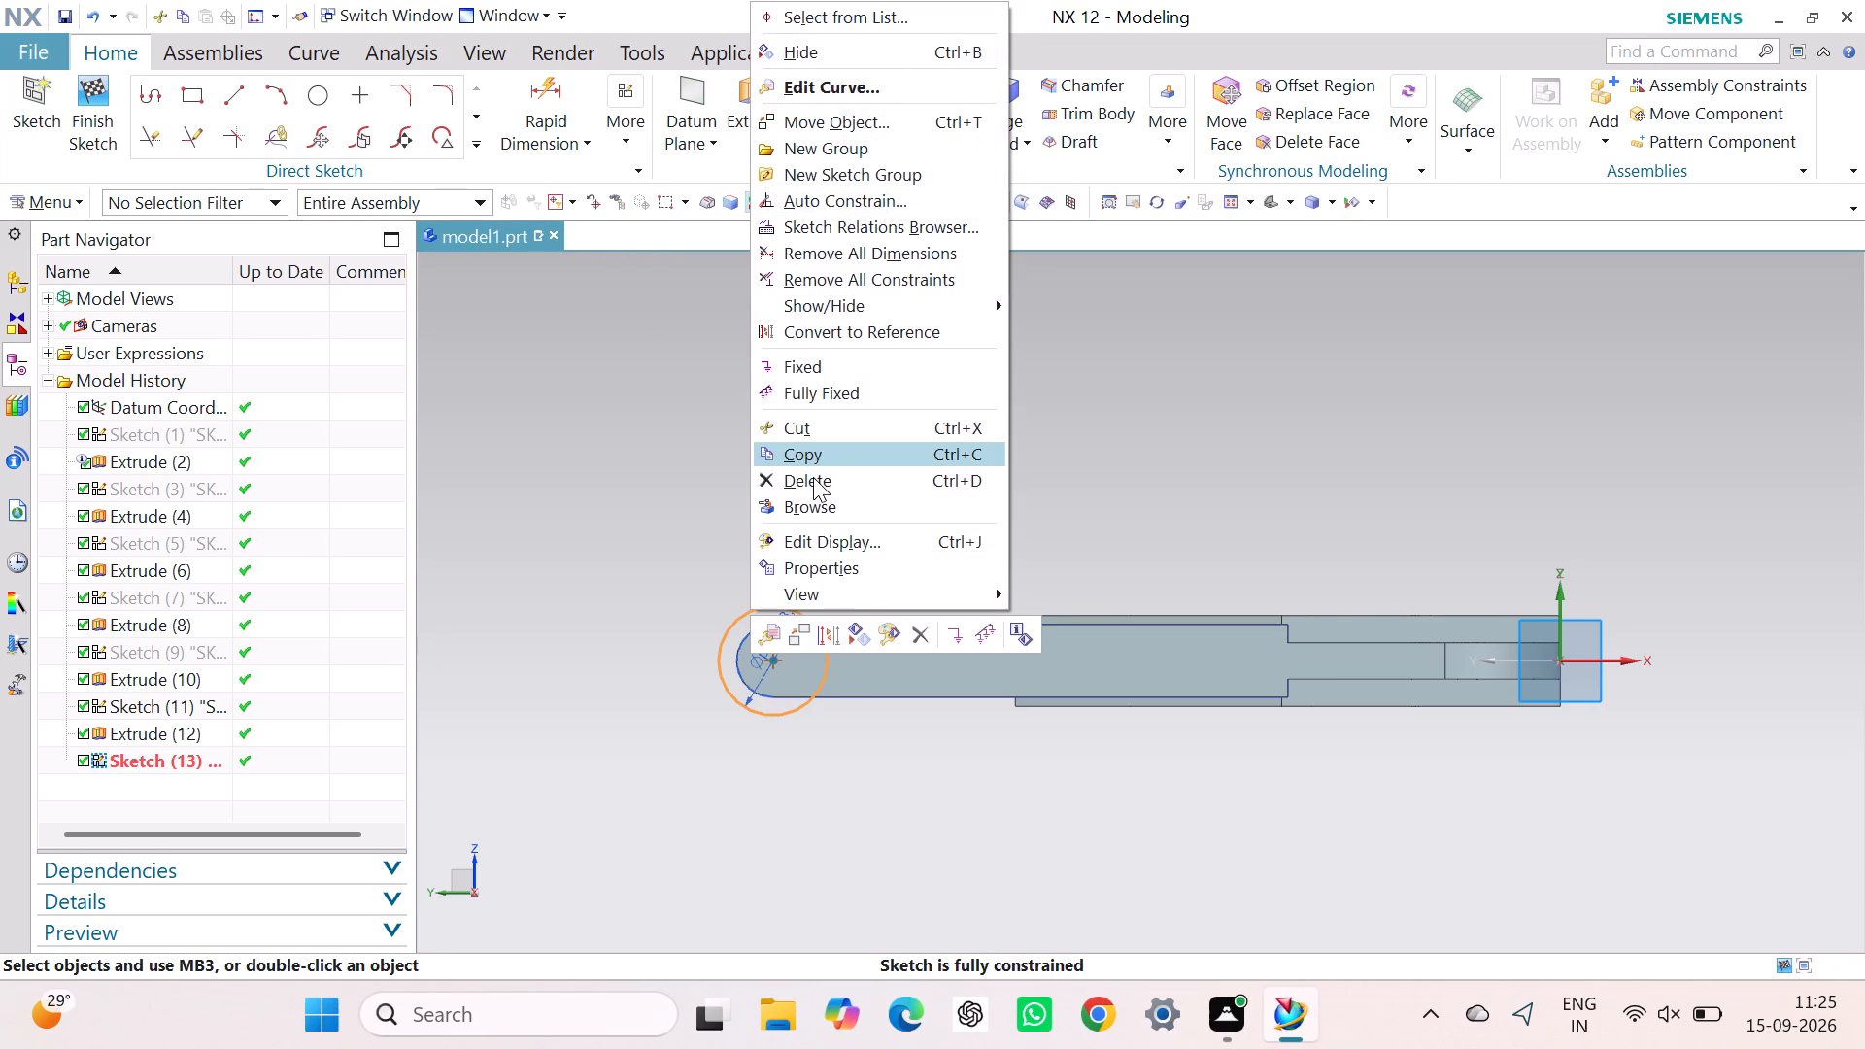
left_click(813, 477)
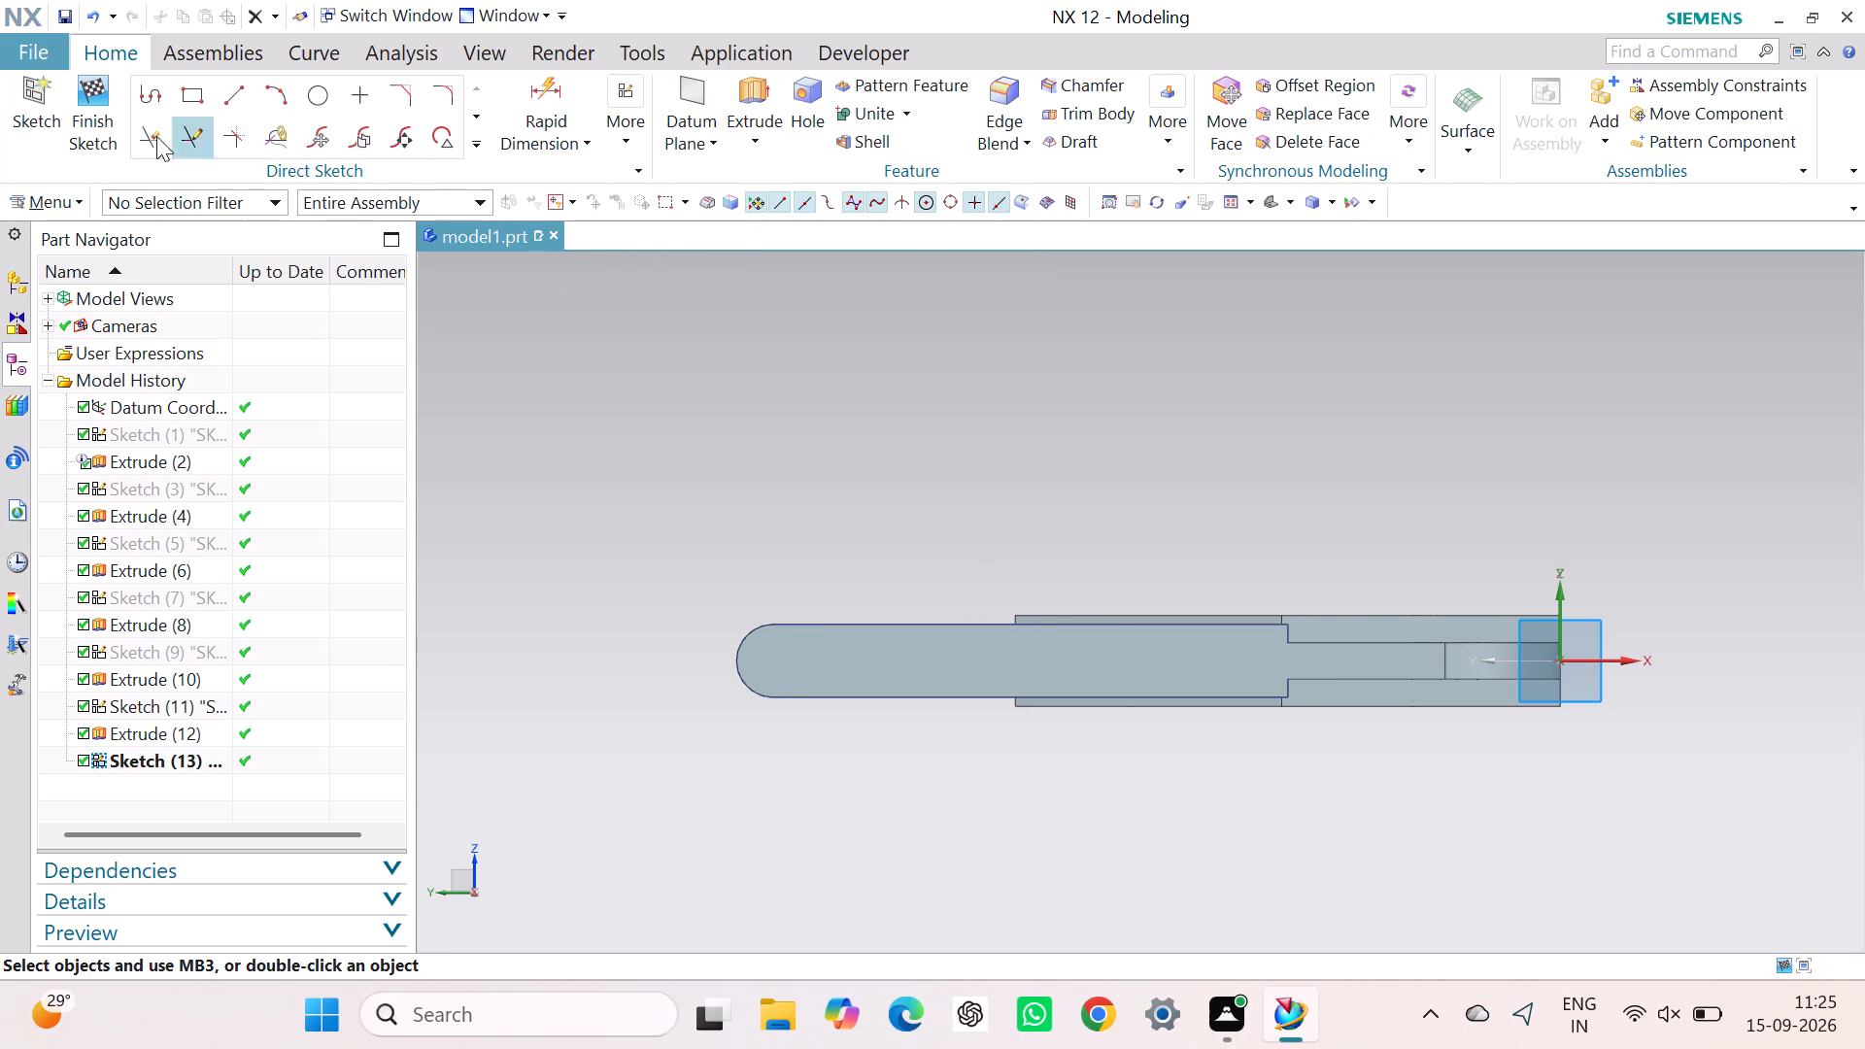
left_click(105, 112)
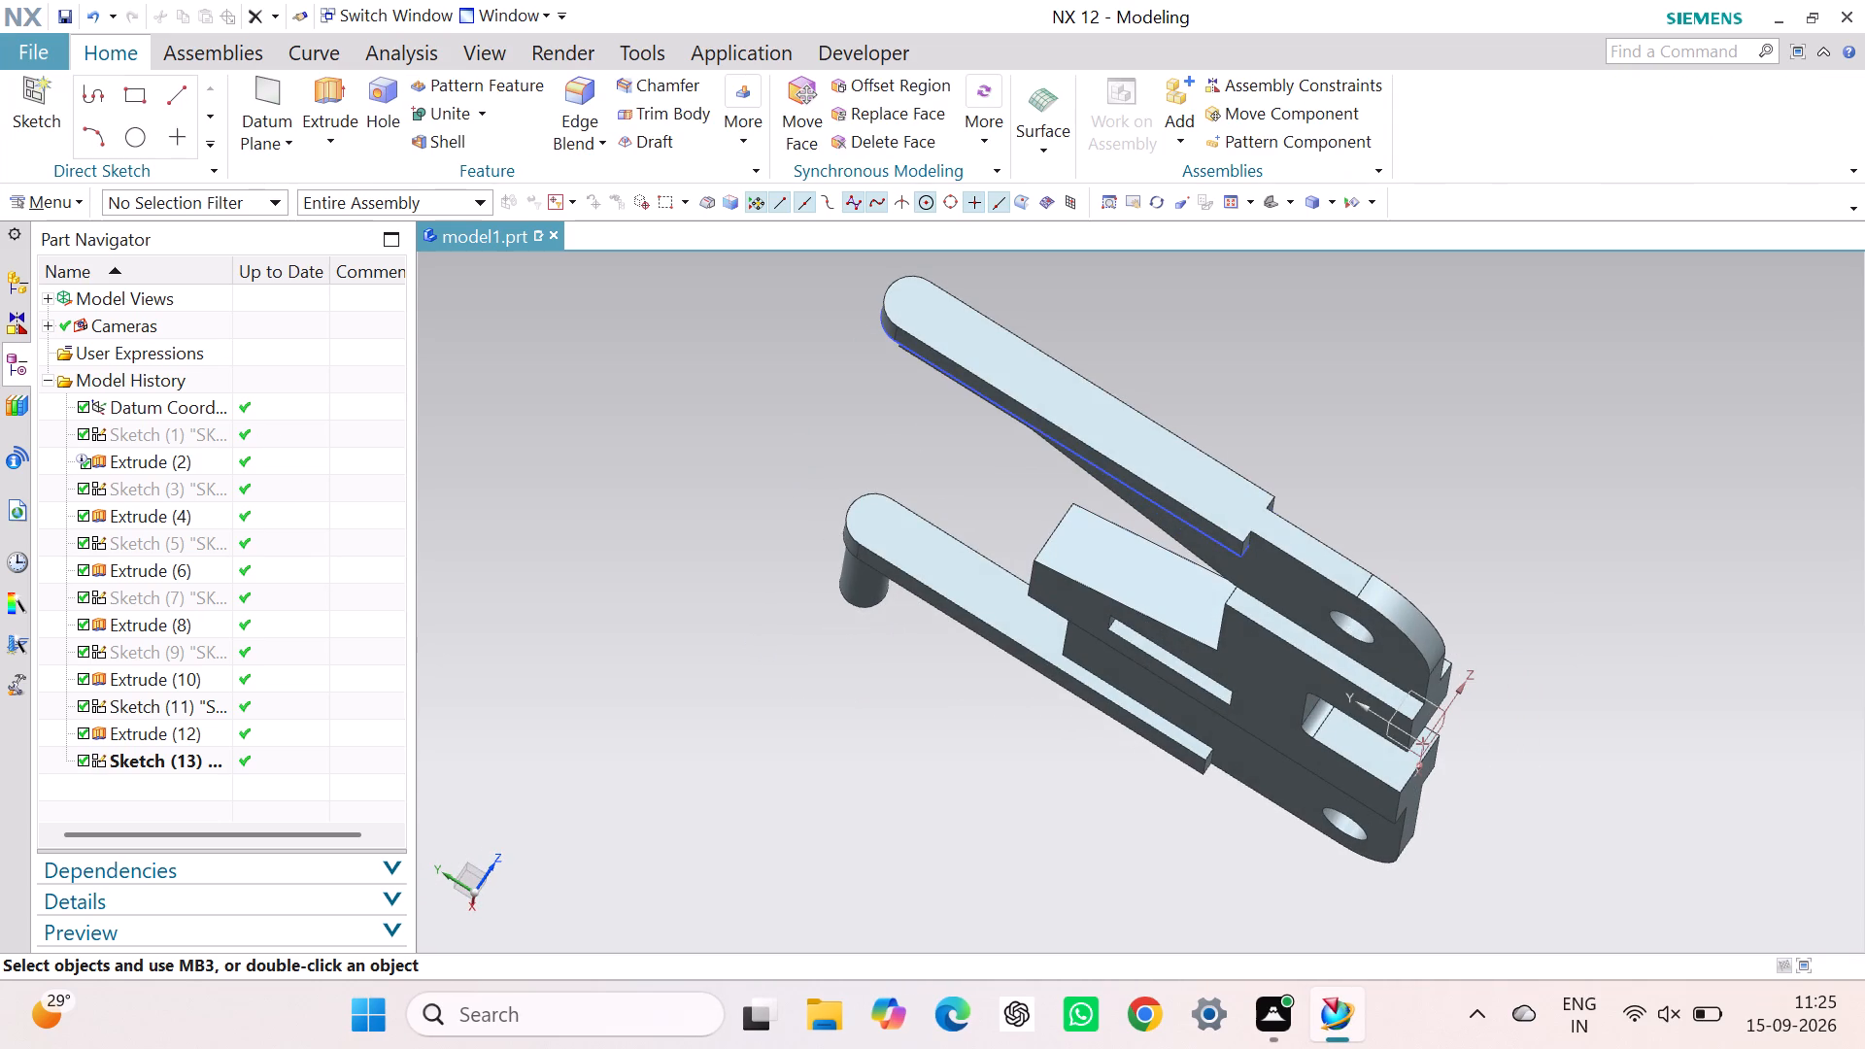
left_click(186, 752)
right_click(186, 752)
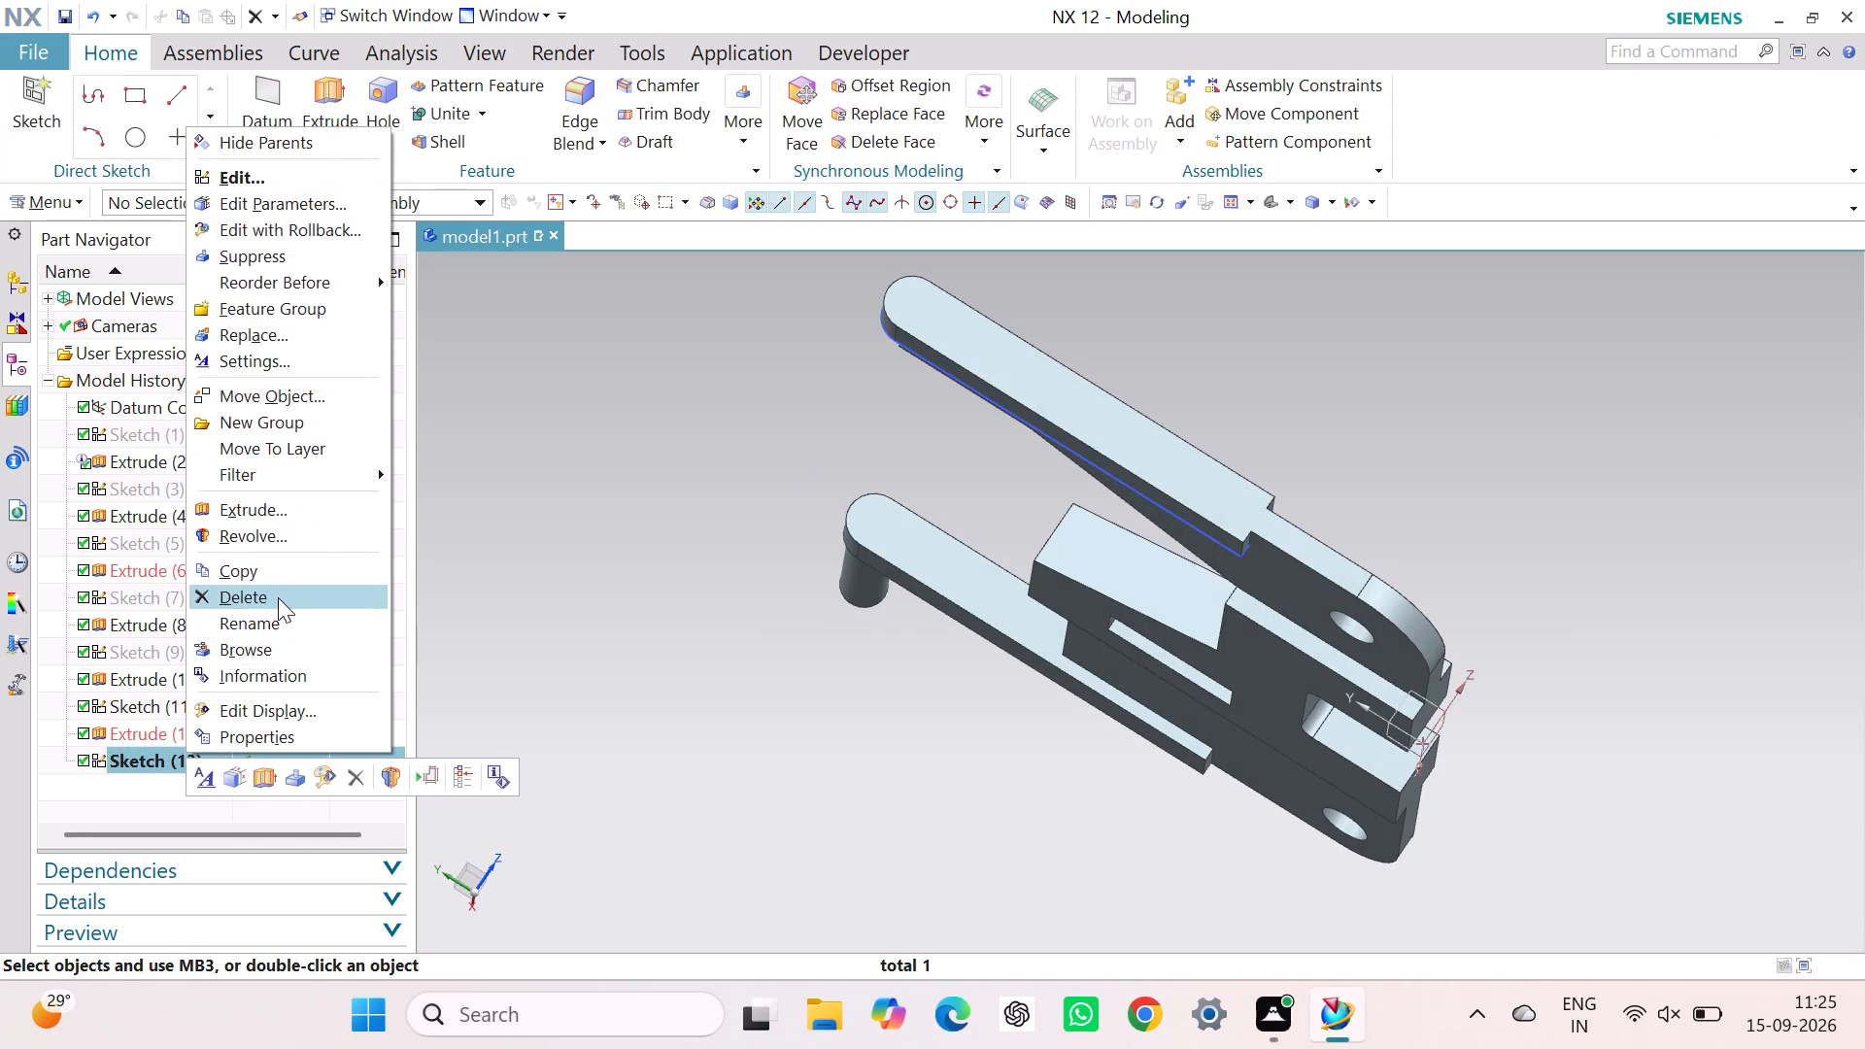
left_click(278, 597)
left_click(610, 502)
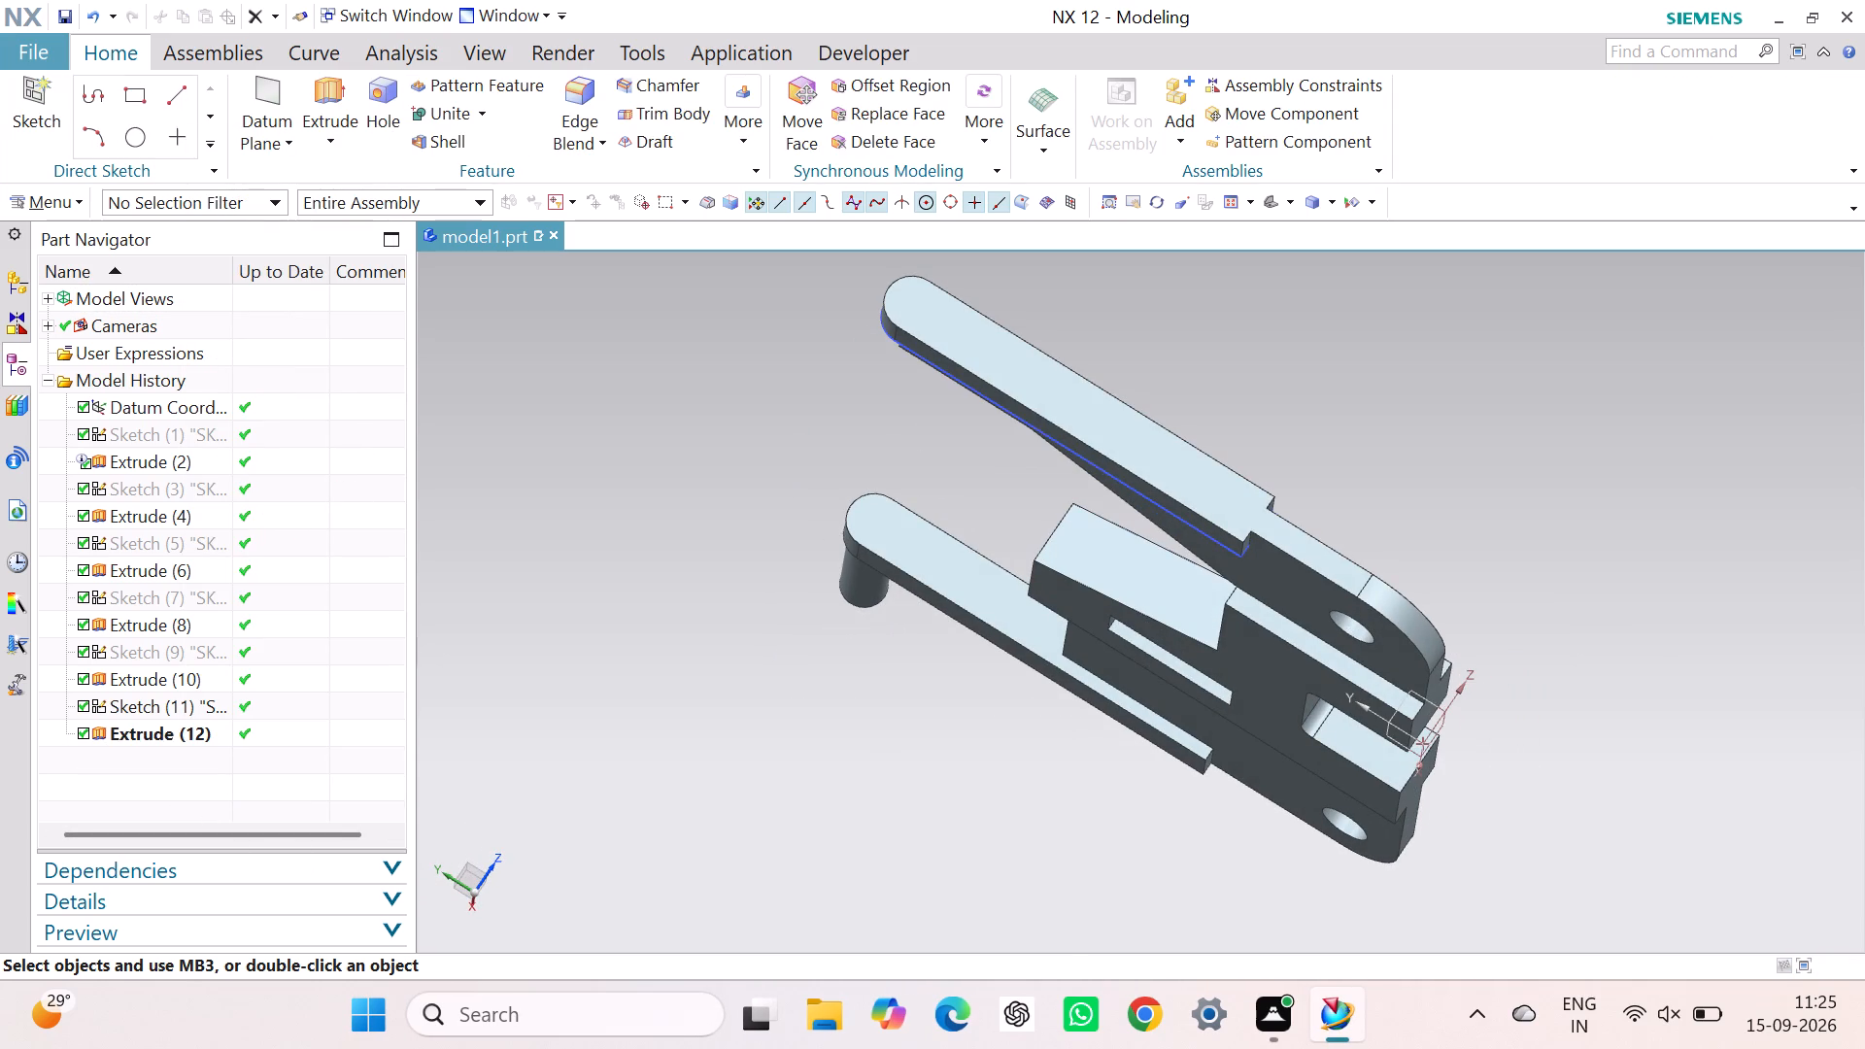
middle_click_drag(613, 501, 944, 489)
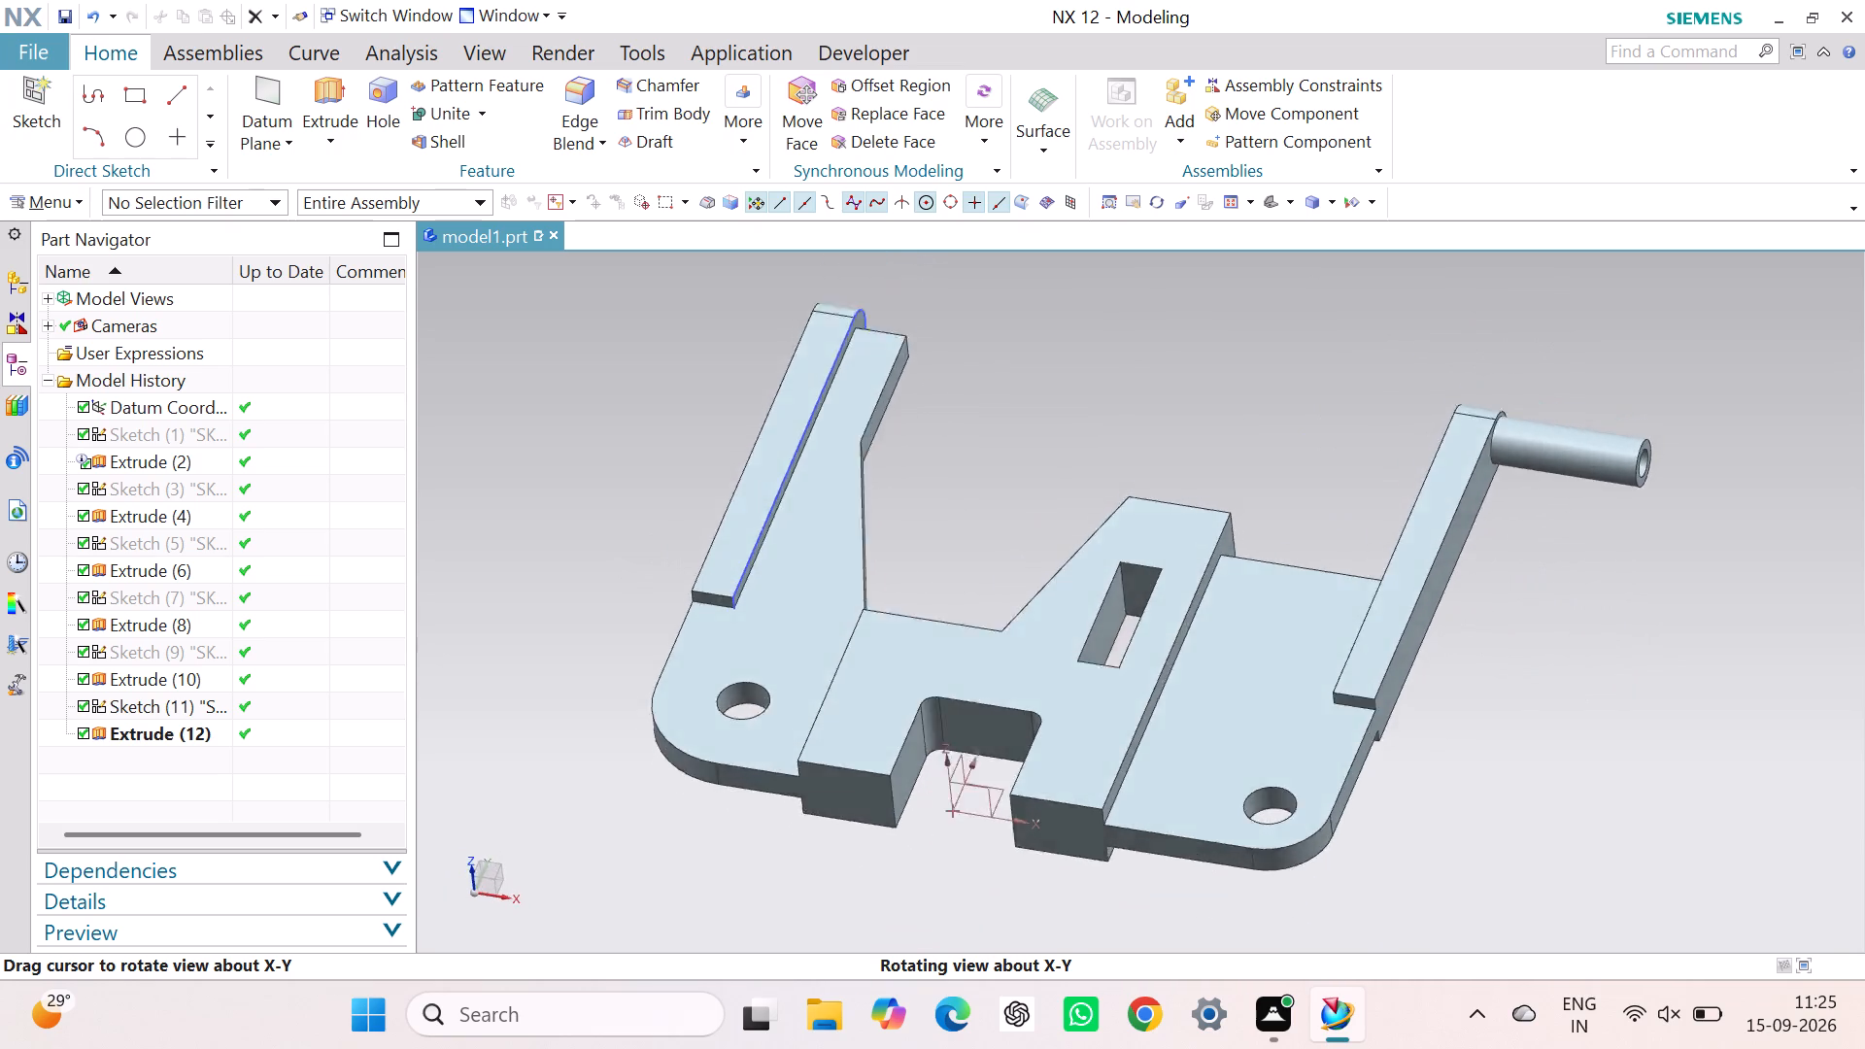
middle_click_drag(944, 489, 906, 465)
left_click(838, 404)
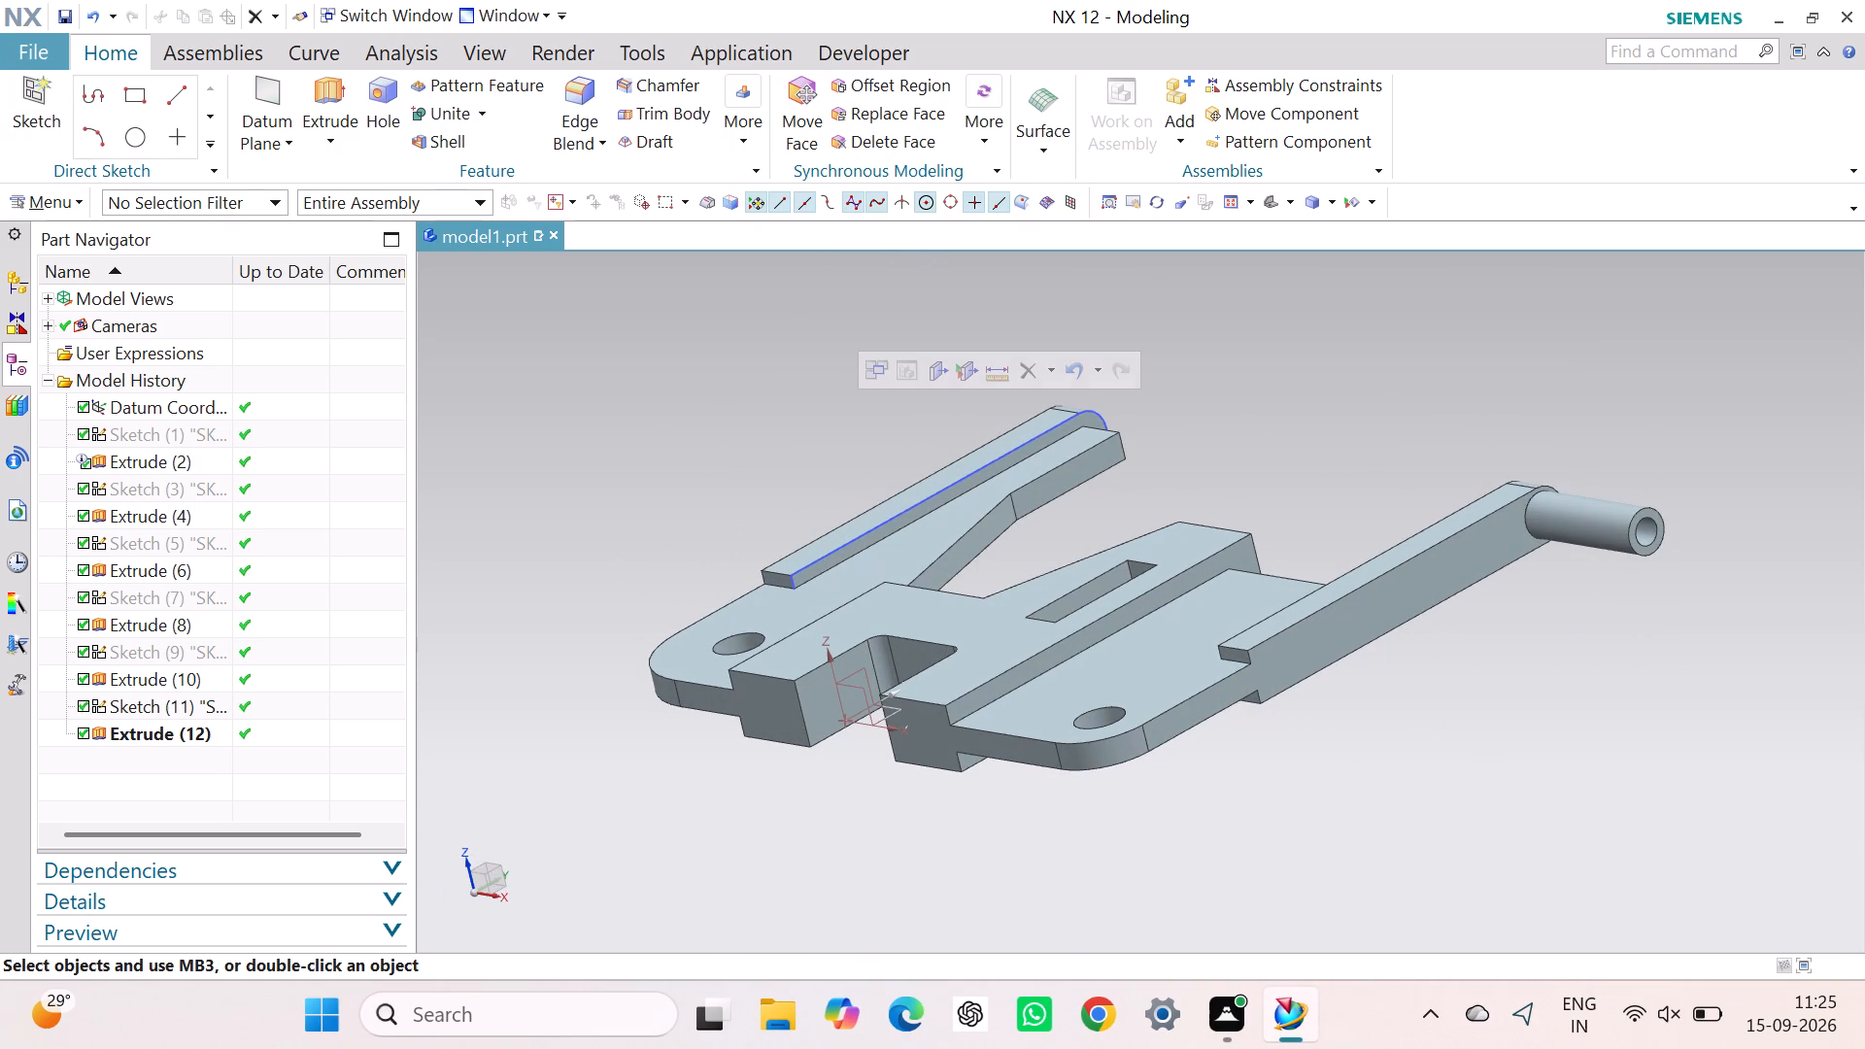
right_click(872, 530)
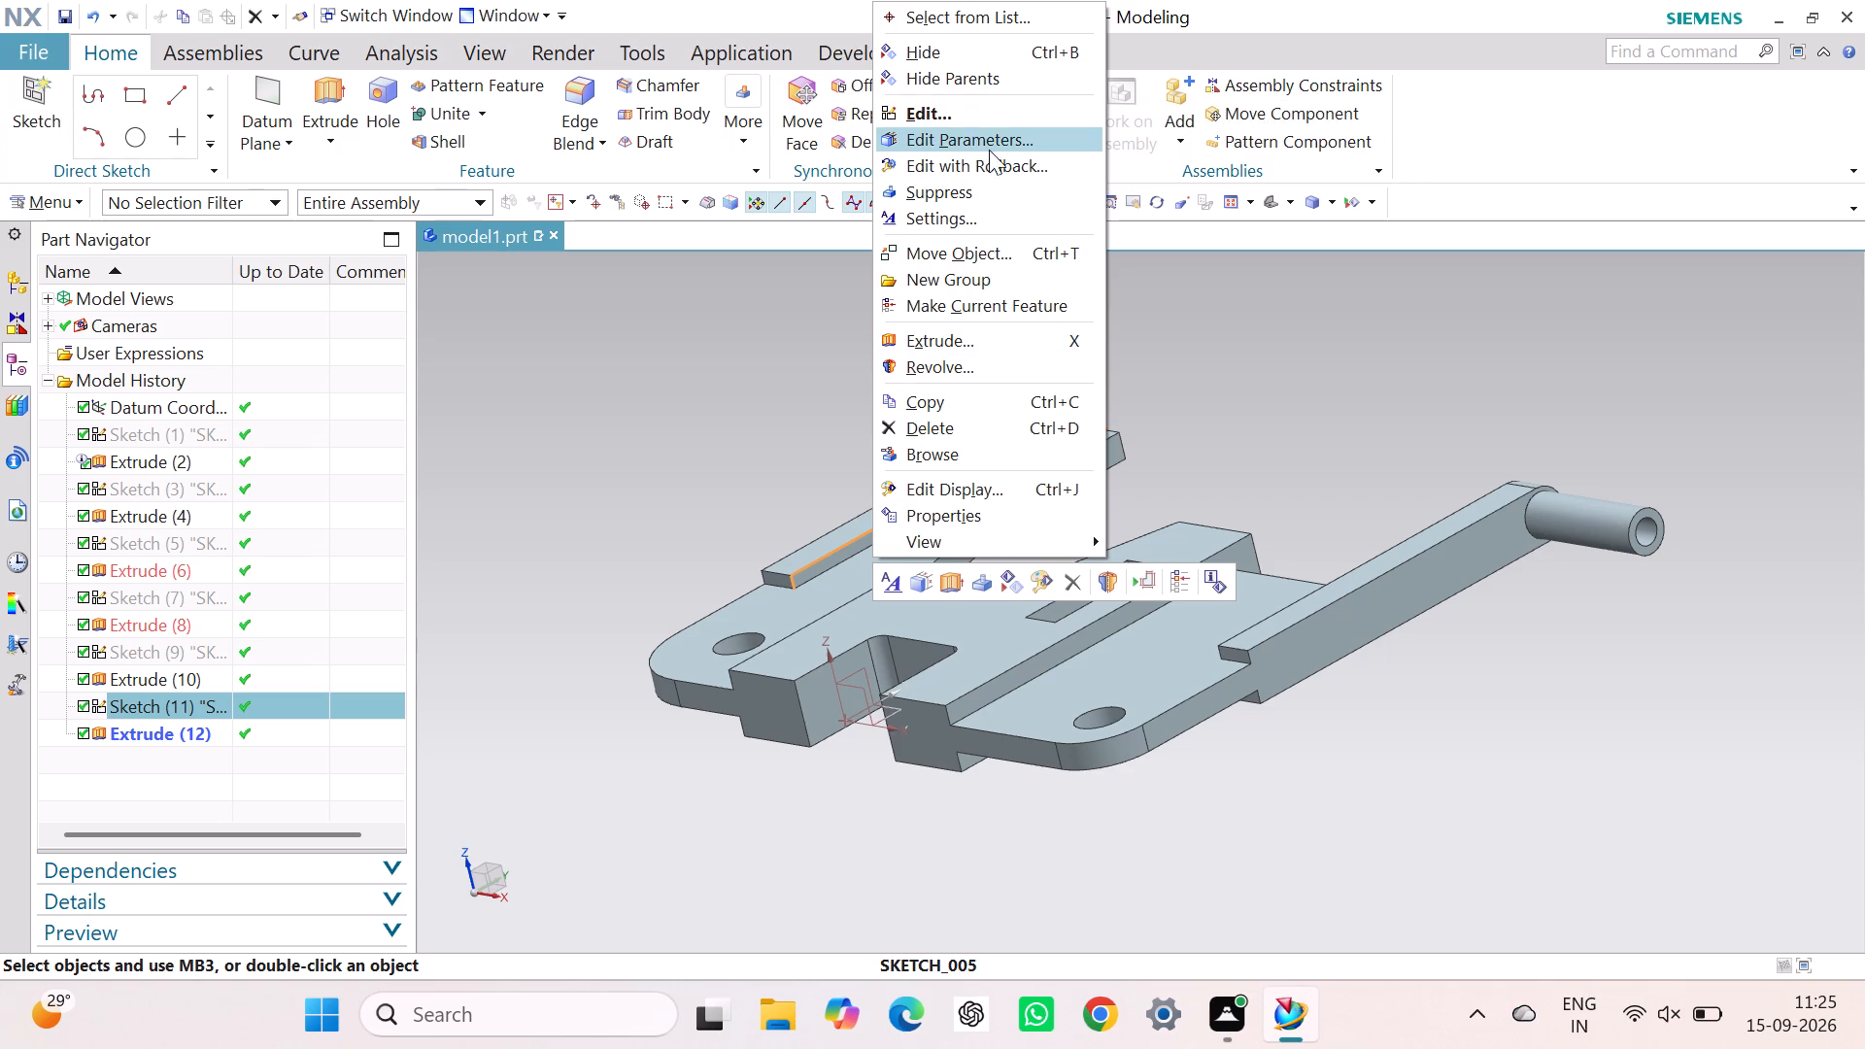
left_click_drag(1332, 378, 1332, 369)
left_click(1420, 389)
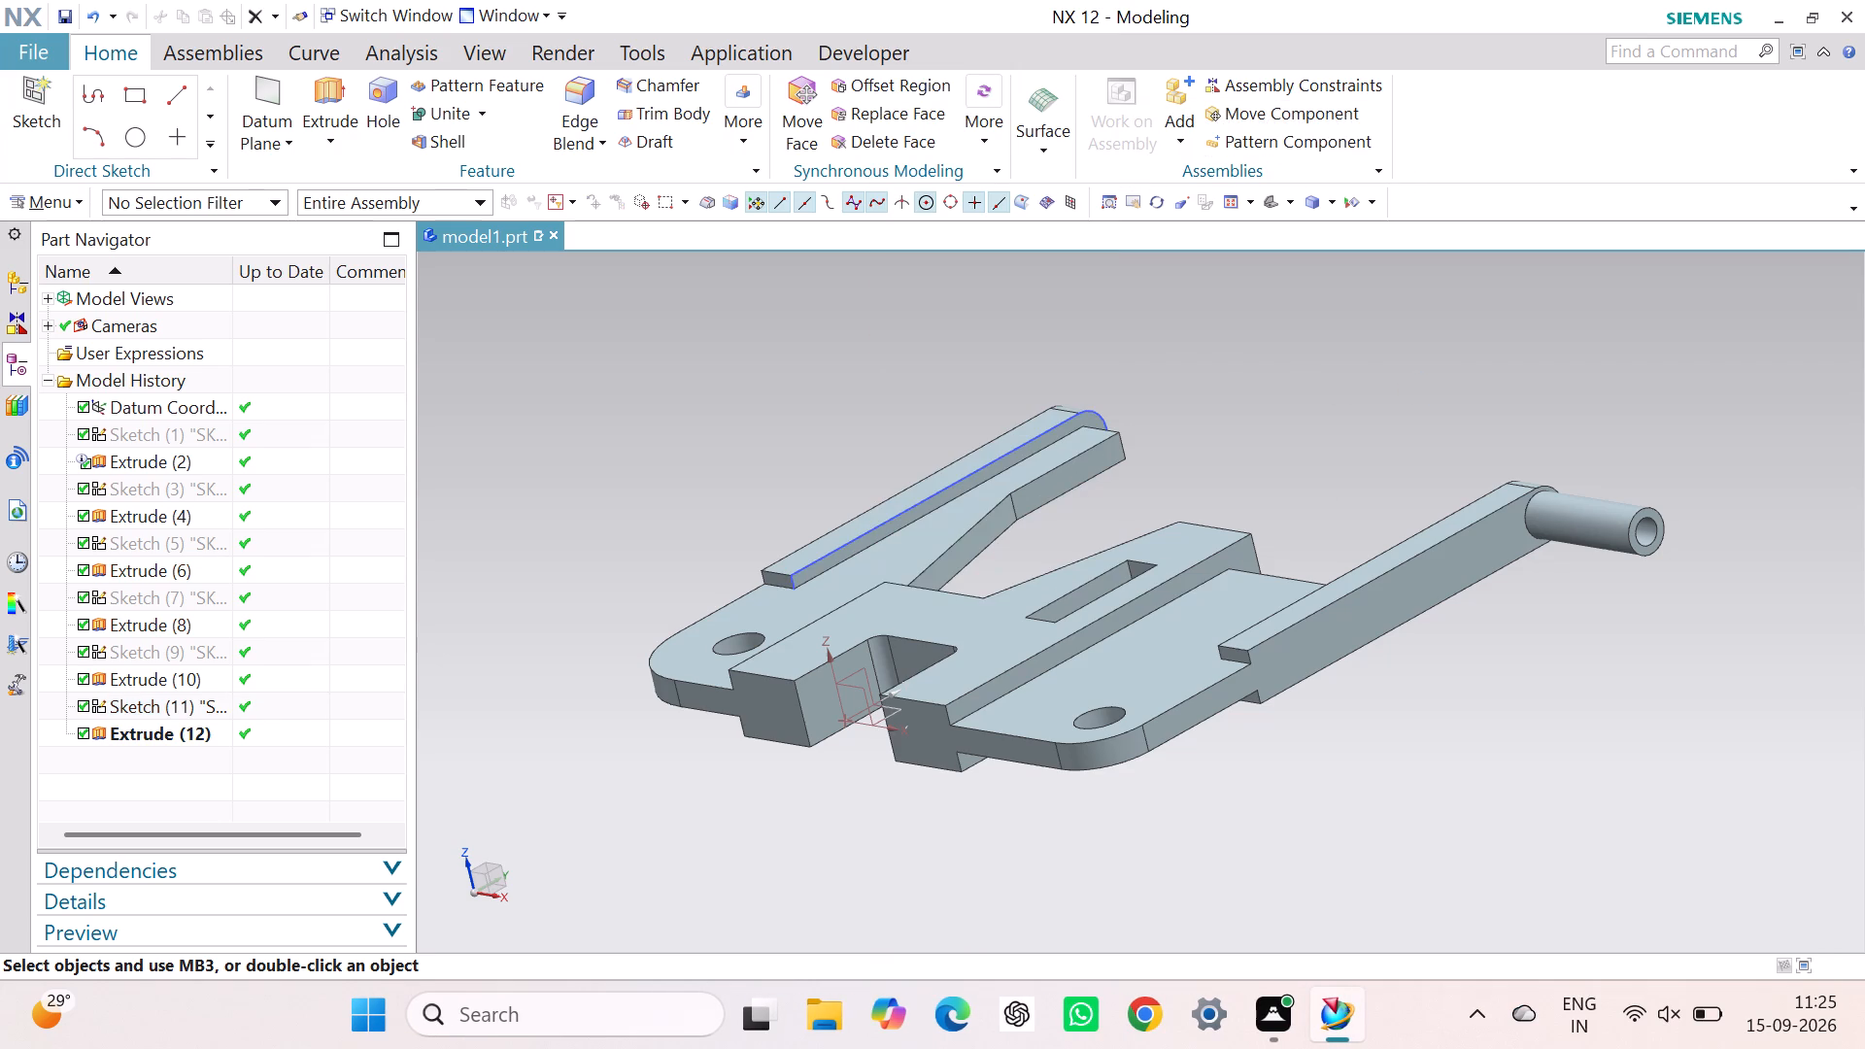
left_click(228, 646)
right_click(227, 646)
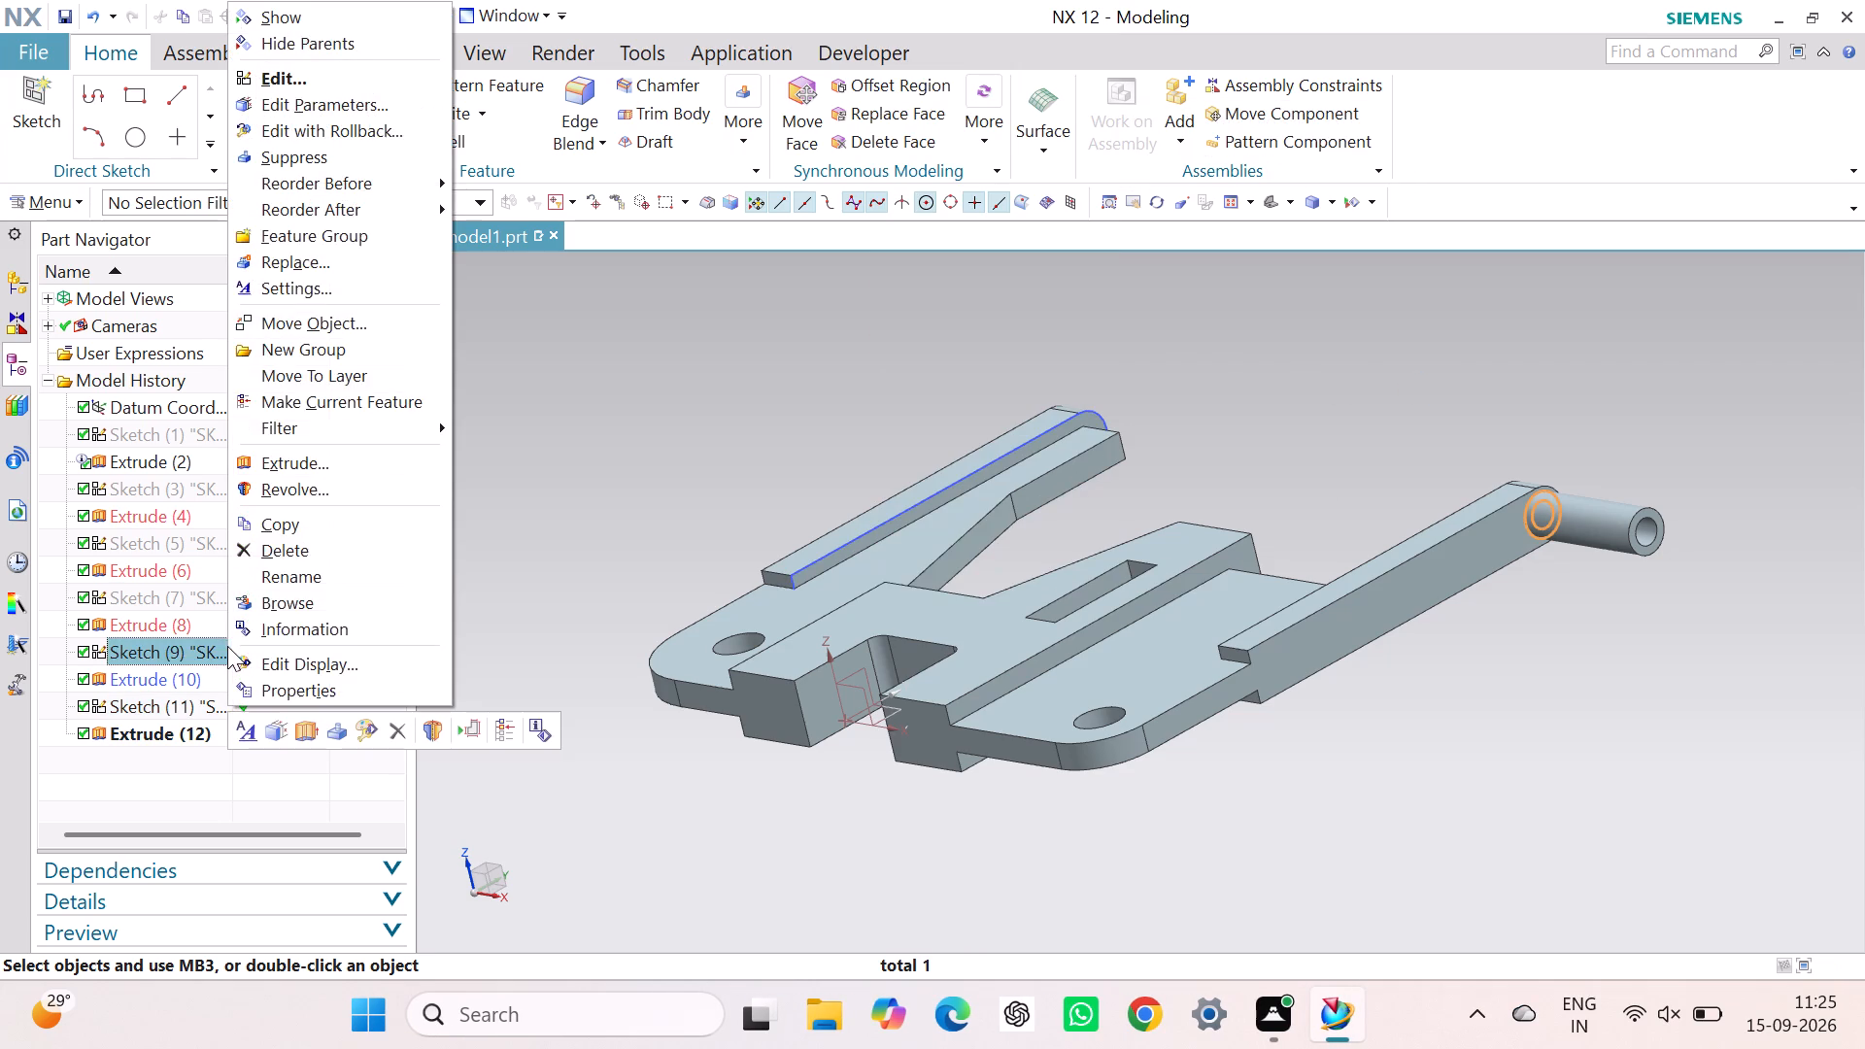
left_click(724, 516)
Edit Sketch (7) with rollback and set dimension p39, the profile's width at the rounded end, to 24 mm.
left_click(213, 600)
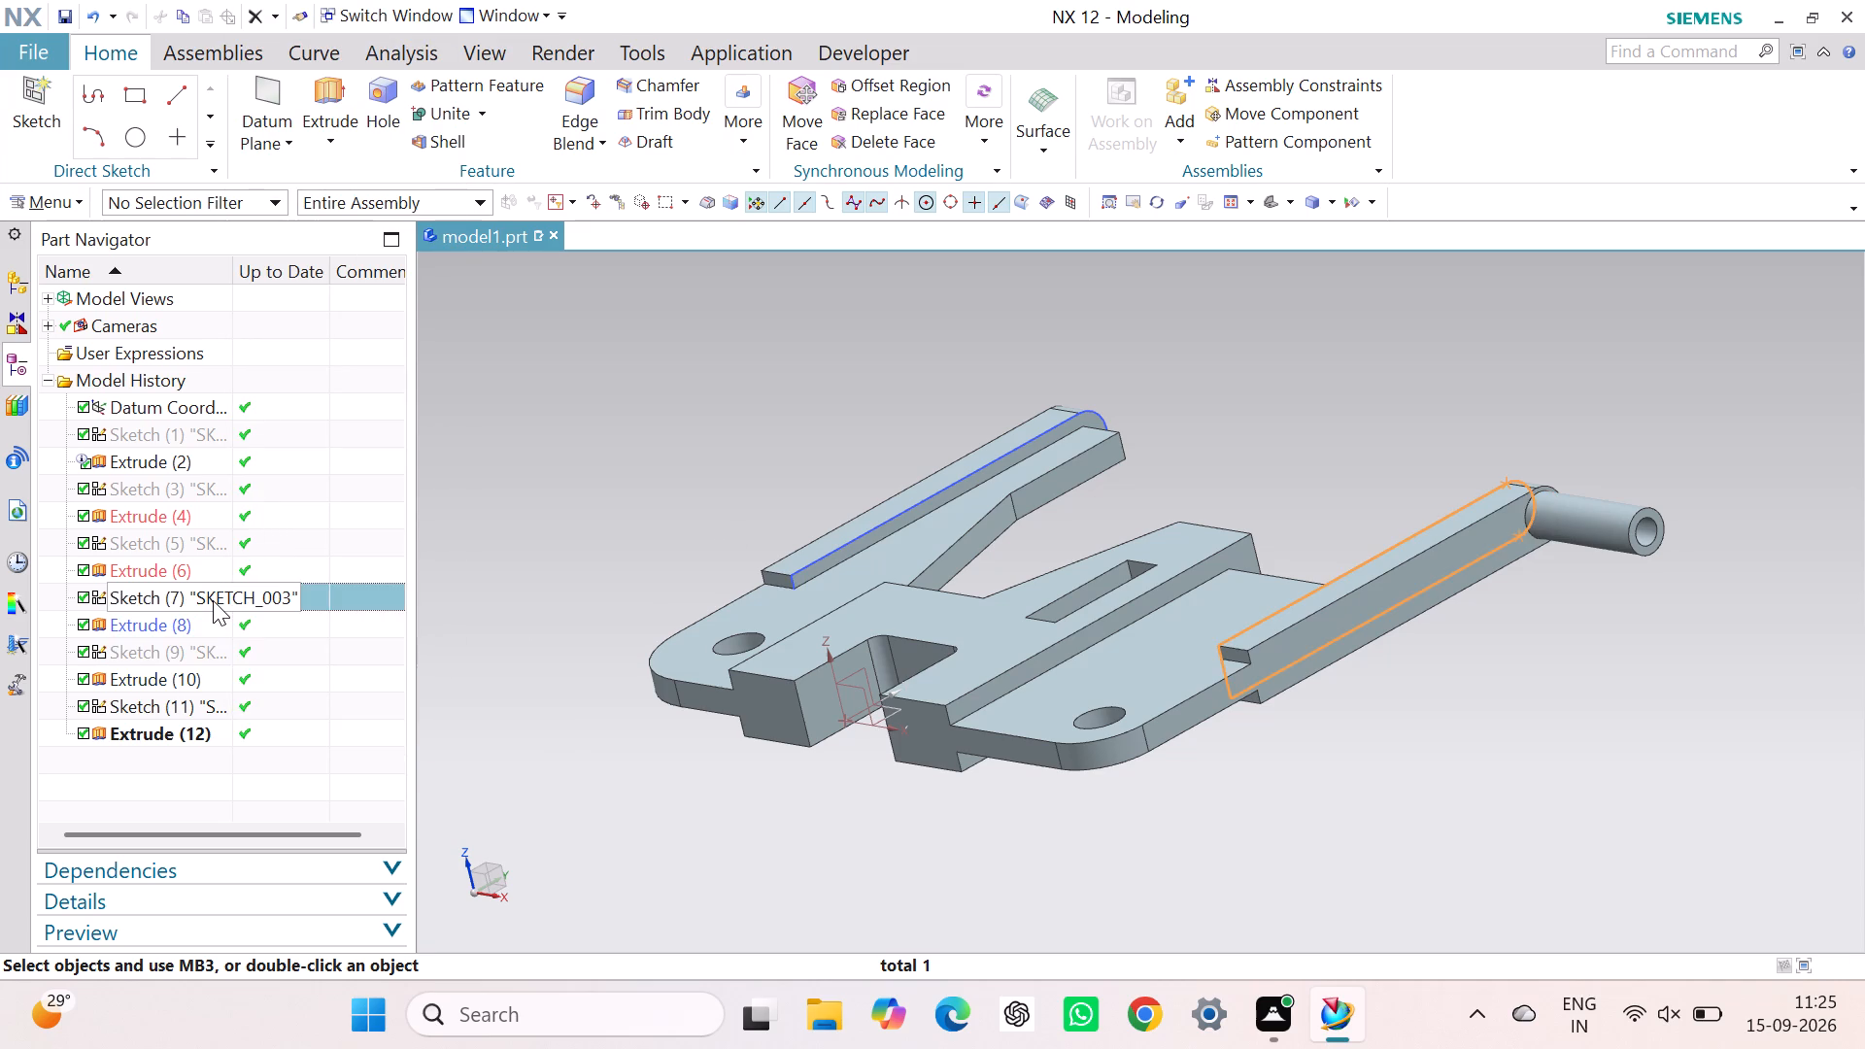
right_click(213, 600)
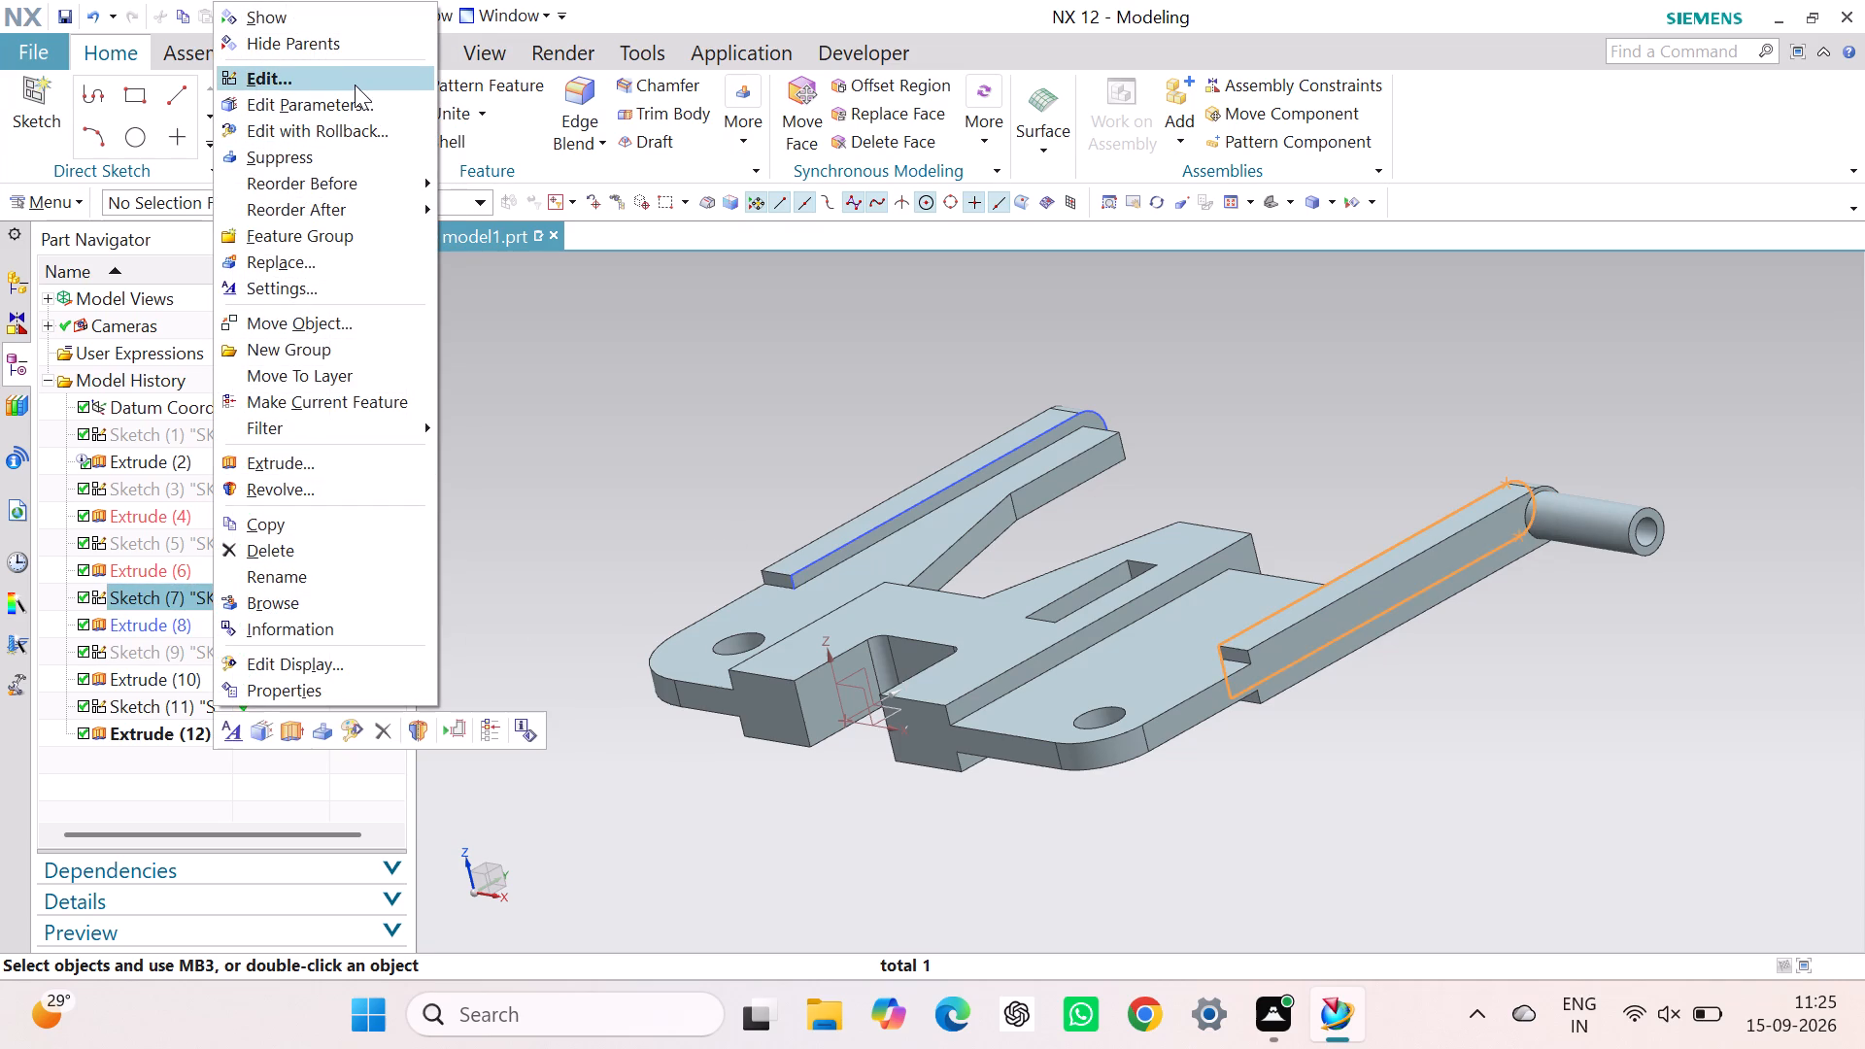
left_click(338, 136)
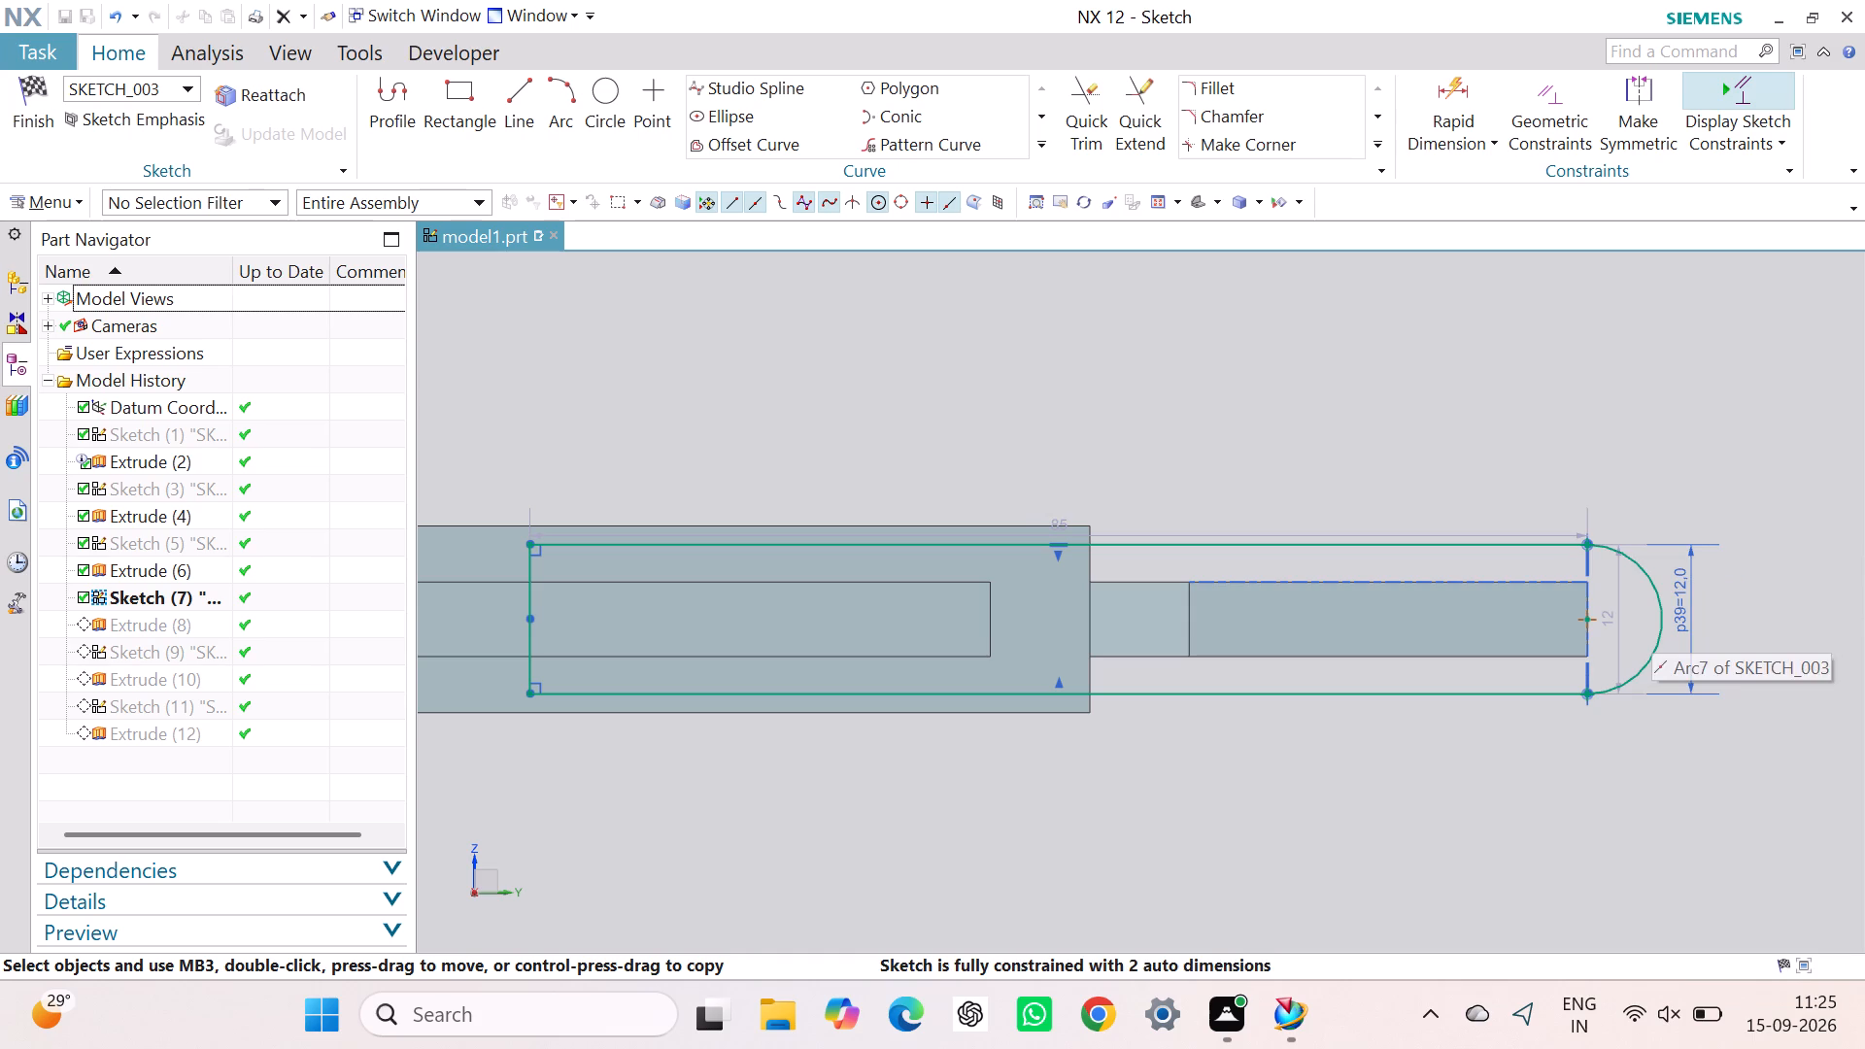
left_click_drag(1613, 620, 1742, 605)
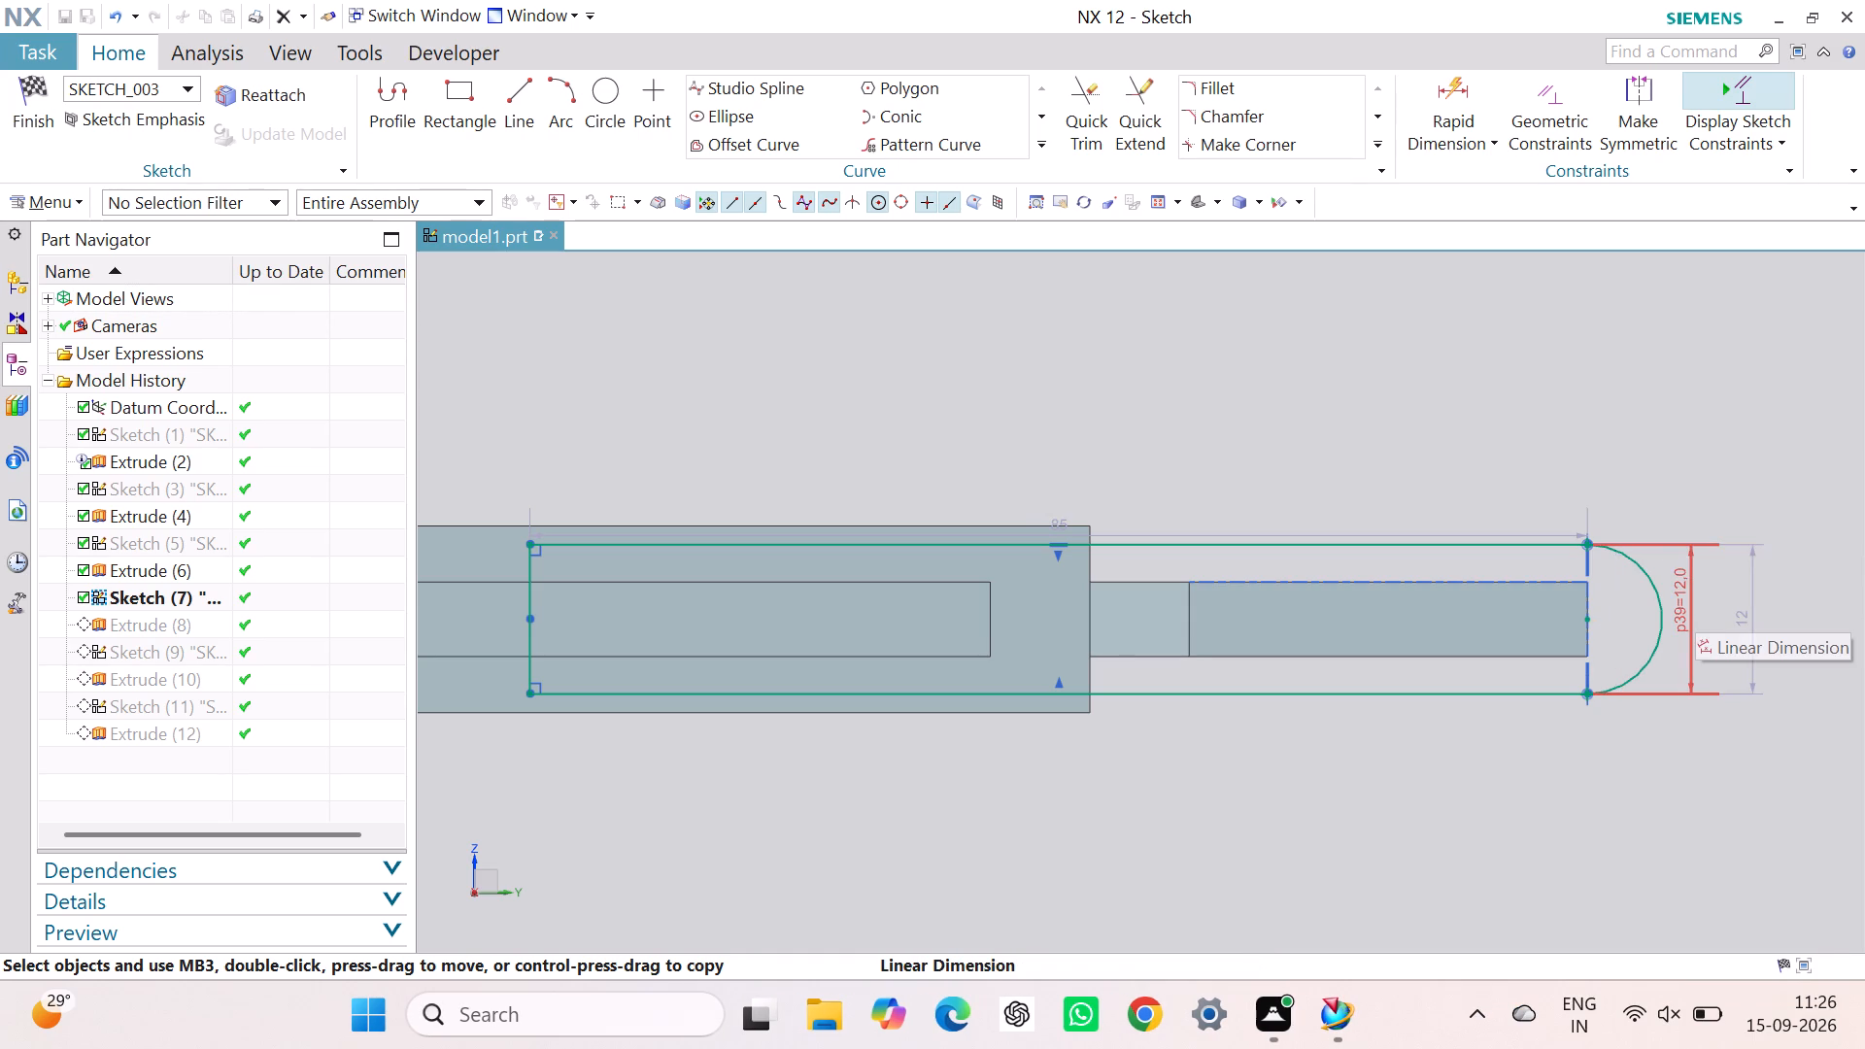
double_click(1689, 599)
left_click(1675, 447)
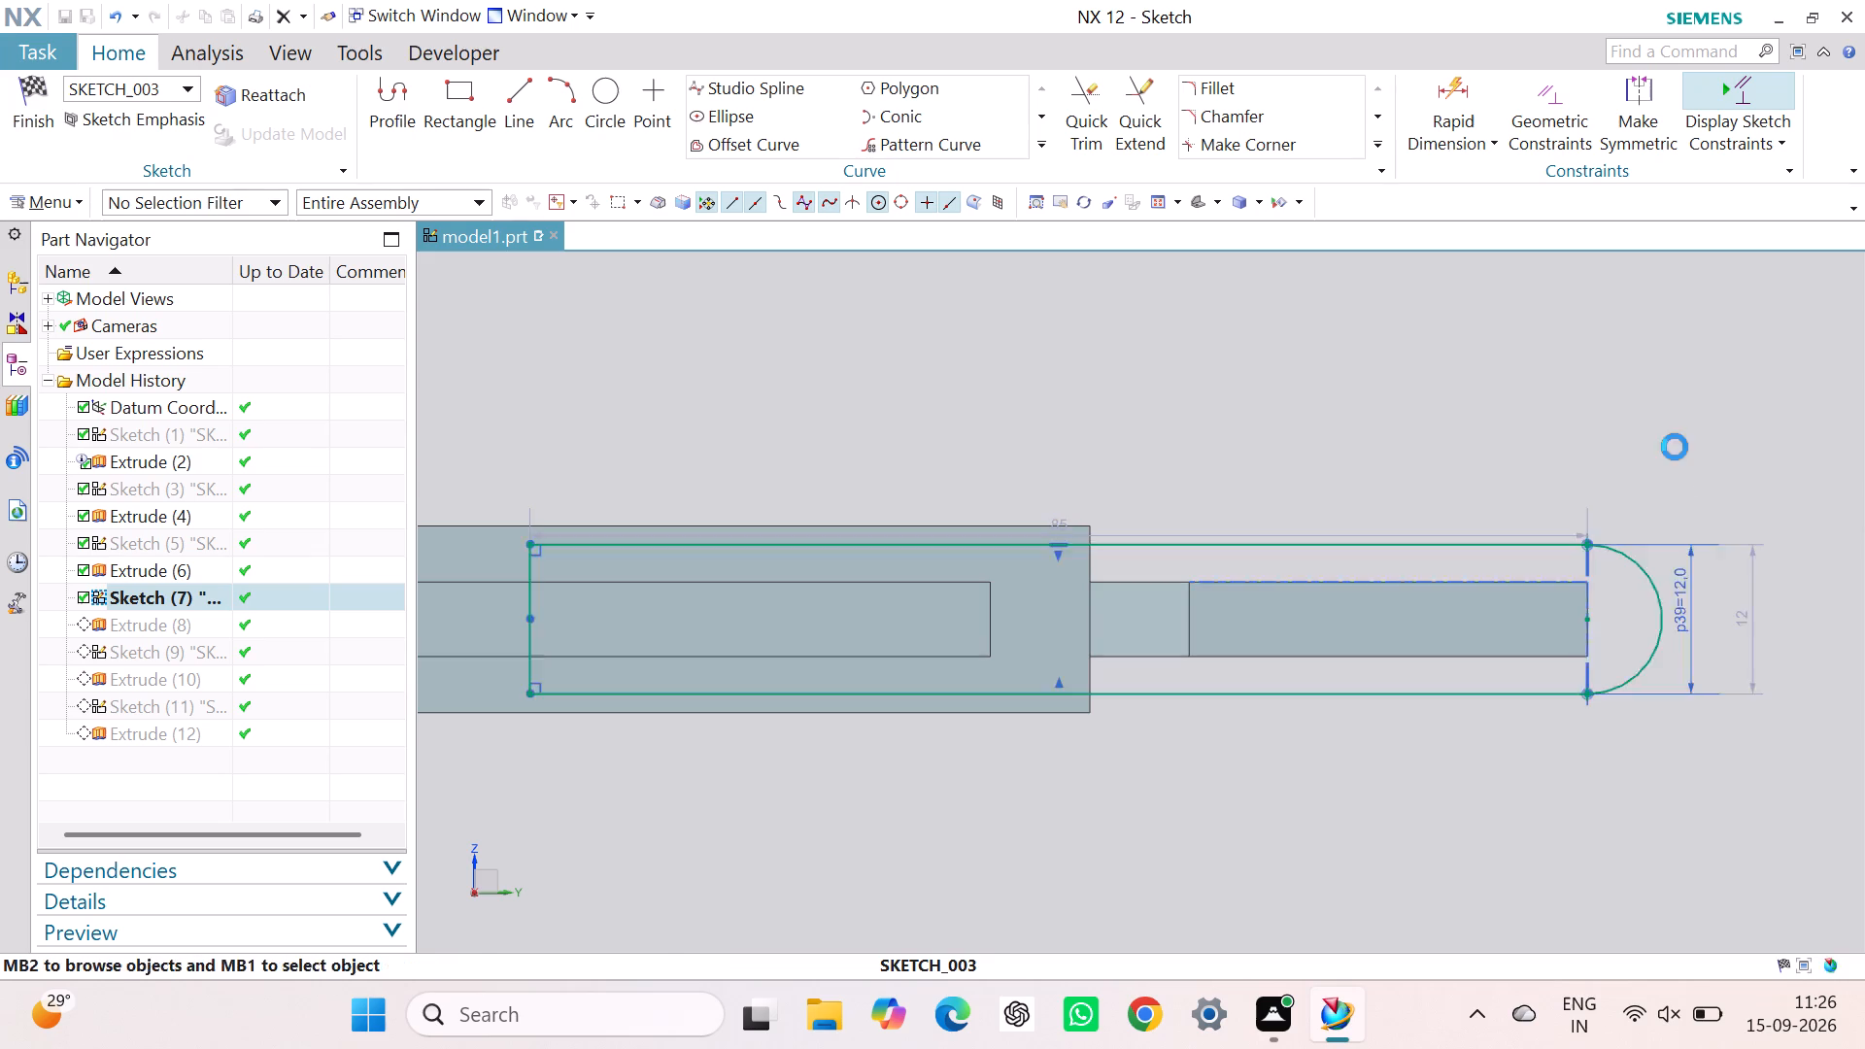
left_click(1458, 443)
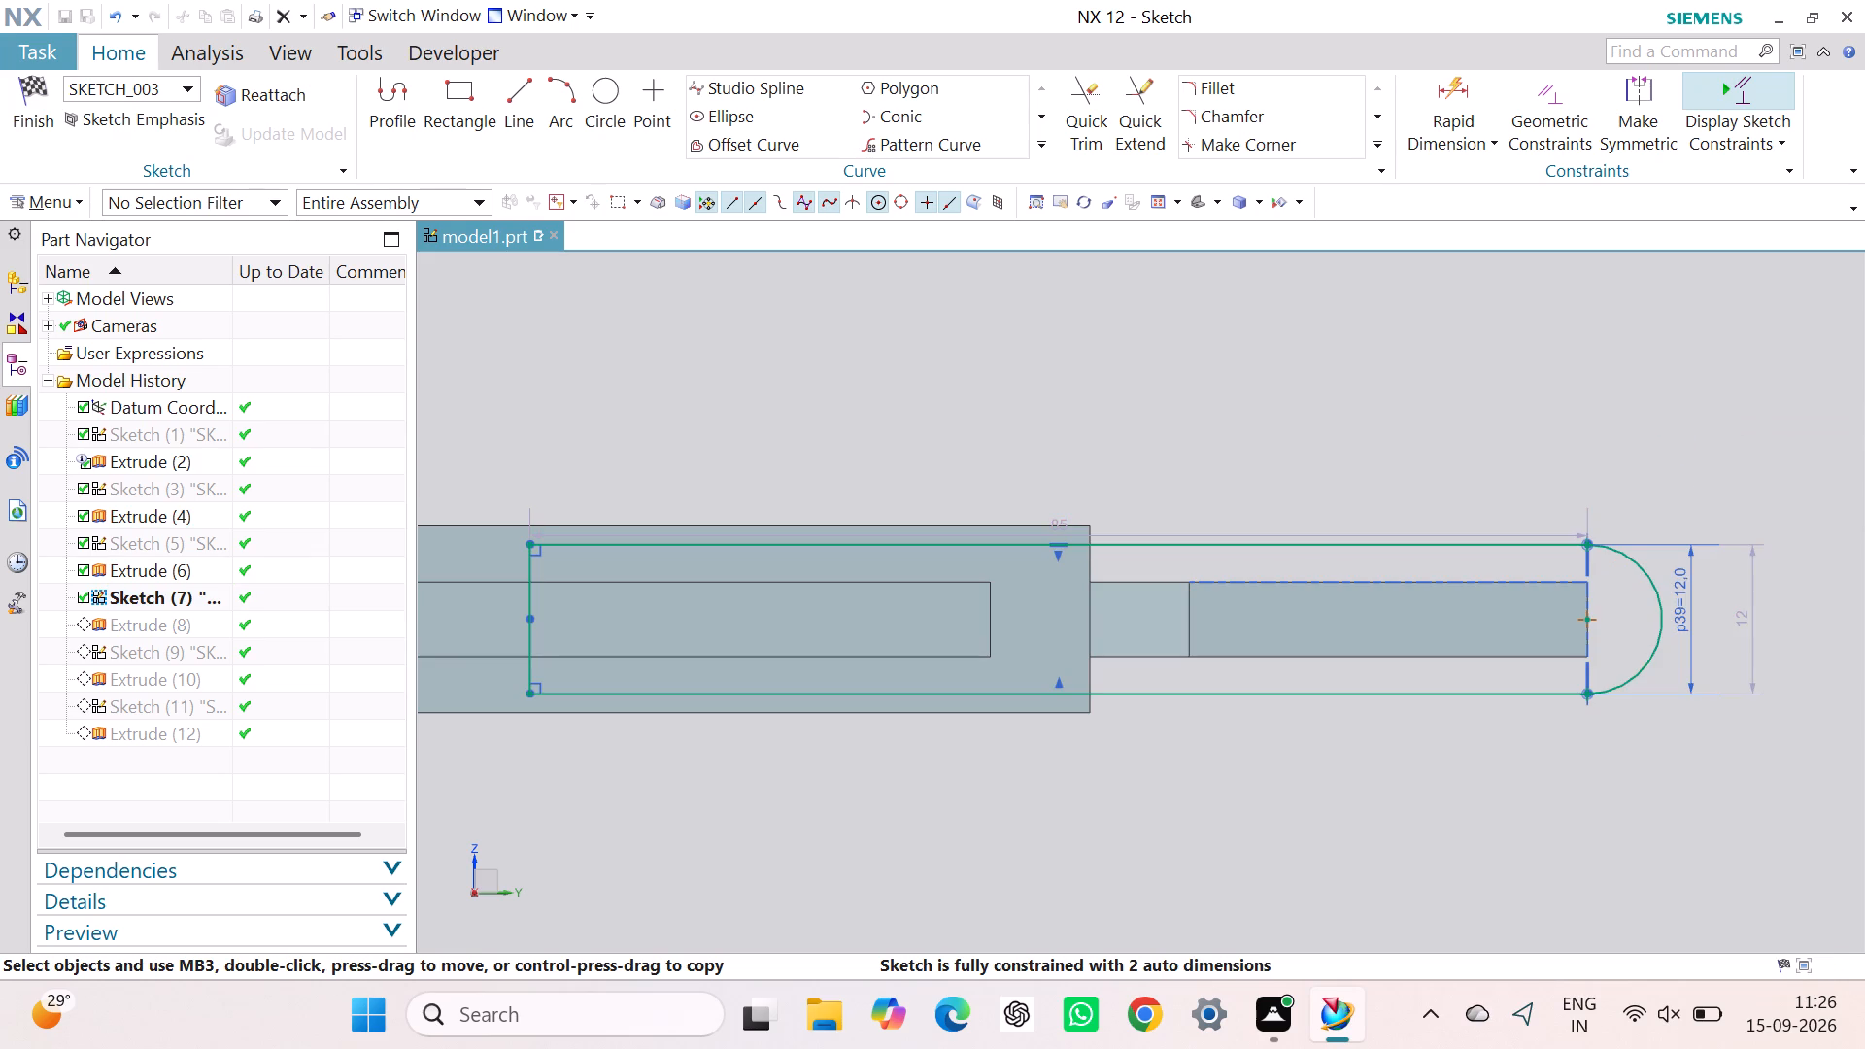
double_click(1684, 608)
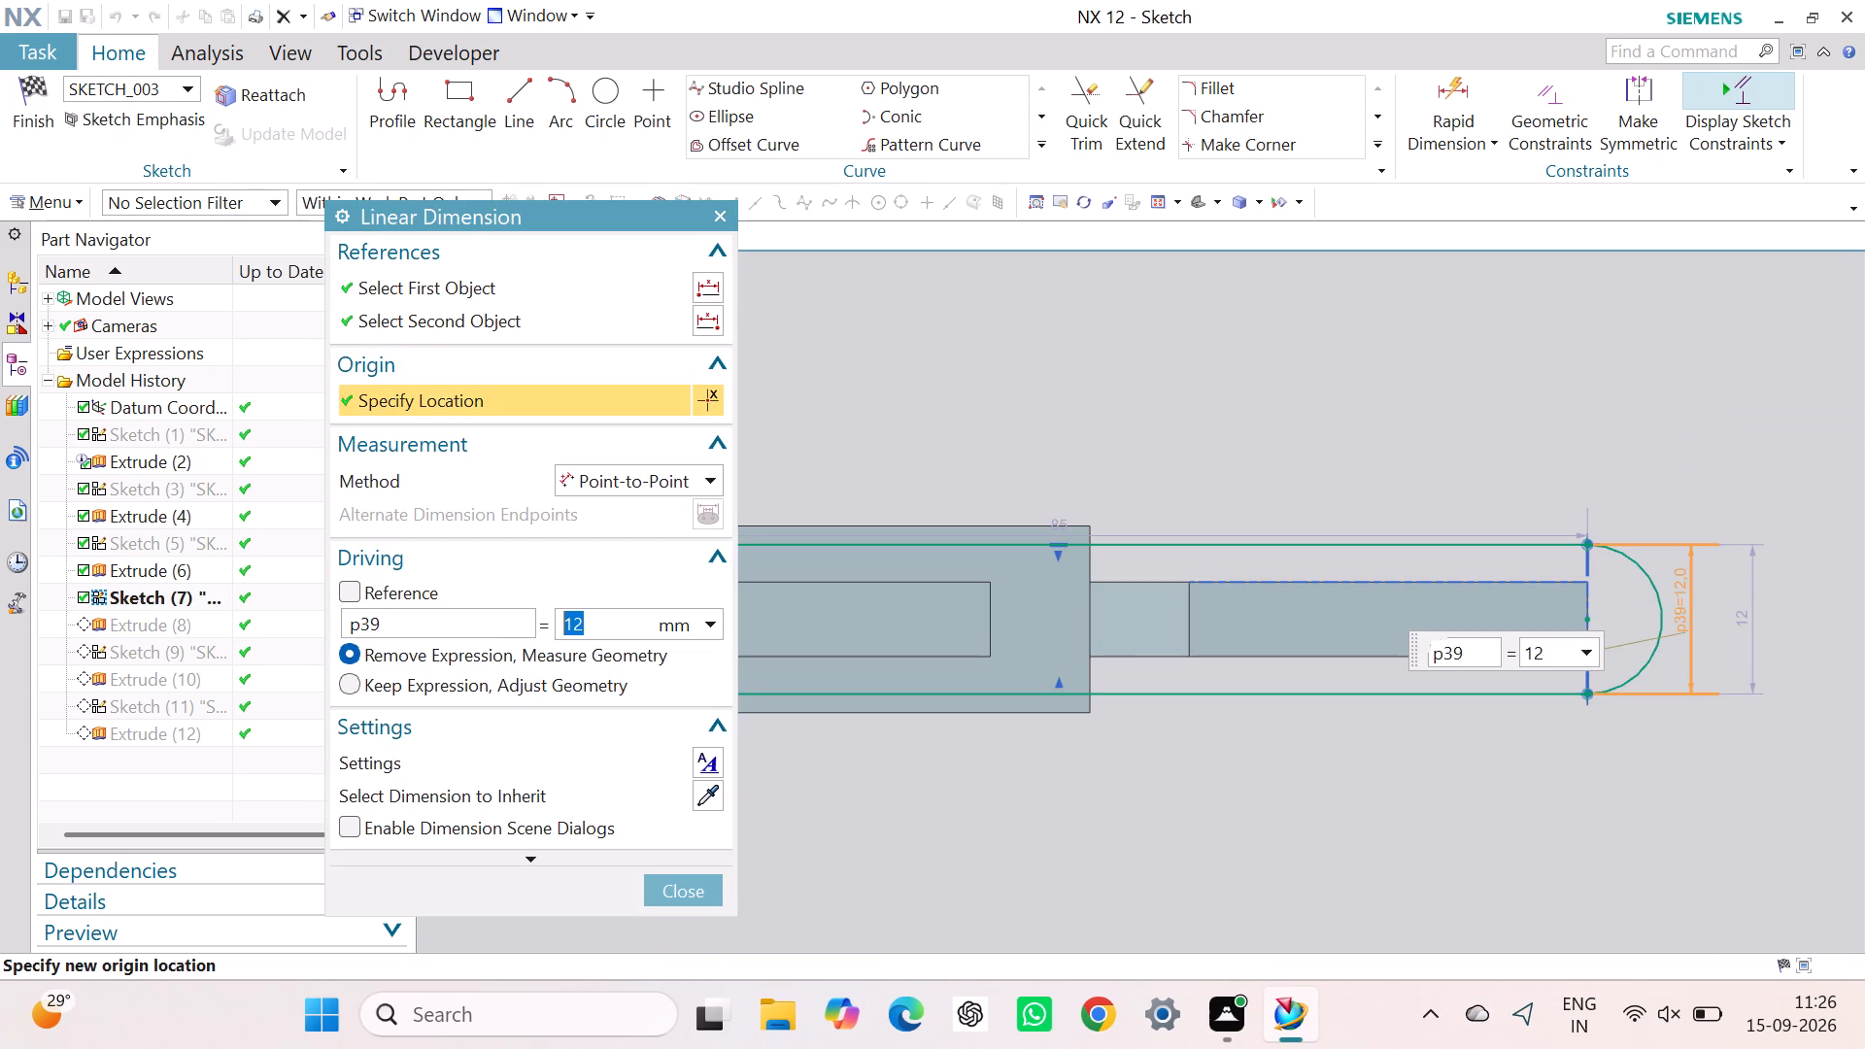
type("24")
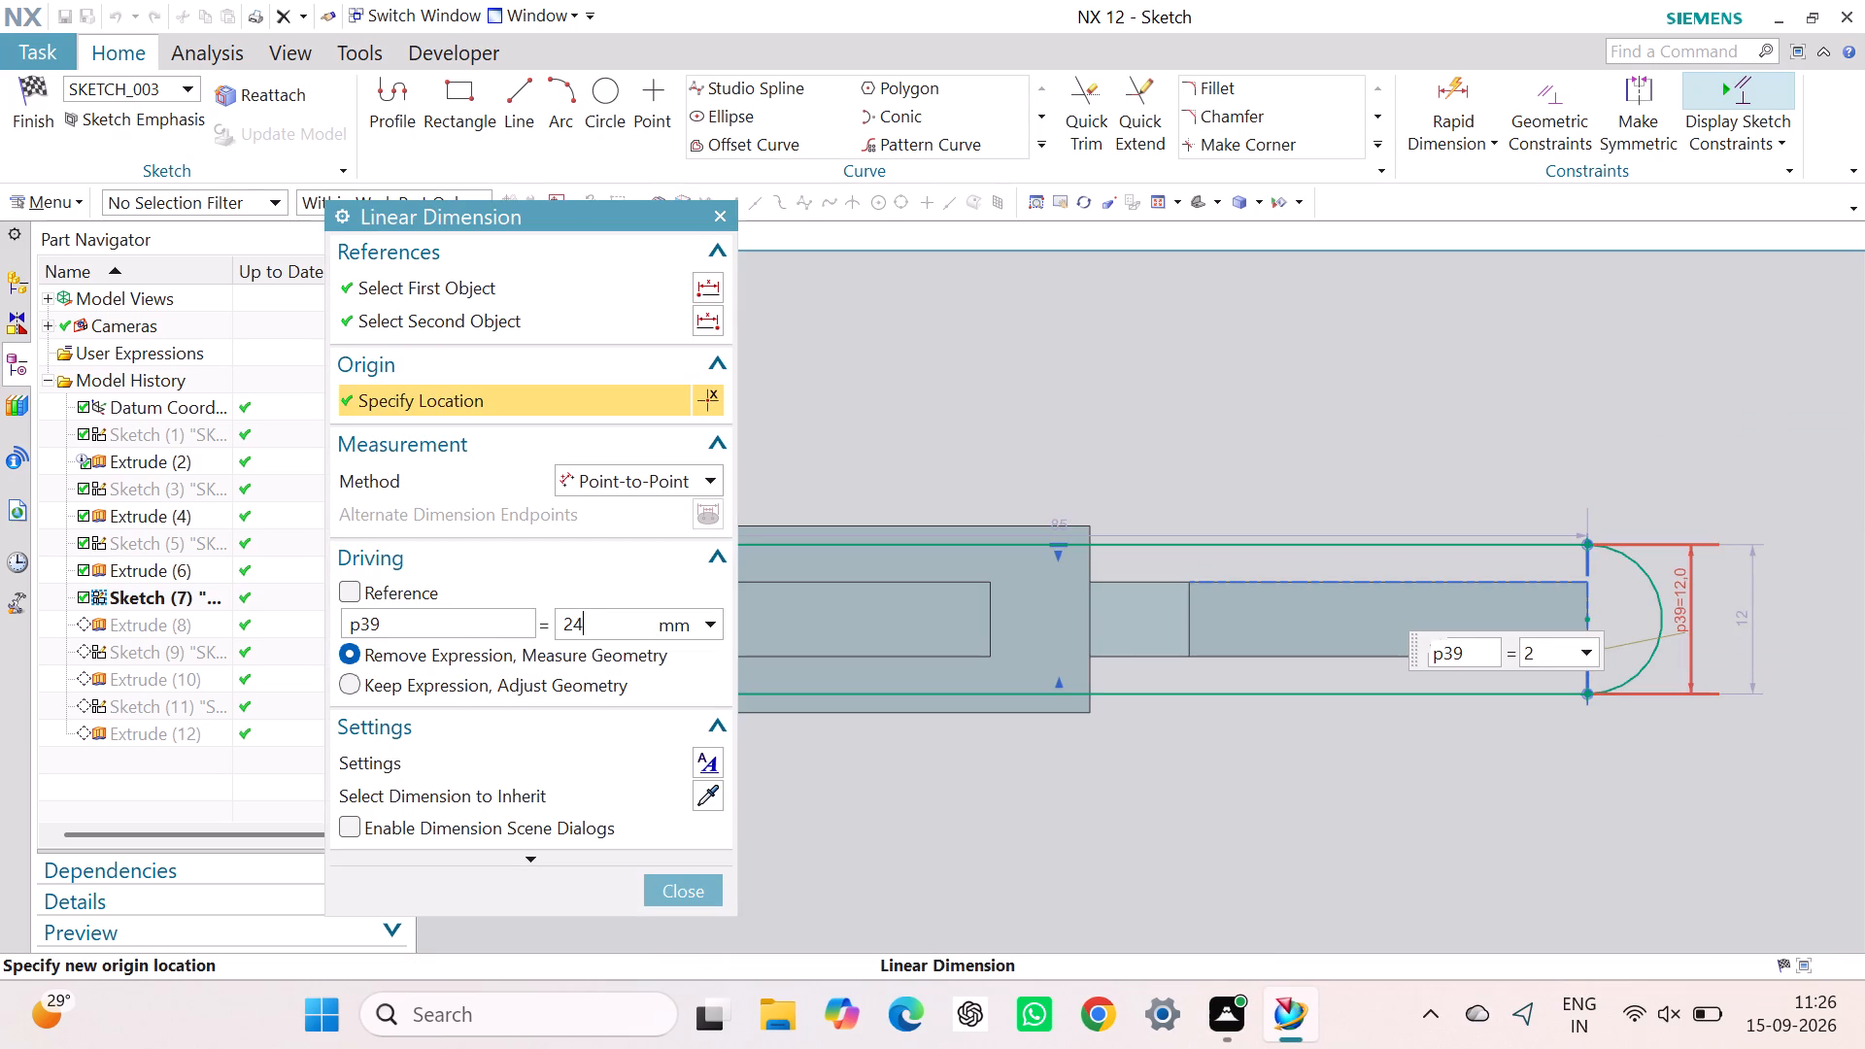
key("Return")
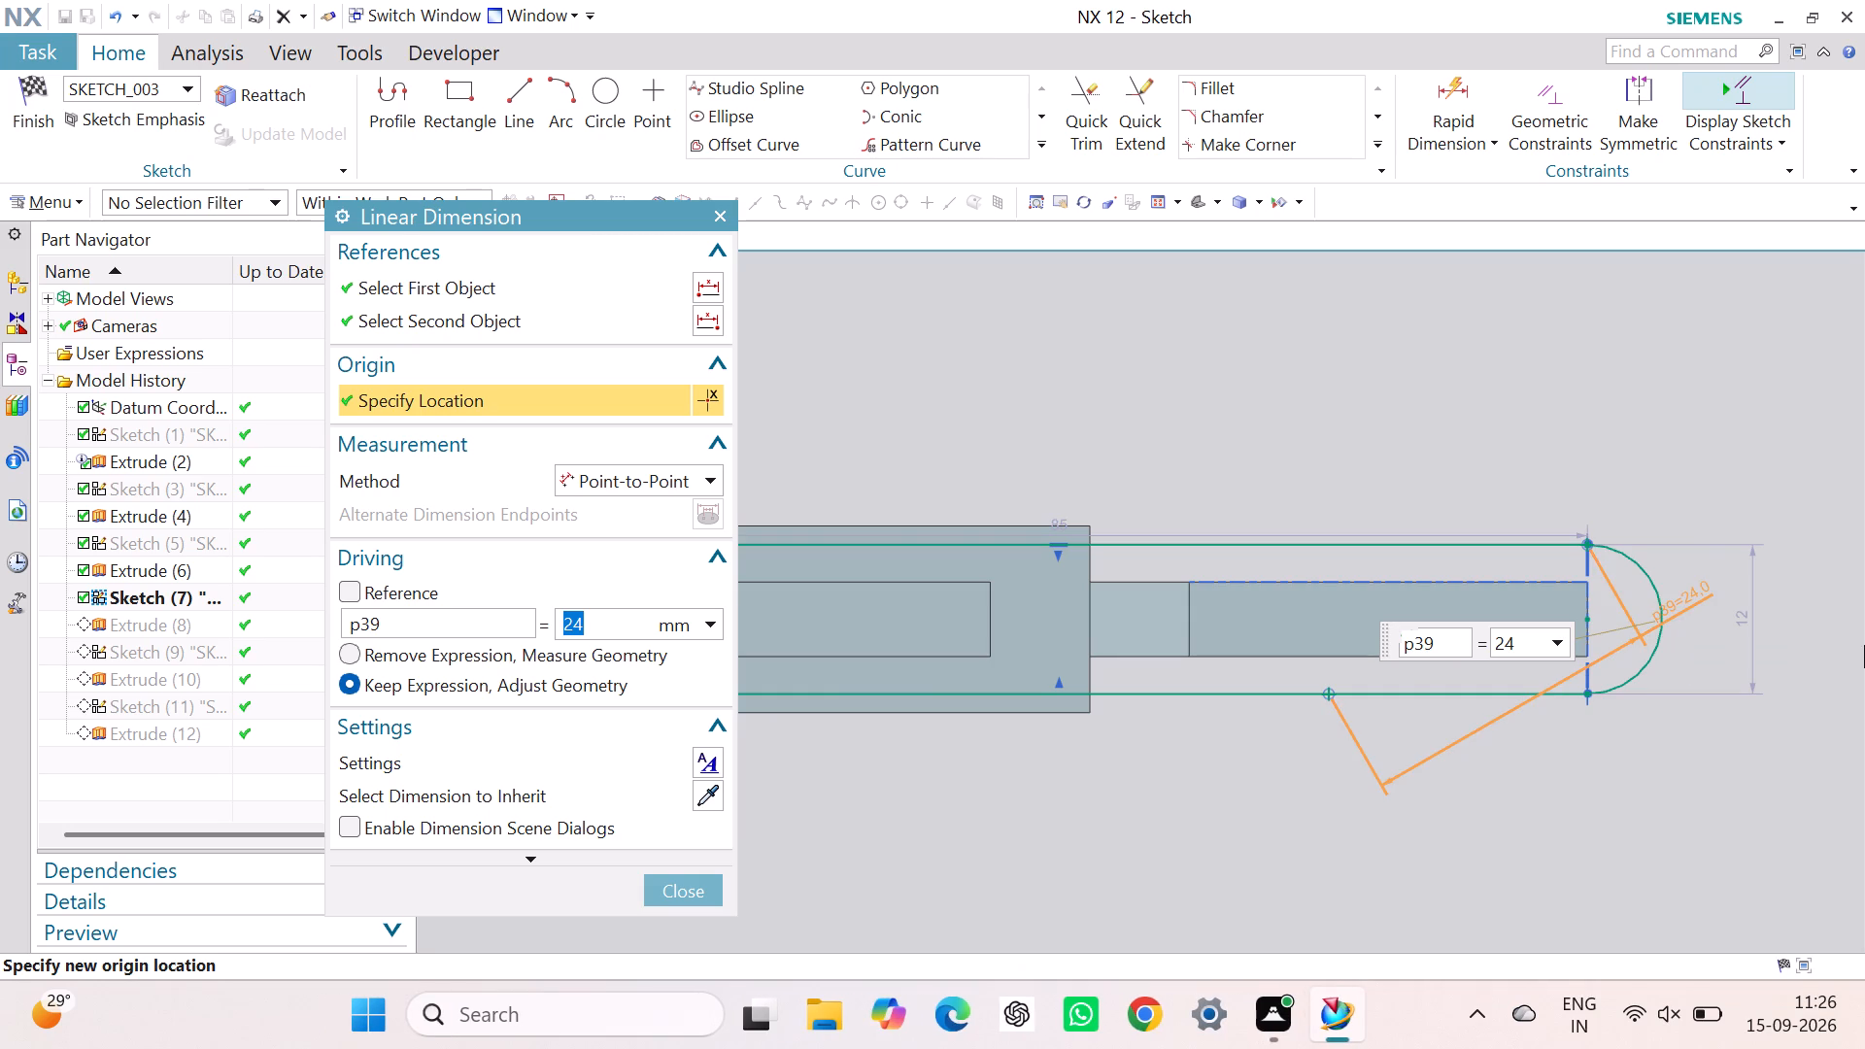
Set the remaining 12 mm automatic dimension across the rounded end to 24 mm and finish the sketch.
double_click(1750, 624)
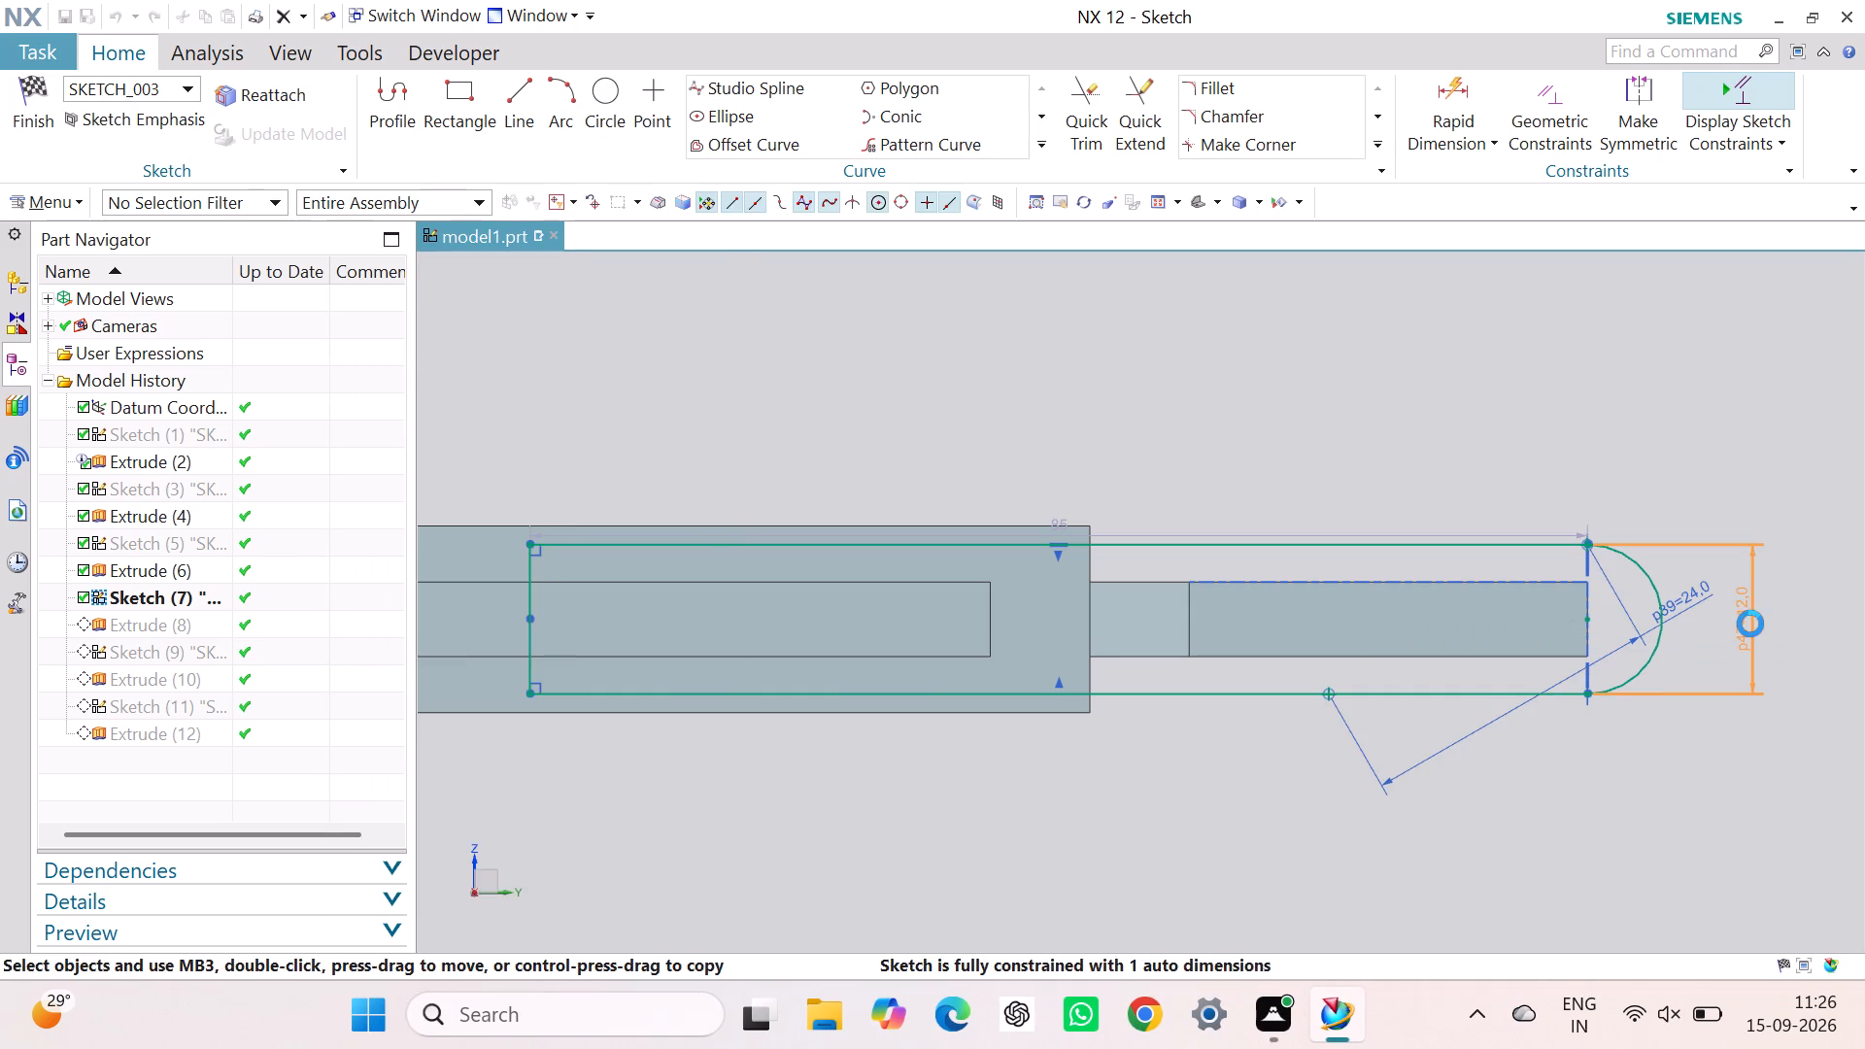
type("24")
key("Return")
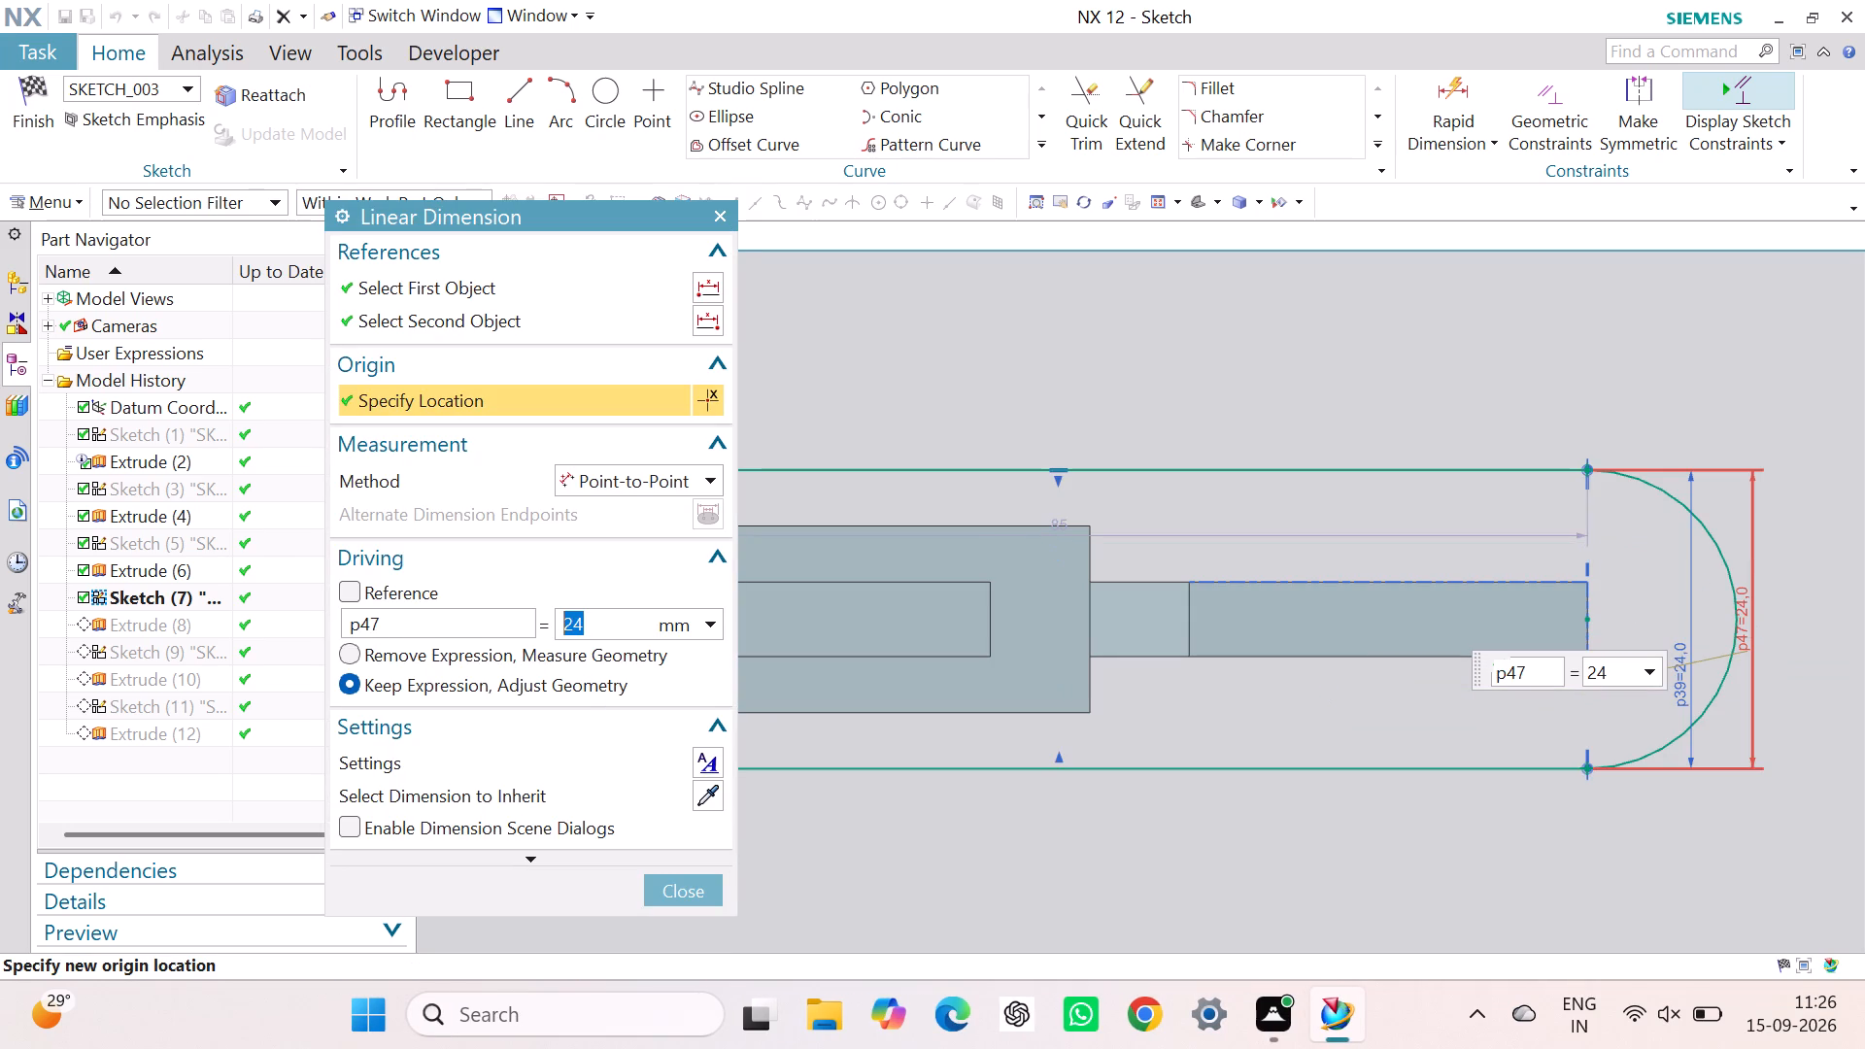
left_click(699, 895)
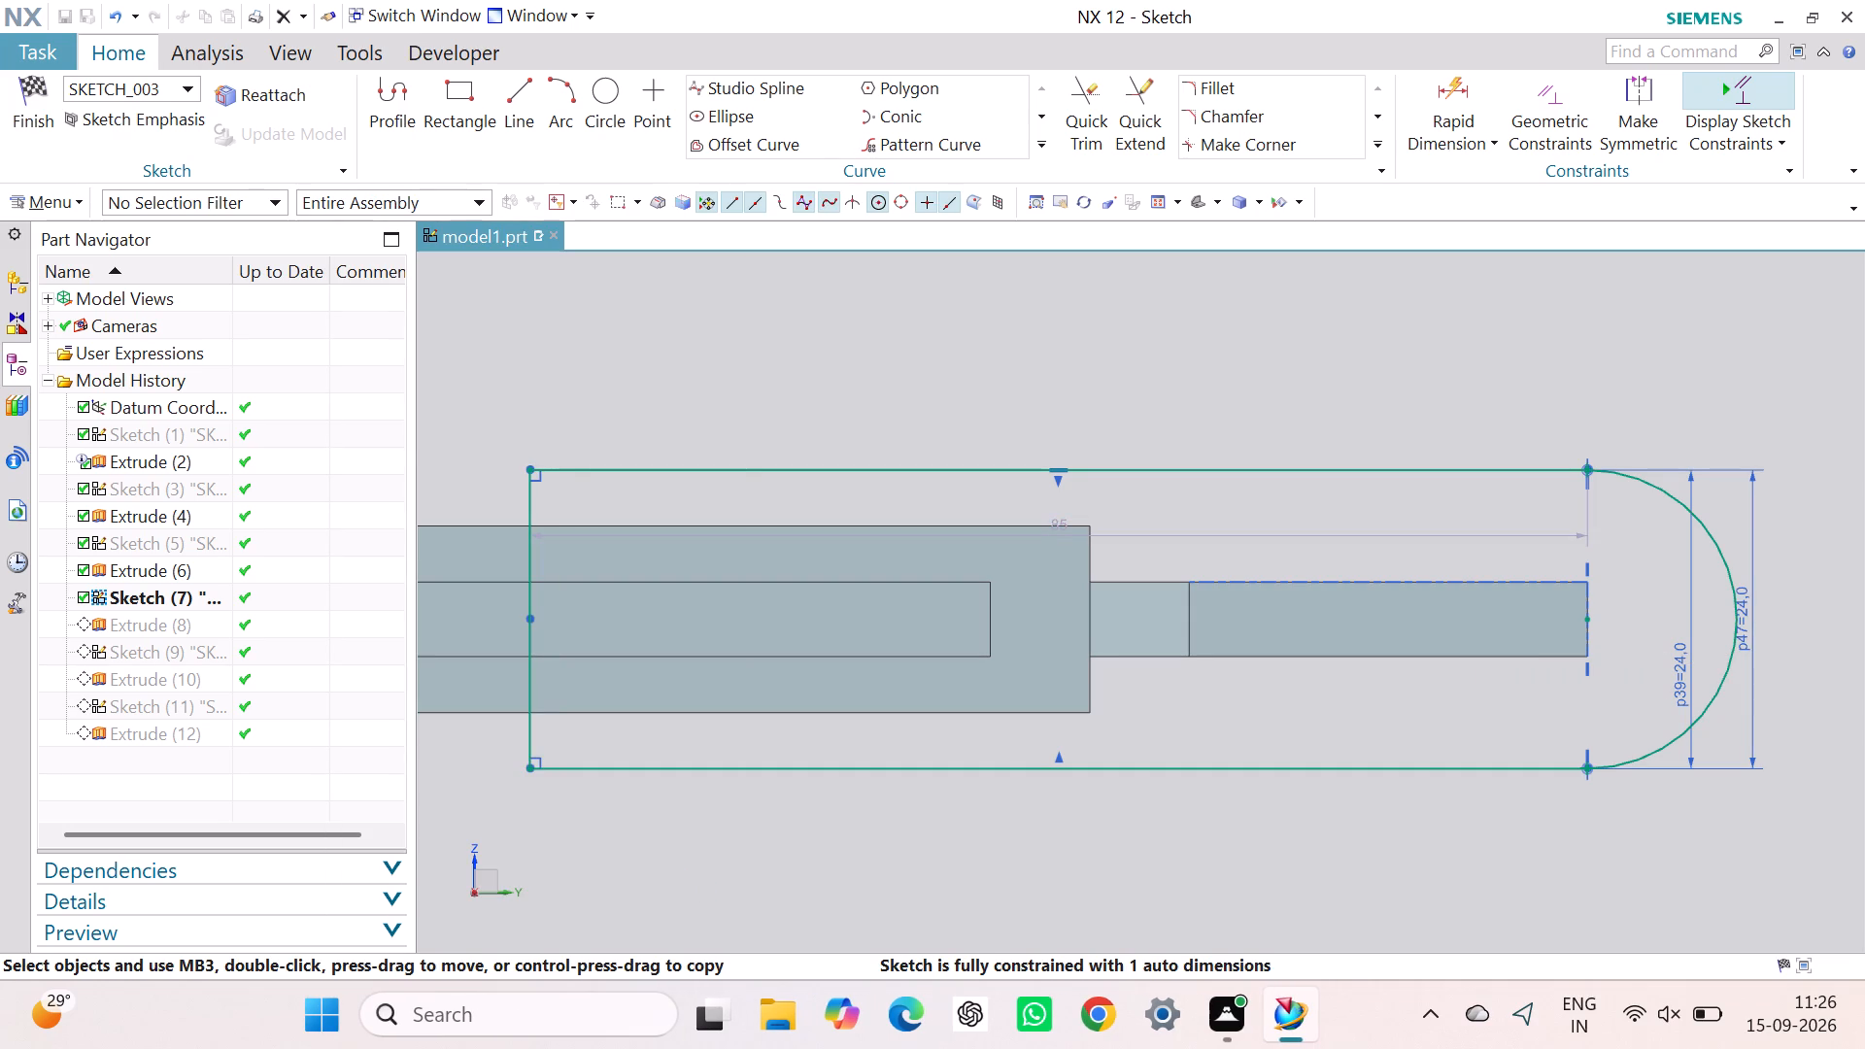
left_click(38, 110)
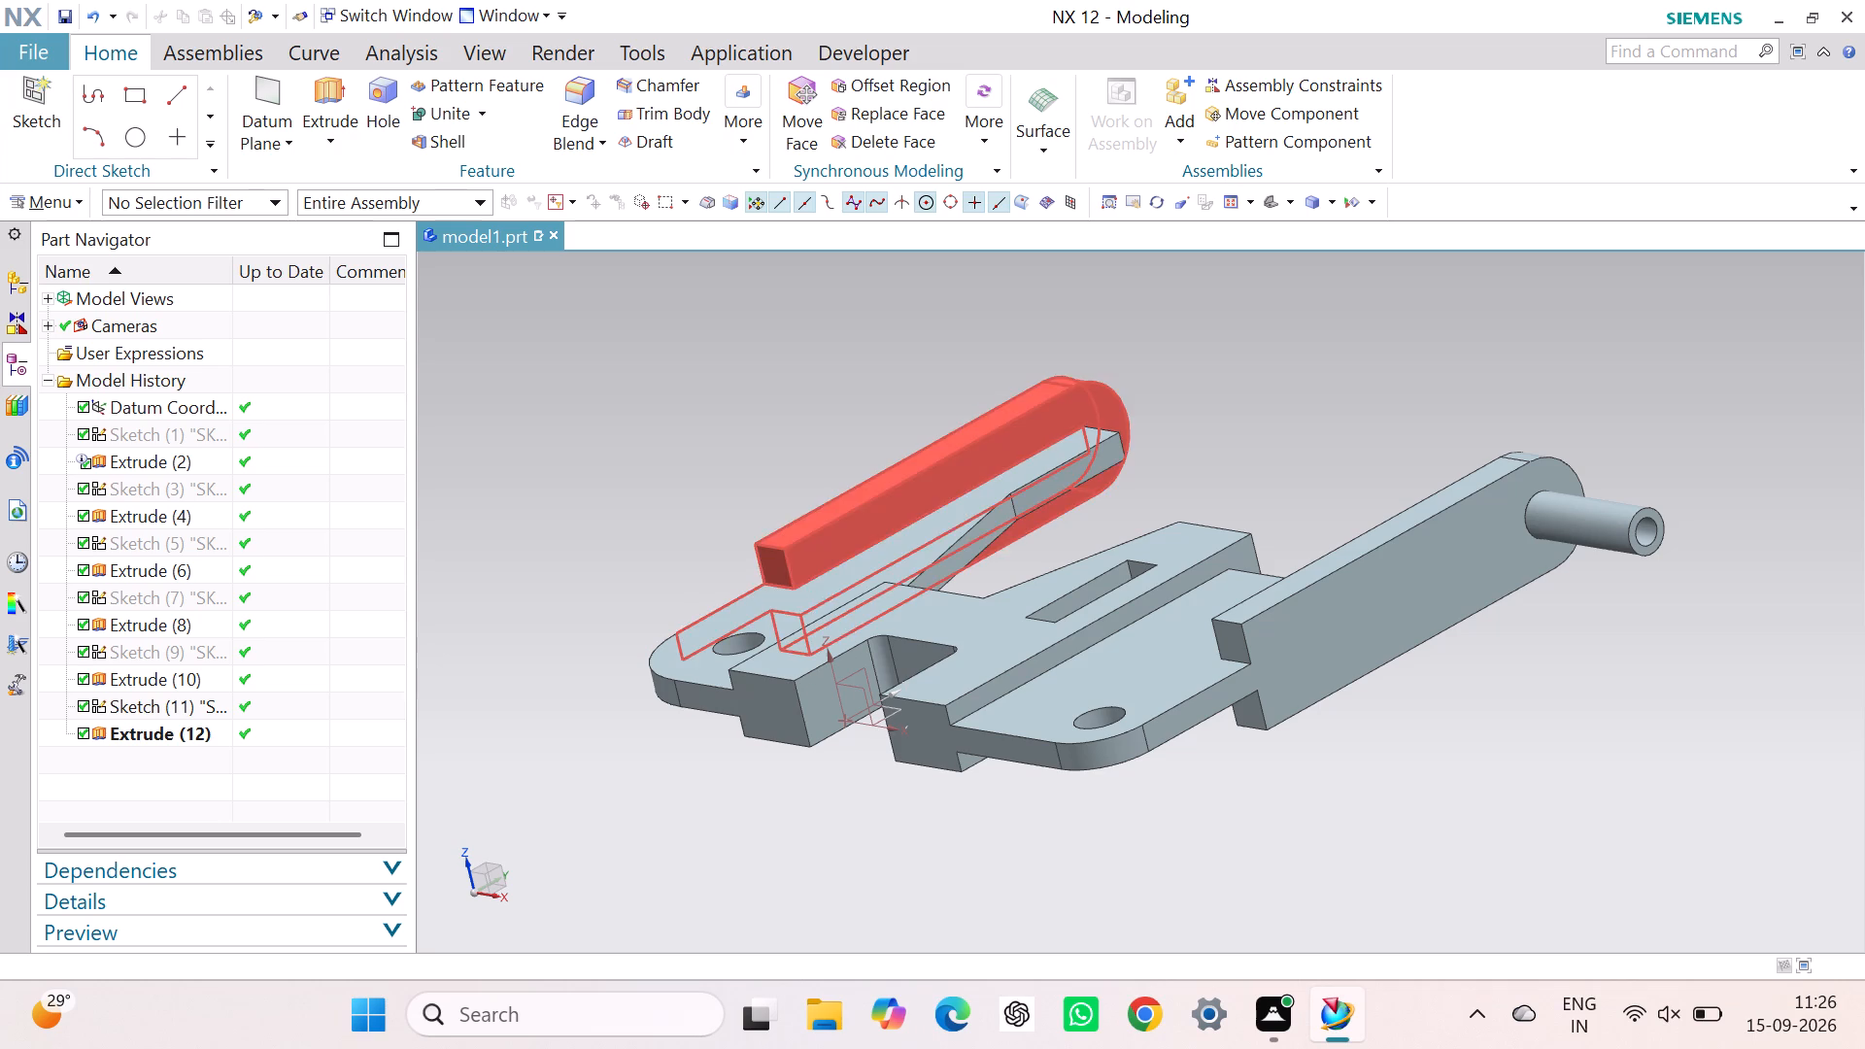
left_click(1306, 387)
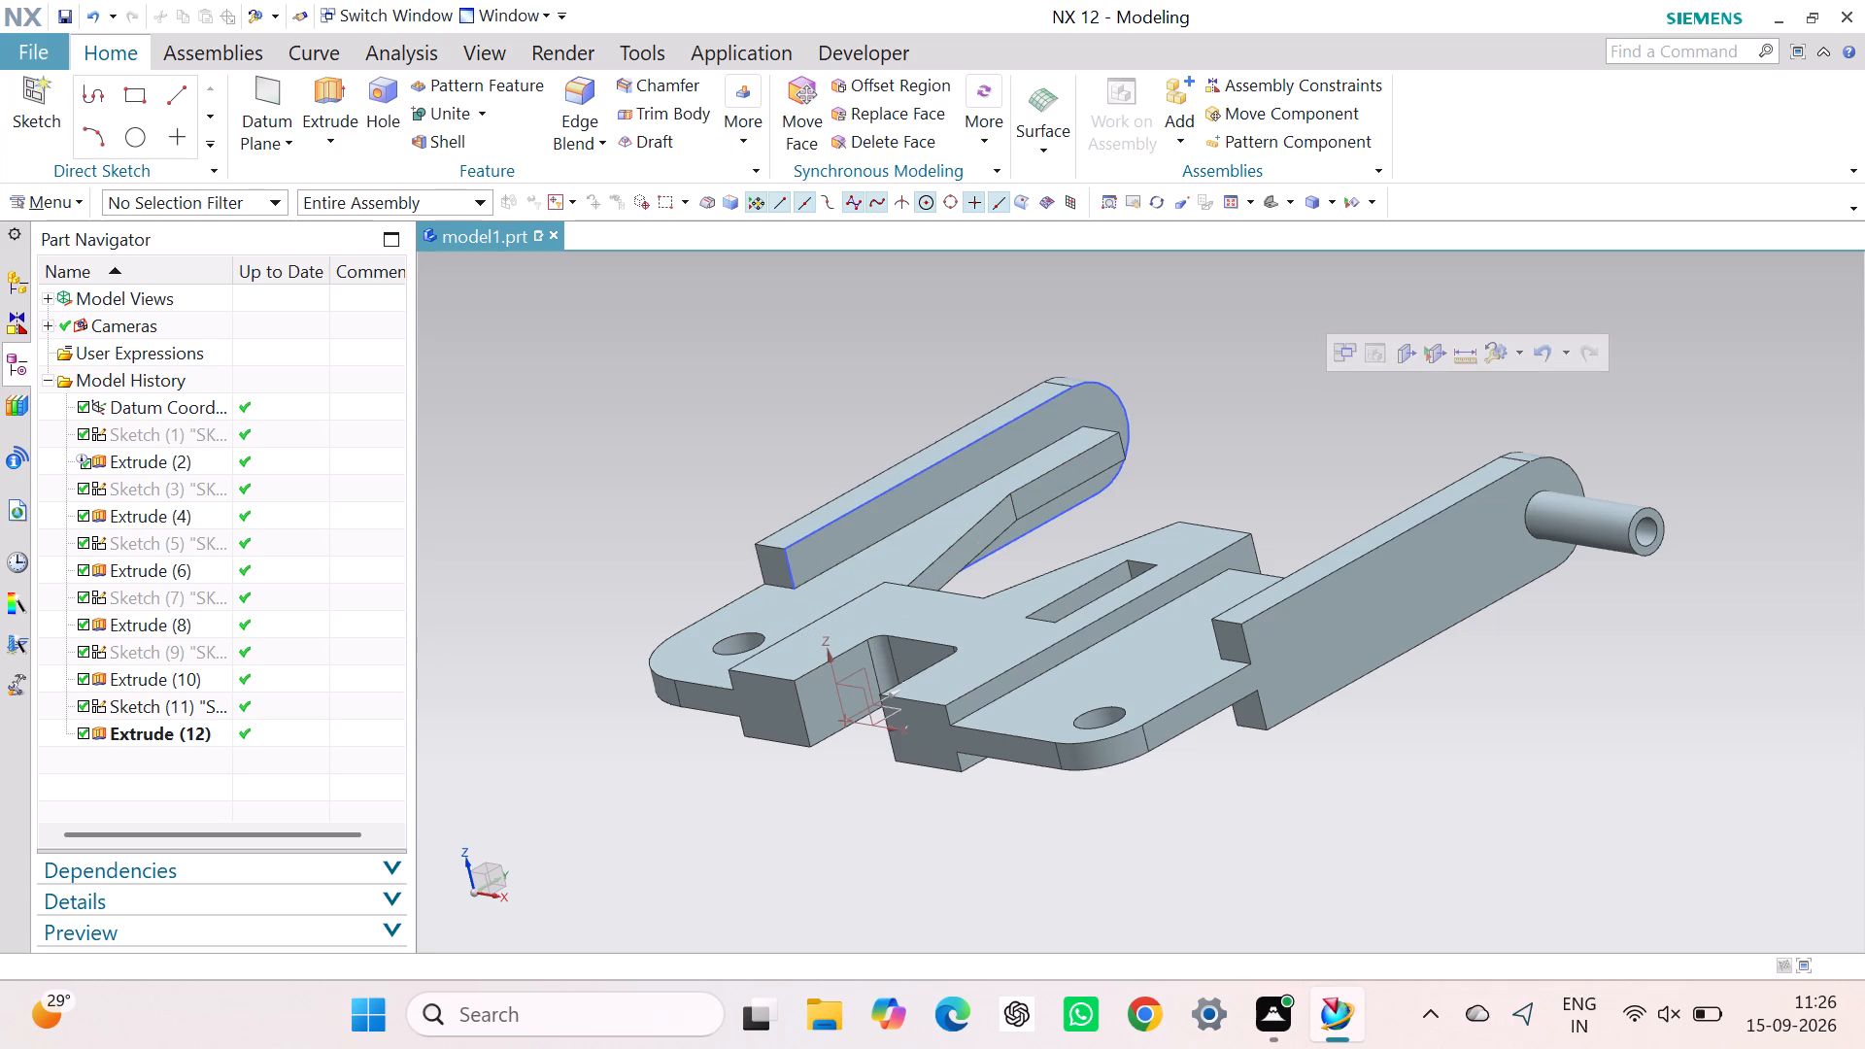
Hide Sketch (11), the profile outline on the bar without the pin.
middle_click_drag(1219, 456, 1326, 491)
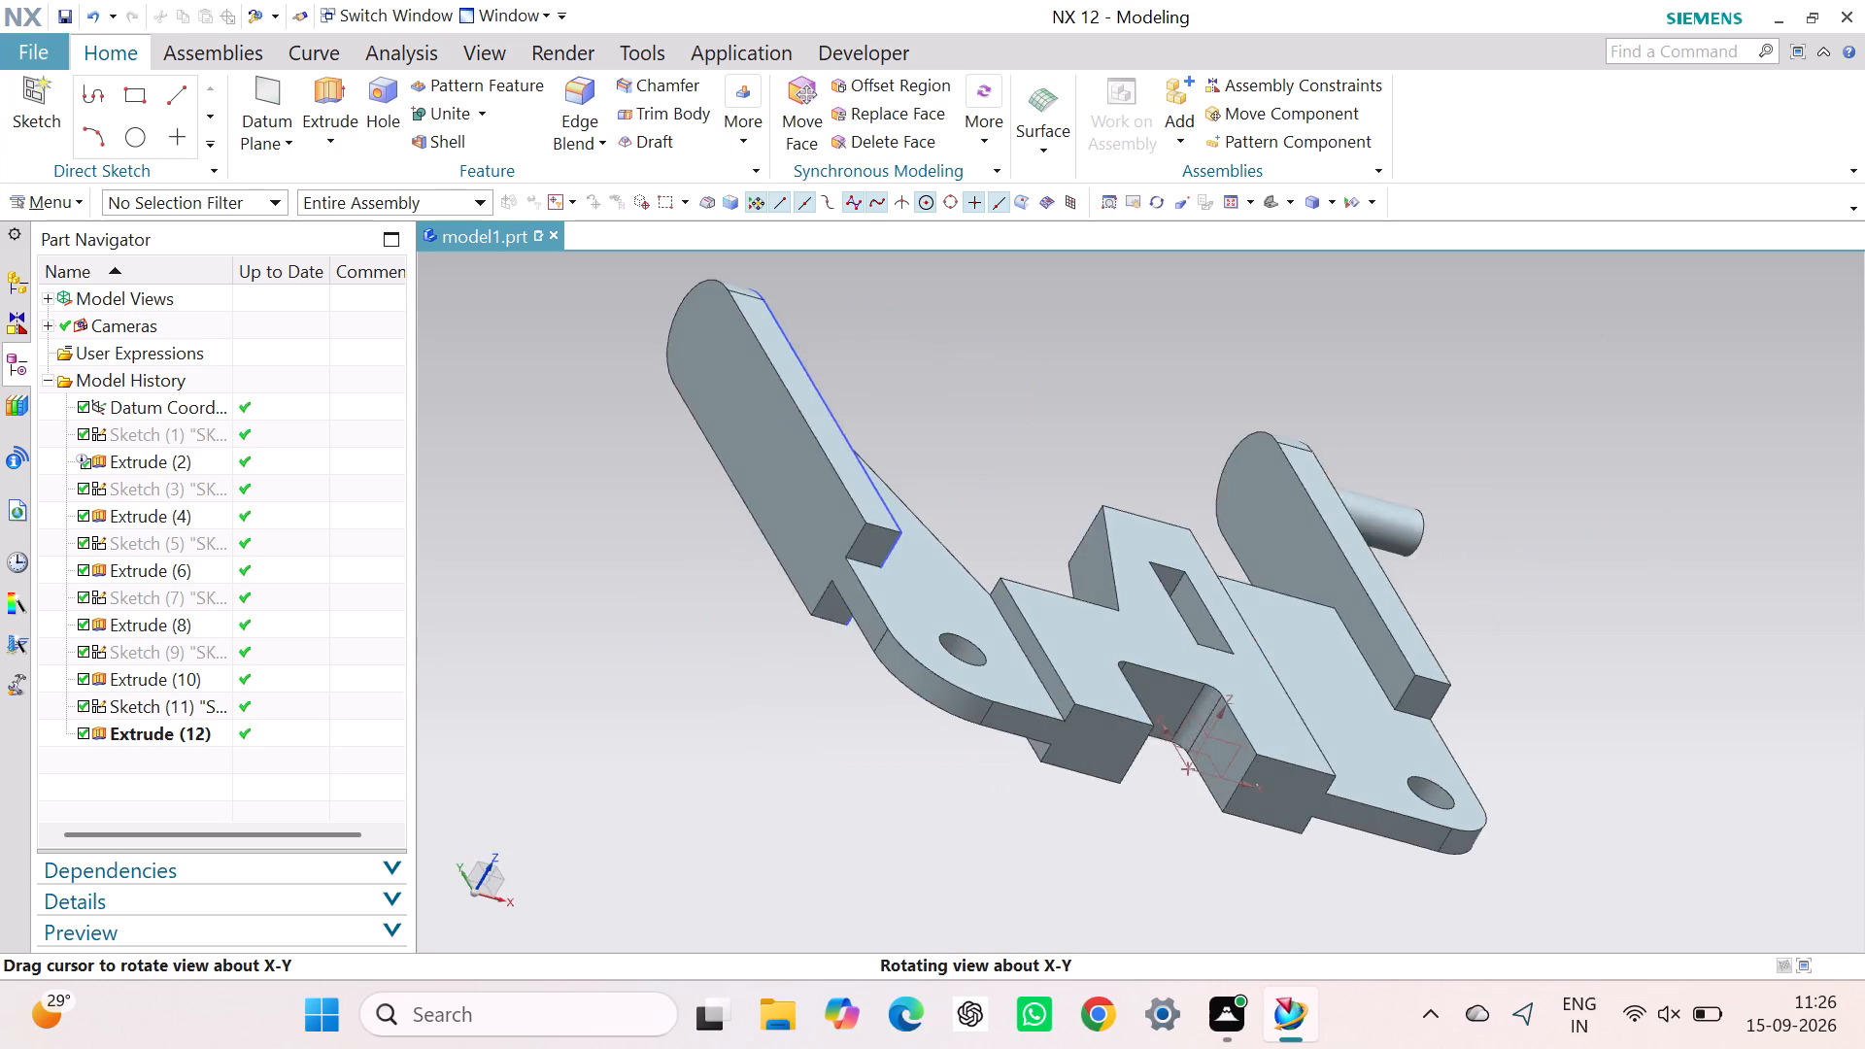
middle_click_drag(1326, 491, 1248, 494)
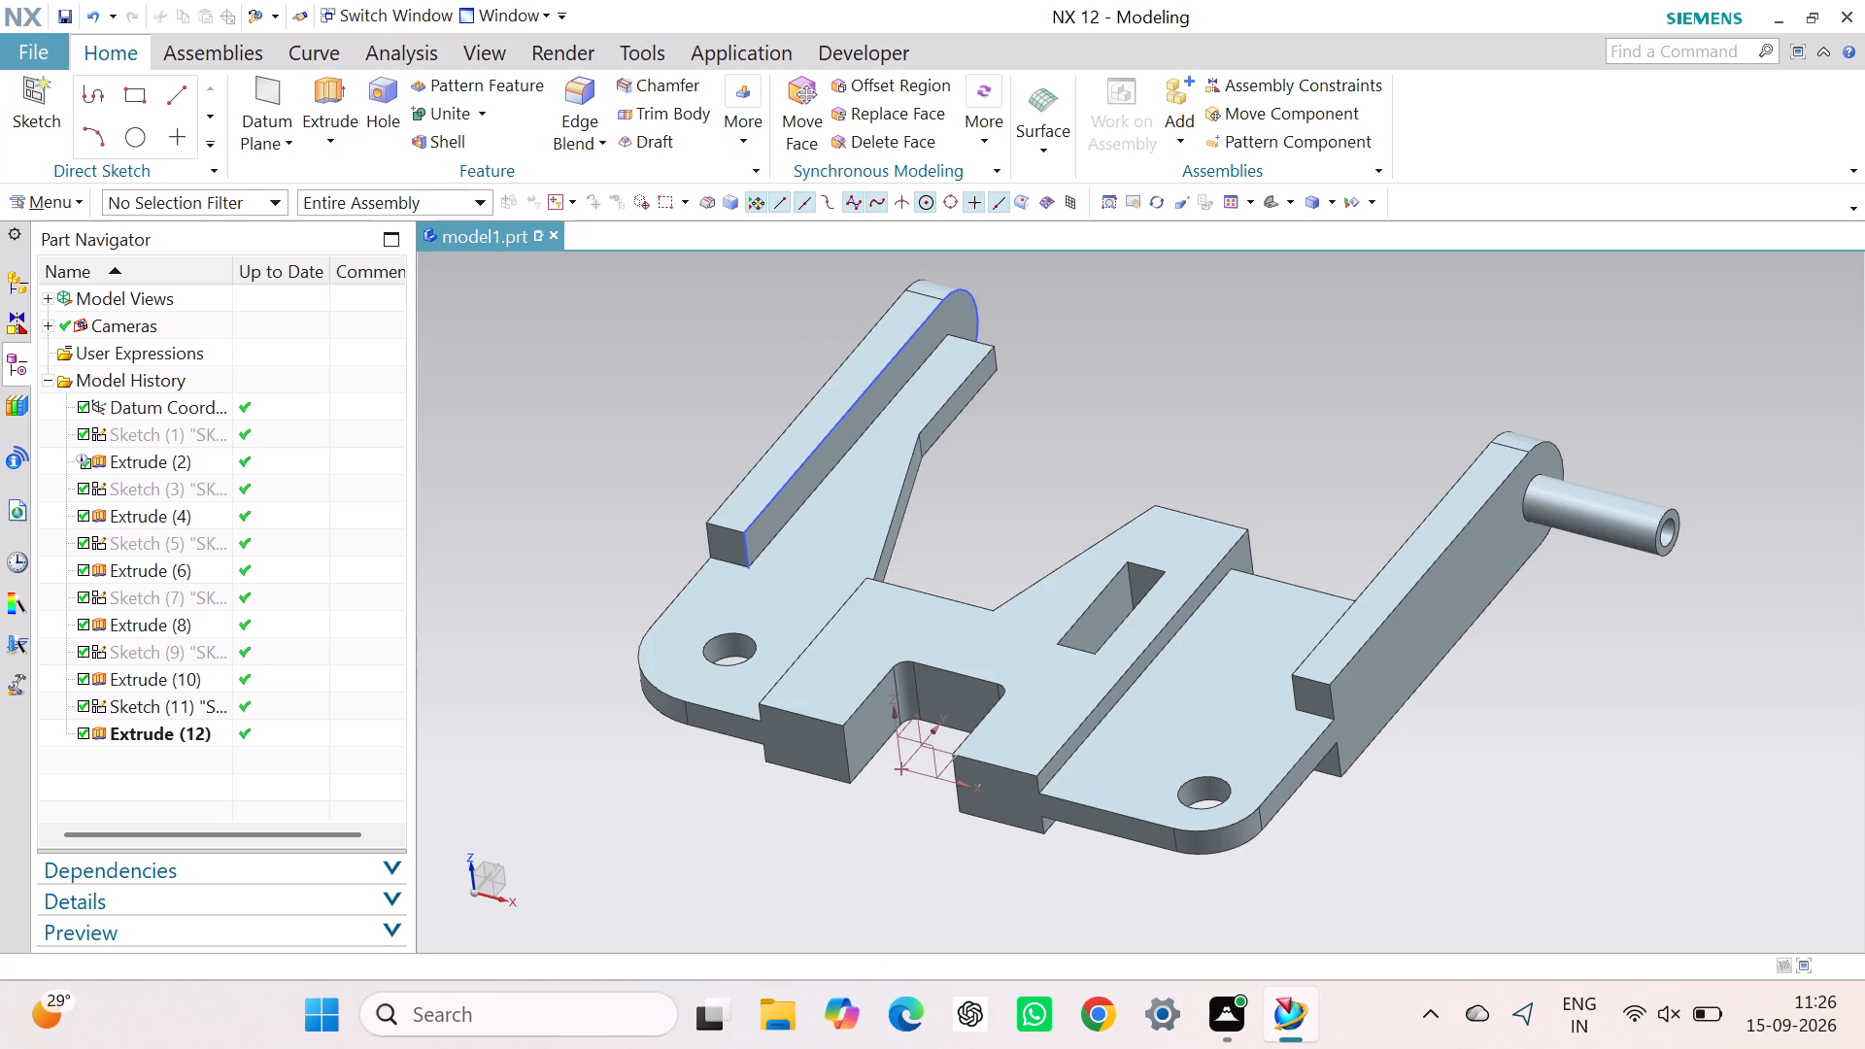
right_click(960, 296)
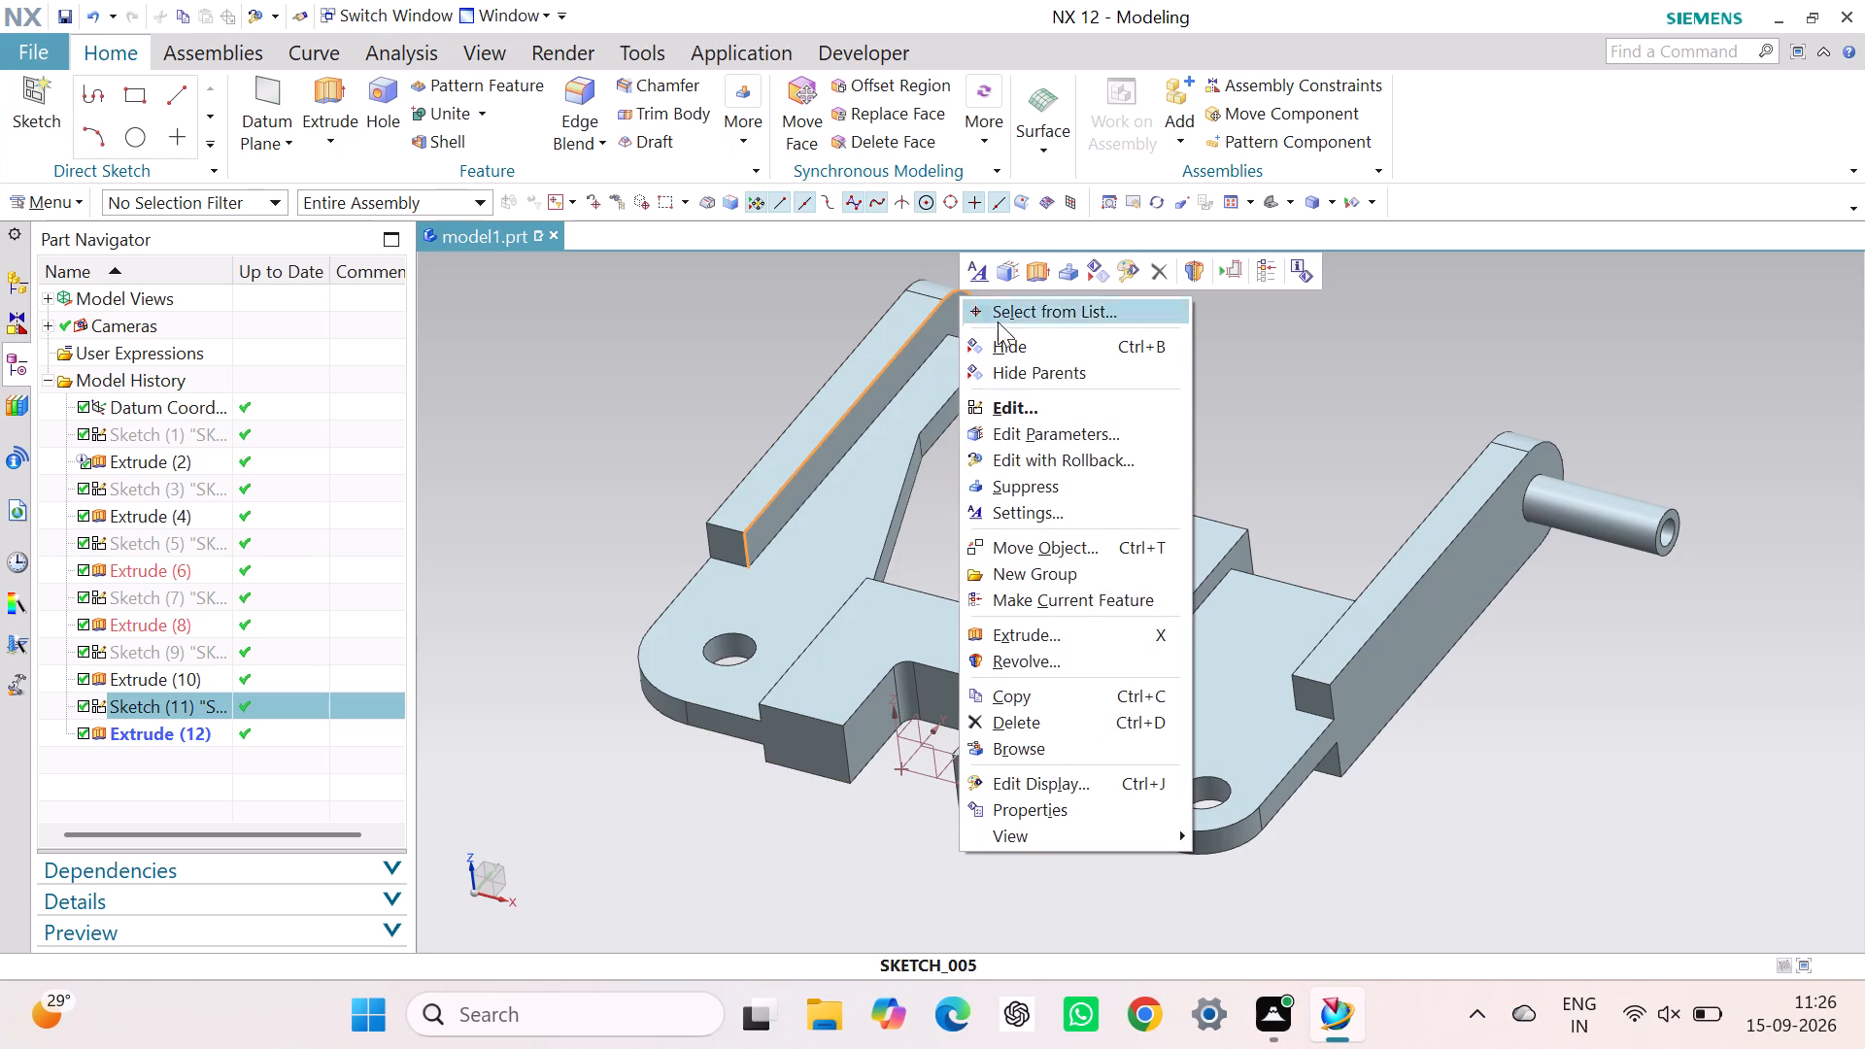
left_click(1069, 344)
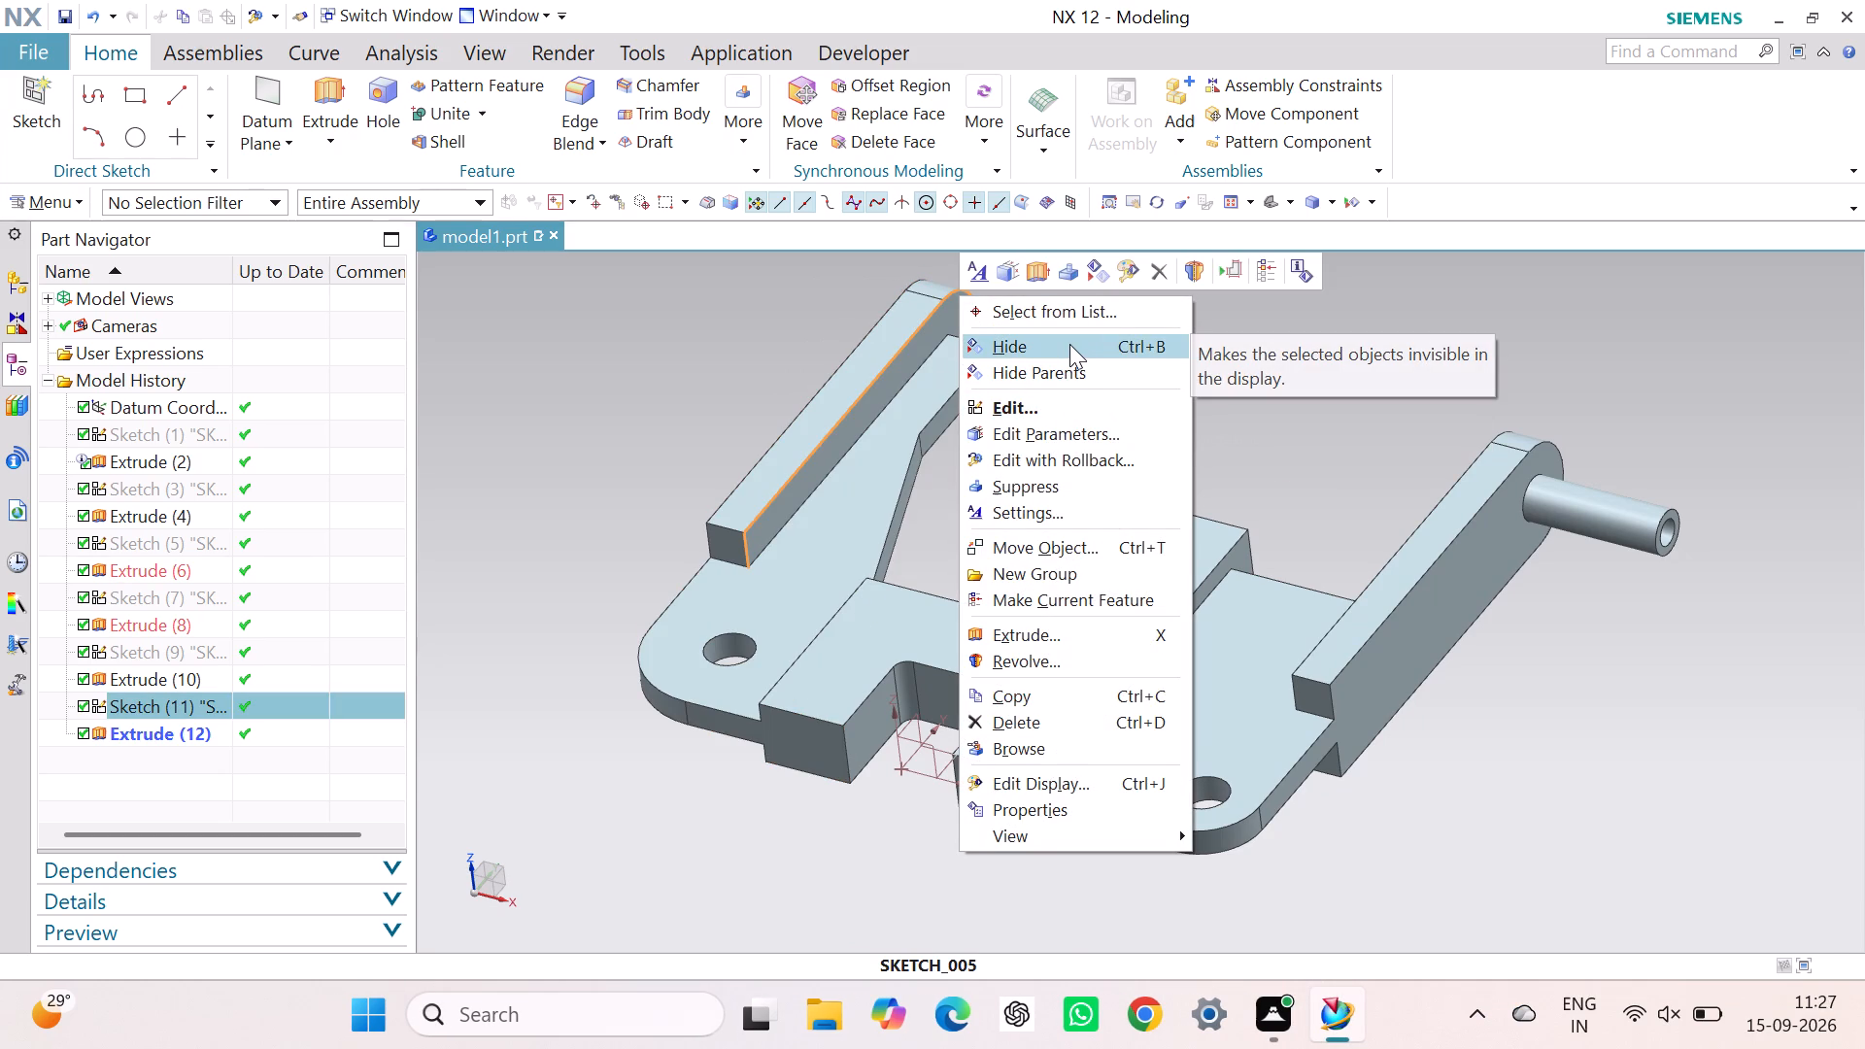
left_click(1306, 417)
Create a sketch on the outer planar face of the bar without the pin, keeping the inferred plane and horizontal reference.
middle_click_drag(1067, 407, 1175, 494)
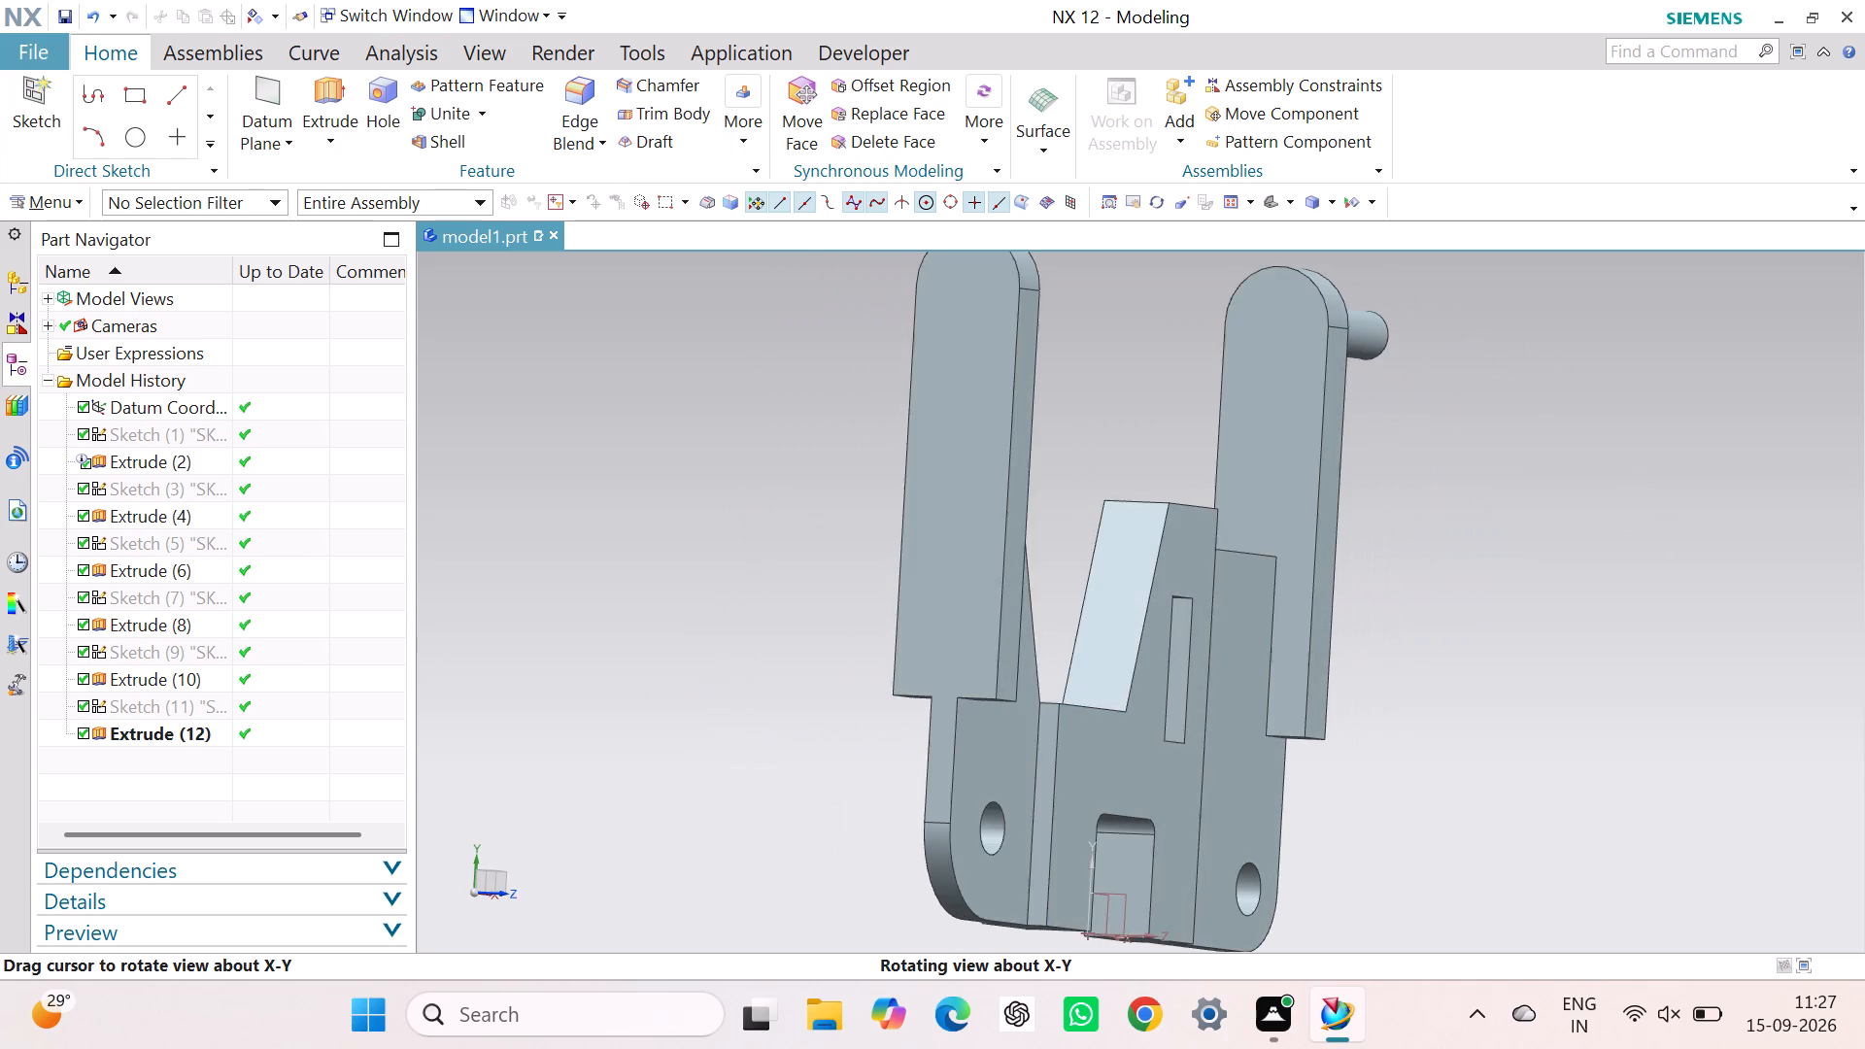
middle_click_drag(1175, 494, 1169, 488)
left_click(45, 104)
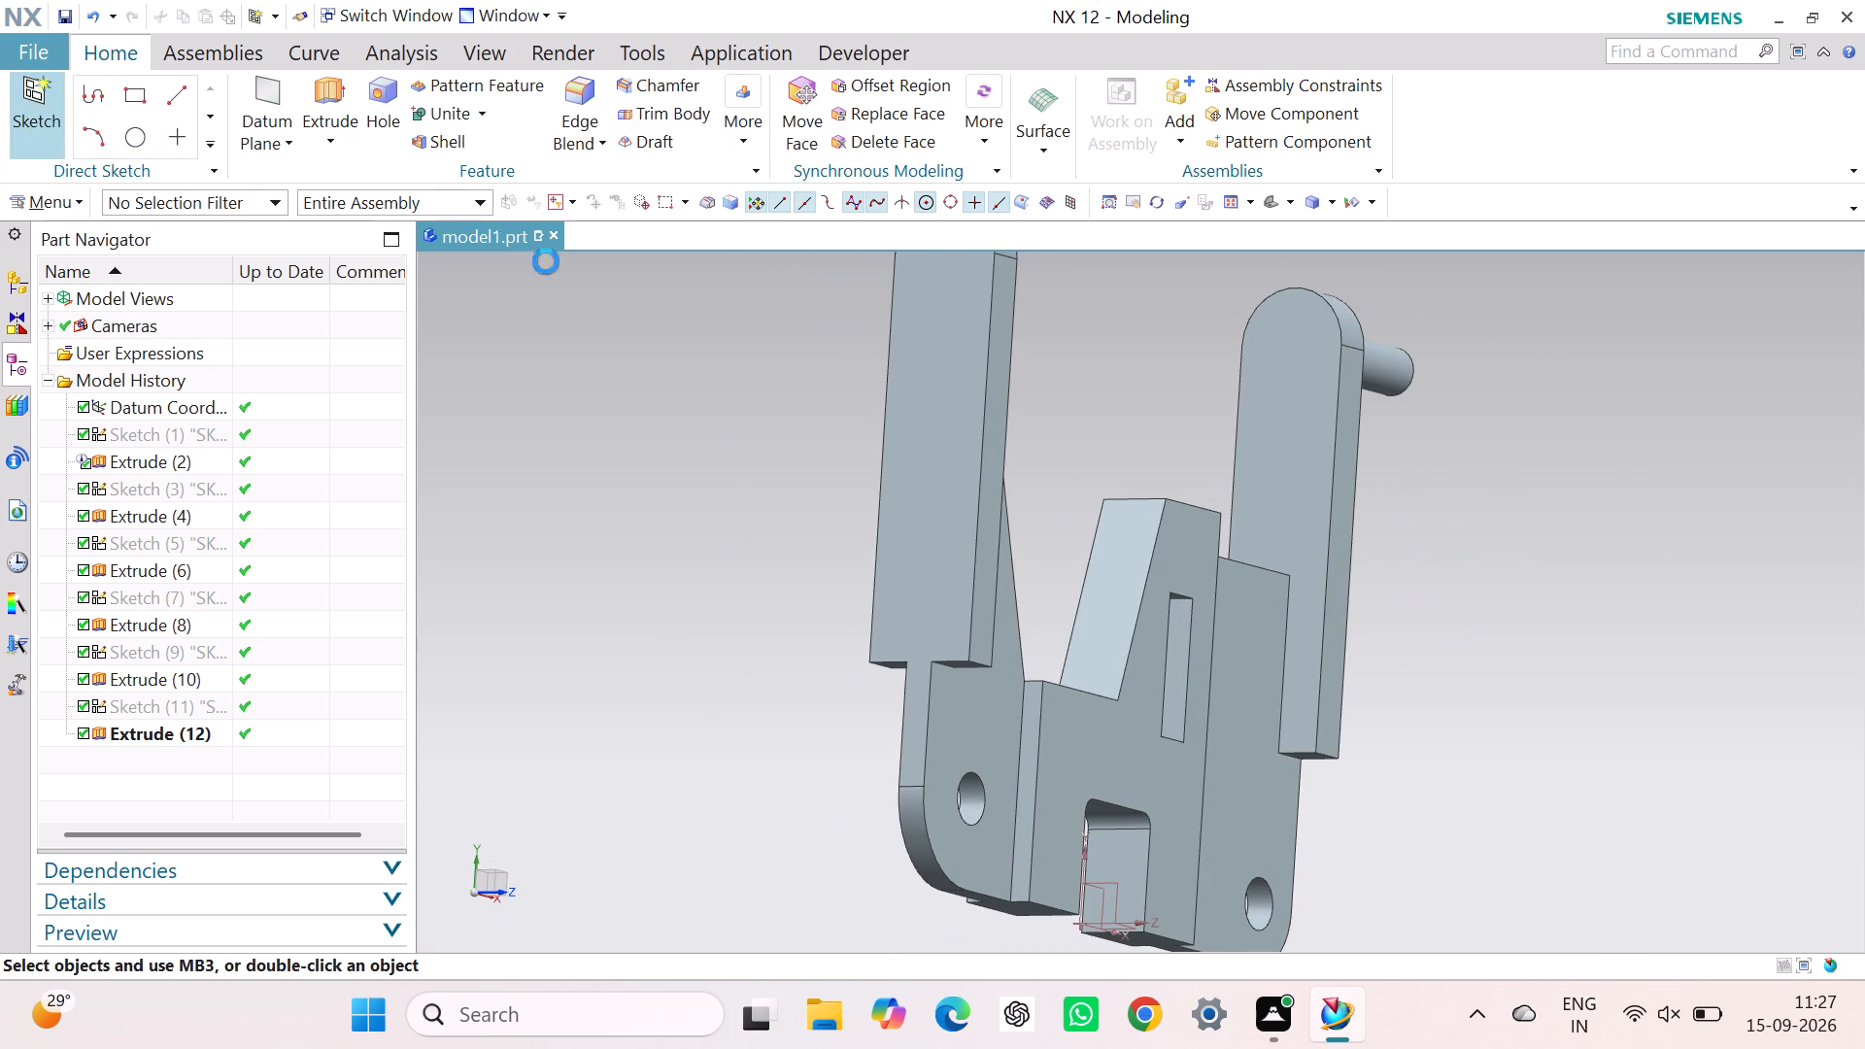
left_click(959, 374)
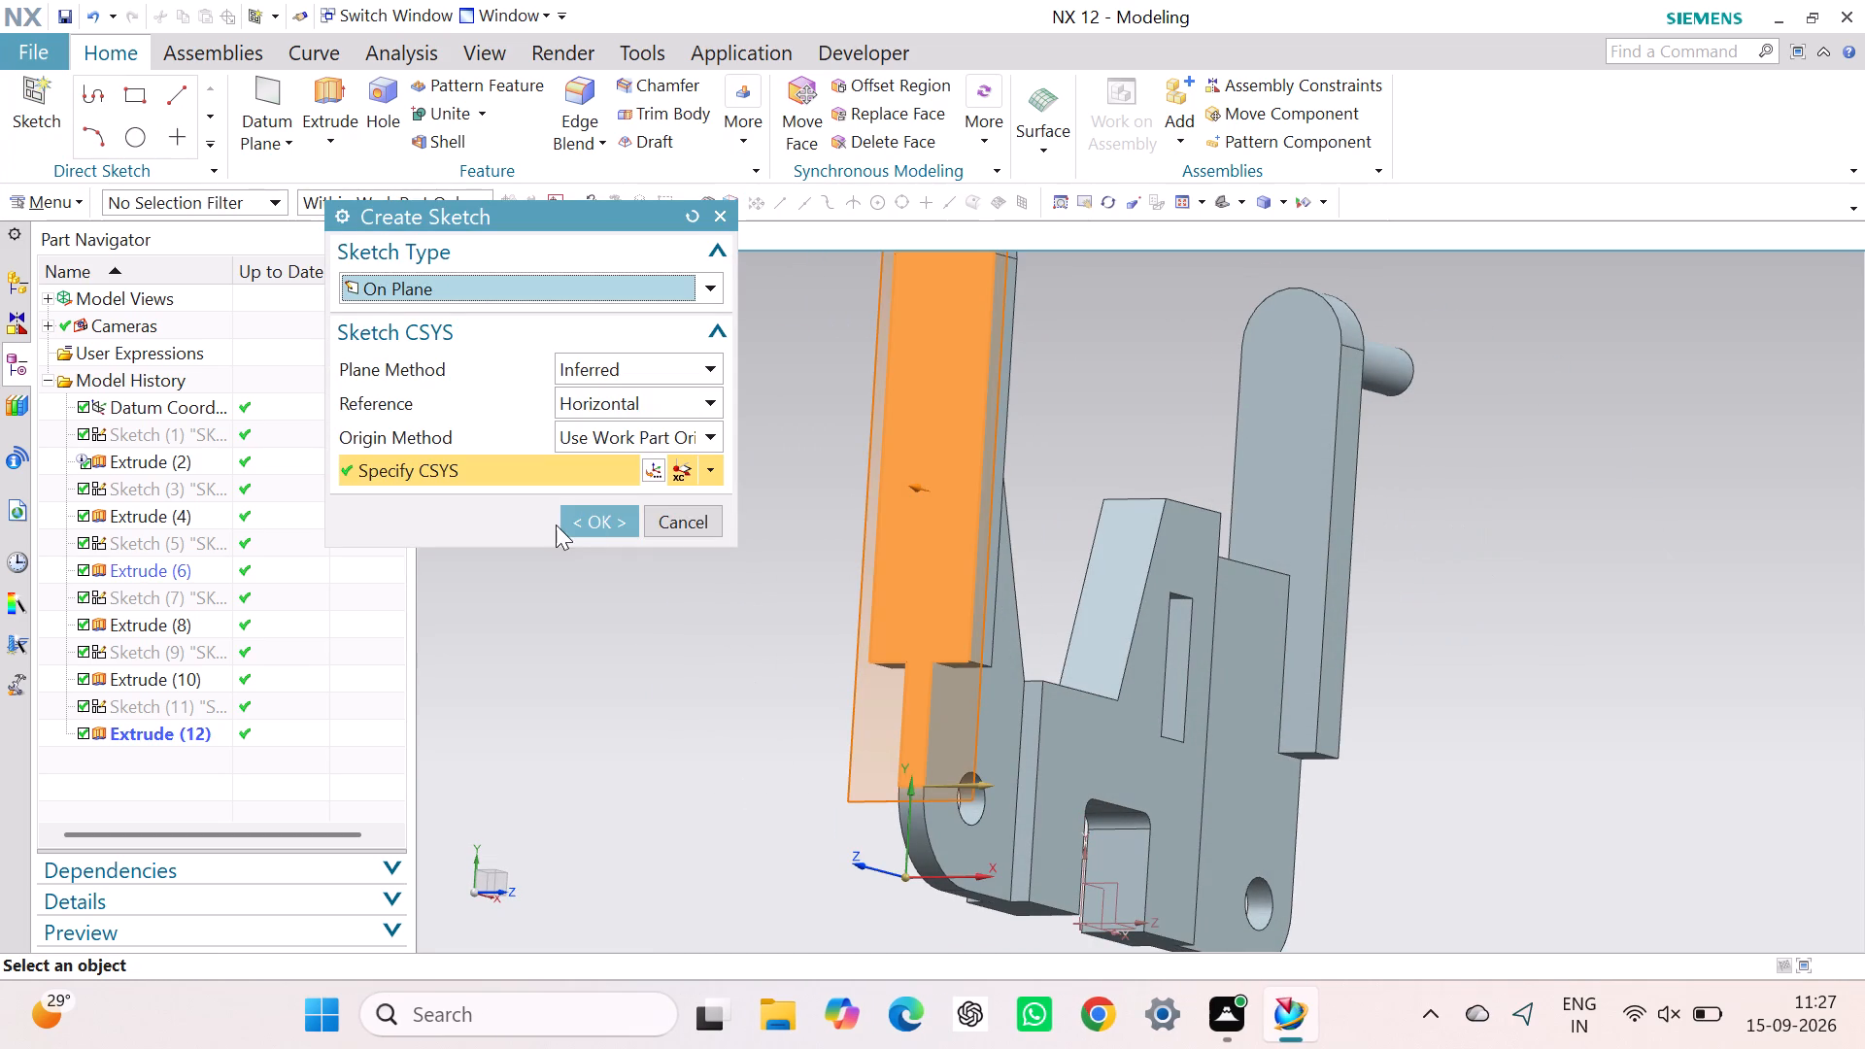
left_click(582, 510)
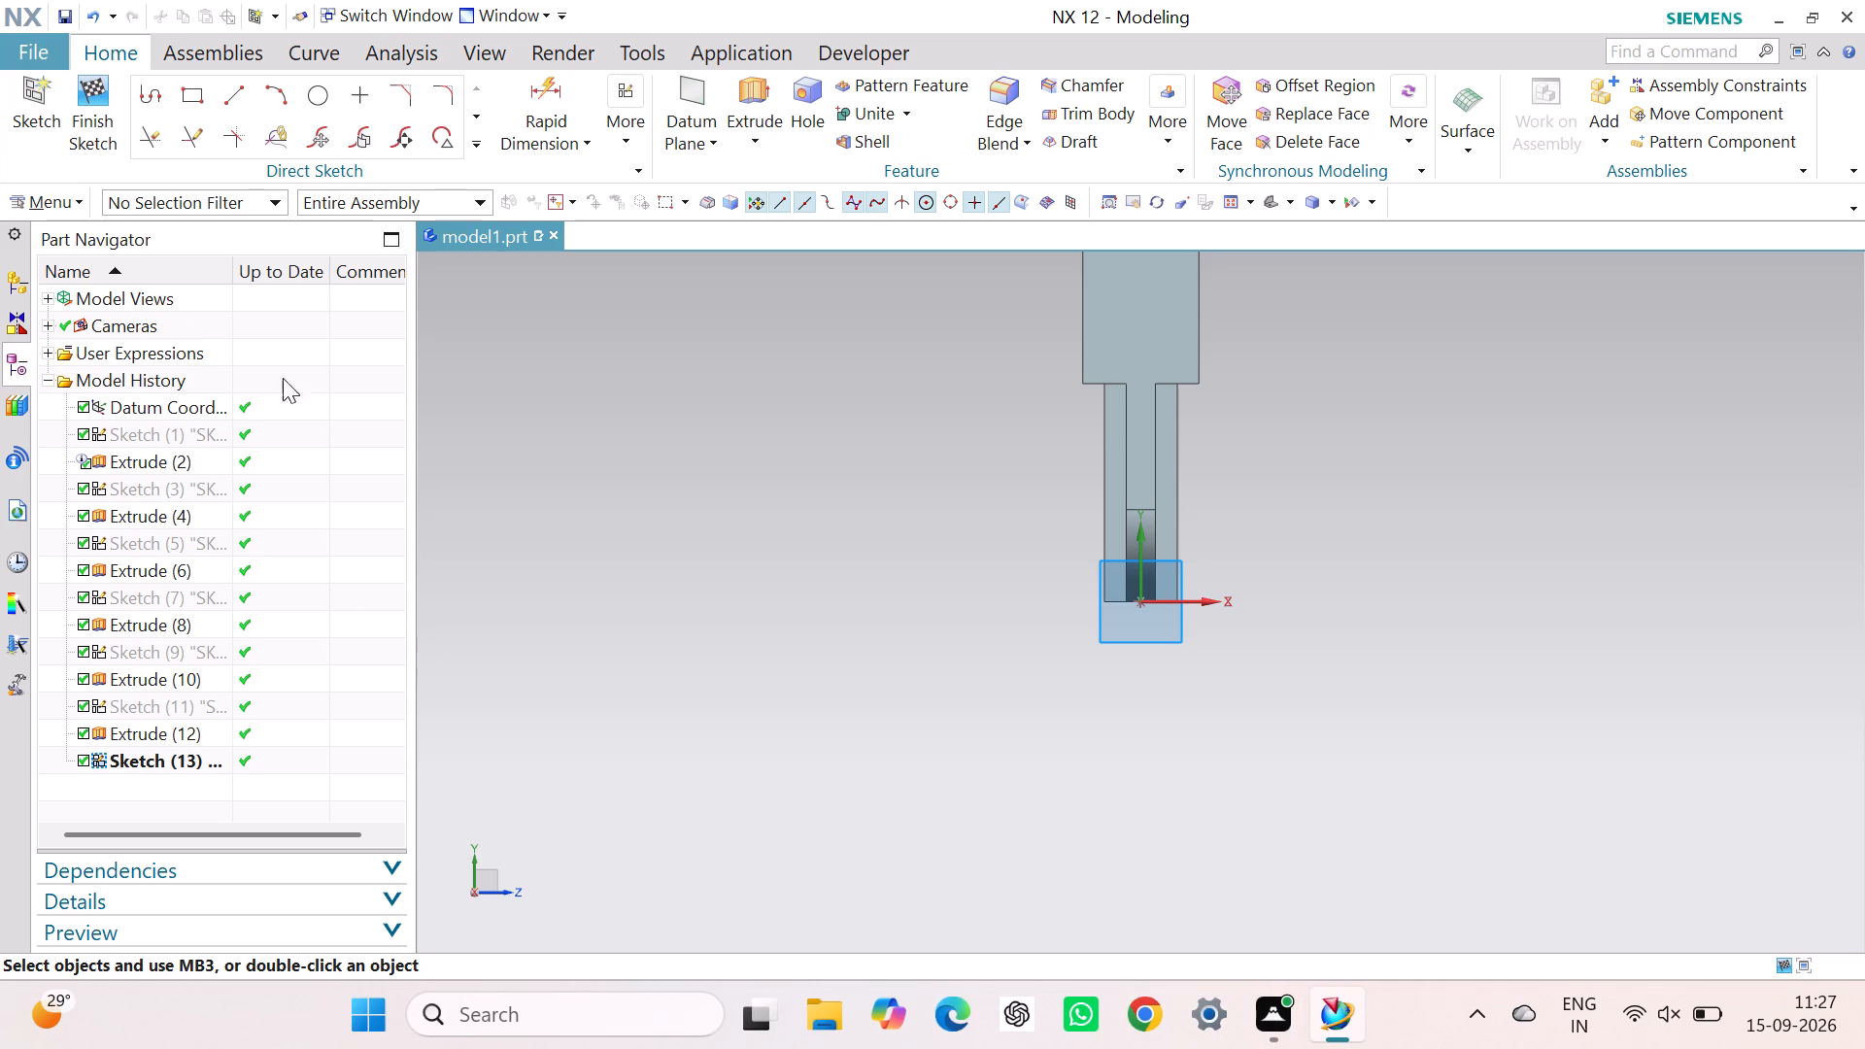
Finish the empty Sketch (13) on the bar without the pin and delete it from the model history.
left_click(77, 125)
right_click(160, 758)
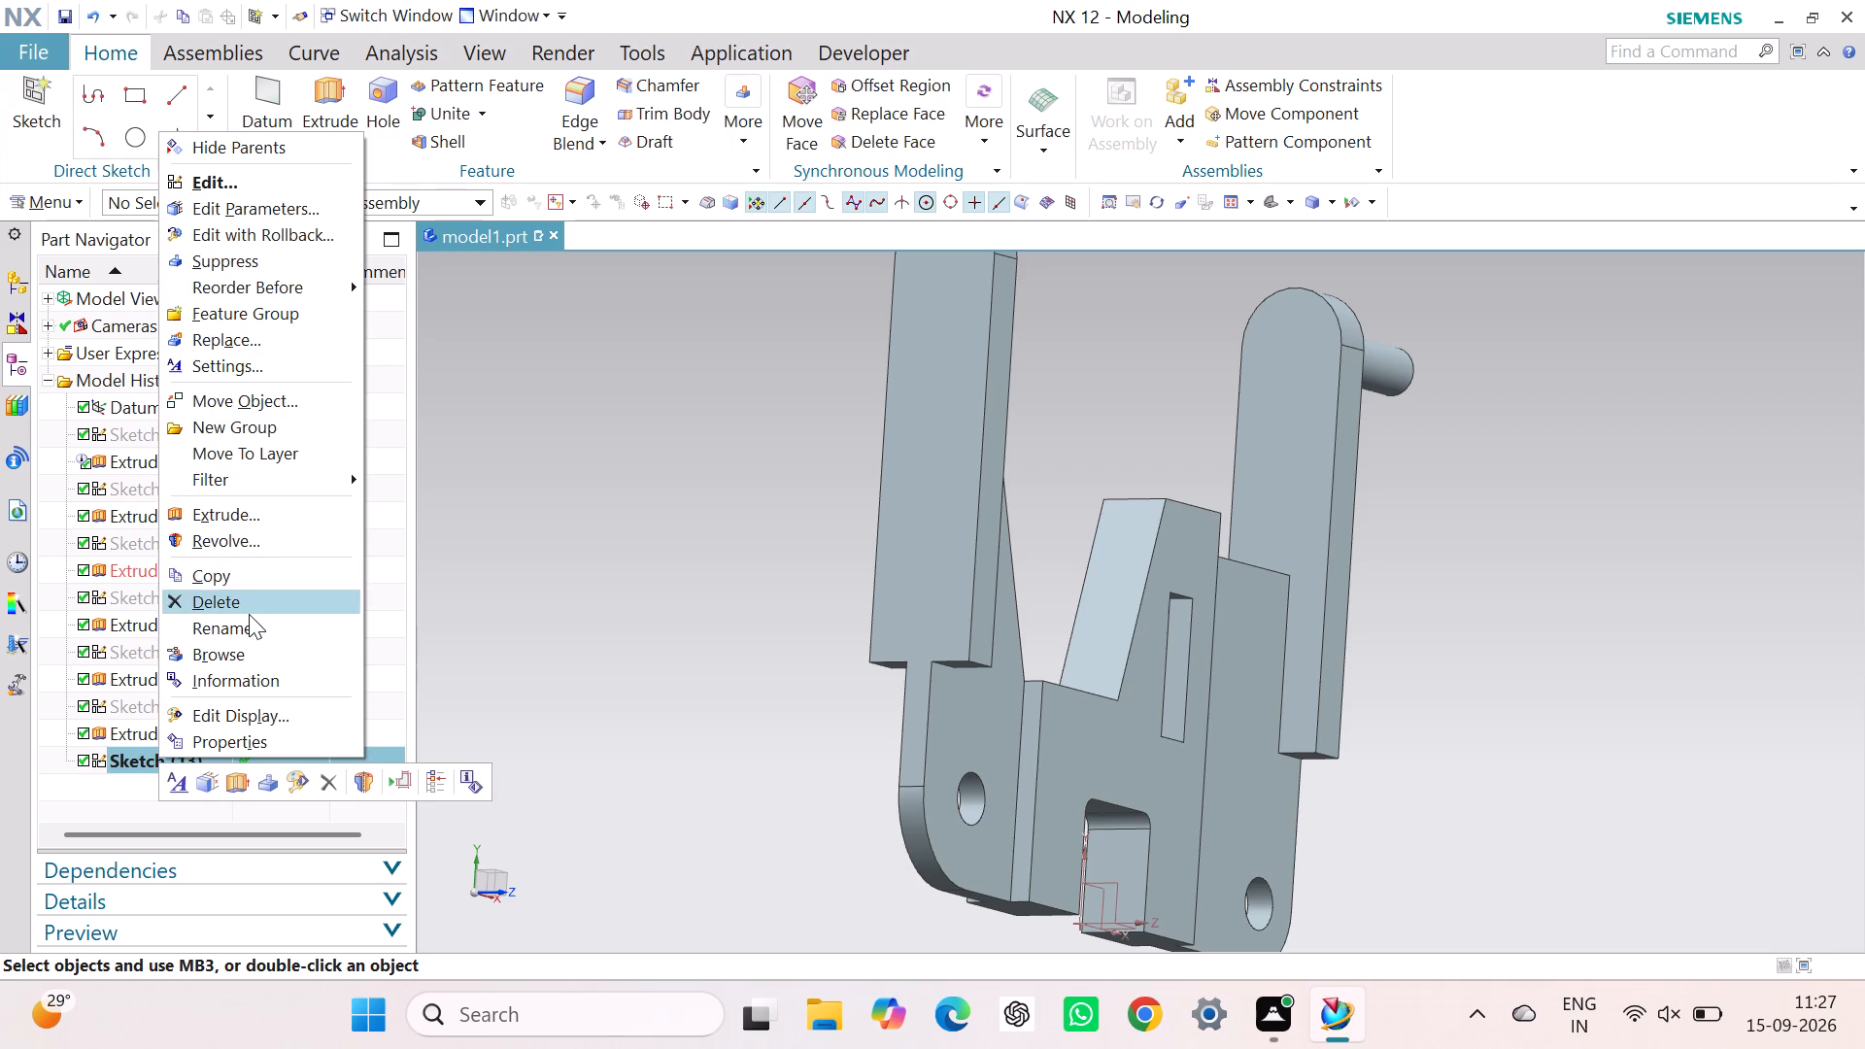
left_click(244, 609)
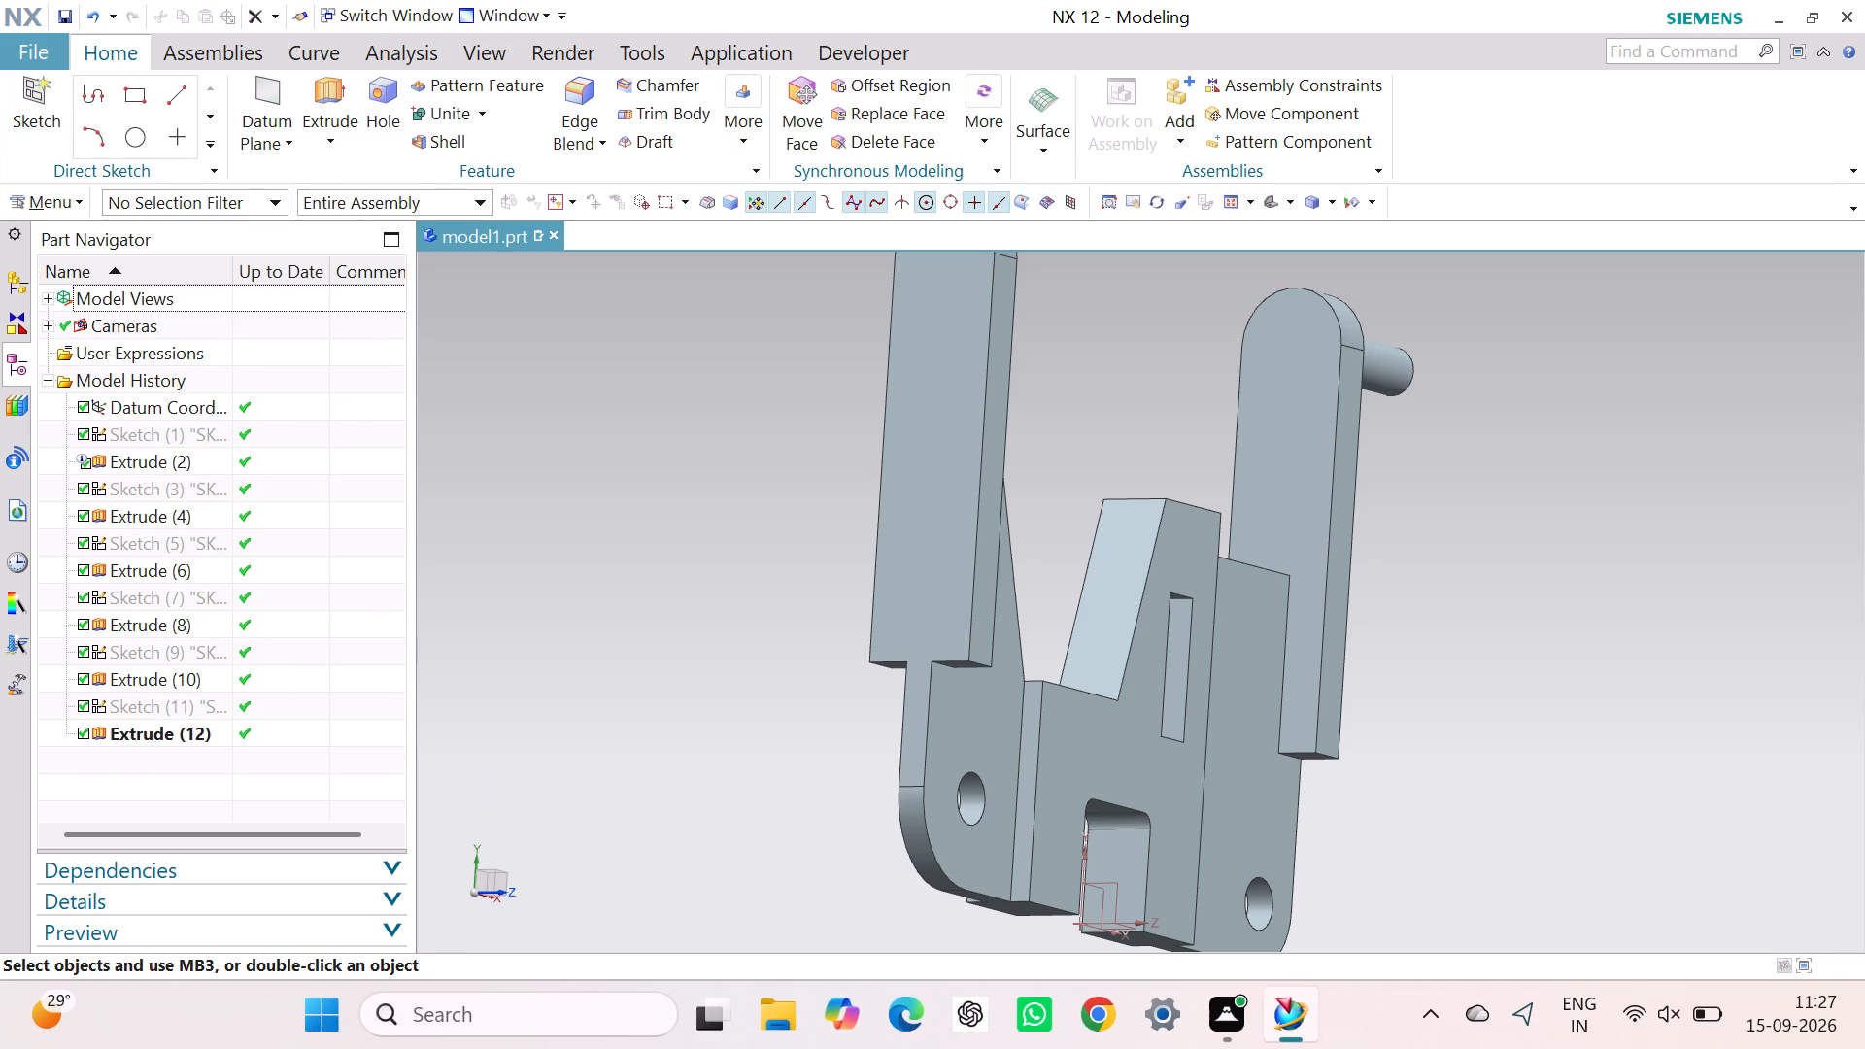
Create a sketch in the task environment on the outer planar face of the bar without the pin, using the inferred plane and horizontal reference.
right_click(663, 504)
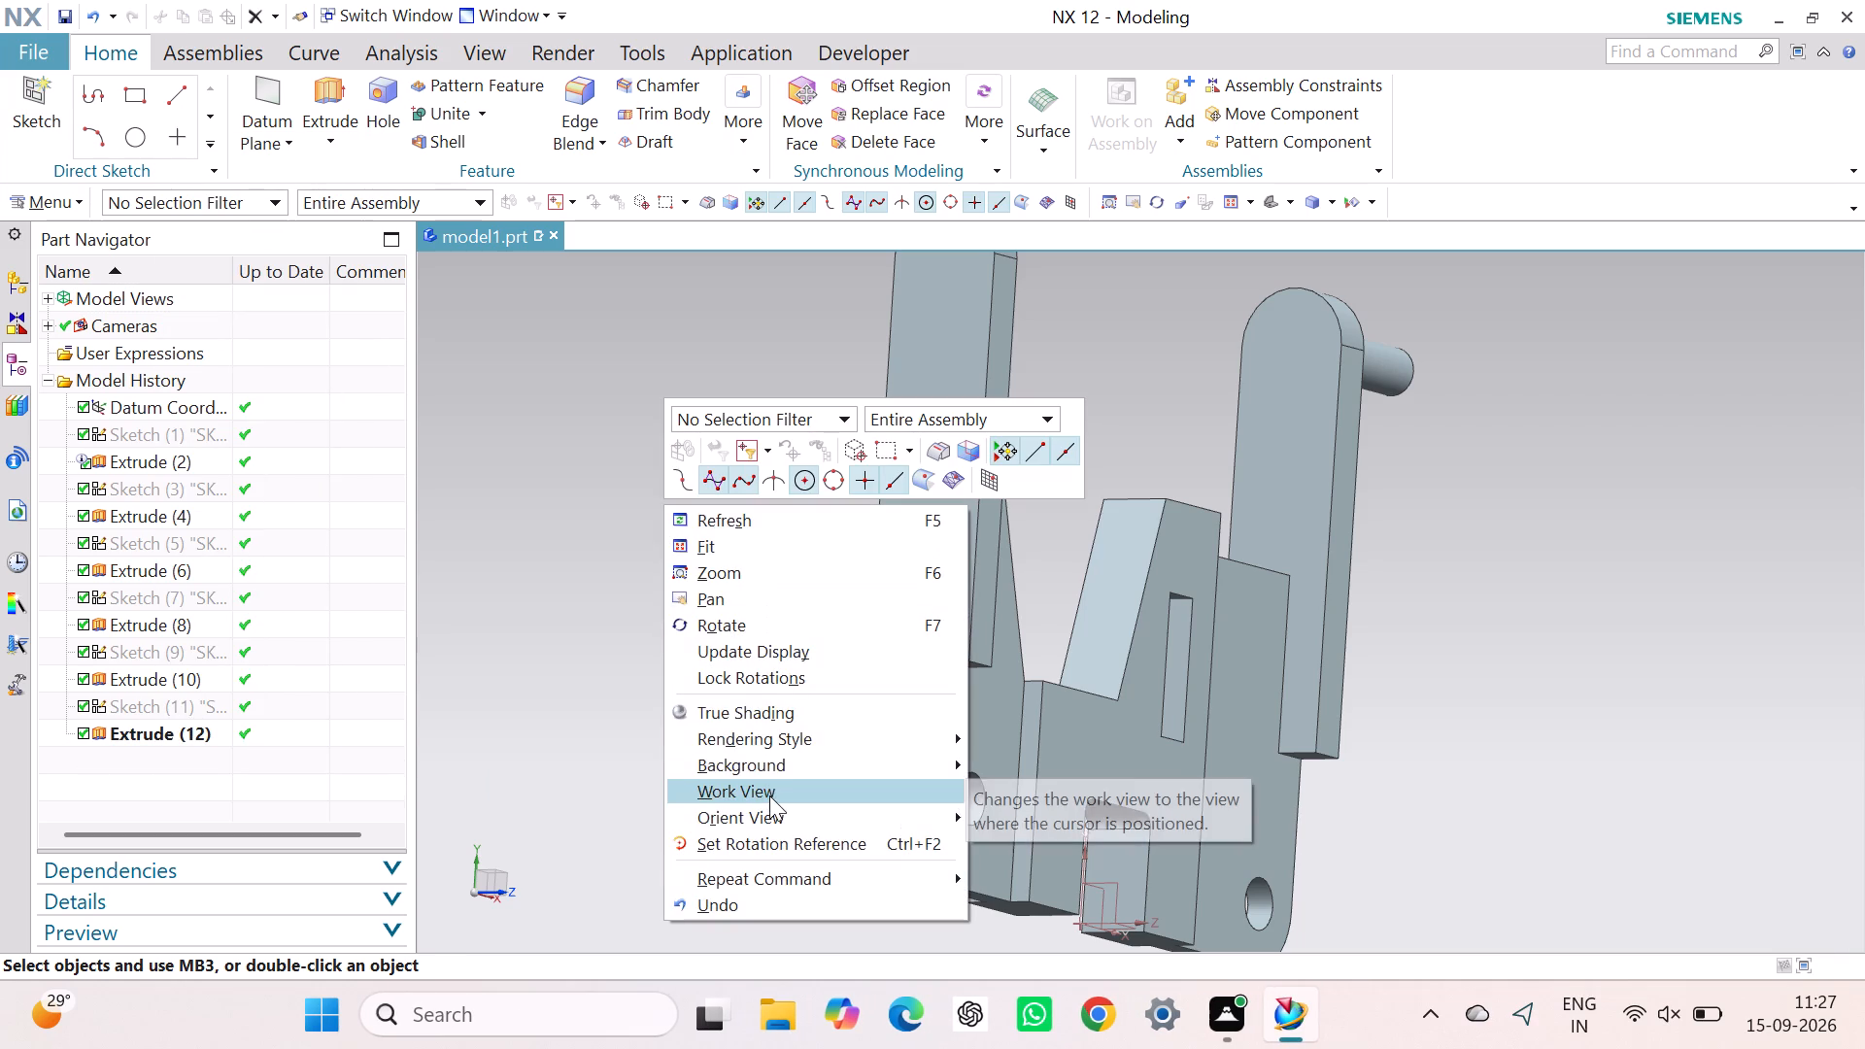
left_click(1032, 774)
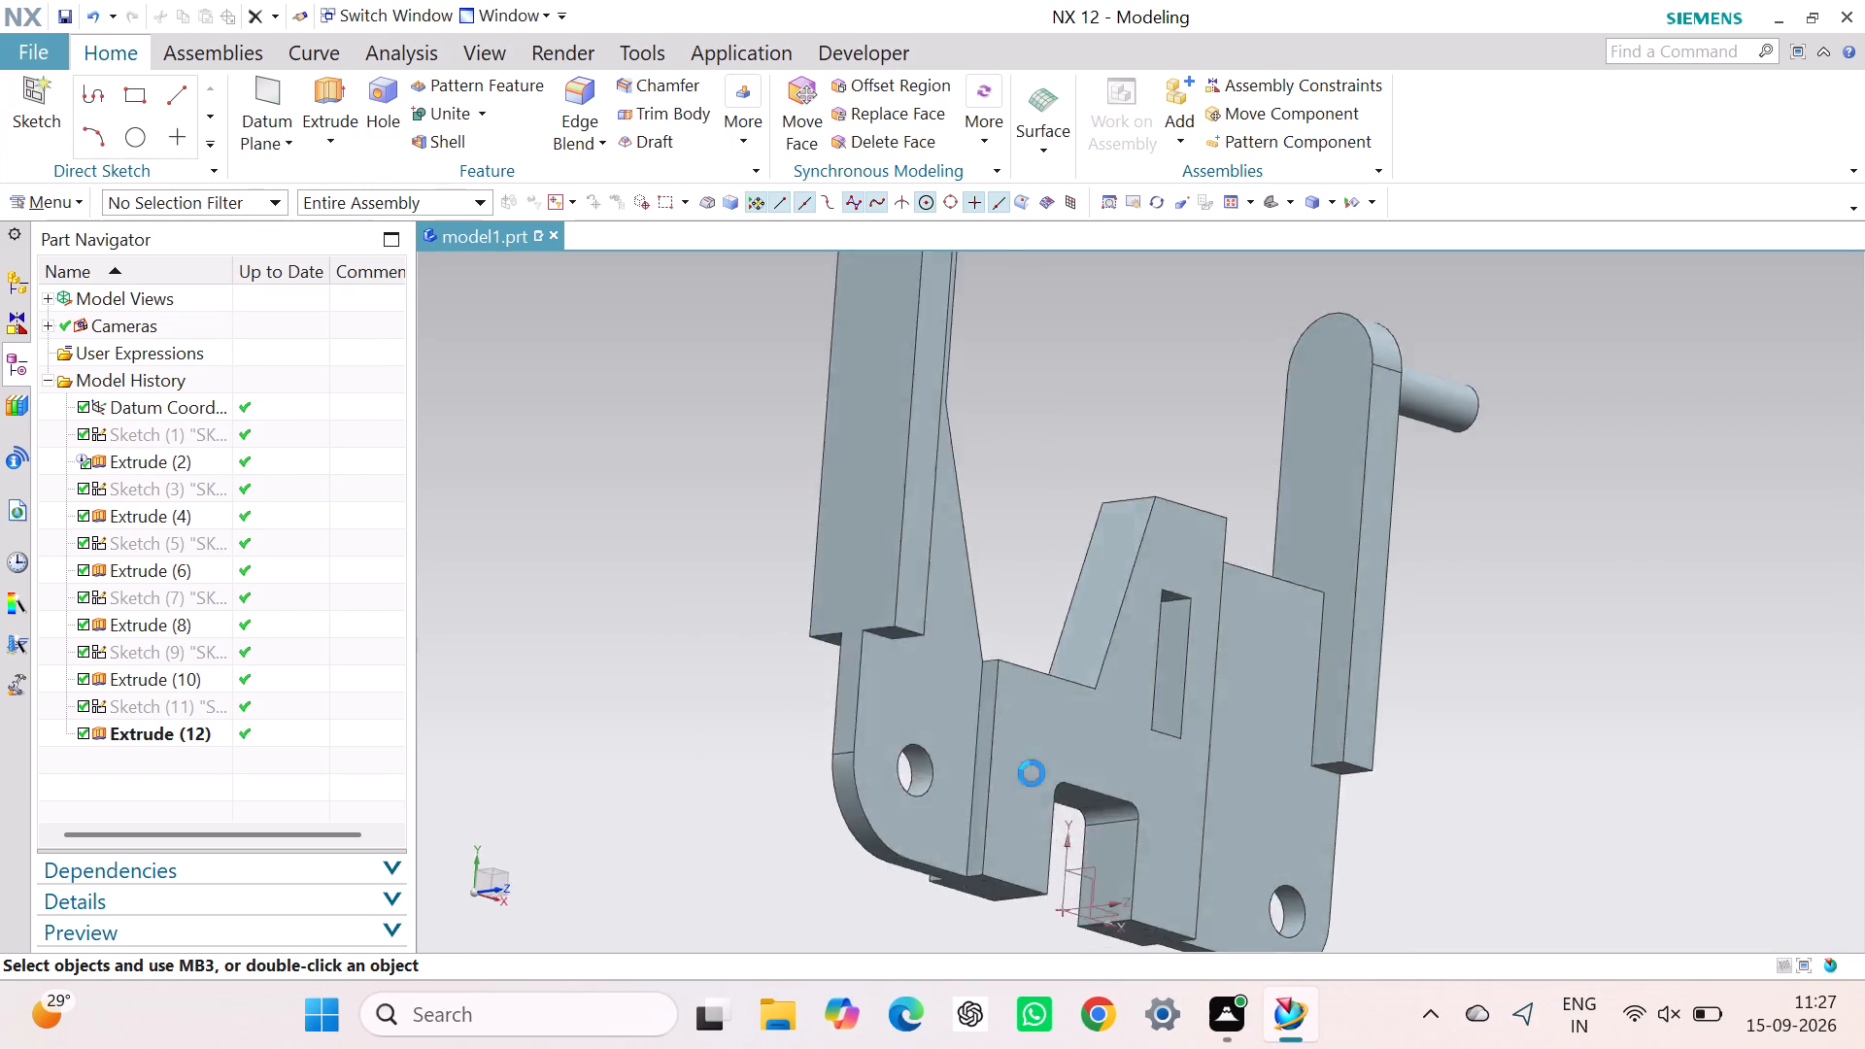
left_click(627, 421)
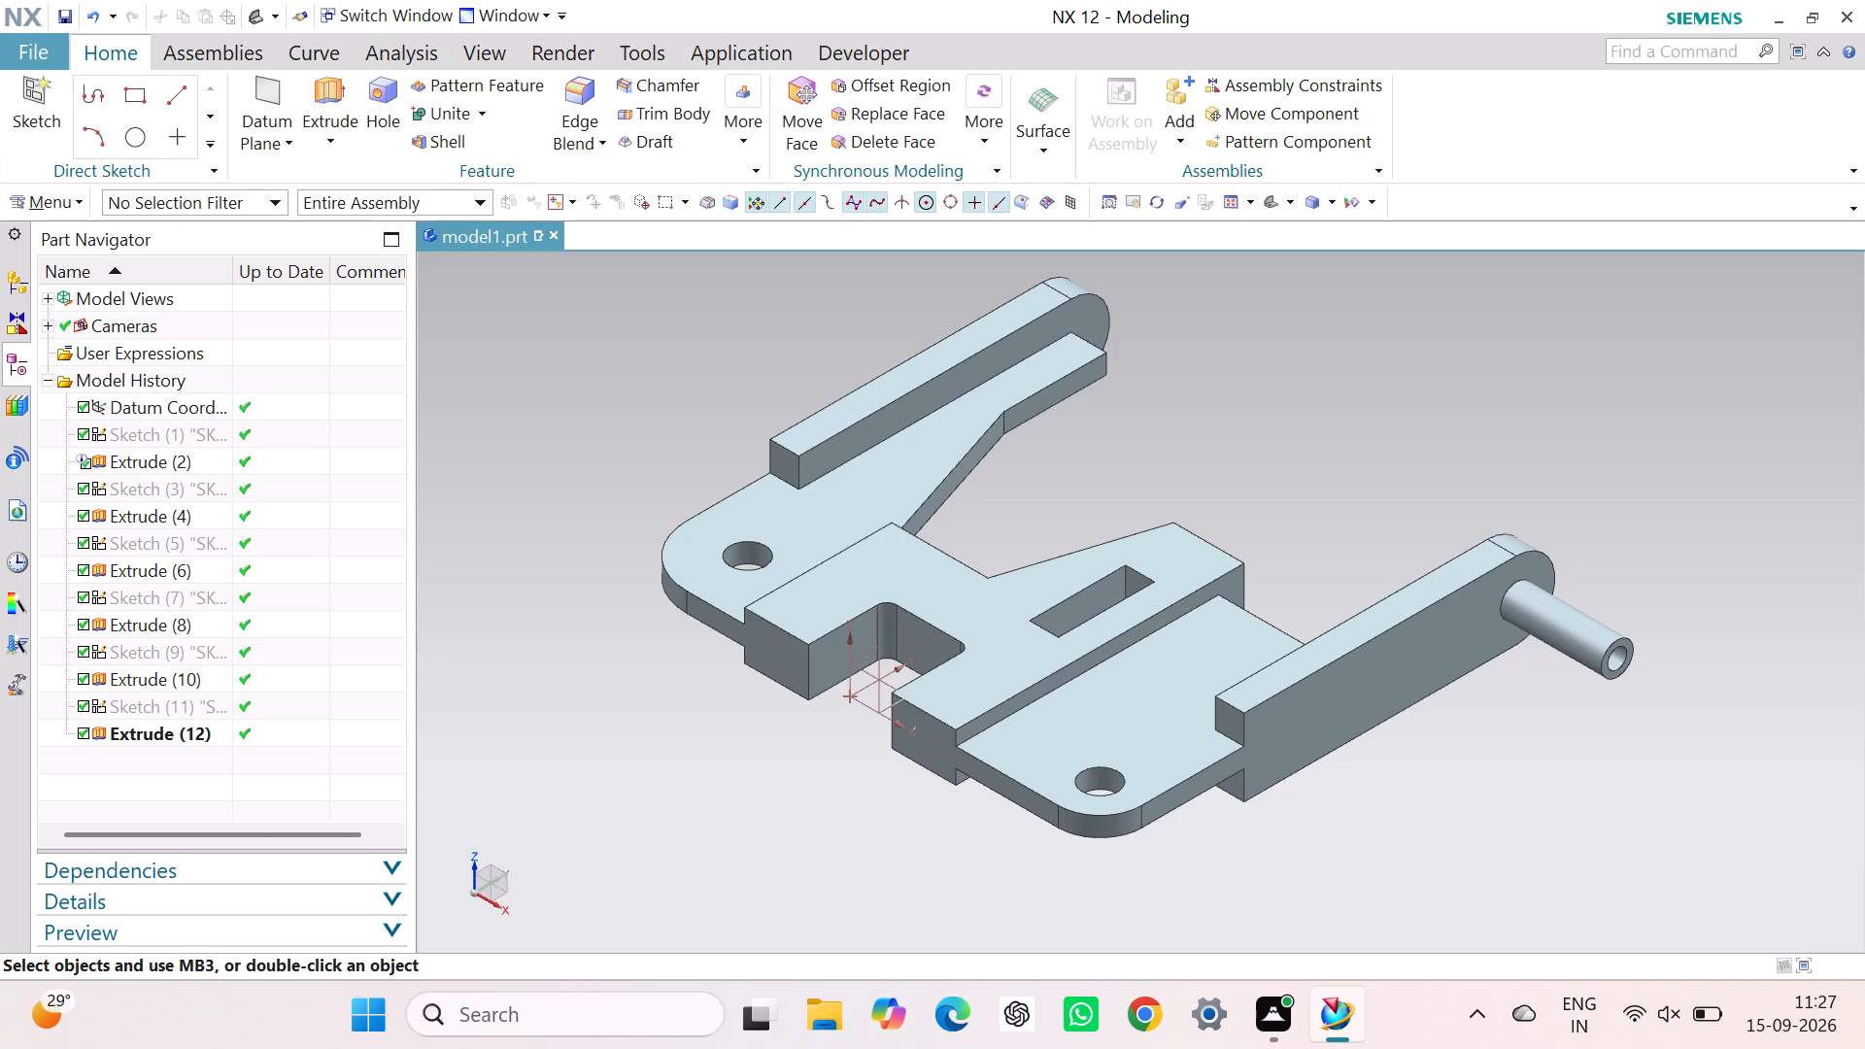
middle_click_drag(625, 671, 669, 700)
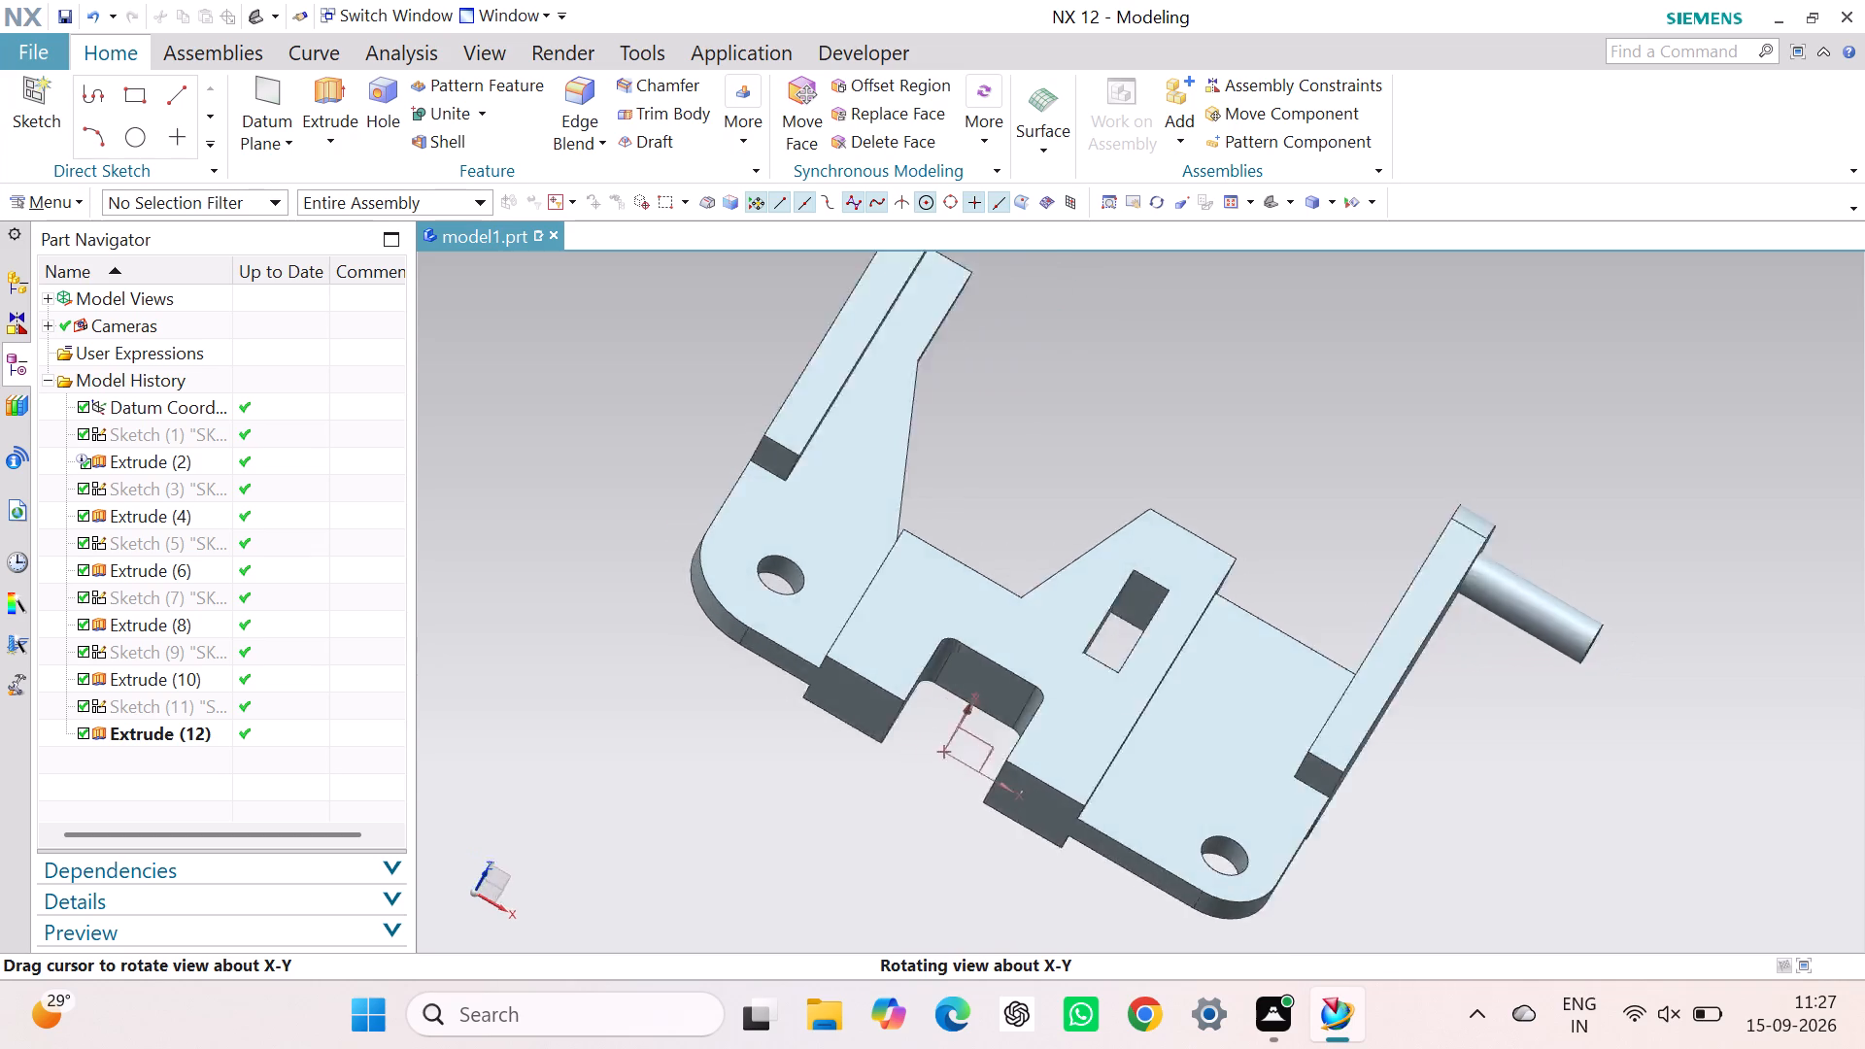
middle_click_drag(669, 700, 791, 787)
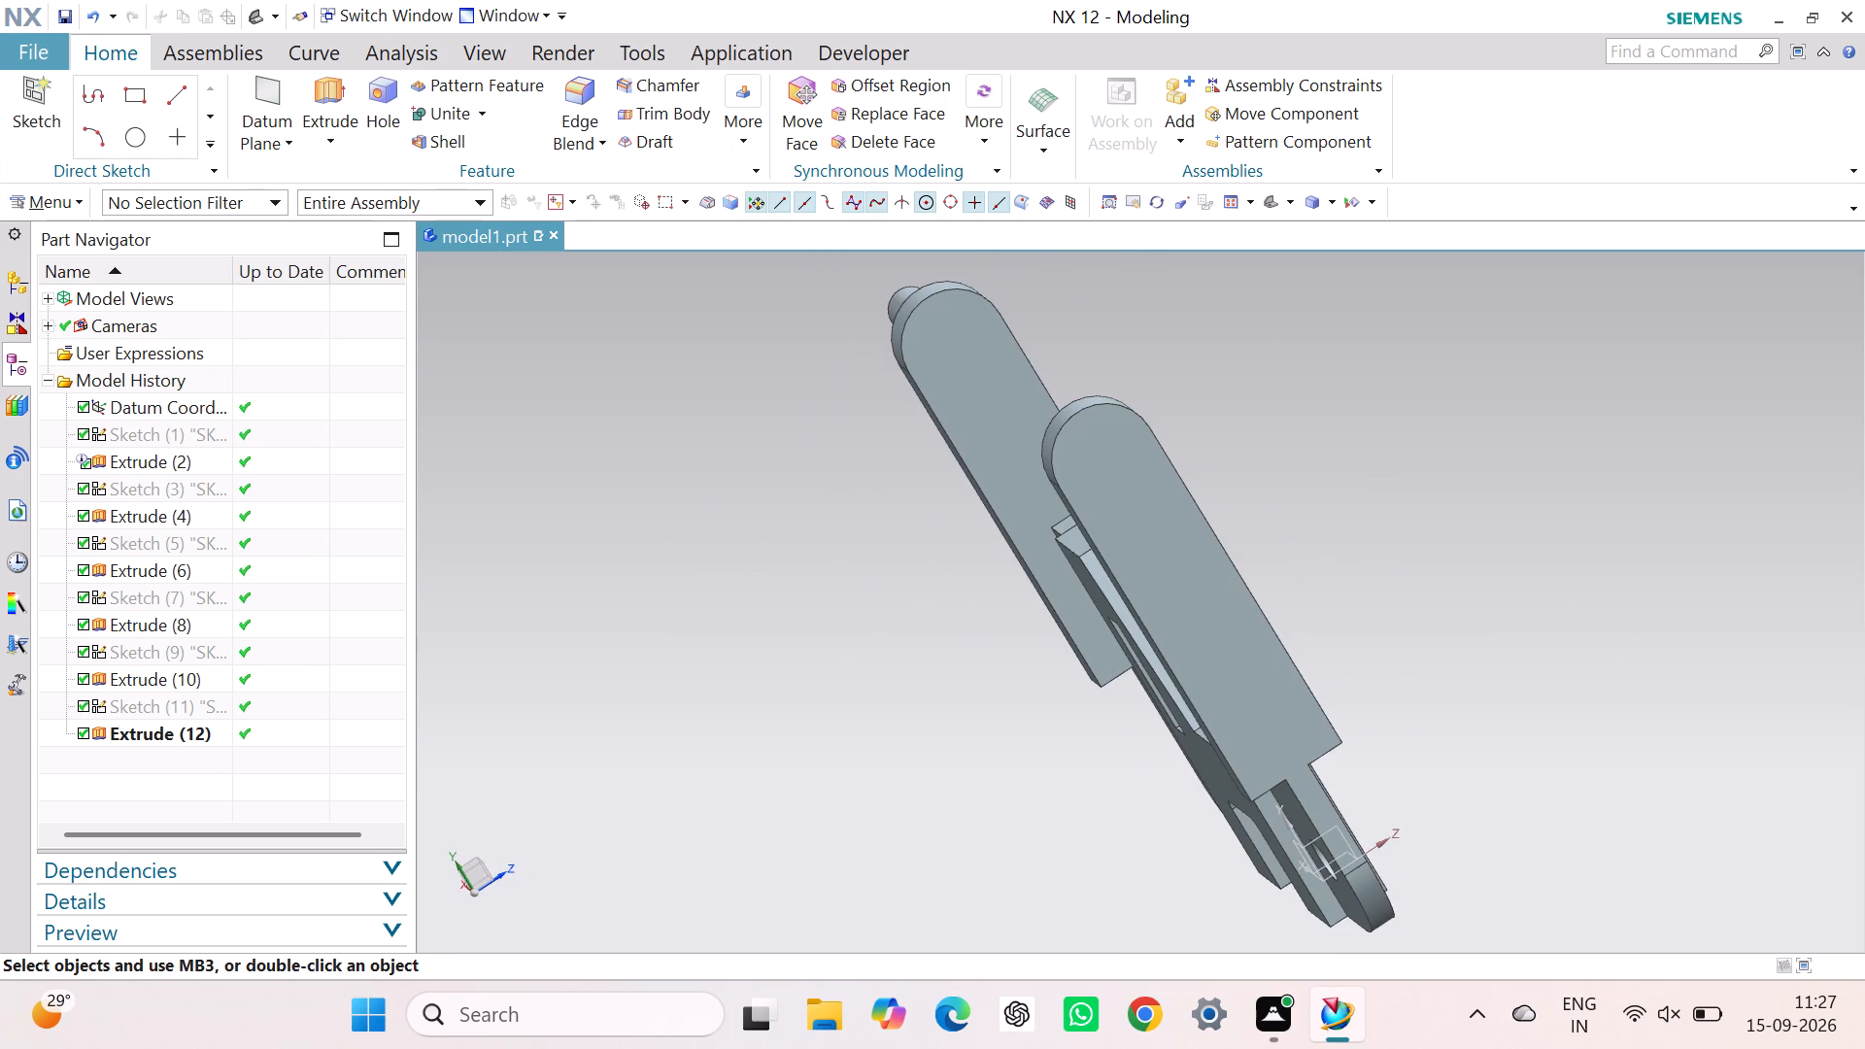
middle_click_drag(763, 353, 709, 390)
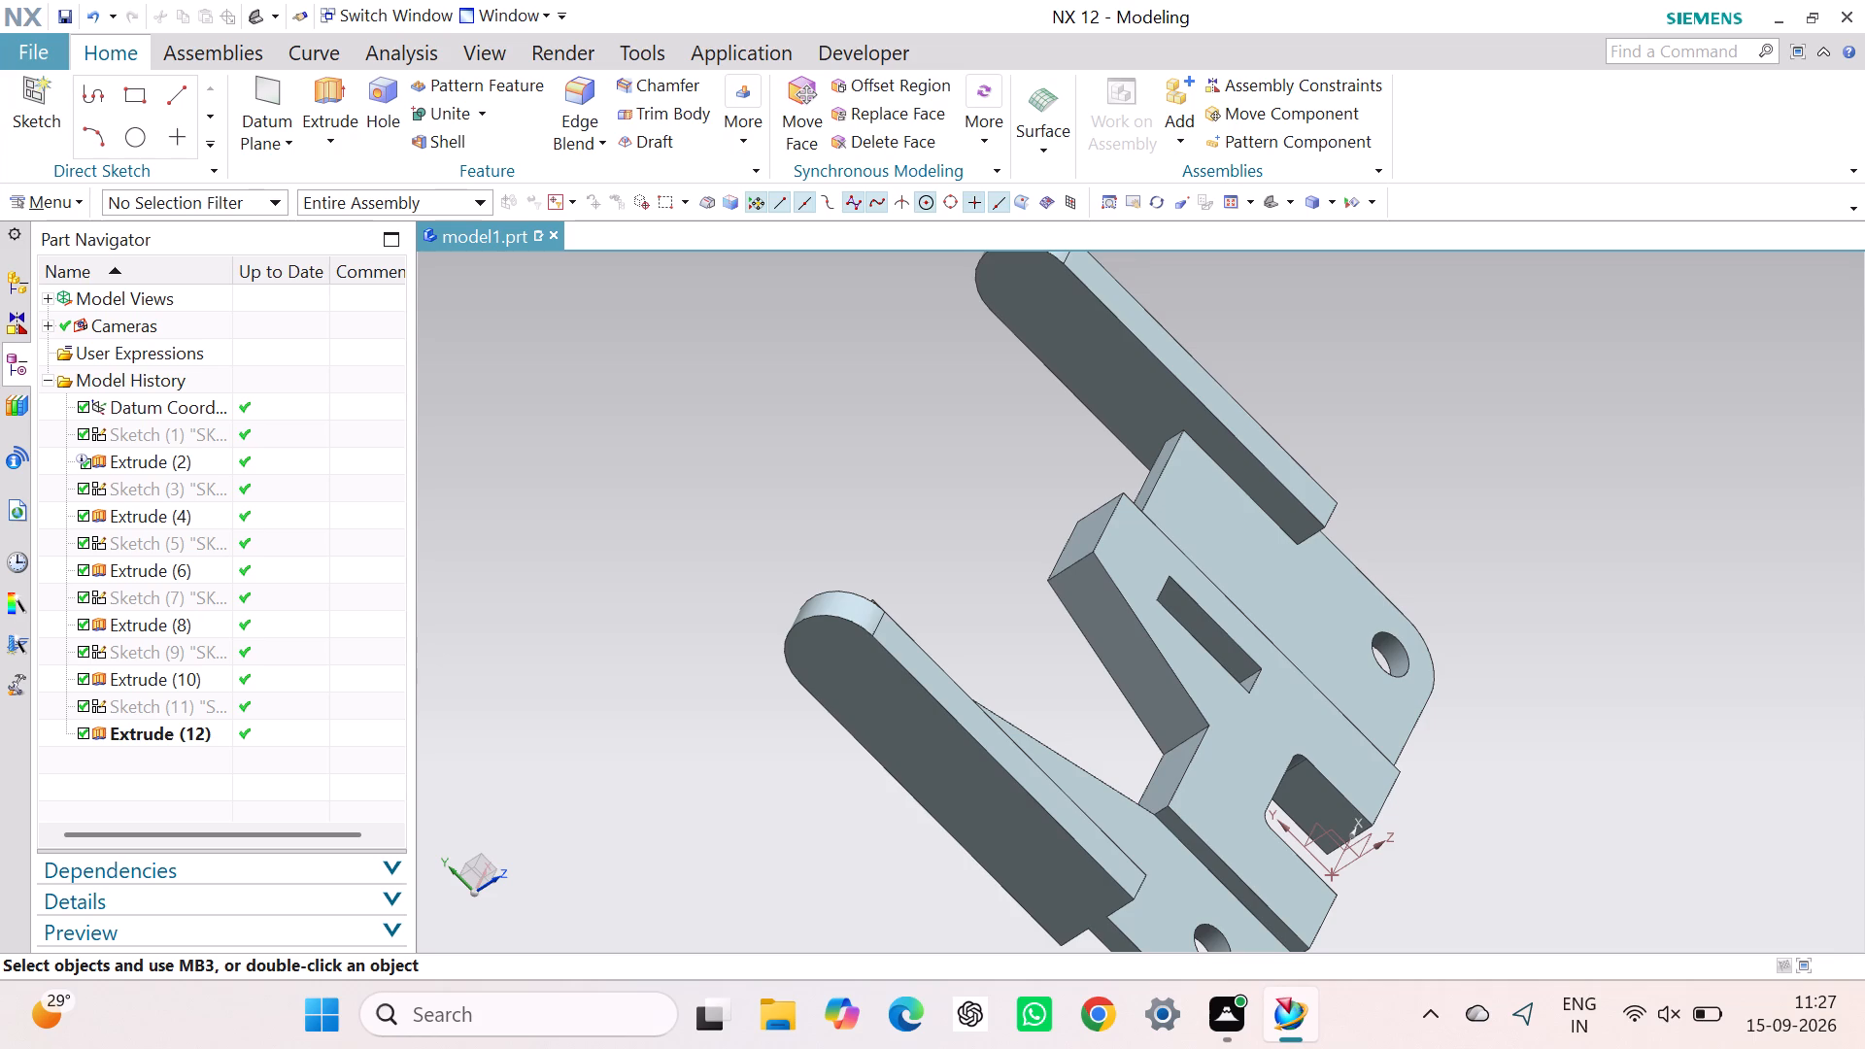
key("ctrl+alt+x")
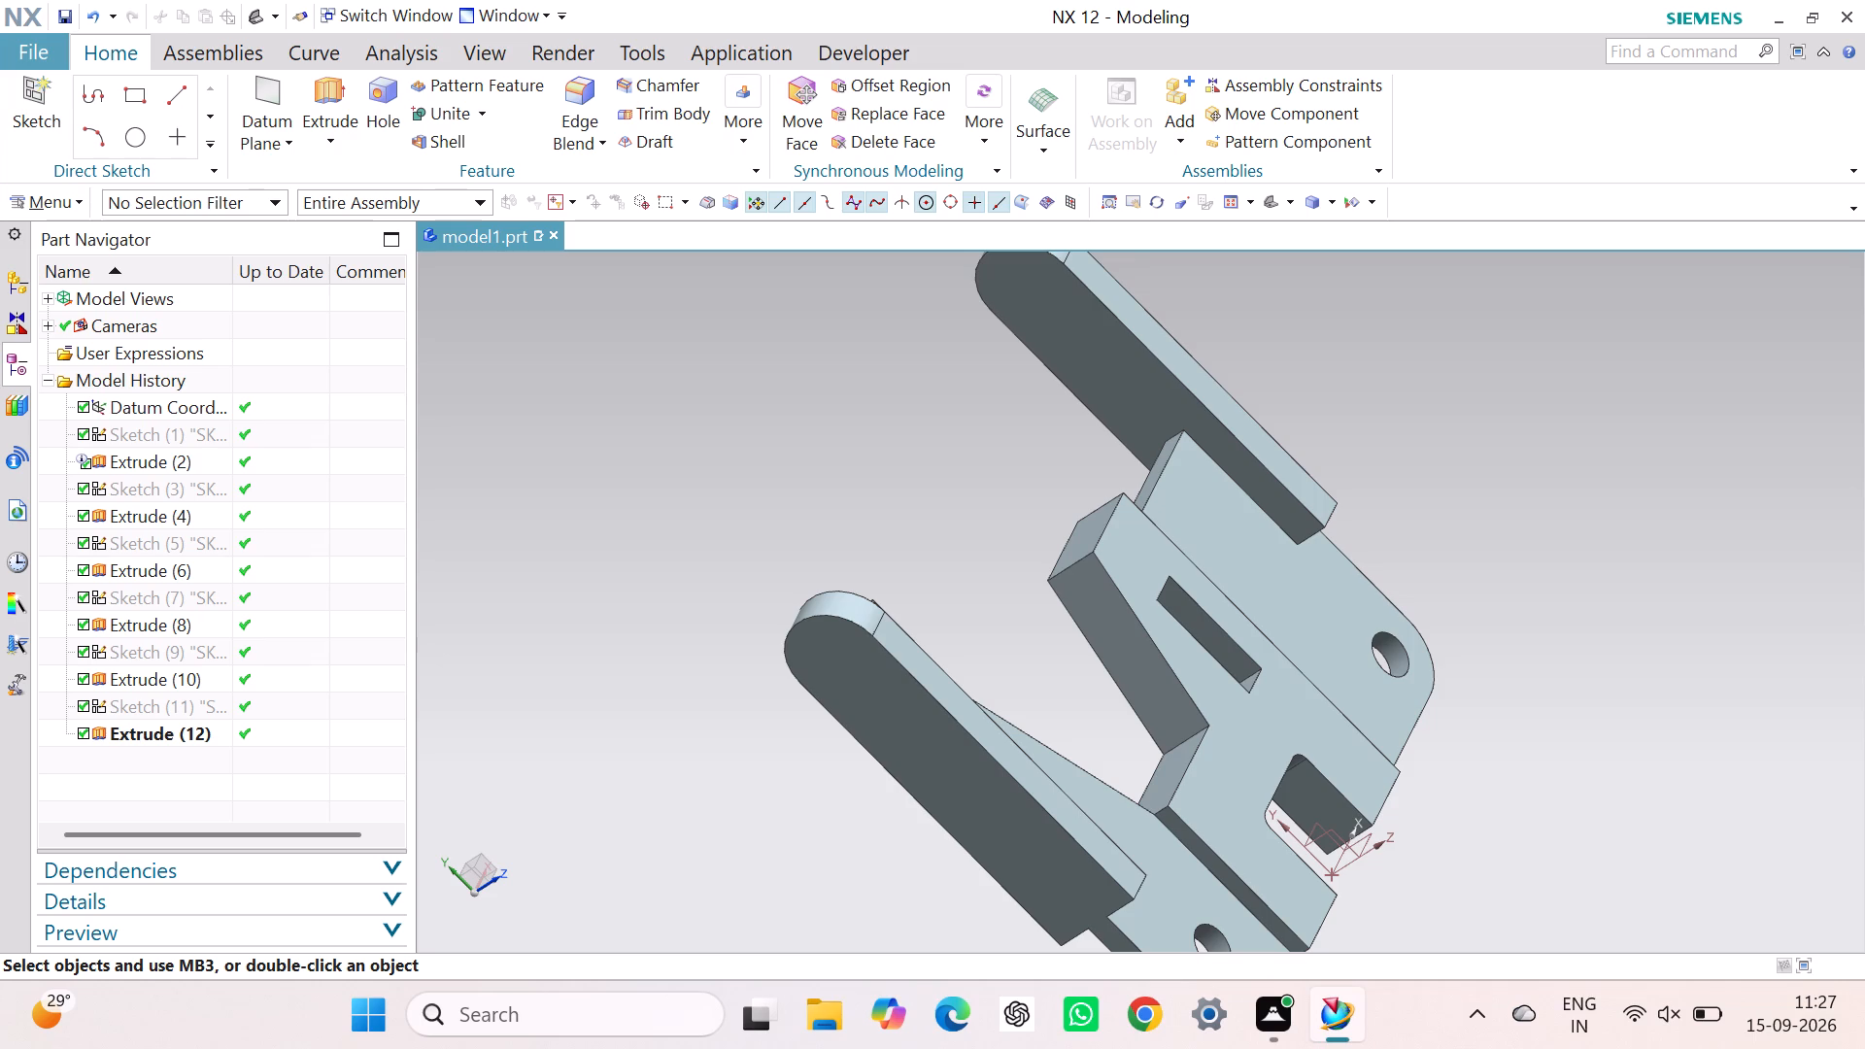
key("ctrl+alt+r")
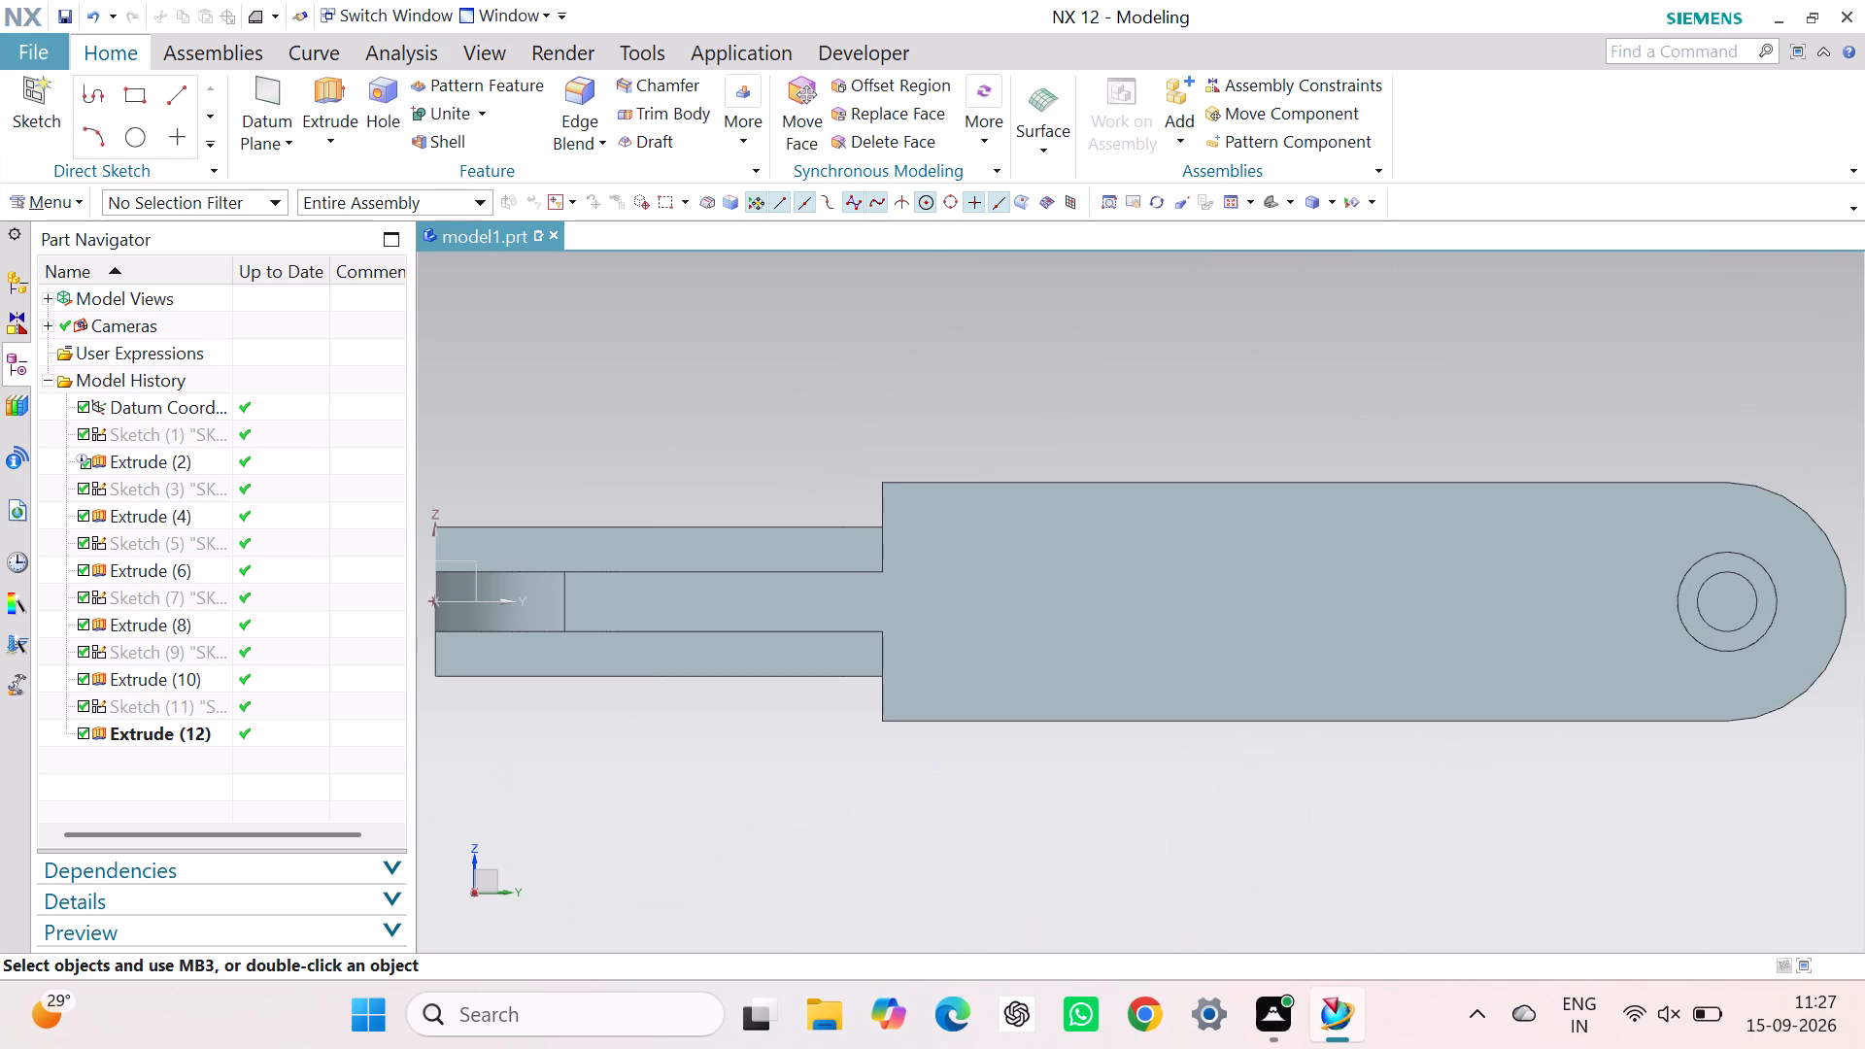
key("ctrl+alt+l")
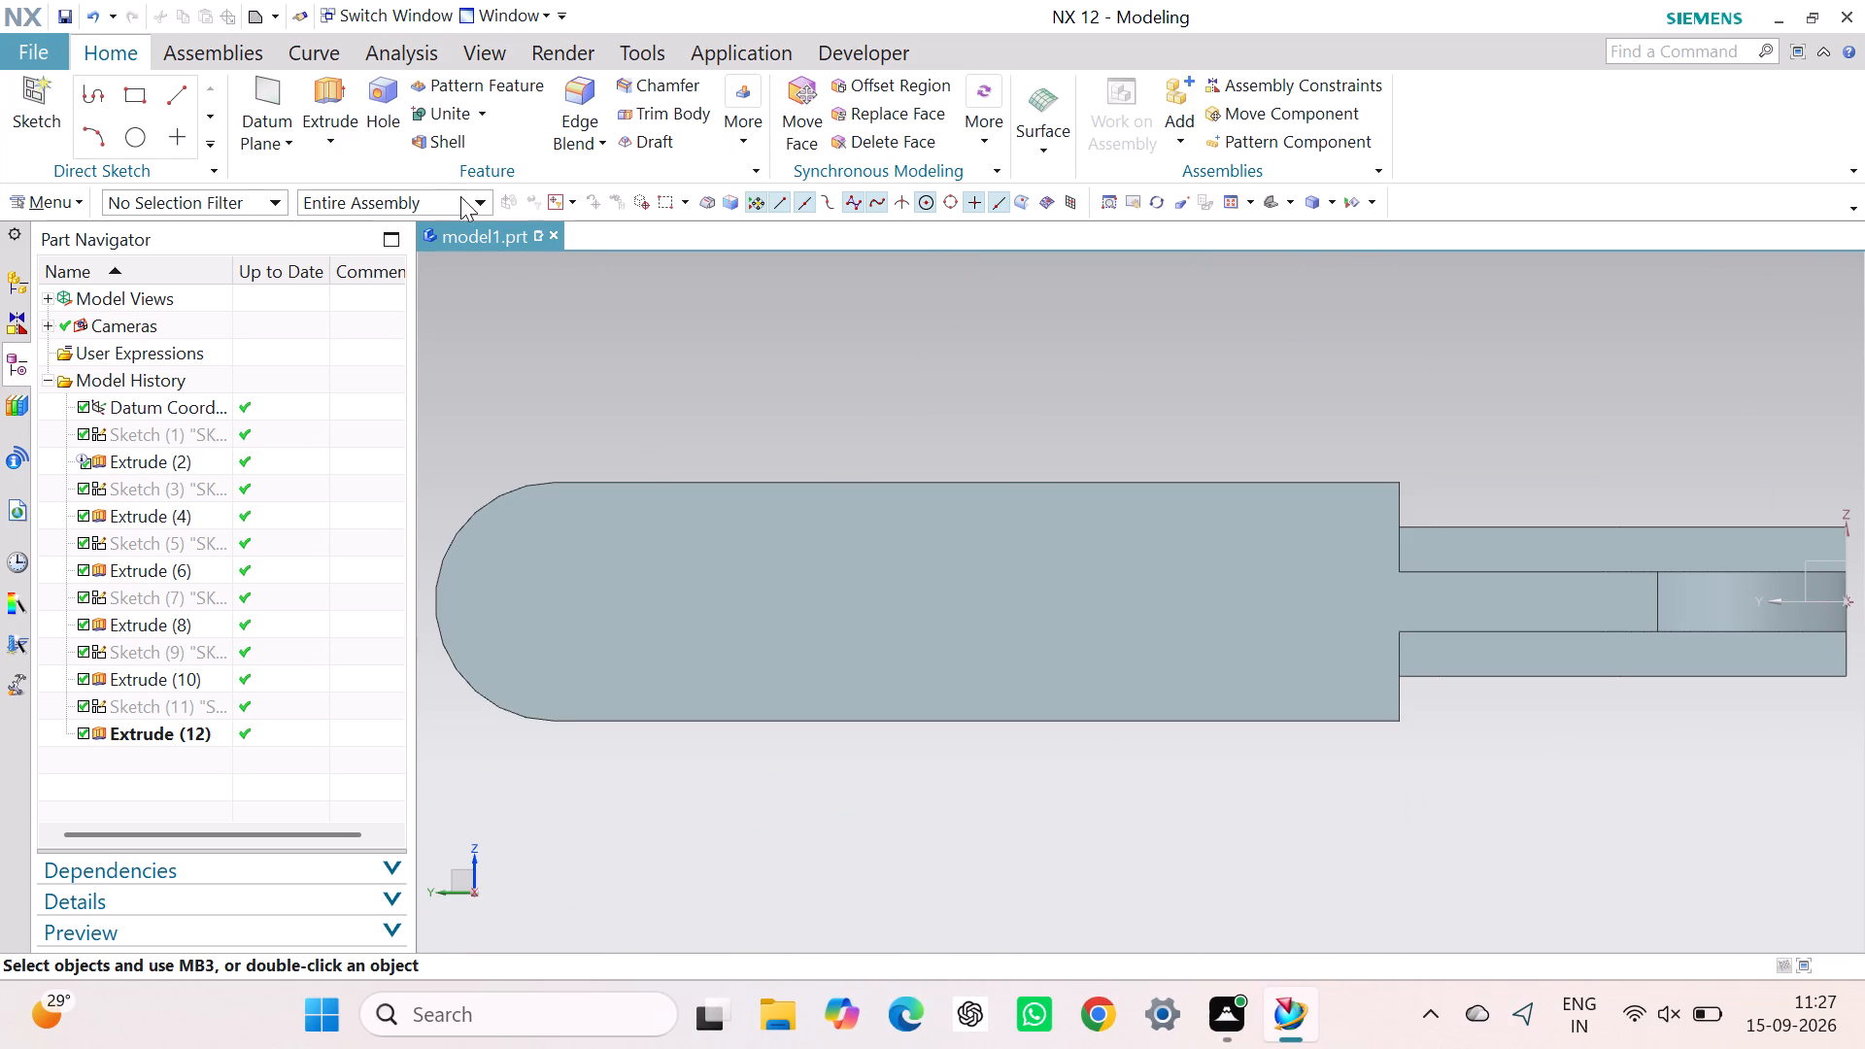
left_click(67, 203)
left_click(304, 228)
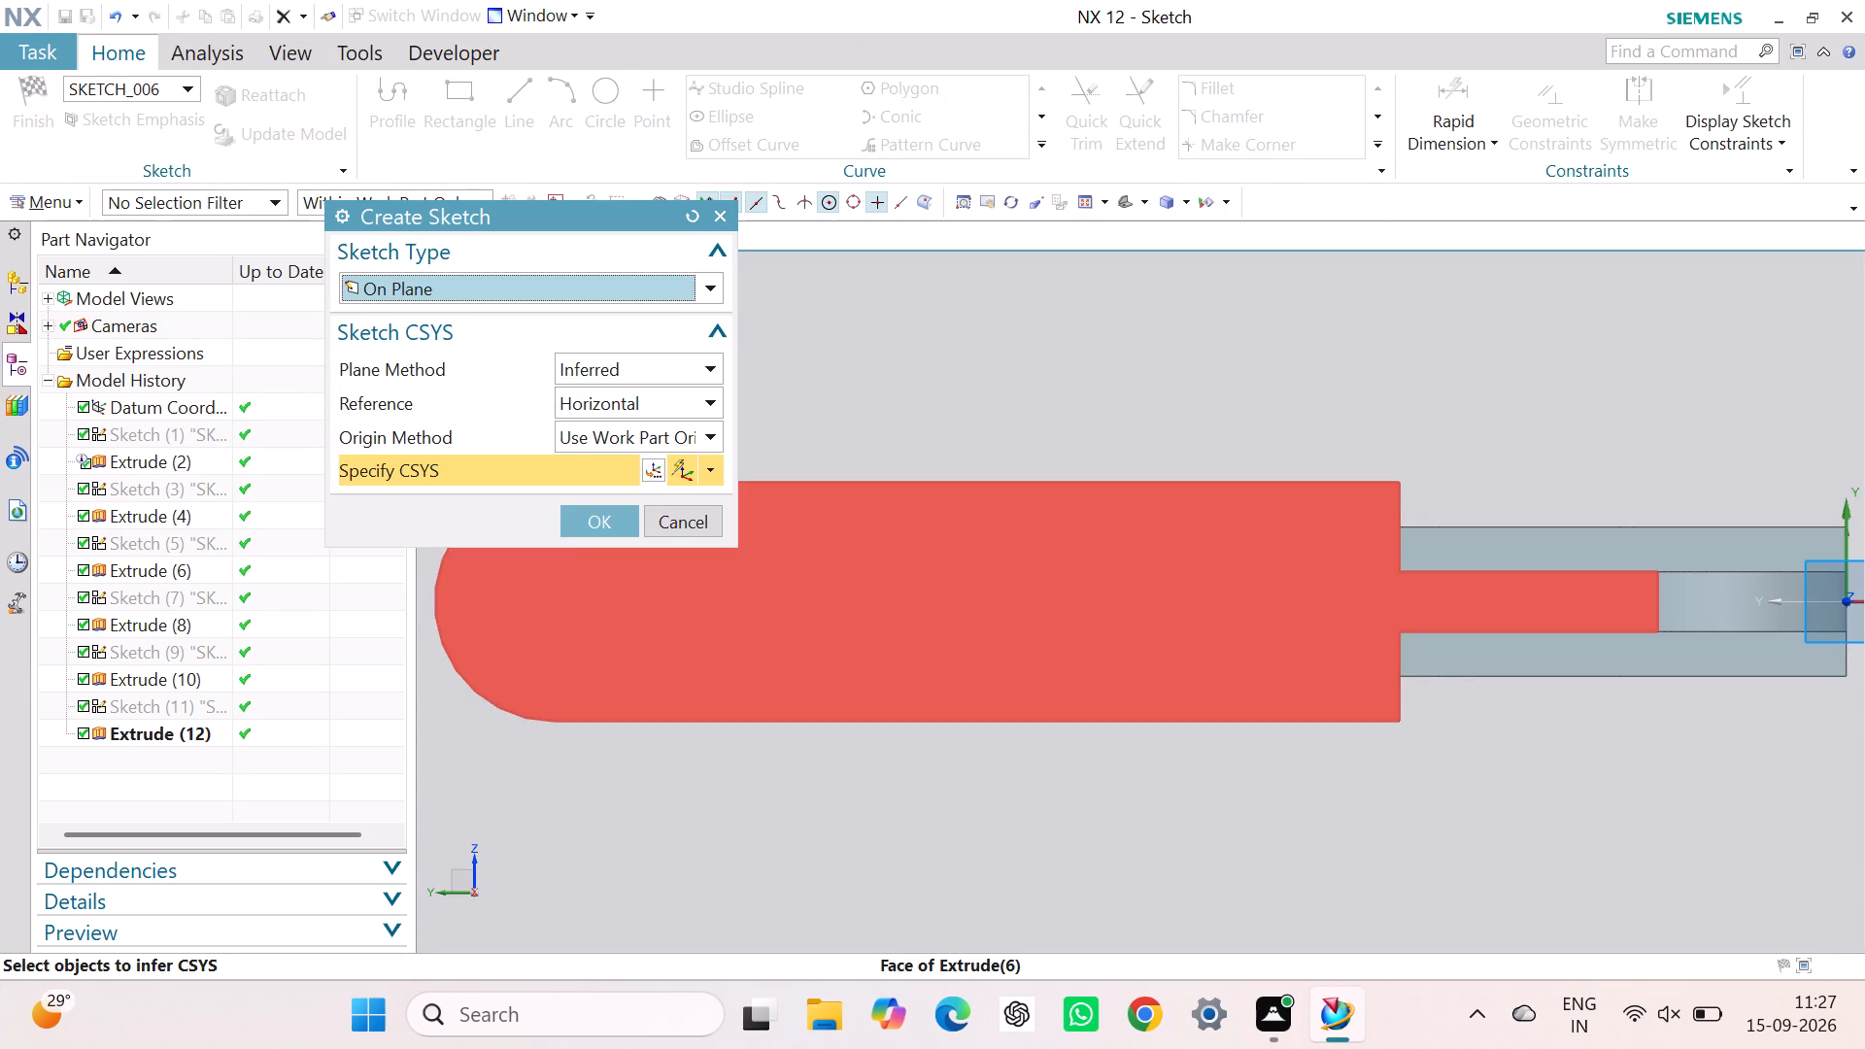
left_click(814, 558)
left_click(600, 518)
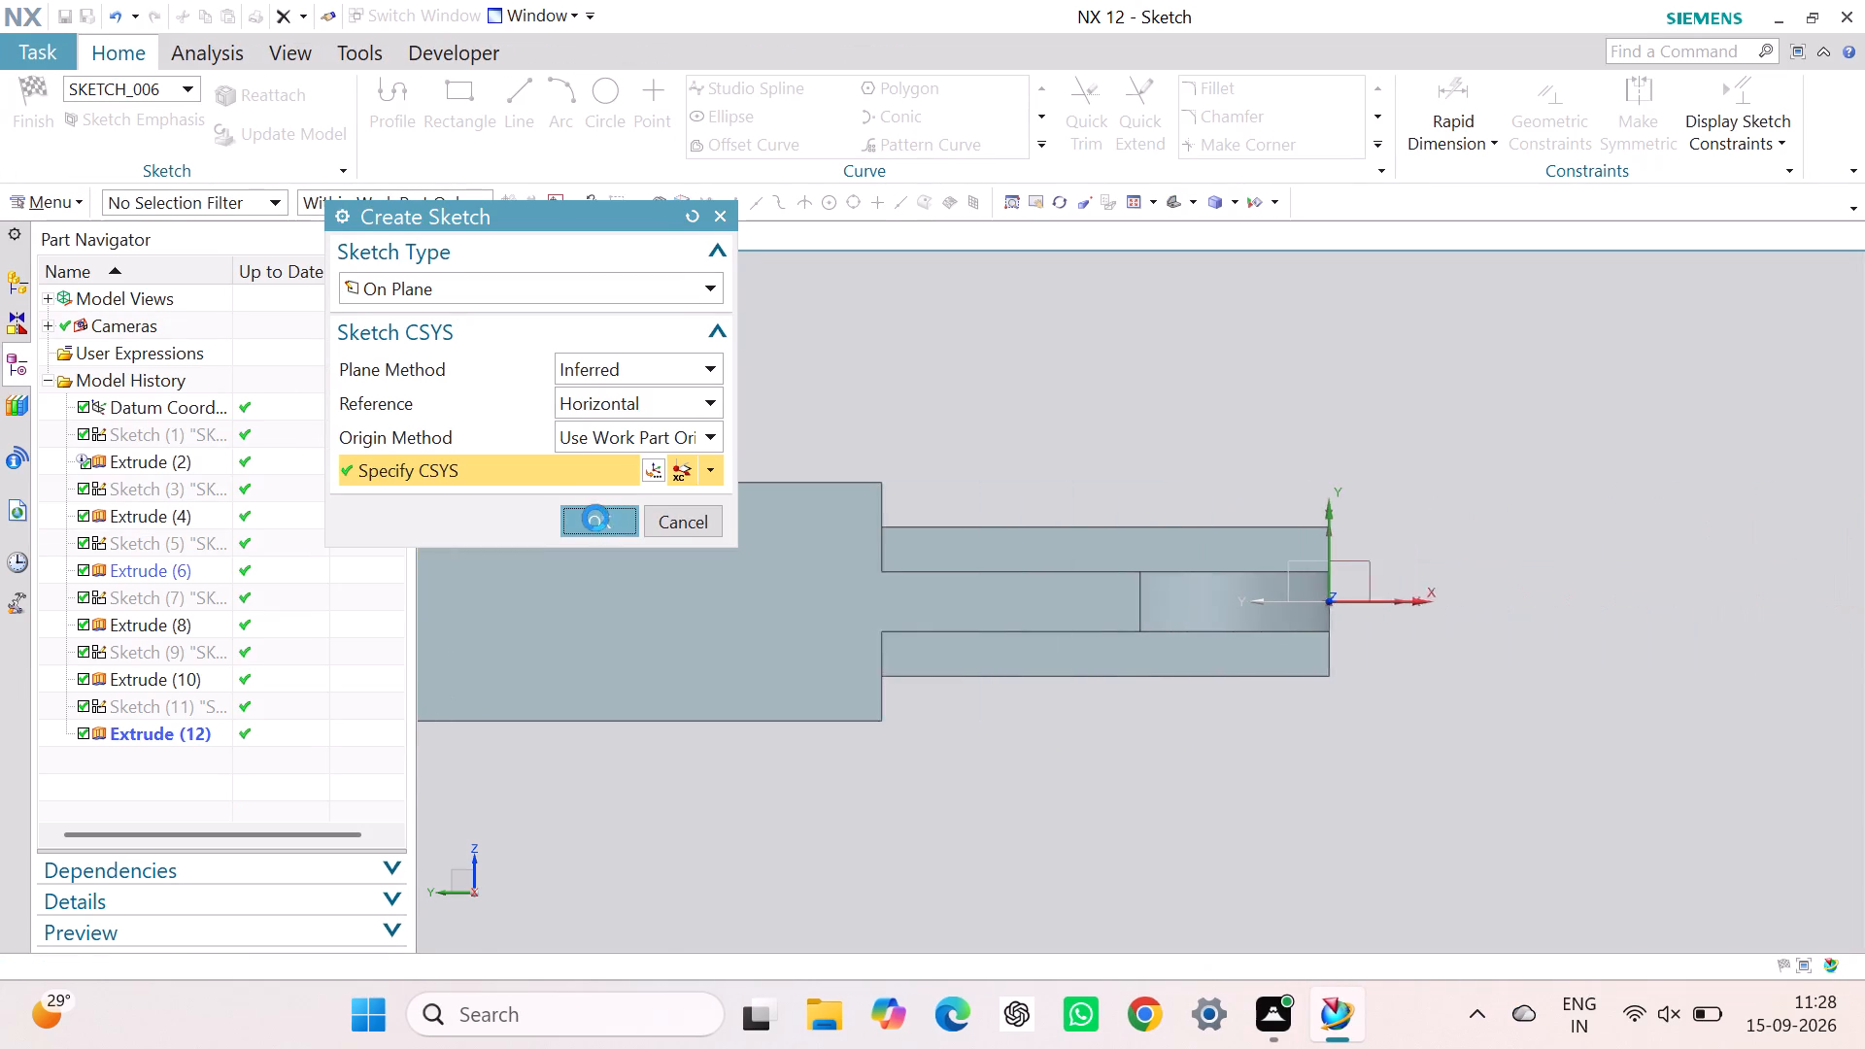
Draw an 8 mm diameter circle centred on the arc centre of the bar's rounded end.
scroll(841, 608, "up", 3)
scroll(831, 585, "down", 9)
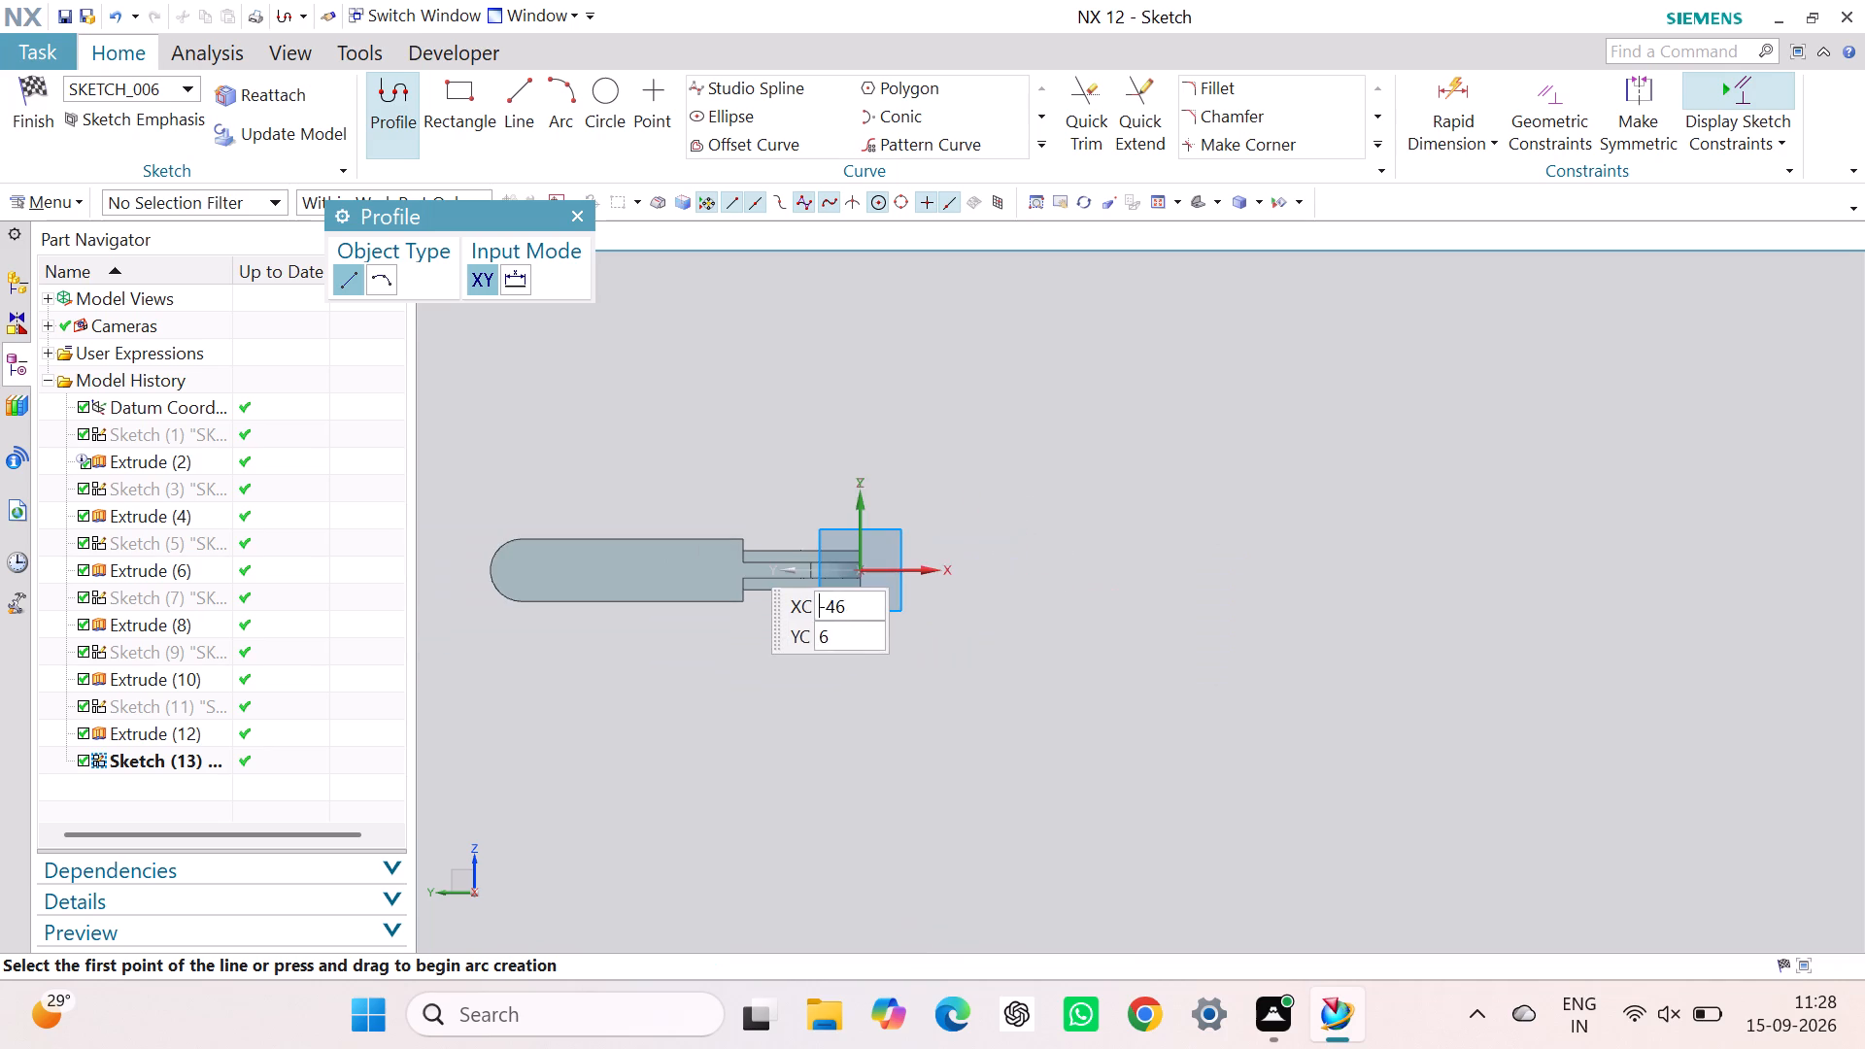
middle_click_drag(739, 555, 1310, 563)
right_click_drag(739, 555, 1310, 564)
scroll(1194, 527, "up", 2)
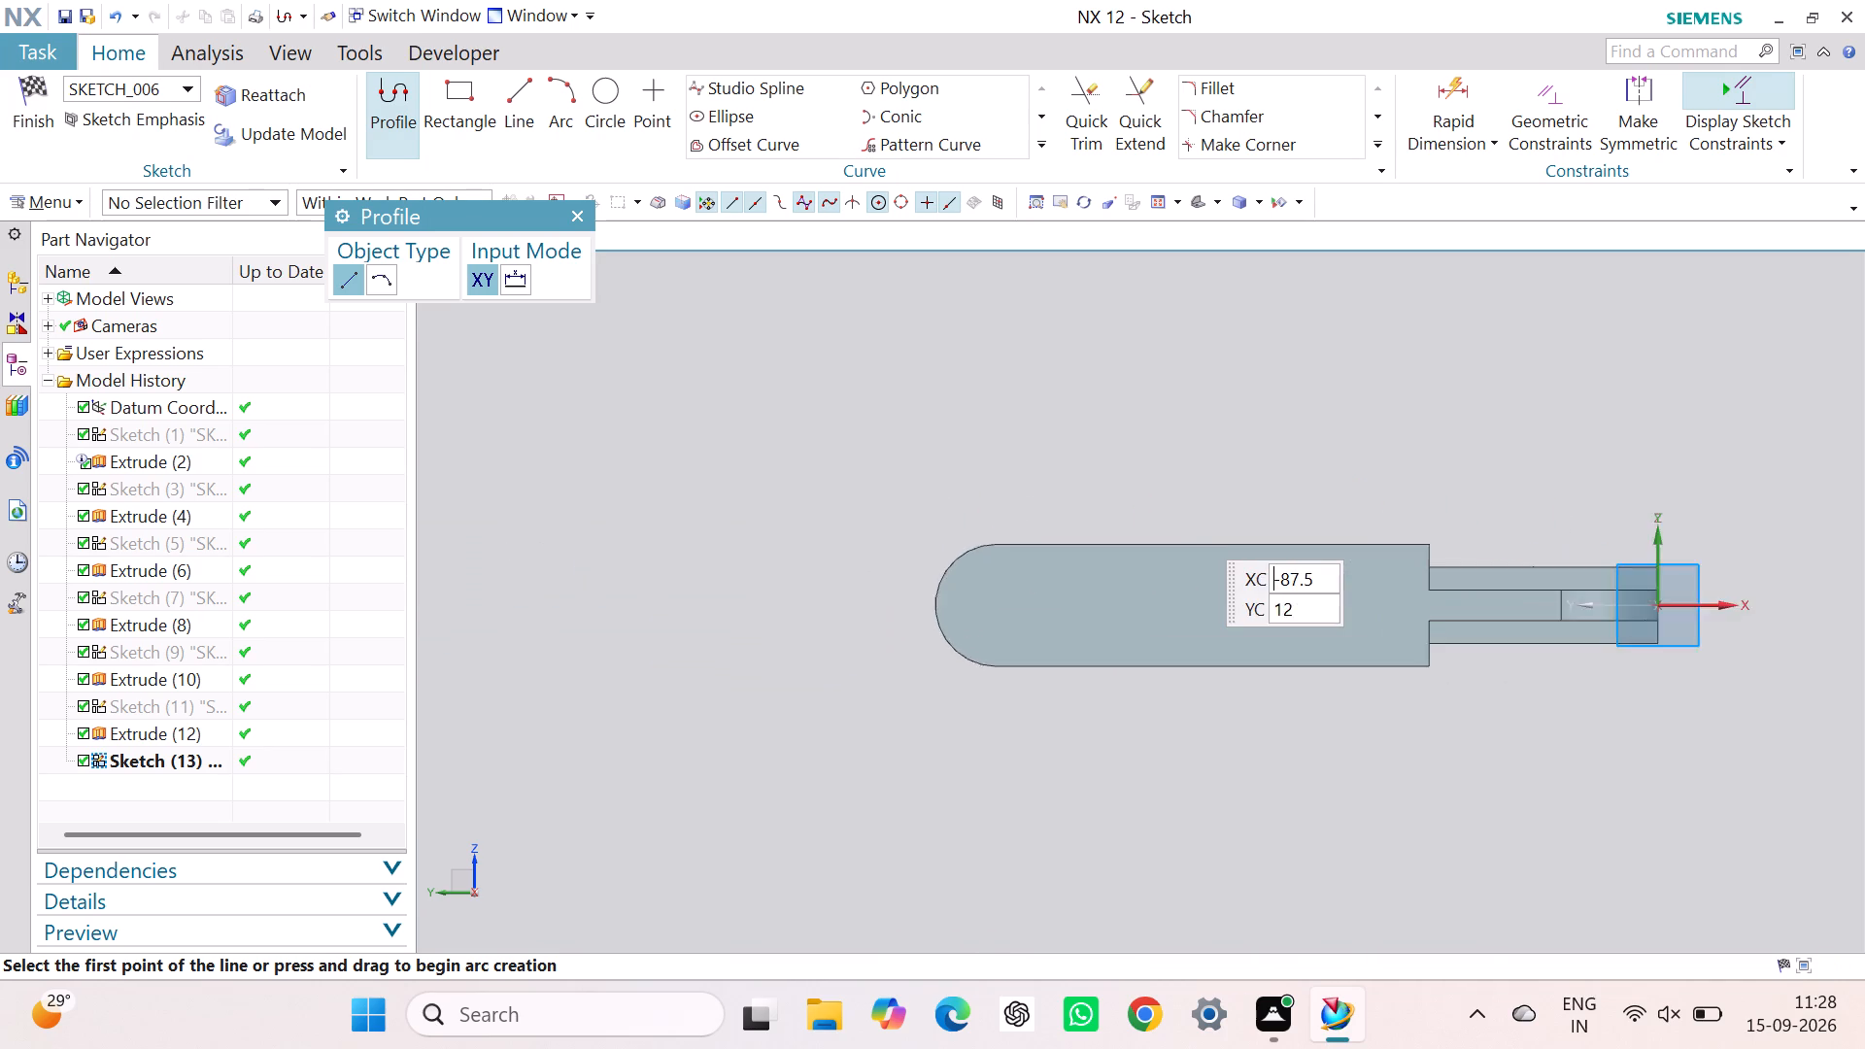
scroll(1194, 527, "up", 5)
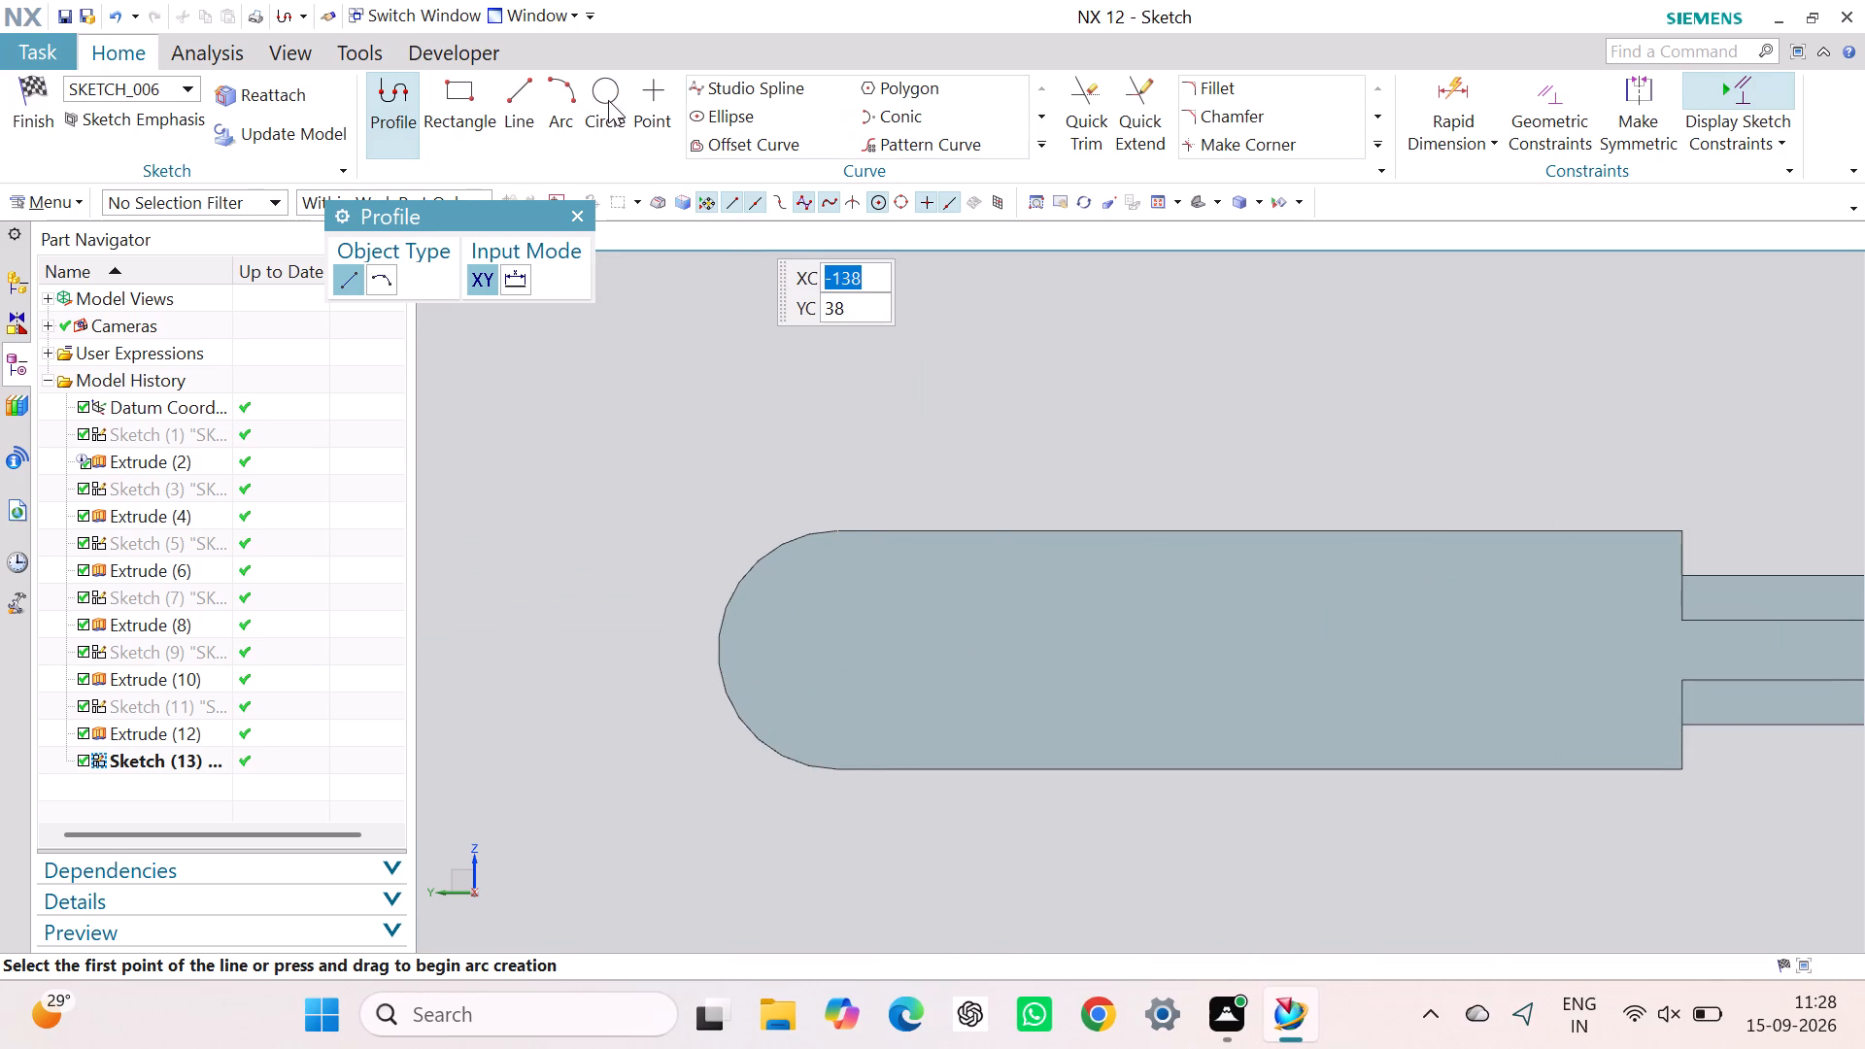
left_click(606, 99)
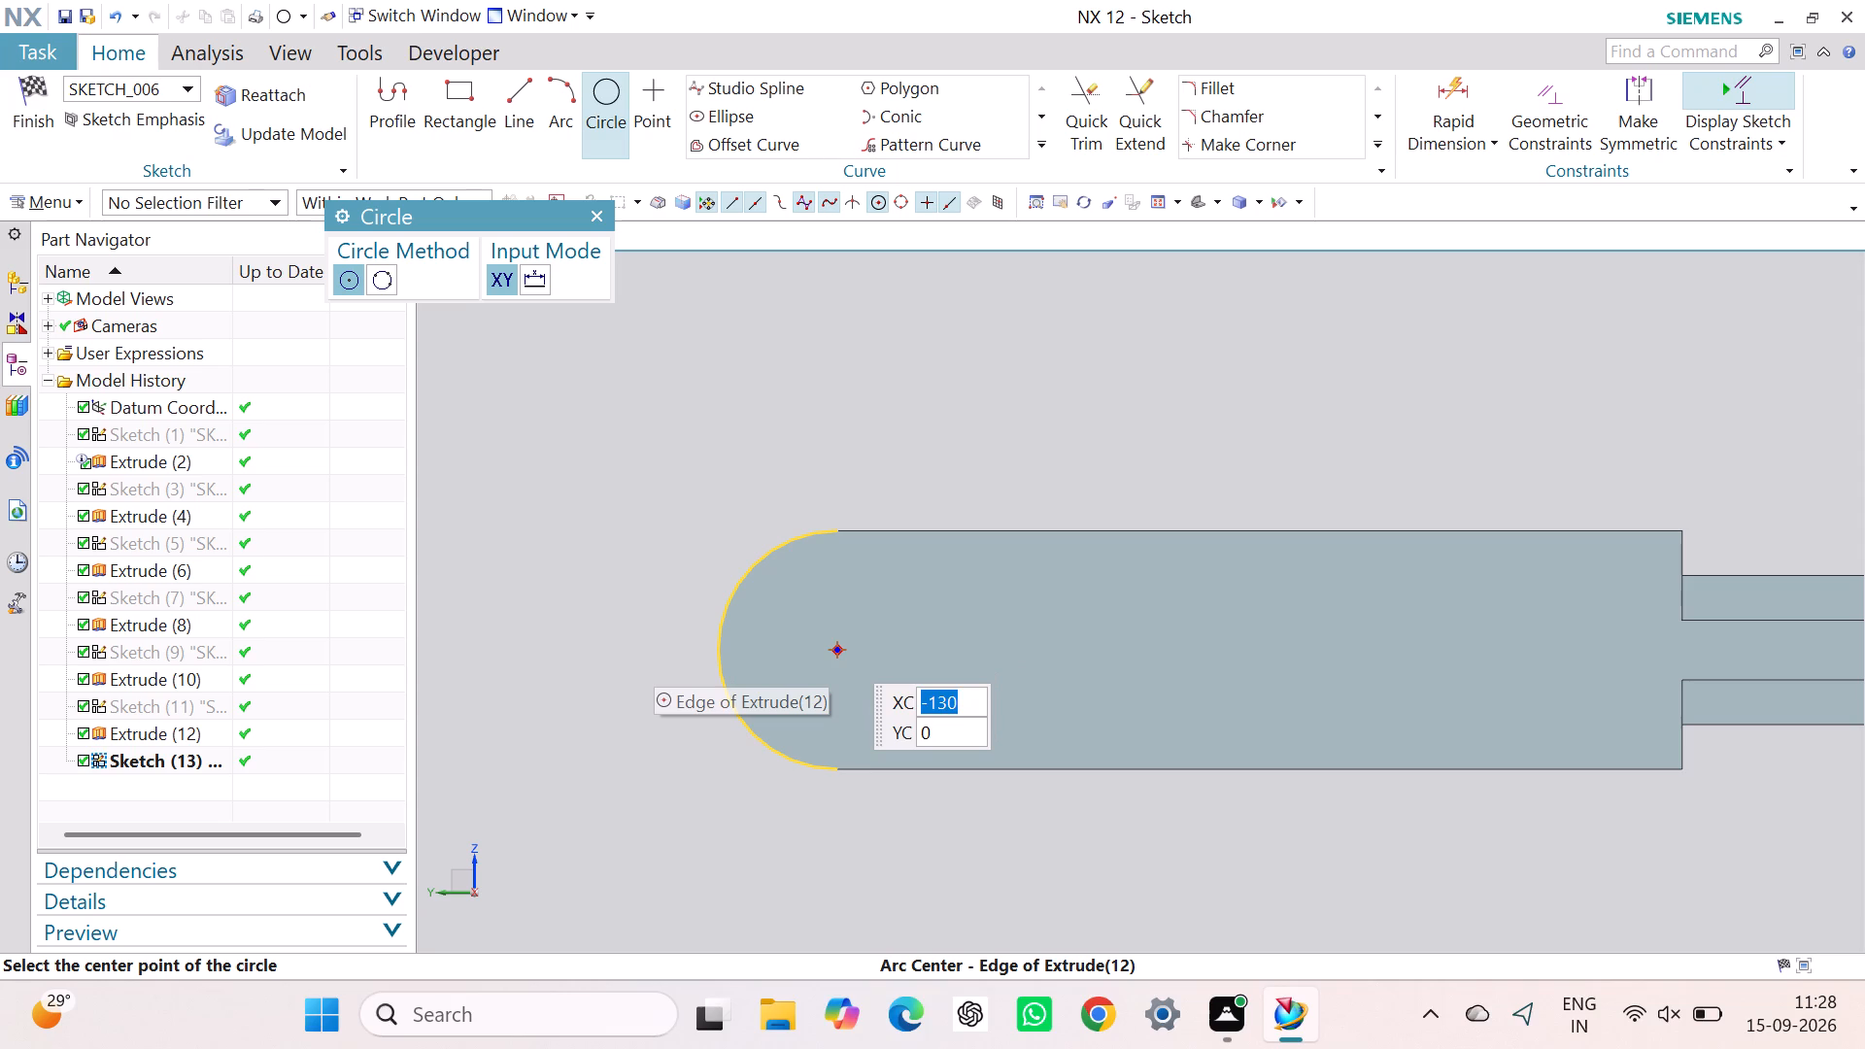
left_click(838, 647)
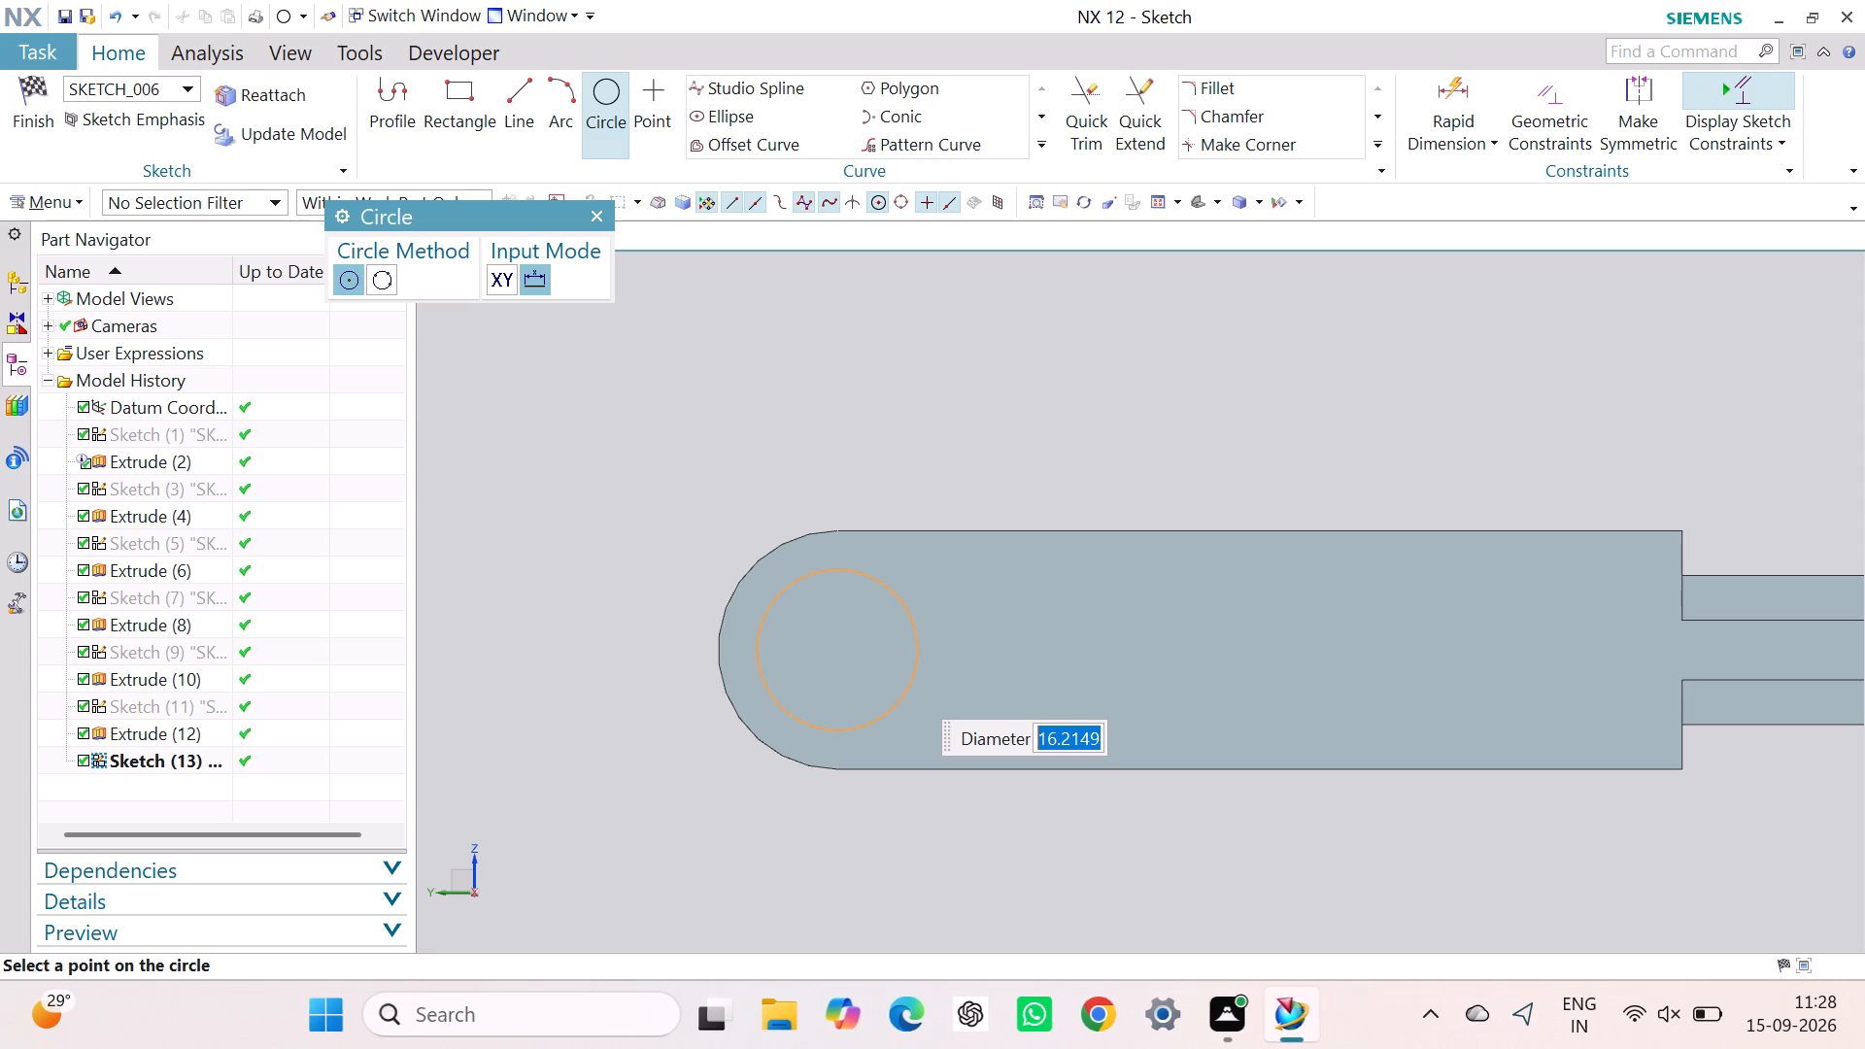
key("1")
key("8")
key("Return")
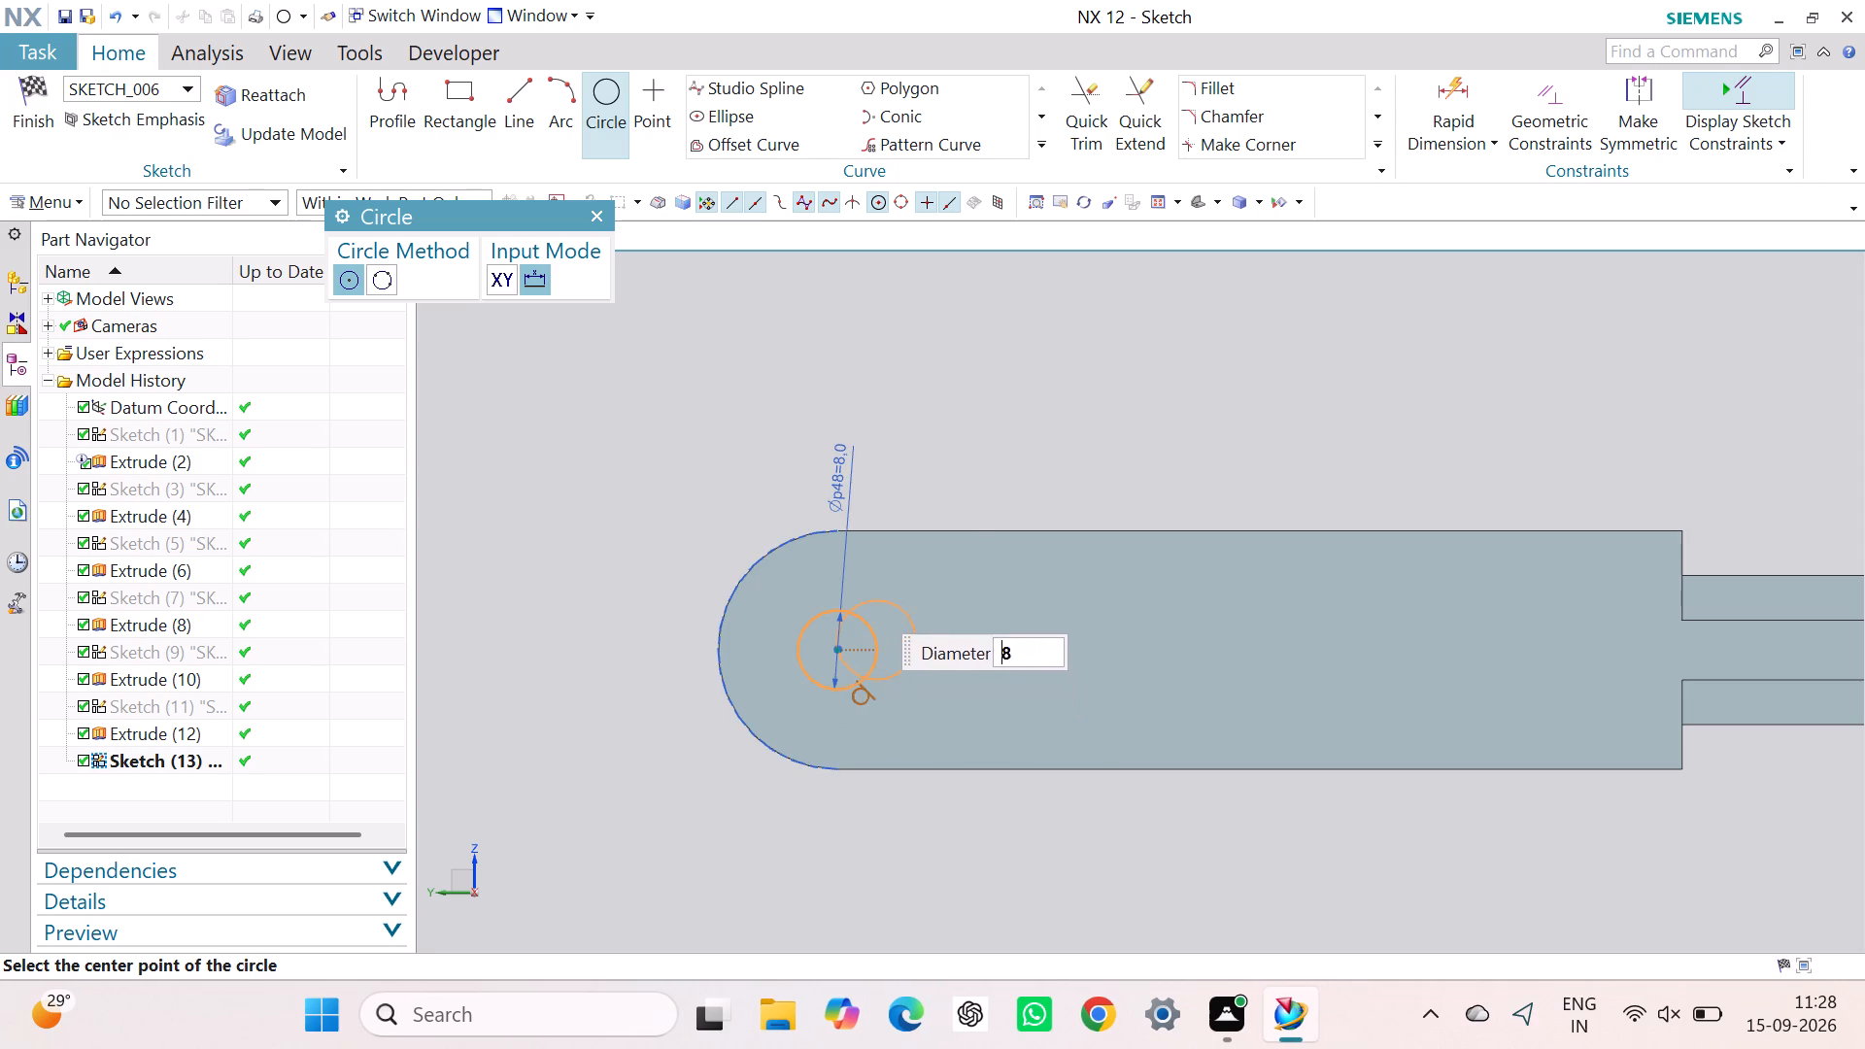
key("Escape")
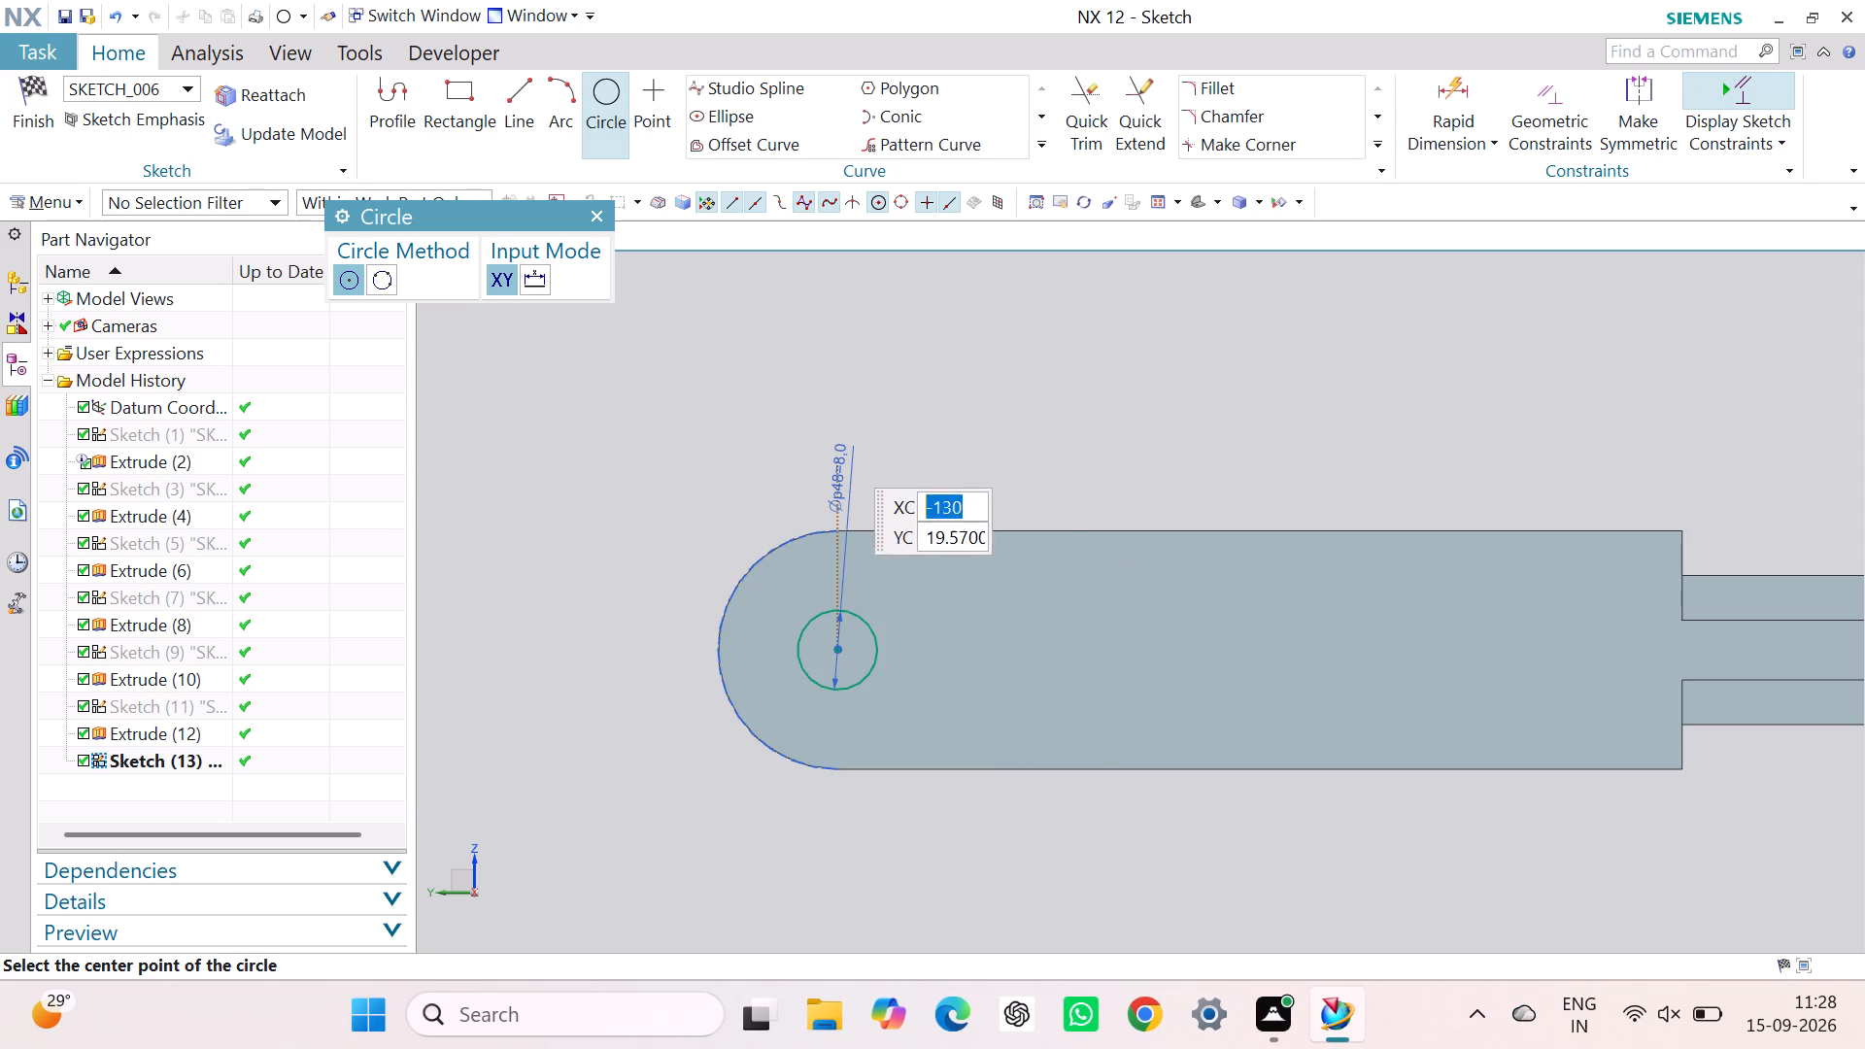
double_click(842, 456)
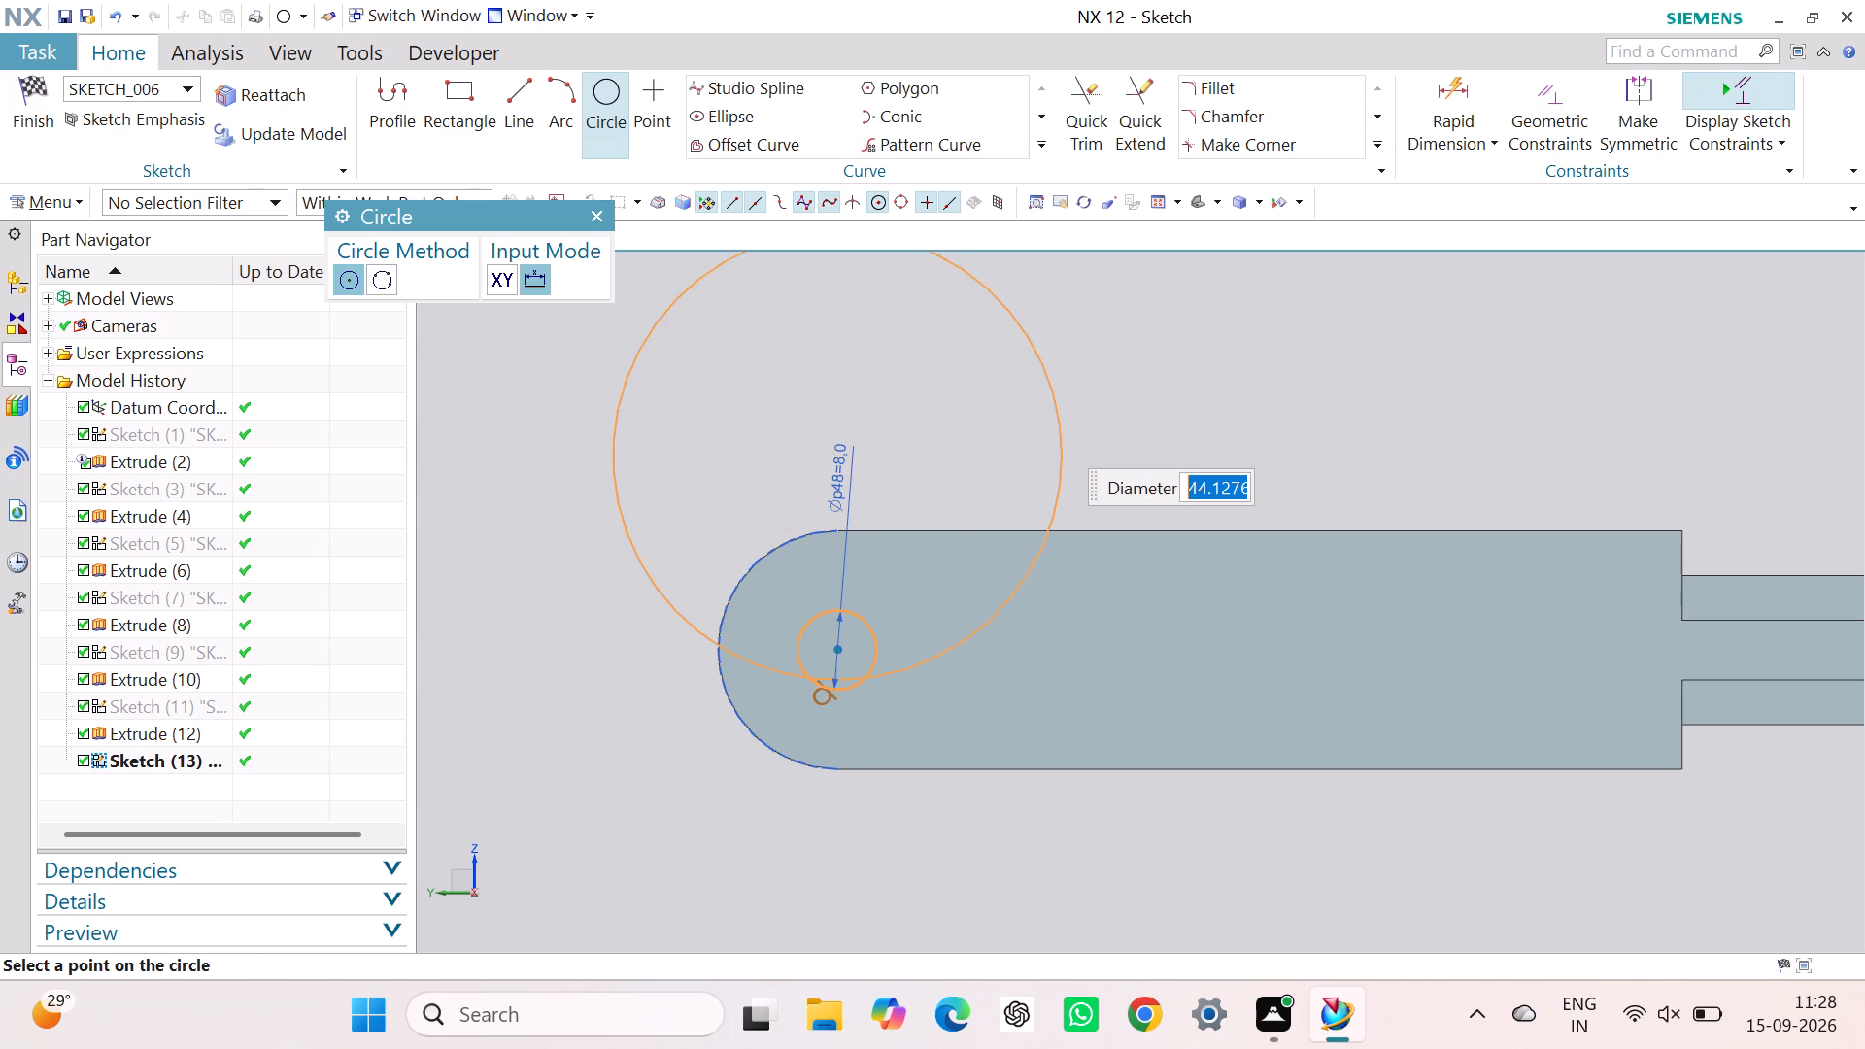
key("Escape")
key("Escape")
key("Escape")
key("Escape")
Set the circle's diameter dimension p48 to 18 mm and finish the sketch.
double_click(844, 475)
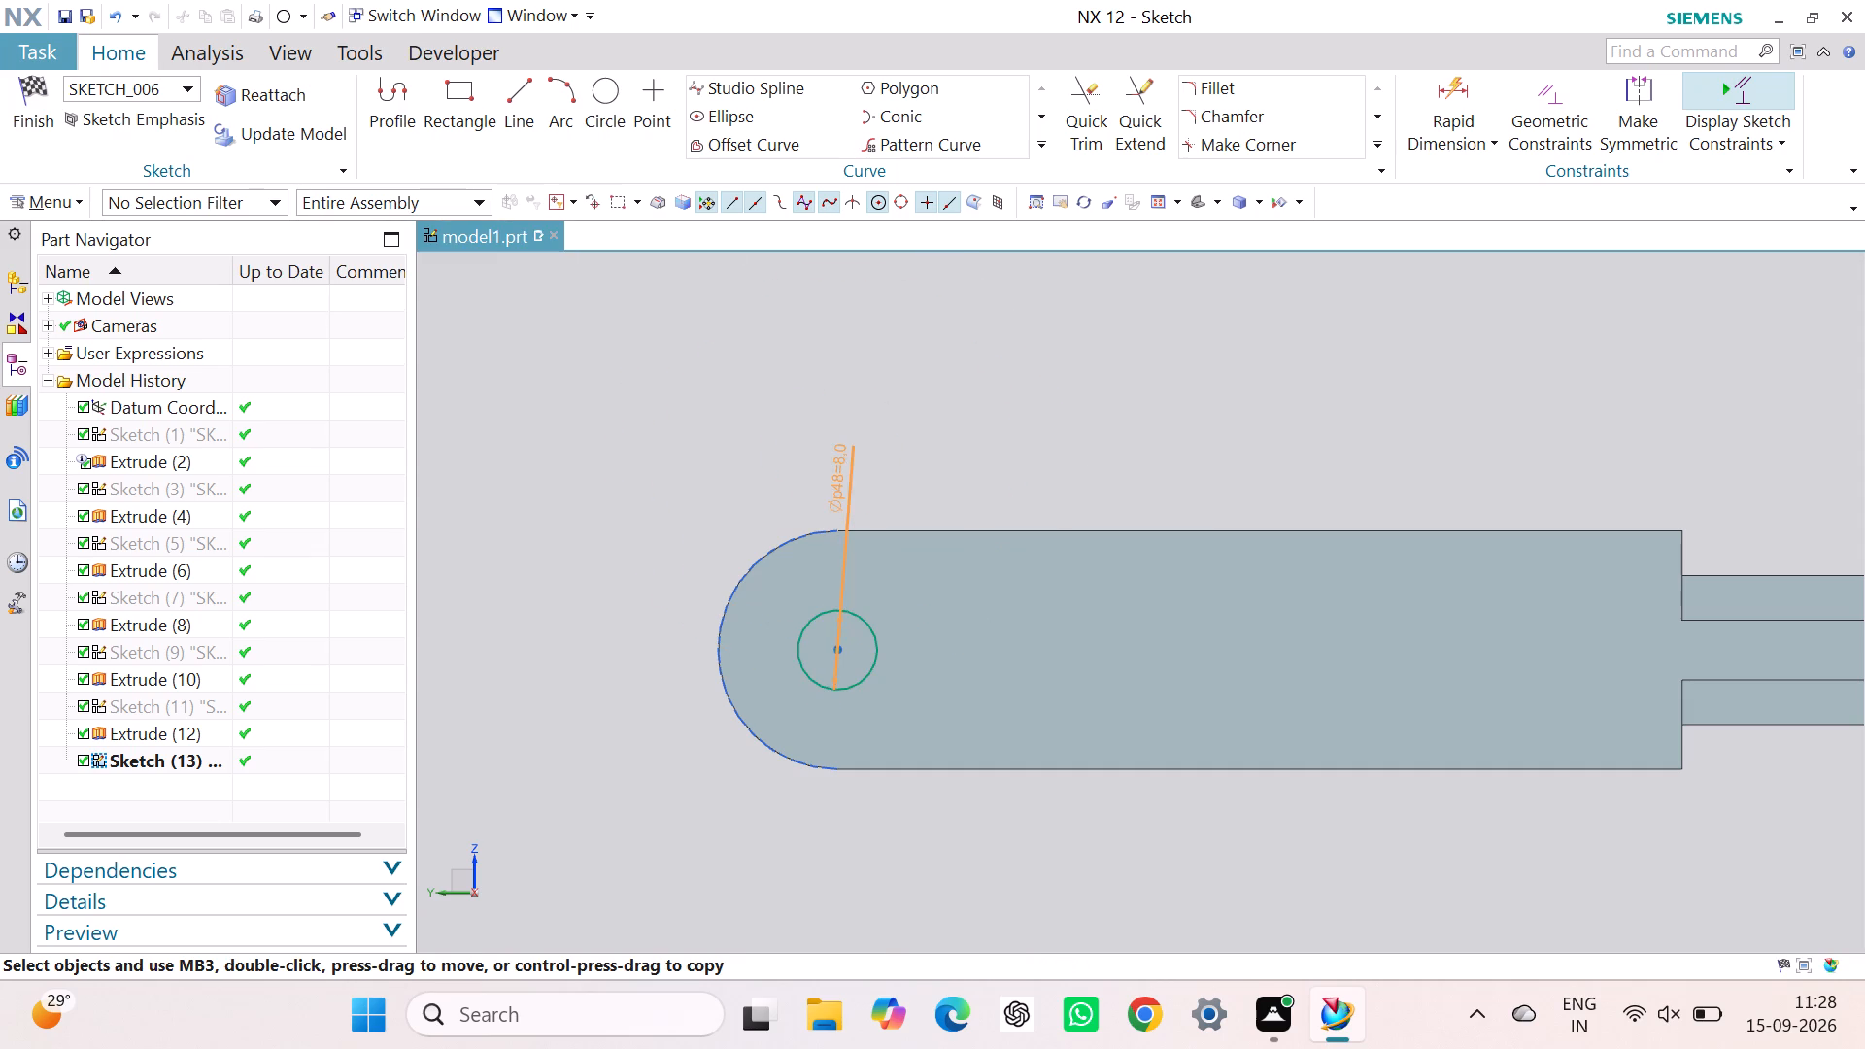
key("1")
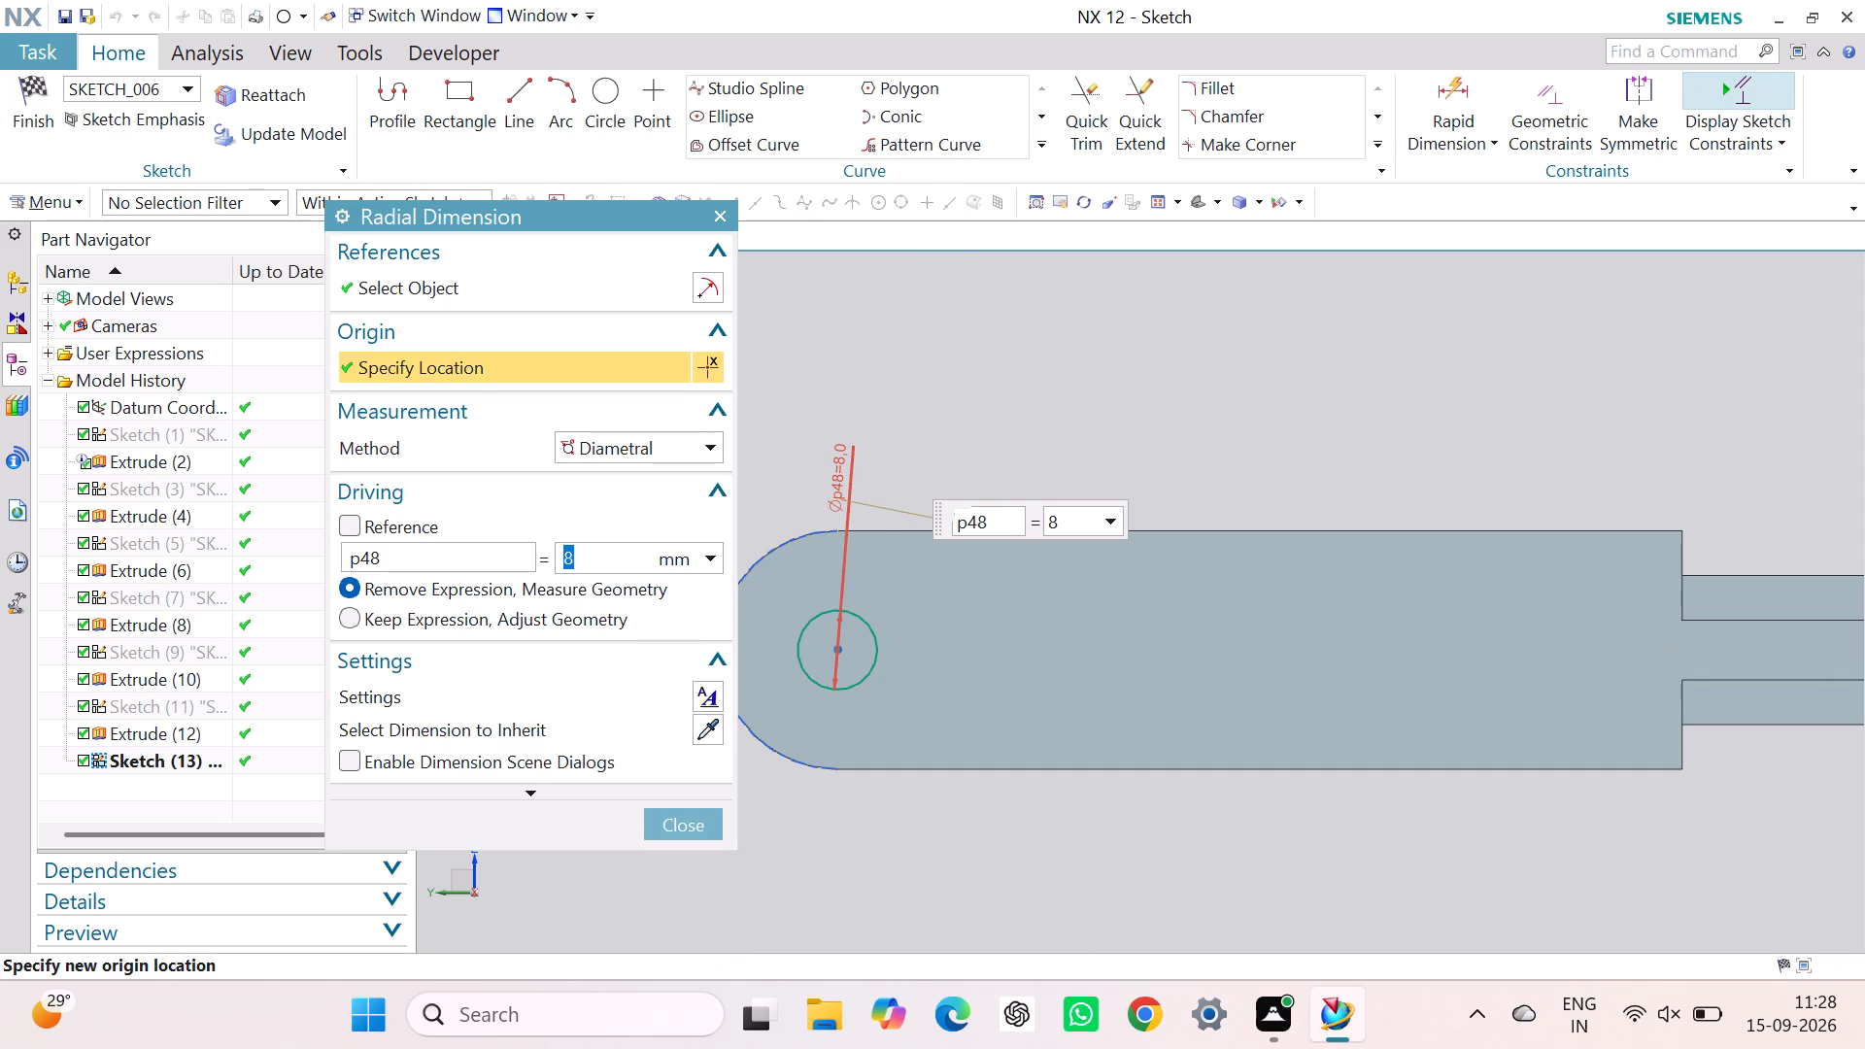
key("8")
key("Return")
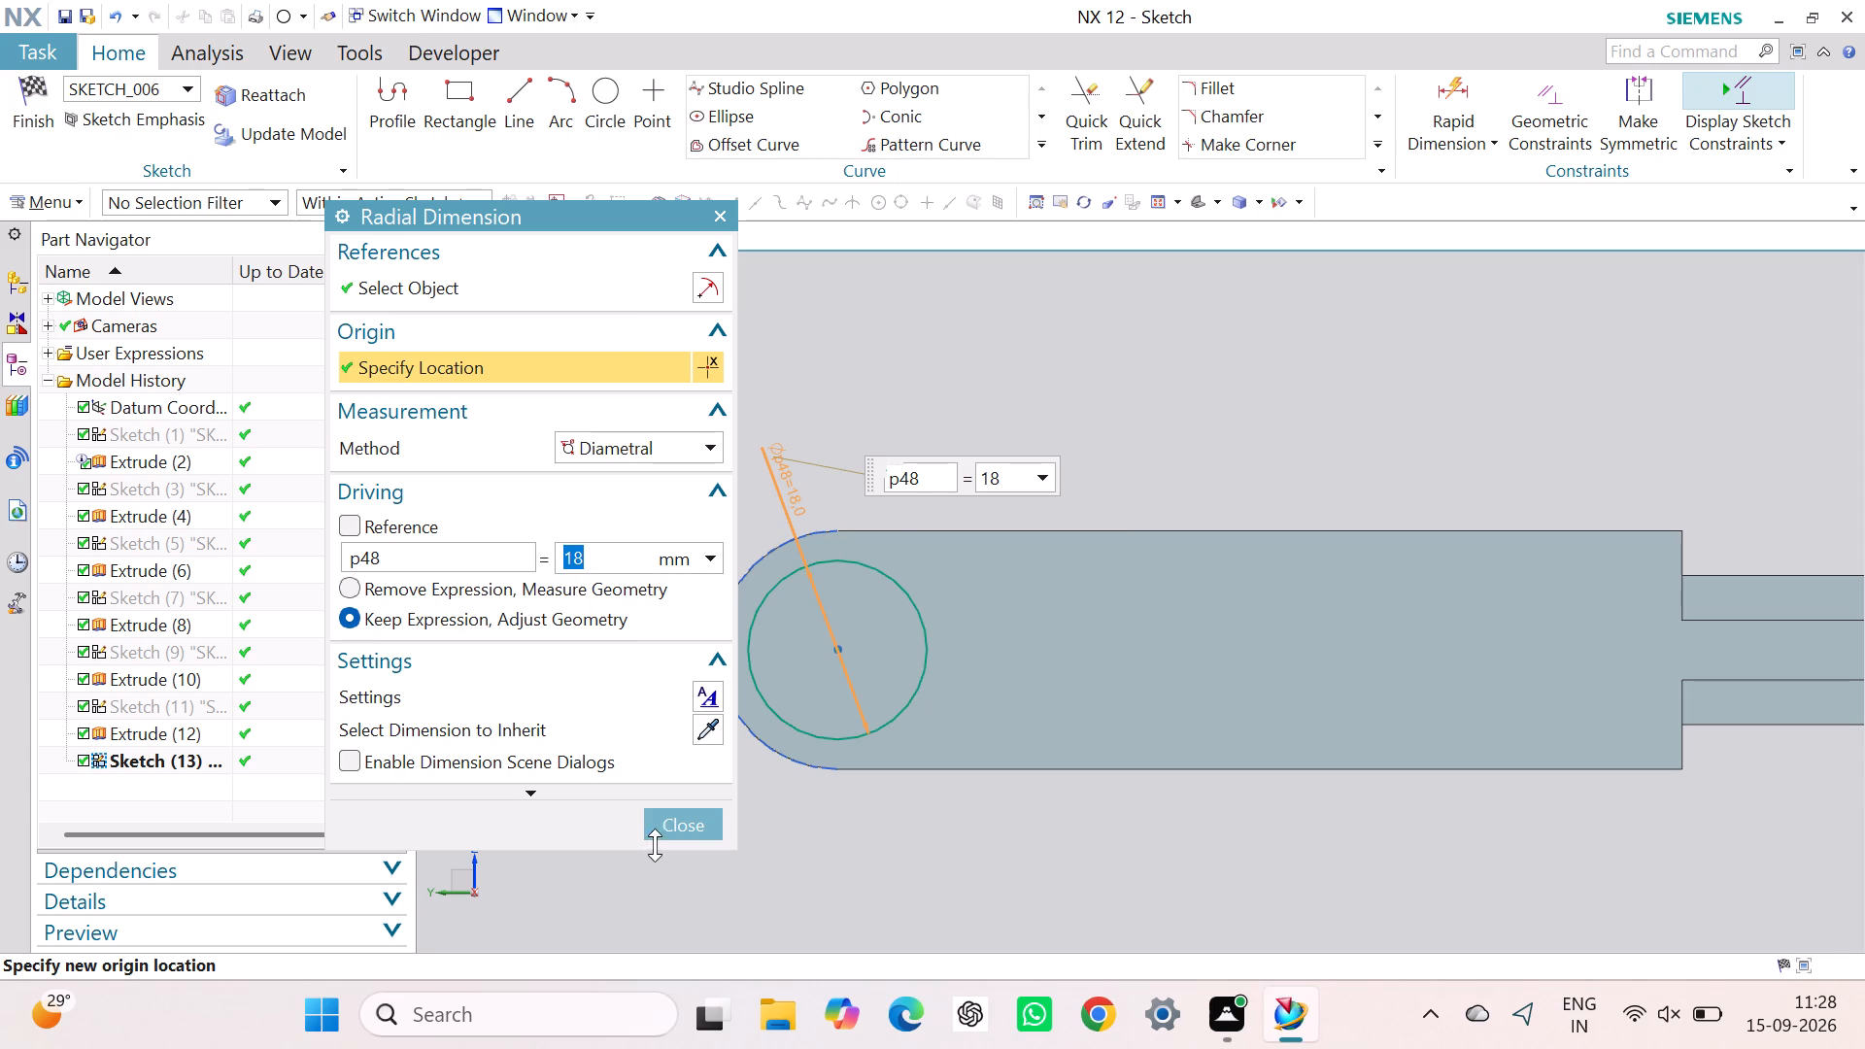
left_click(673, 828)
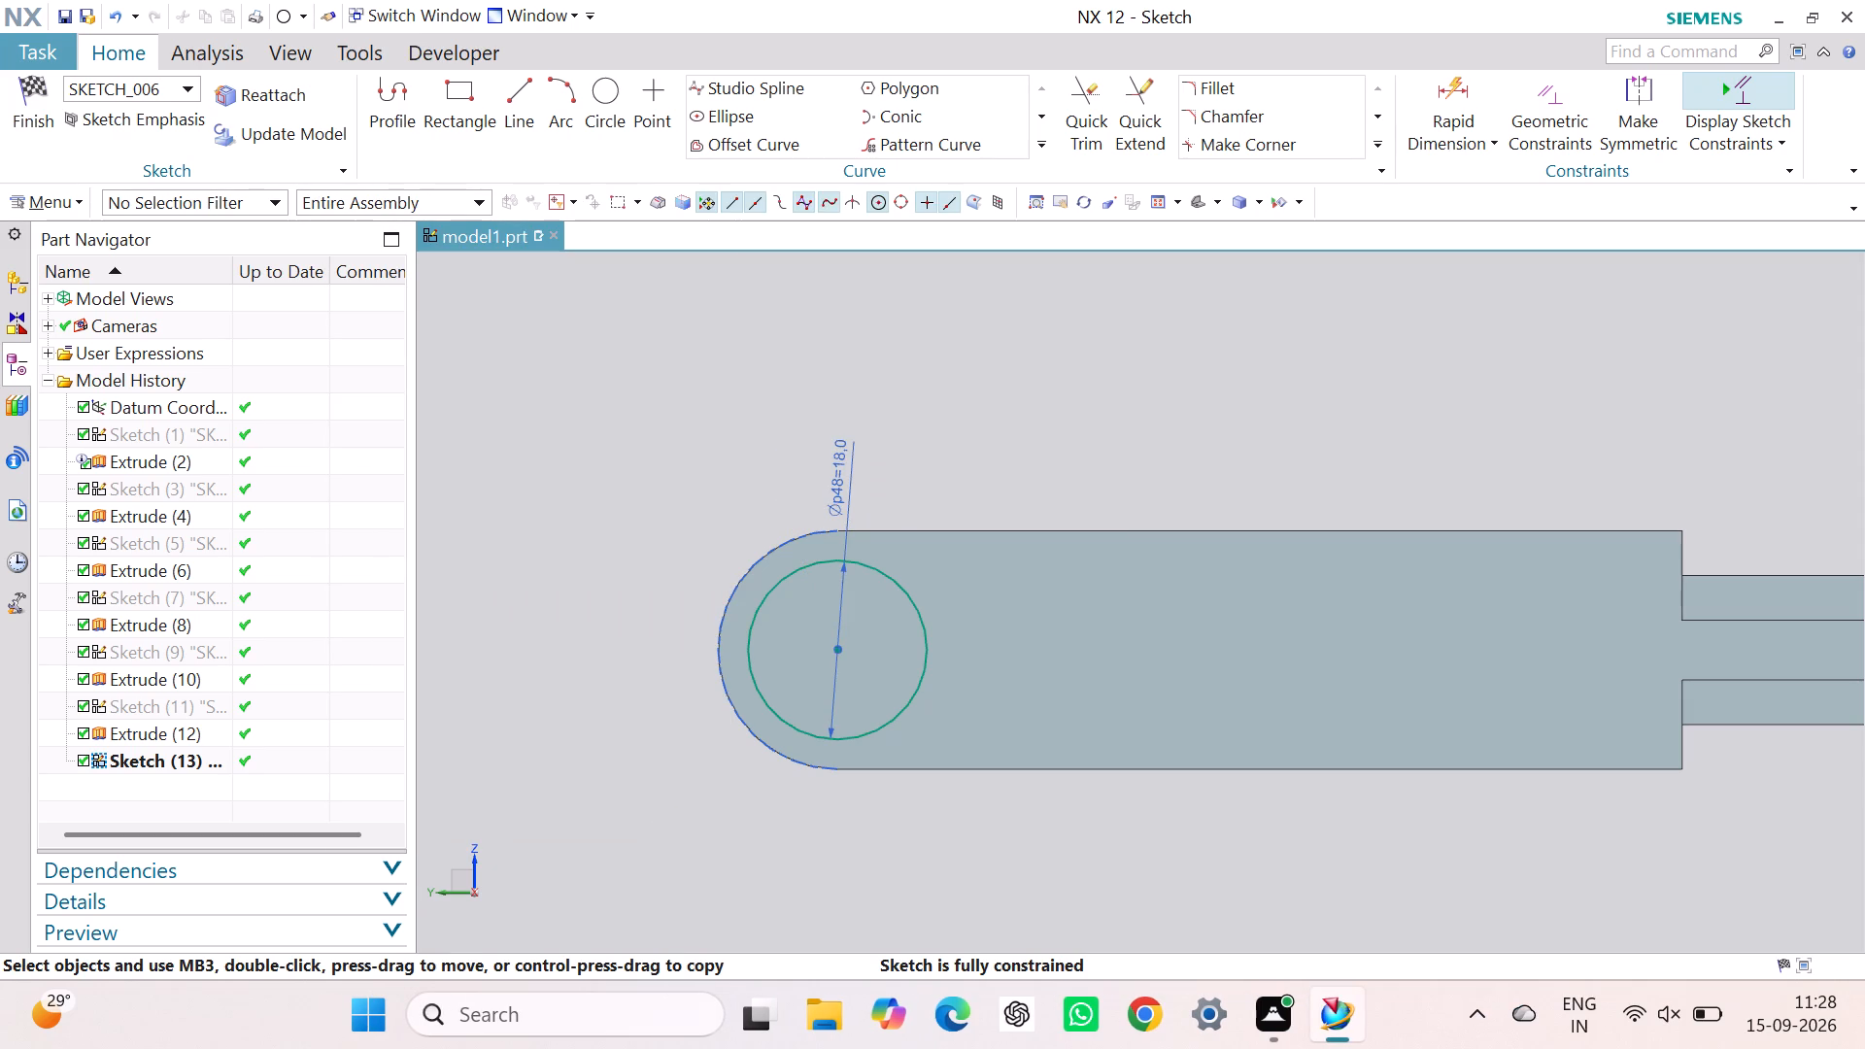
left_click(44, 106)
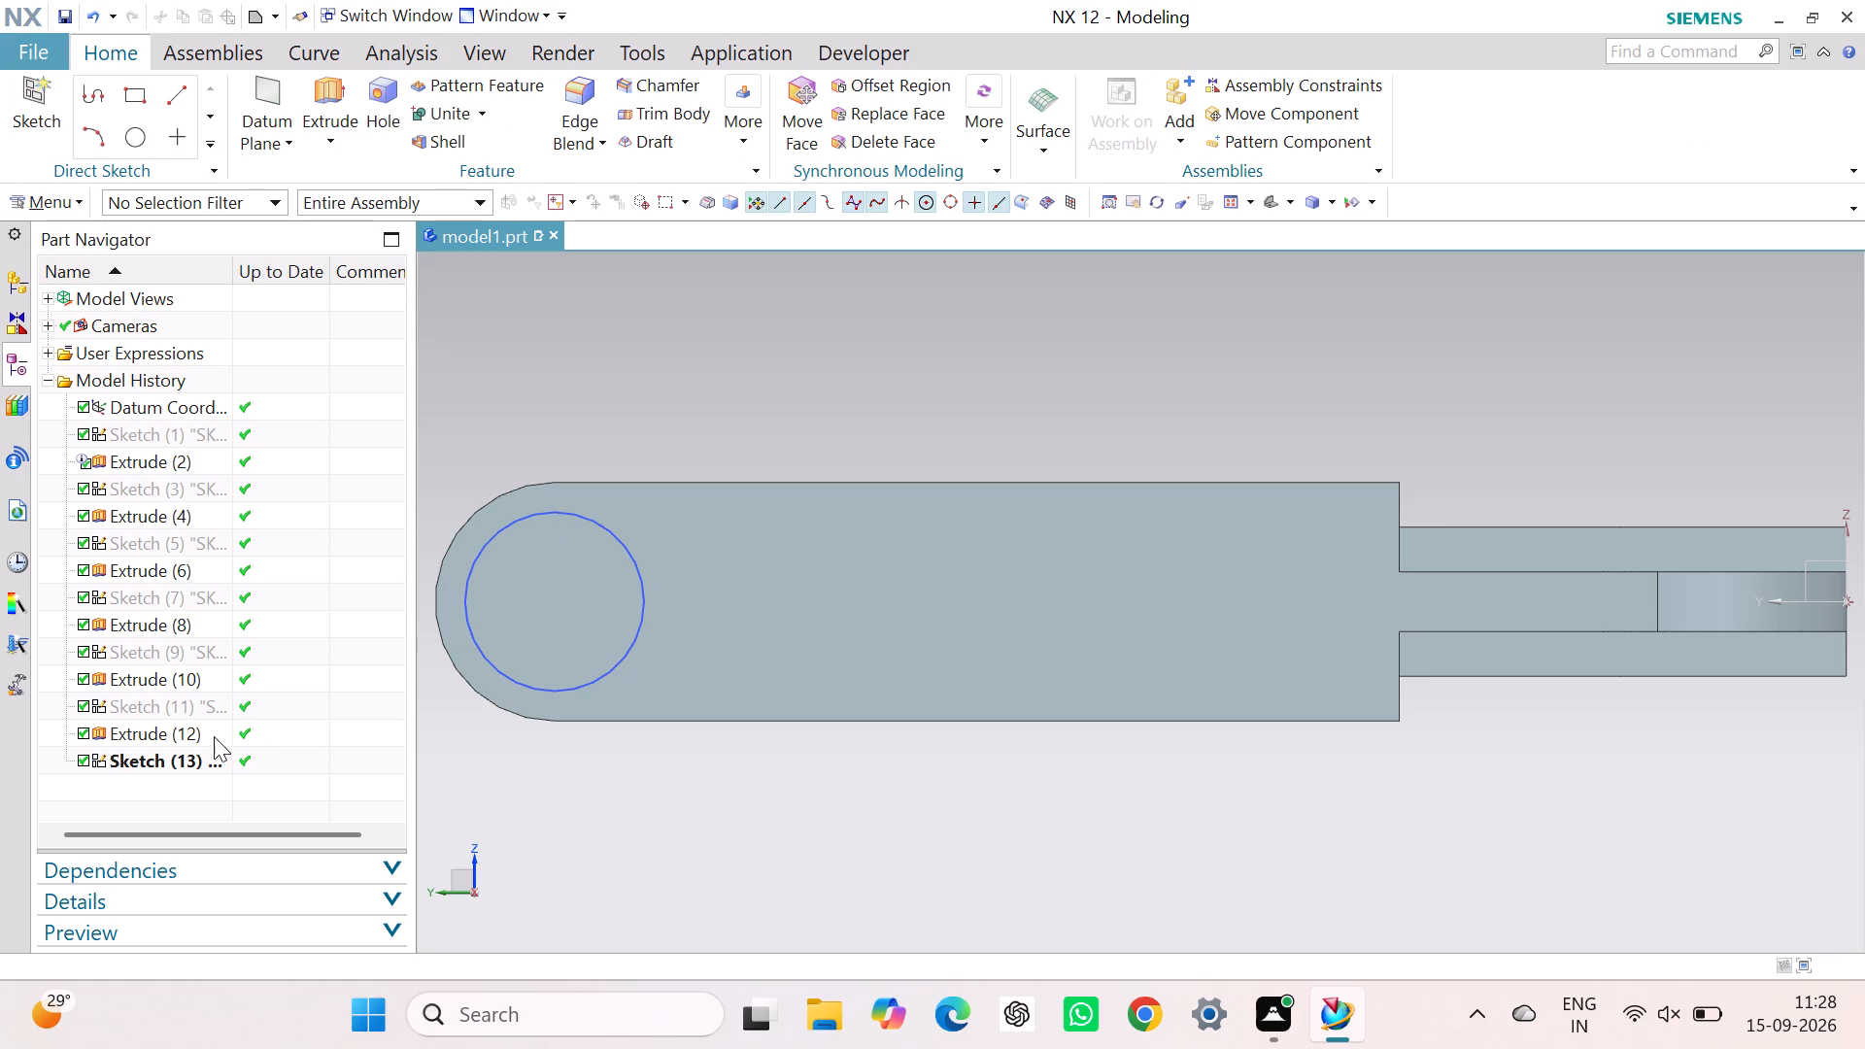
Extrude the circle sketch on the bar's rounded end from 0 to 10 mm with the inferred Boolean.
left_click(186, 760)
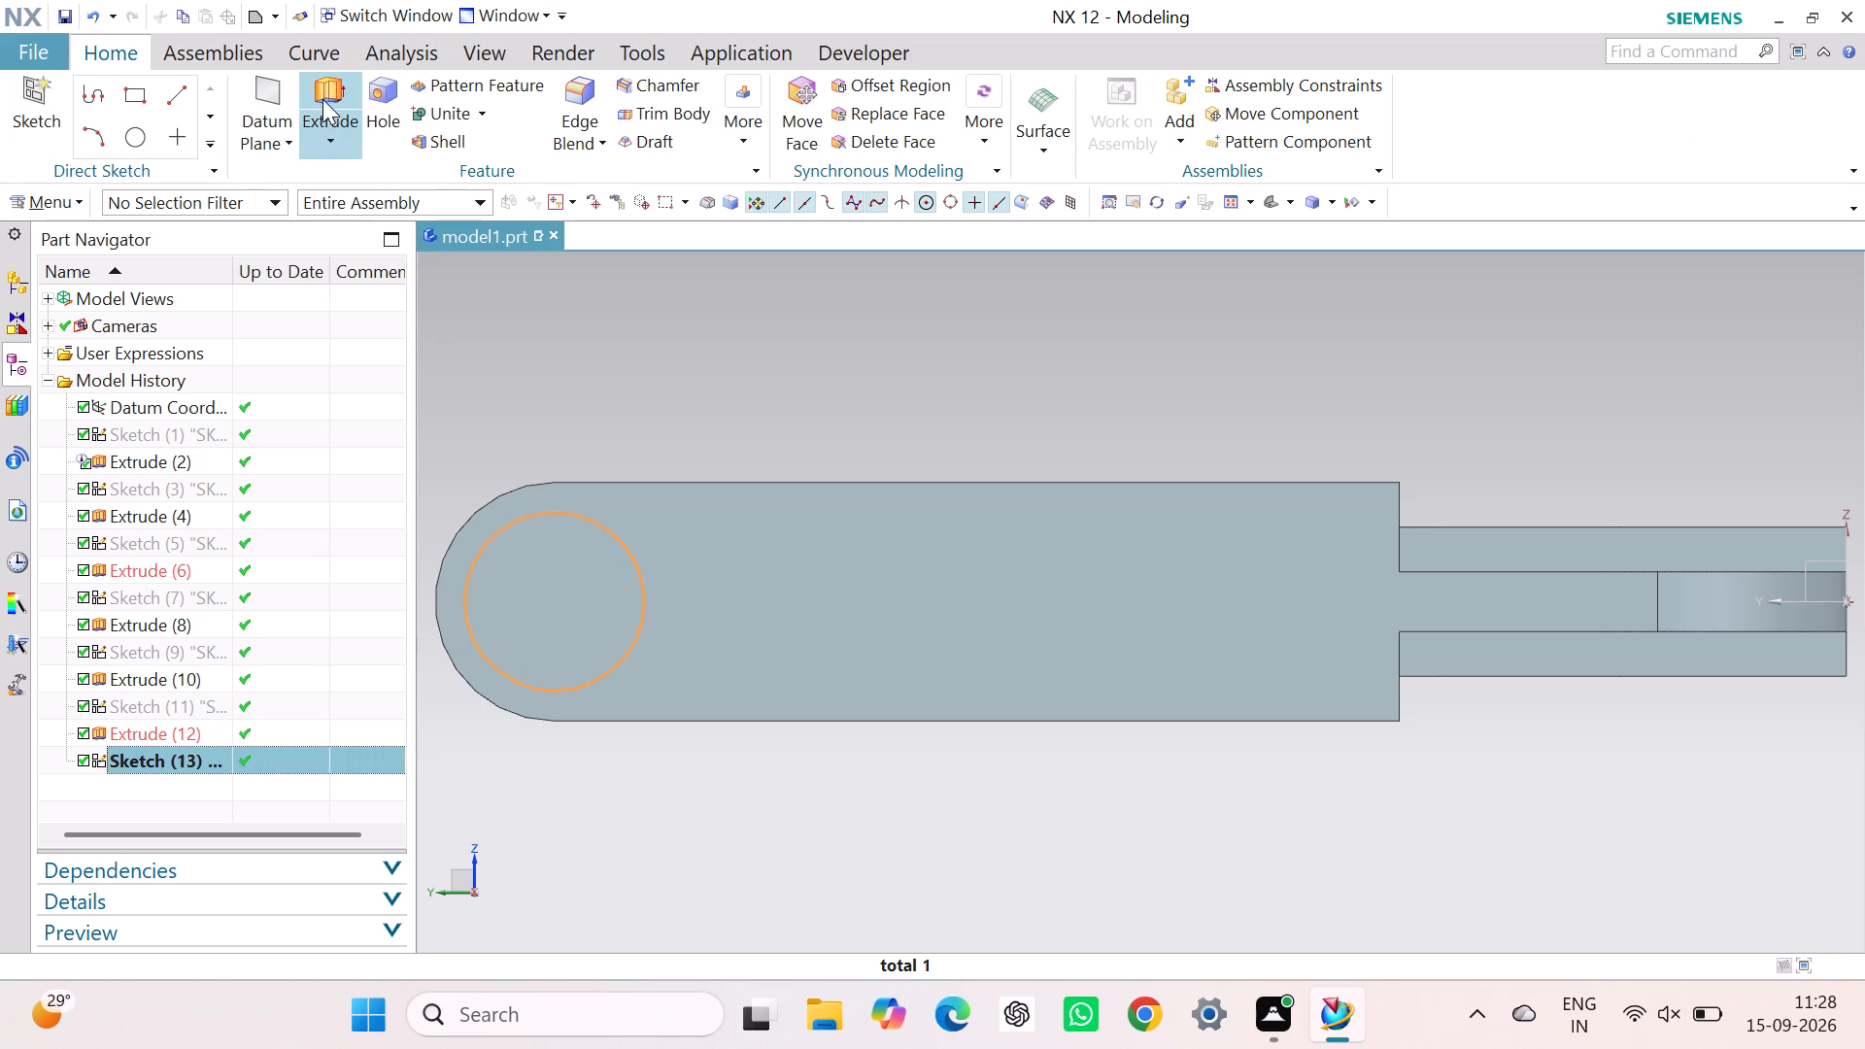
left_click(322, 99)
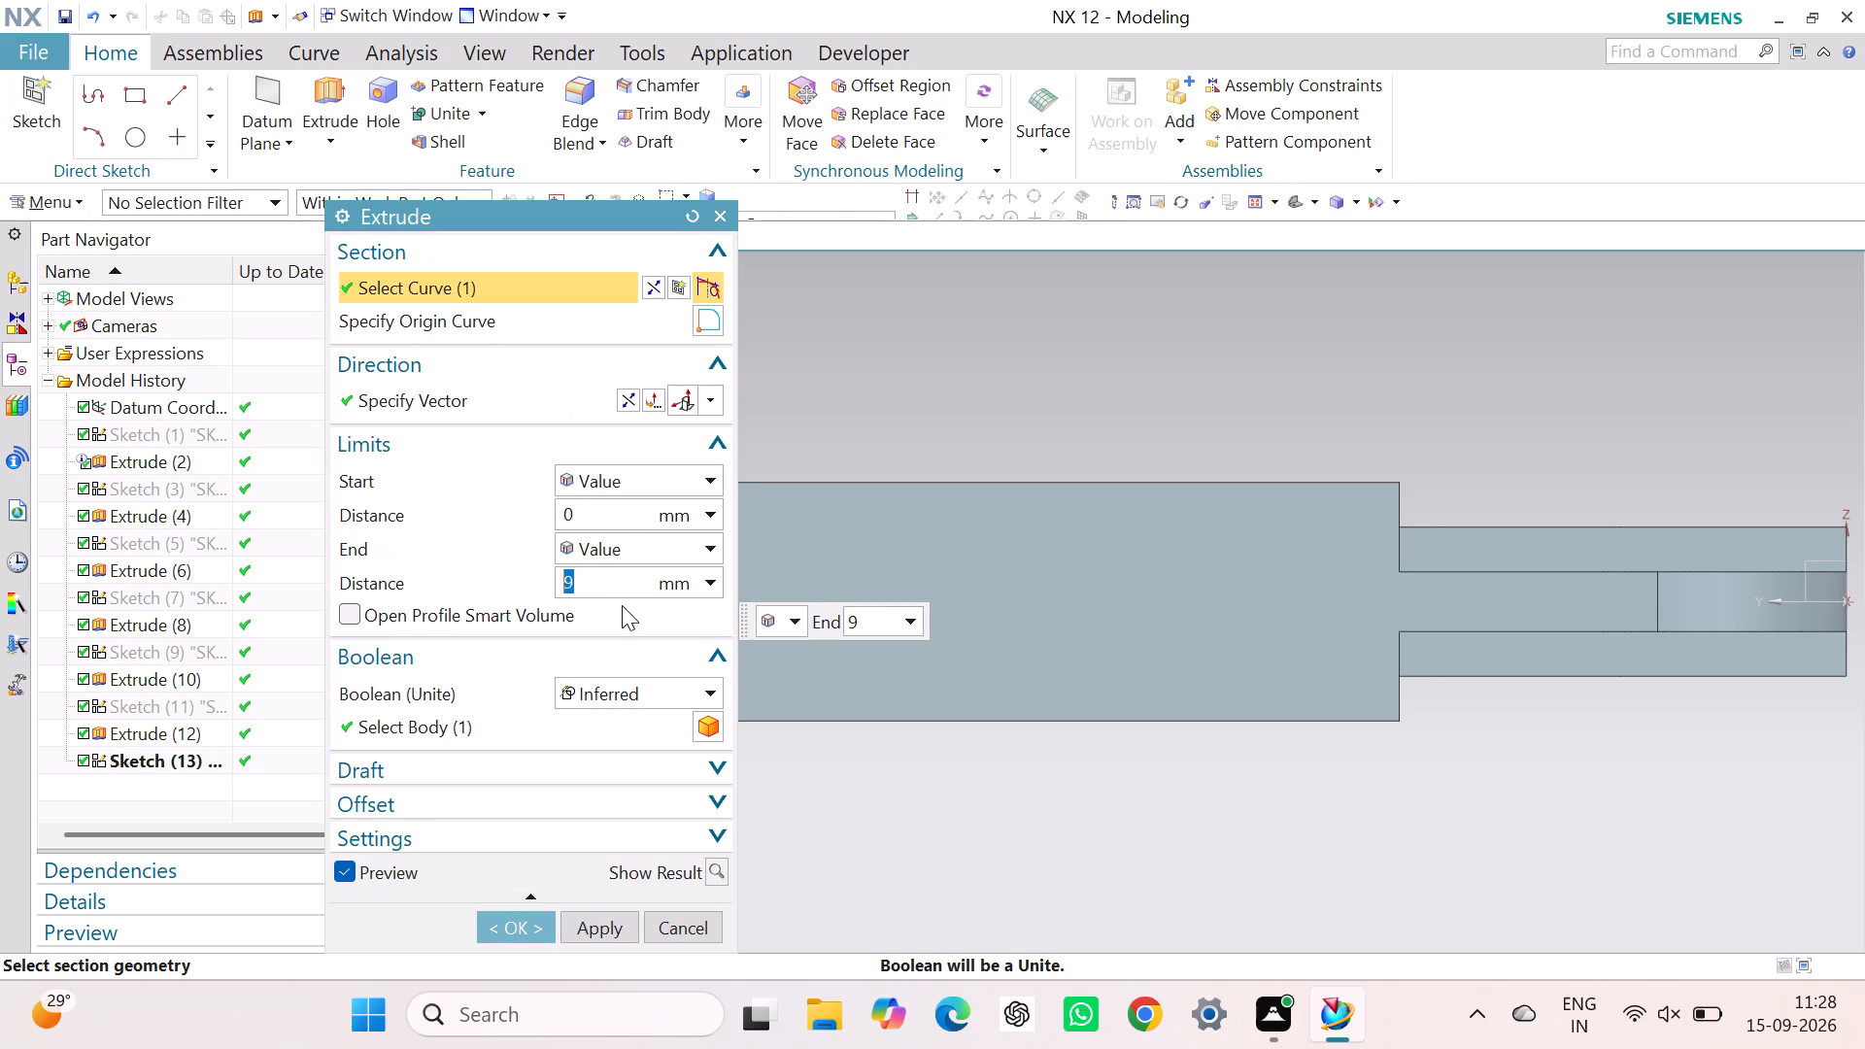
type("10")
key("Return")
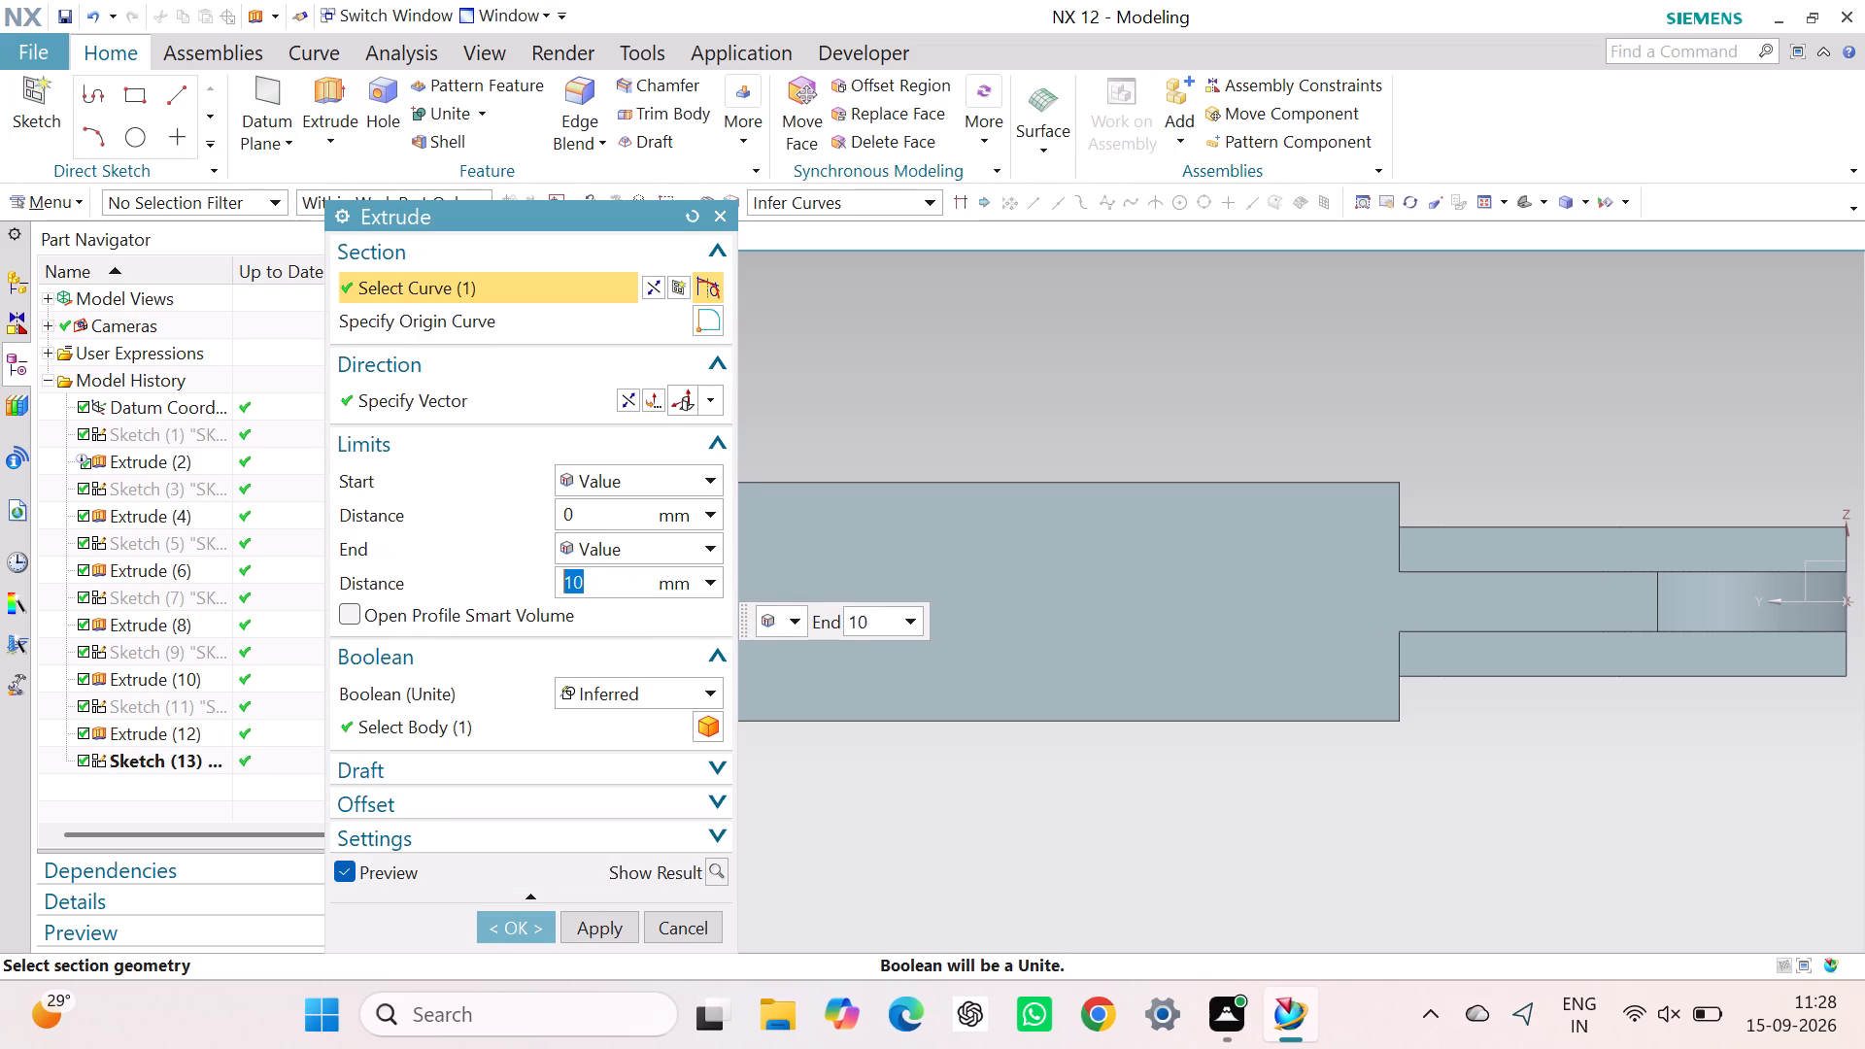
left_click(524, 917)
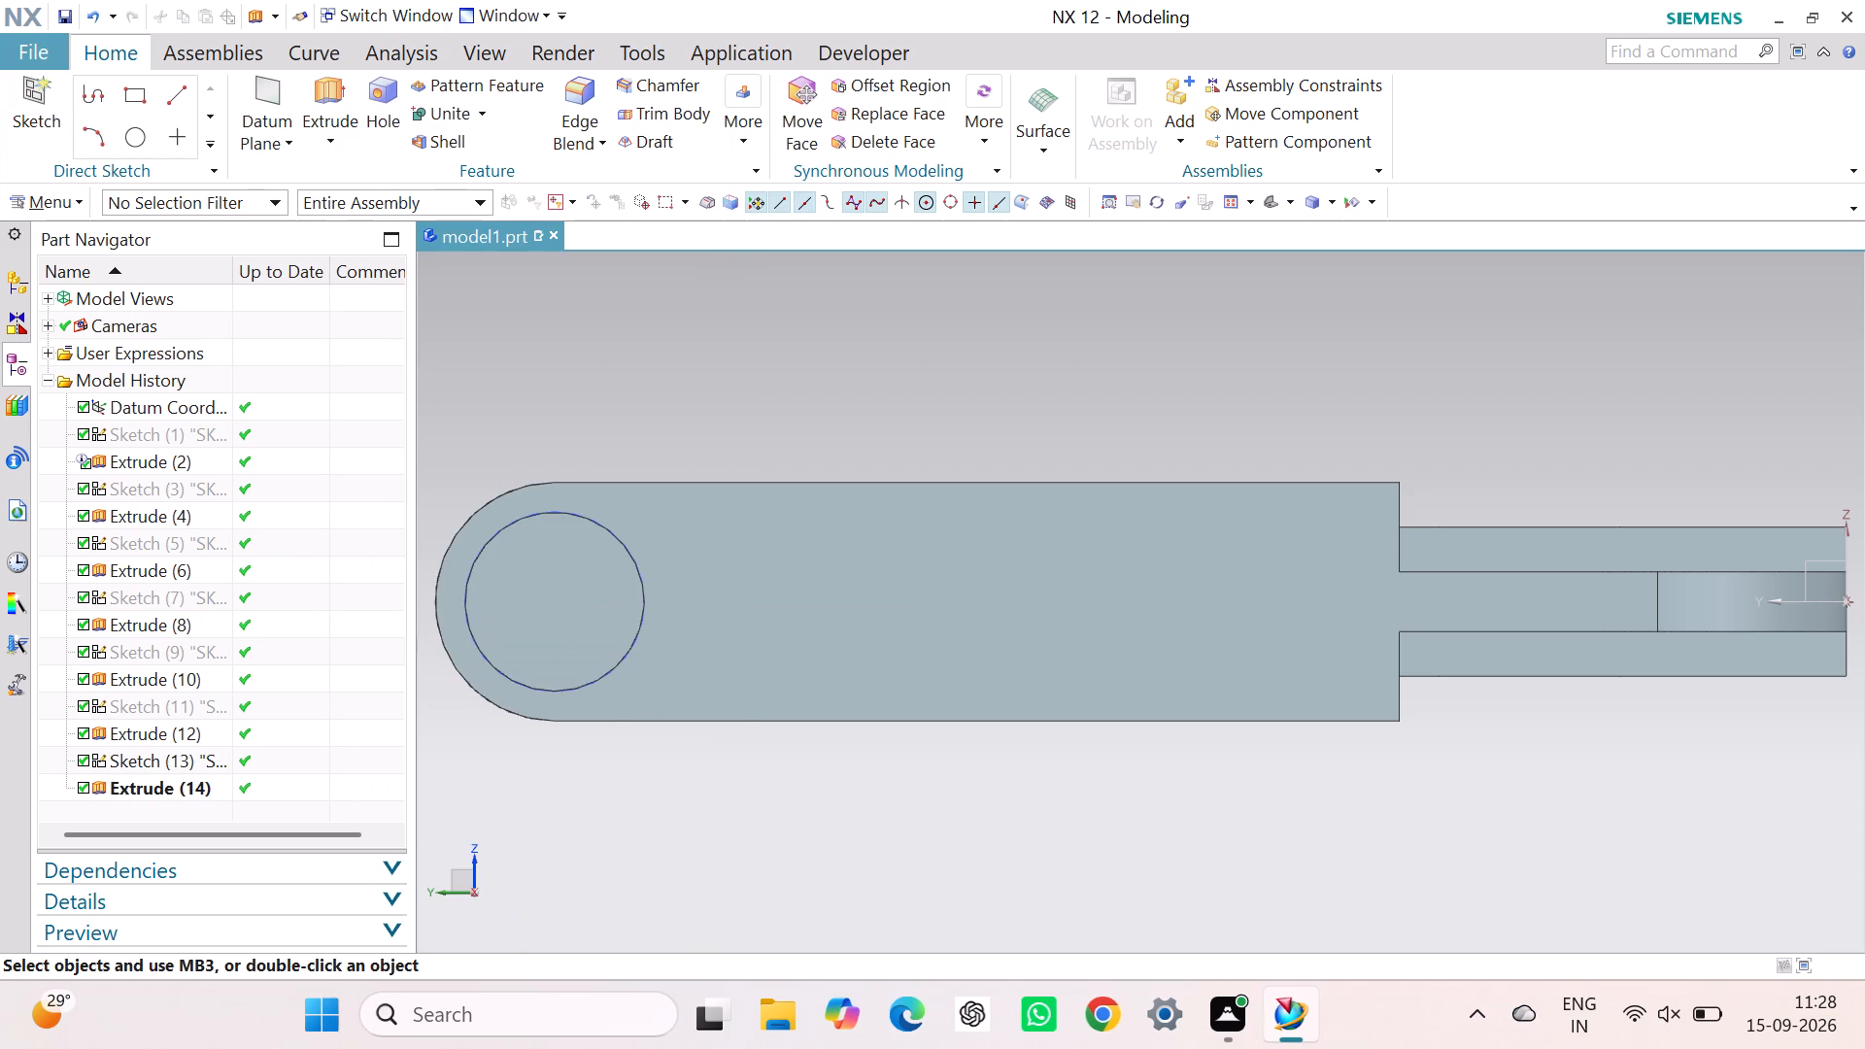
Examine the new cylindrical boss and both round-ended bars from several angles.
middle_click_drag(589, 809, 693, 825)
scroll(1077, 778, "up", 3)
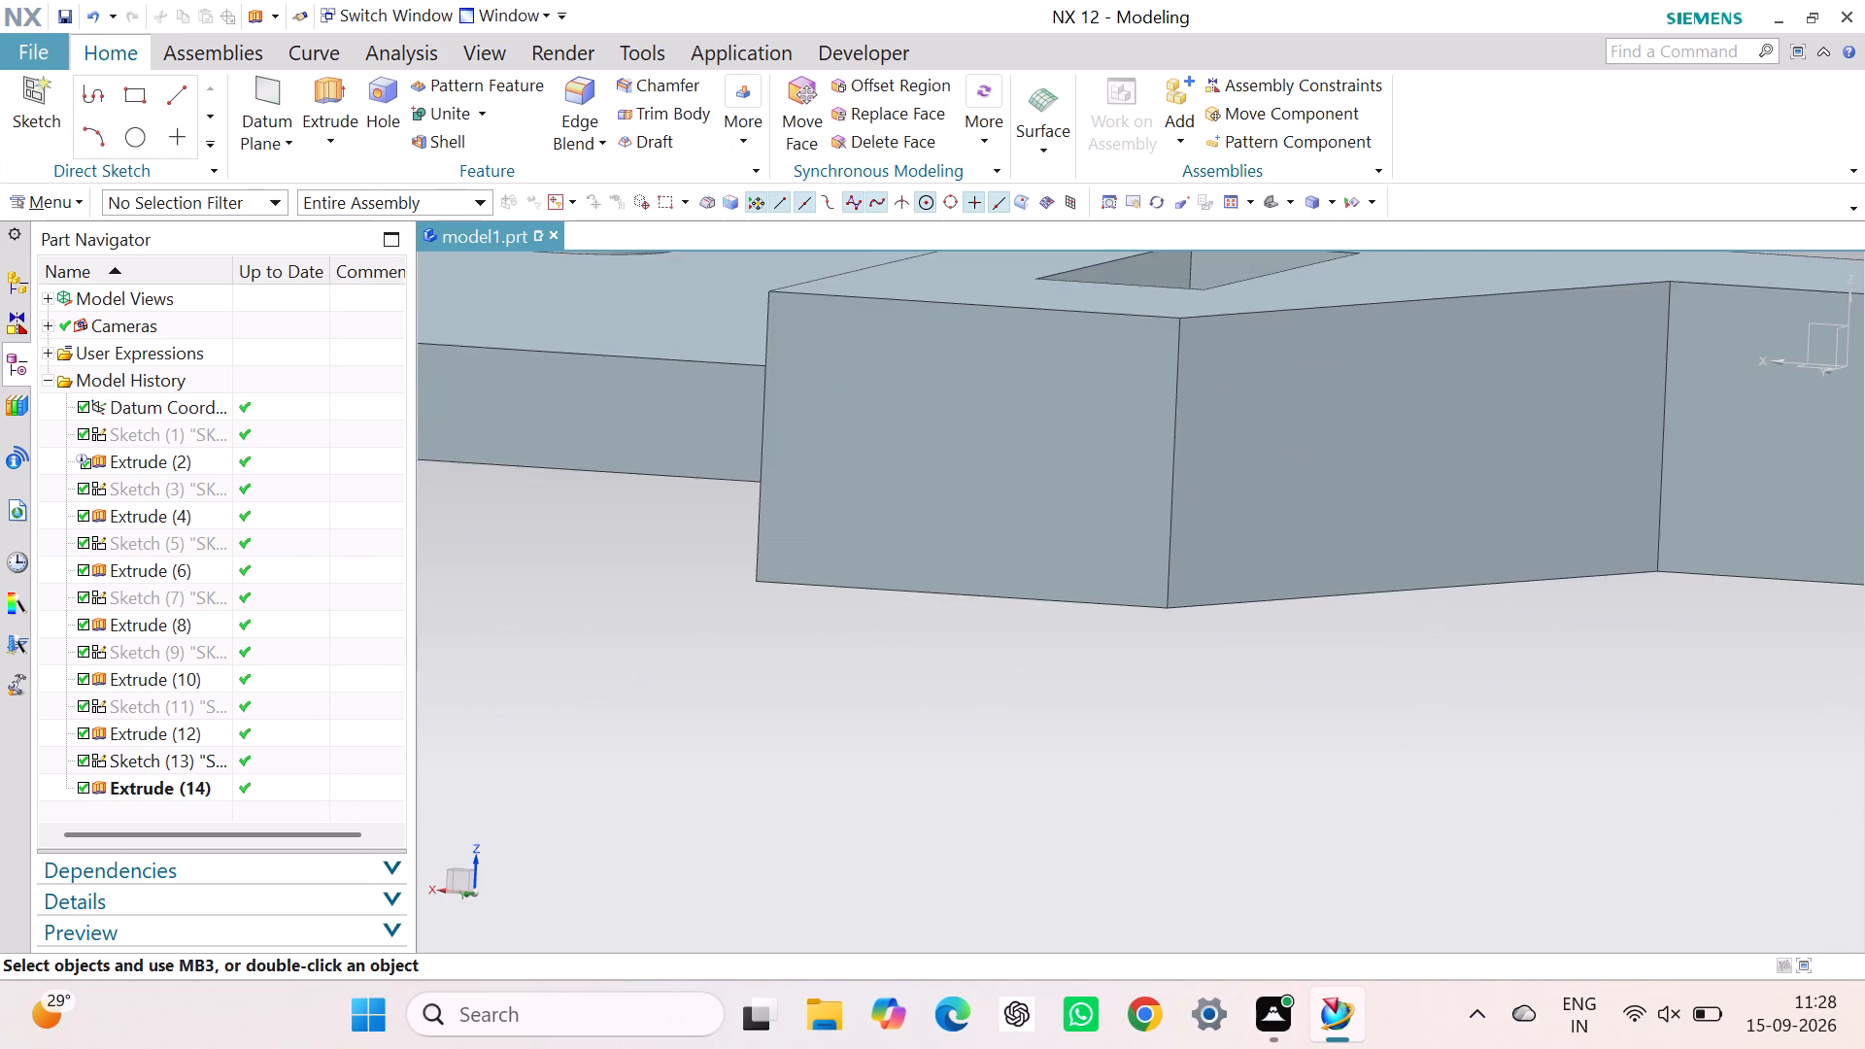
scroll(1245, 728, "down", 6)
middle_click_drag(1299, 727, 1373, 735)
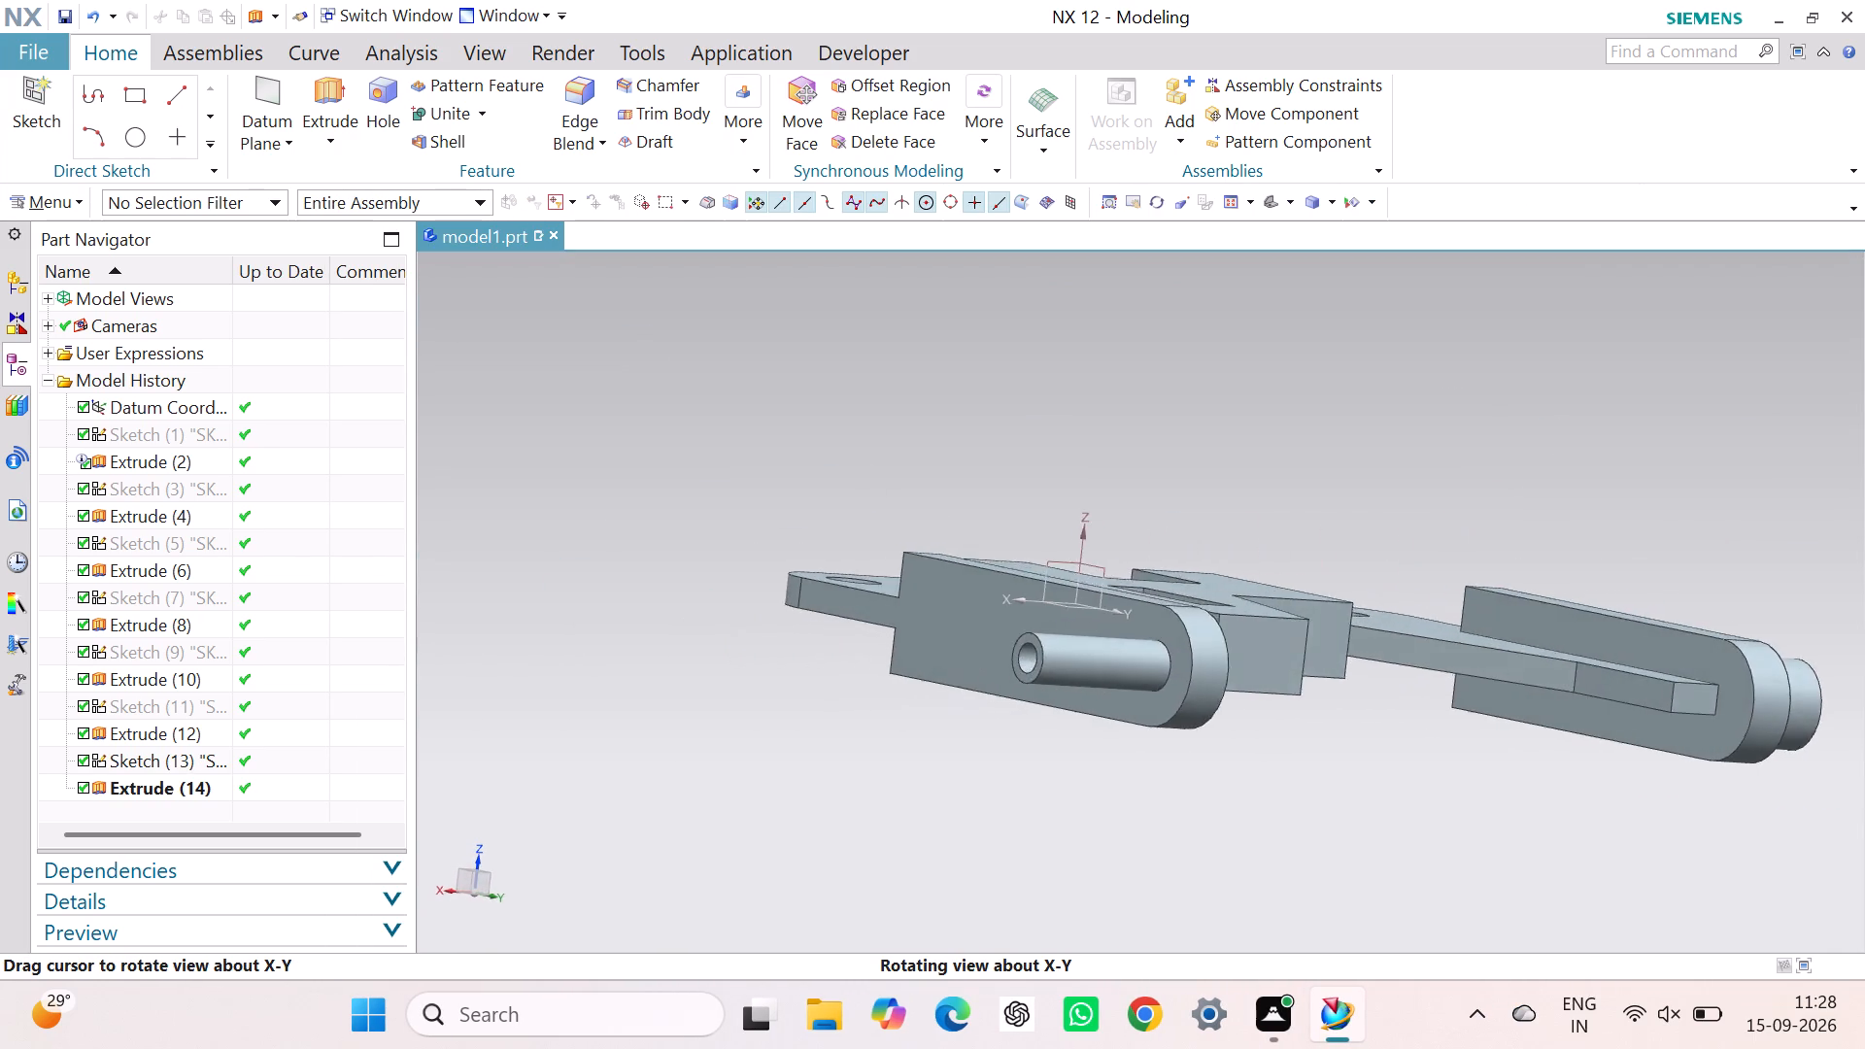
middle_click_drag(1373, 735, 1409, 735)
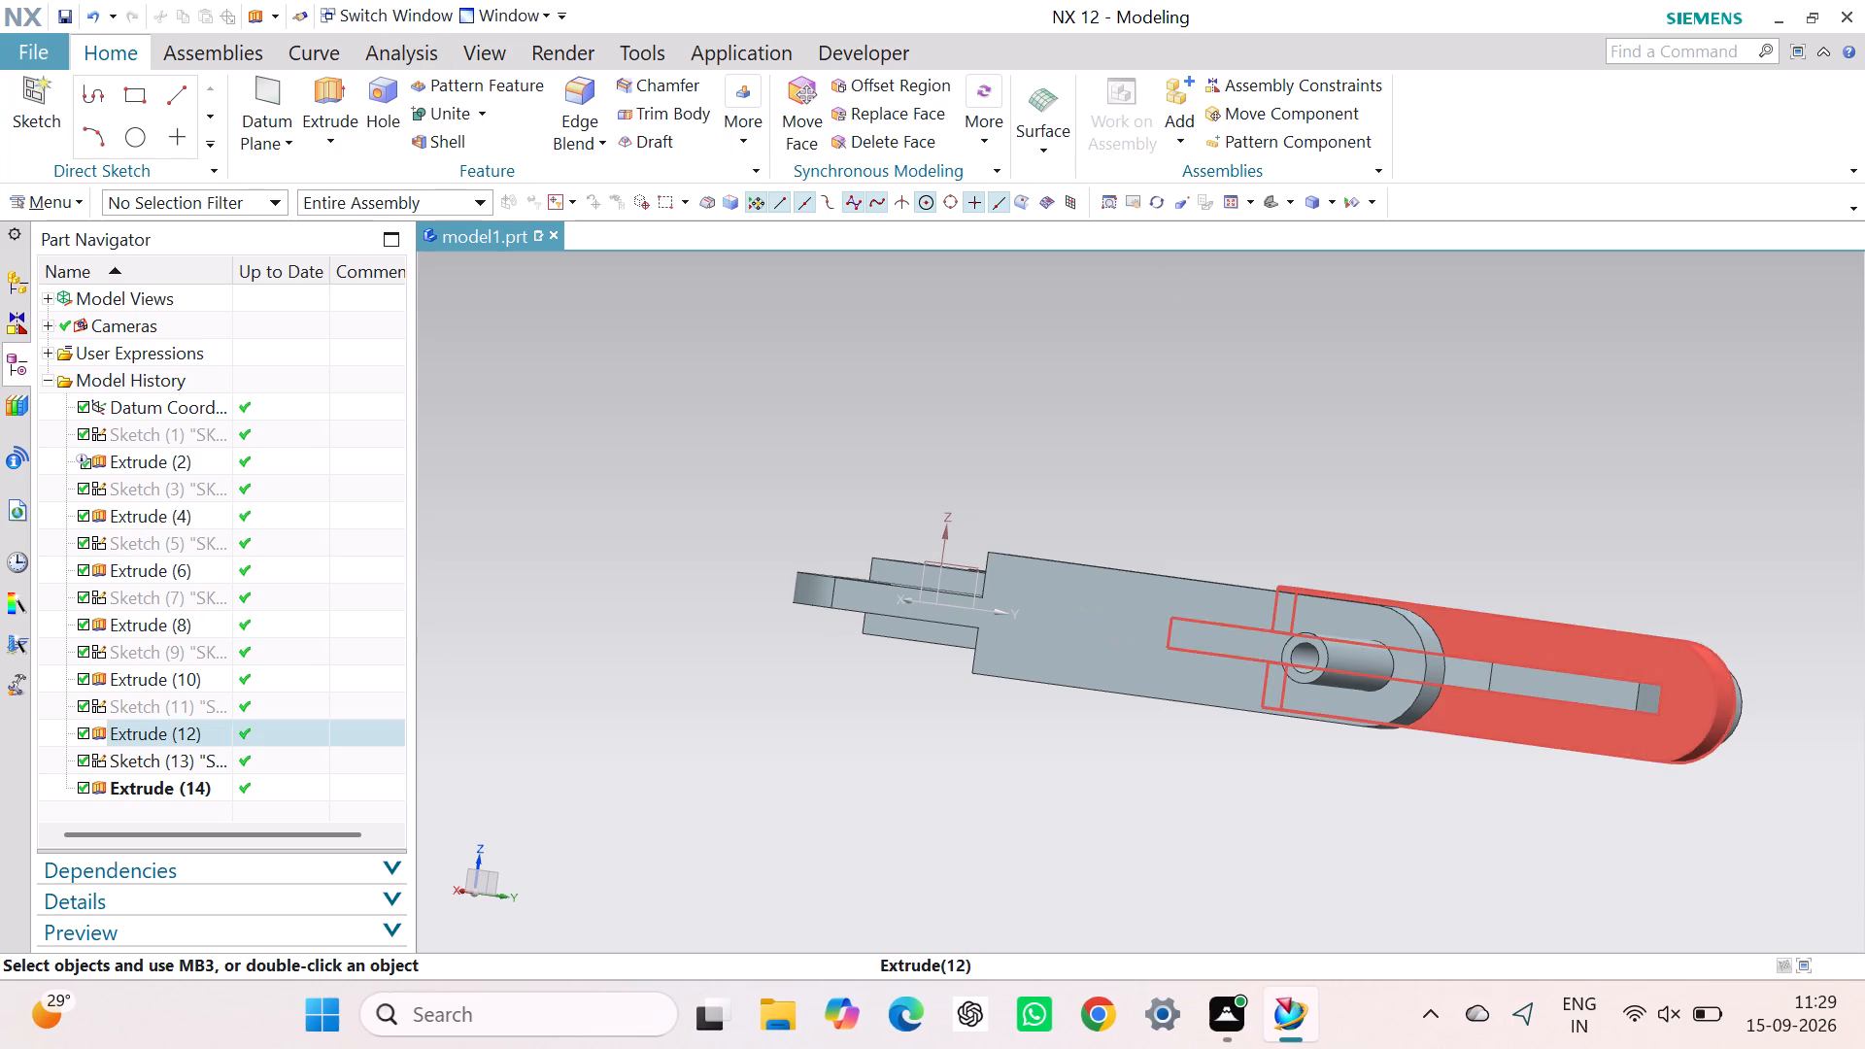
middle_click(1537, 766)
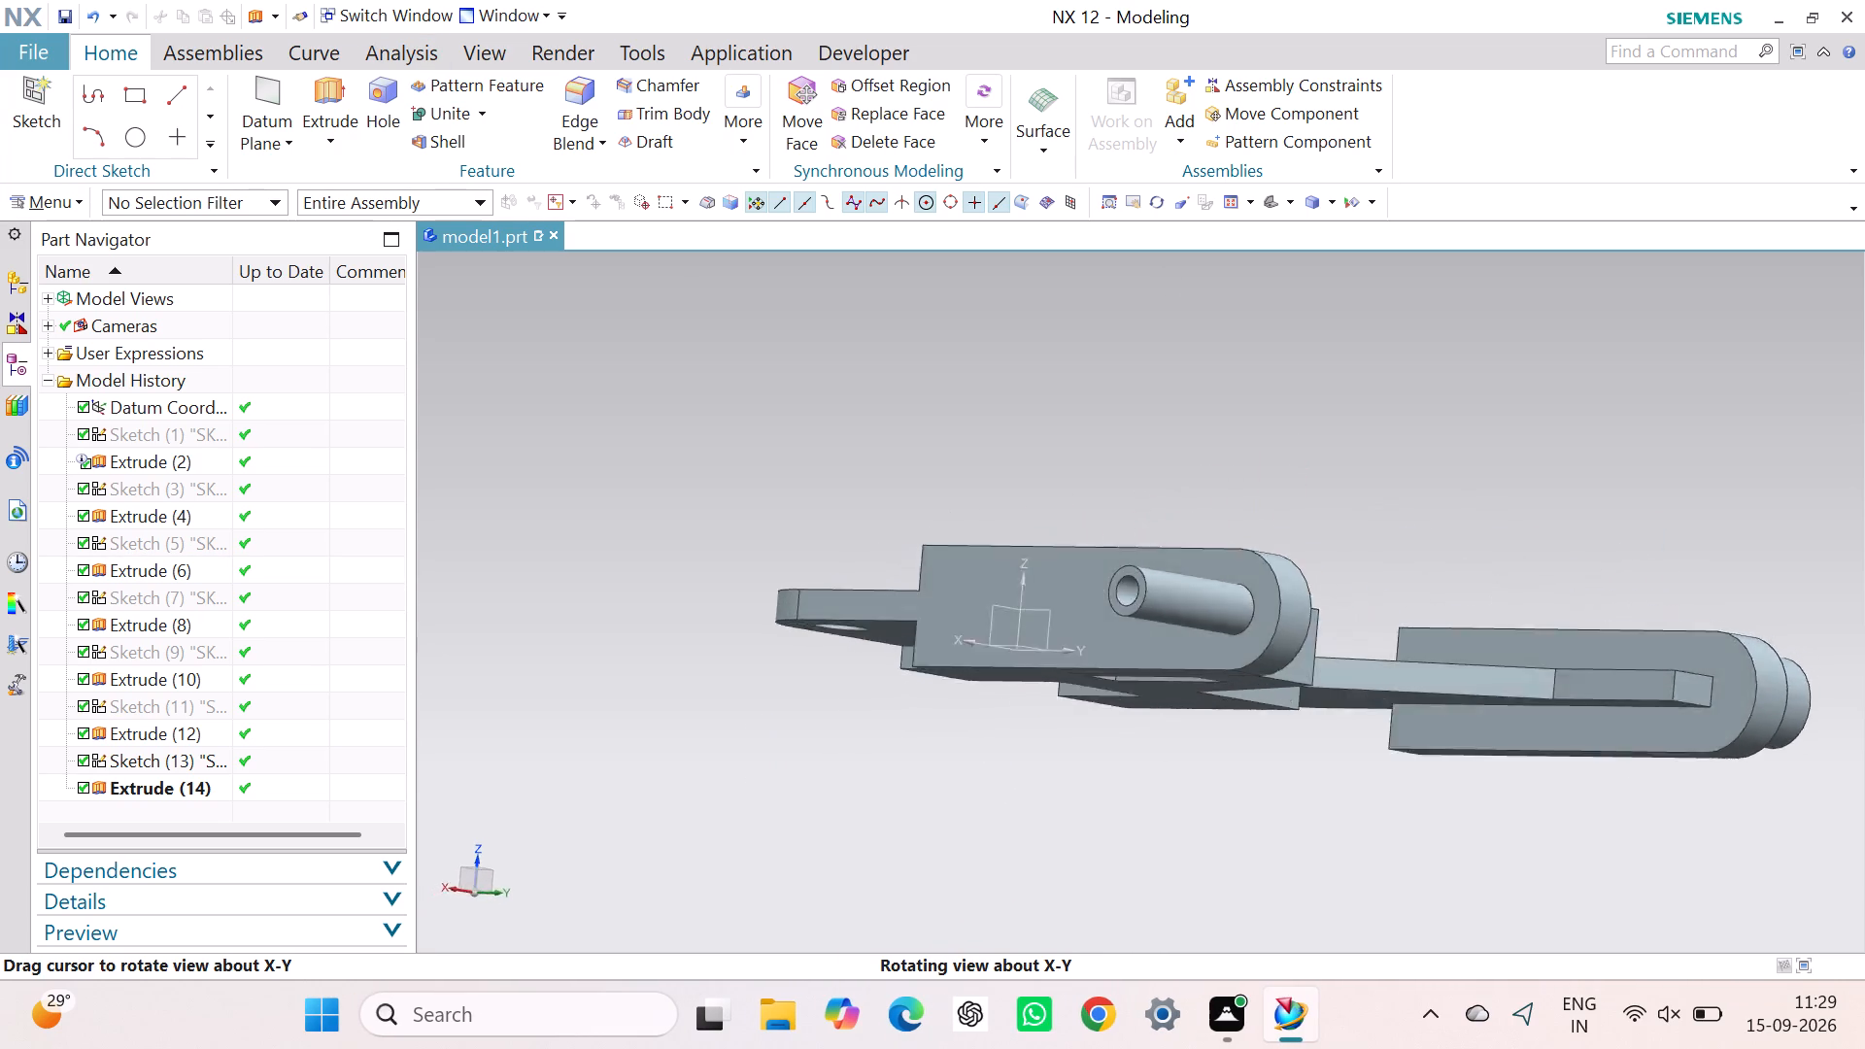
left_click(666, 420)
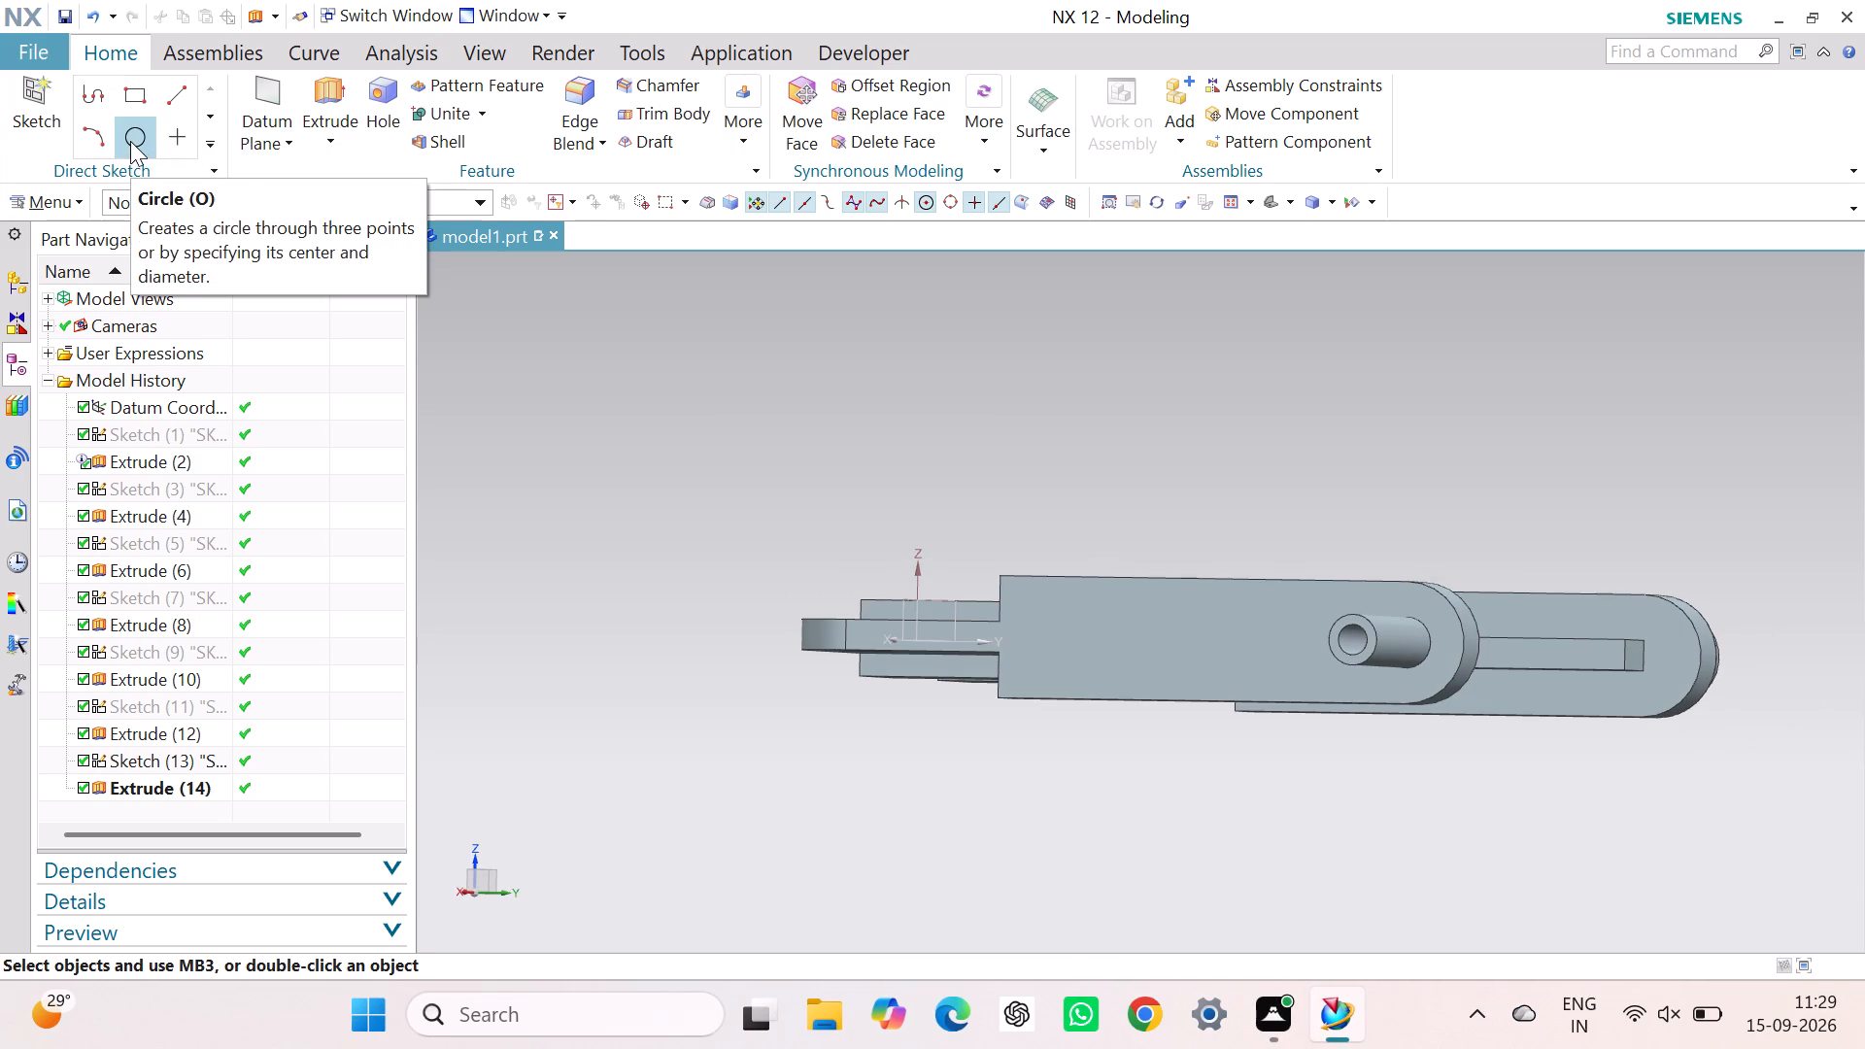
Create a task-environment sketch on the inner face of the round-ended bar opposite the pin bar.
left_click(46, 199)
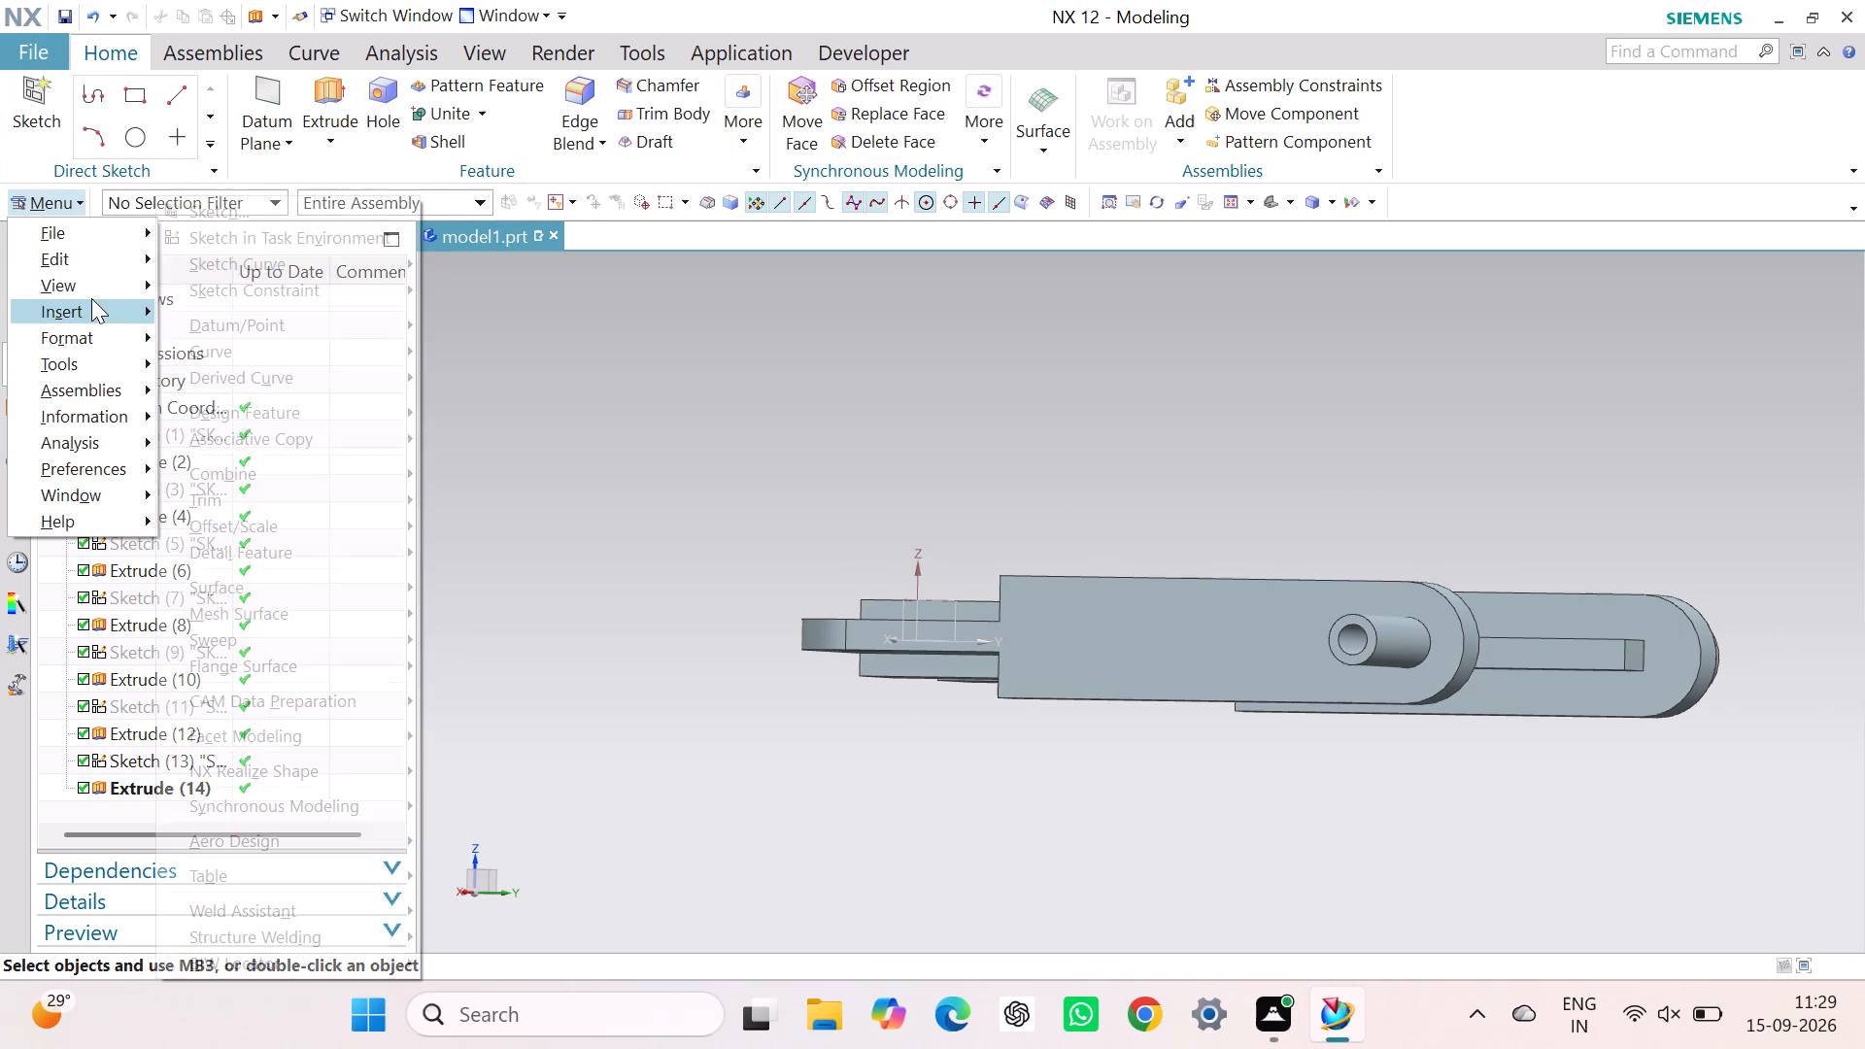
left_click(295, 239)
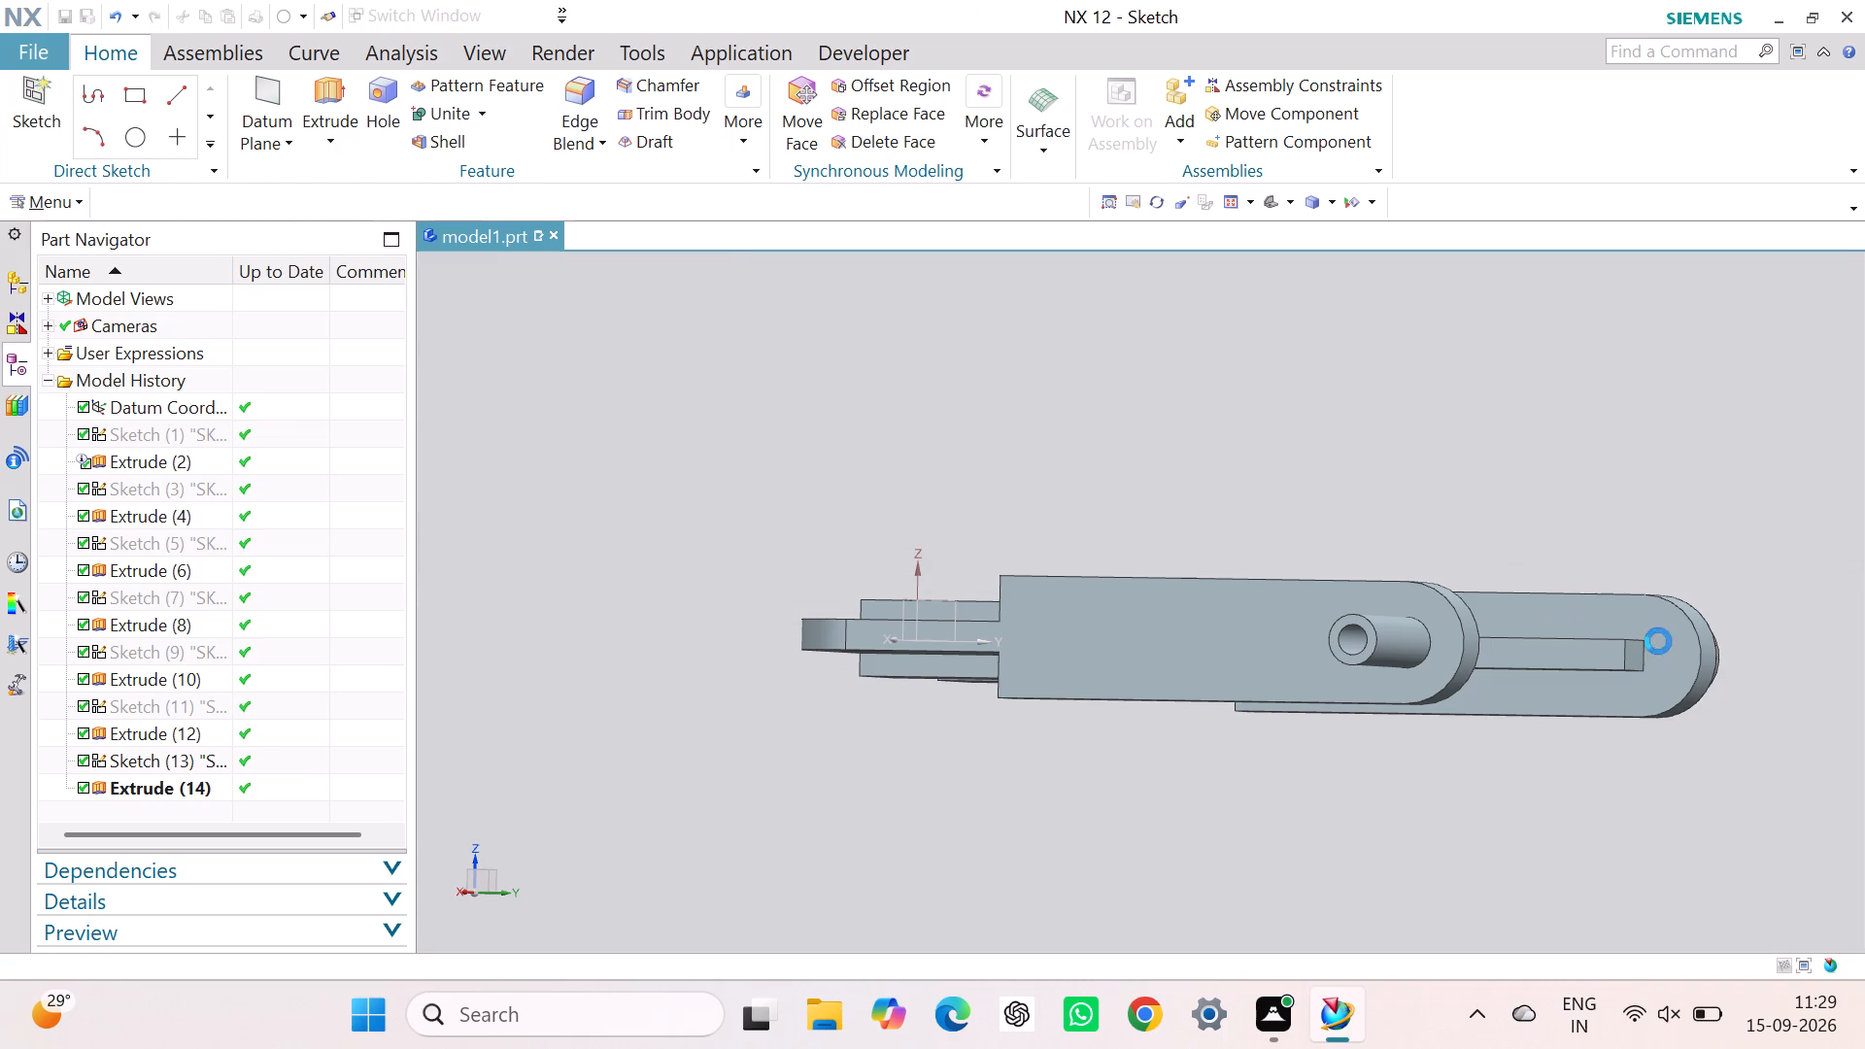
left_click(1597, 619)
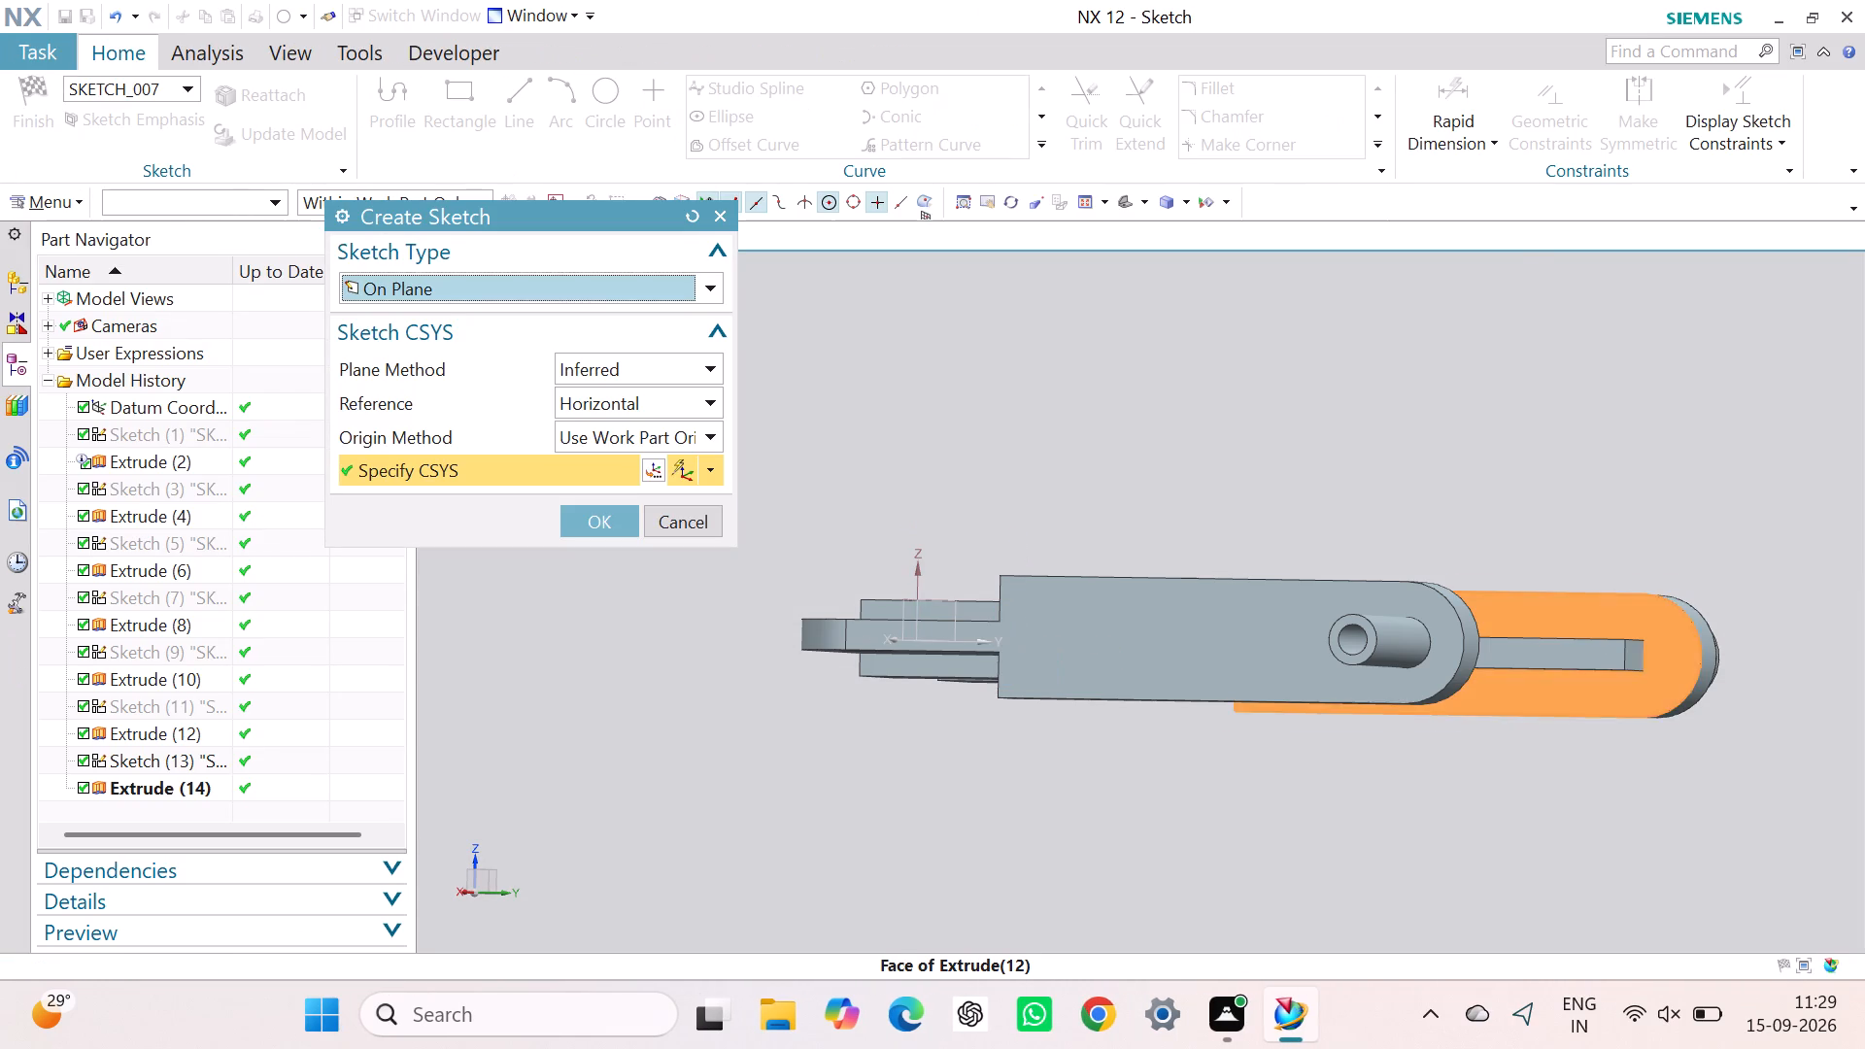
left_click(605, 530)
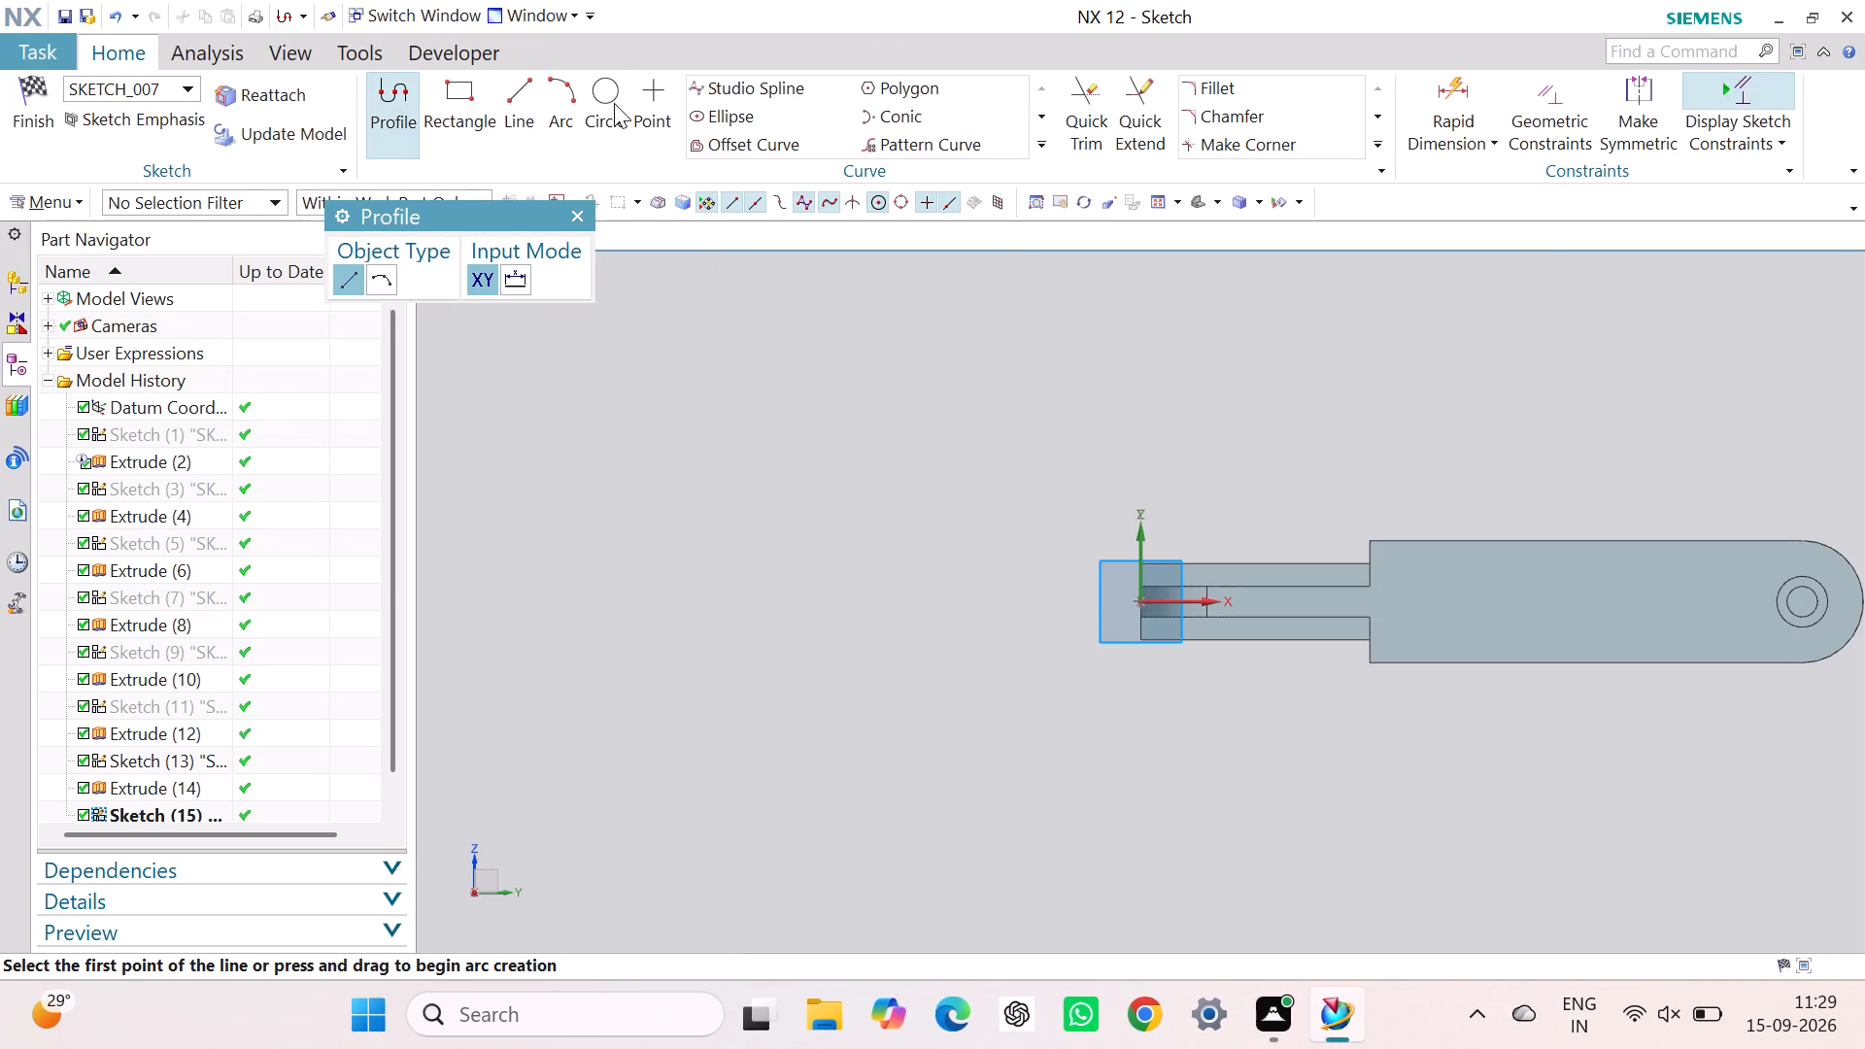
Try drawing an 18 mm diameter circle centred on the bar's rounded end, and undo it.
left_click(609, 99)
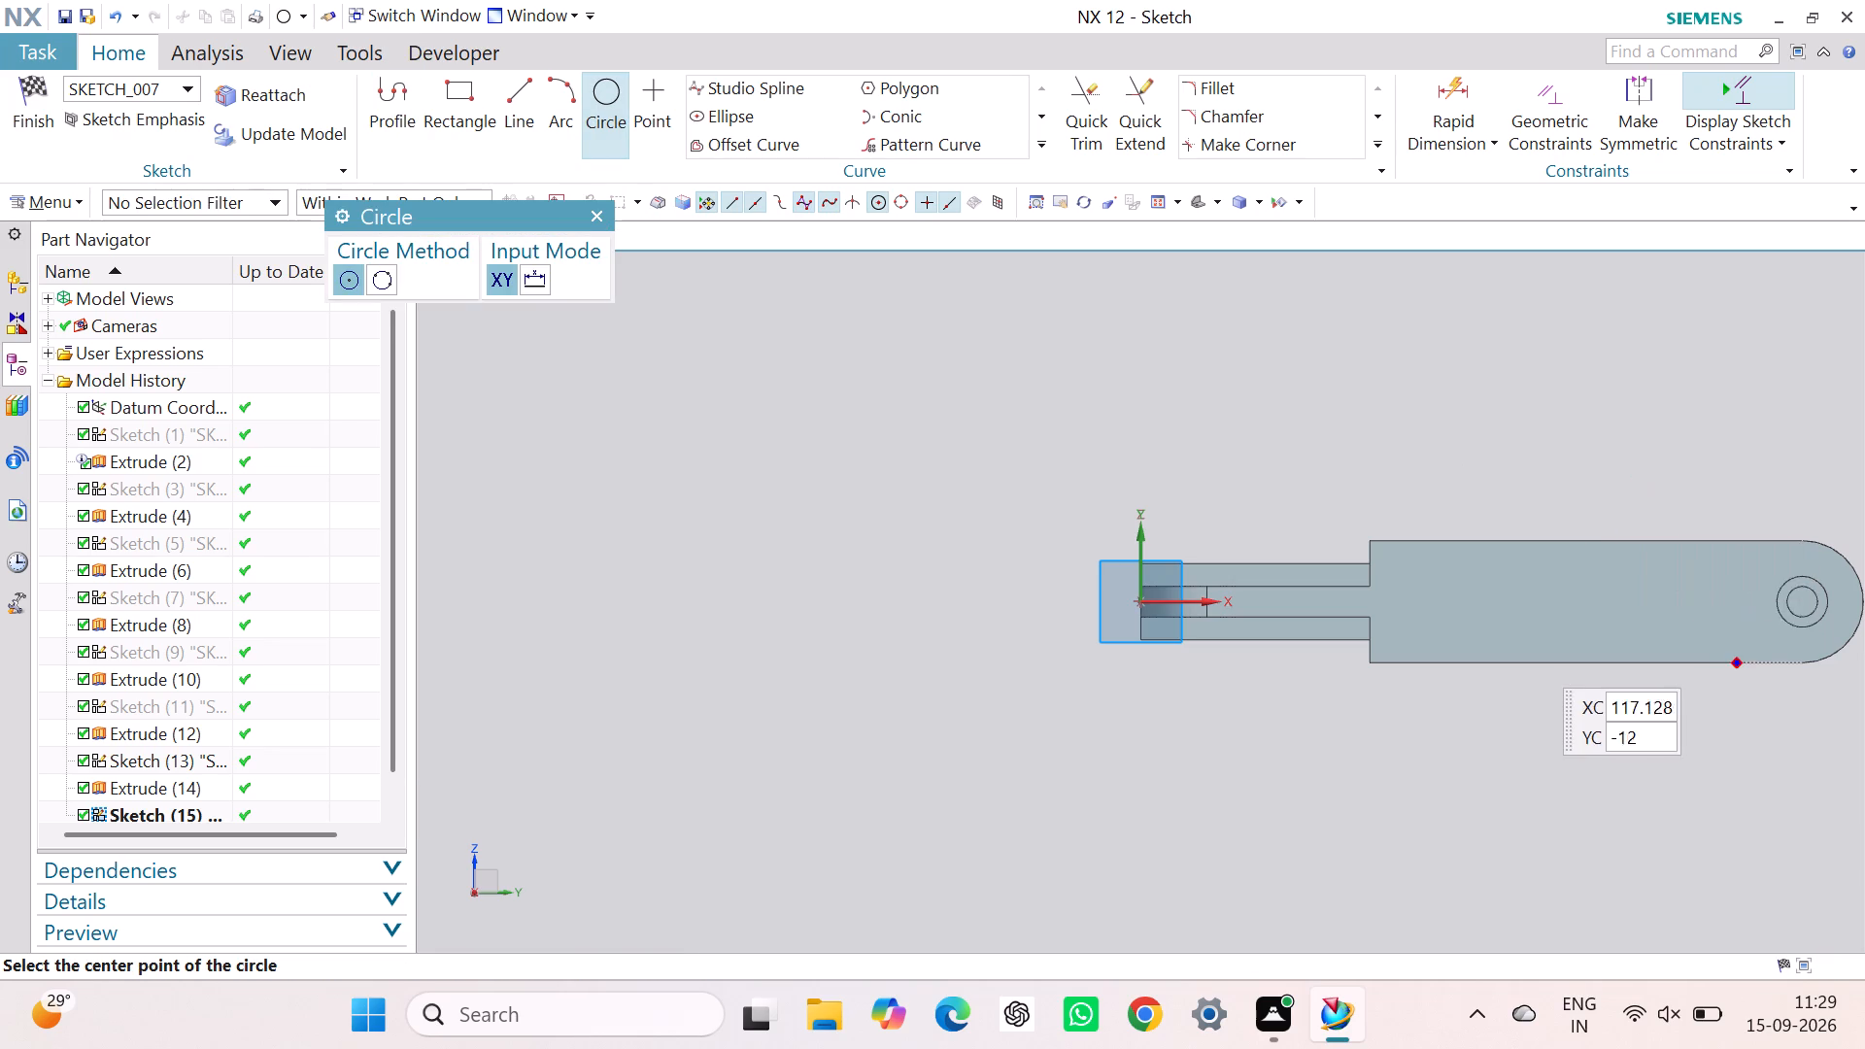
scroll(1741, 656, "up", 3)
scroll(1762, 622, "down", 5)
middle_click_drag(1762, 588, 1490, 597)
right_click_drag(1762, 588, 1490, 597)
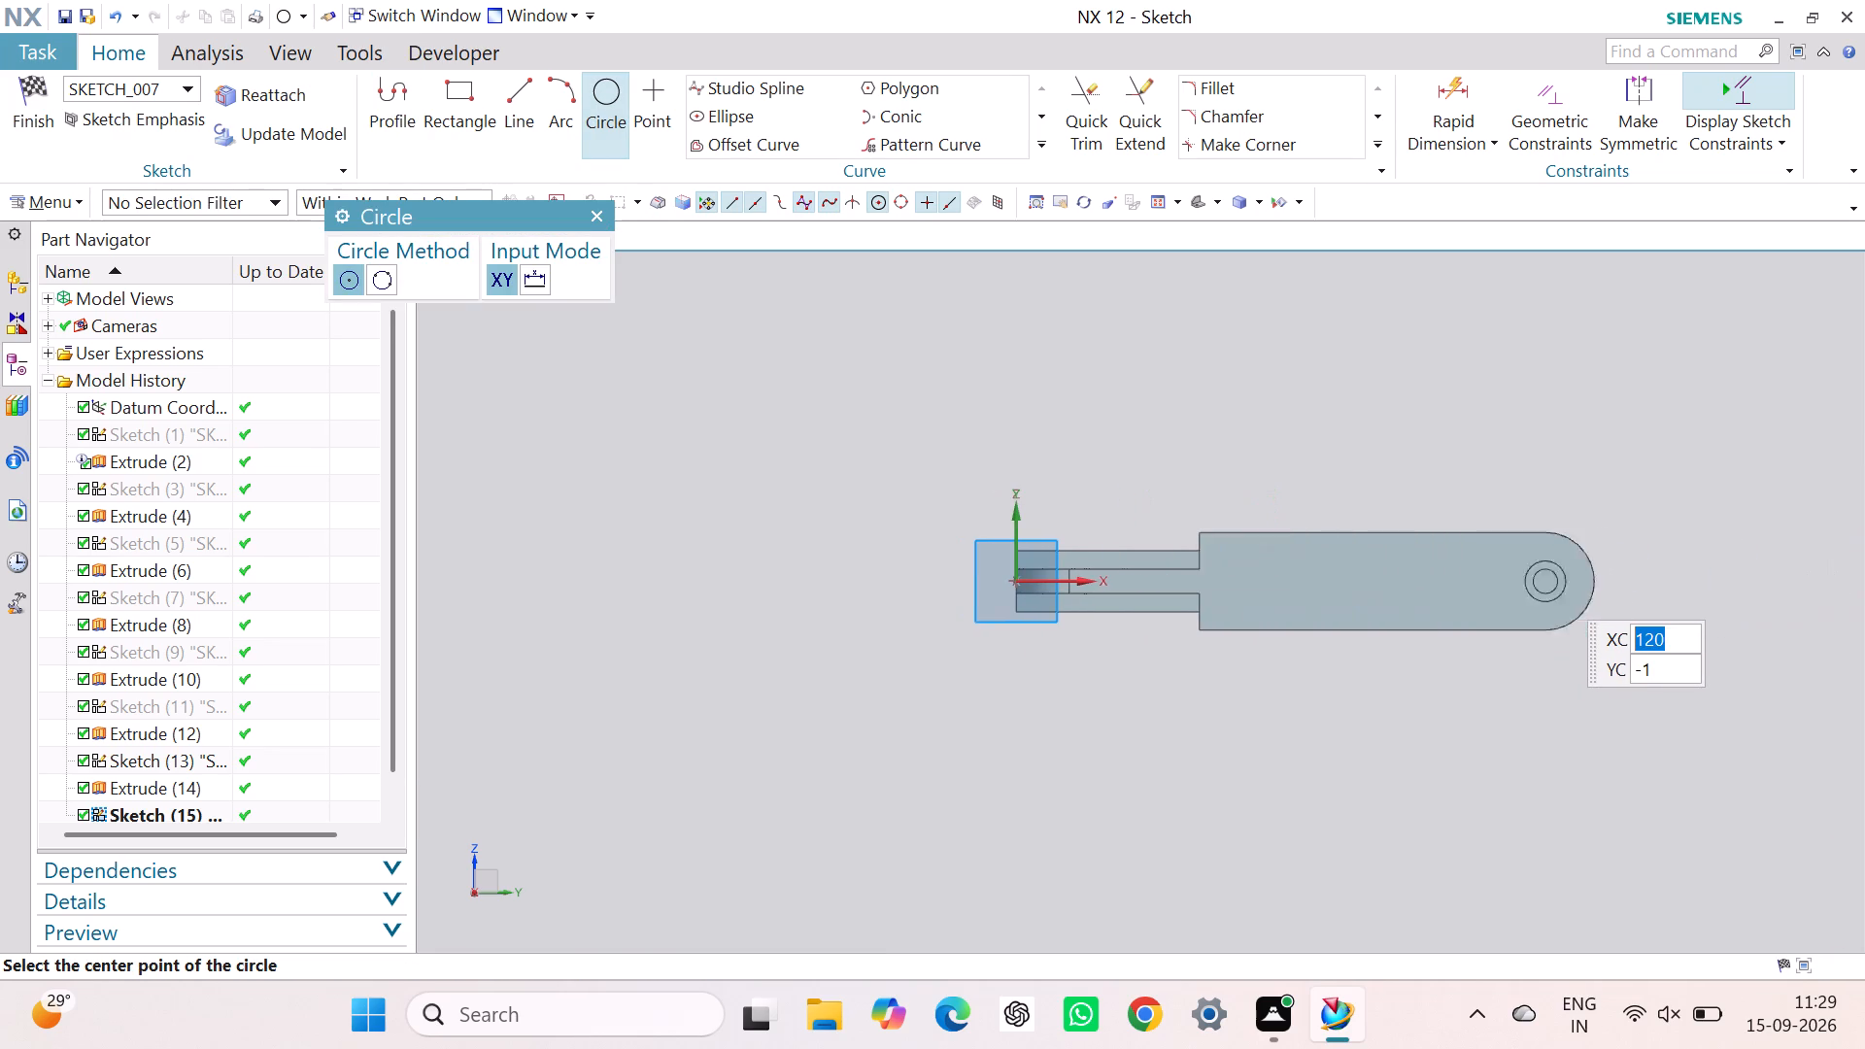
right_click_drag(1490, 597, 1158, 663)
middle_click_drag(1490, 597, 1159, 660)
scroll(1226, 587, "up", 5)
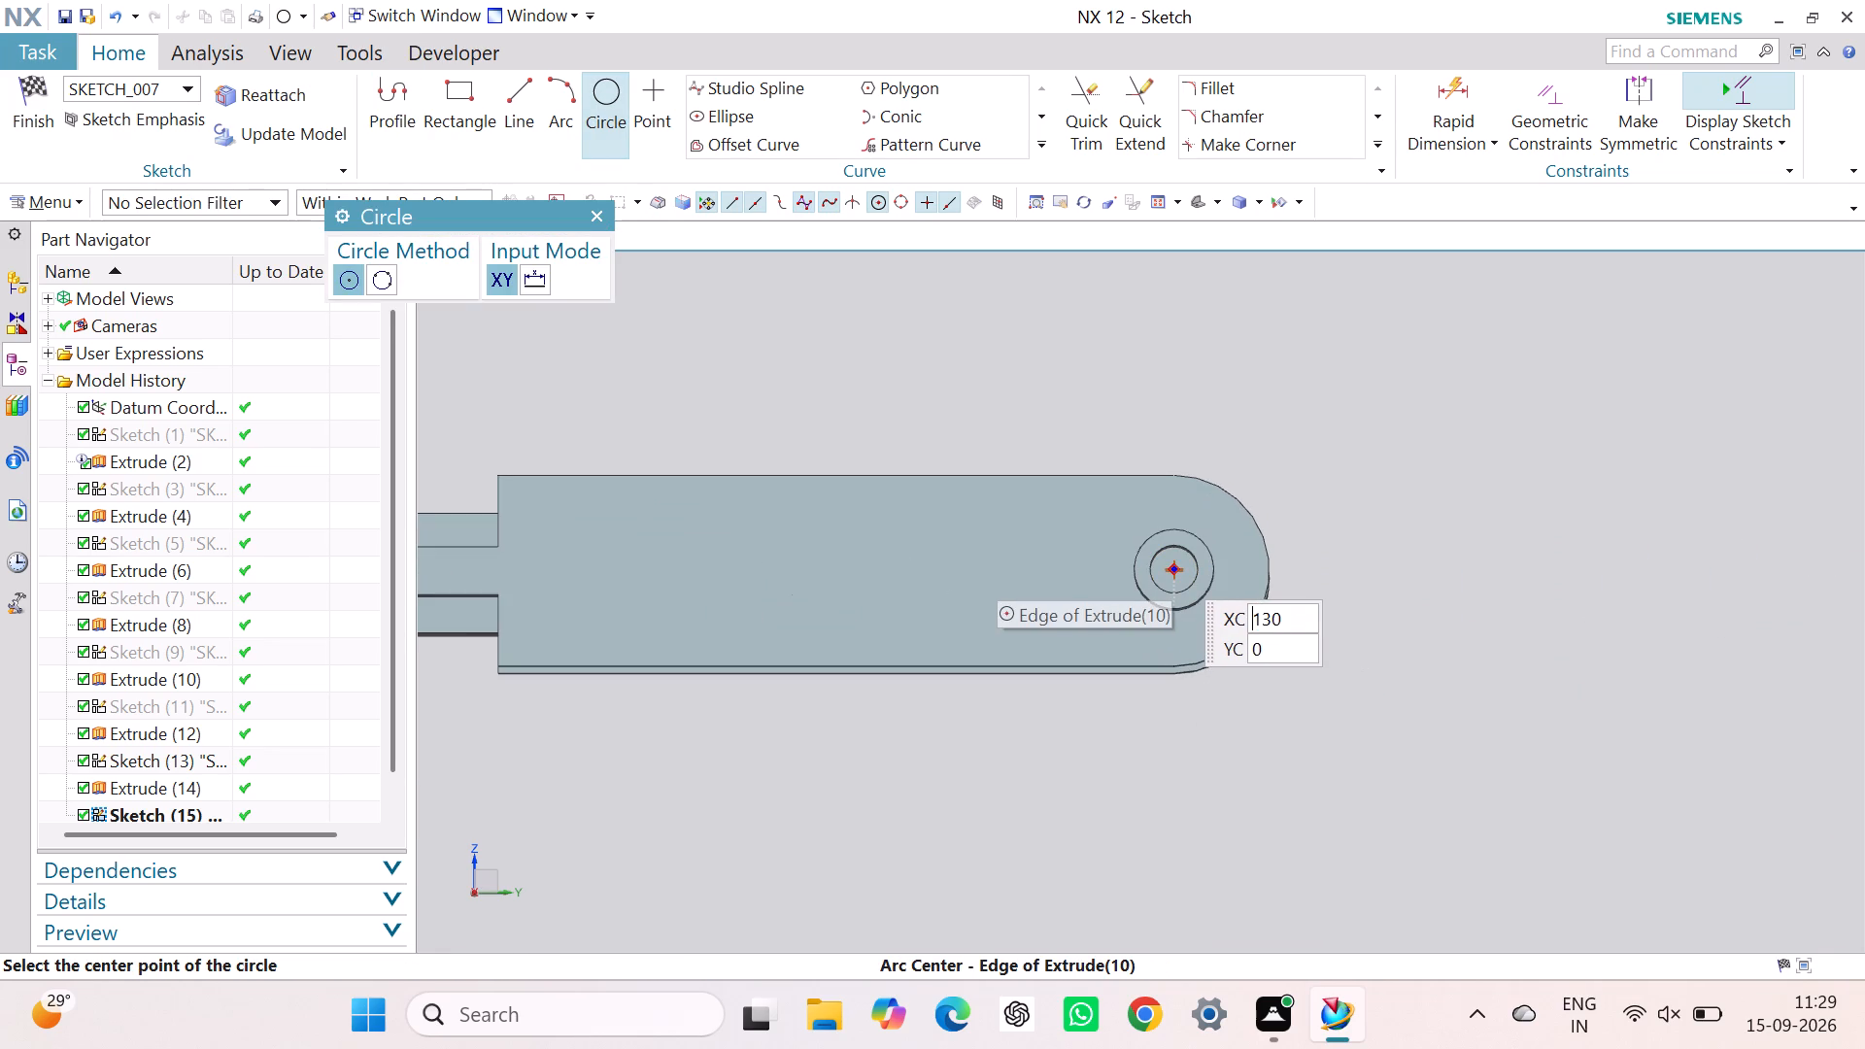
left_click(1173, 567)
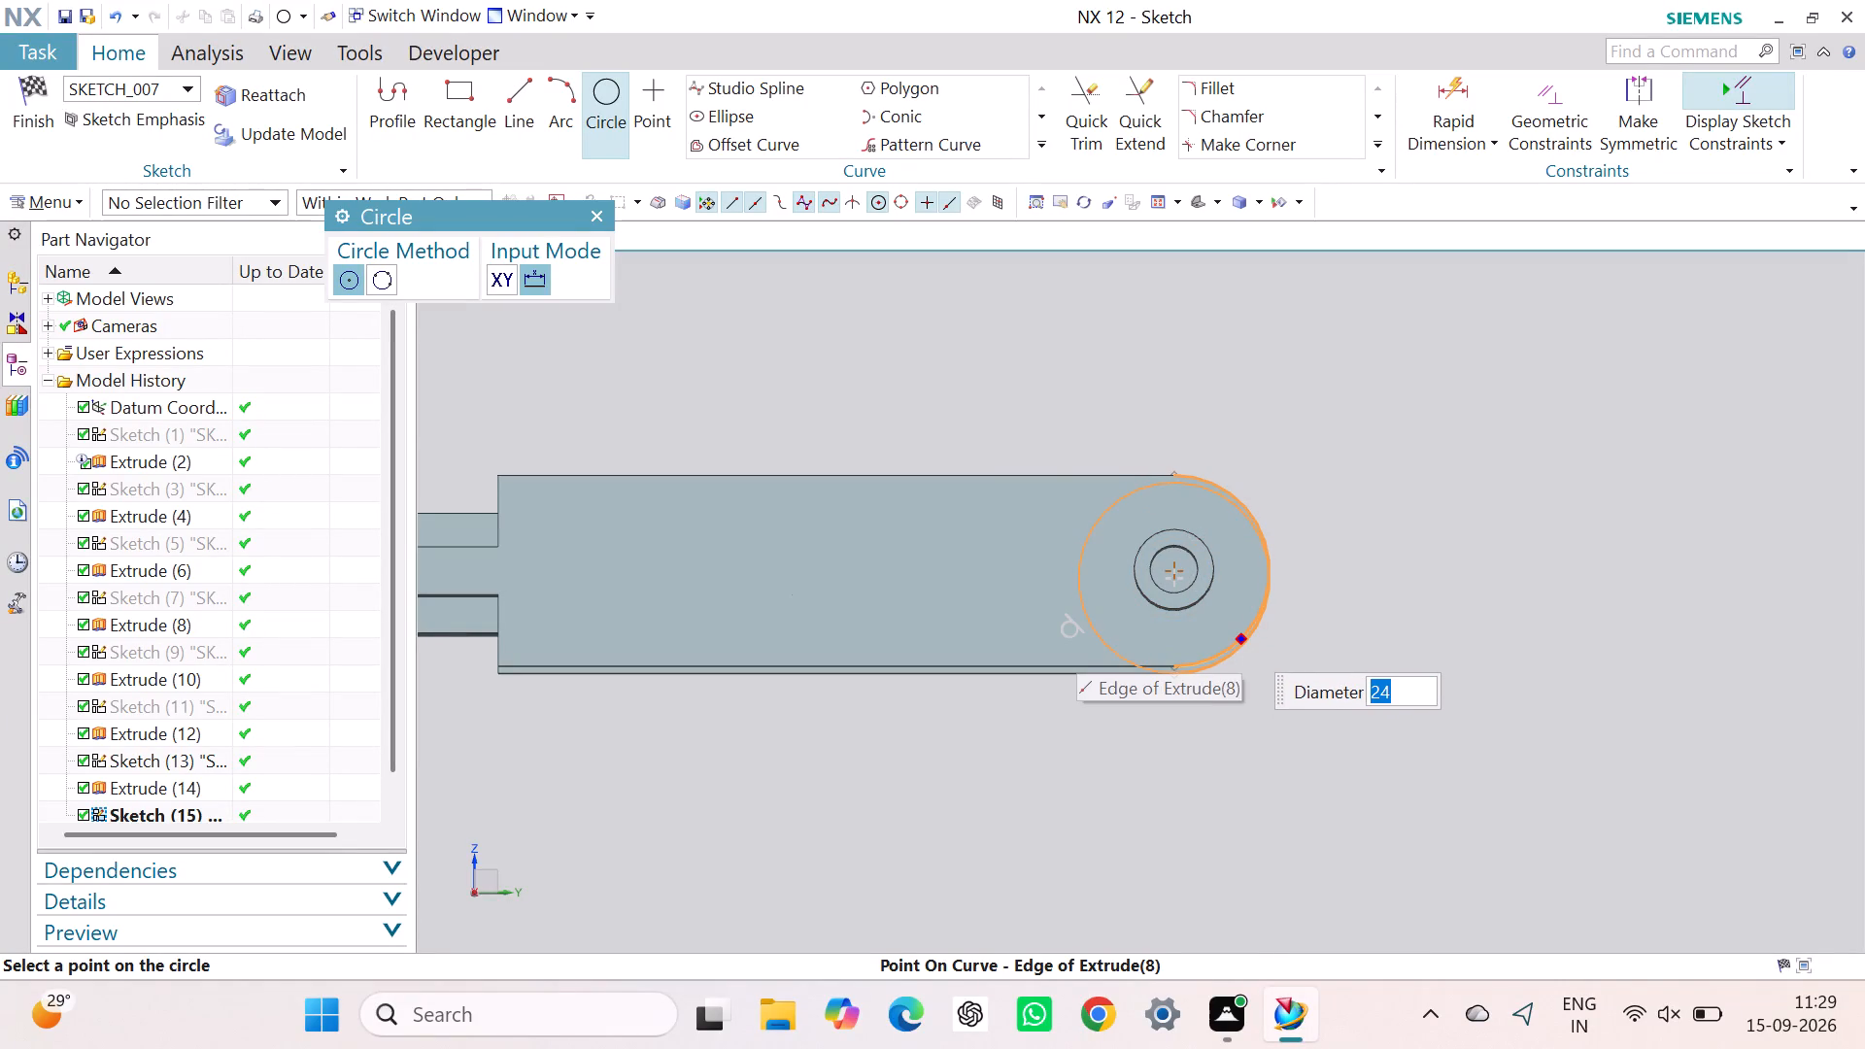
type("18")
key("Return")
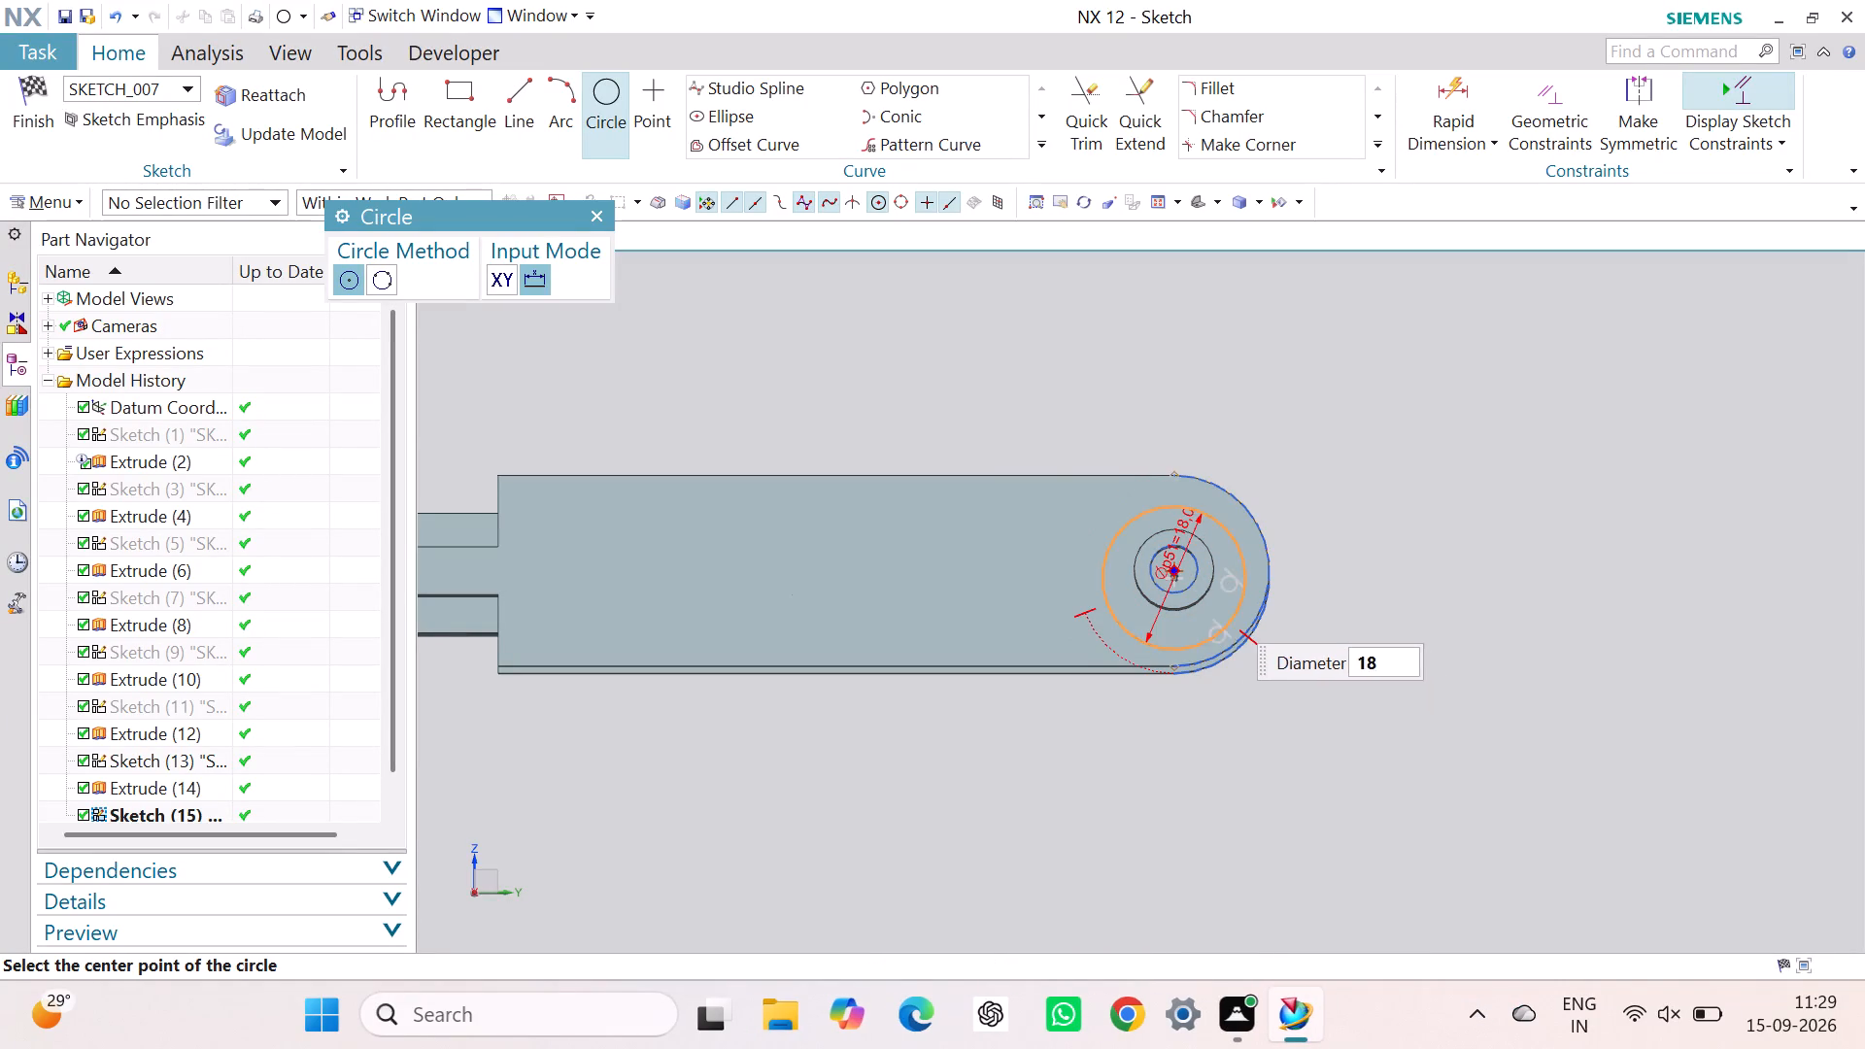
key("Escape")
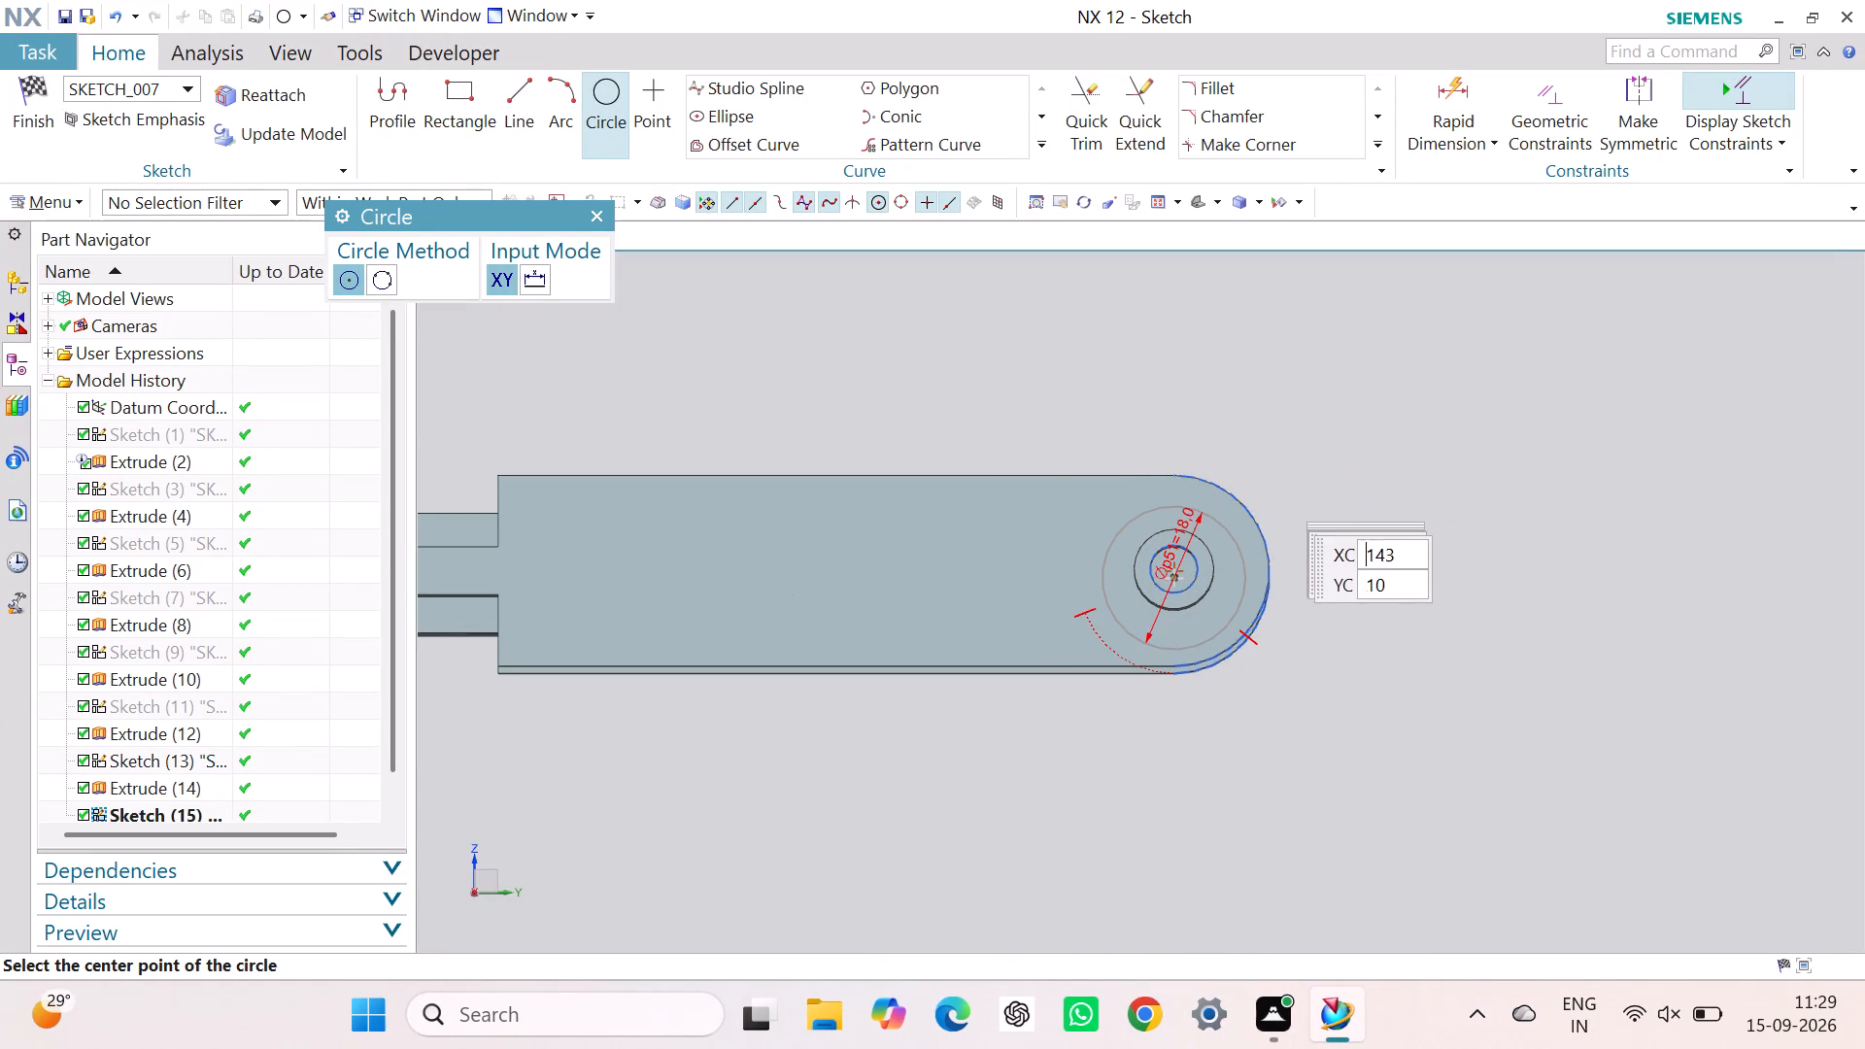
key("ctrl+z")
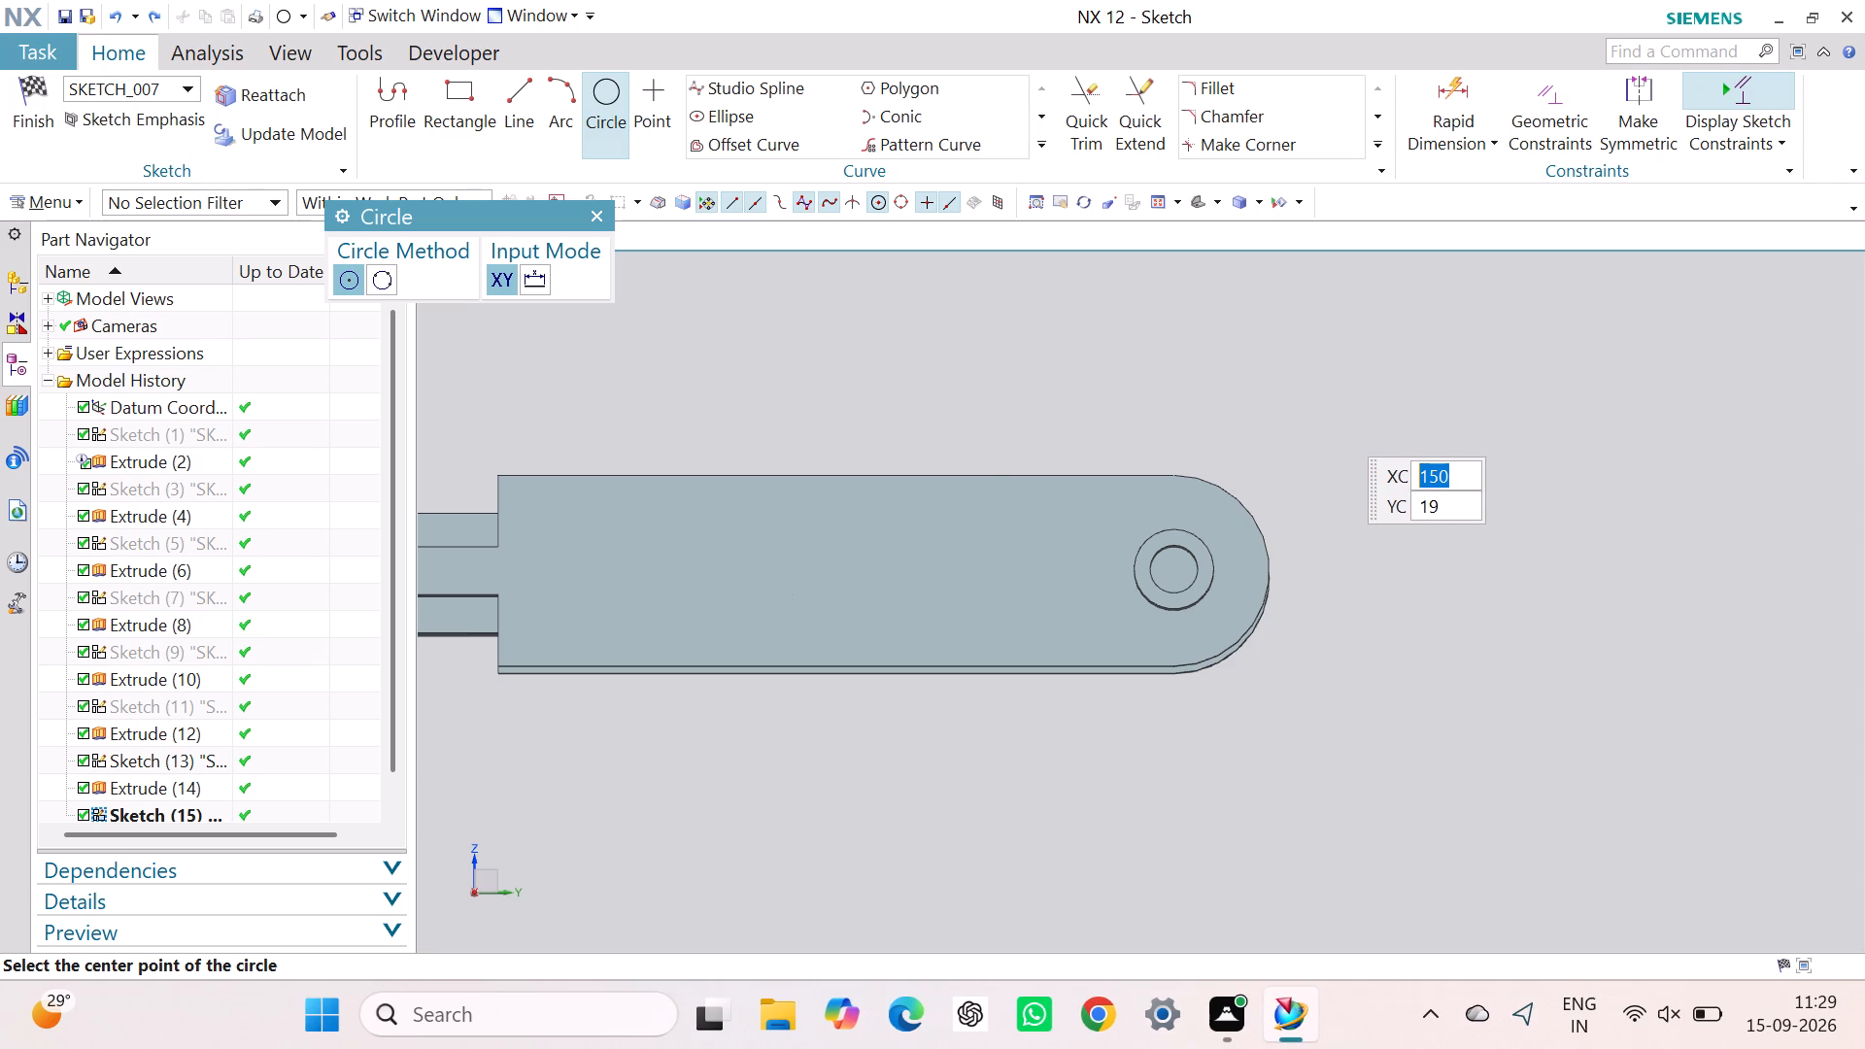
Align the view to the sketch plane and draw a circle about 34.5 mm in diameter, centred on the rounded end's arc centre.
key("F8")
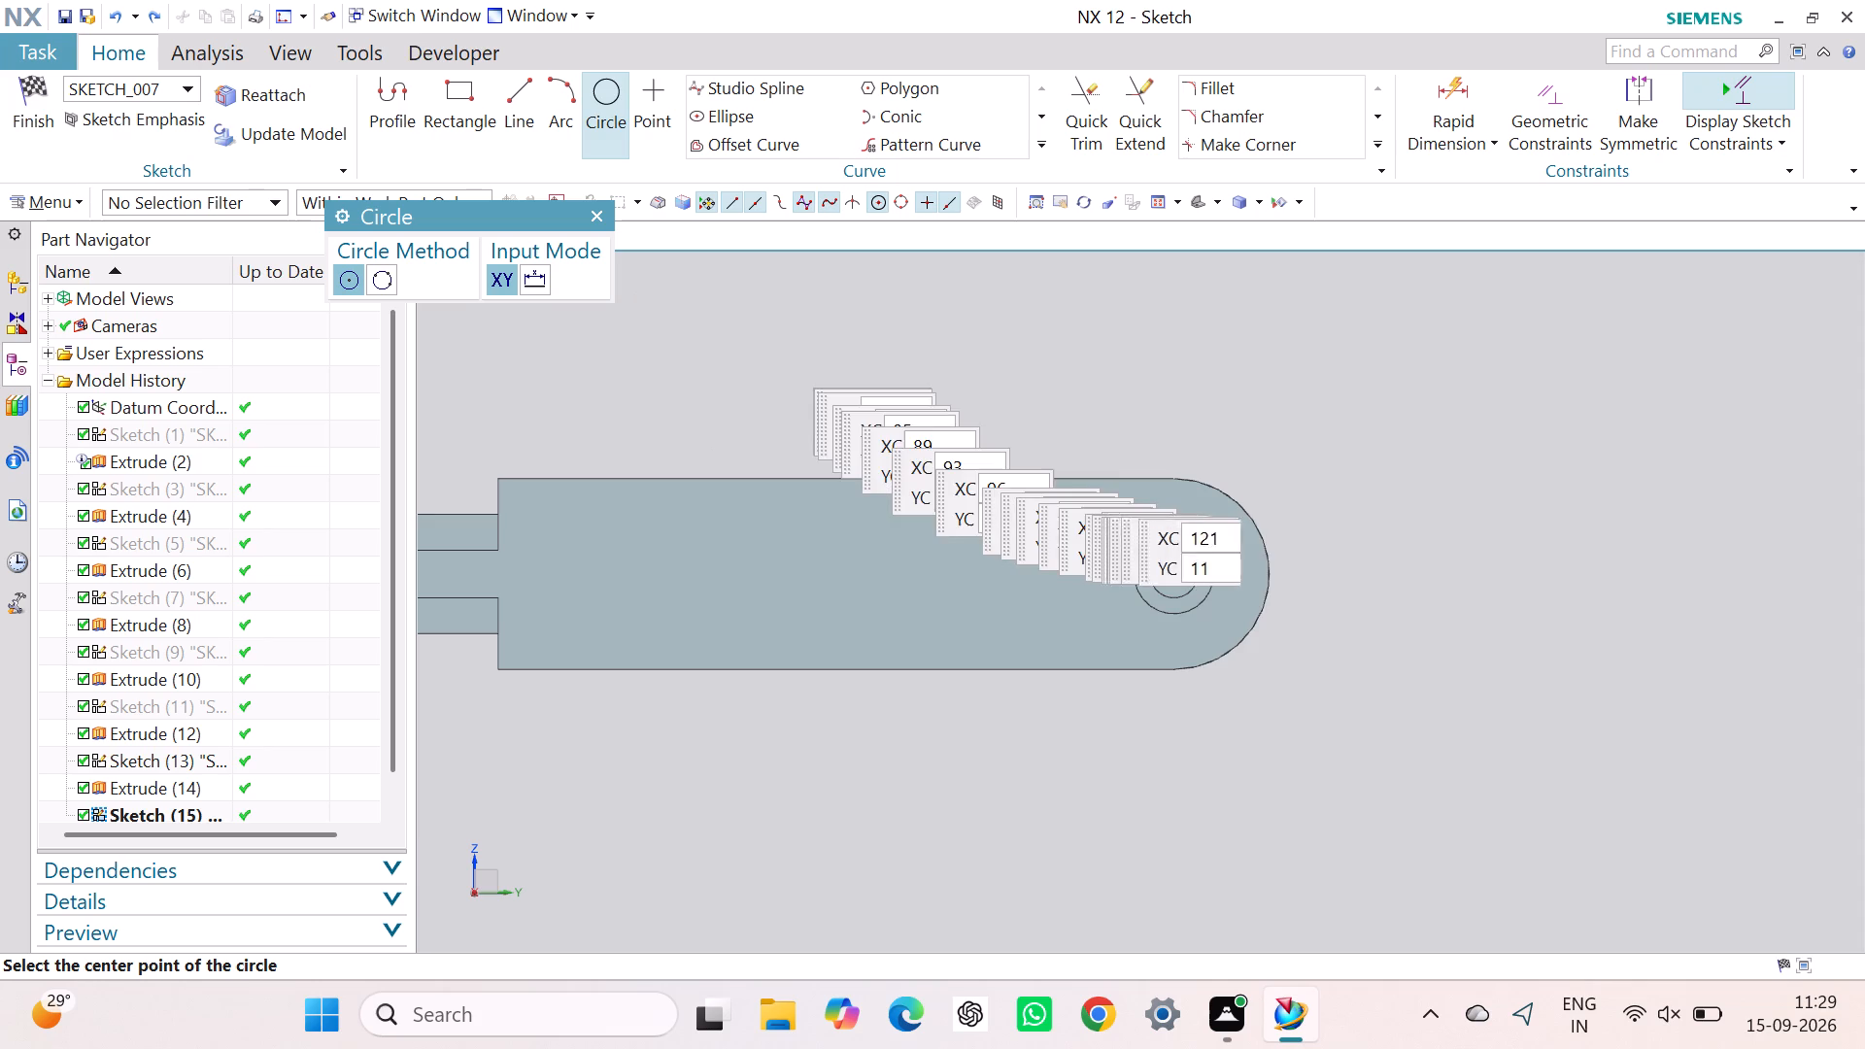
left_click(1178, 569)
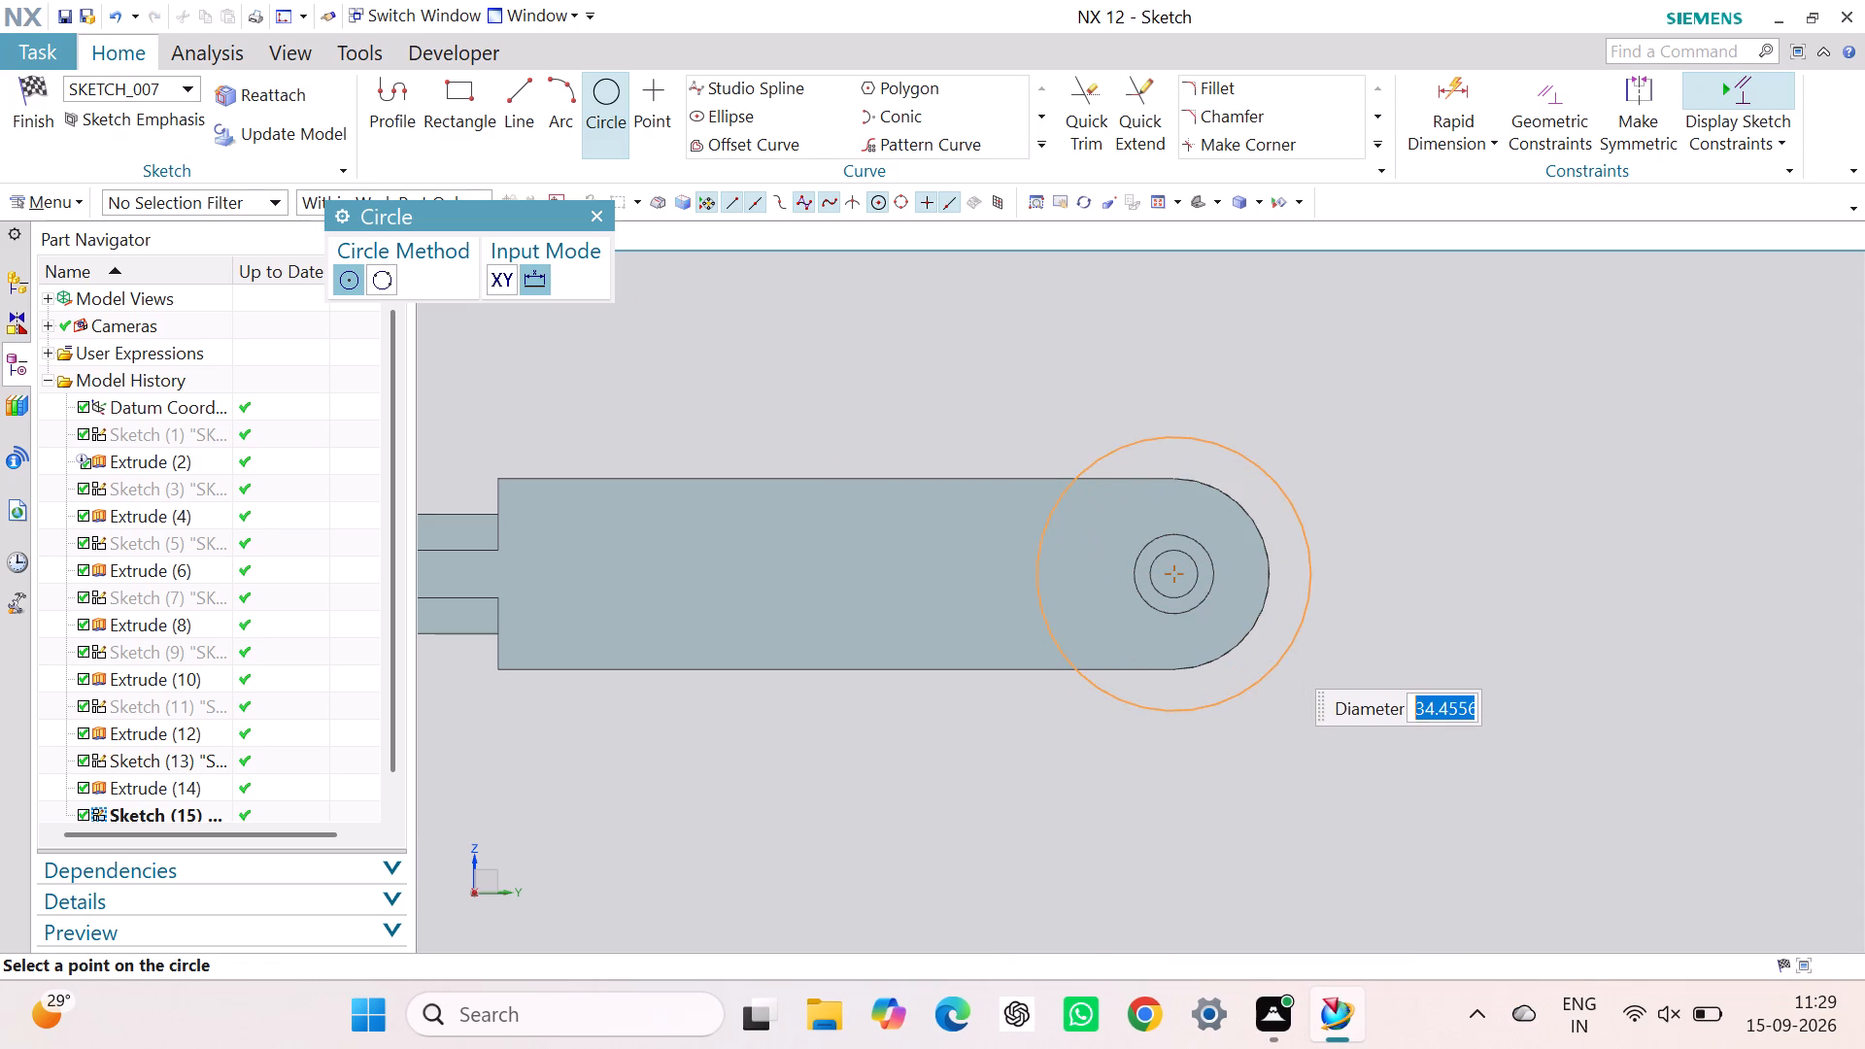
left_click(1283, 657)
key("Escape")
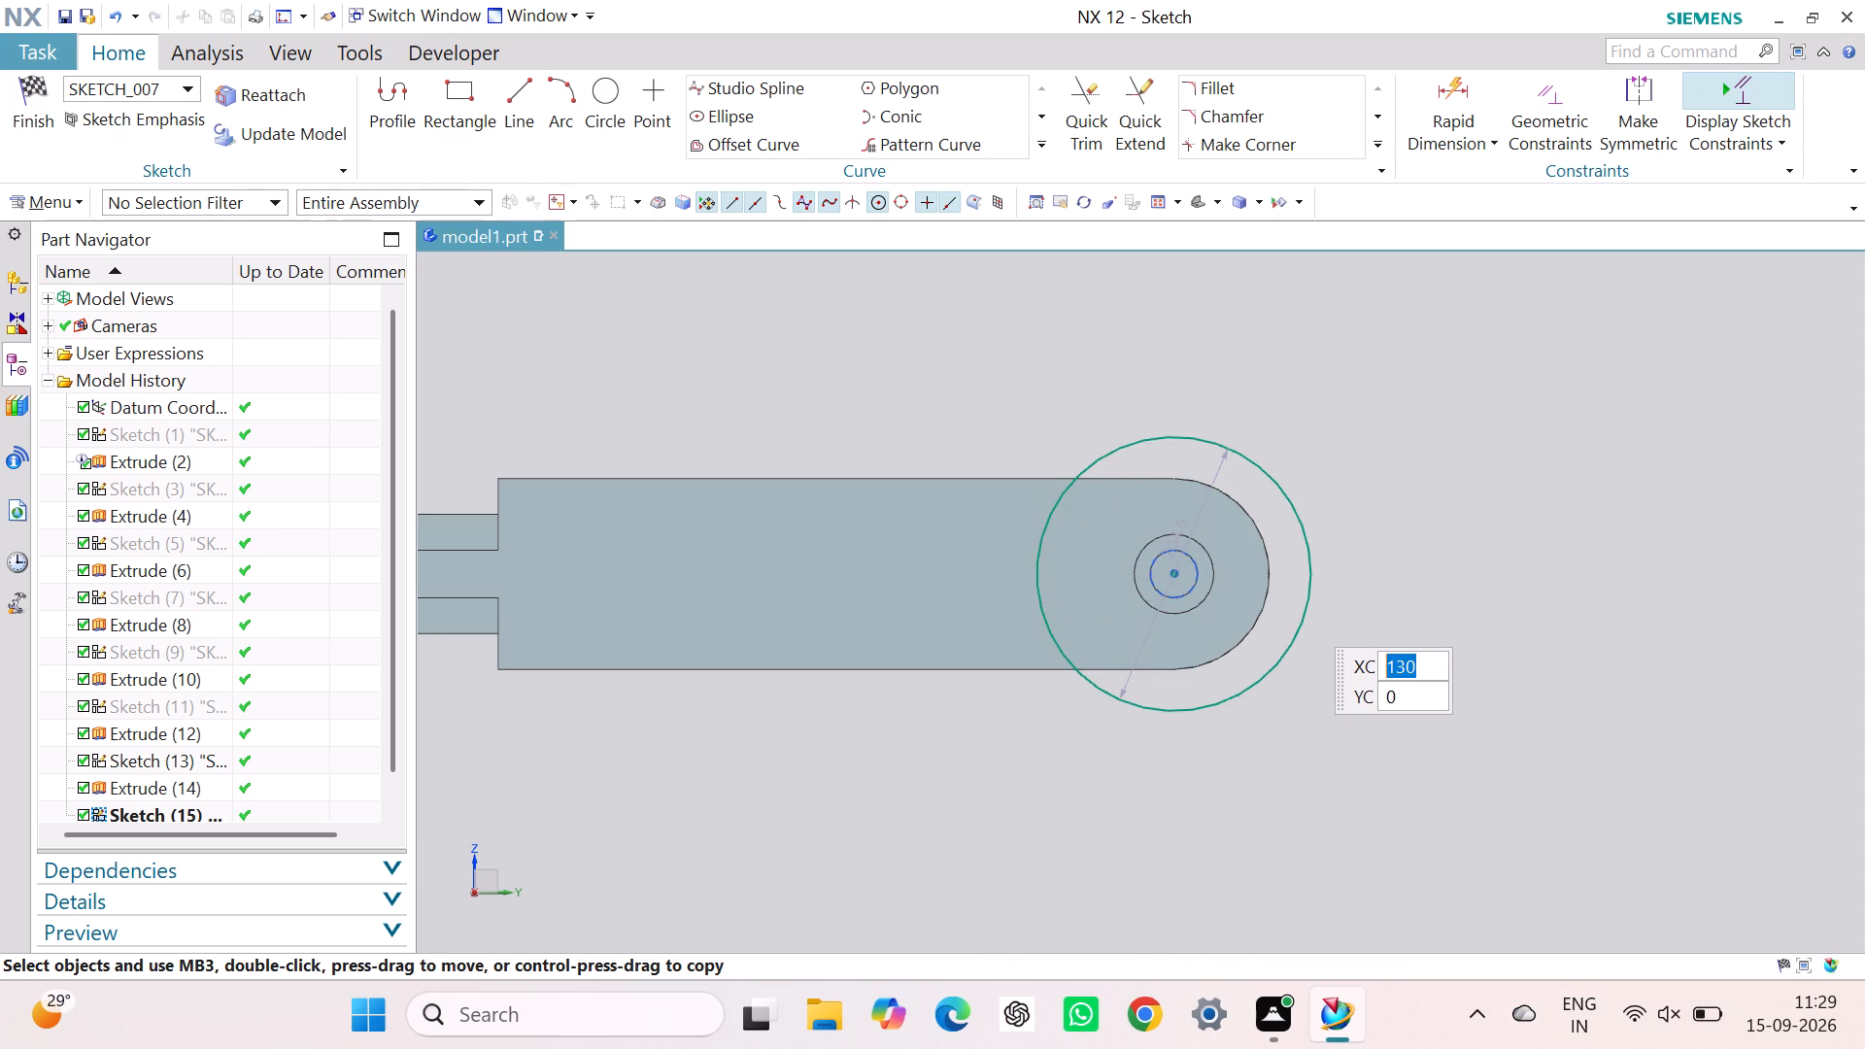
key("Escape")
Set the new circle's diameter dimension p51 to 18 mm and finish the sketch.
left_click_drag(1213, 468, 1233, 411)
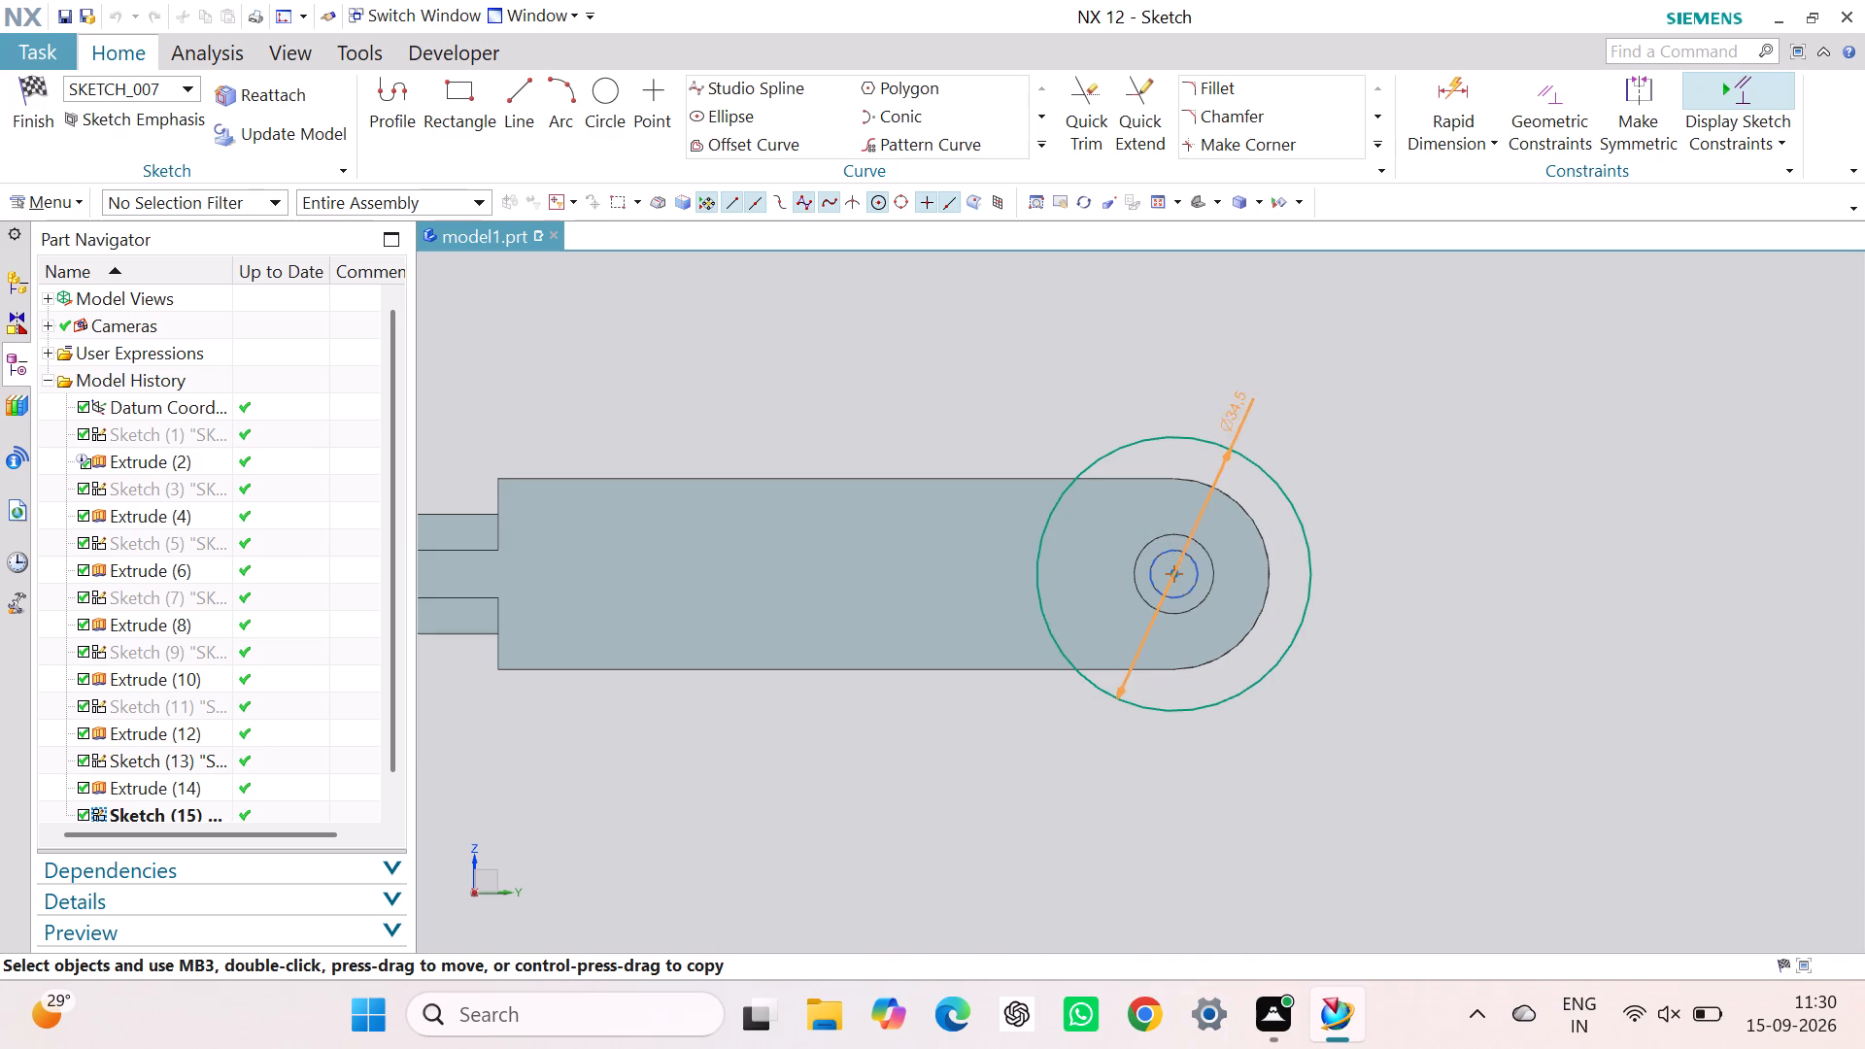
left_click_drag(1233, 411, 1237, 402)
double_click(1241, 401)
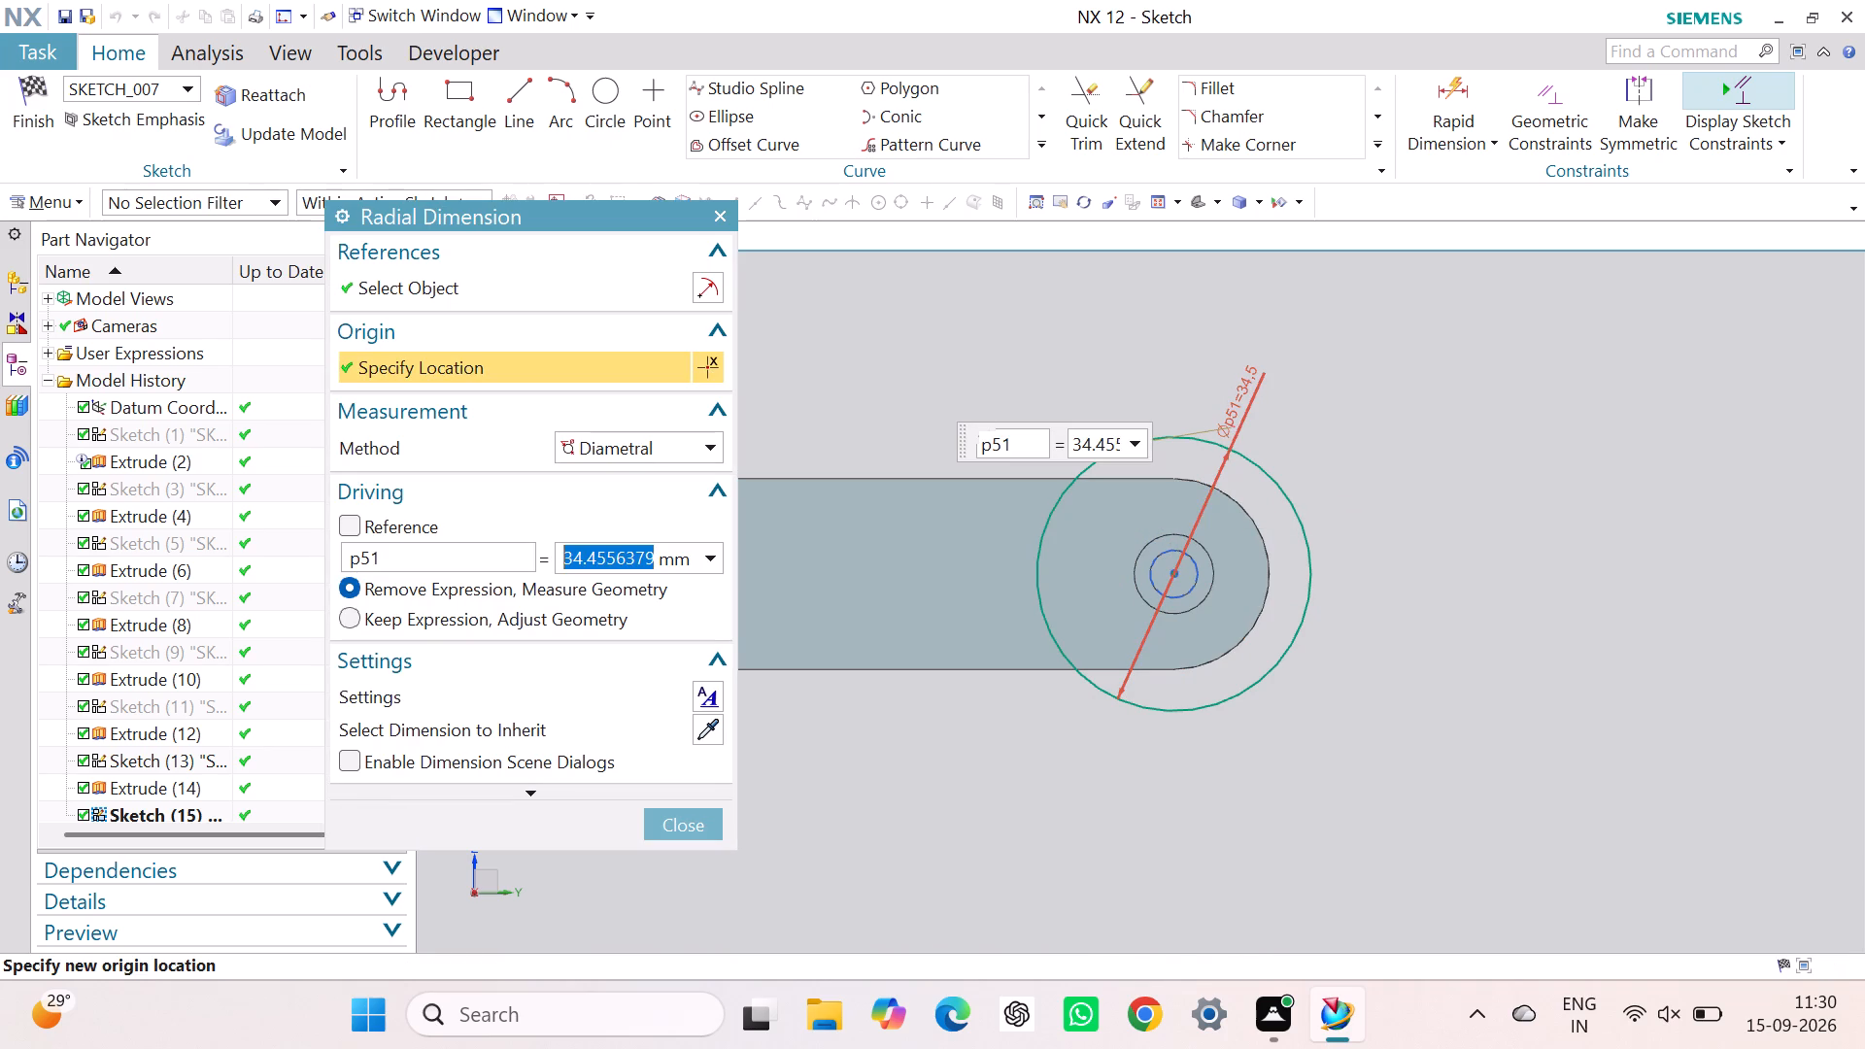
type("18")
key("Return")
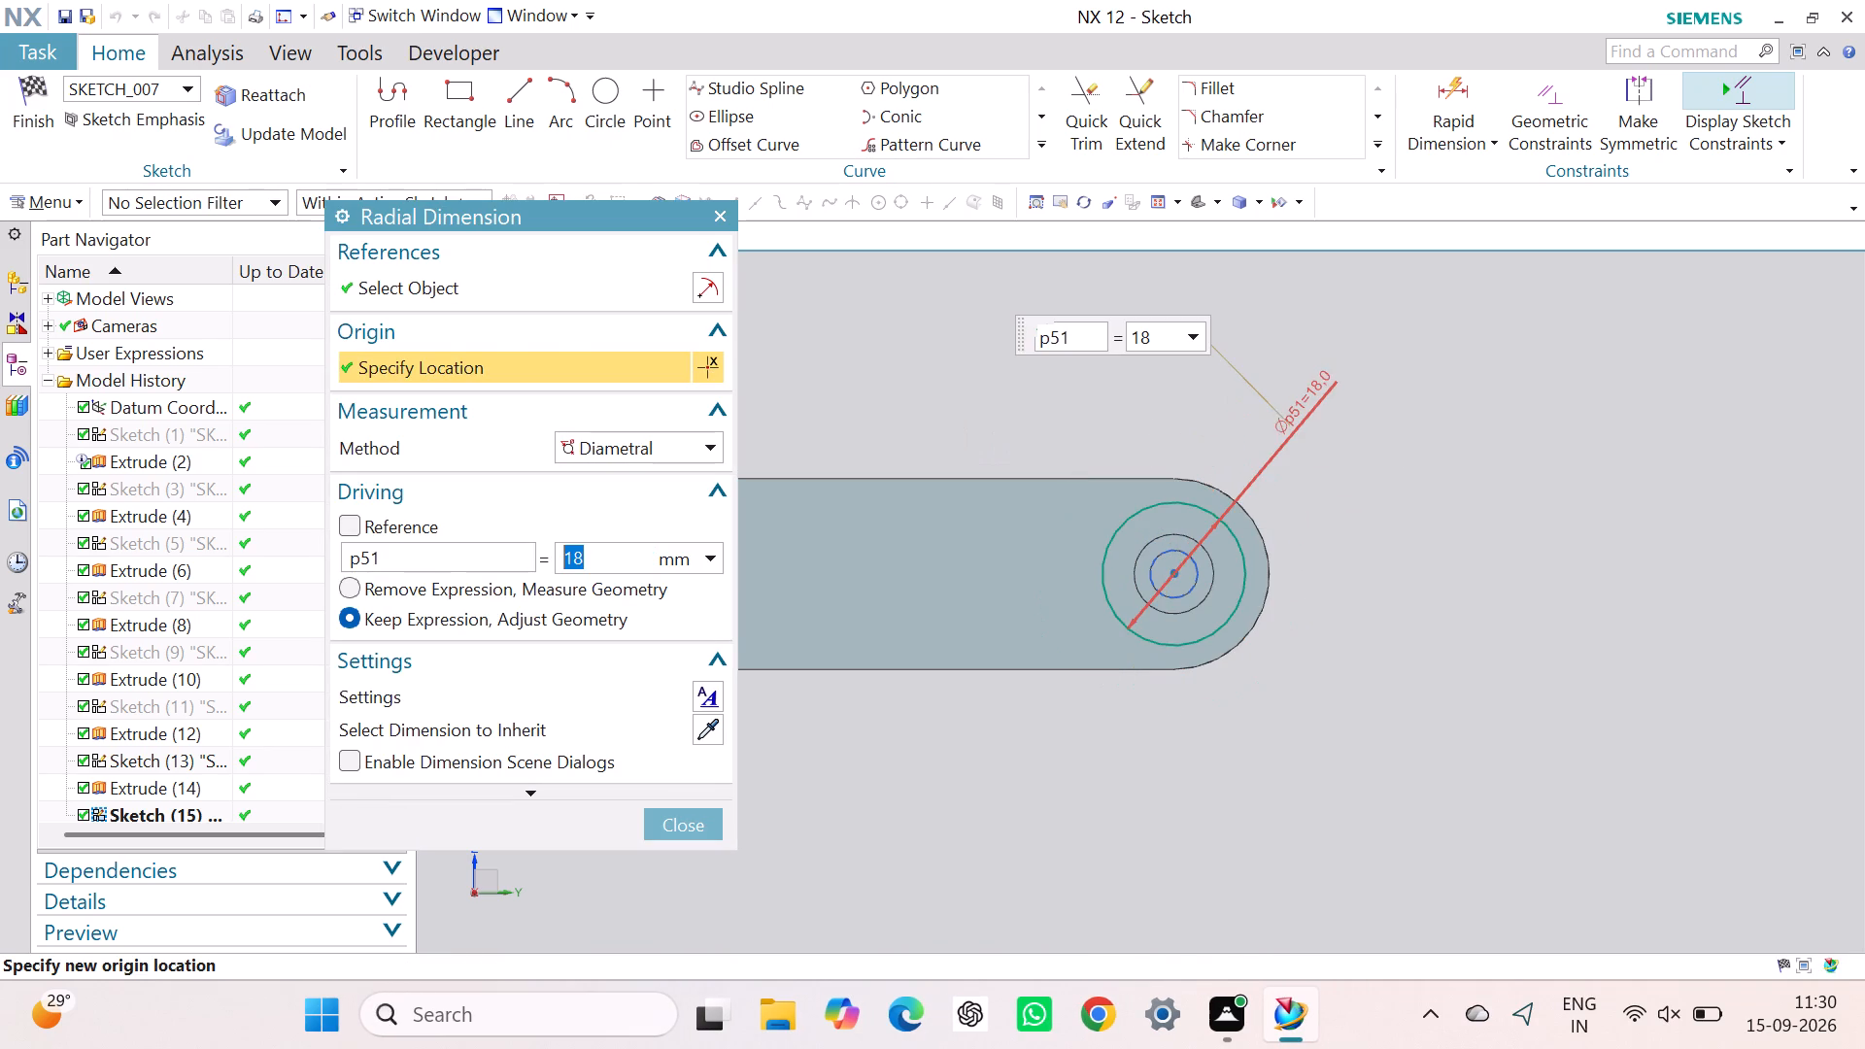
left_click(688, 817)
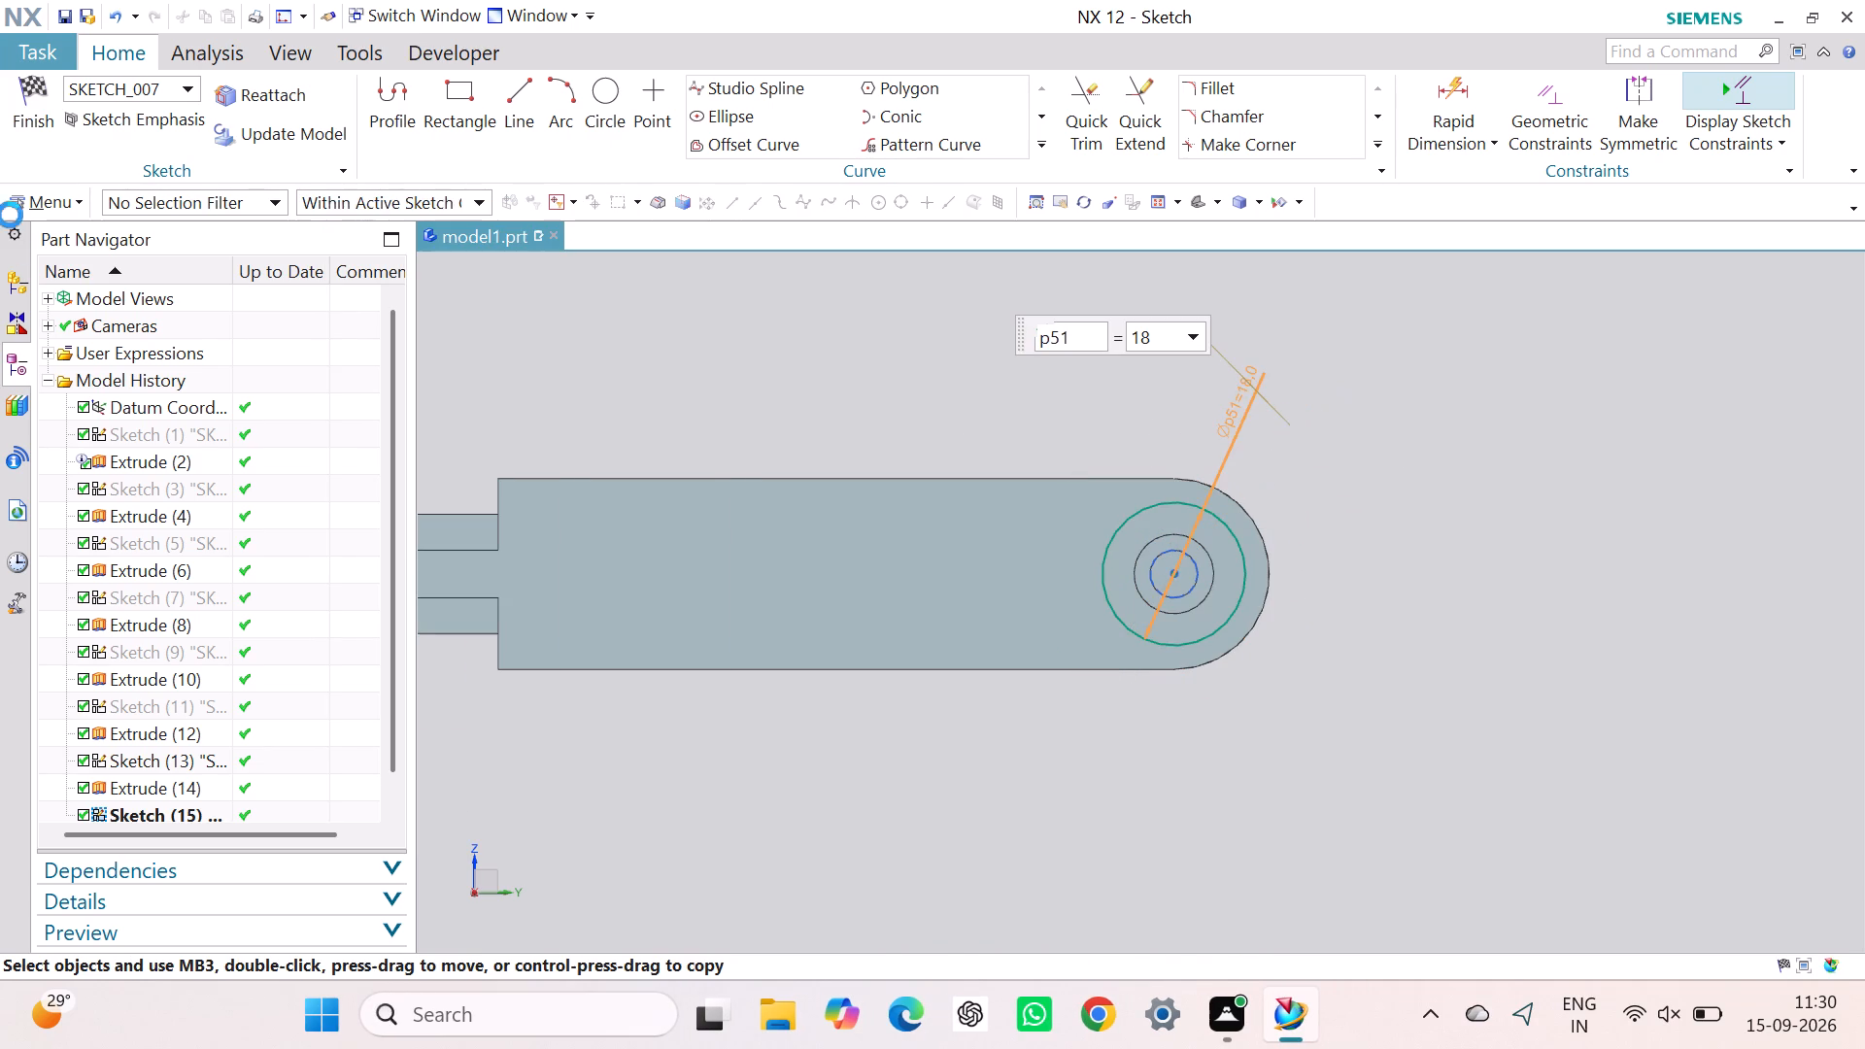
left_click(25, 88)
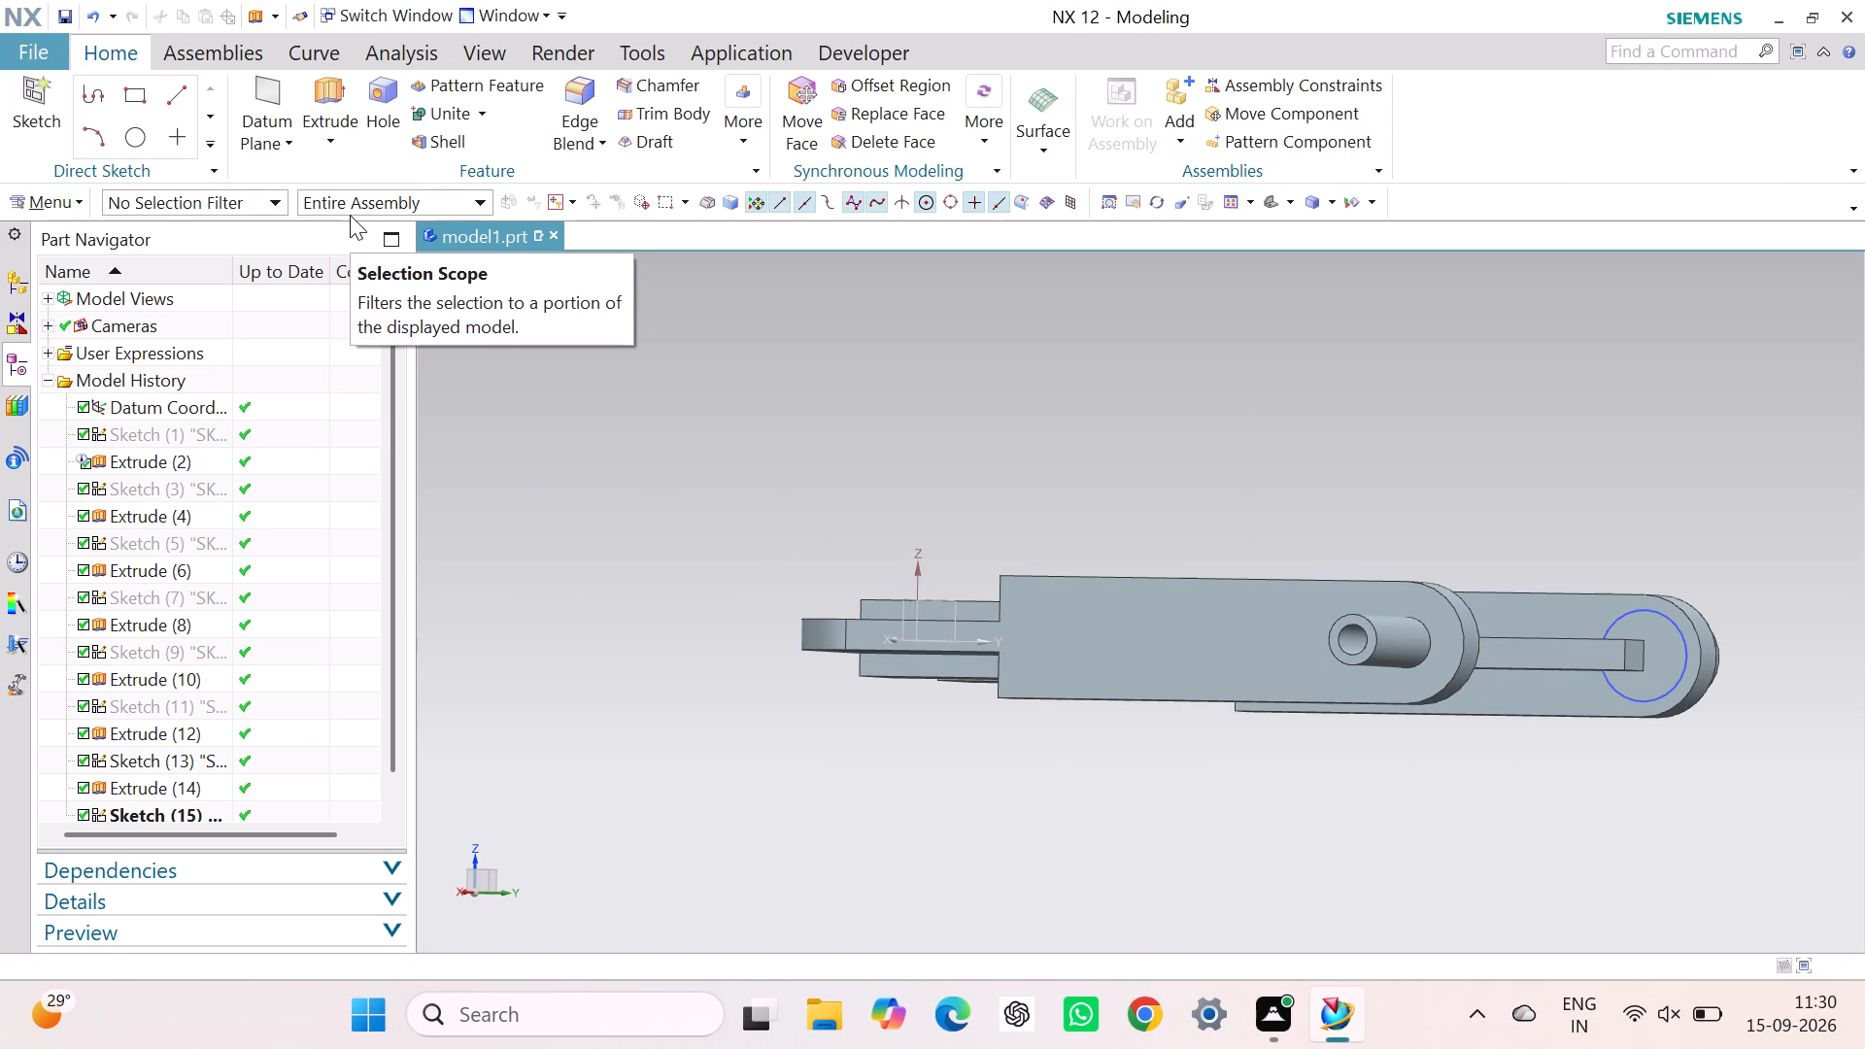
Extrude the 18 mm circle sketch from 0 to 11 mm with the inferred Boolean.
scroll(199, 682, "down", 3)
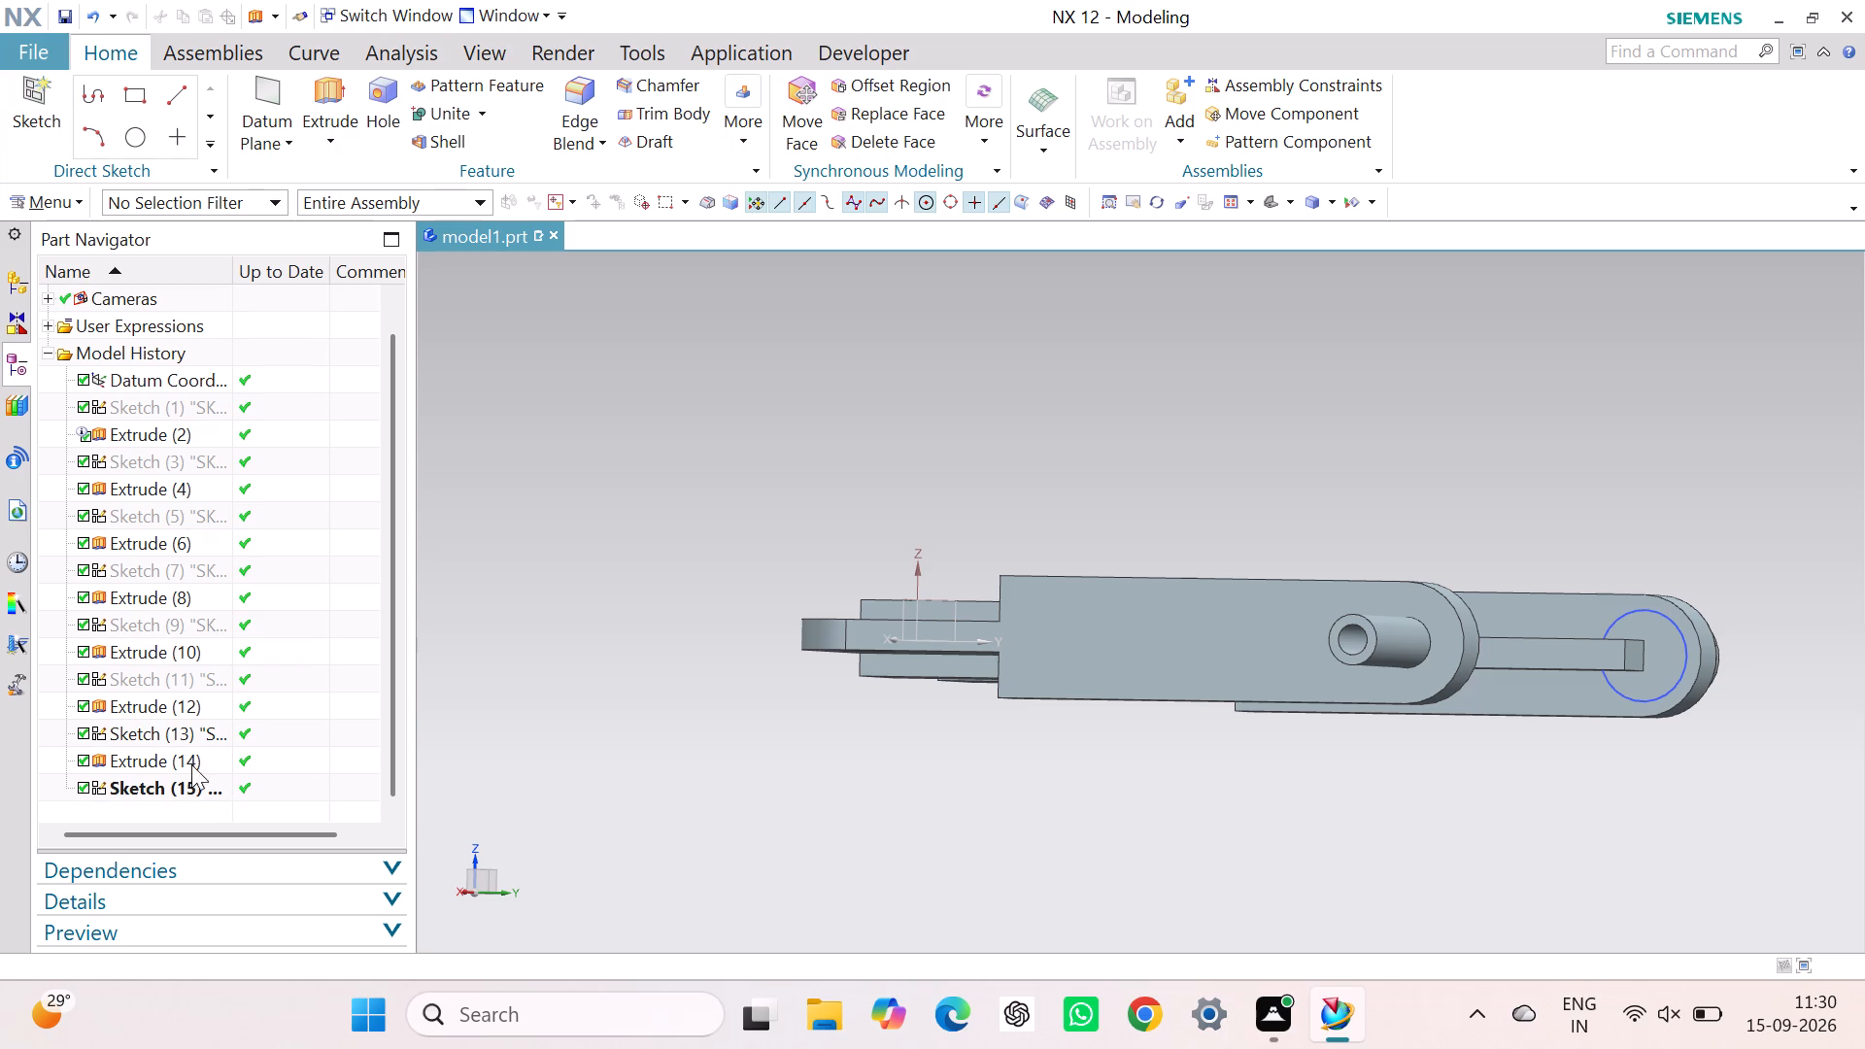
left_click(196, 785)
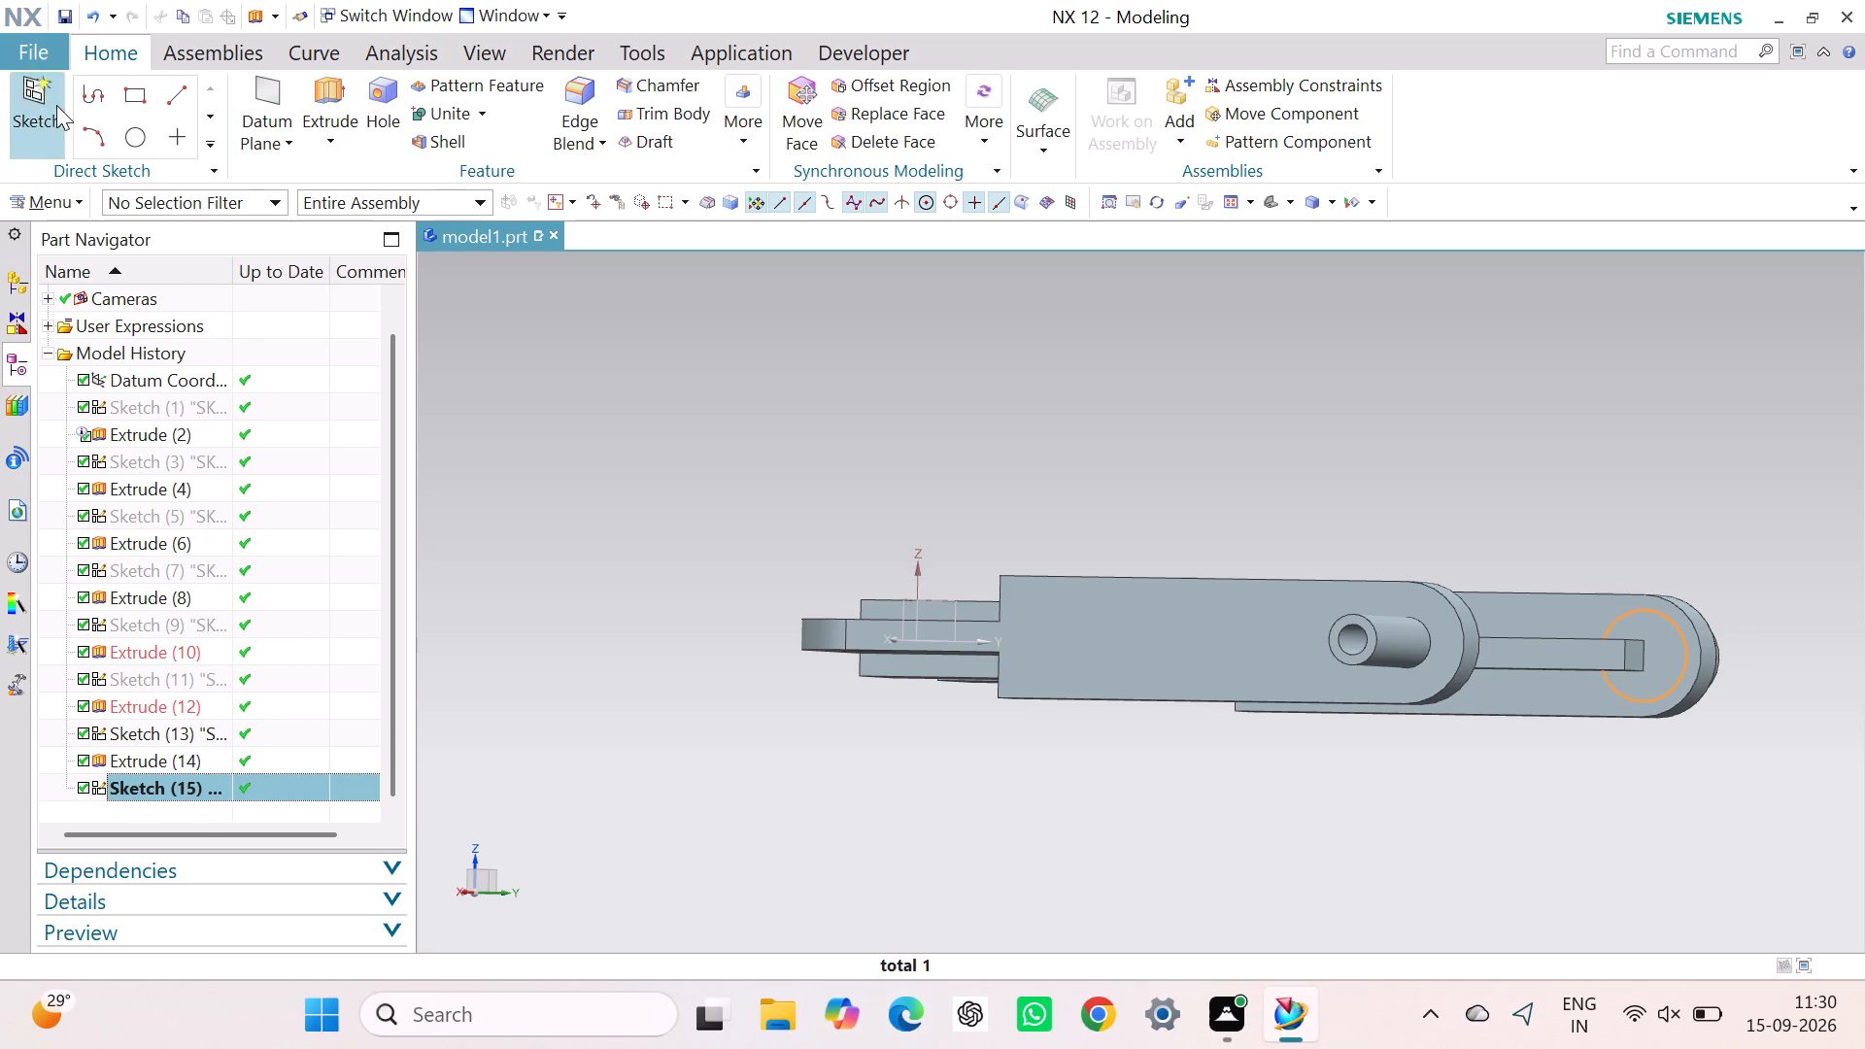
left_click(334, 90)
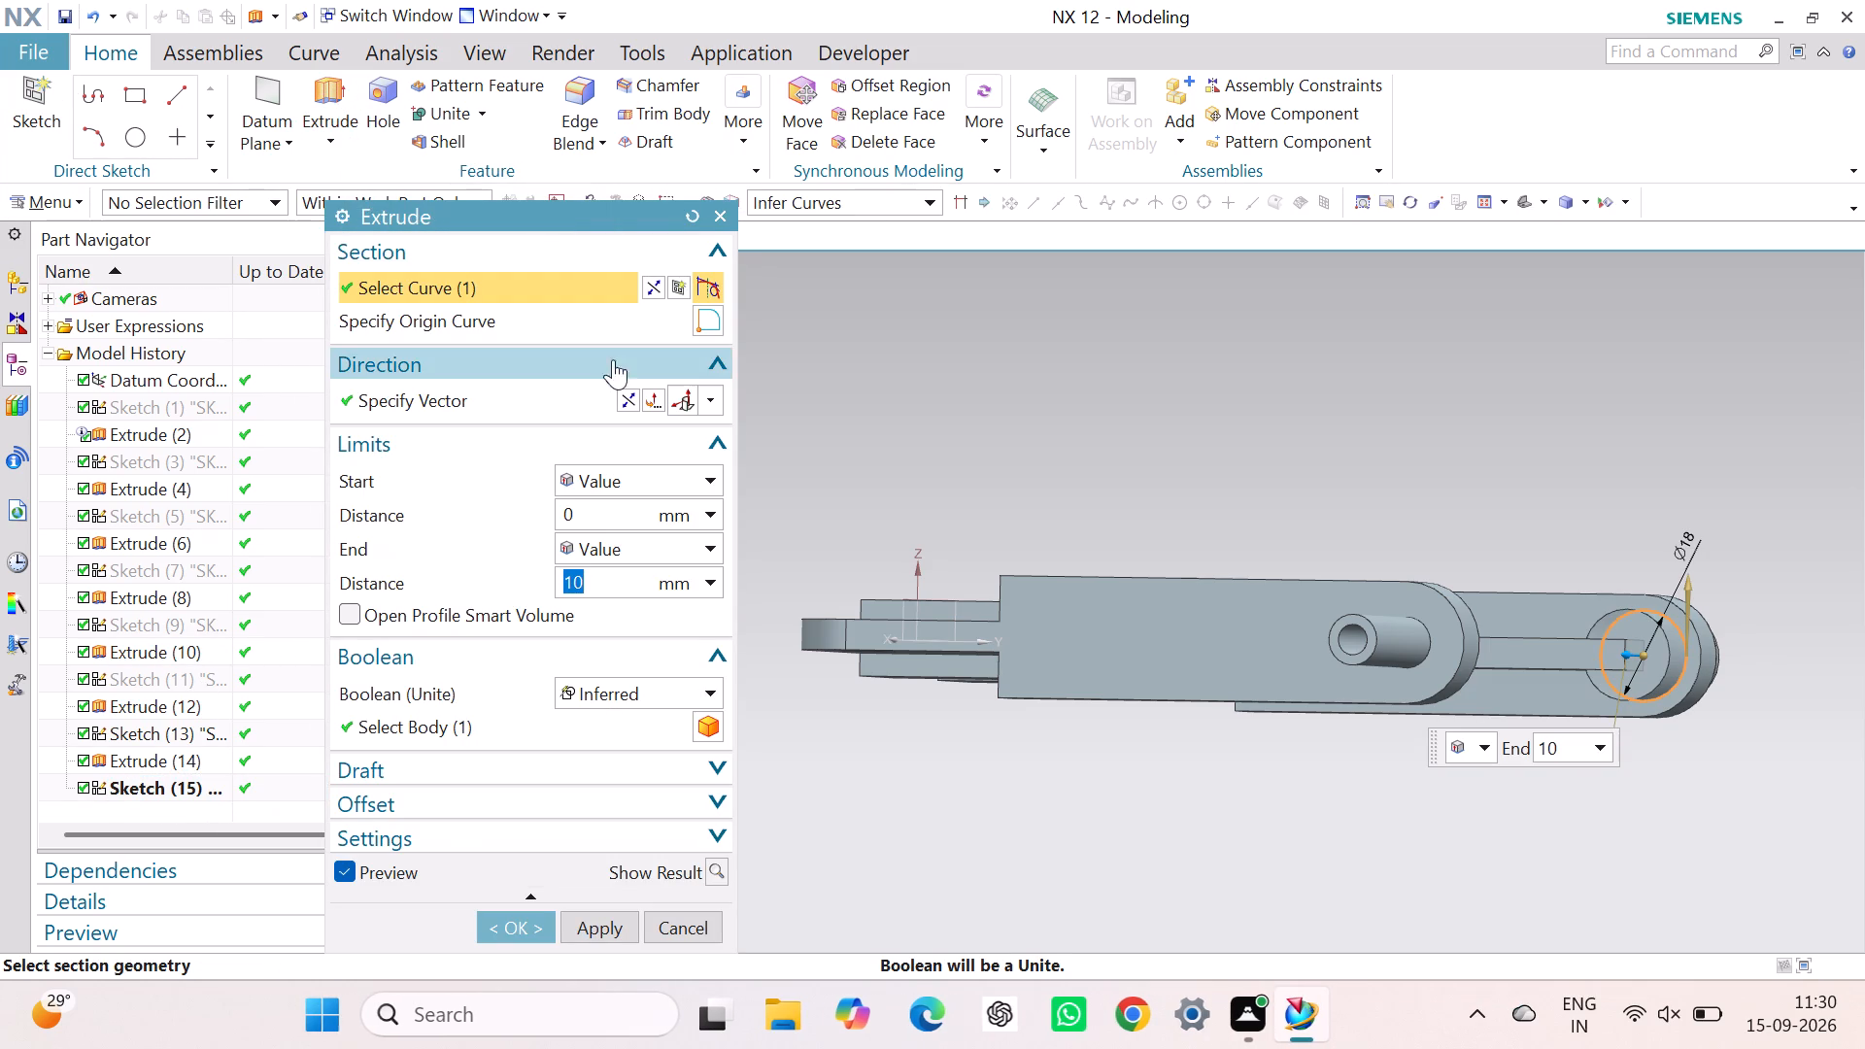
key("1")
key("1")
key("Return")
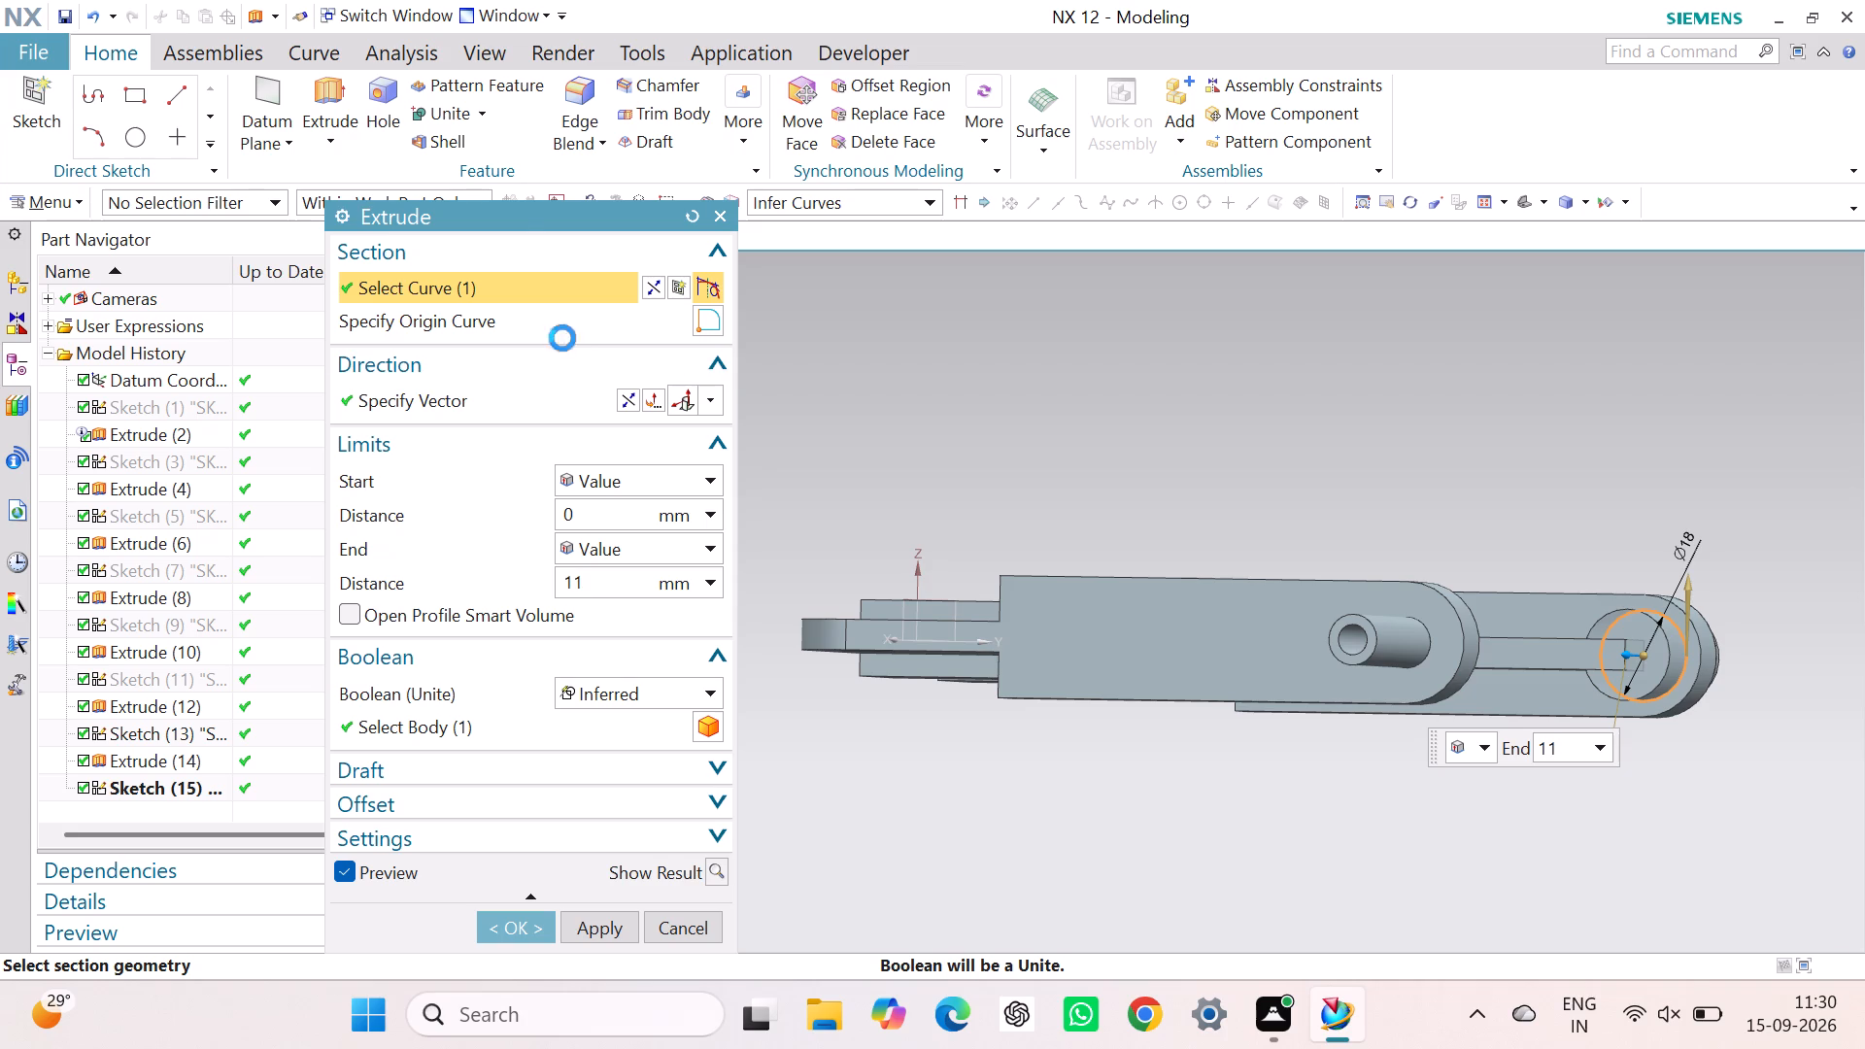
left_click(523, 930)
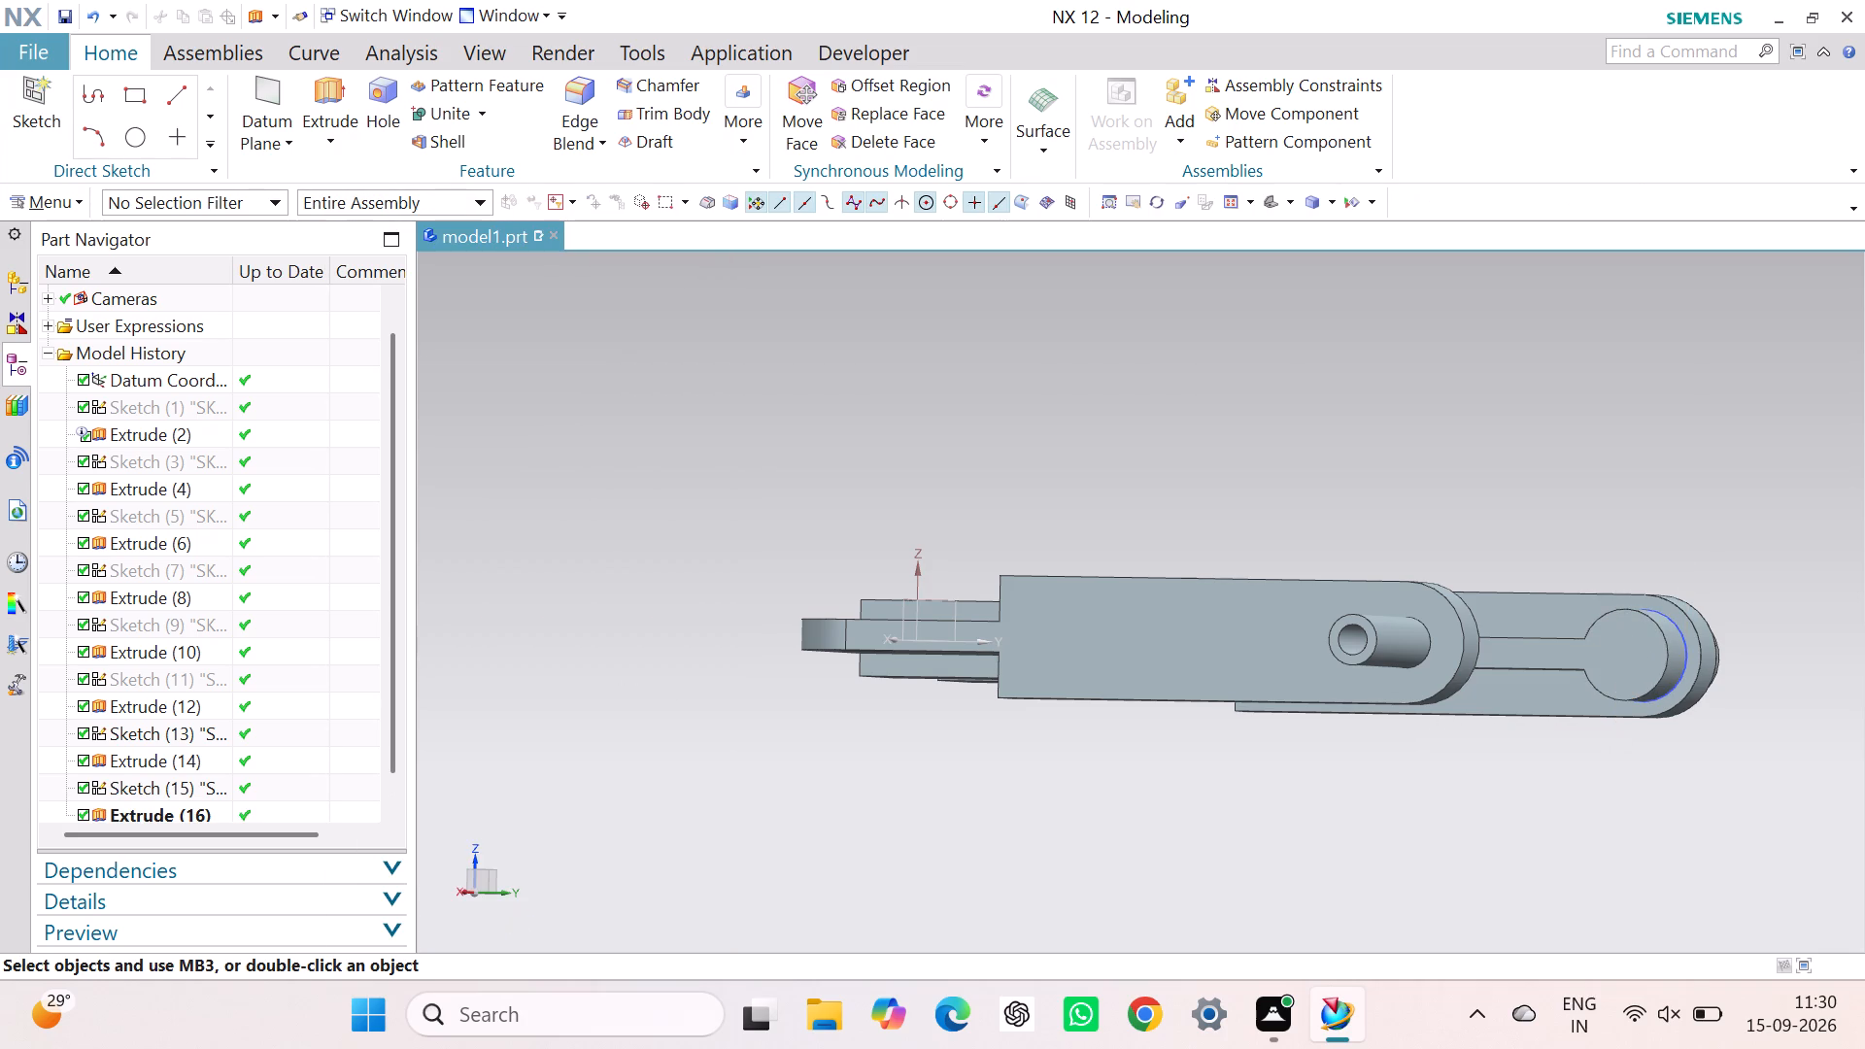
Hide the two boss circle sketches, Sketch (15) and Sketch (13).
middle_click_drag(1537, 518, 1562, 555)
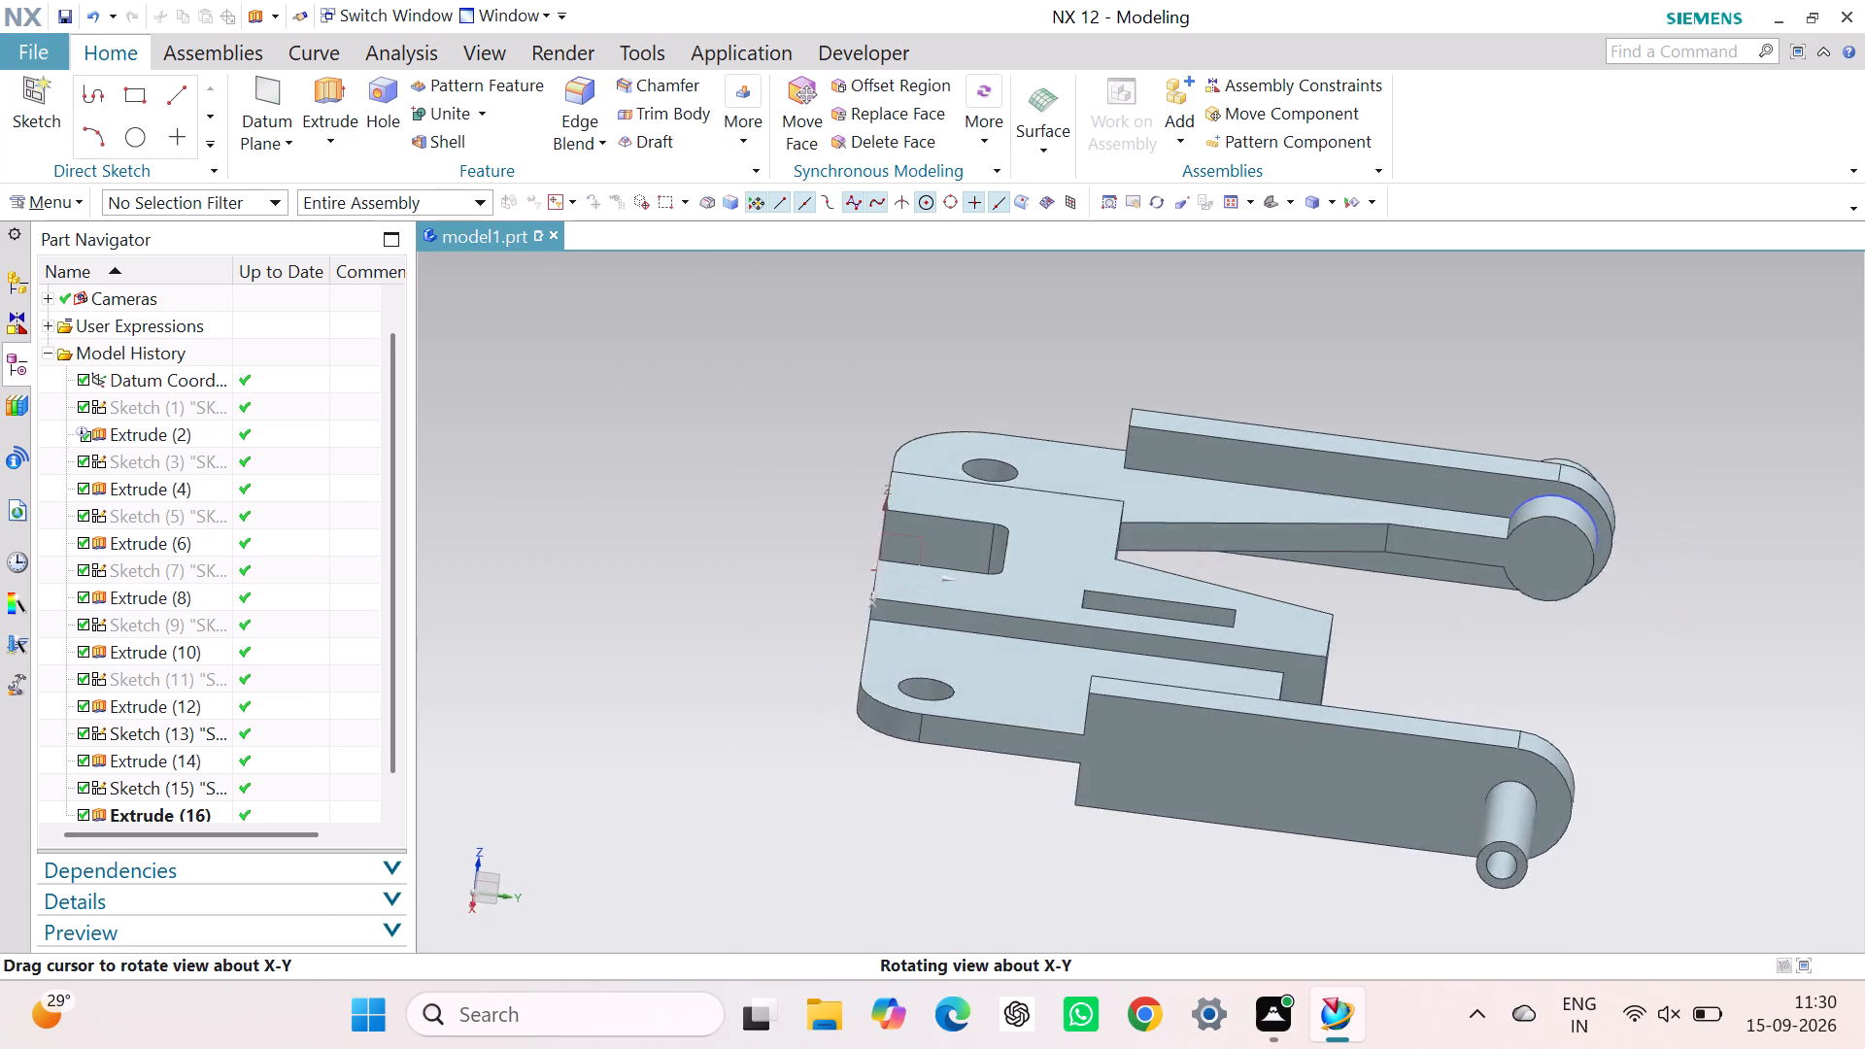
middle_click_drag(1562, 555, 1618, 550)
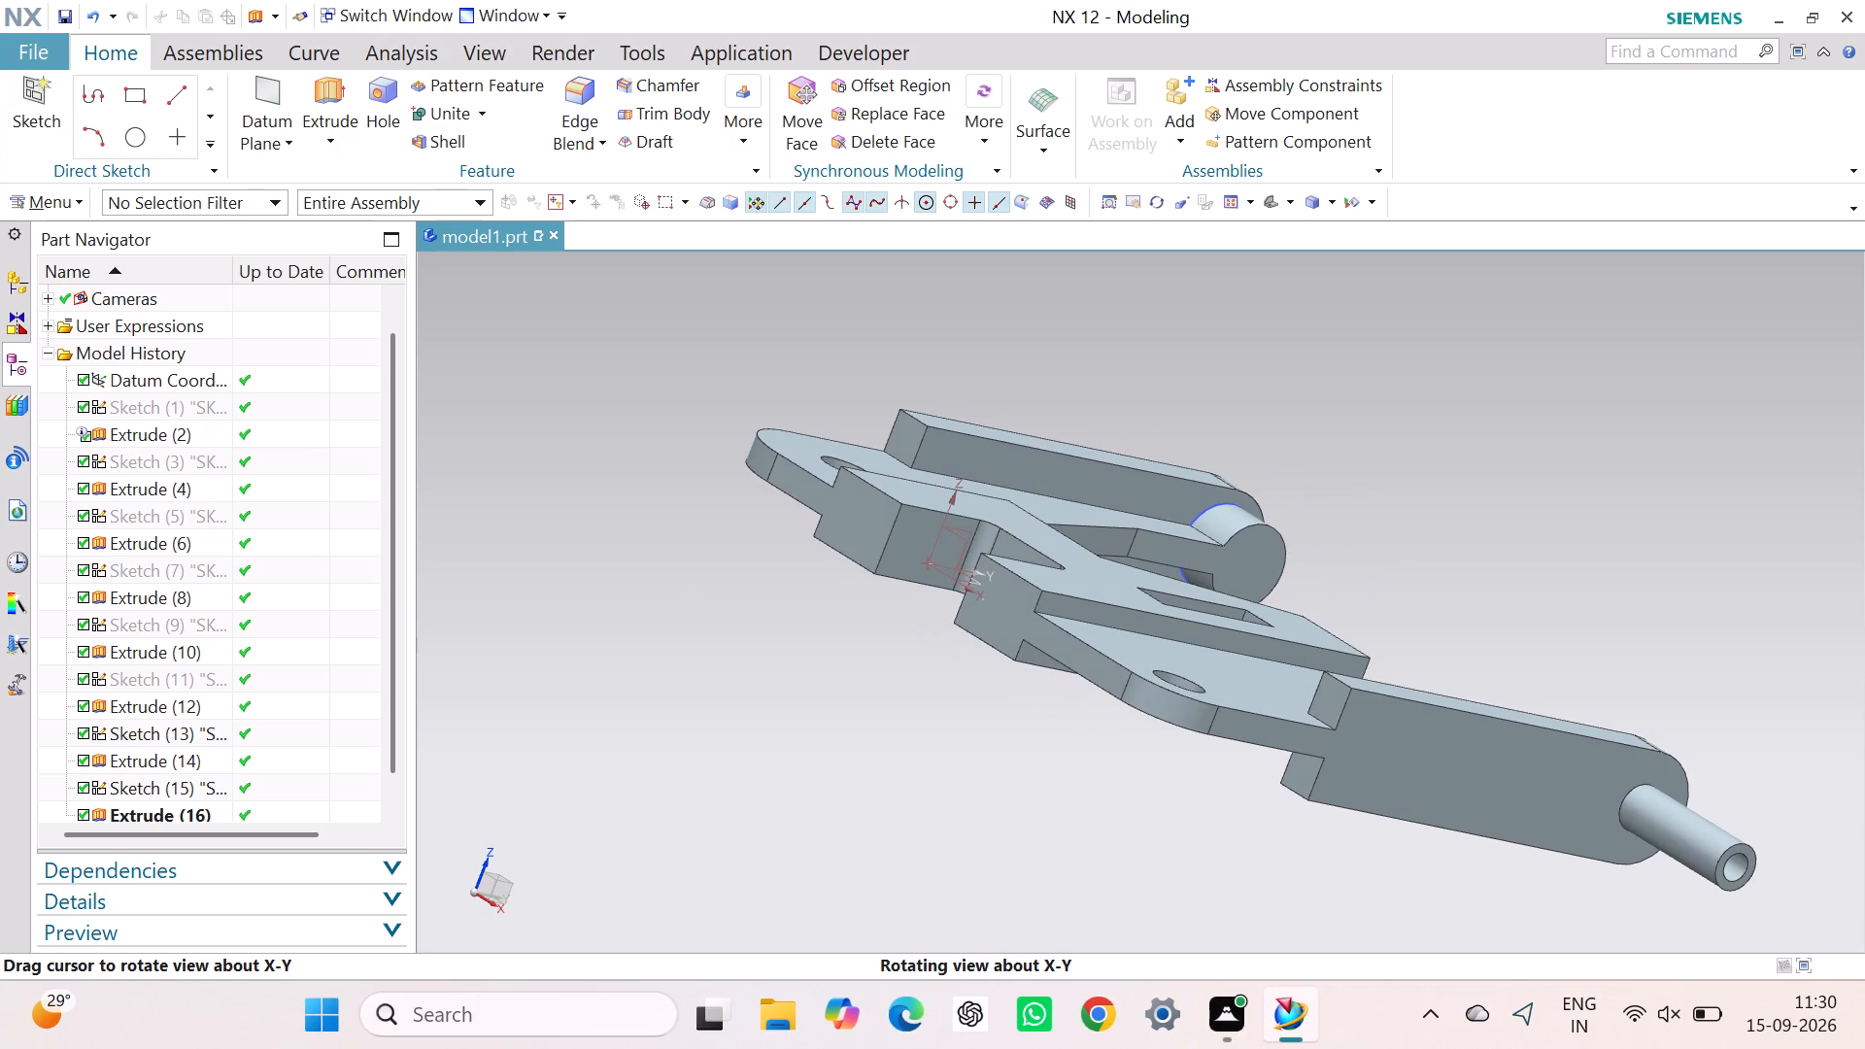
middle_click_drag(1618, 550, 1605, 550)
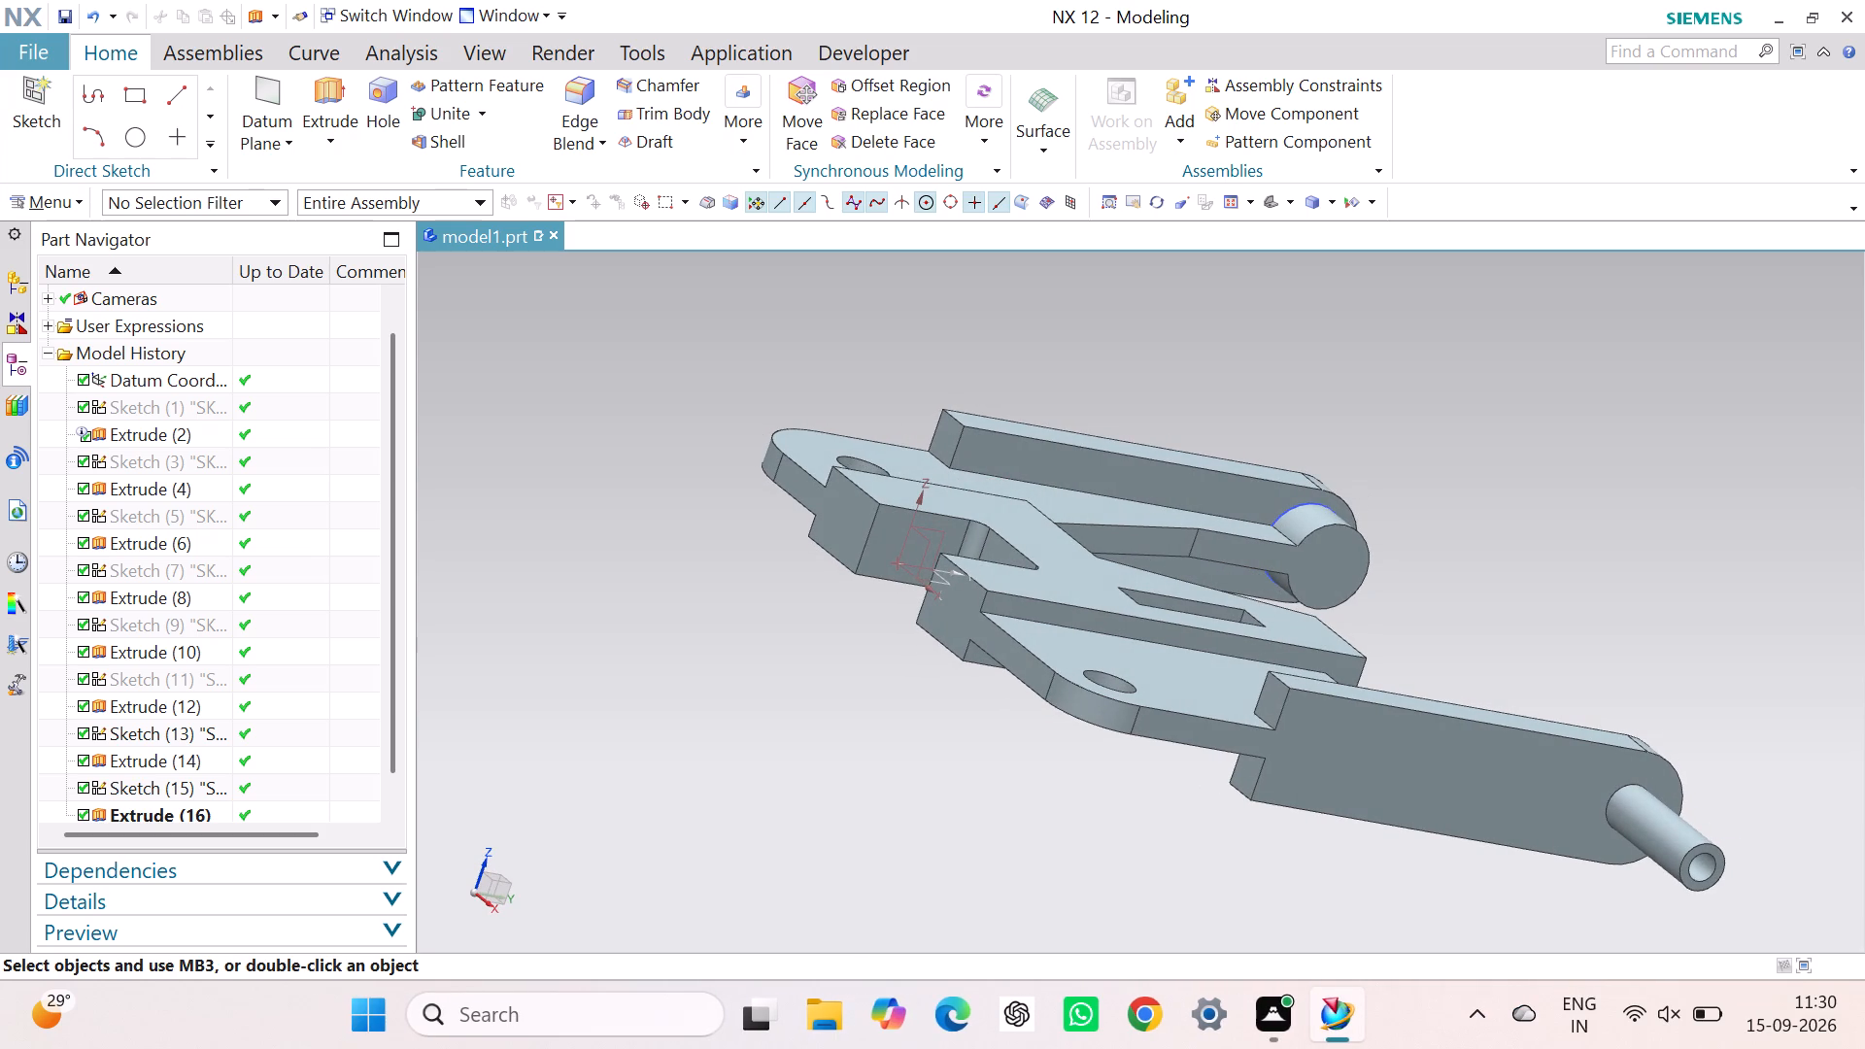
left_click(1577, 523)
right_click(193, 784)
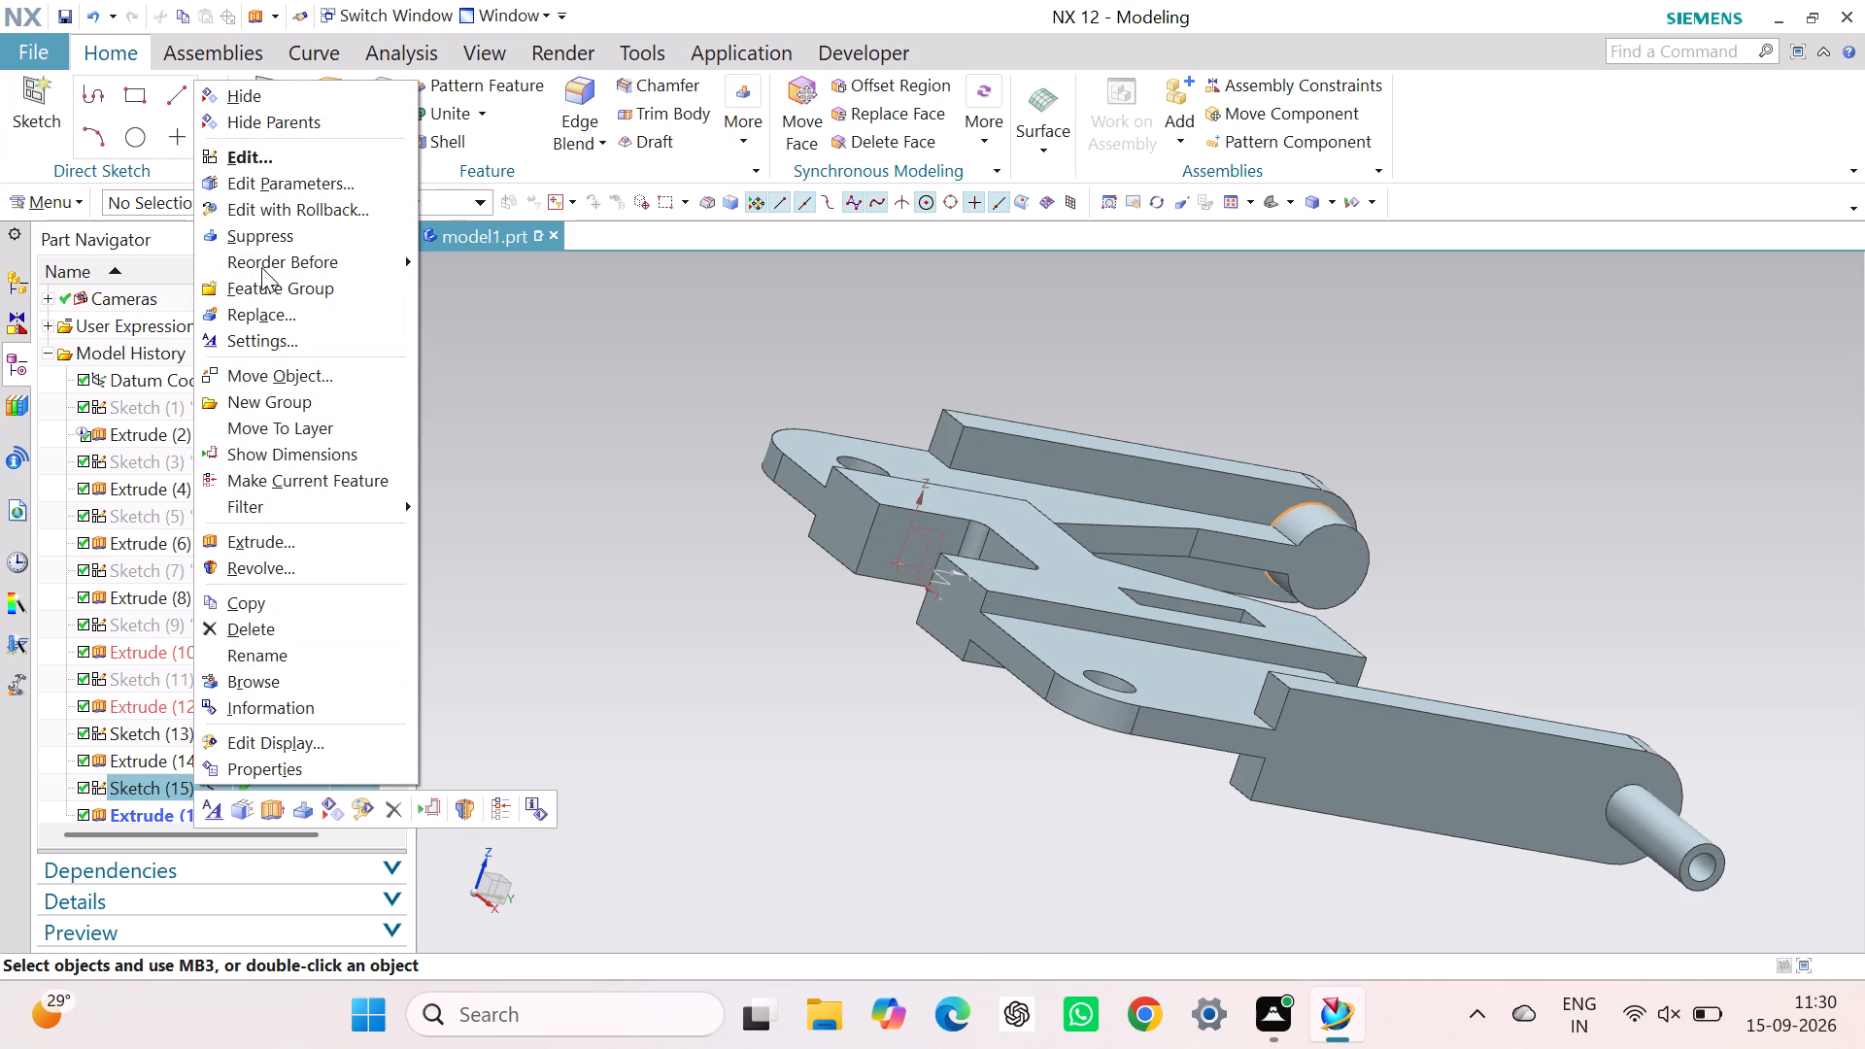
left_click(302, 99)
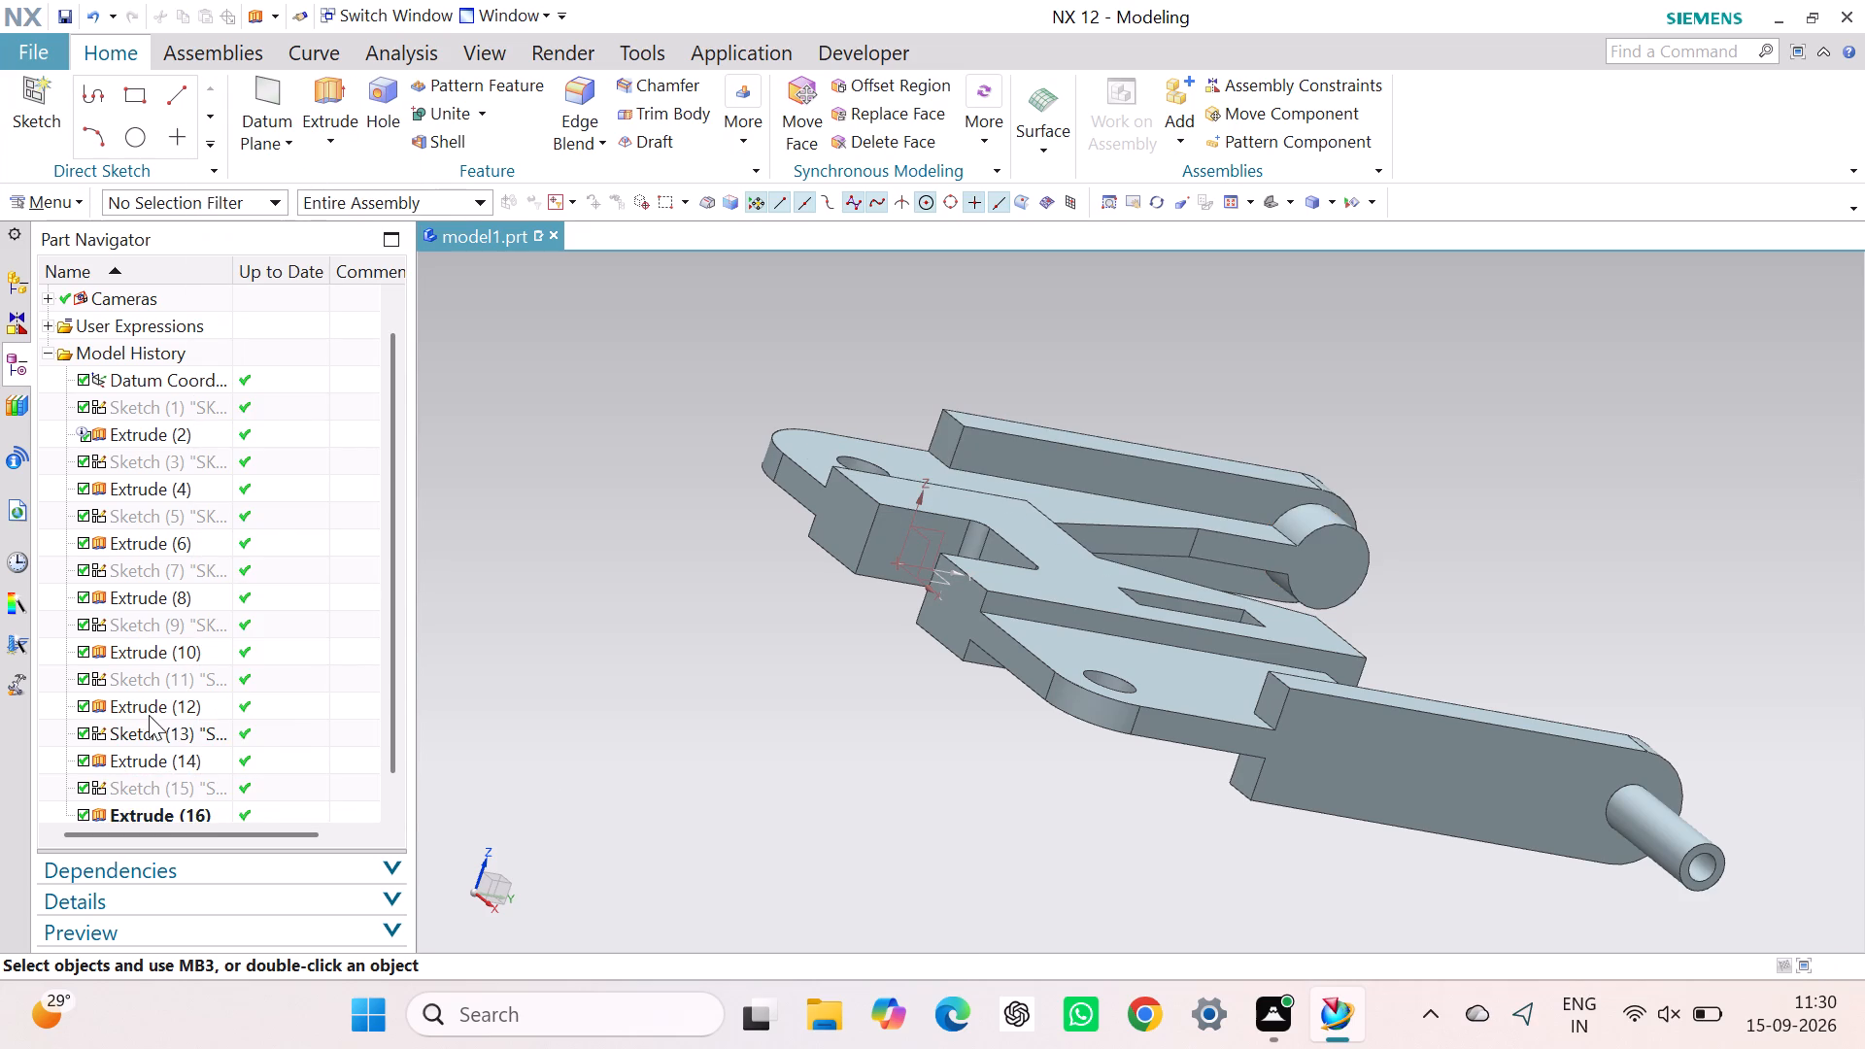
right_click(166, 735)
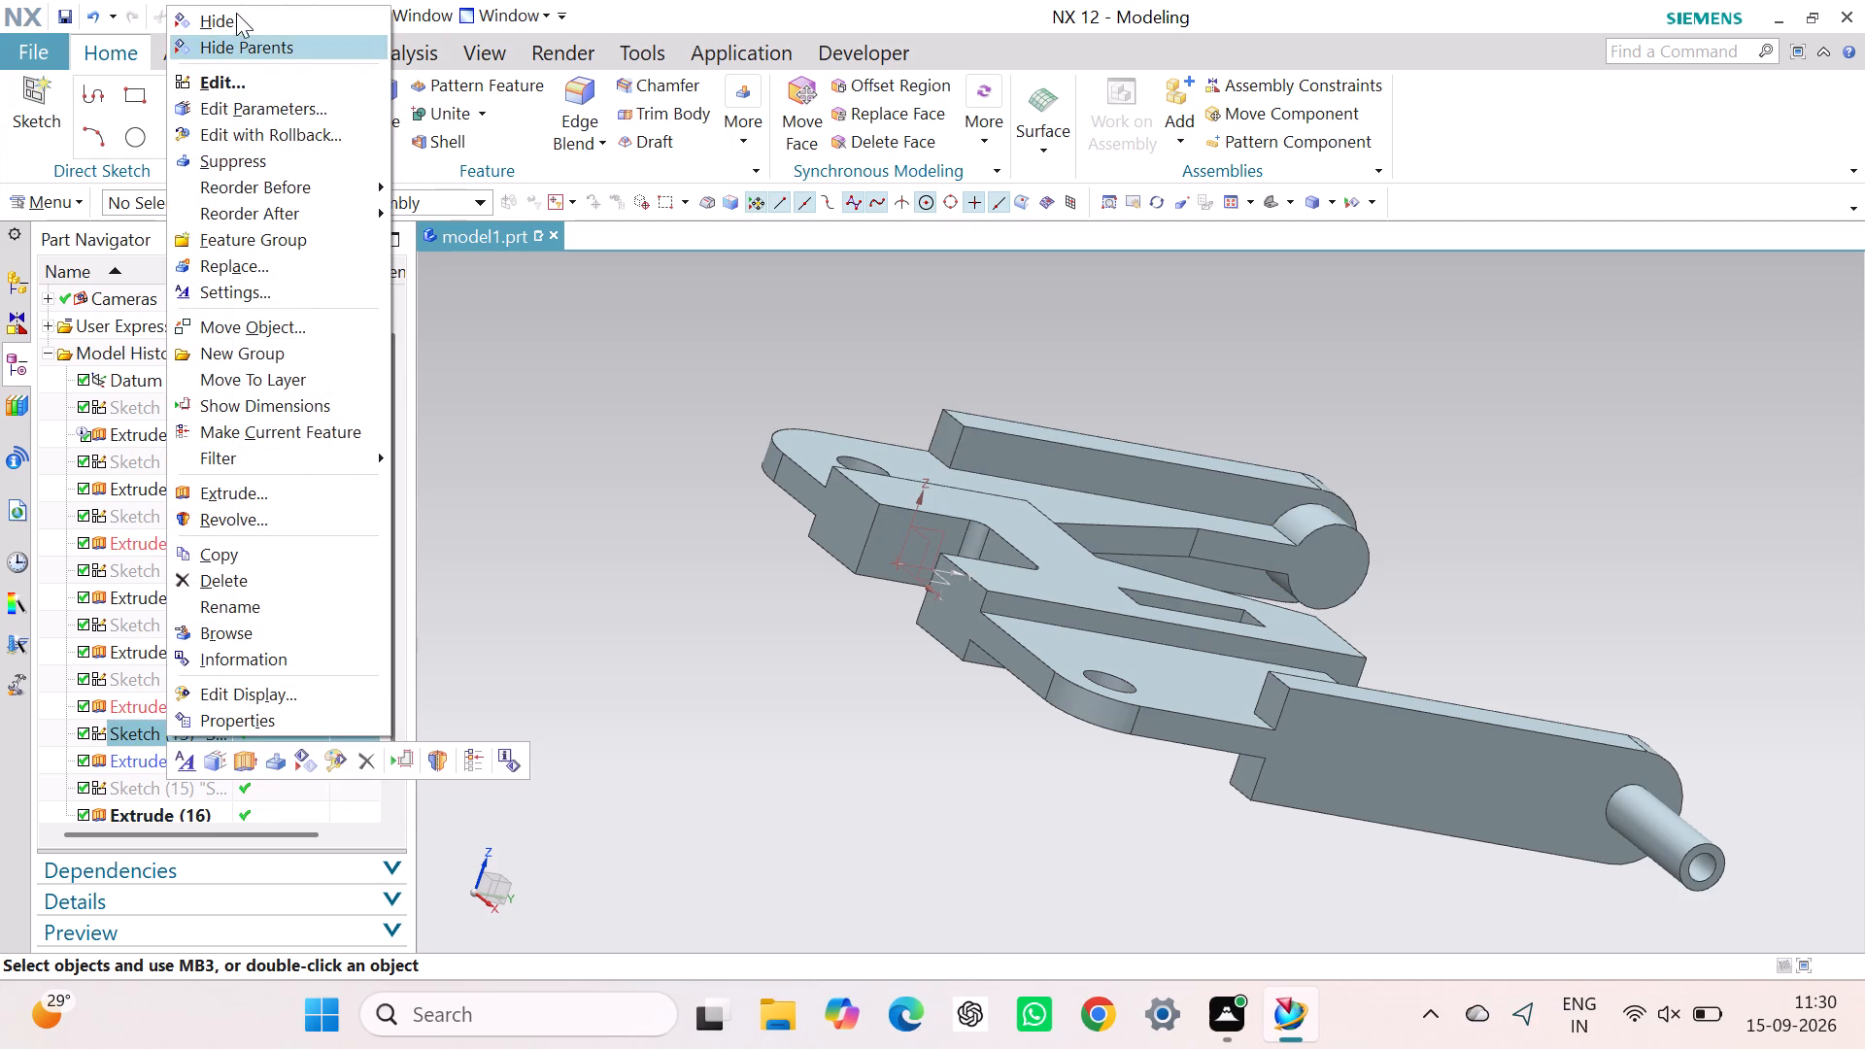
left_click(236, 17)
left_click(672, 415)
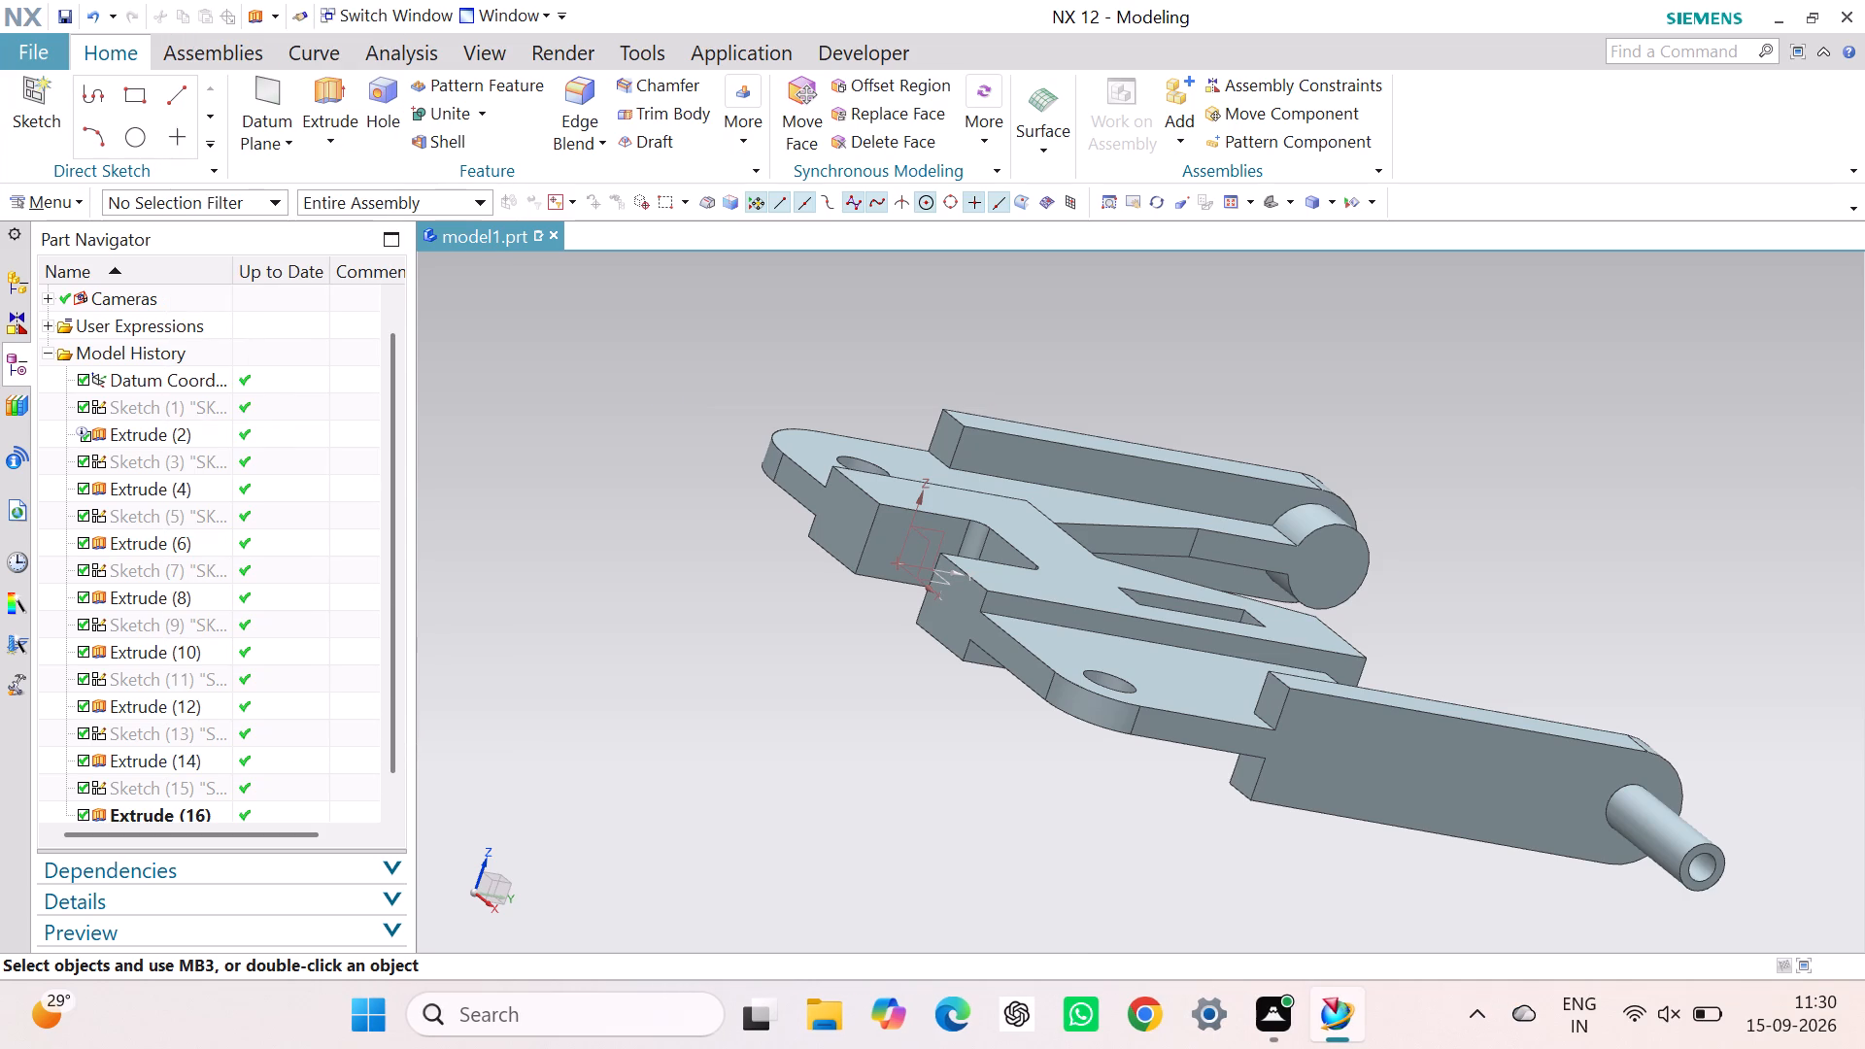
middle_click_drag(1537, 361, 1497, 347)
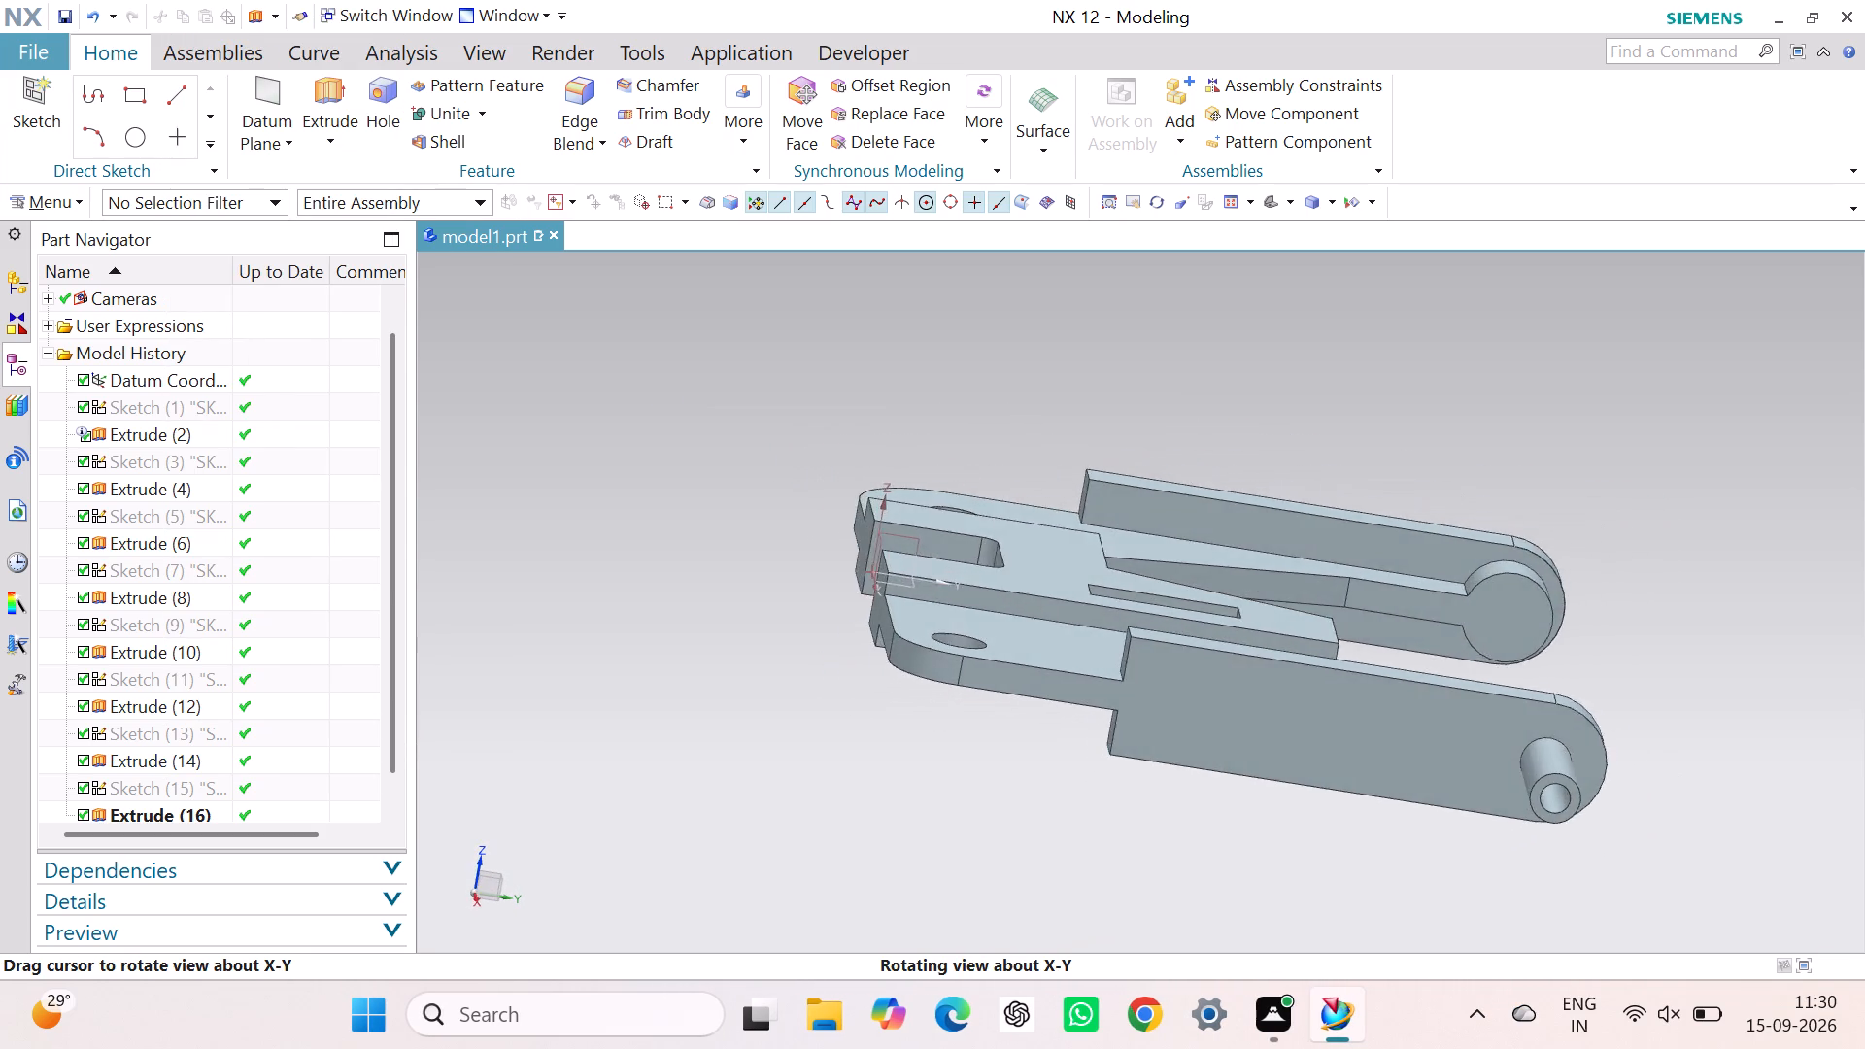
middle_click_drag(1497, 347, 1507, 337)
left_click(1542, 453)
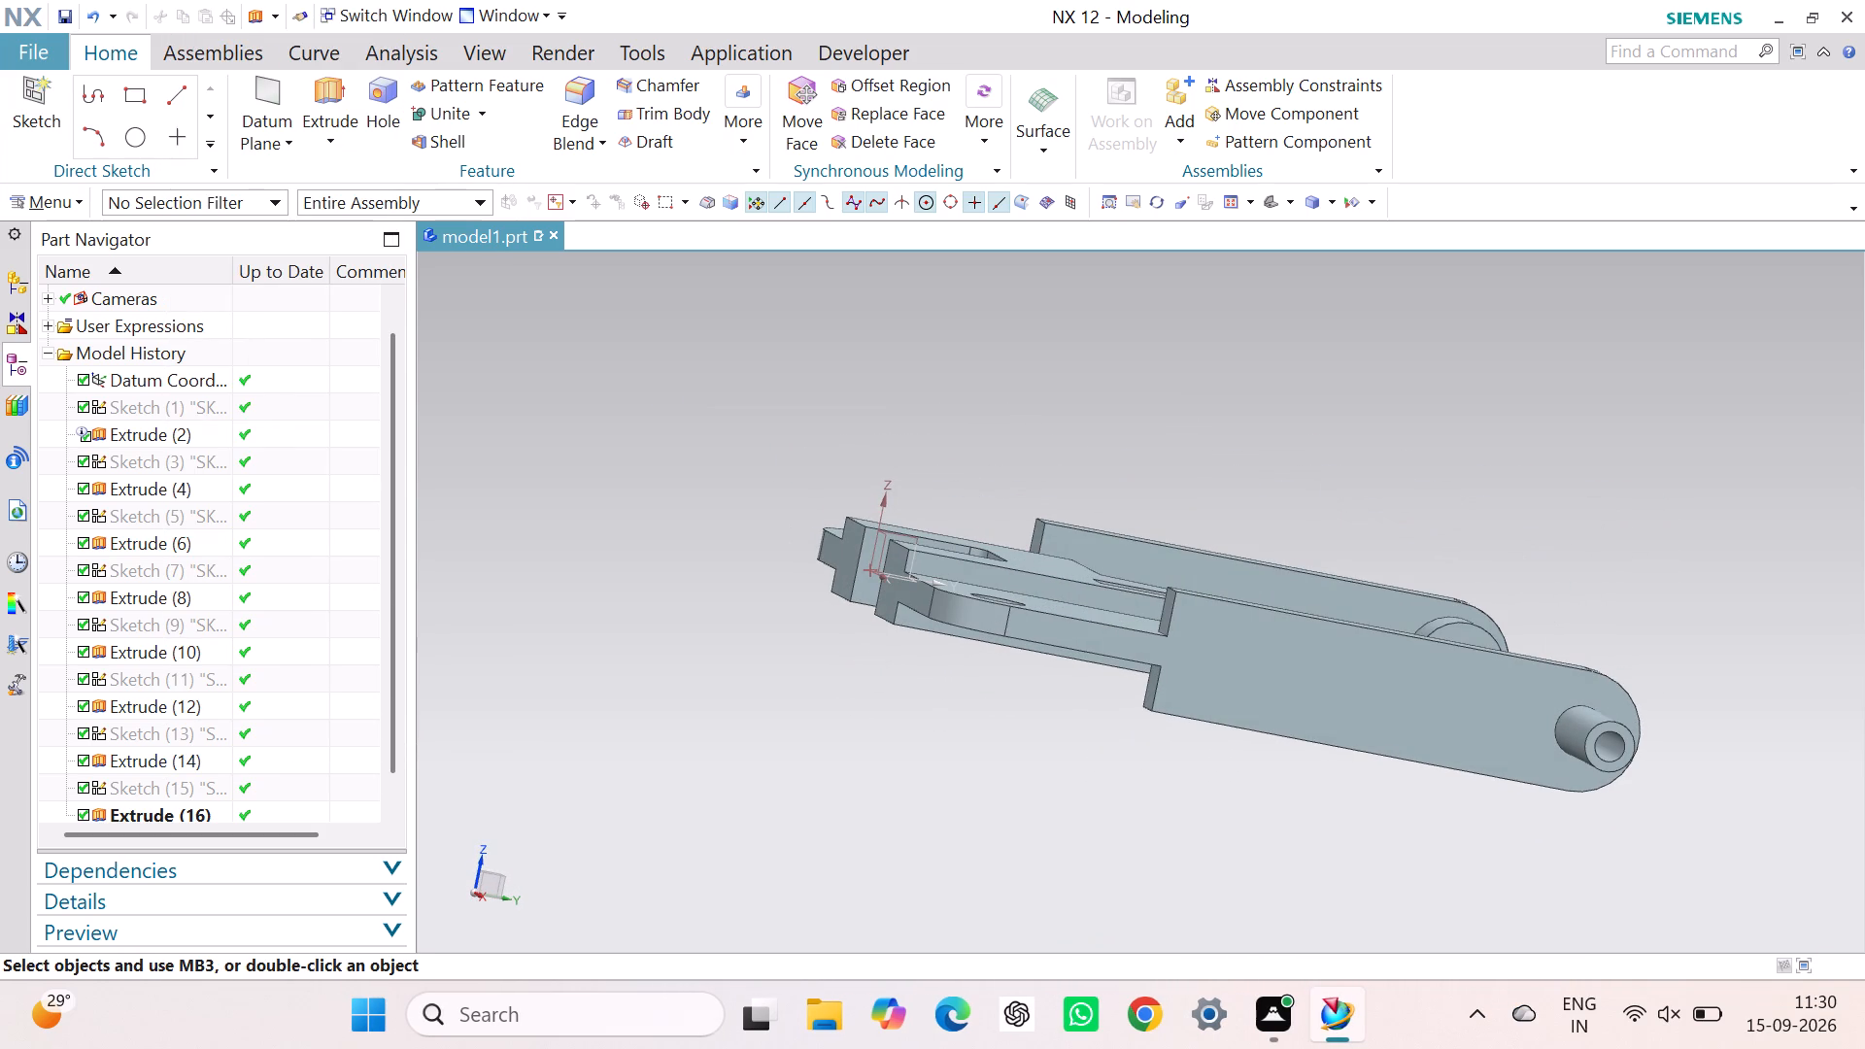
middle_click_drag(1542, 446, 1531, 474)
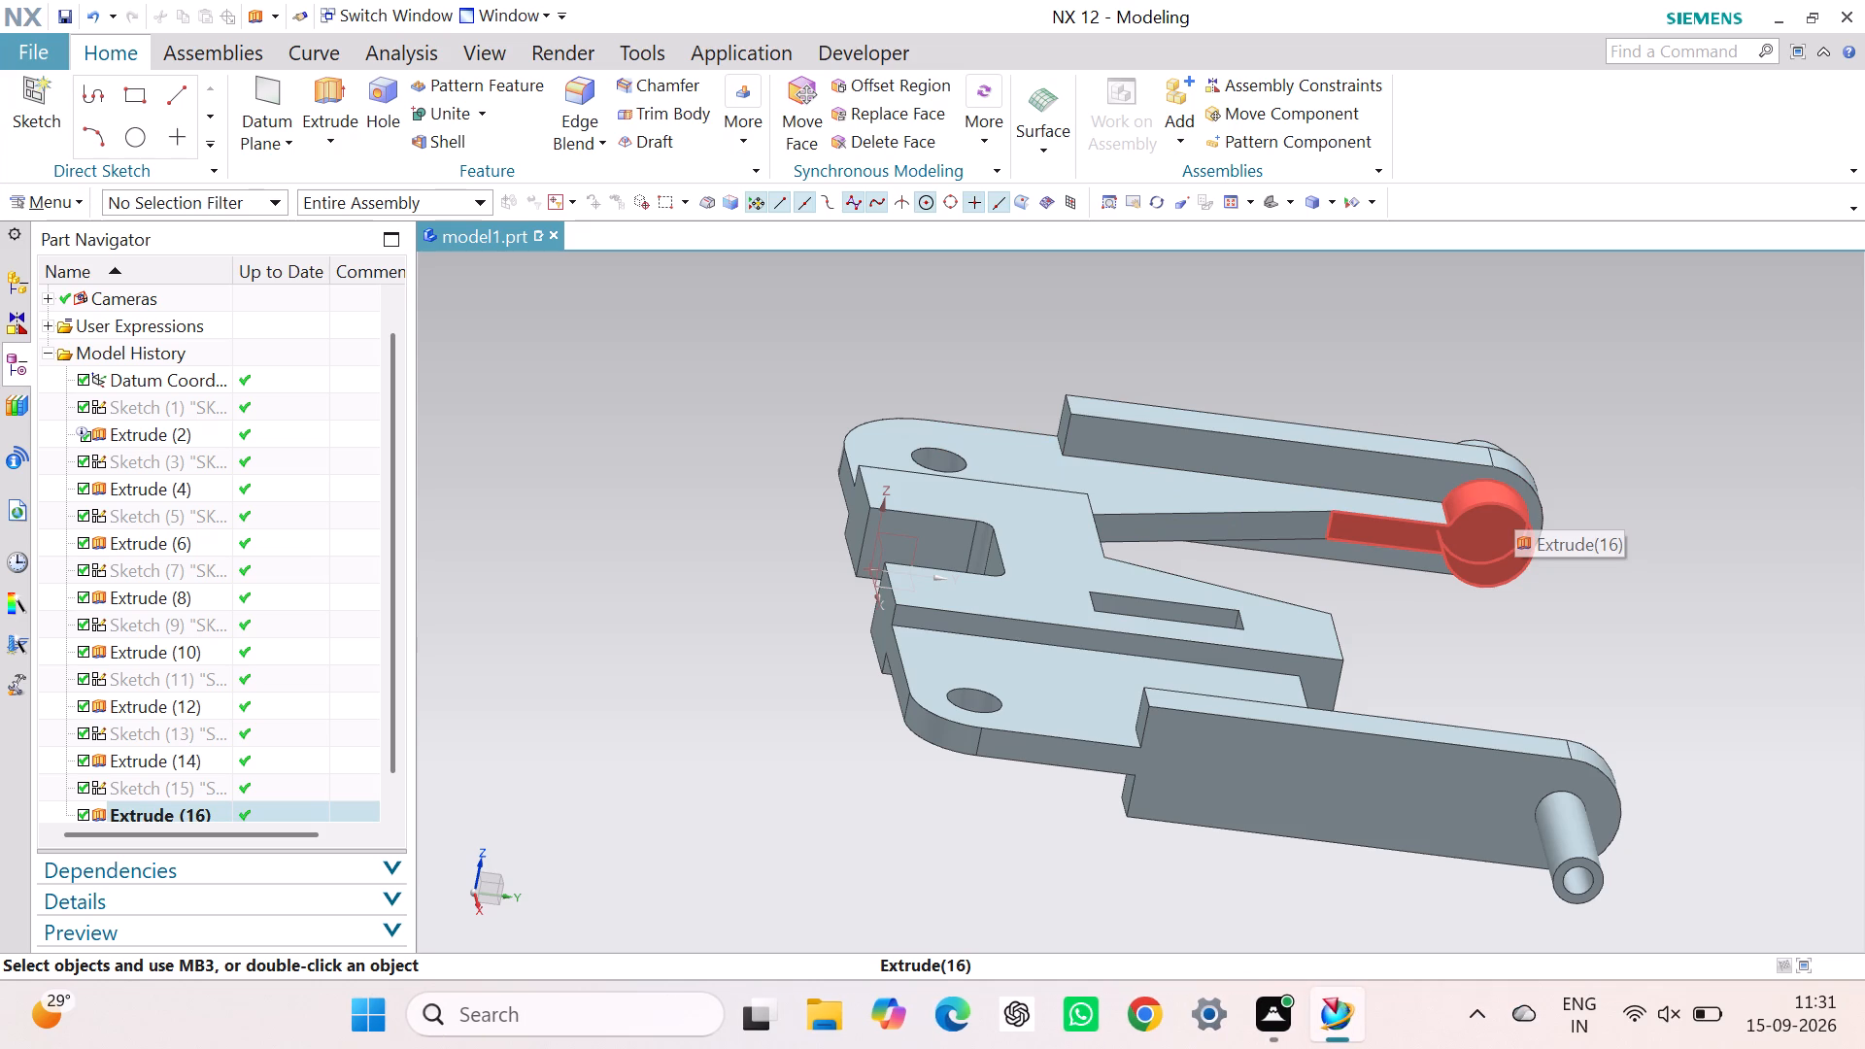
Create a sketch on the 18 mm boss's end face and draw a circle about 64.4 mm in diameter centred on the pin edge's arc centre.
left_click(1664, 436)
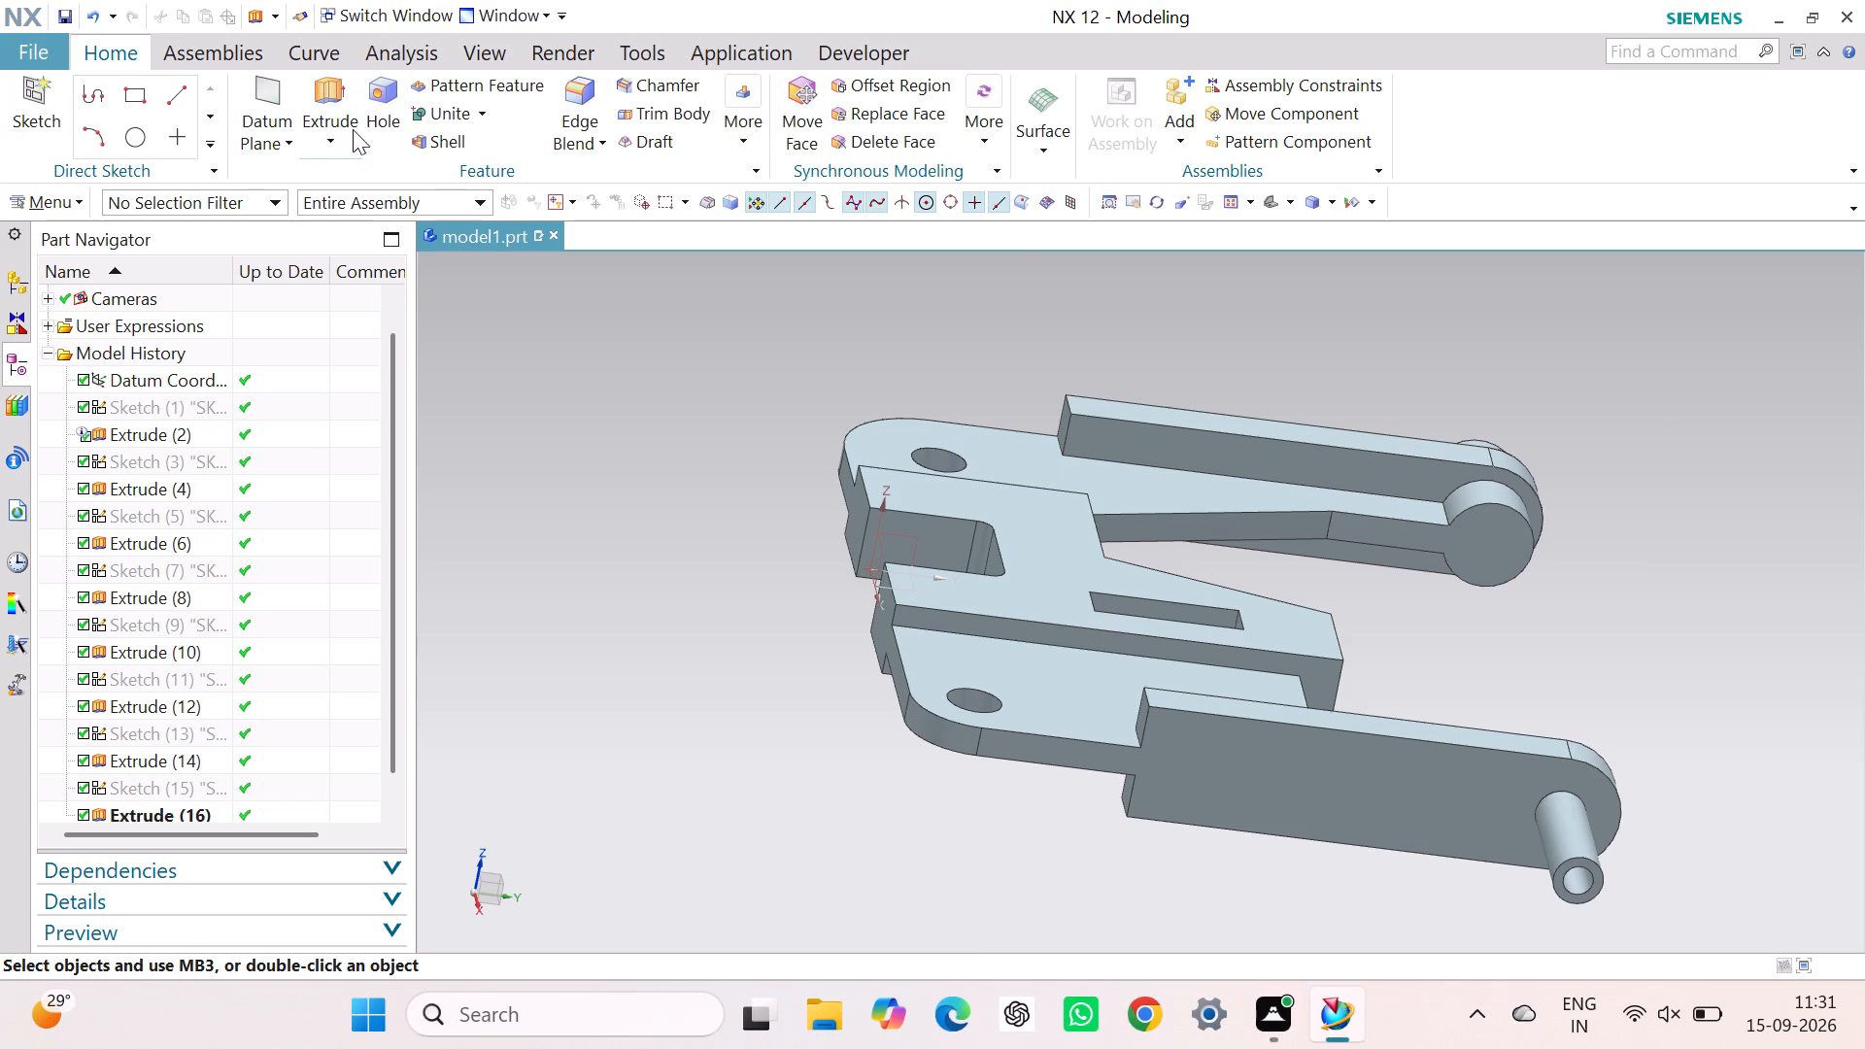
left_click(60, 201)
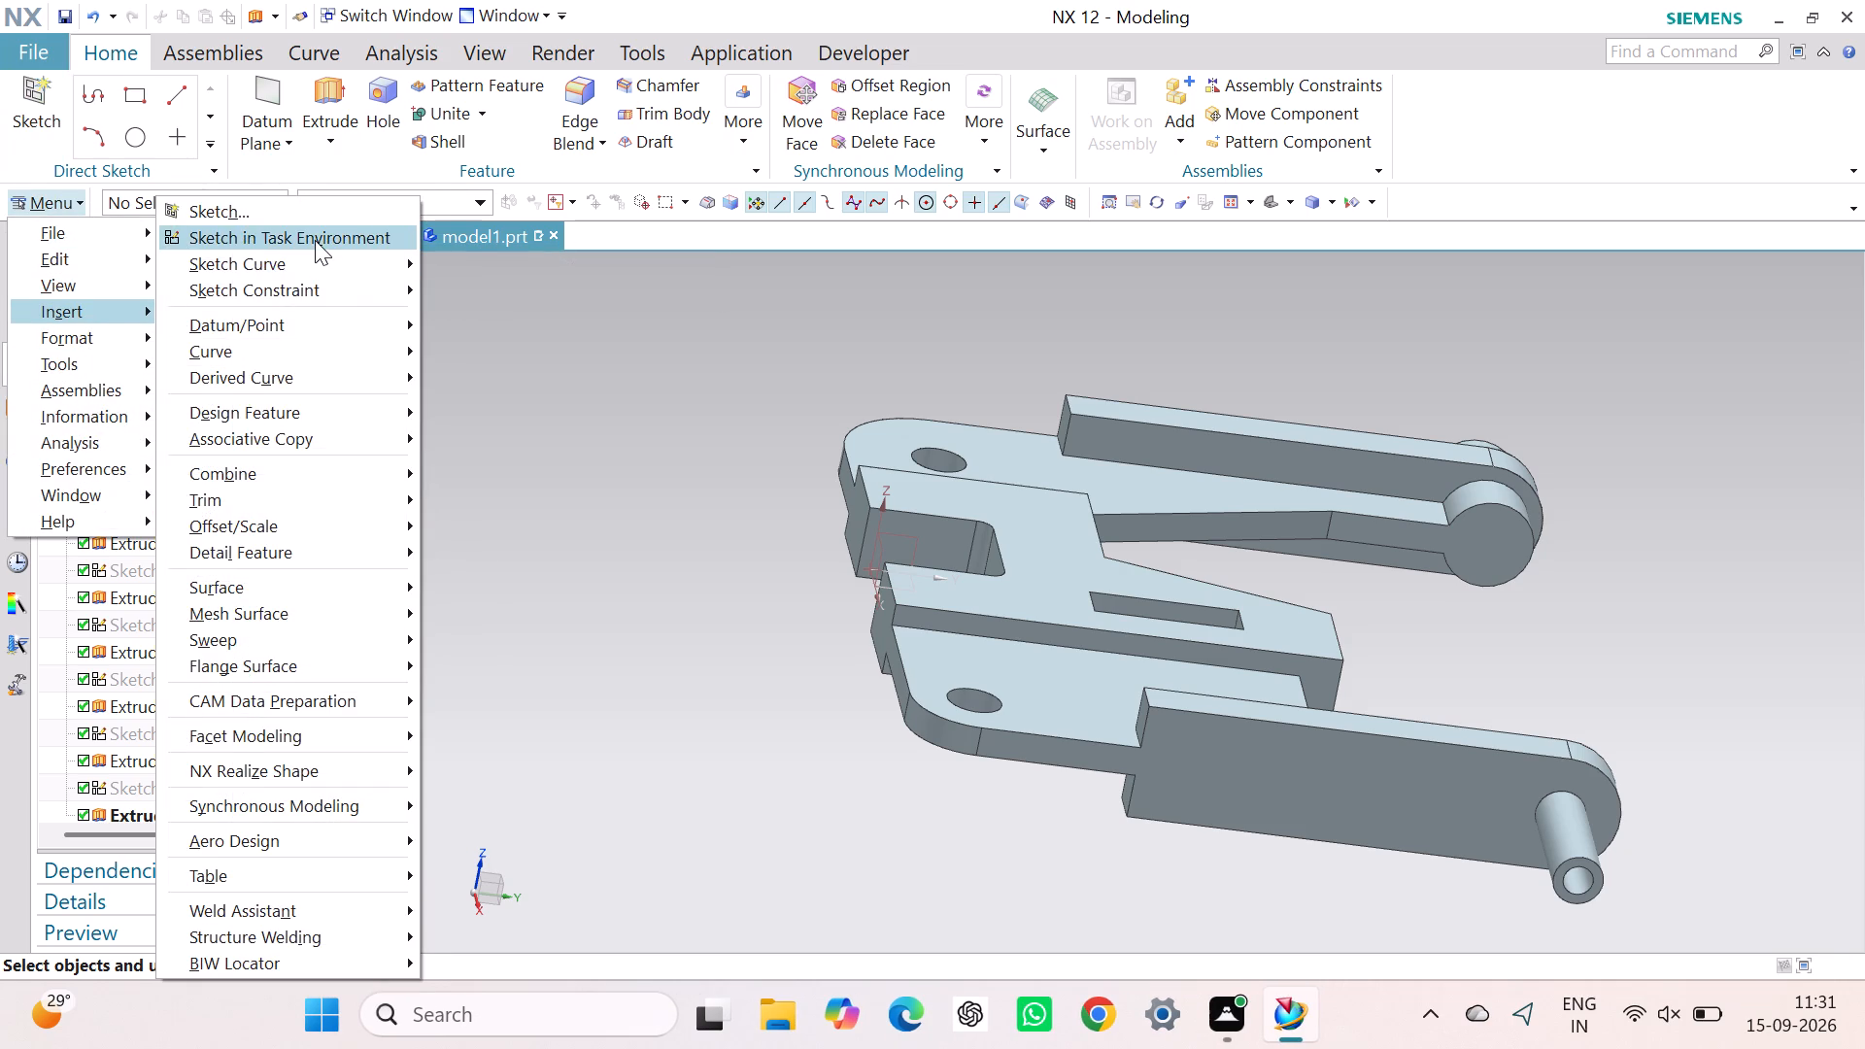
left_click(315, 237)
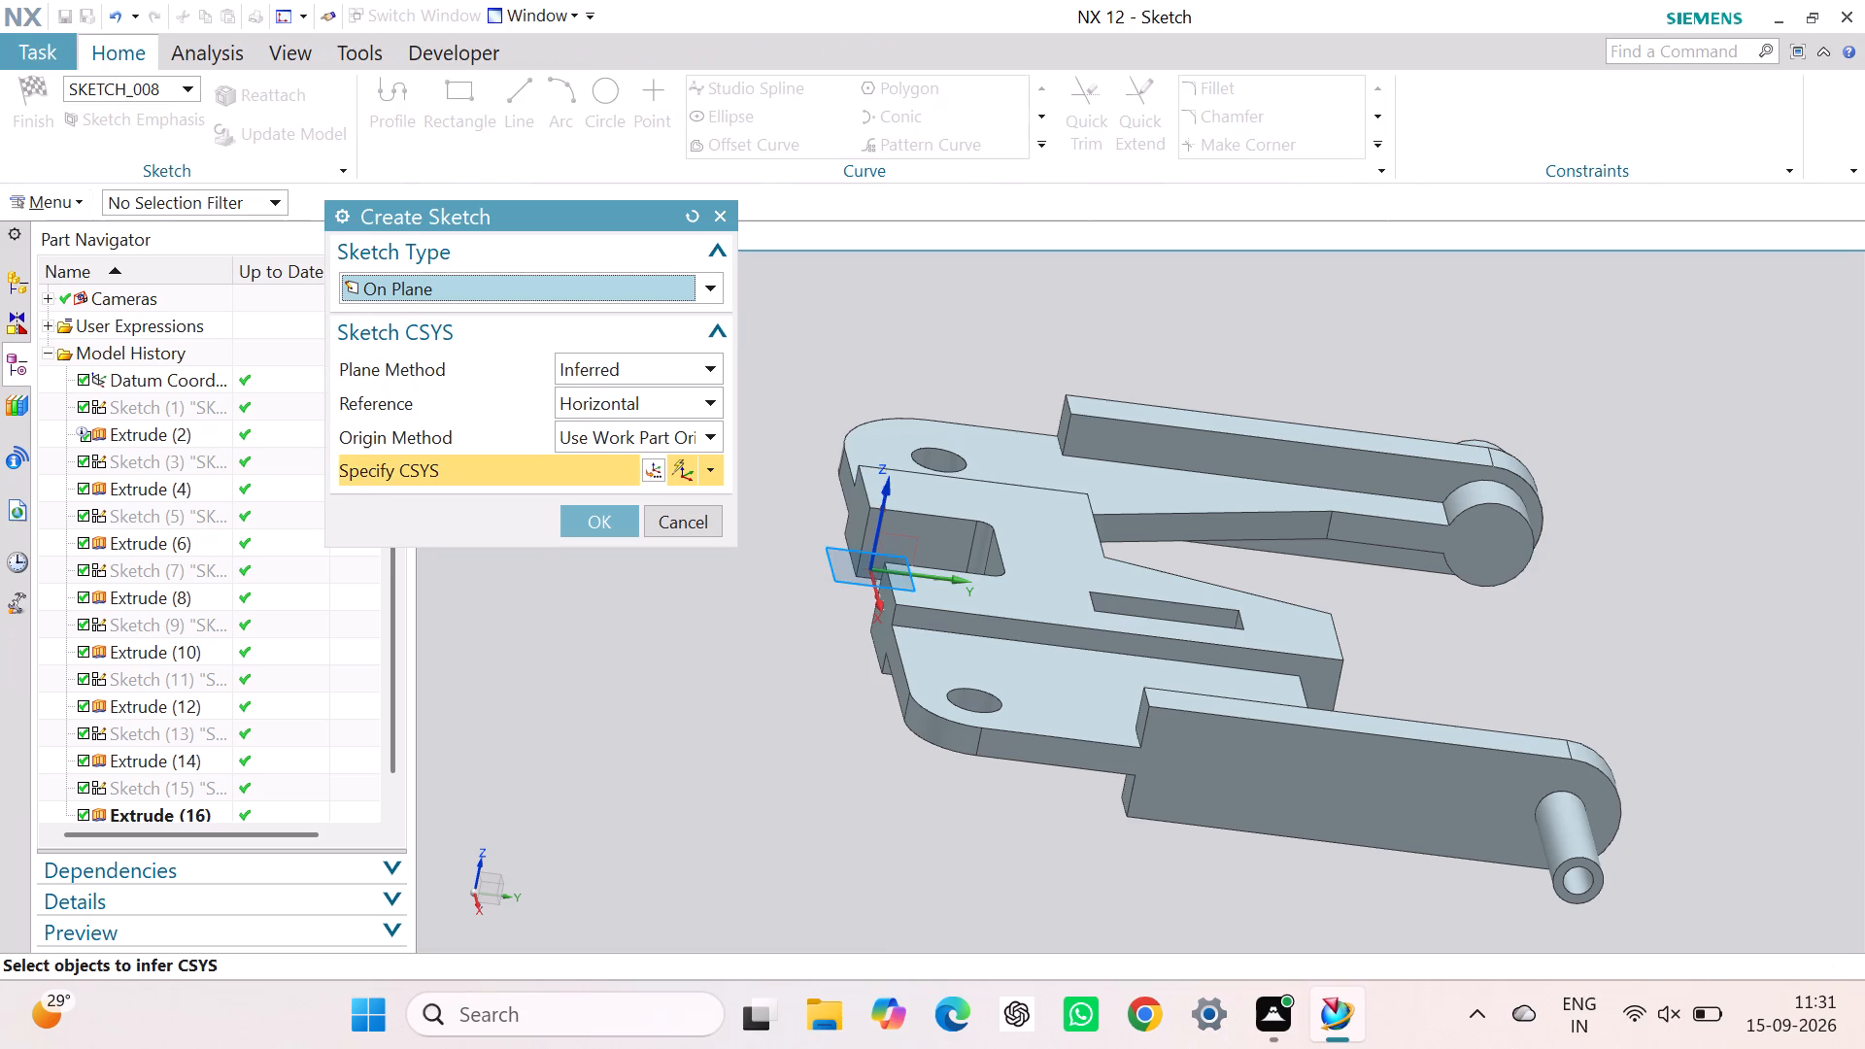
left_click(1495, 542)
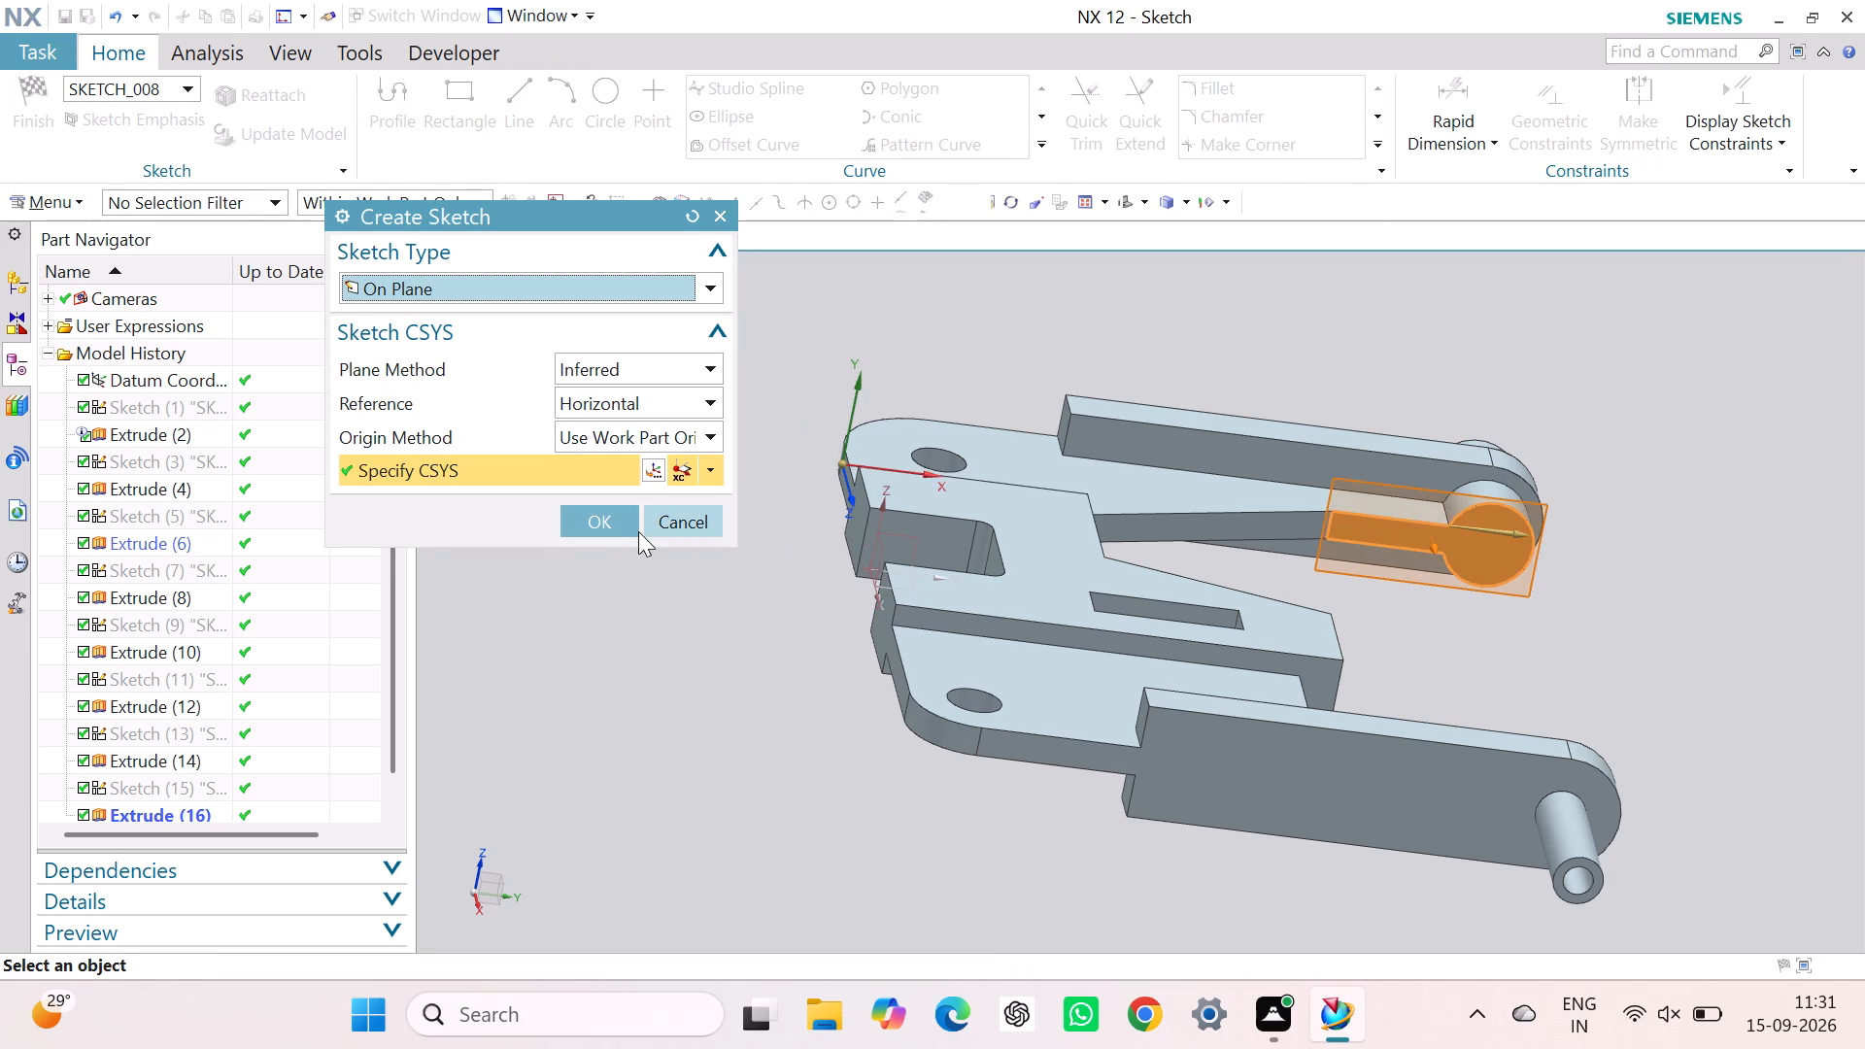
left_click(631, 524)
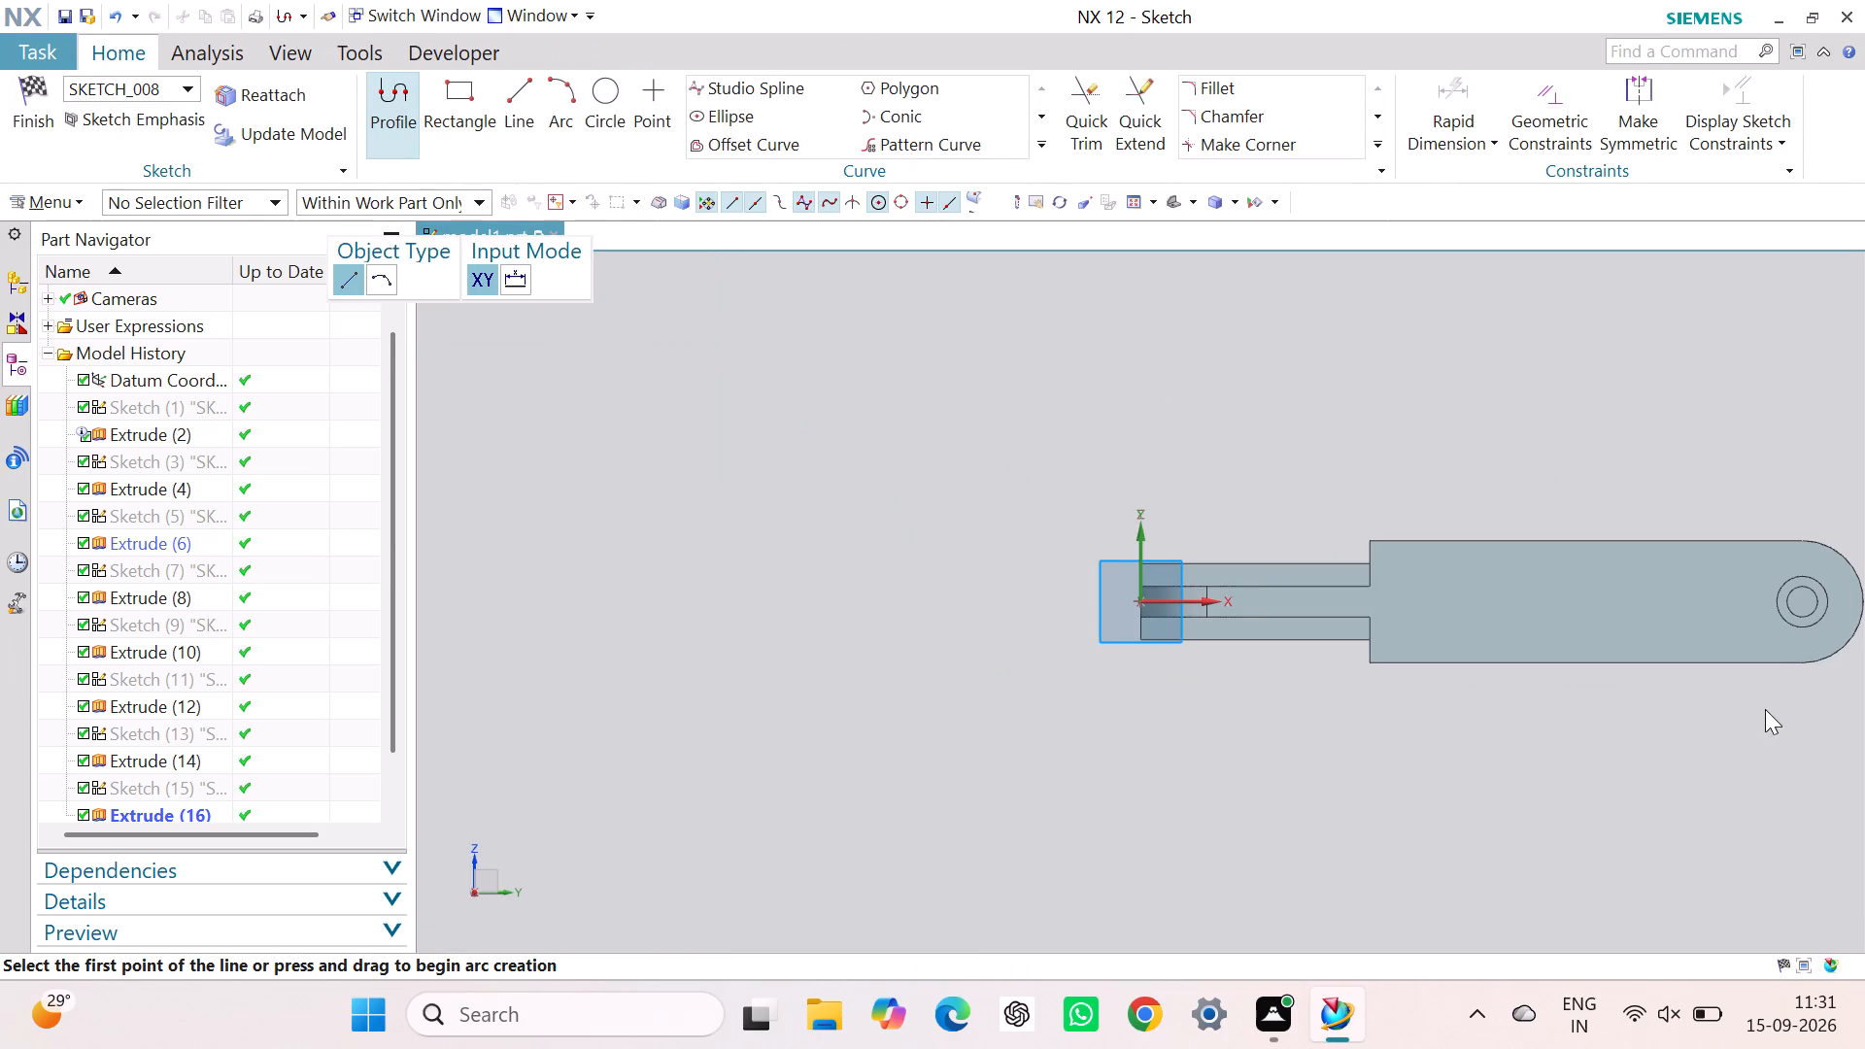
middle_click_drag(1762, 704, 1354, 694)
right_click_drag(1762, 704, 1354, 694)
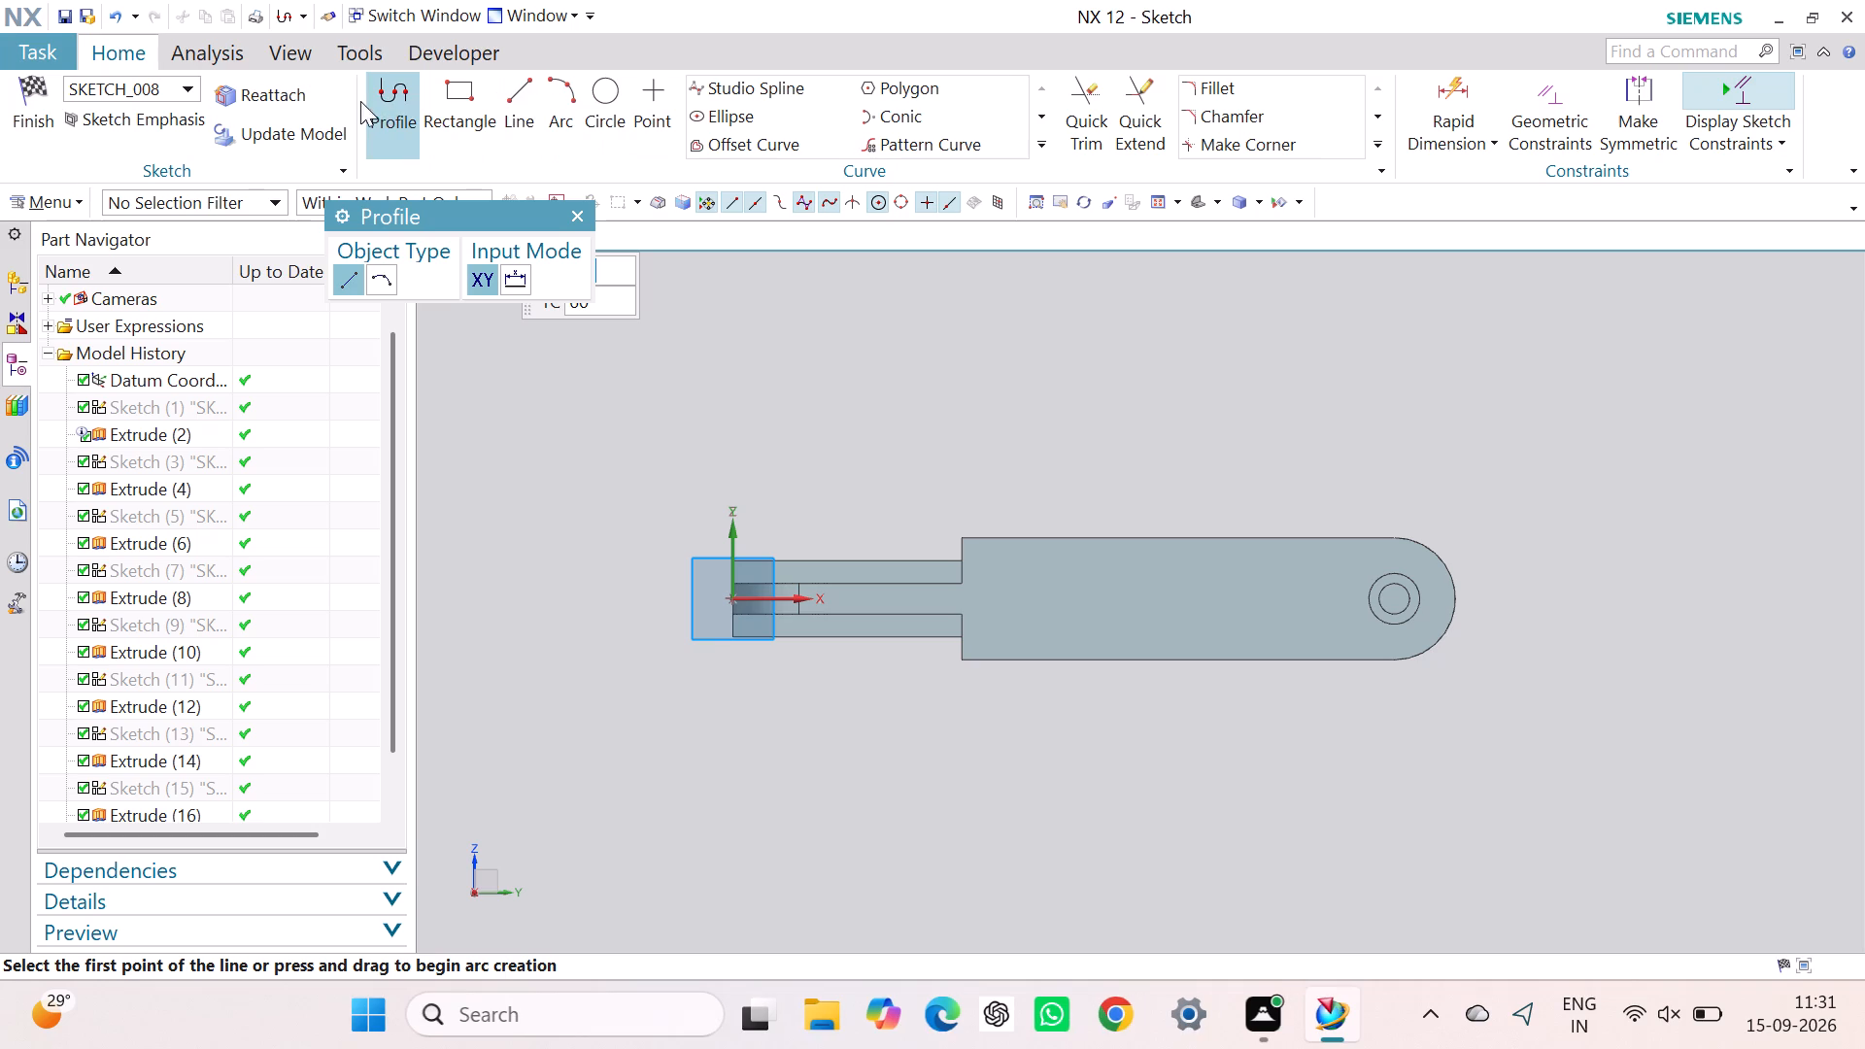
left_click(600, 90)
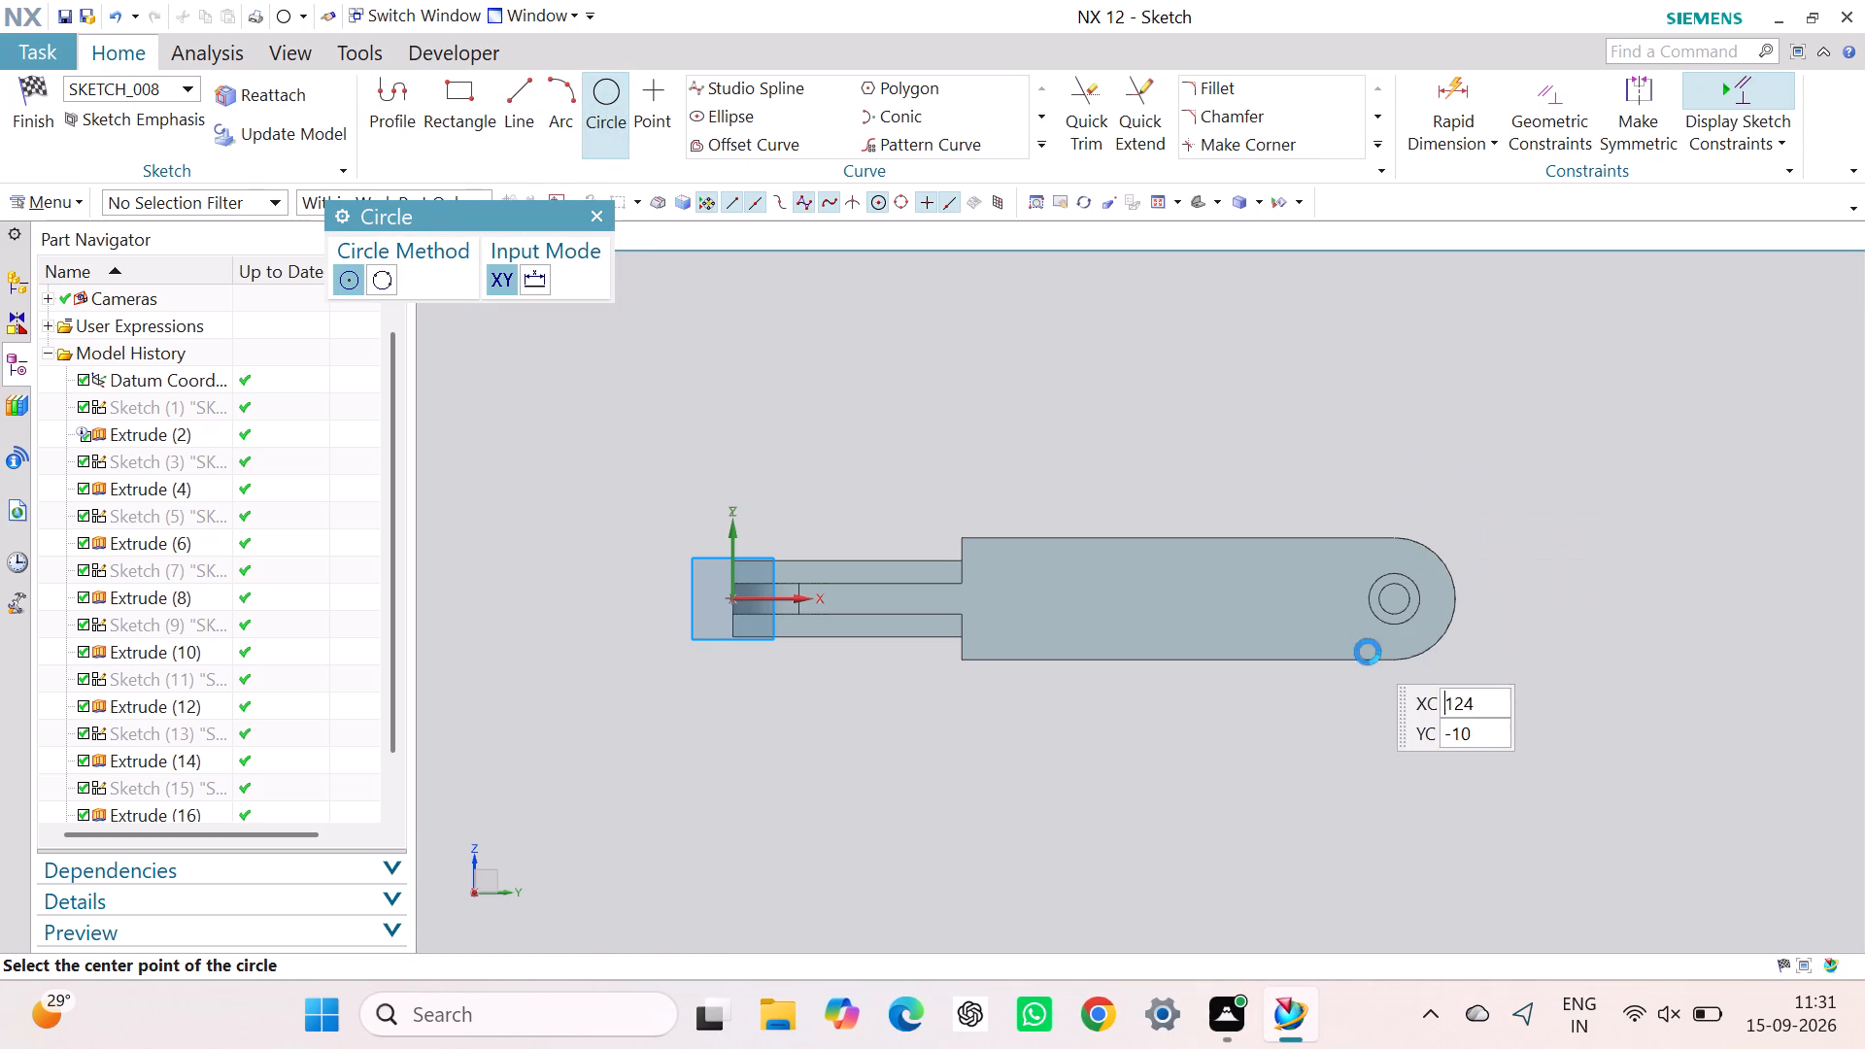
left_click(1397, 600)
left_click(1537, 680)
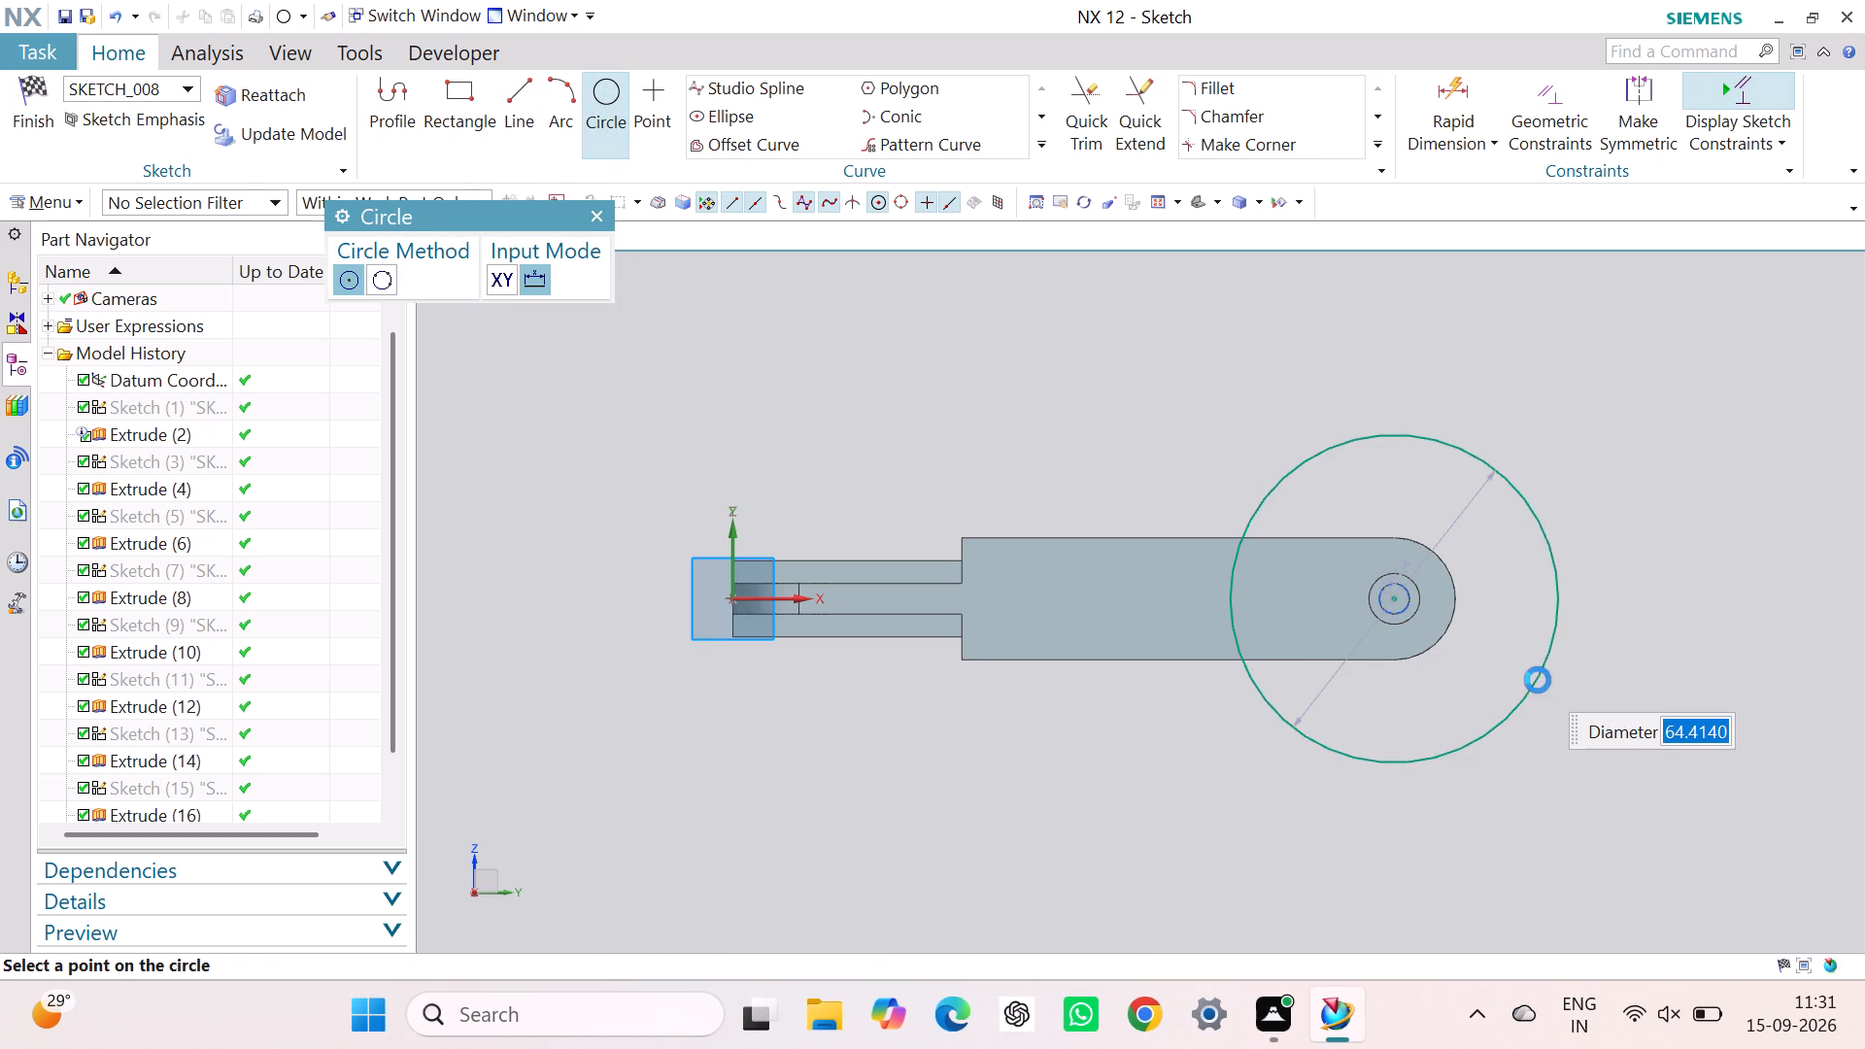
Dimension the new circle's diameter p54 as 12 mm and finish the sketch.
left_click(1447, 107)
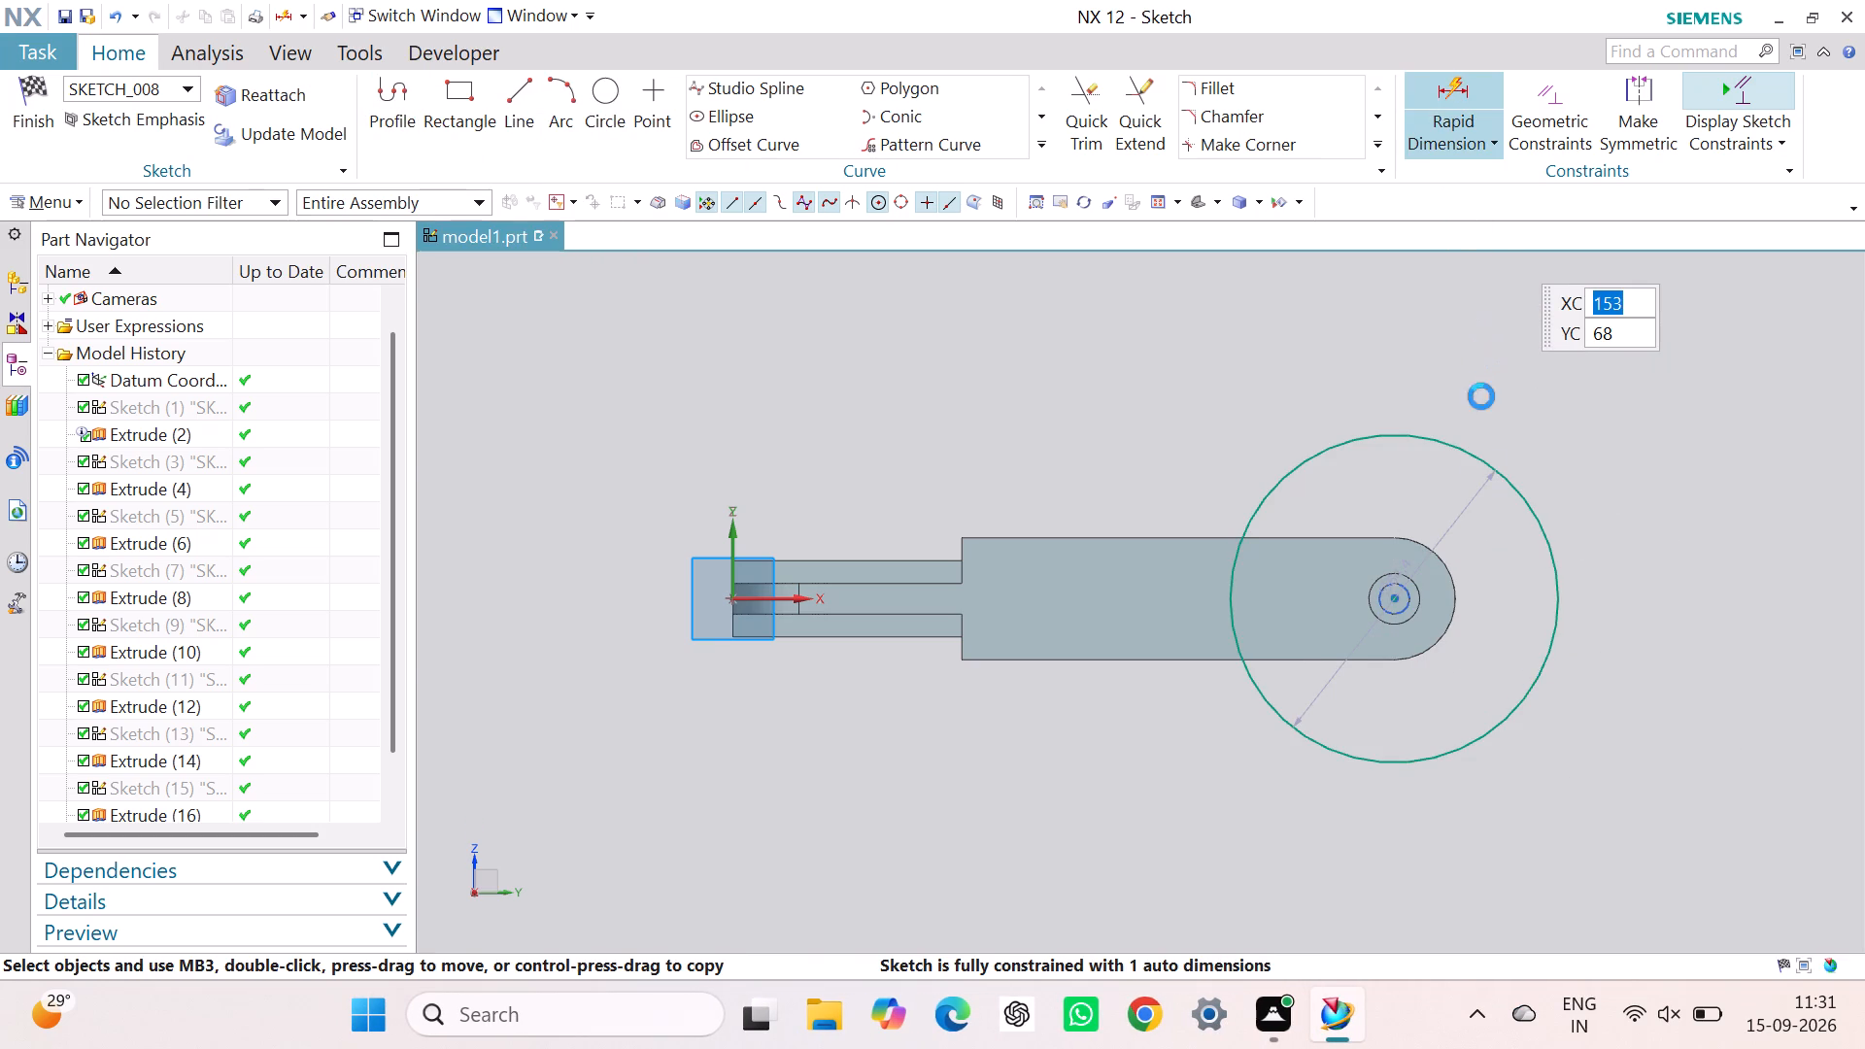
left_click(1446, 443)
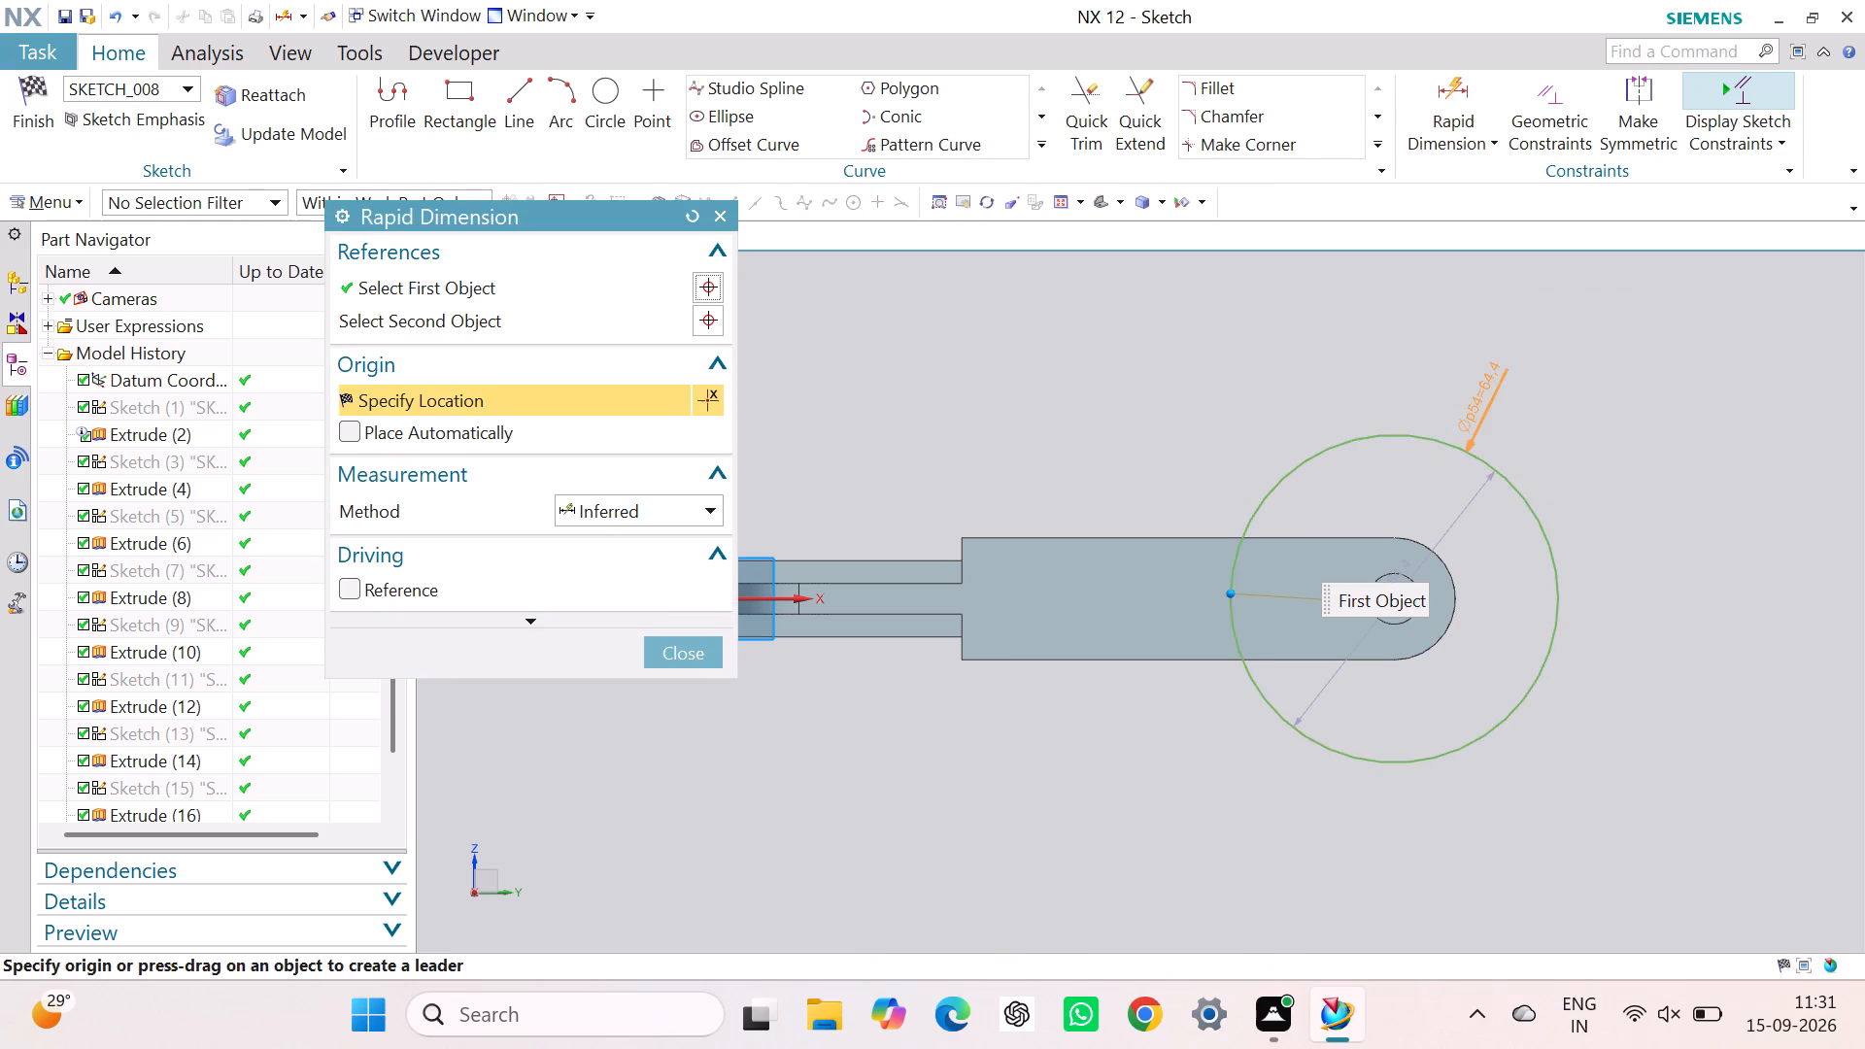
left_click(1478, 397)
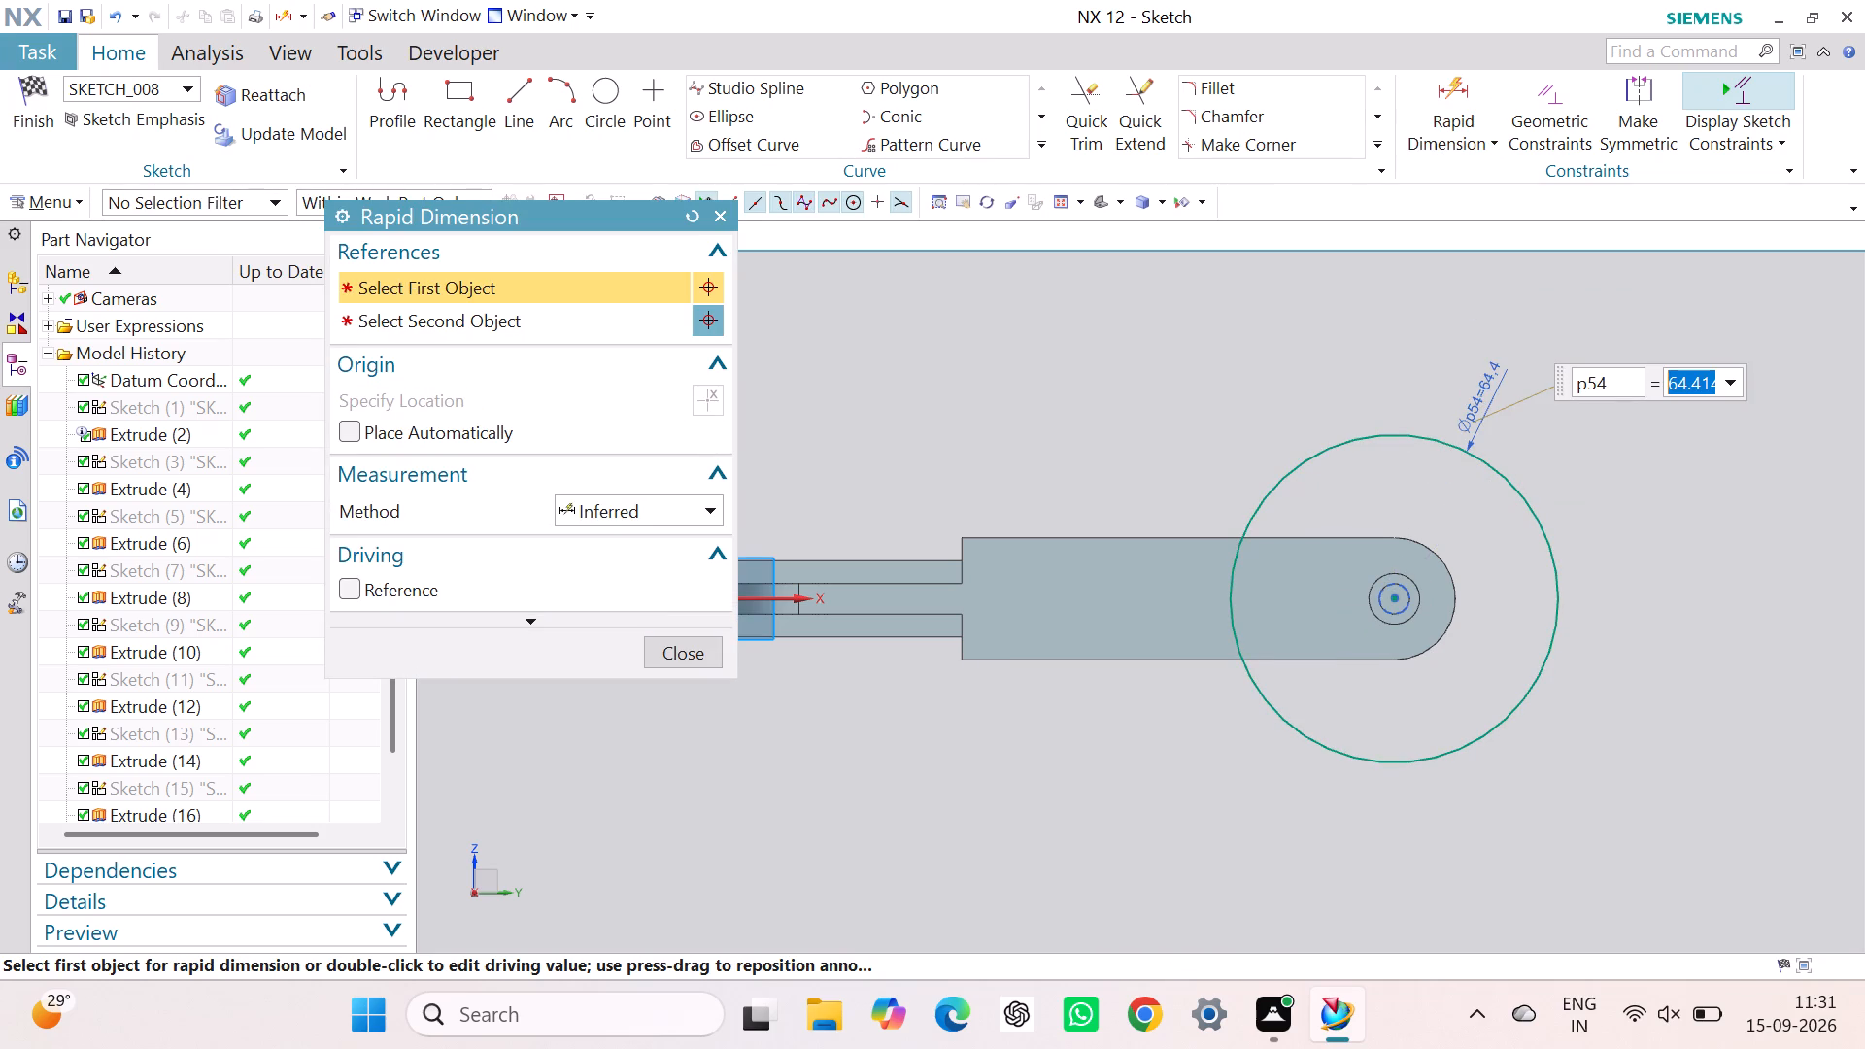
type("12")
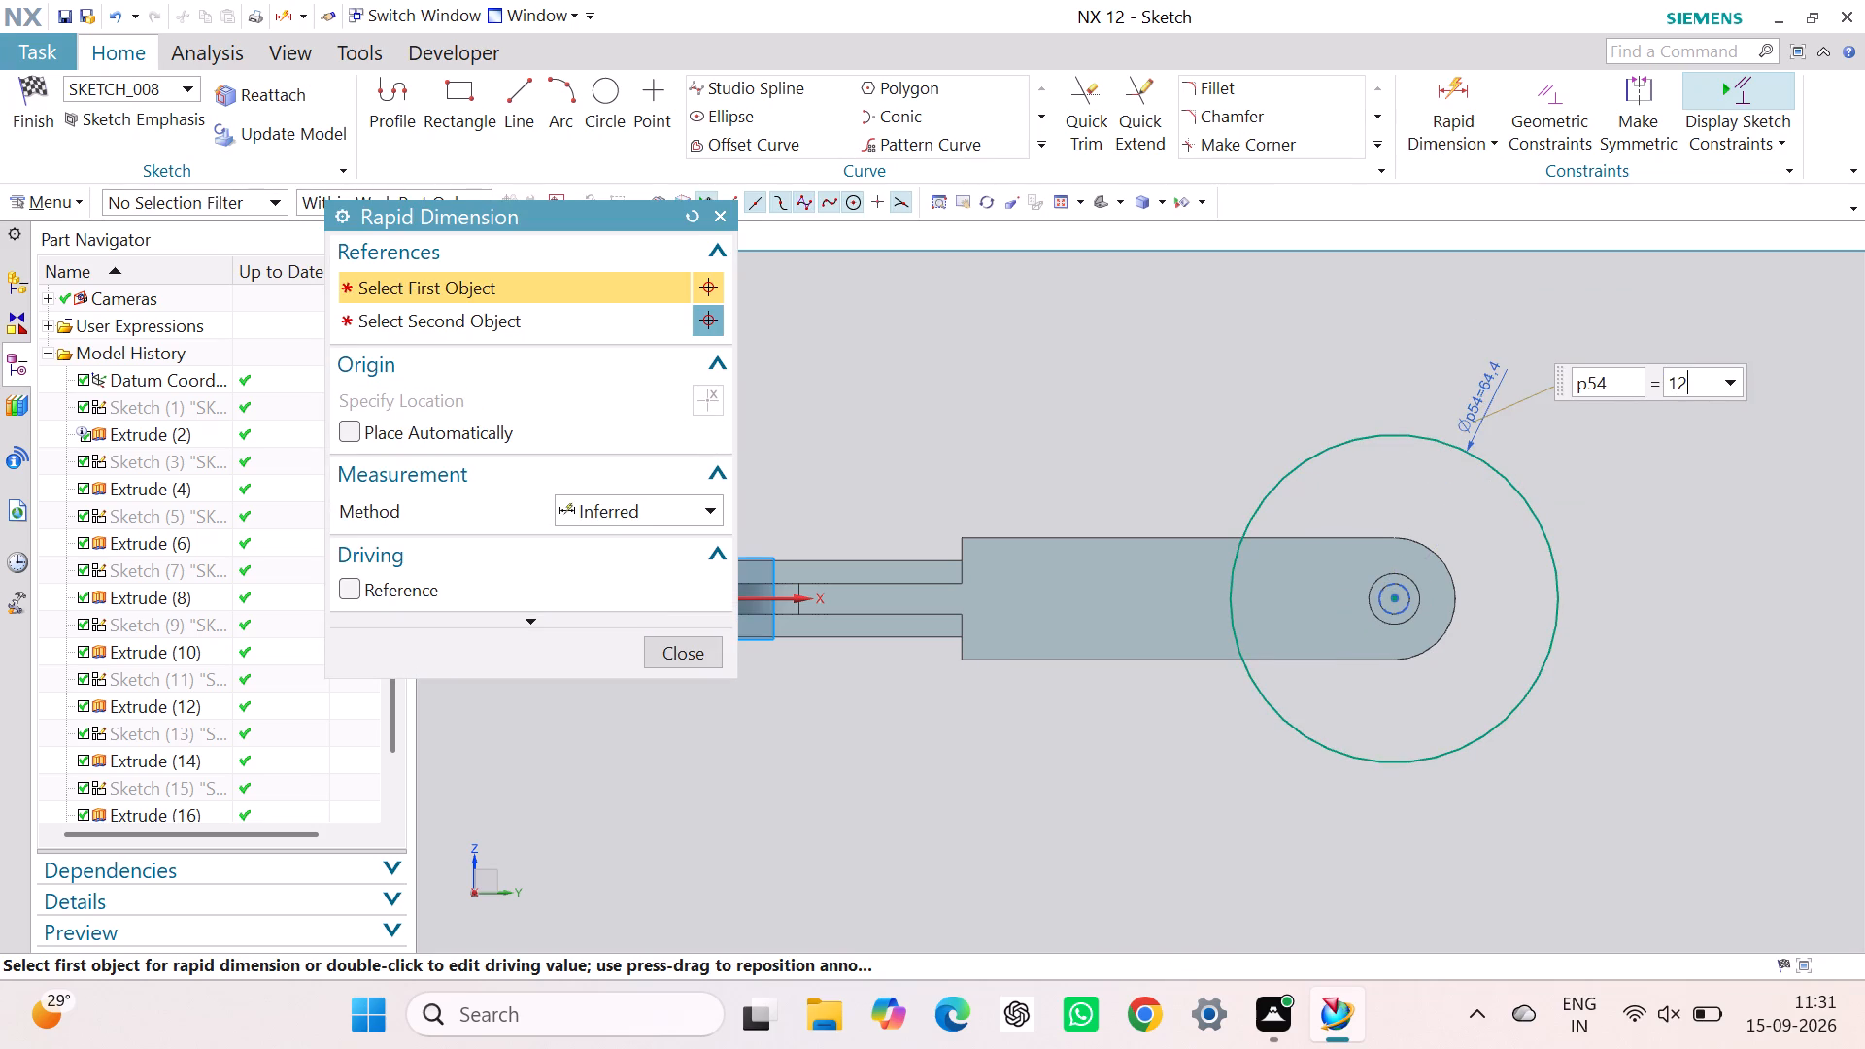
key("Return")
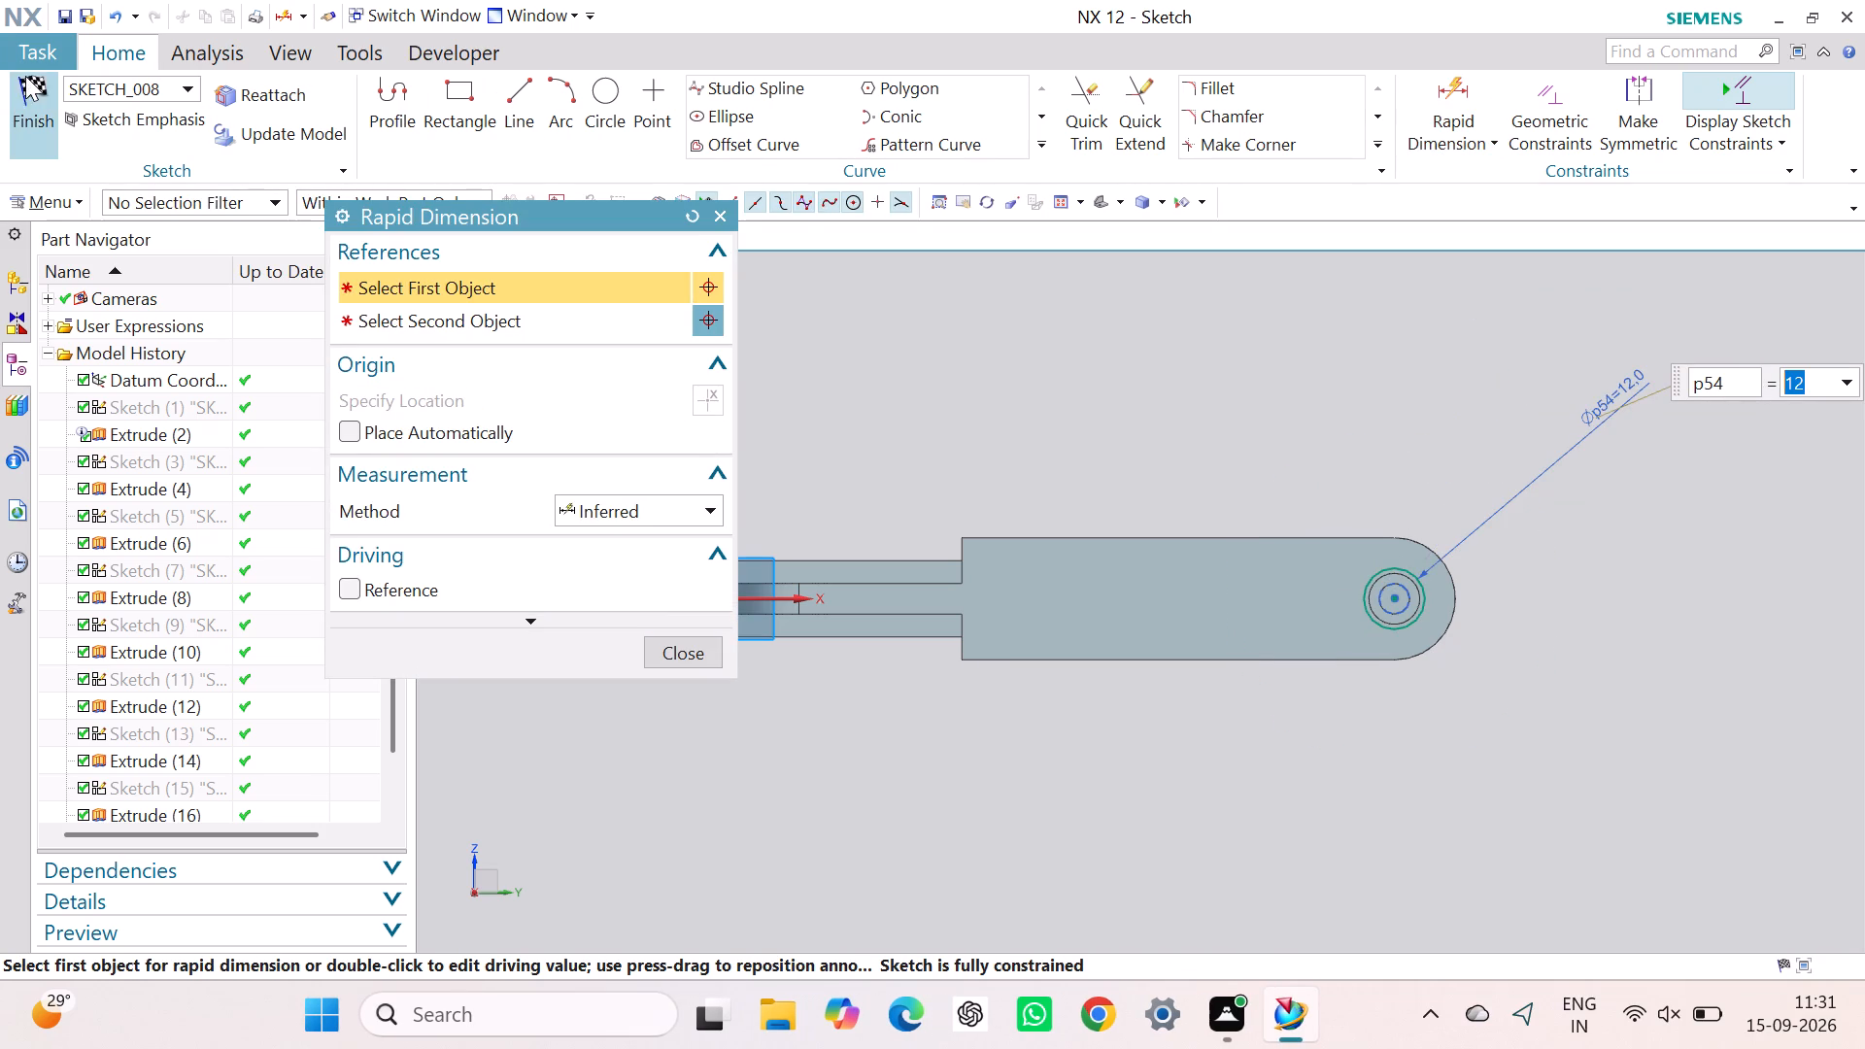
left_click(26, 79)
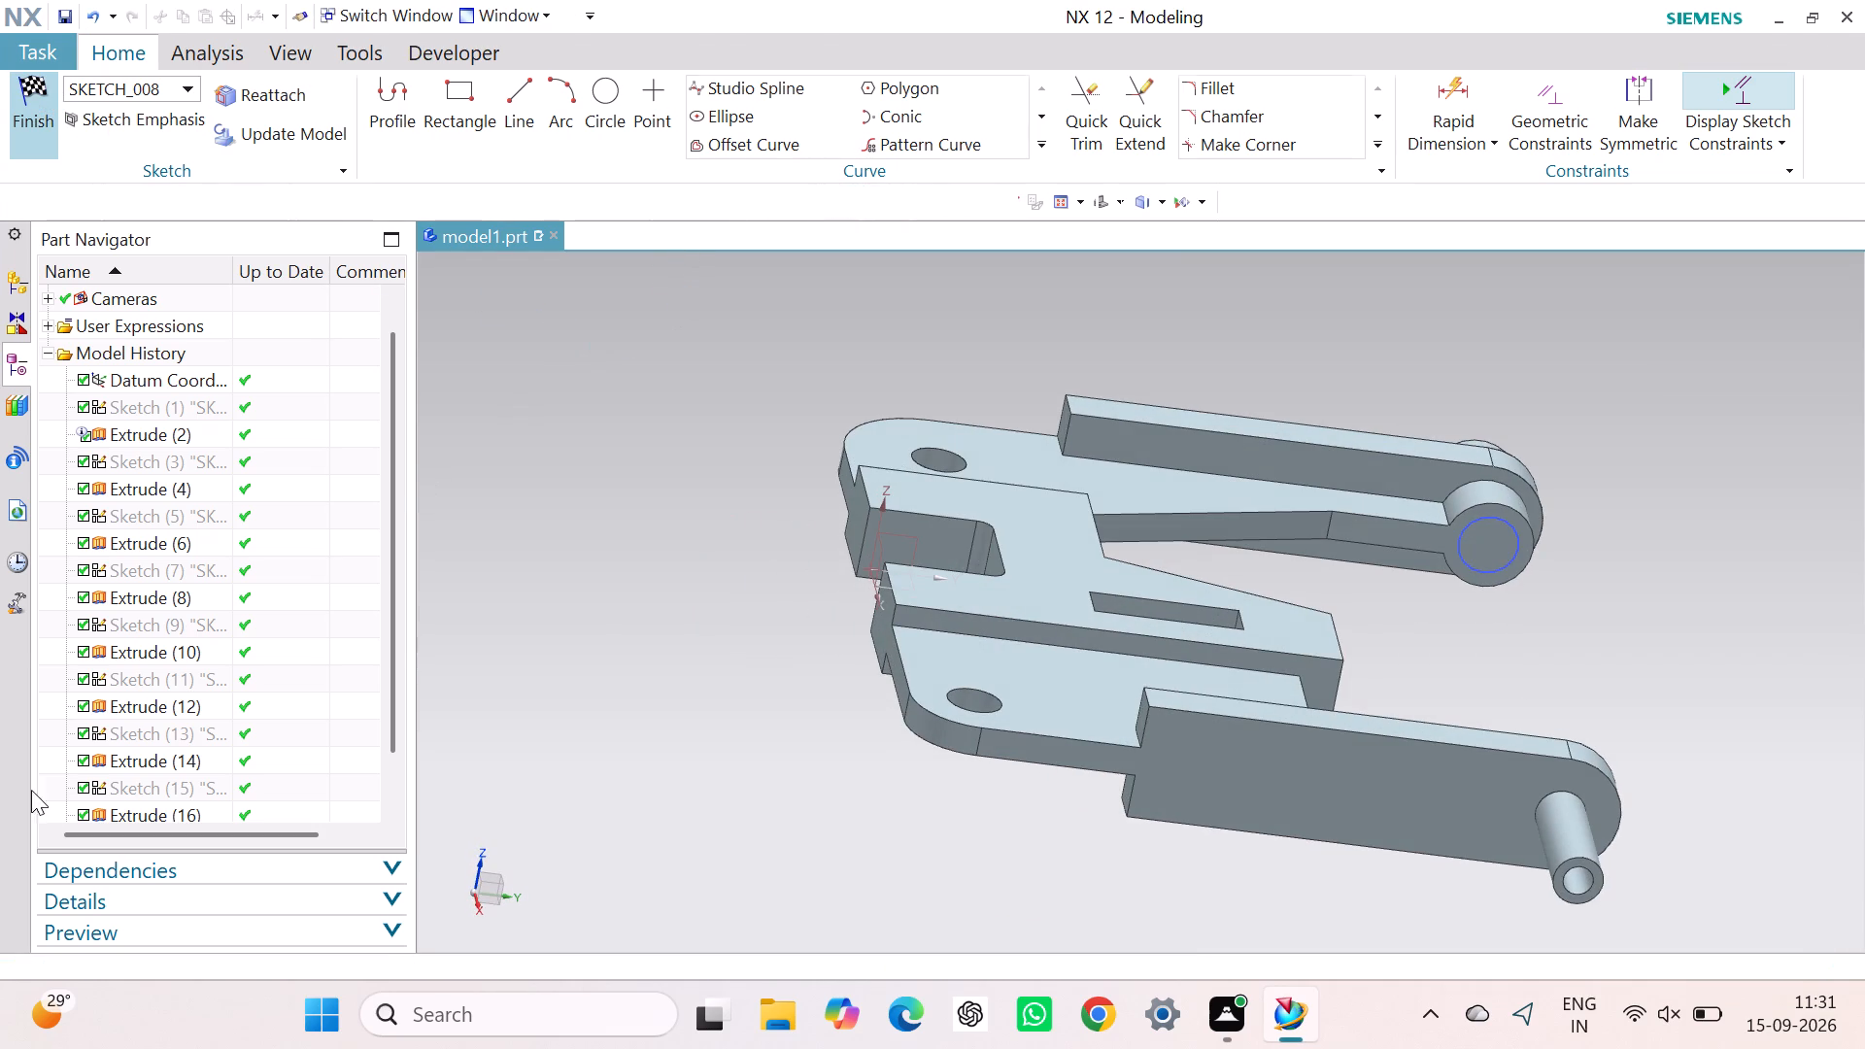
Extrude the 12 mm circle sketch as a Subtract from the body, with start Through All and end distance 11 mm.
scroll(153, 761, "down", 2)
left_click(160, 779)
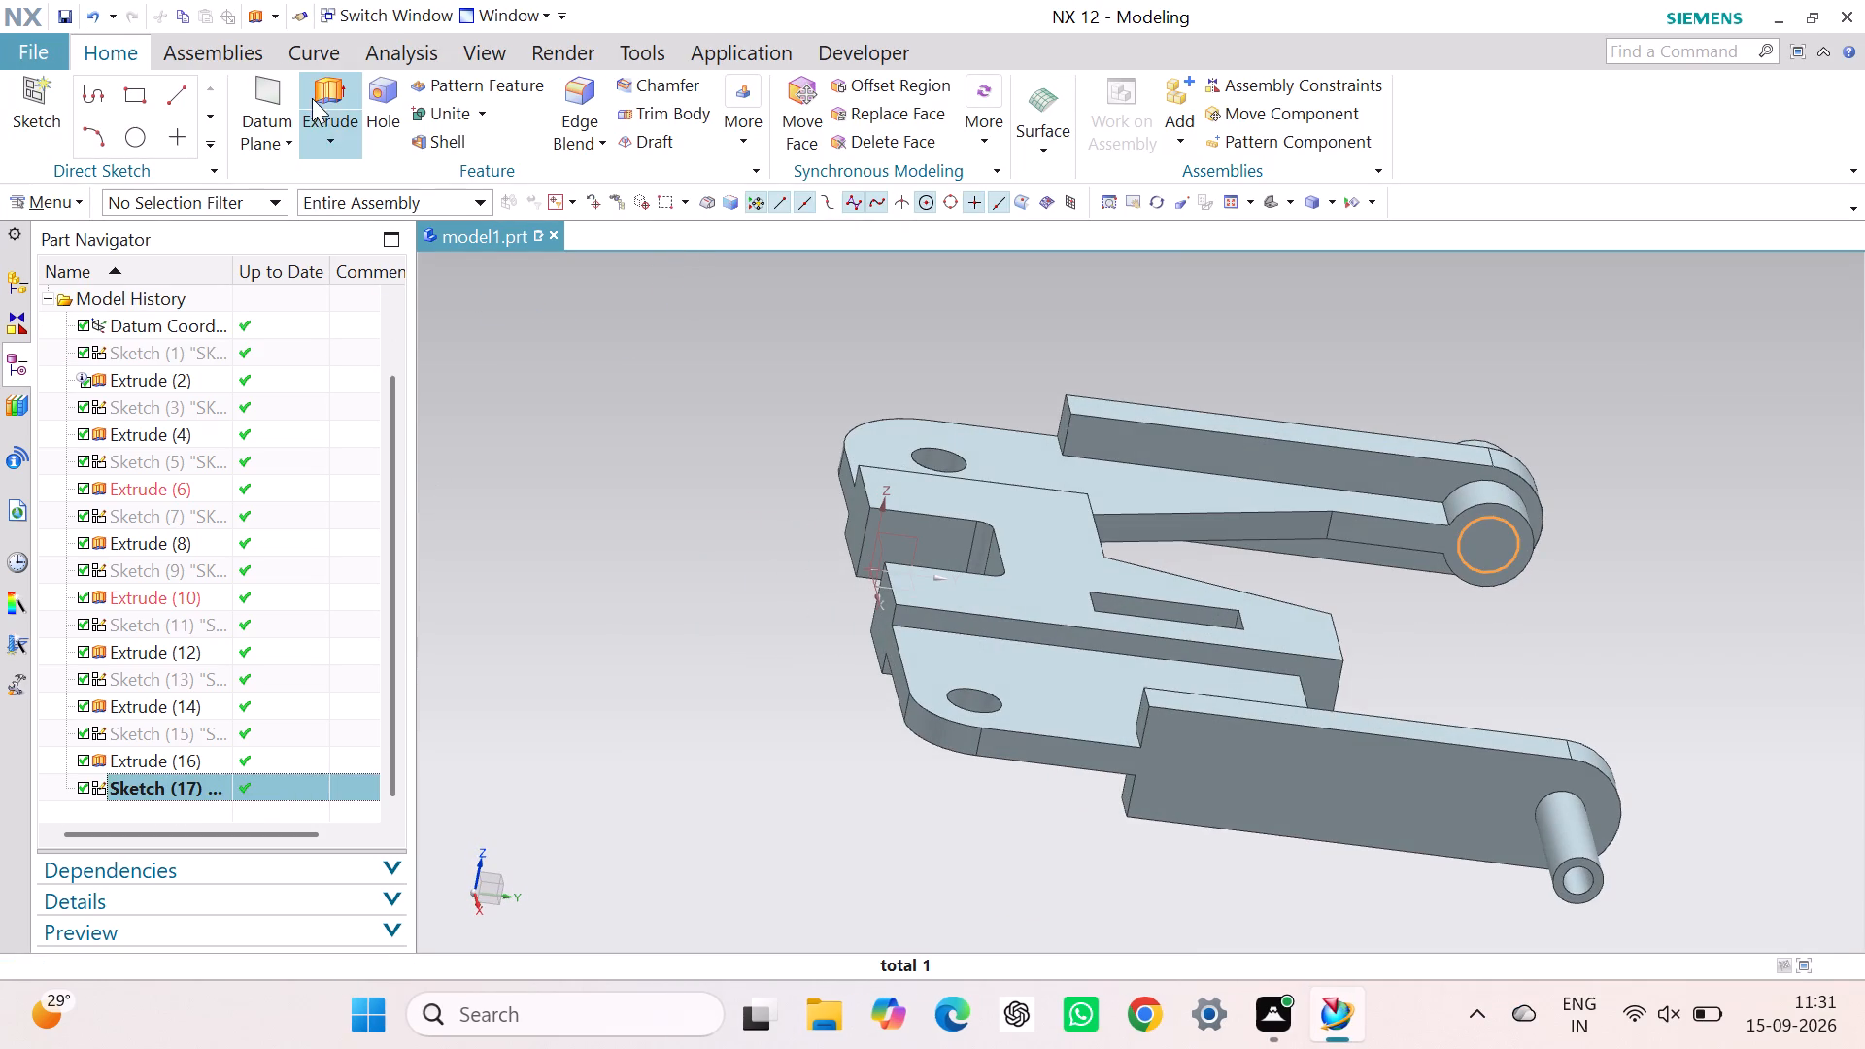
left_click(328, 83)
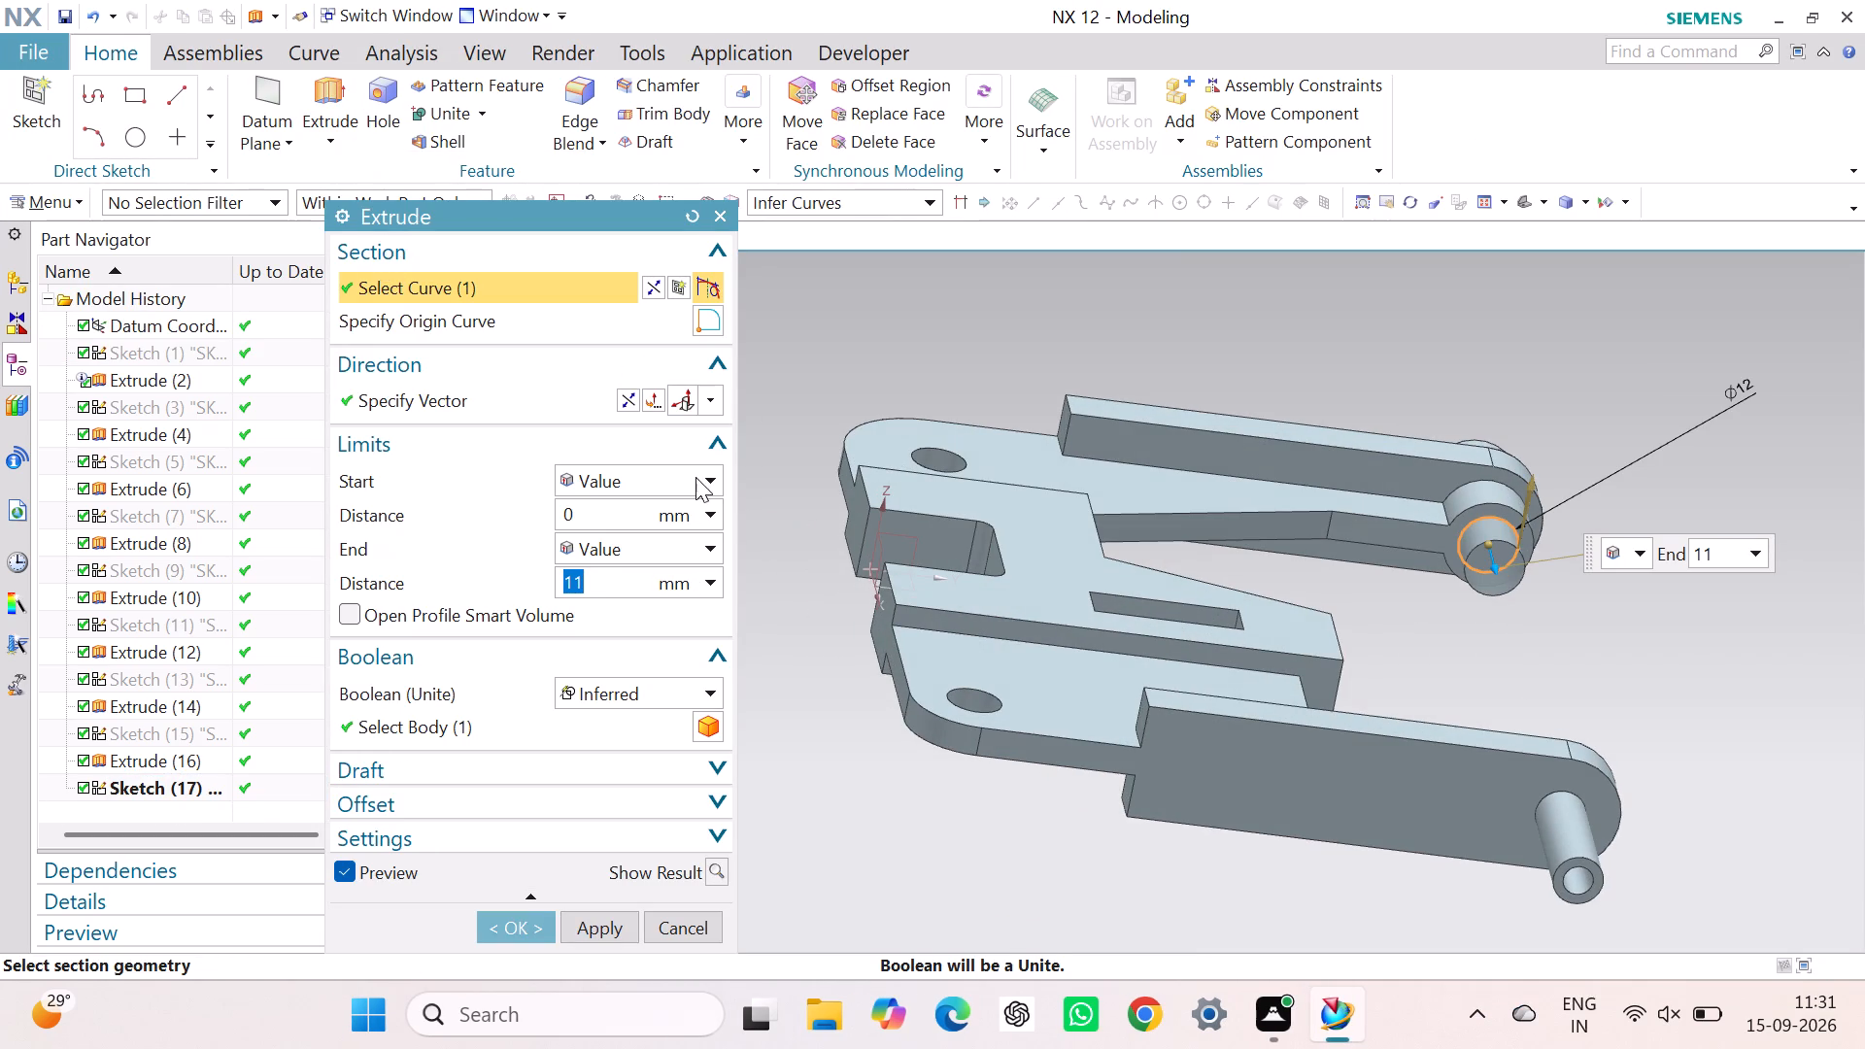
left_click(697, 475)
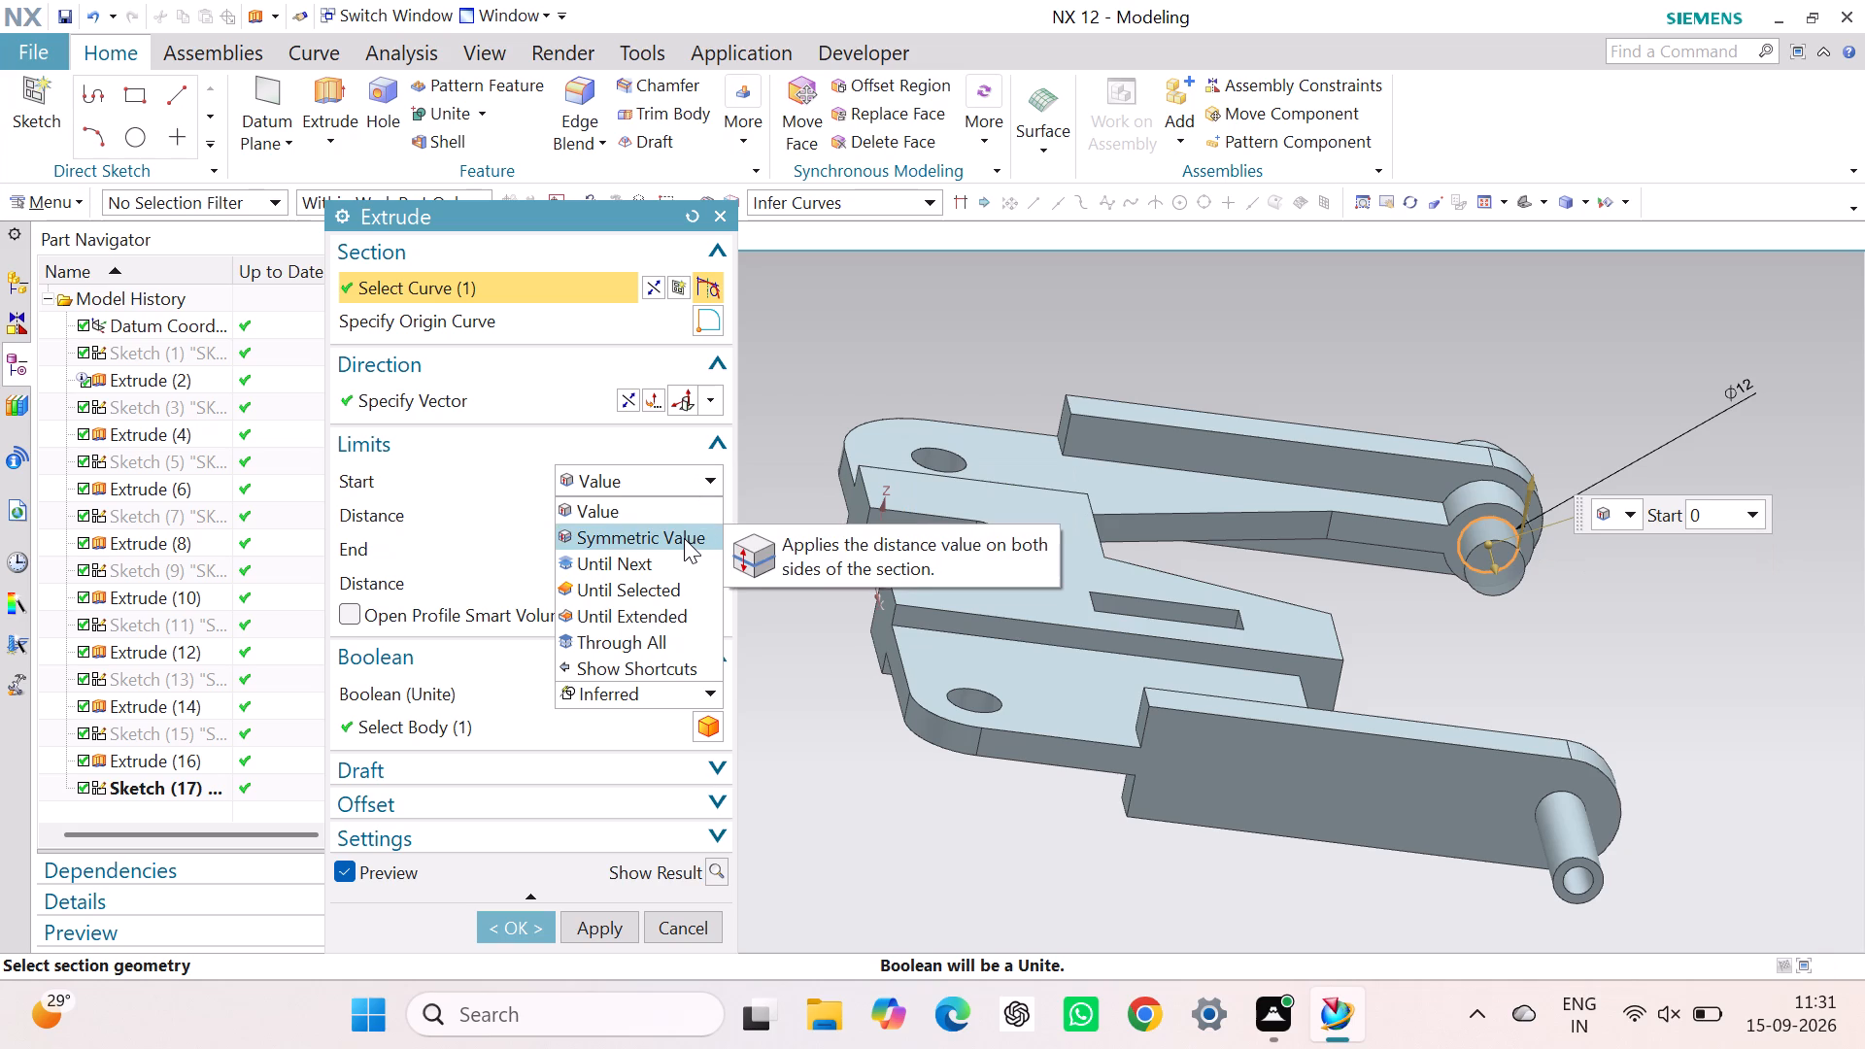
left_click(659, 637)
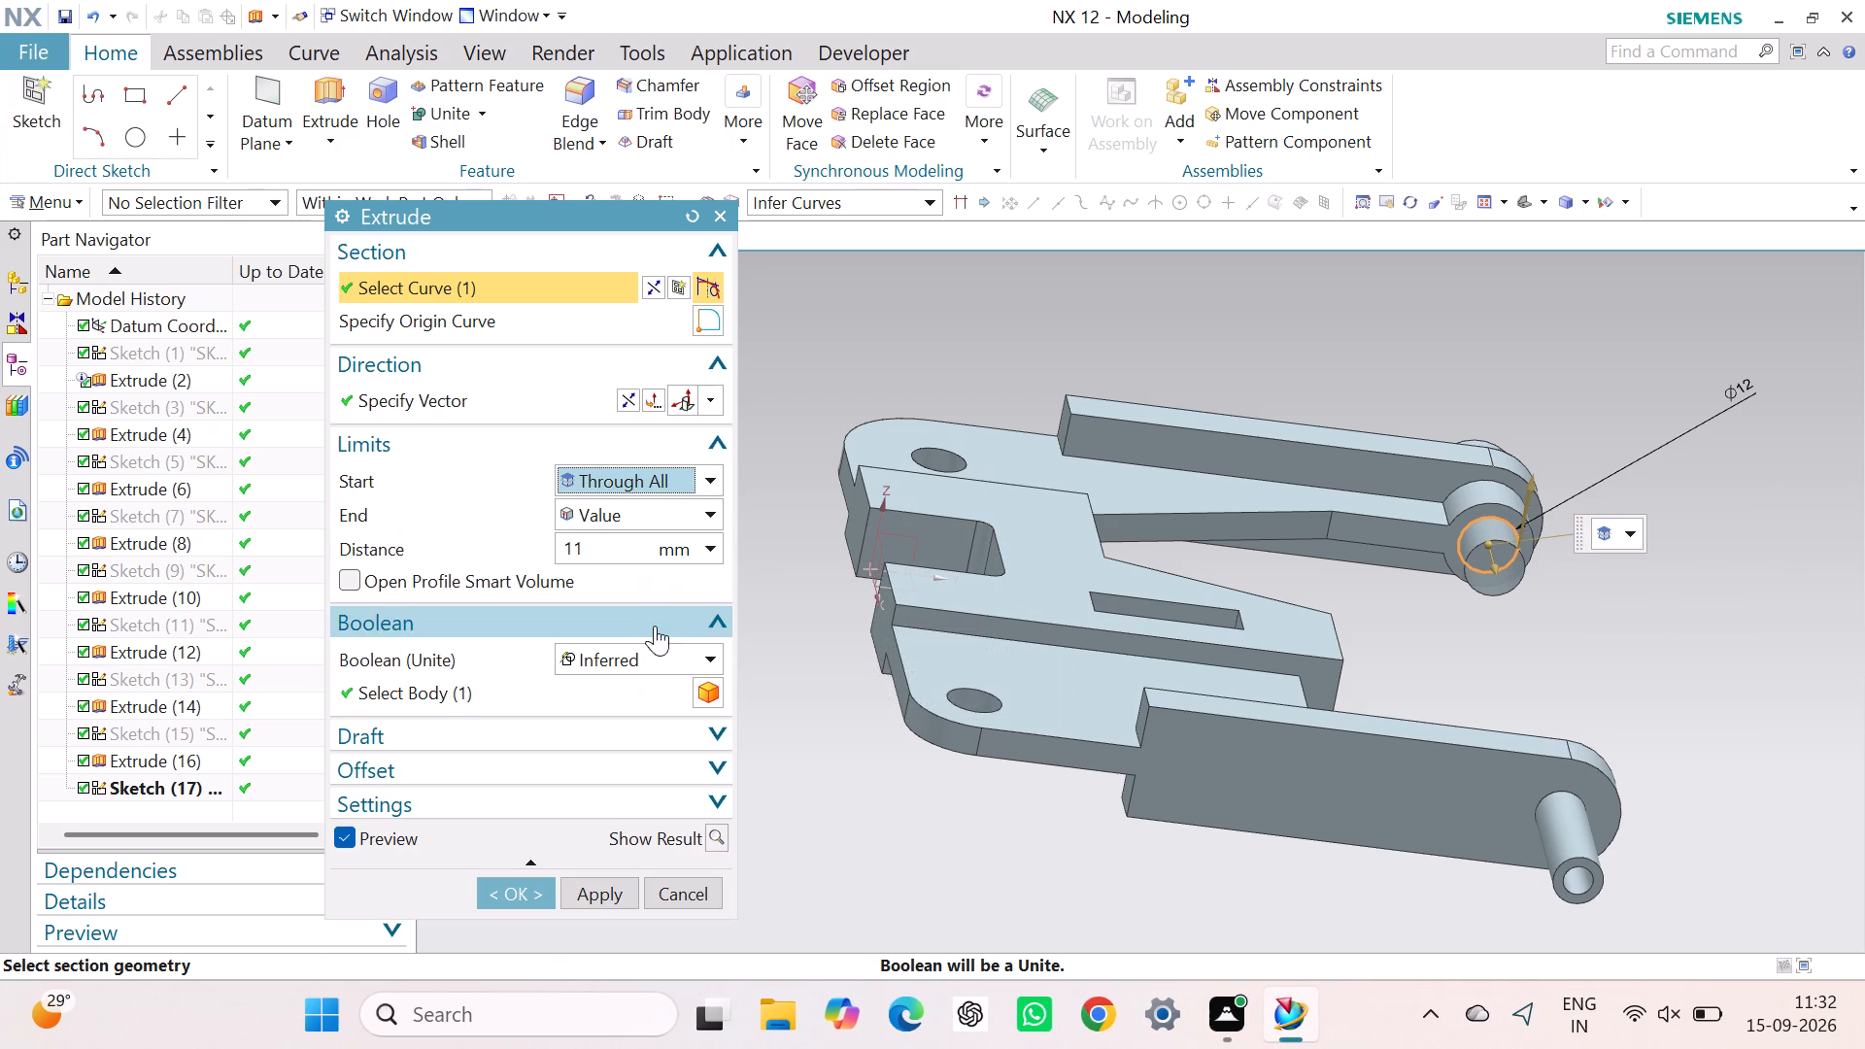
left_click(700, 661)
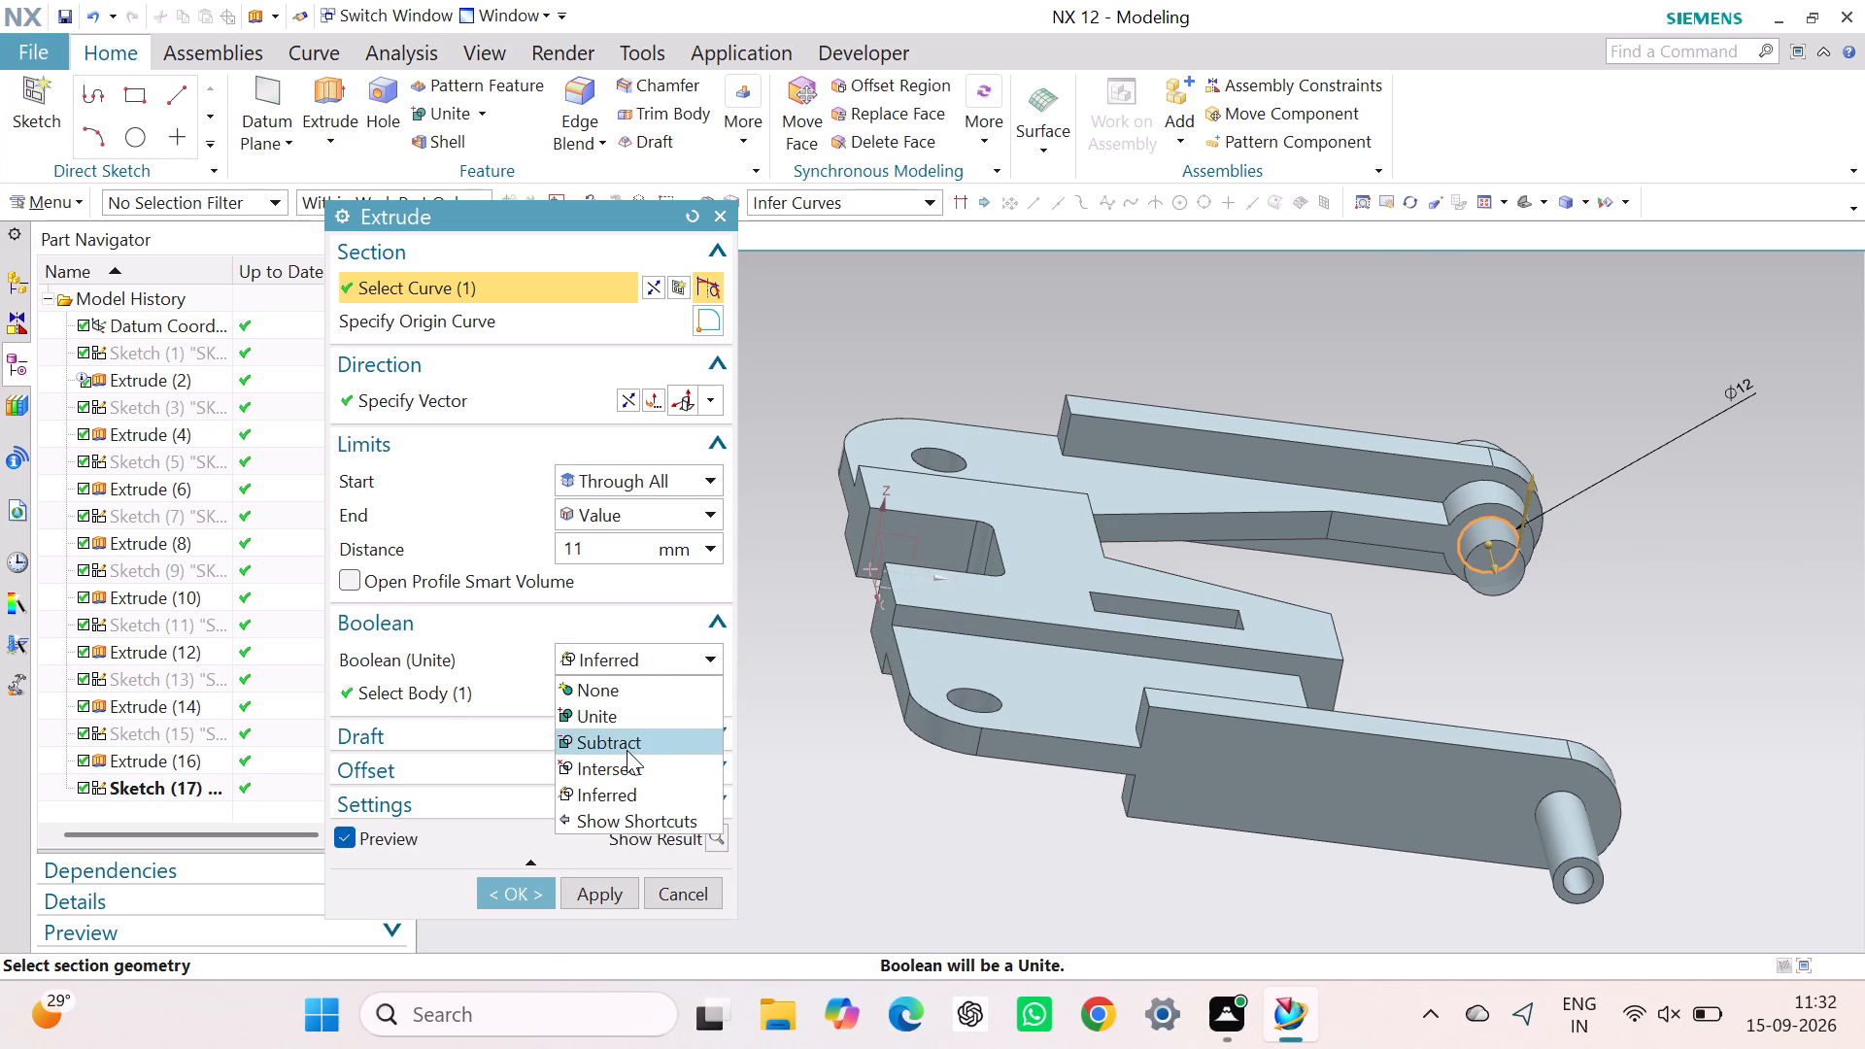
left_click(627, 748)
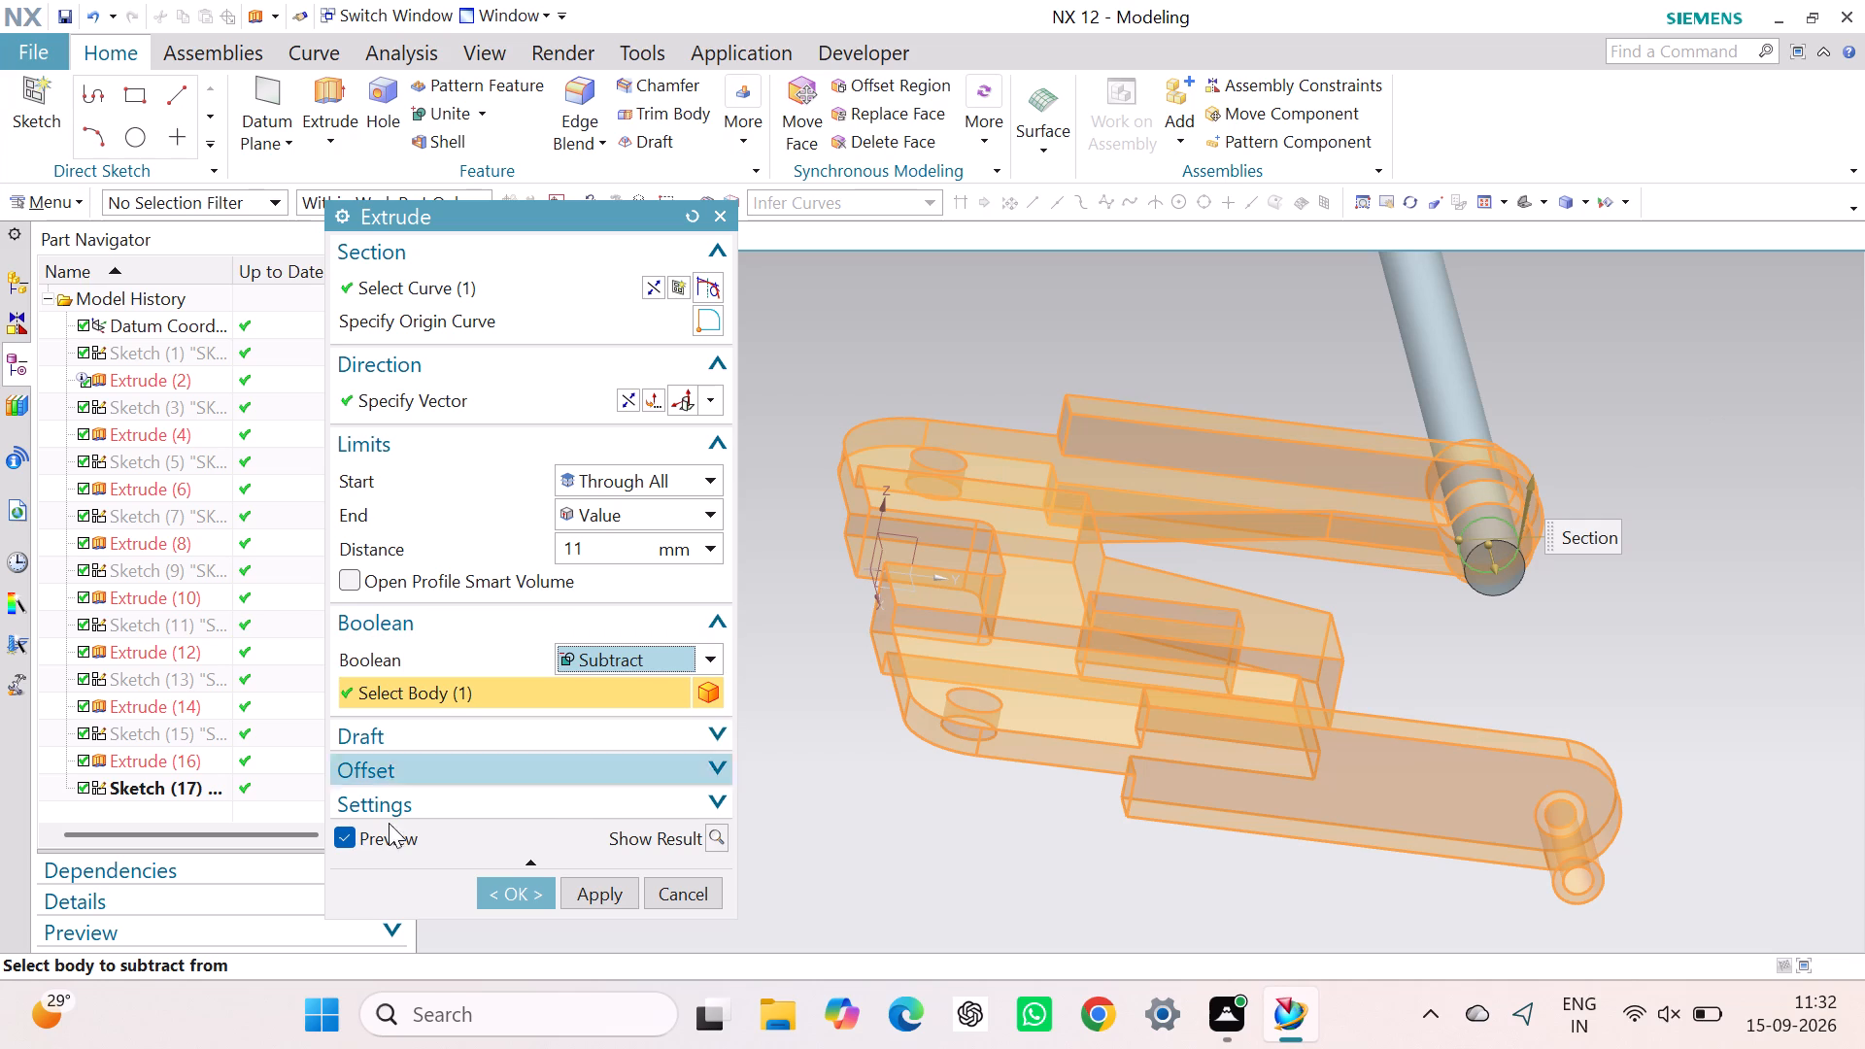
left_click(486, 886)
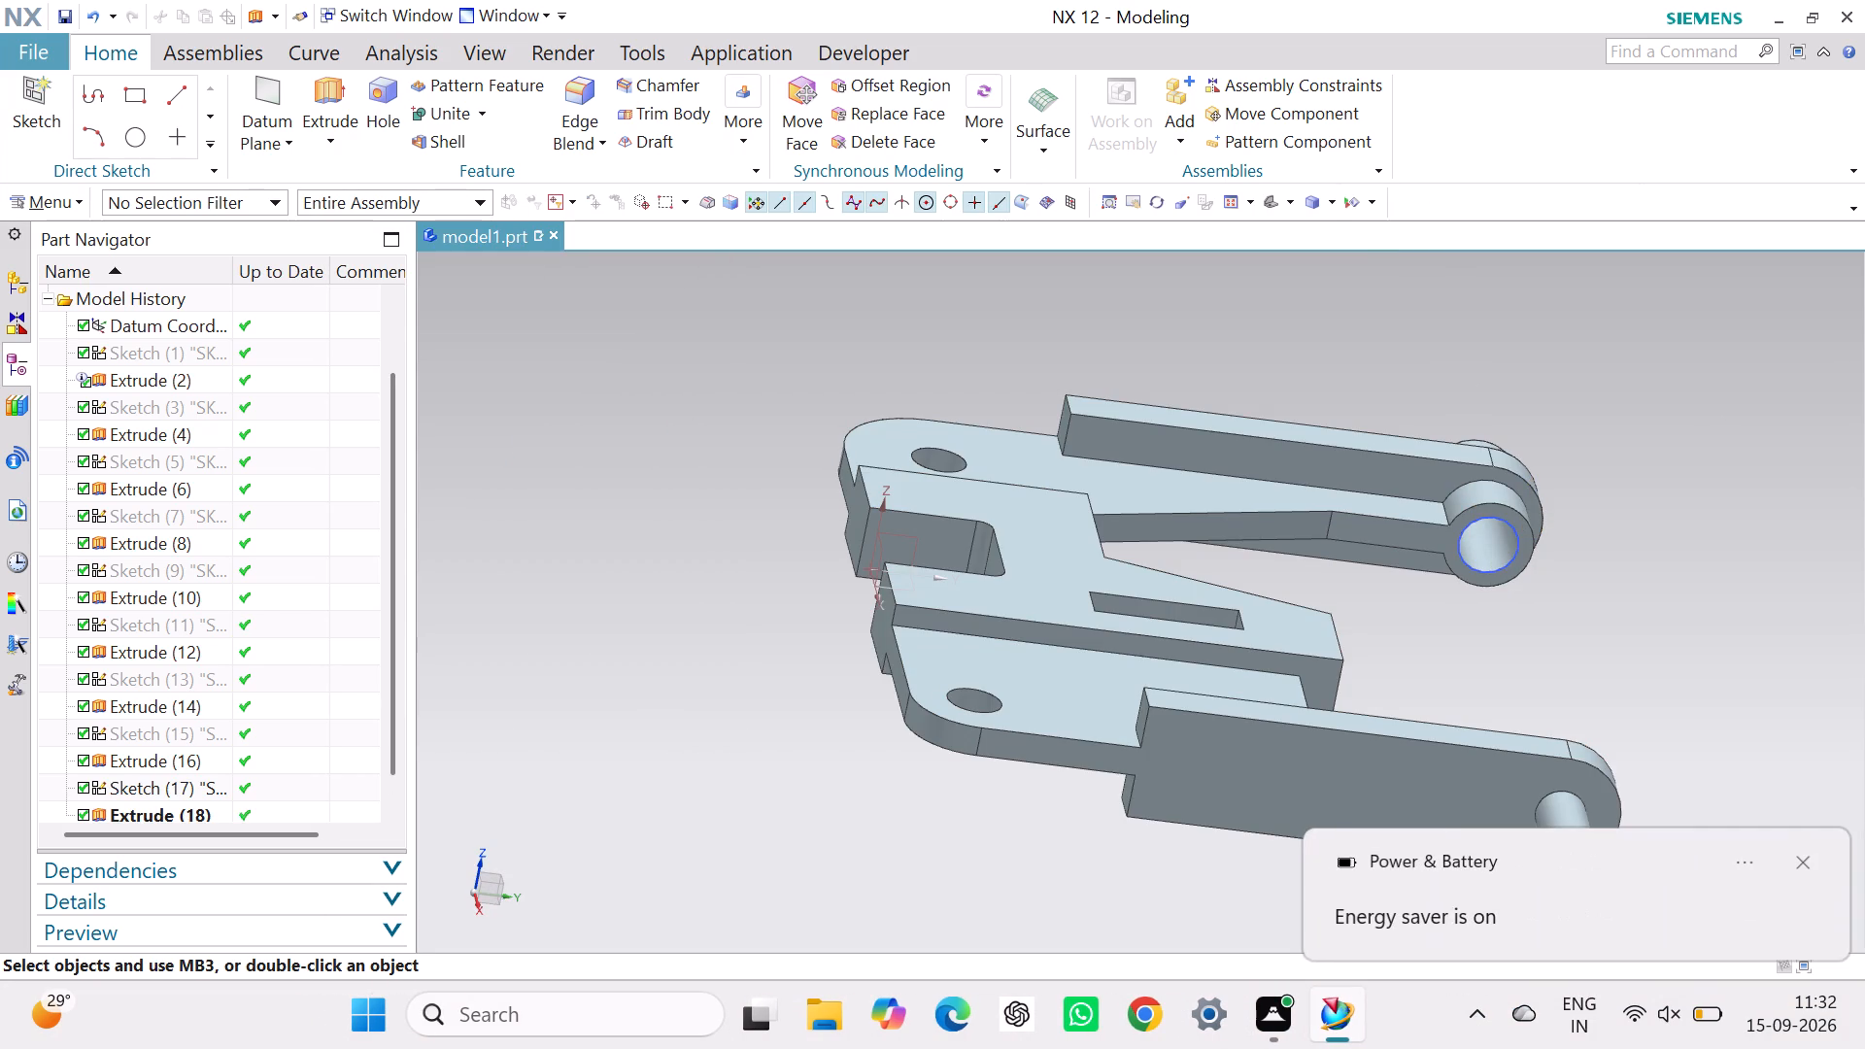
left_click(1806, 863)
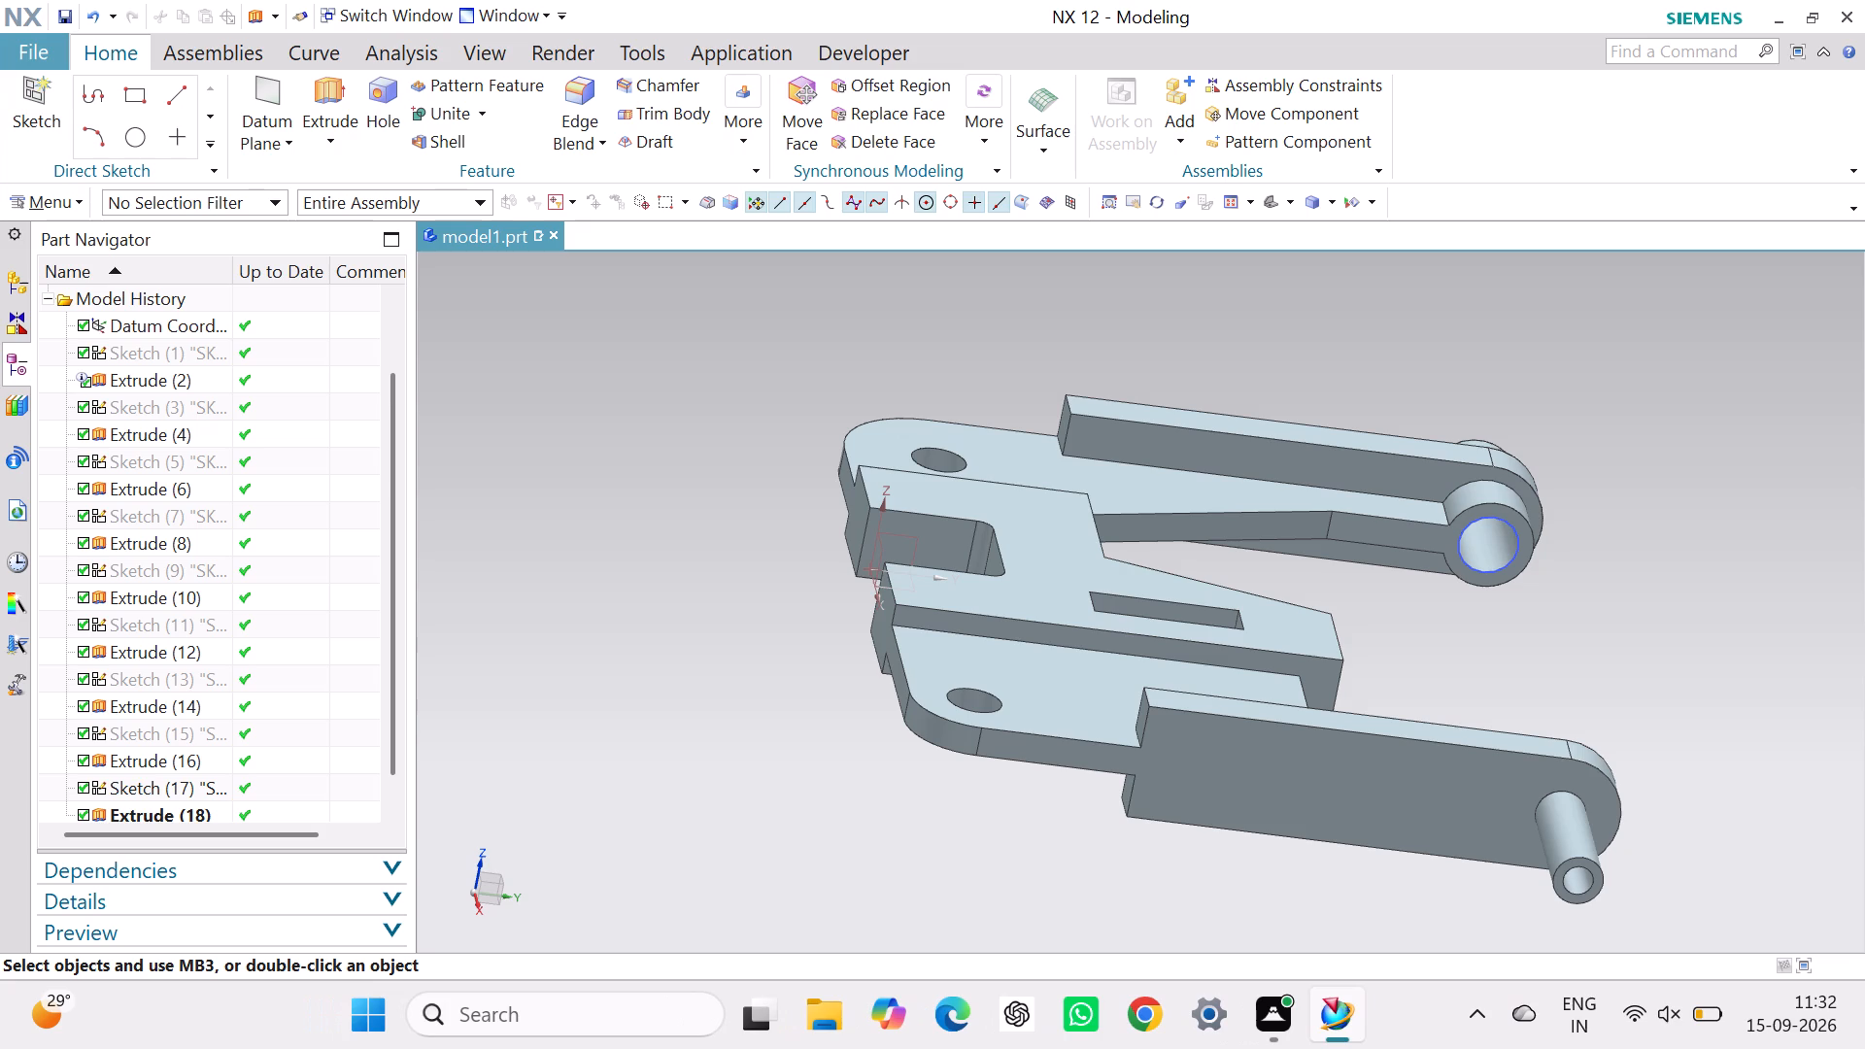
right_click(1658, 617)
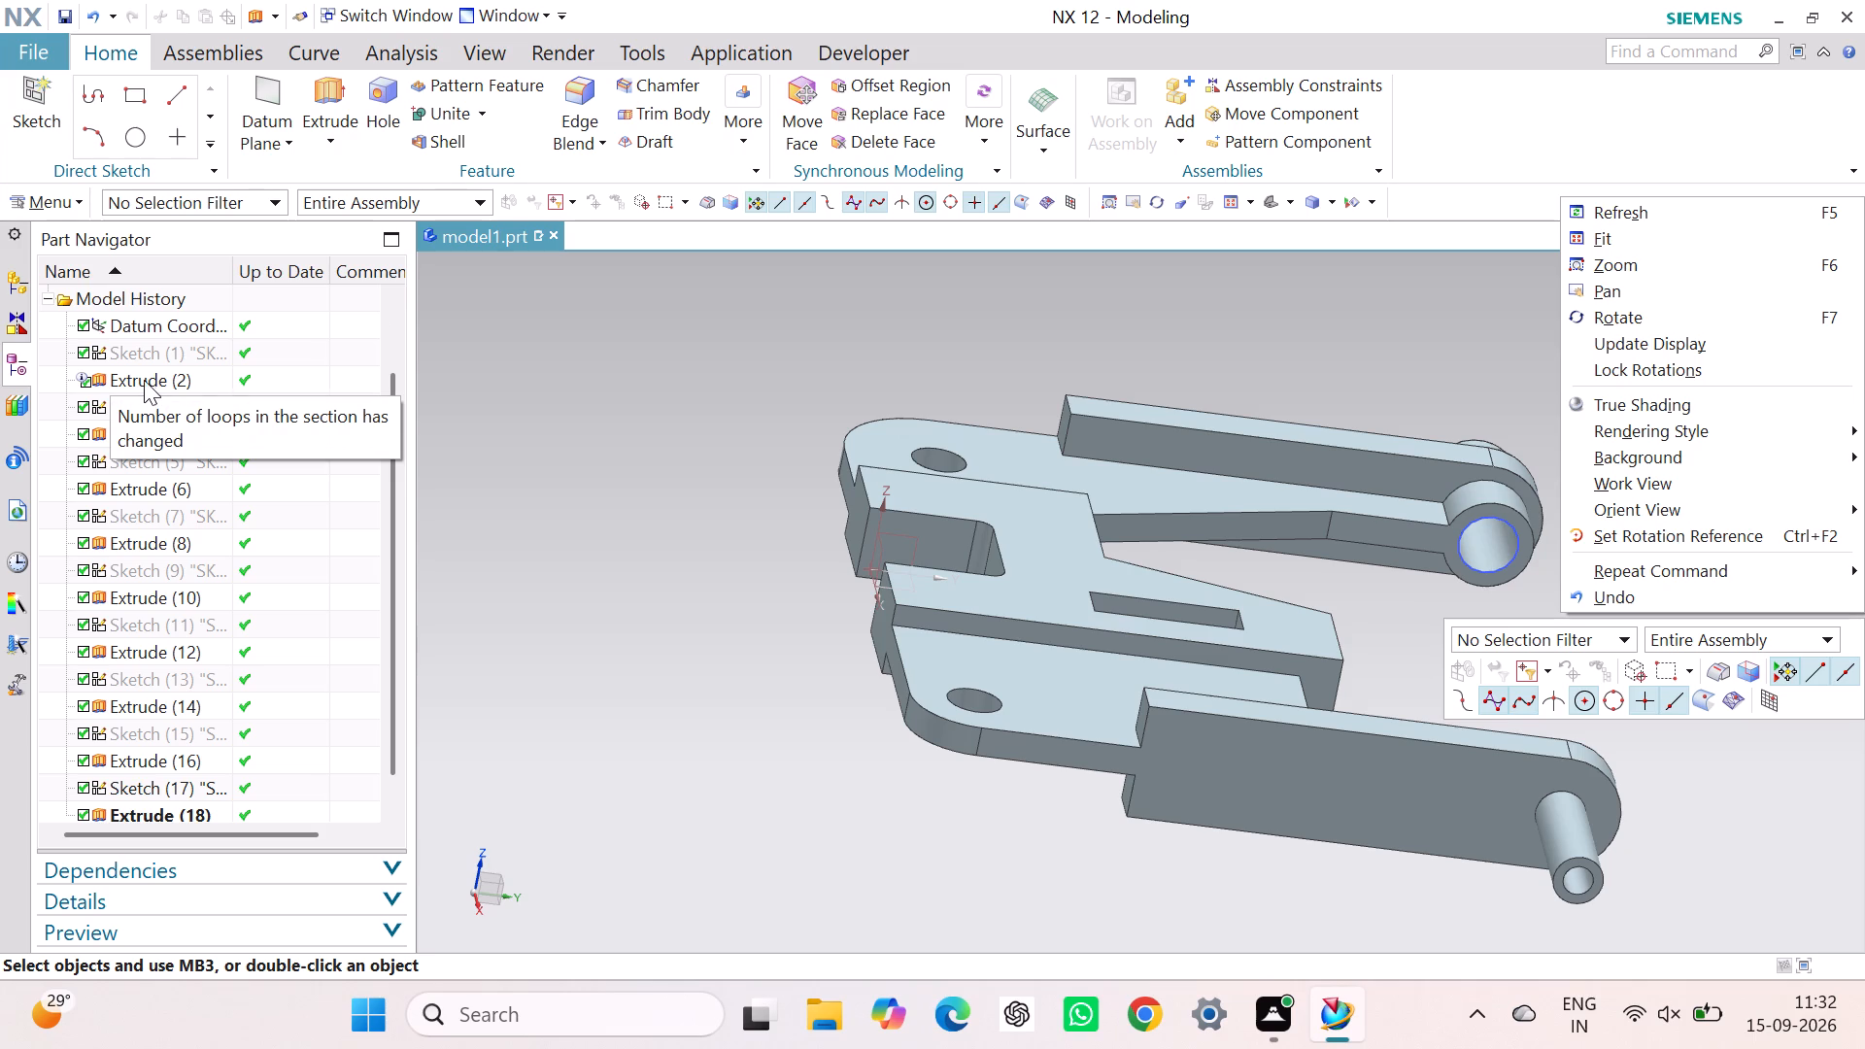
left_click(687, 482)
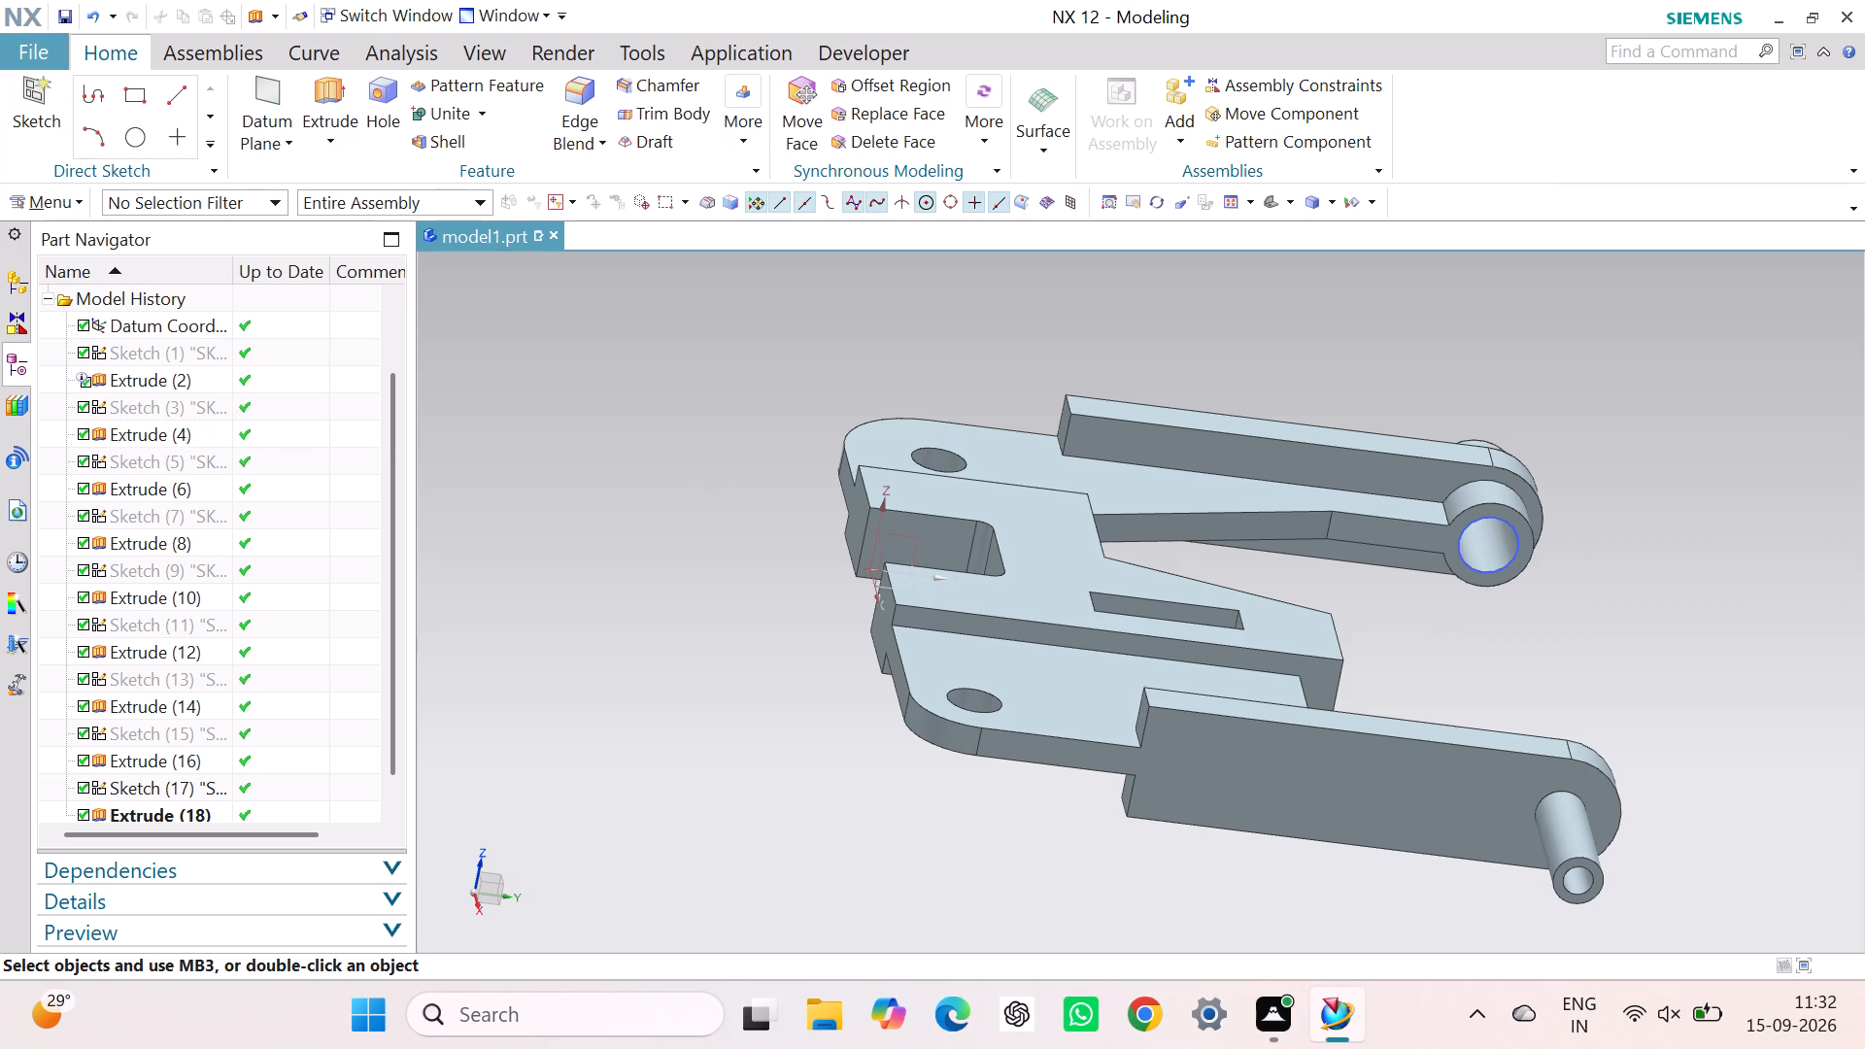
Hide the 12 mm hole sketch, Sketch (17).
scroll(132, 776, "down", 2)
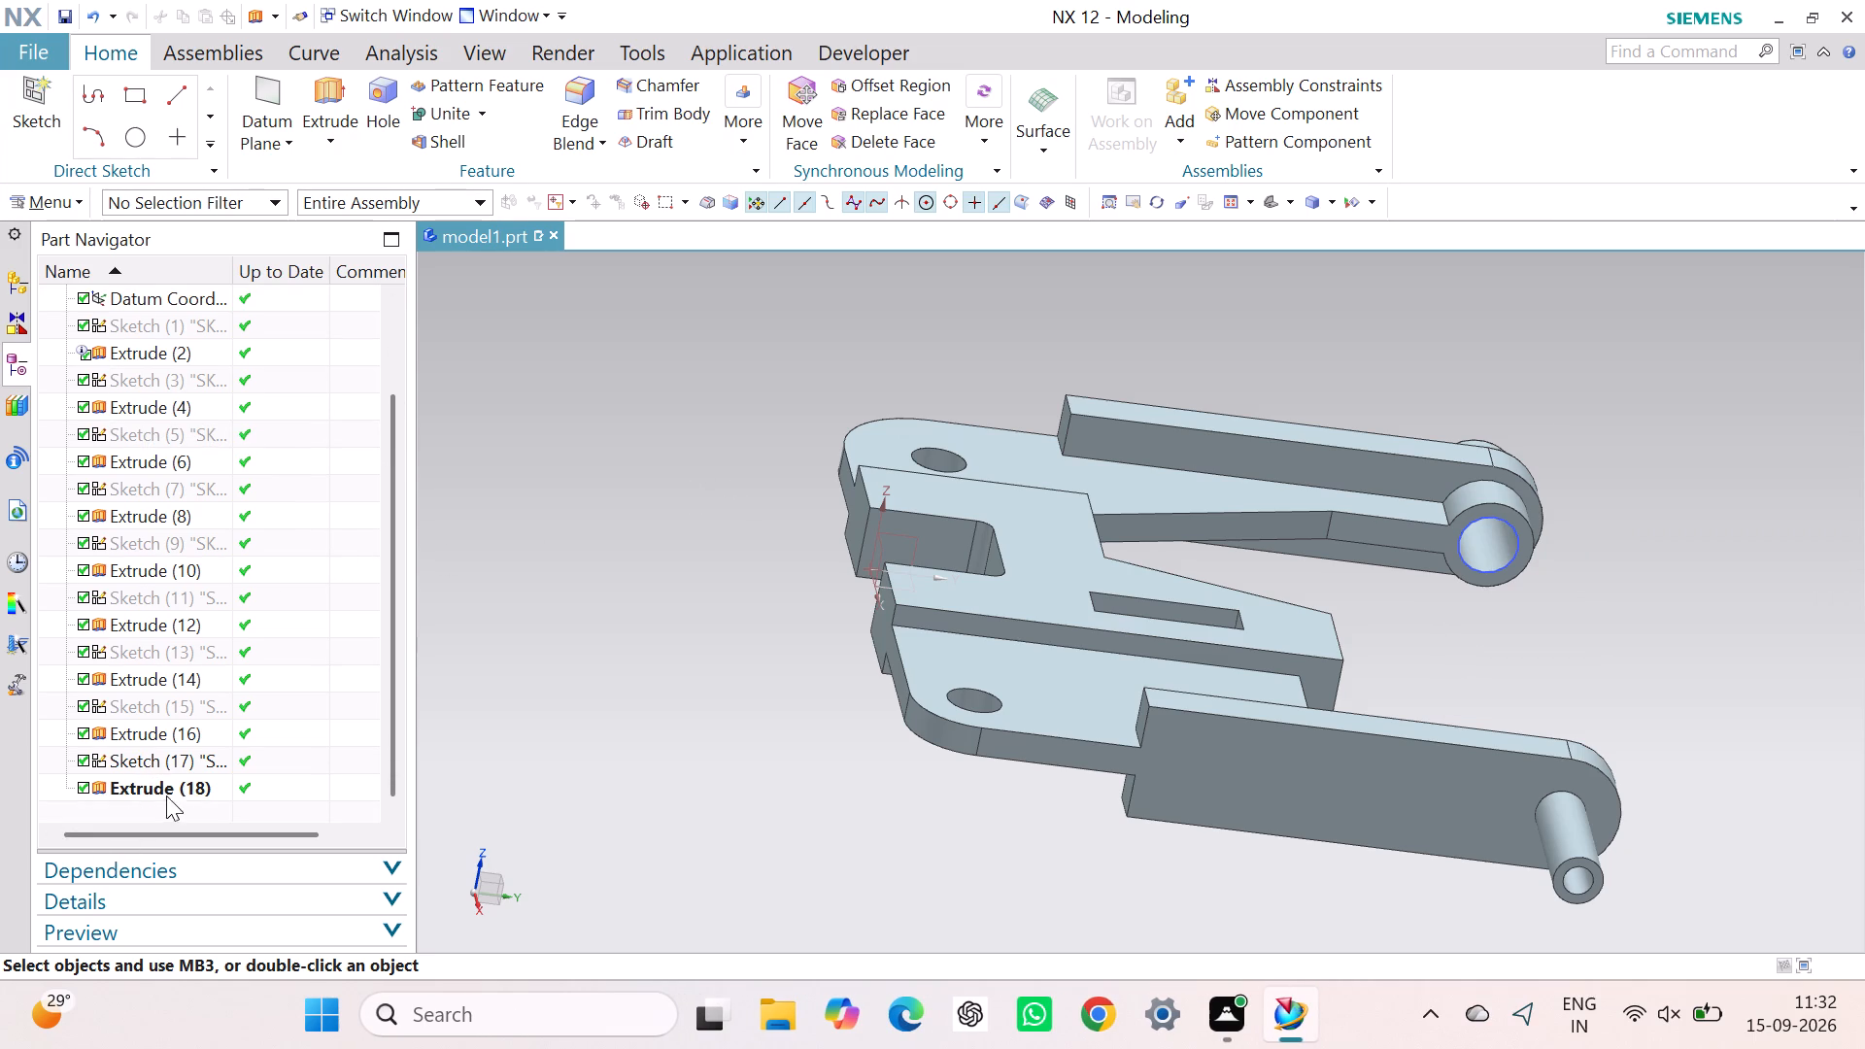
right_click(181, 758)
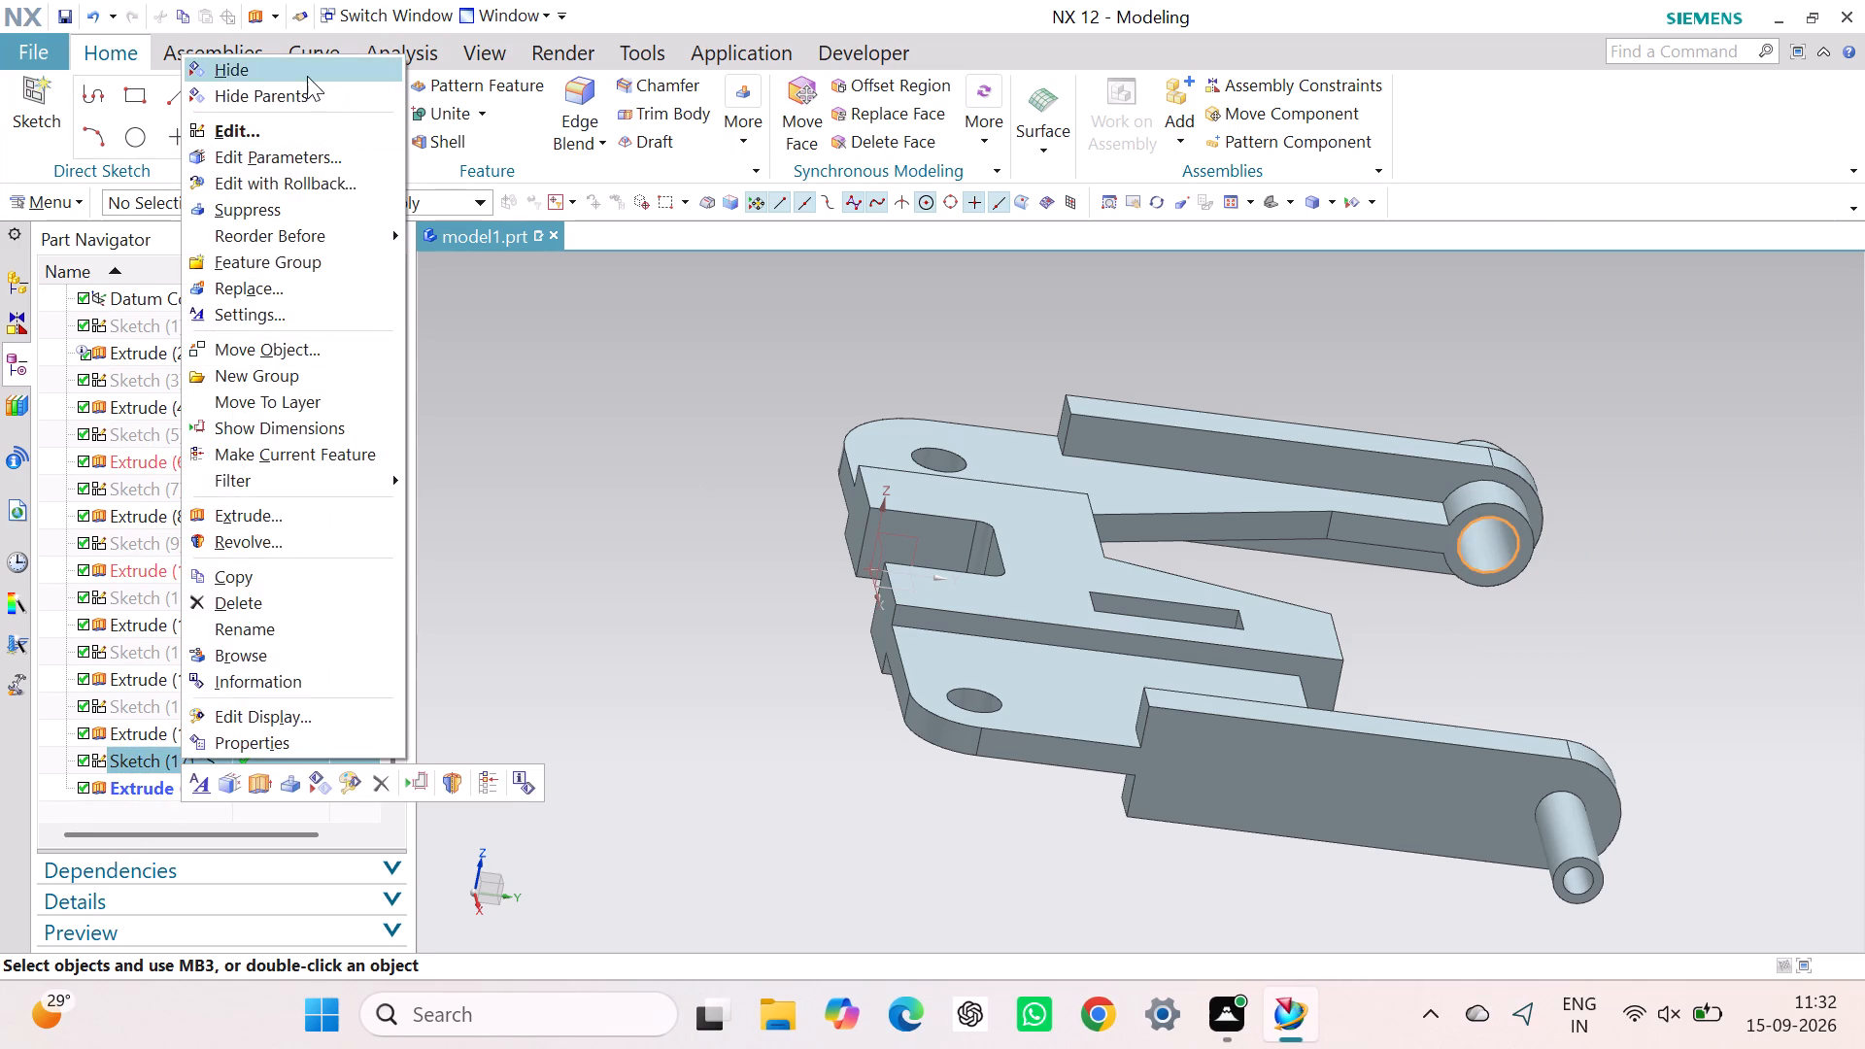
left_click(307, 76)
left_click(585, 539)
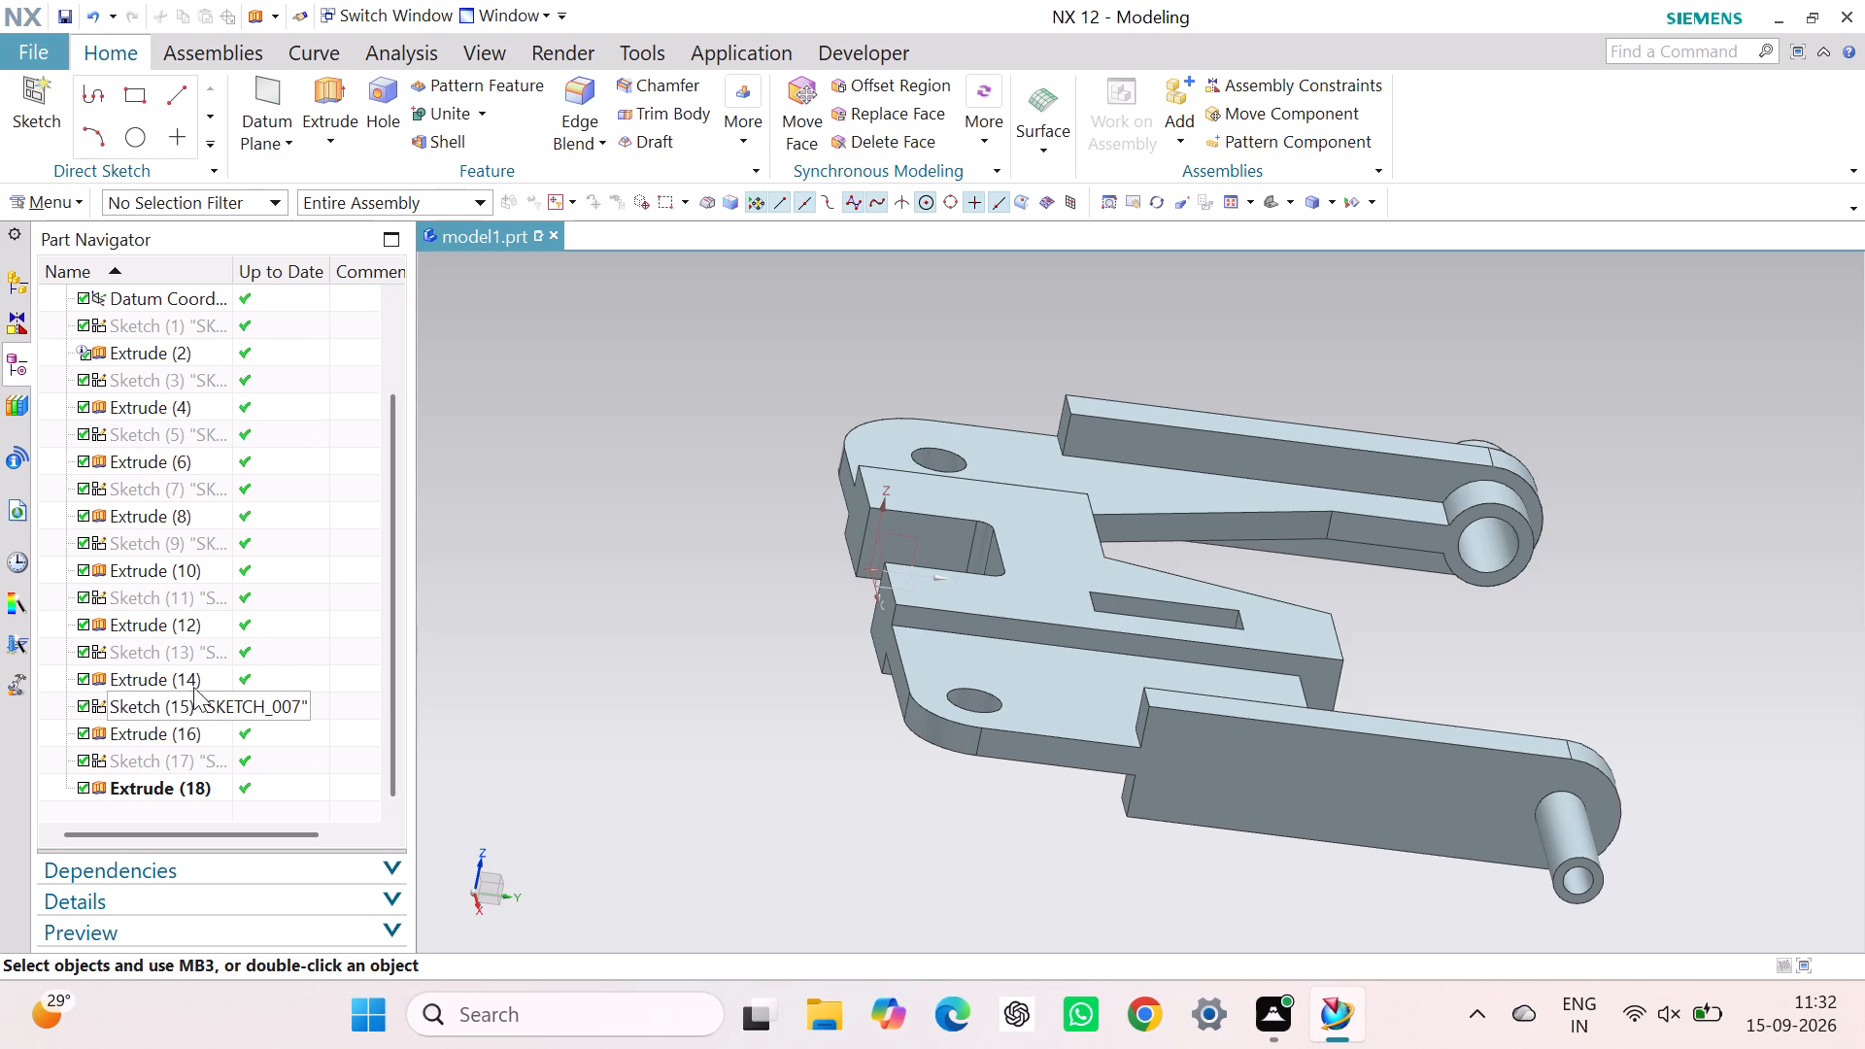
Edit the pin's circle sketch, Sketch (9), with rollback, set diameter p42 to 12 mm, and finish the sketch.
left_click(194, 621)
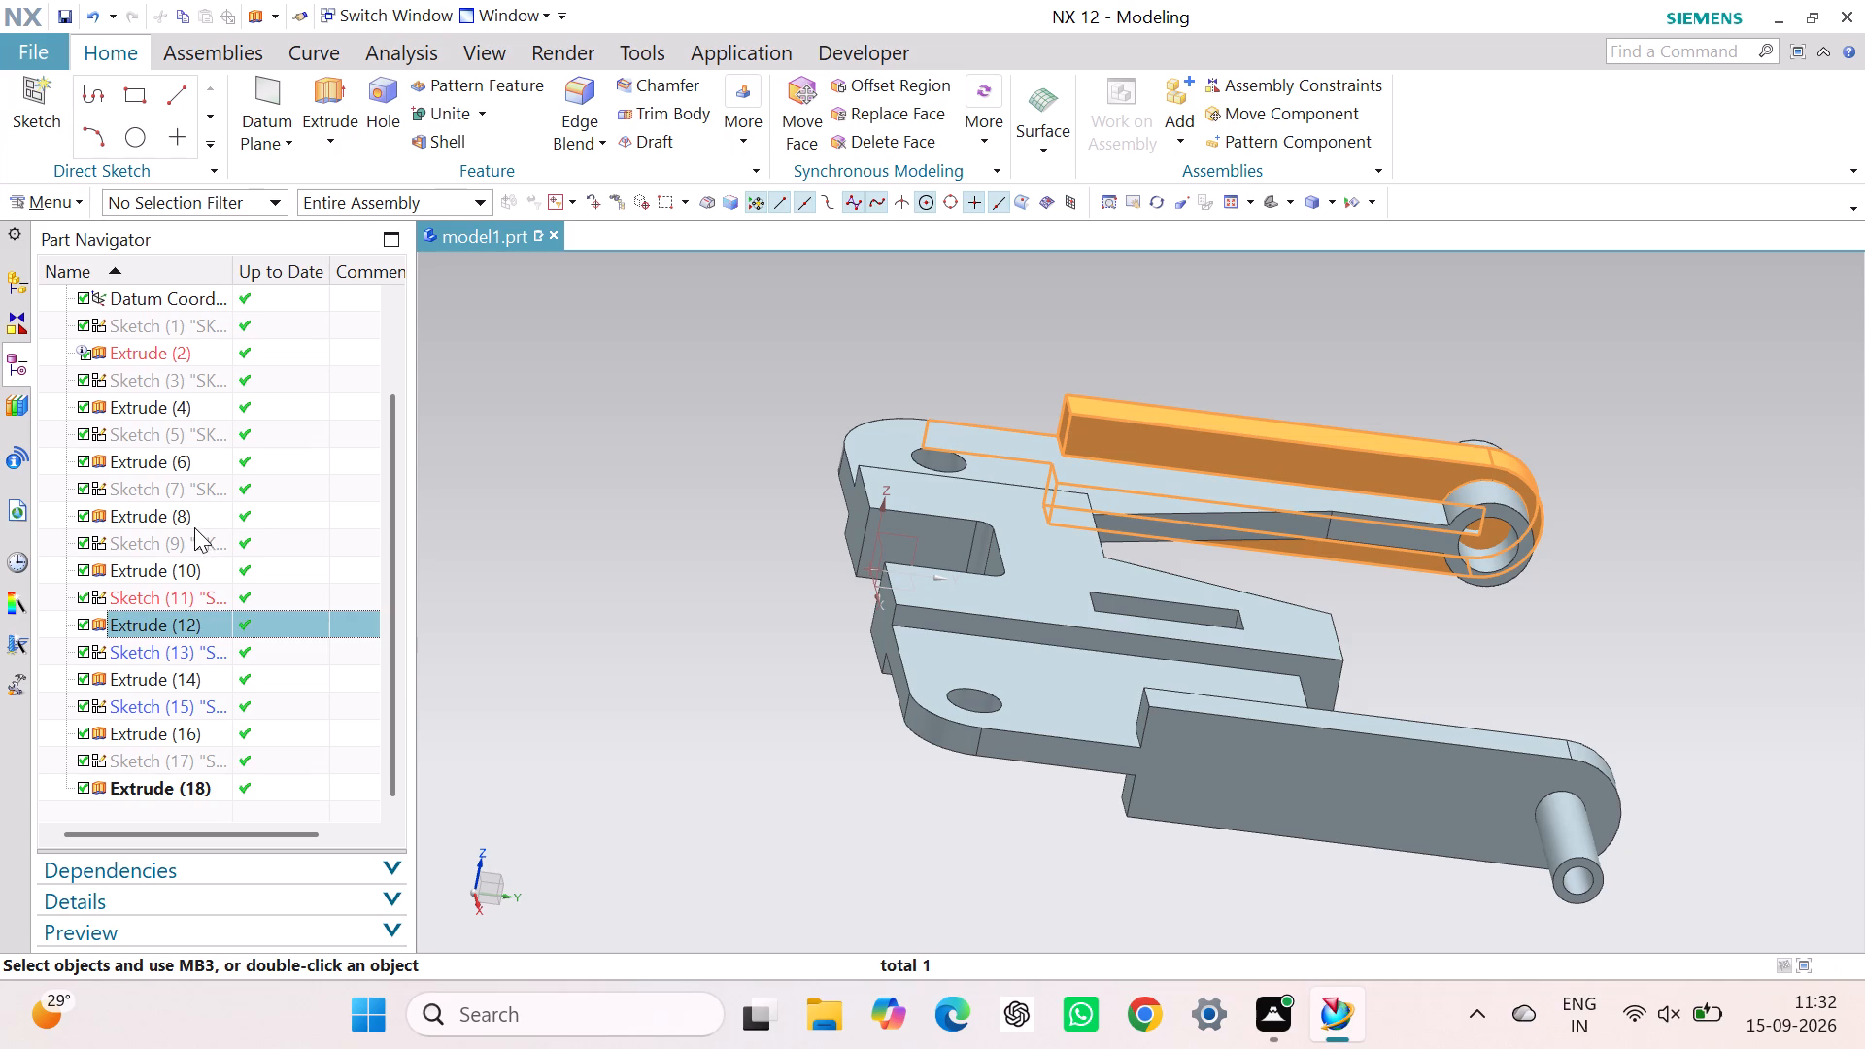
left_click(194, 516)
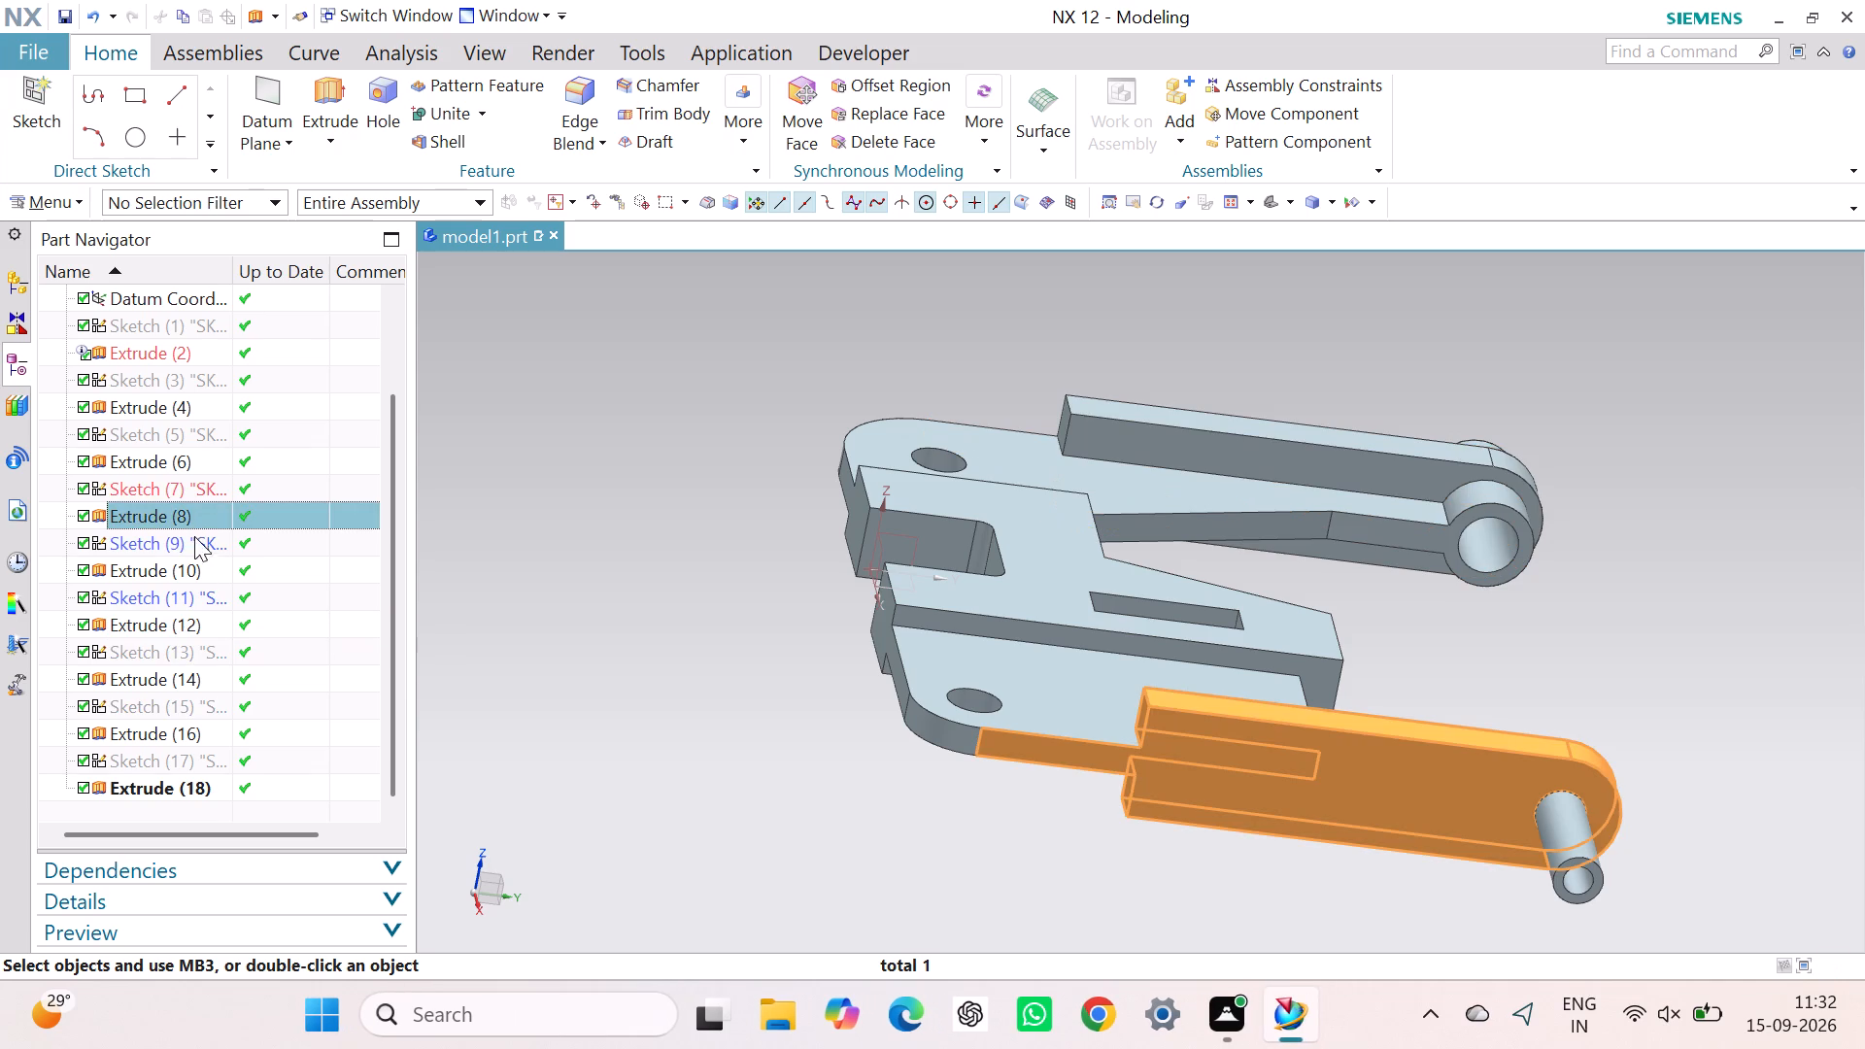
left_click(196, 575)
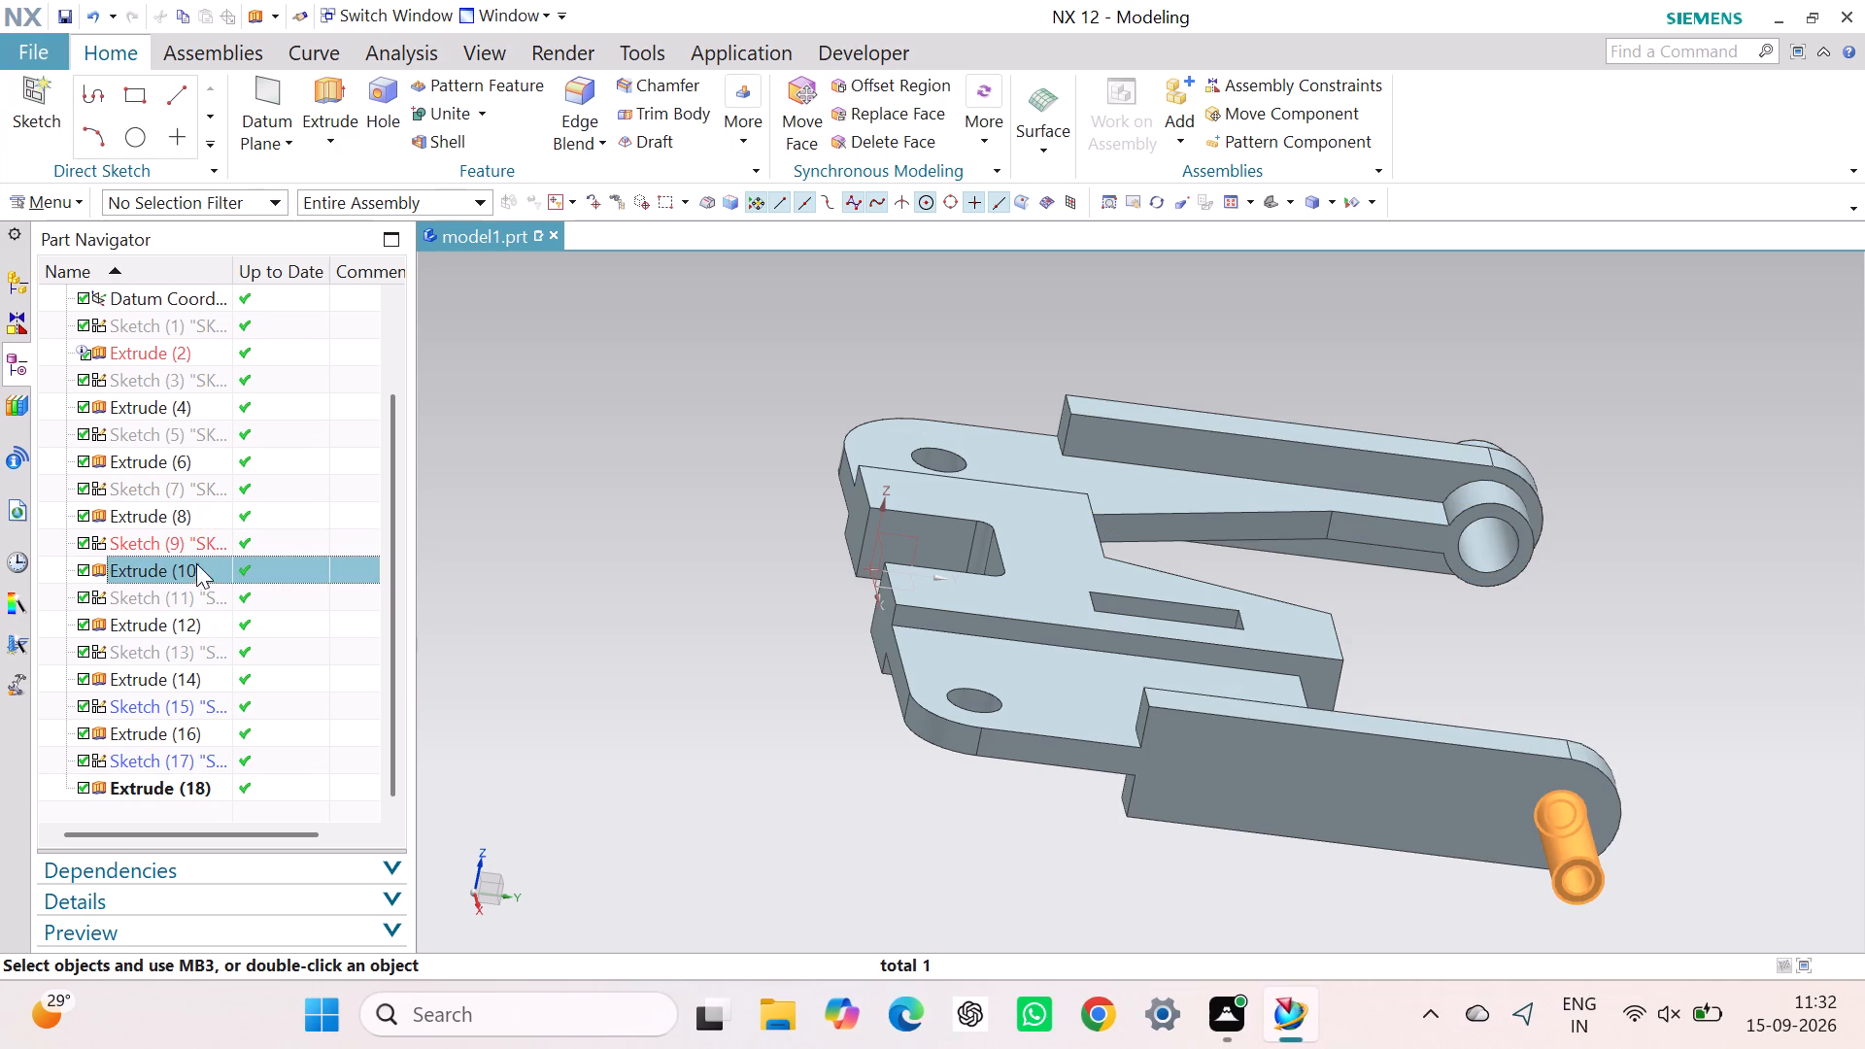
left_click(196, 550)
right_click(196, 549)
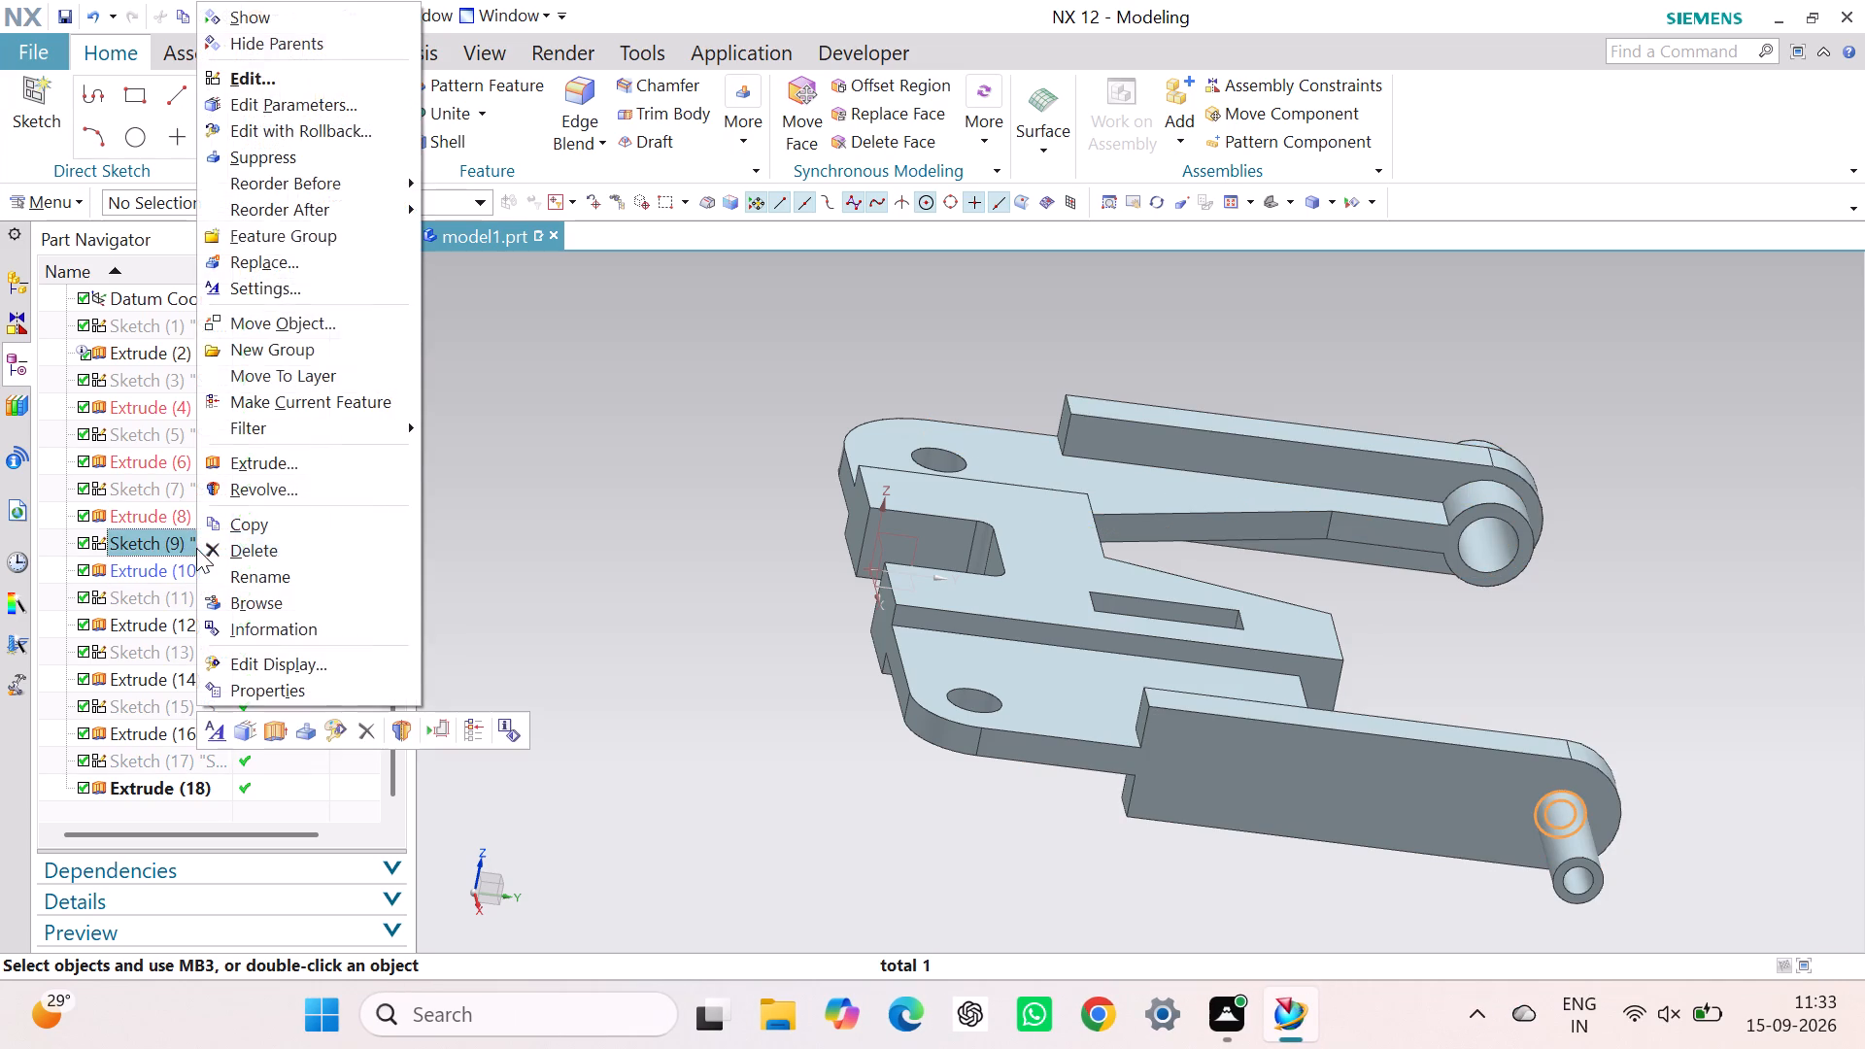
left_click(316, 129)
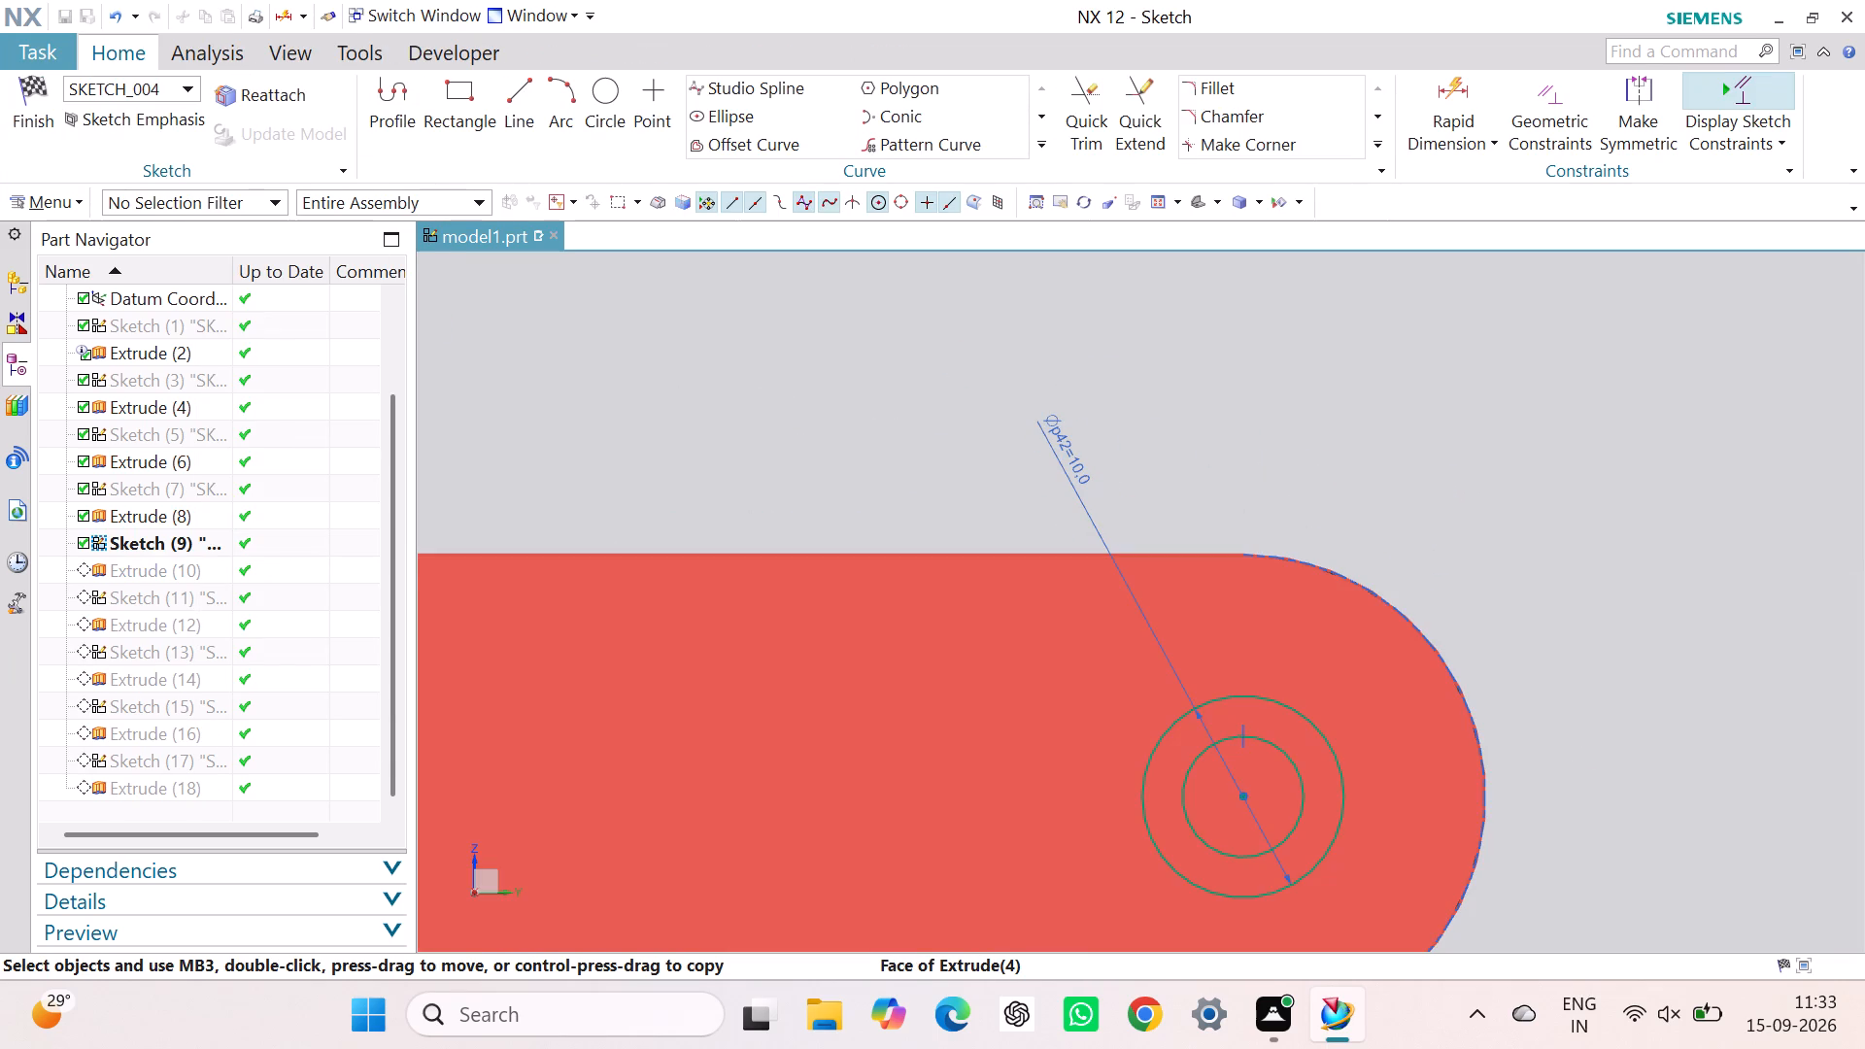
scroll(1199, 664, "down", 1)
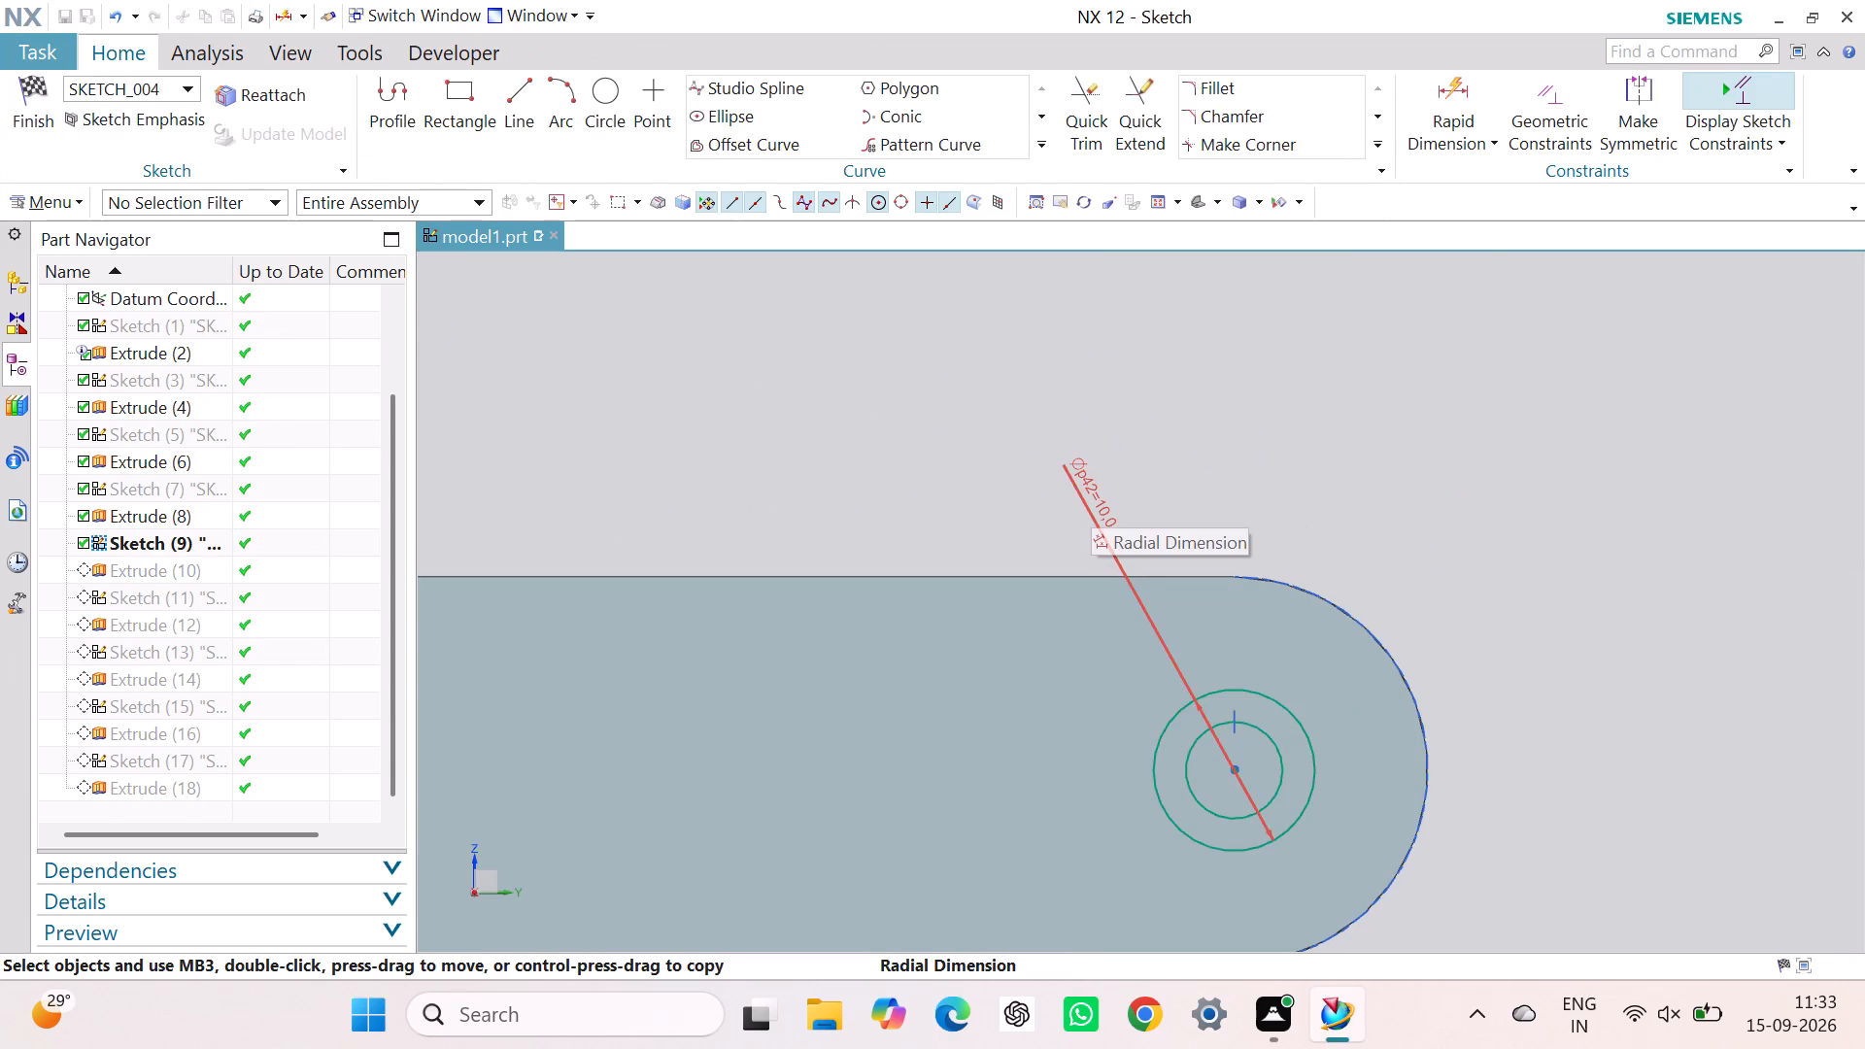
double_click(1091, 494)
double_click(1091, 494)
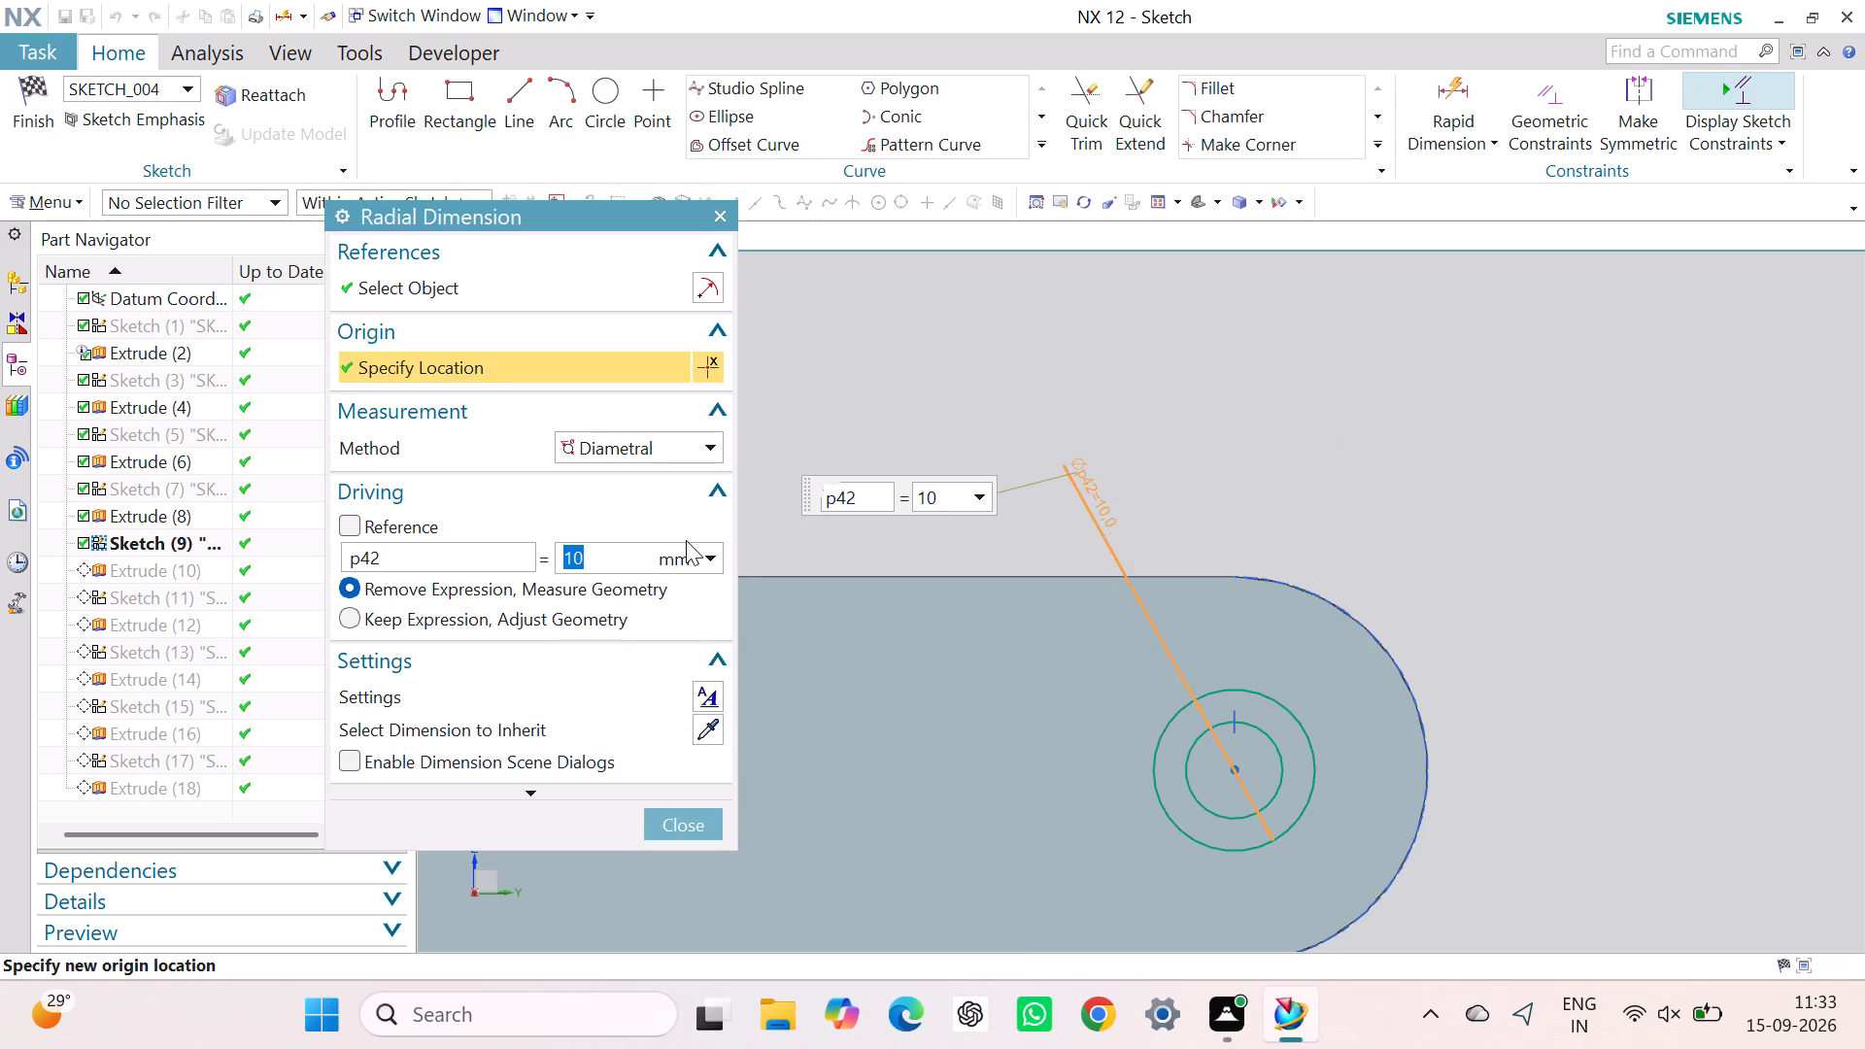
type("12")
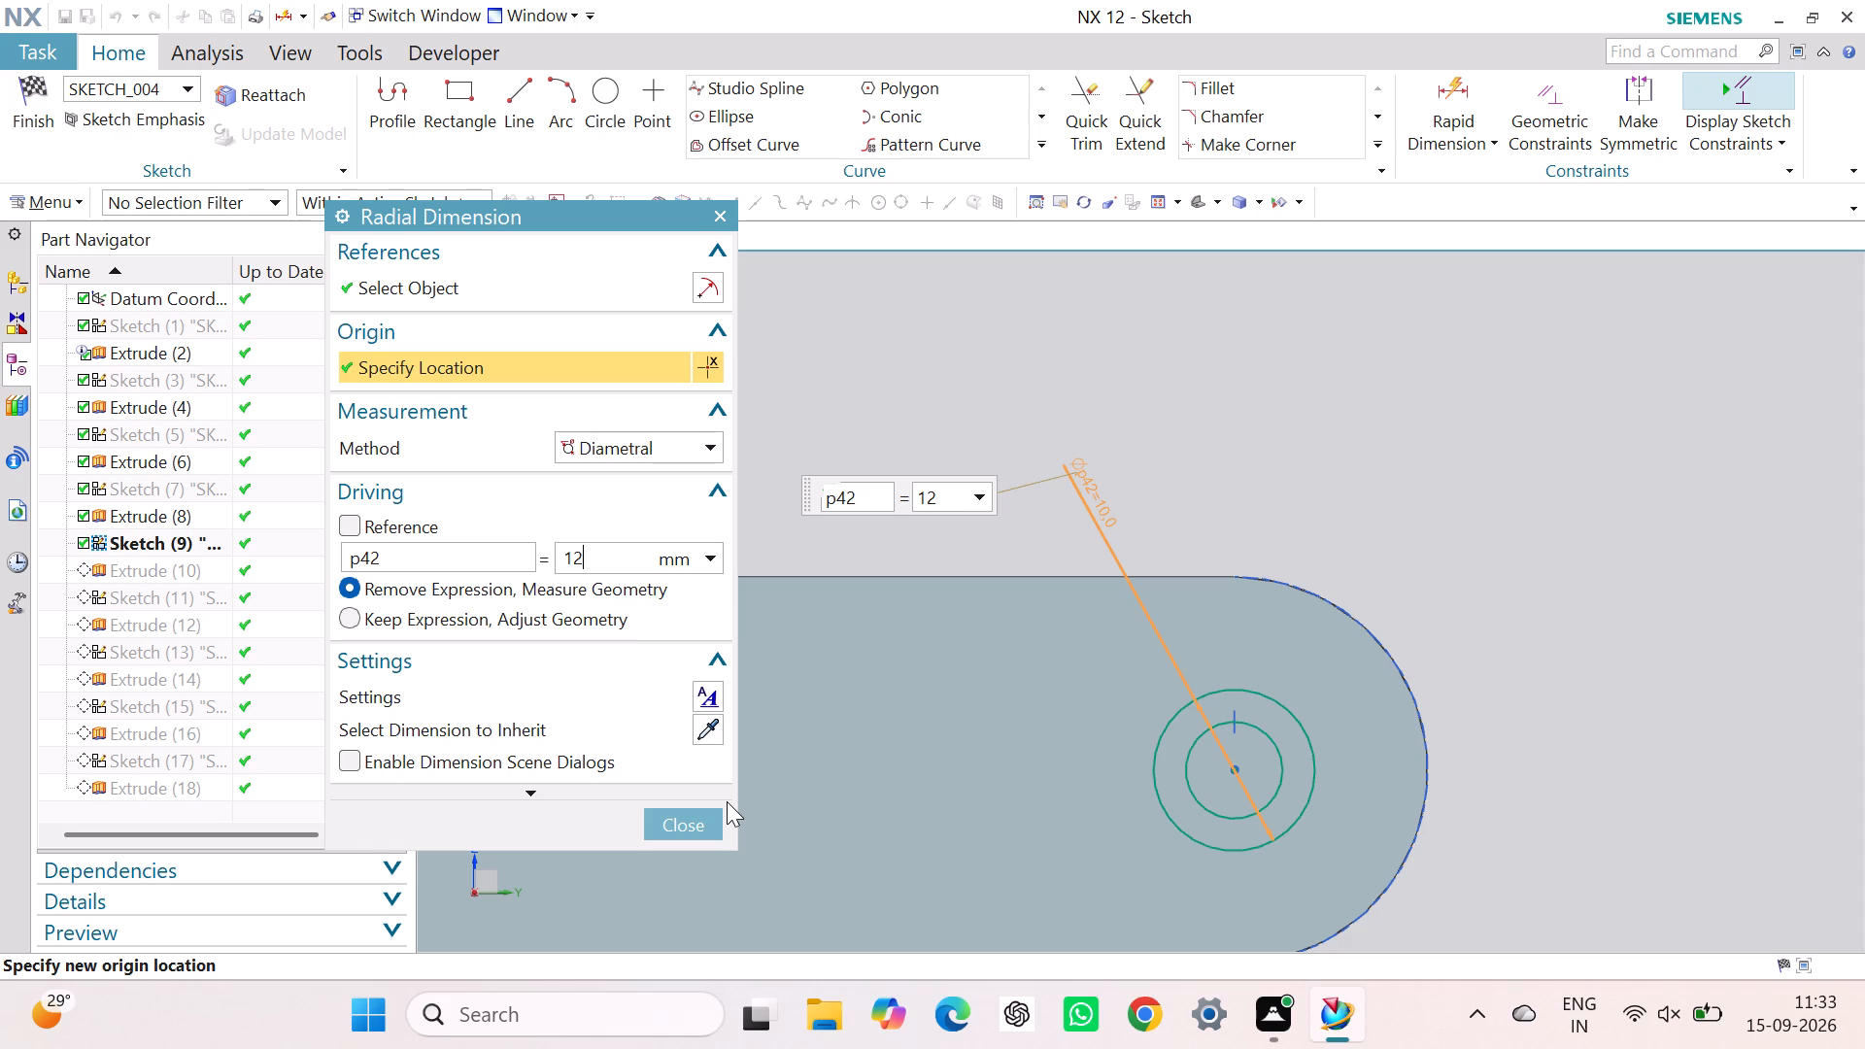
left_click(678, 831)
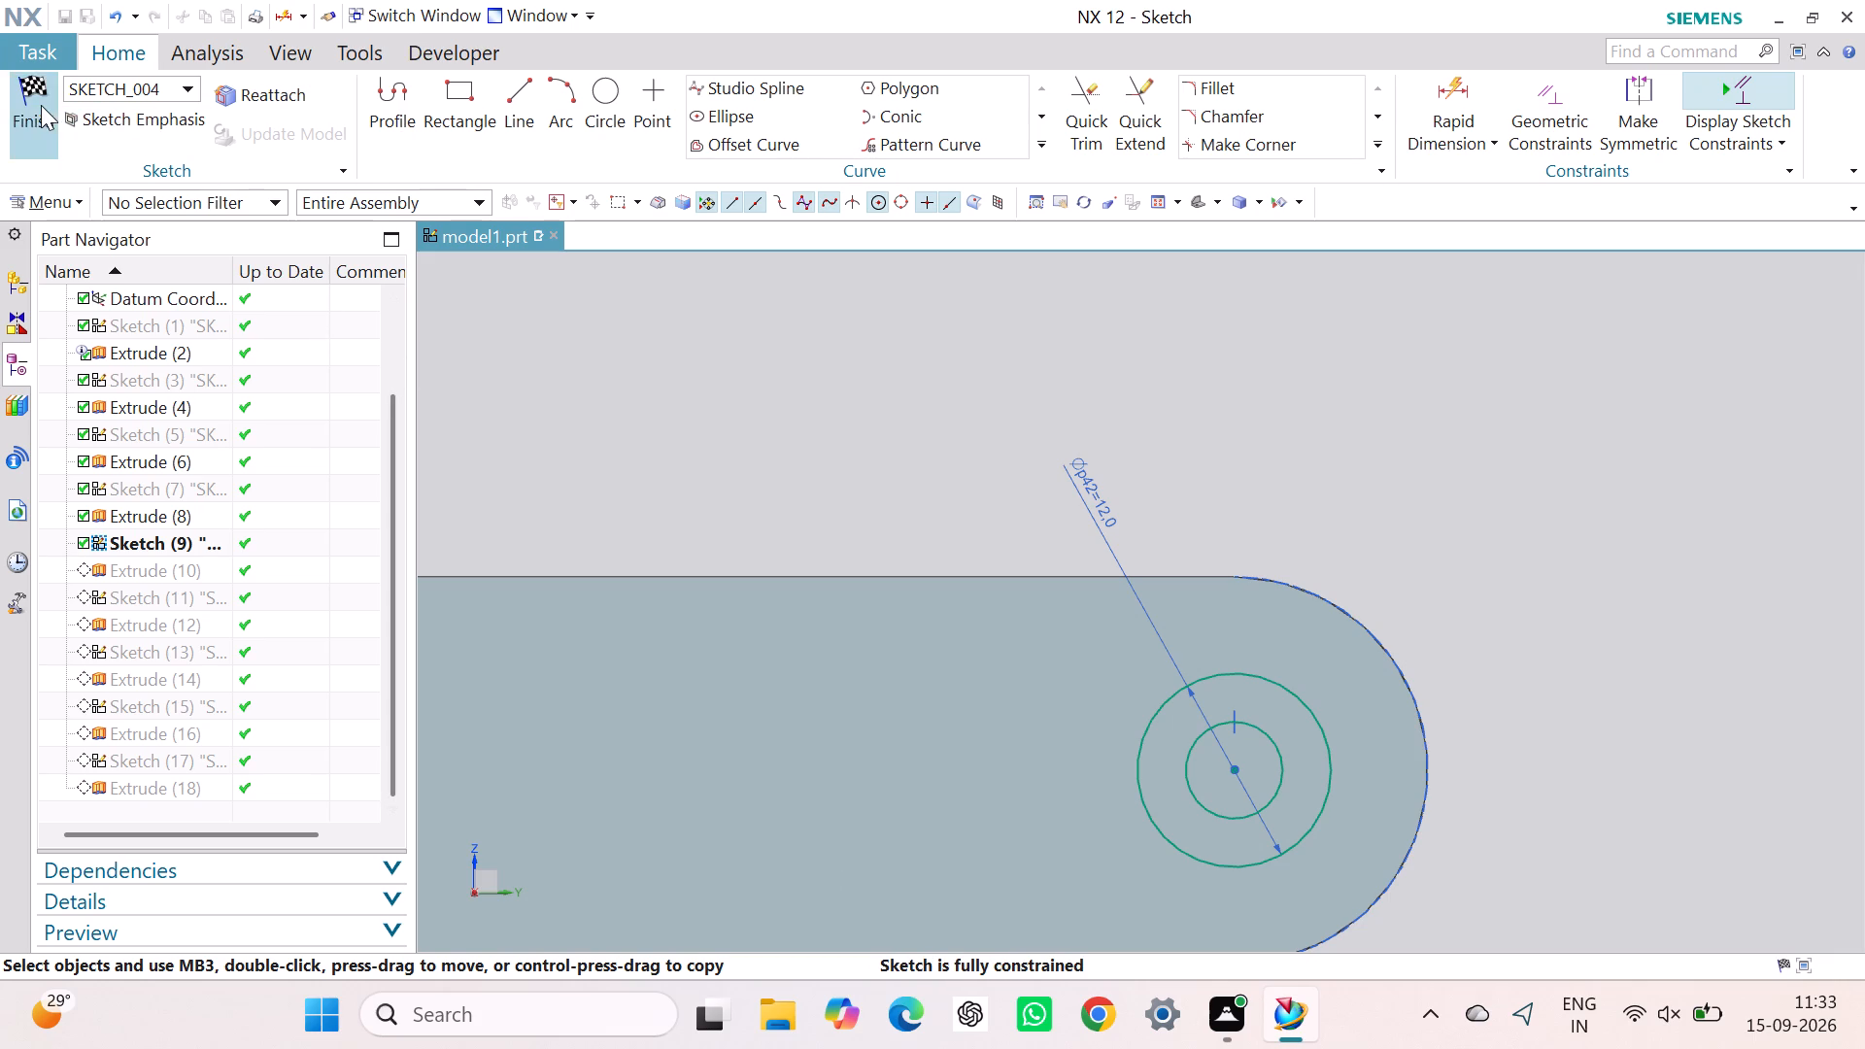
left_click(41, 105)
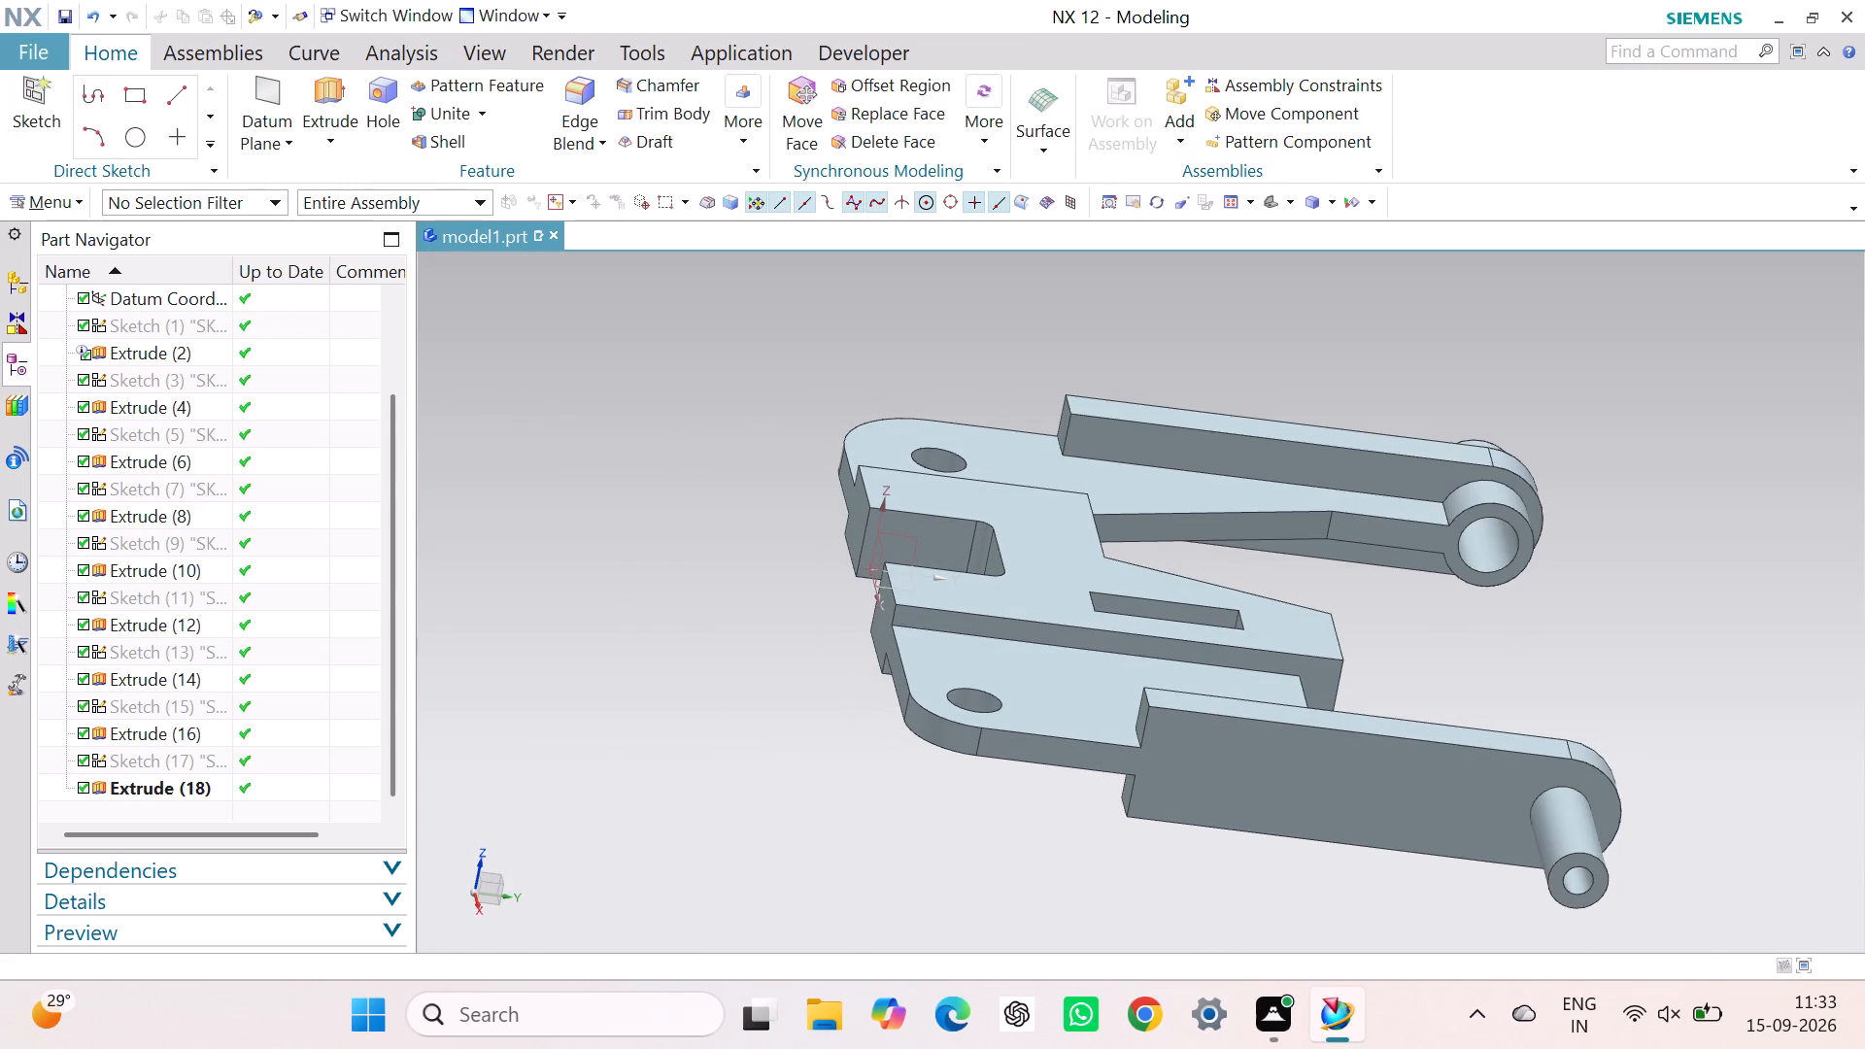
Examine the pin, the bored bosses and the round-ended bars from several angles.
middle_click_drag(1668, 612, 1625, 571)
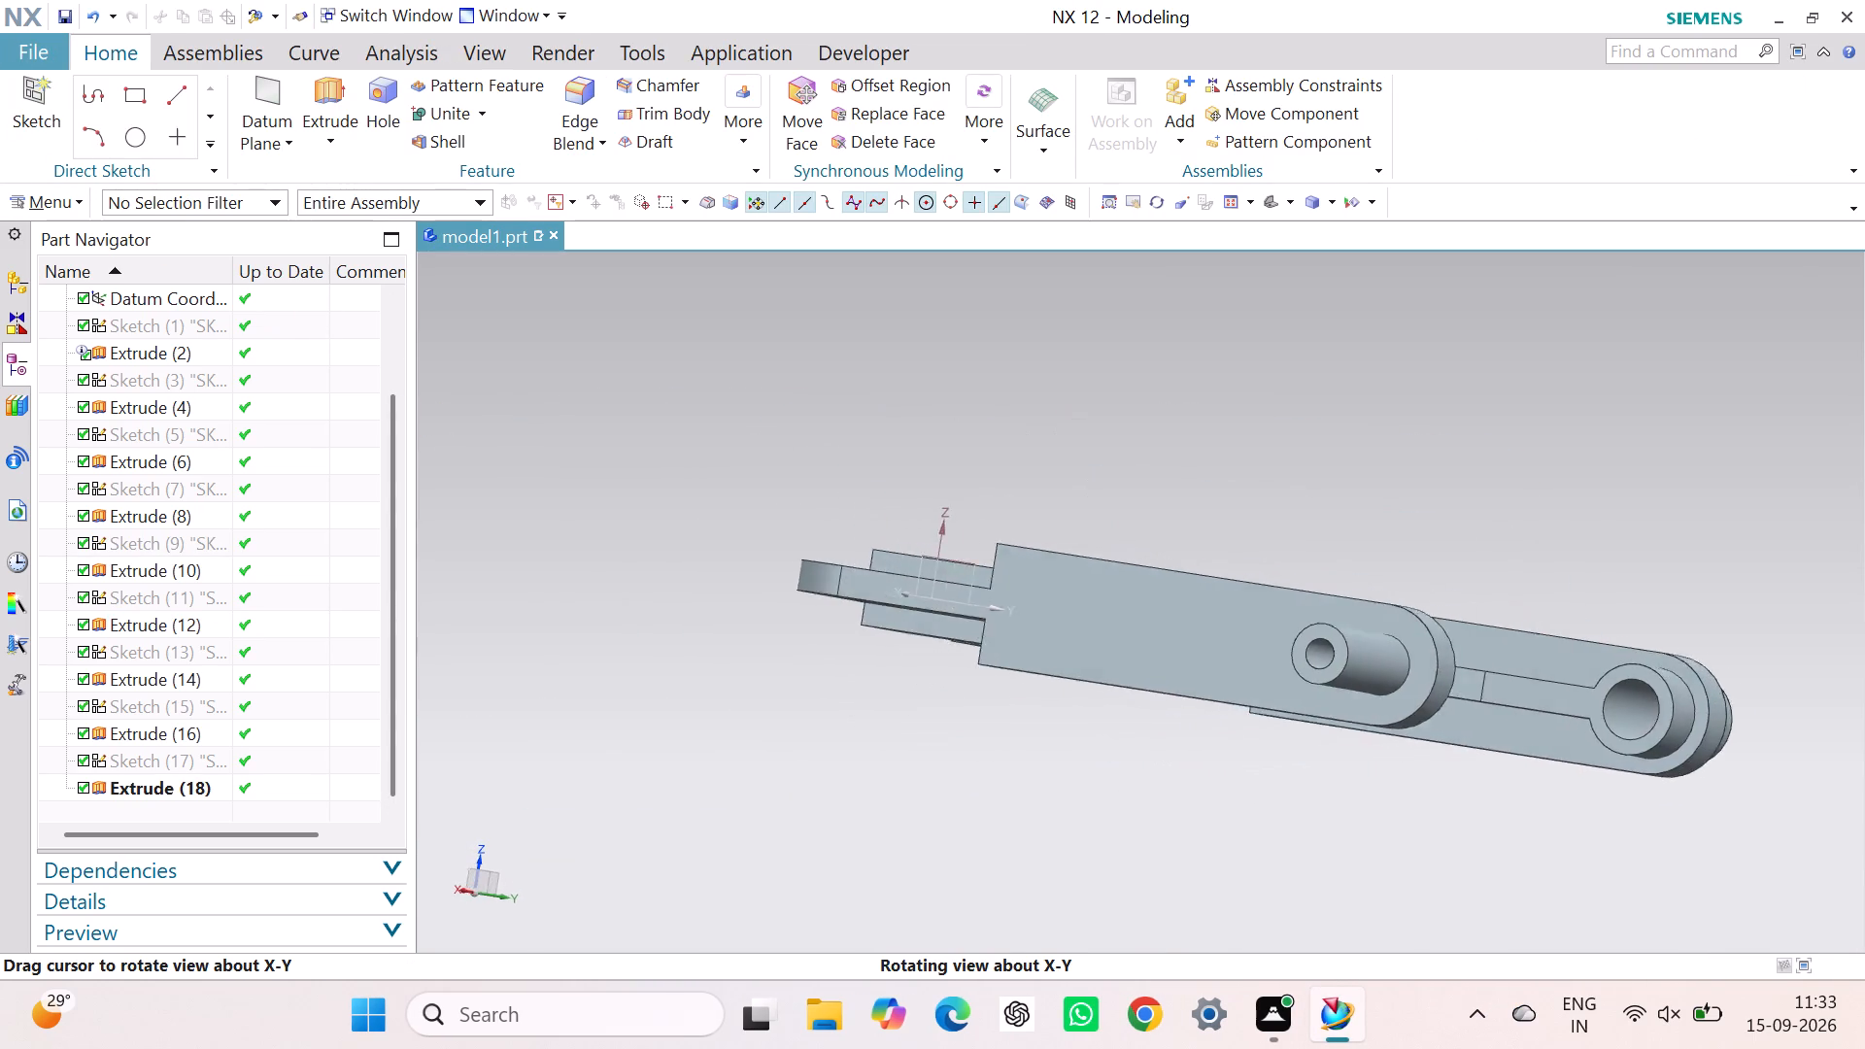
middle_click_drag(1625, 571, 1613, 576)
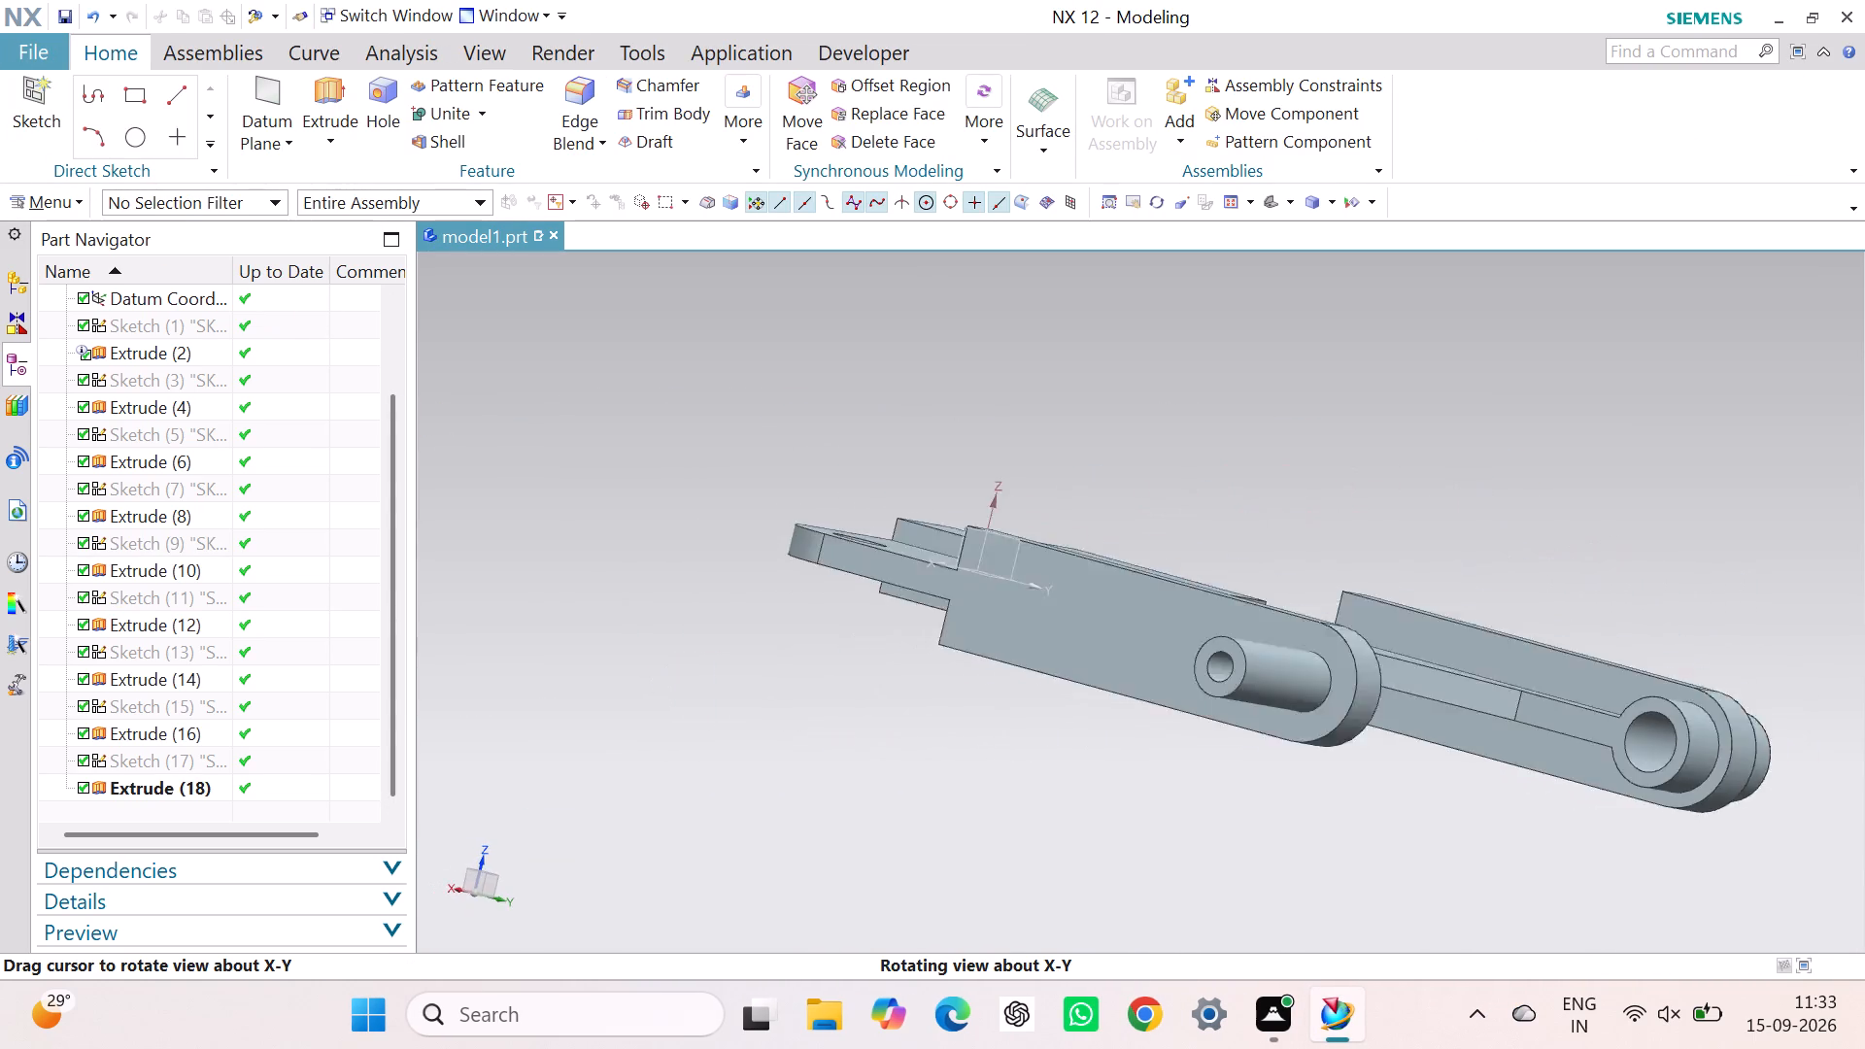
middle_click_drag(1613, 576, 1654, 598)
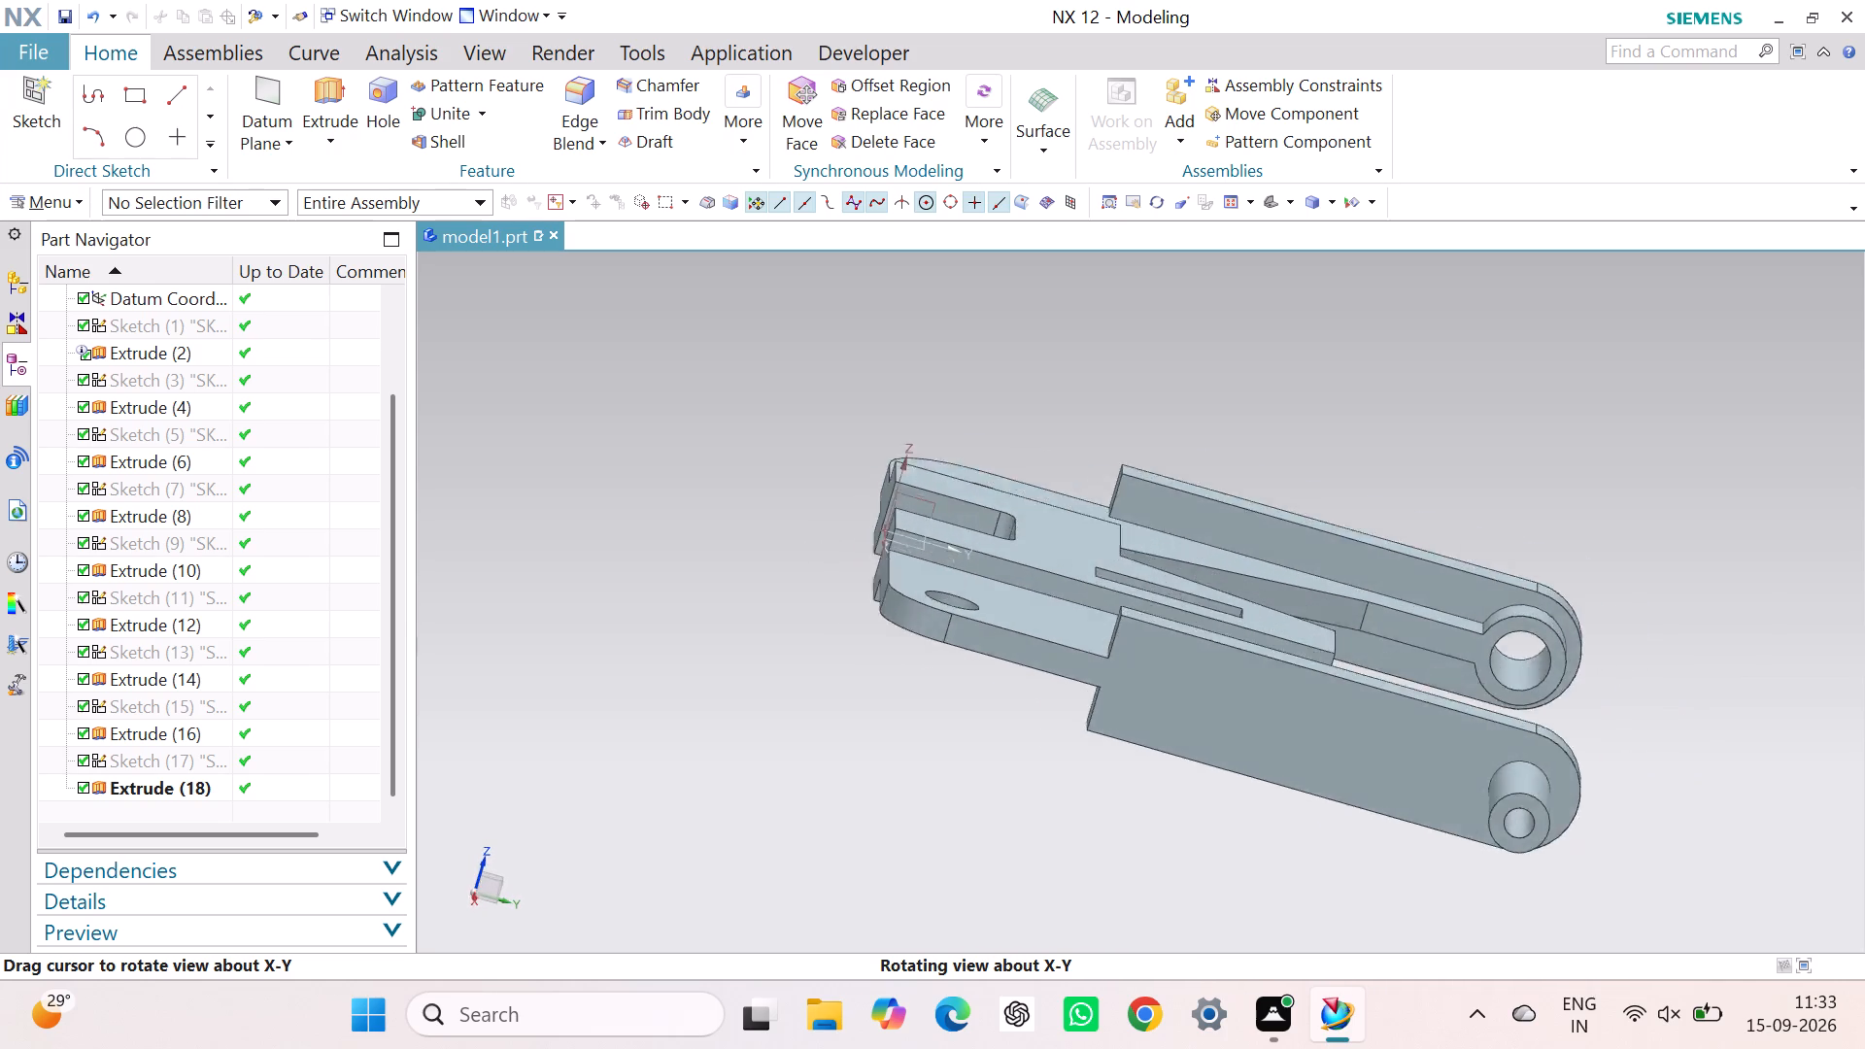
middle_click_drag(1654, 598, 1611, 611)
left_click(1543, 734)
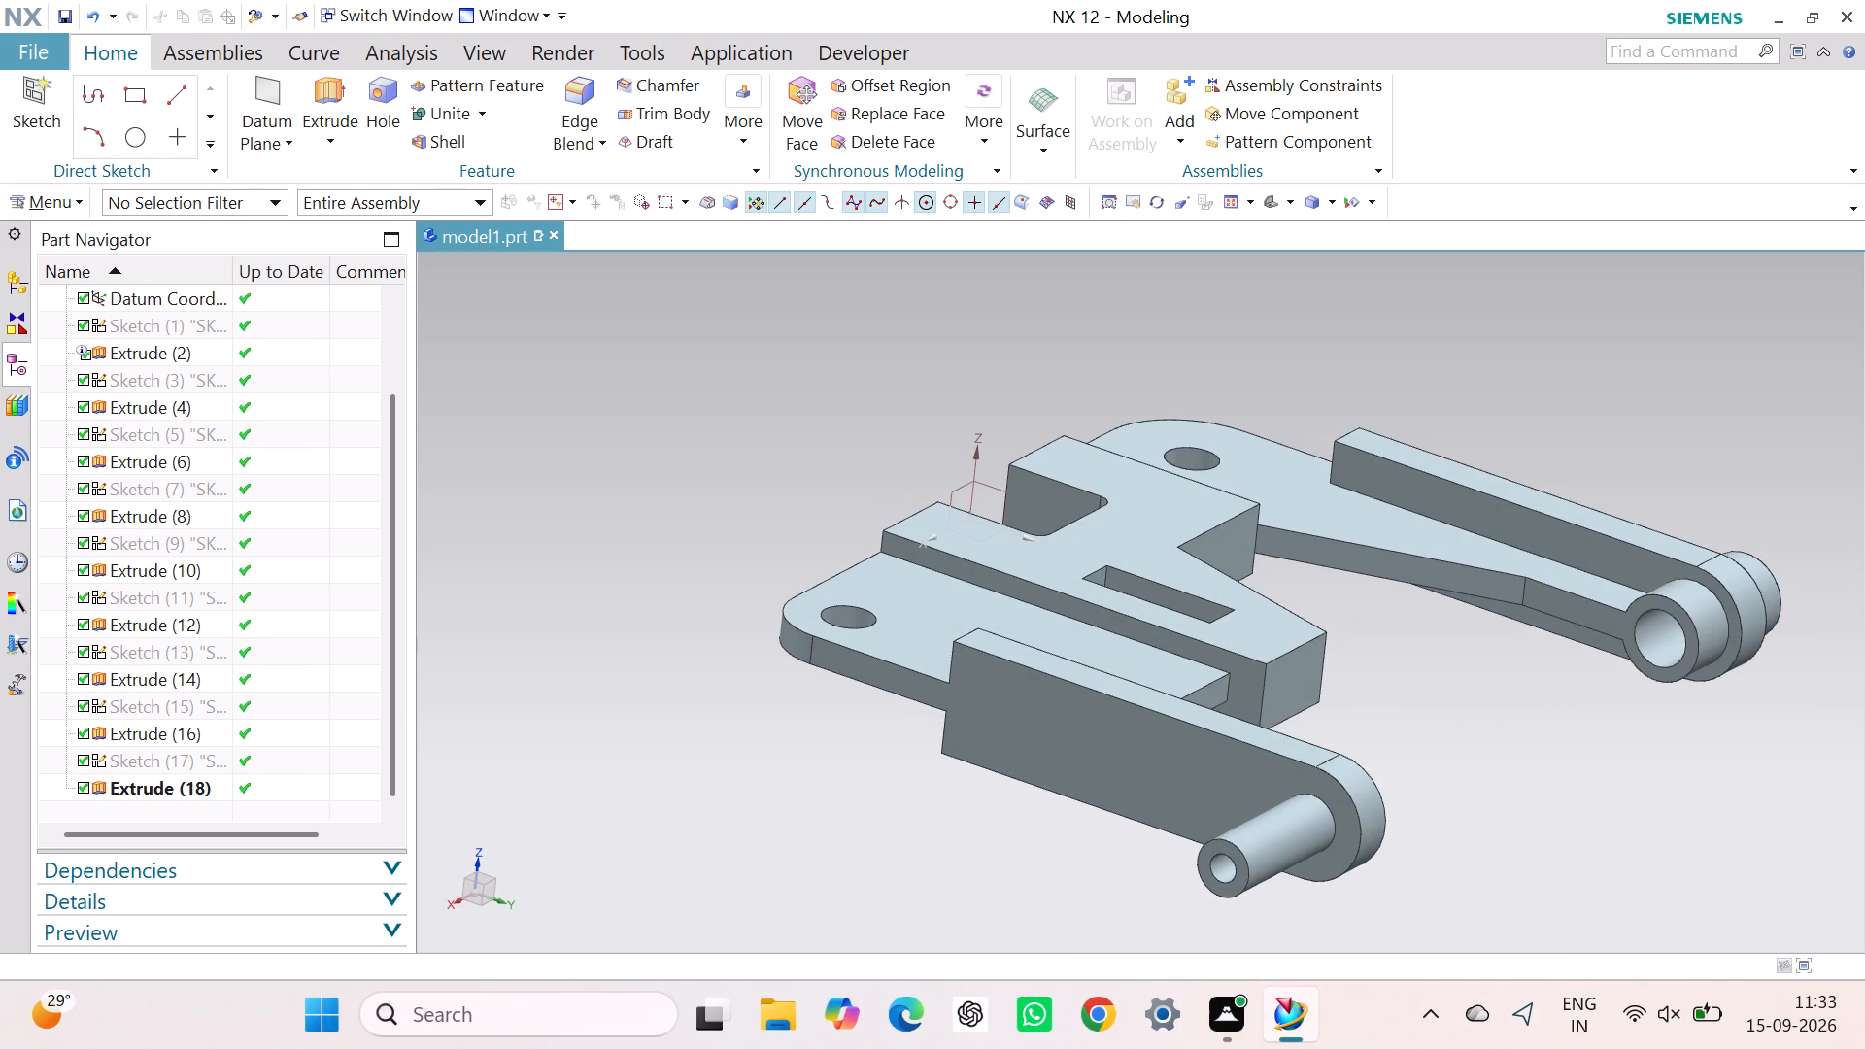
middle_click_drag(612, 623, 687, 641)
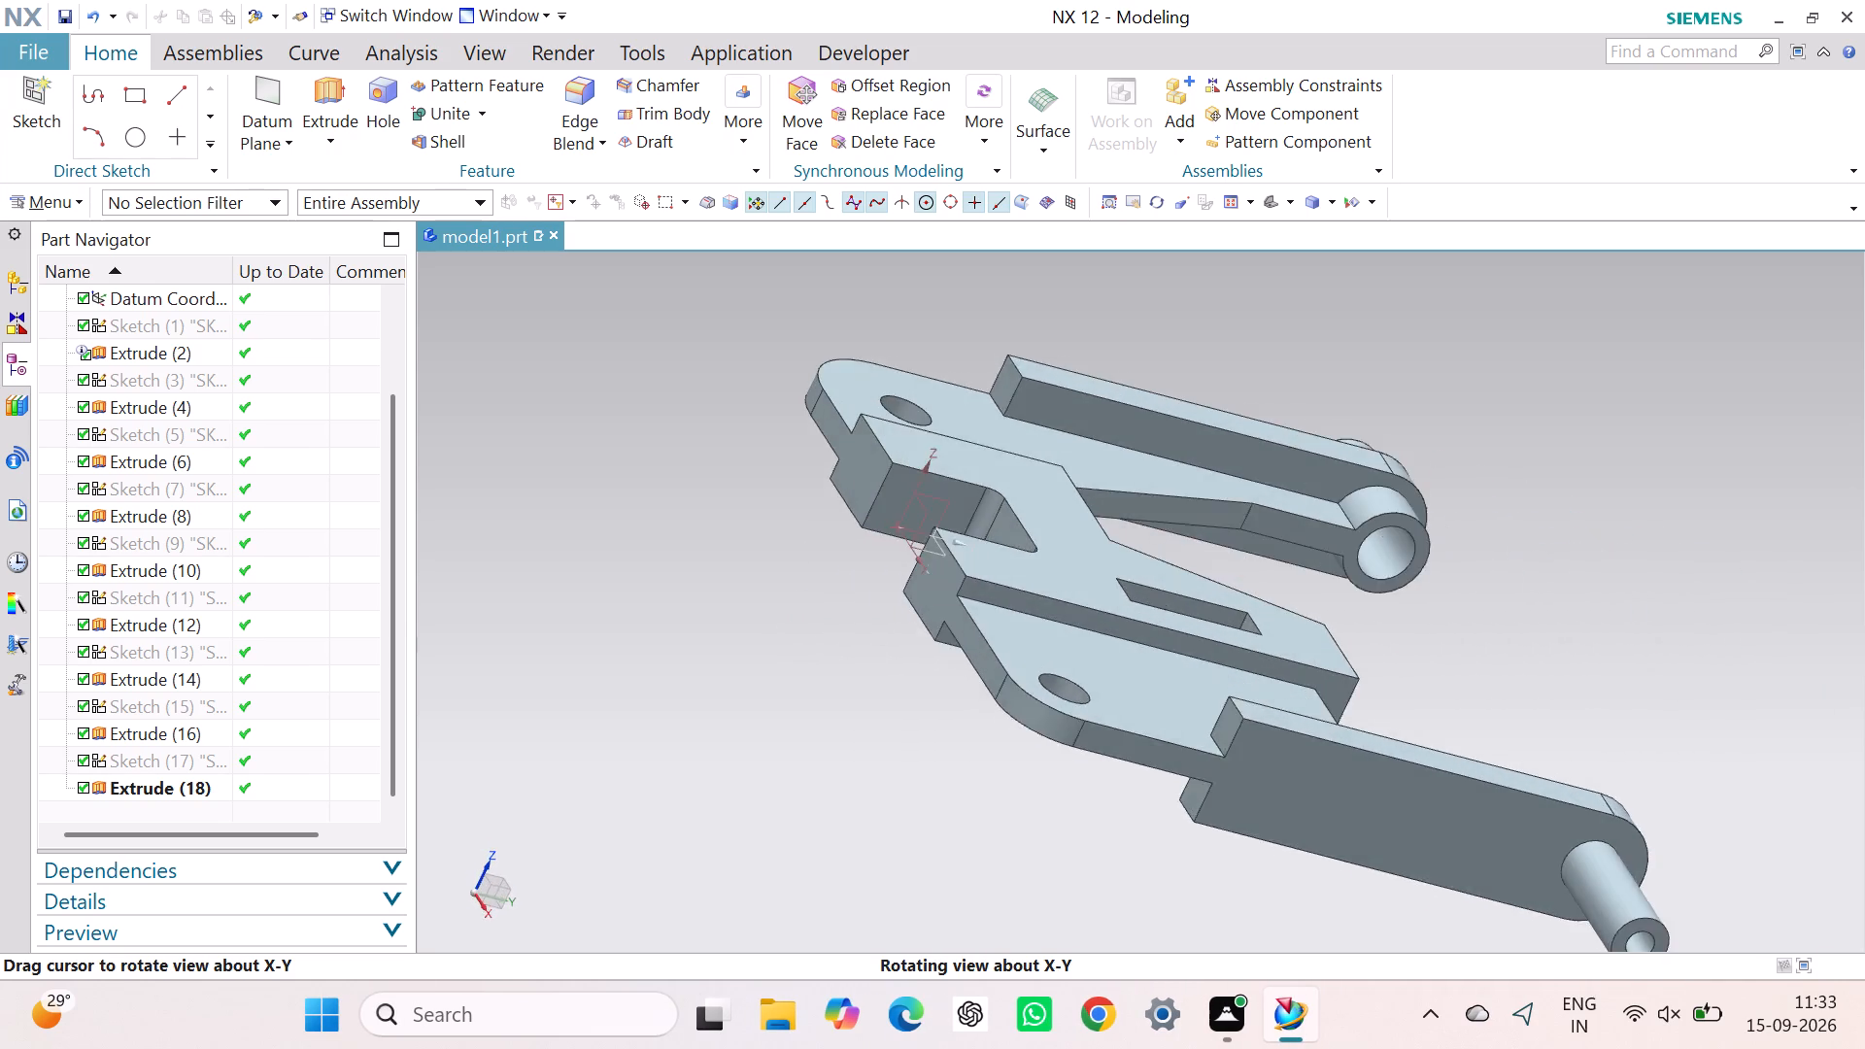
middle_click_drag(687, 641, 692, 654)
left_click_drag(695, 493, 676, 460)
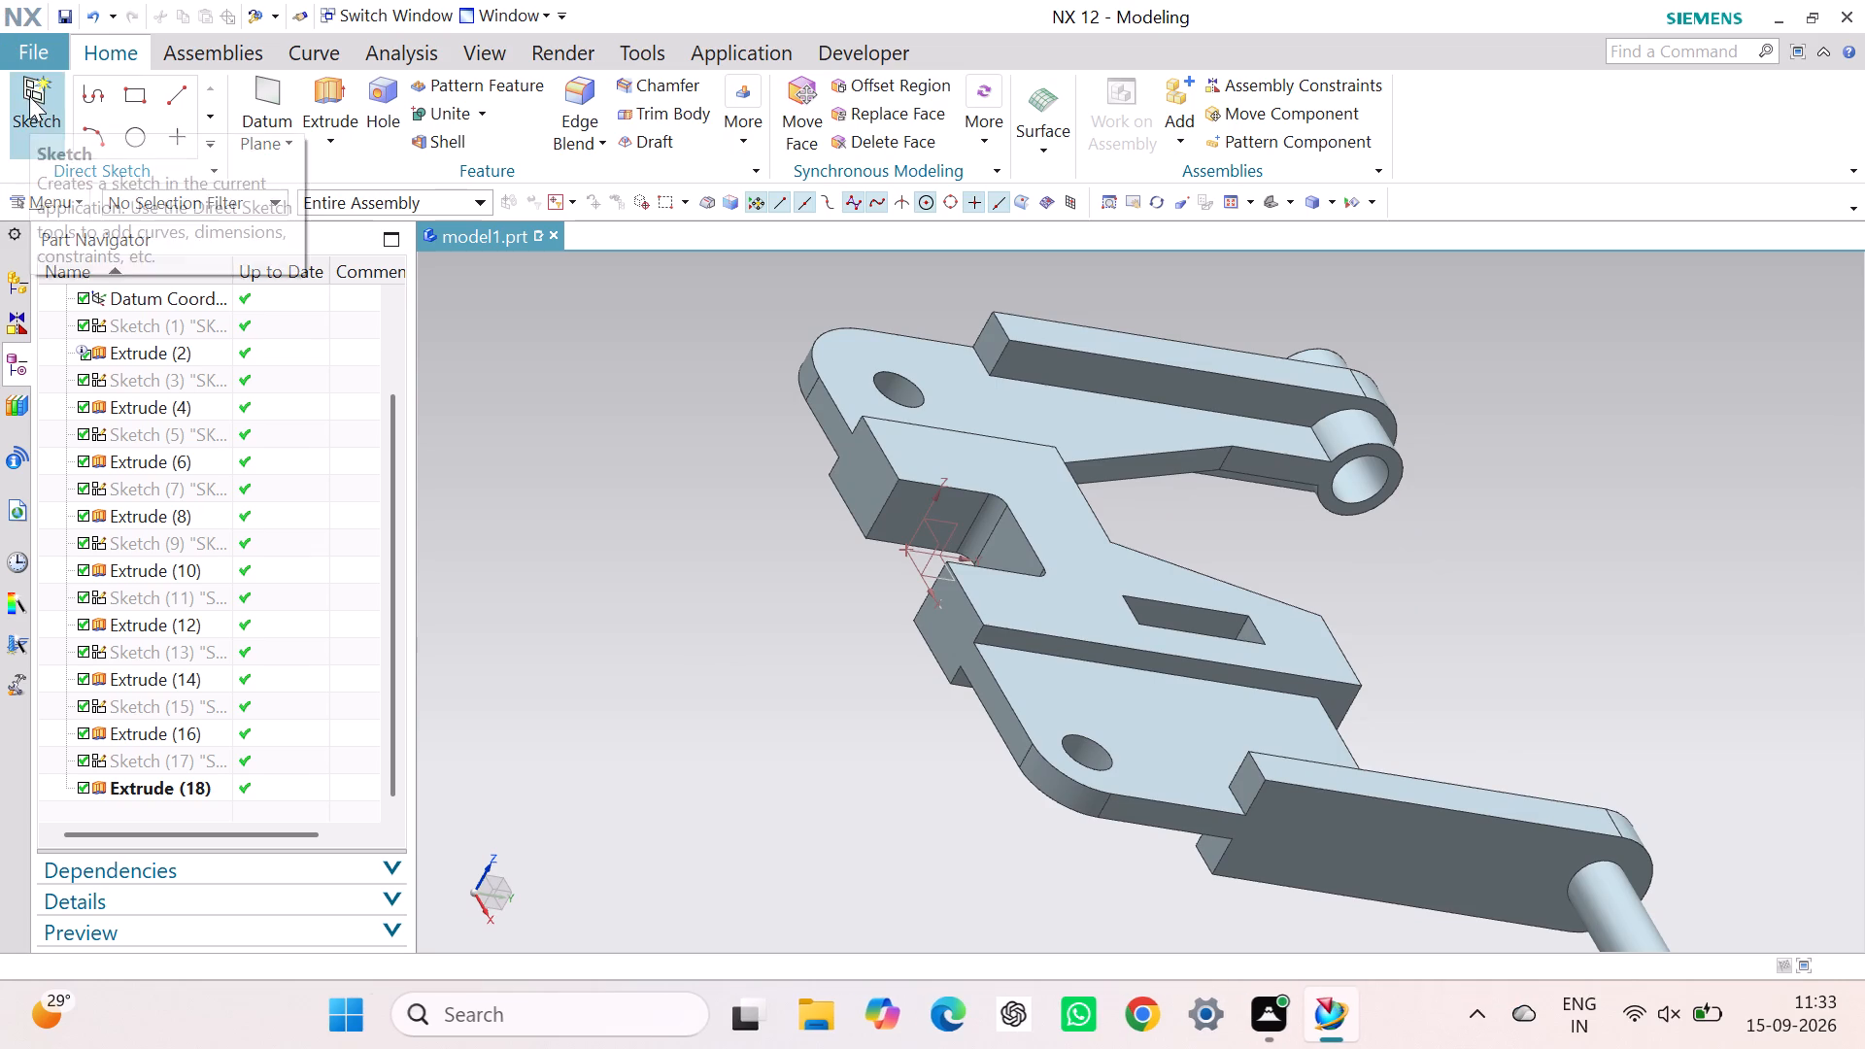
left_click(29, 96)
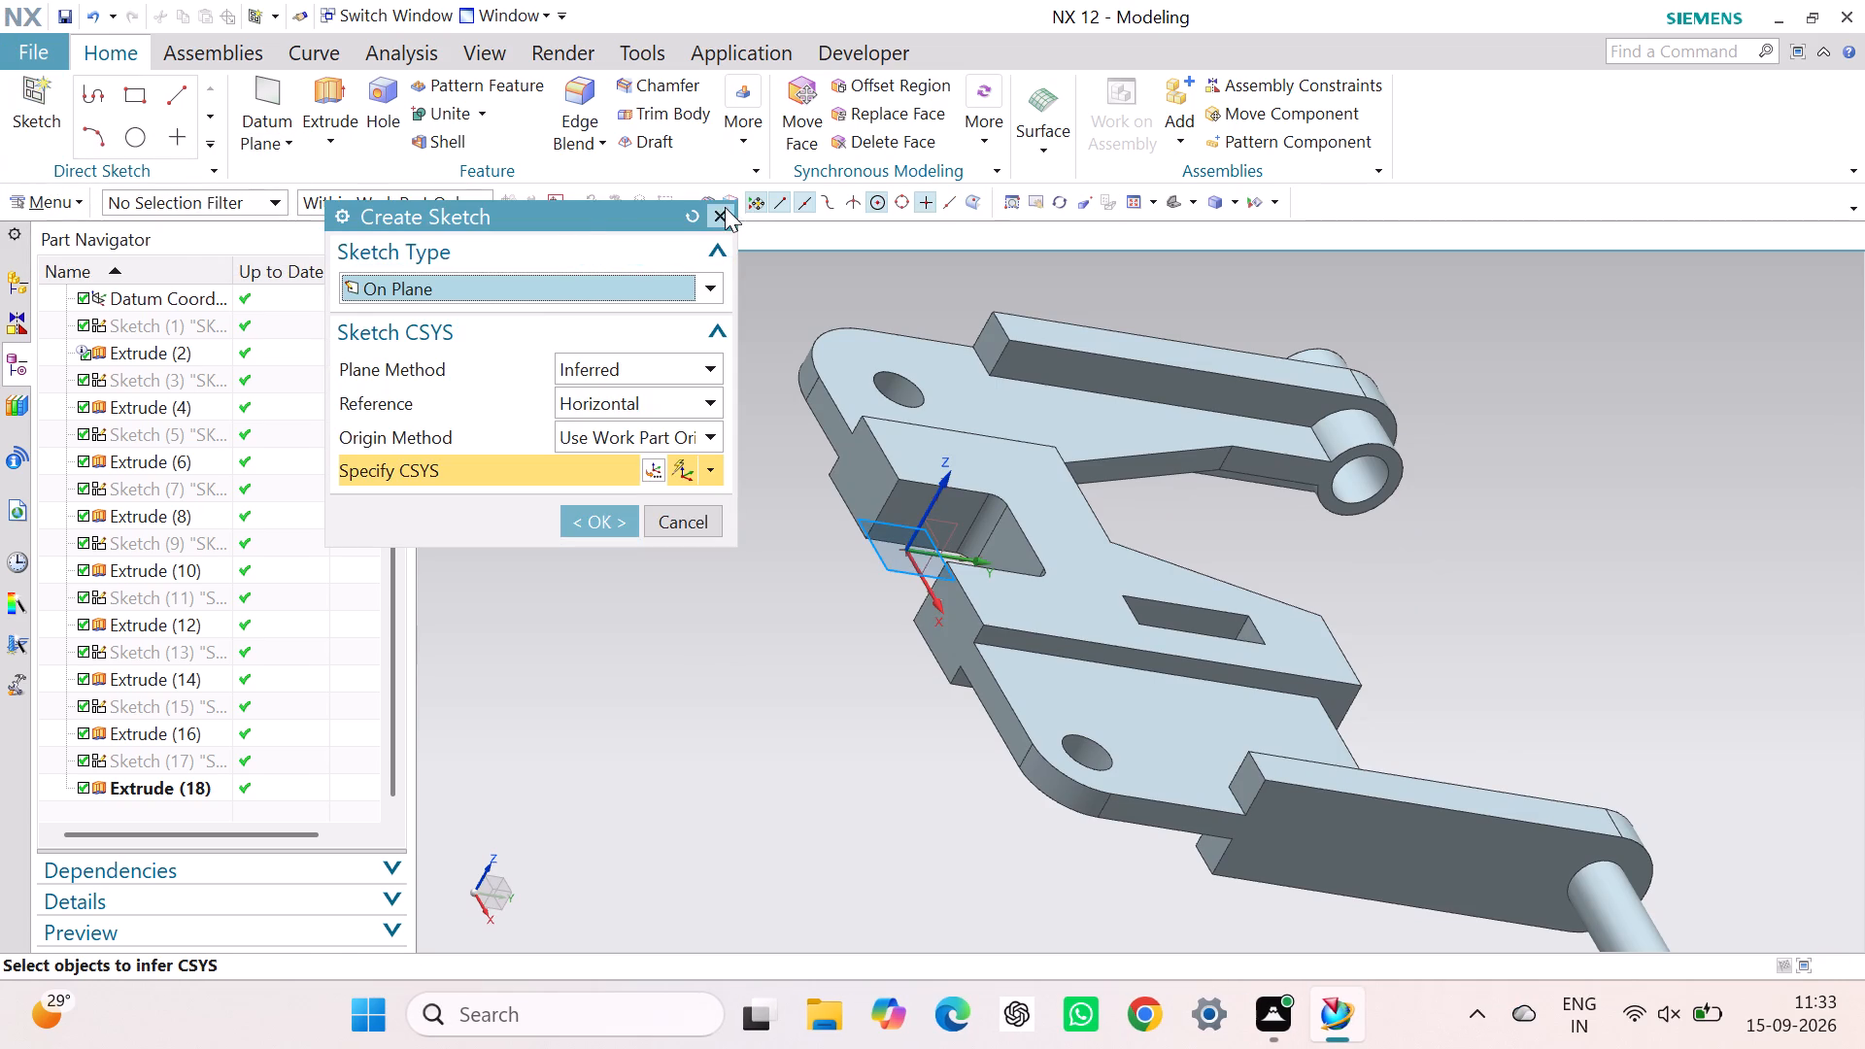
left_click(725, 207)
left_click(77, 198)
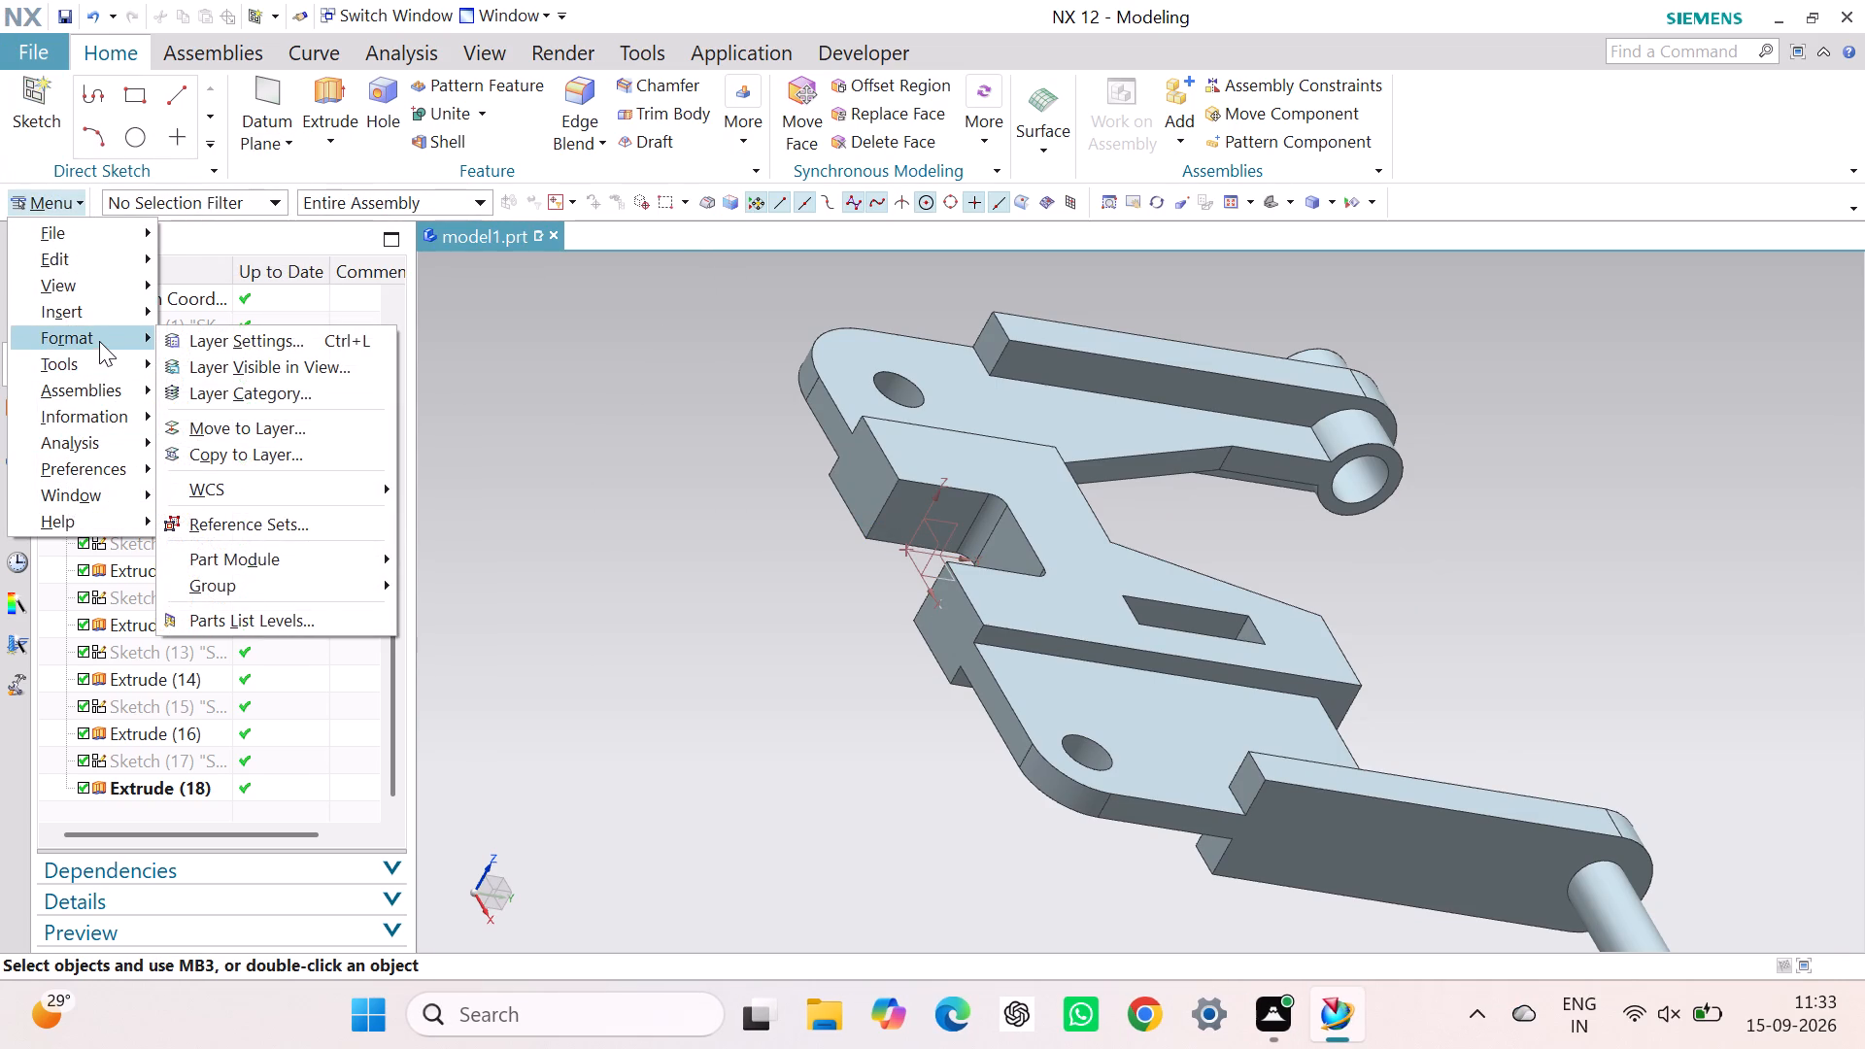
Create a sketch in the task environment on the default XY plane of the work coordinate system.
right_click(596, 510)
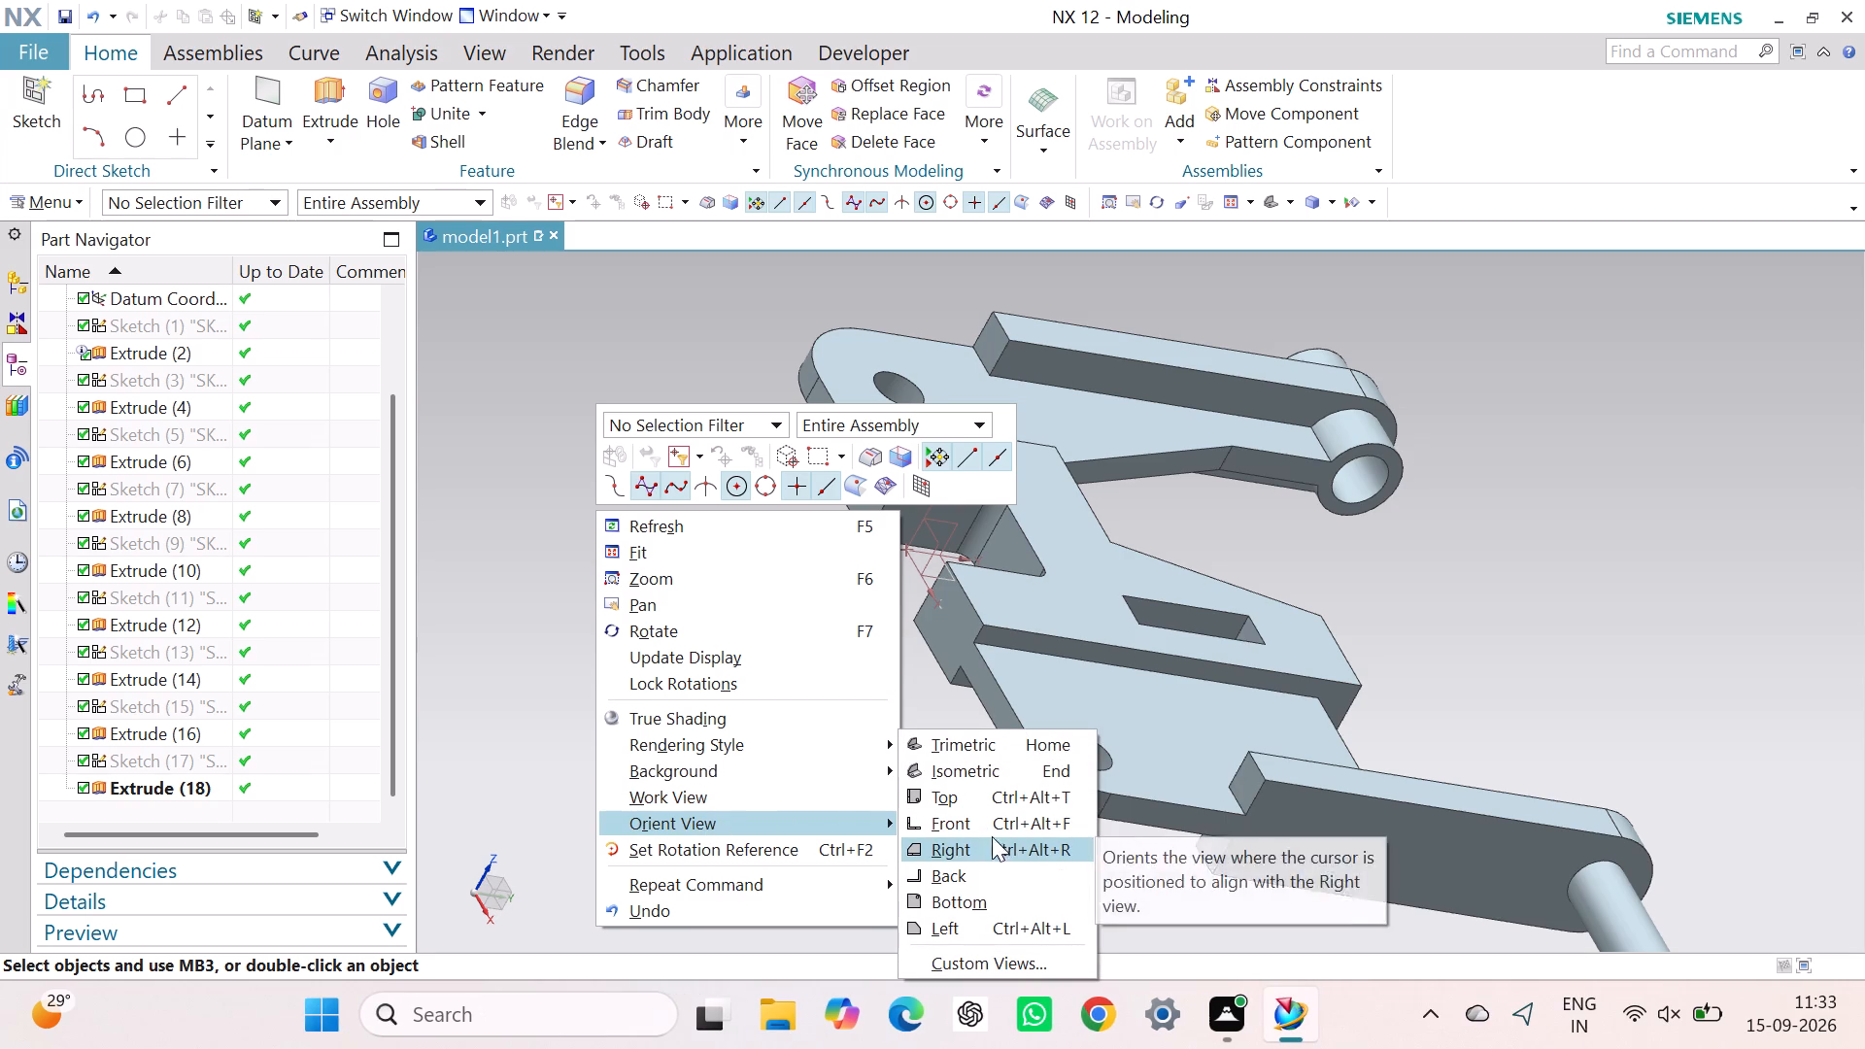
left_click(997, 769)
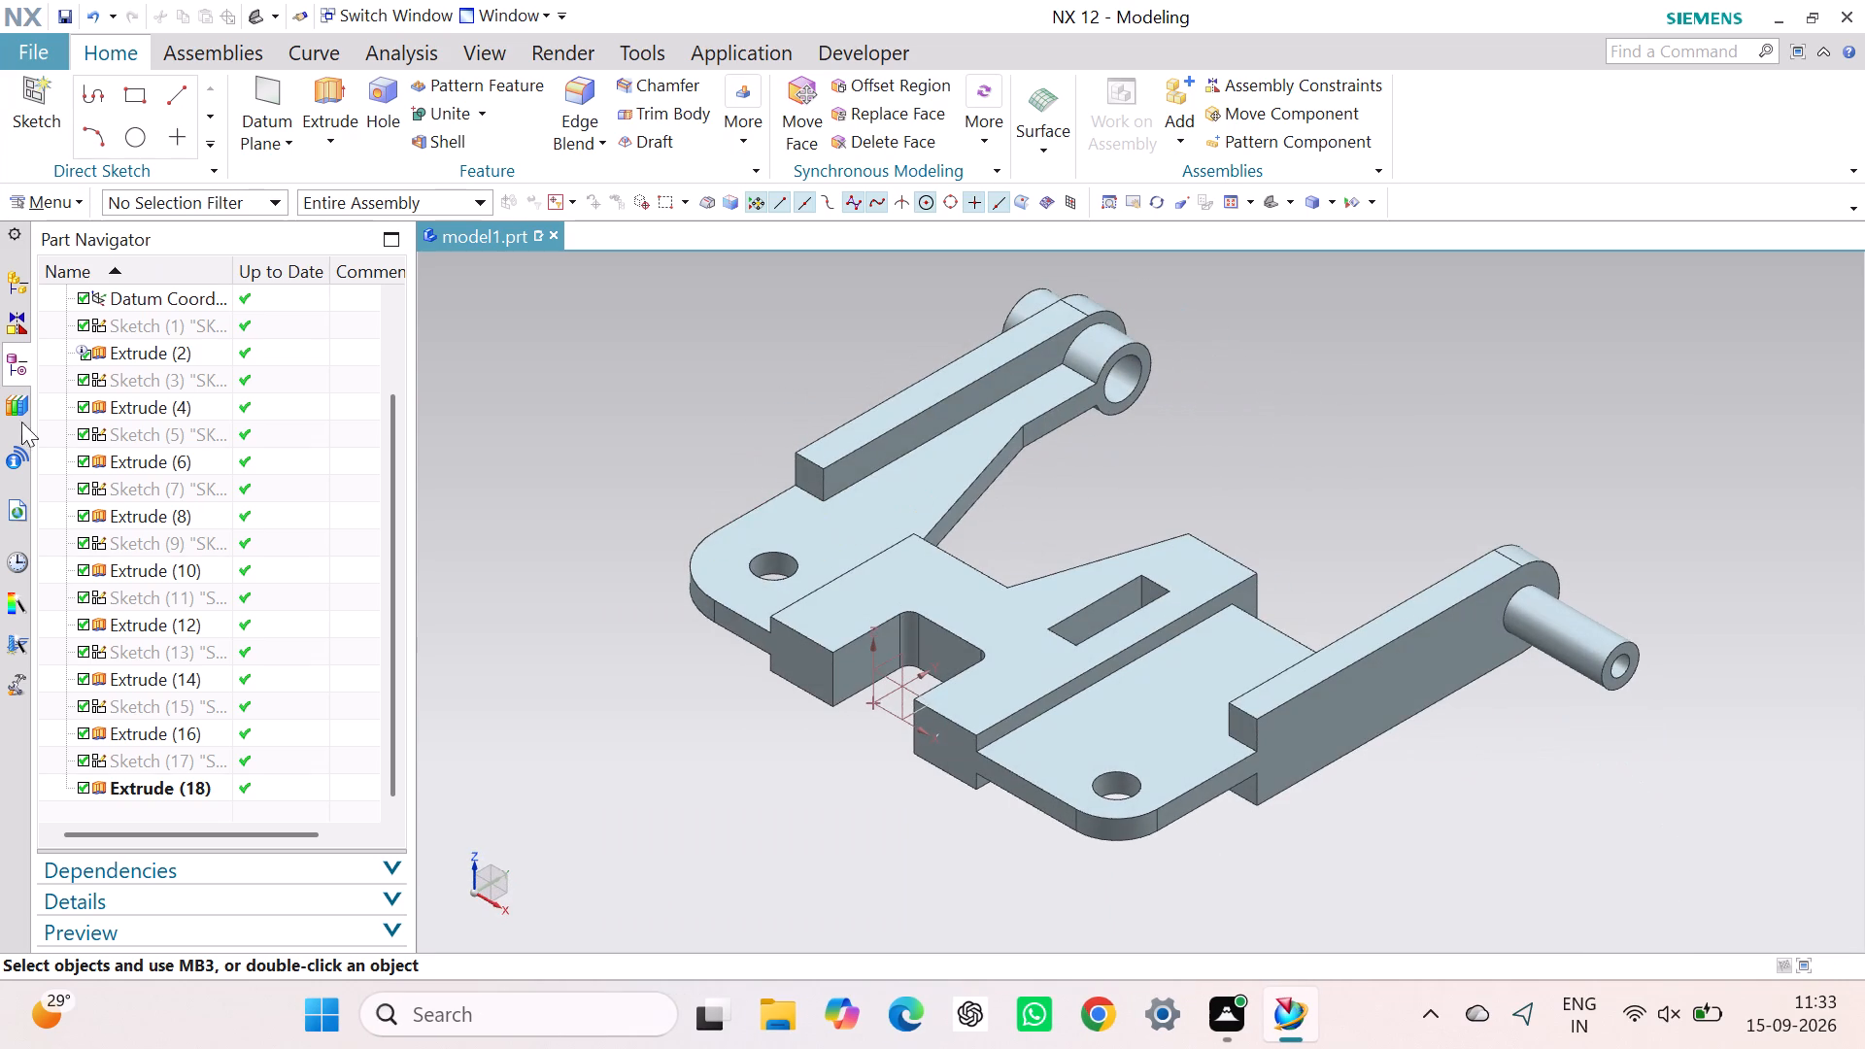
left_click(35, 200)
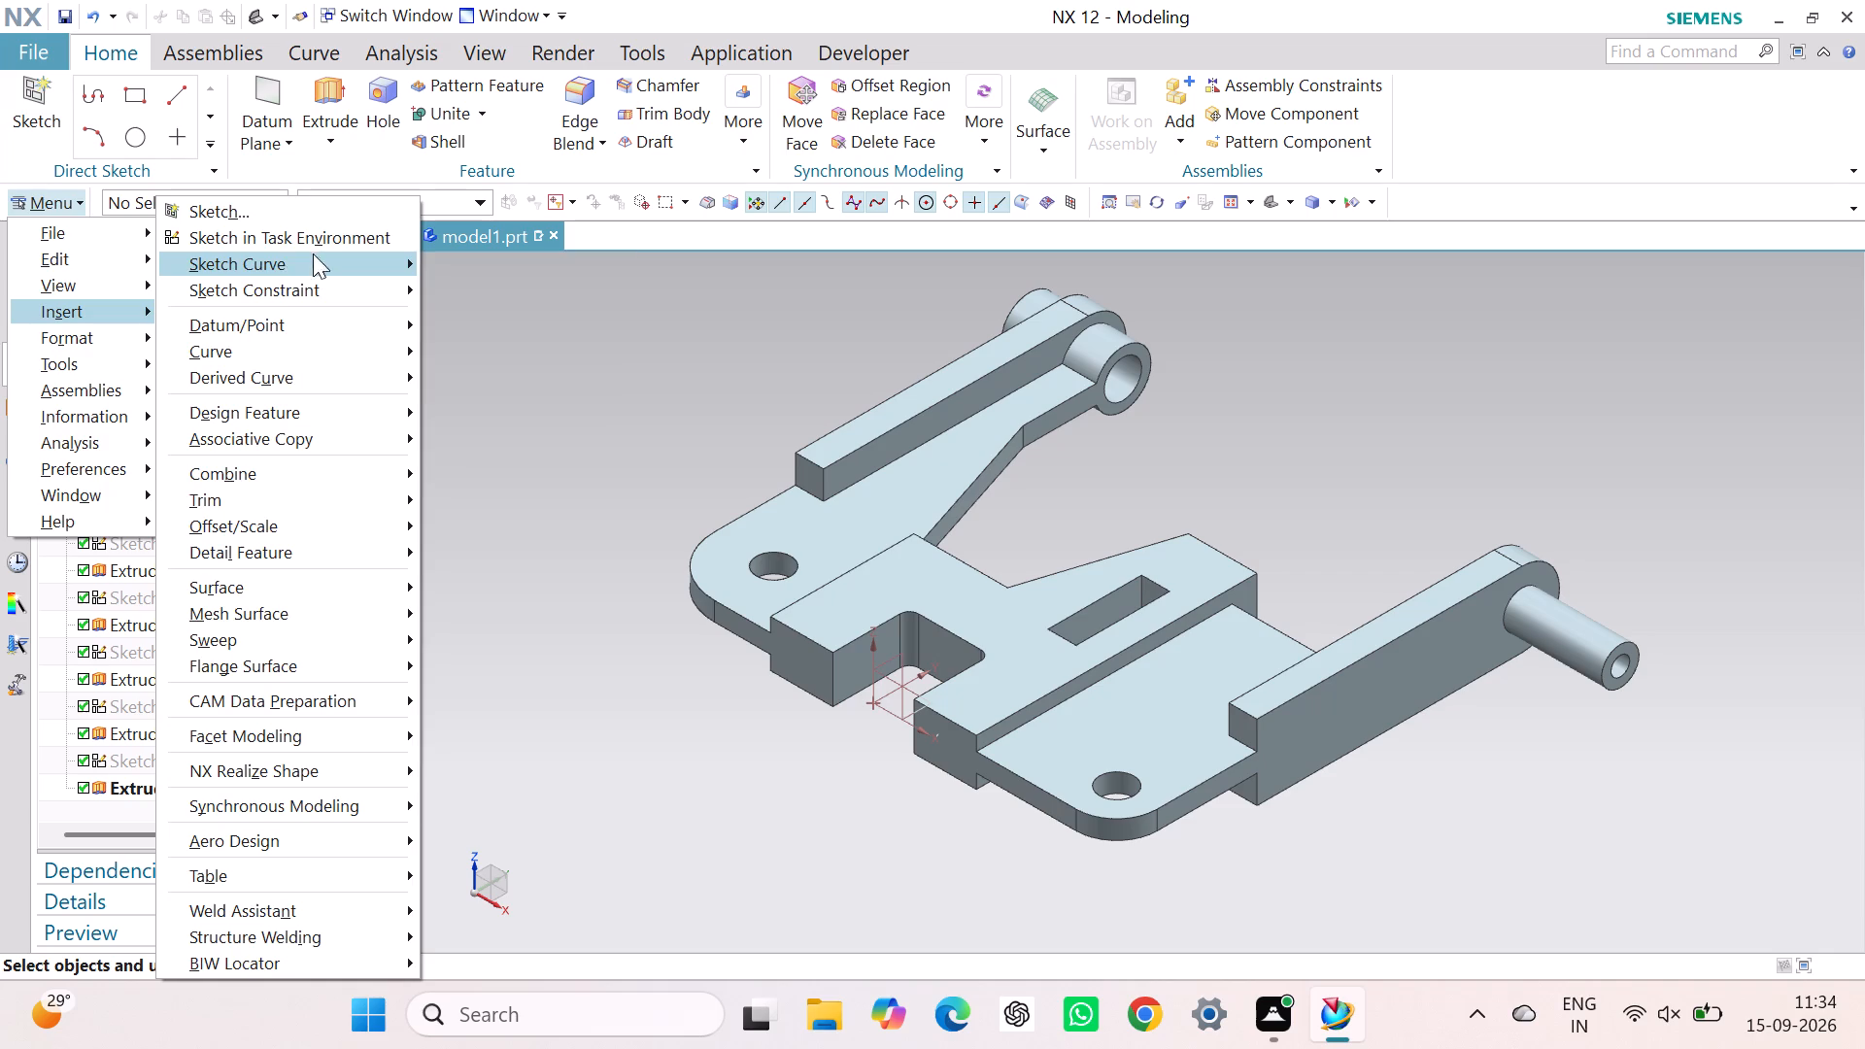
left_click(327, 235)
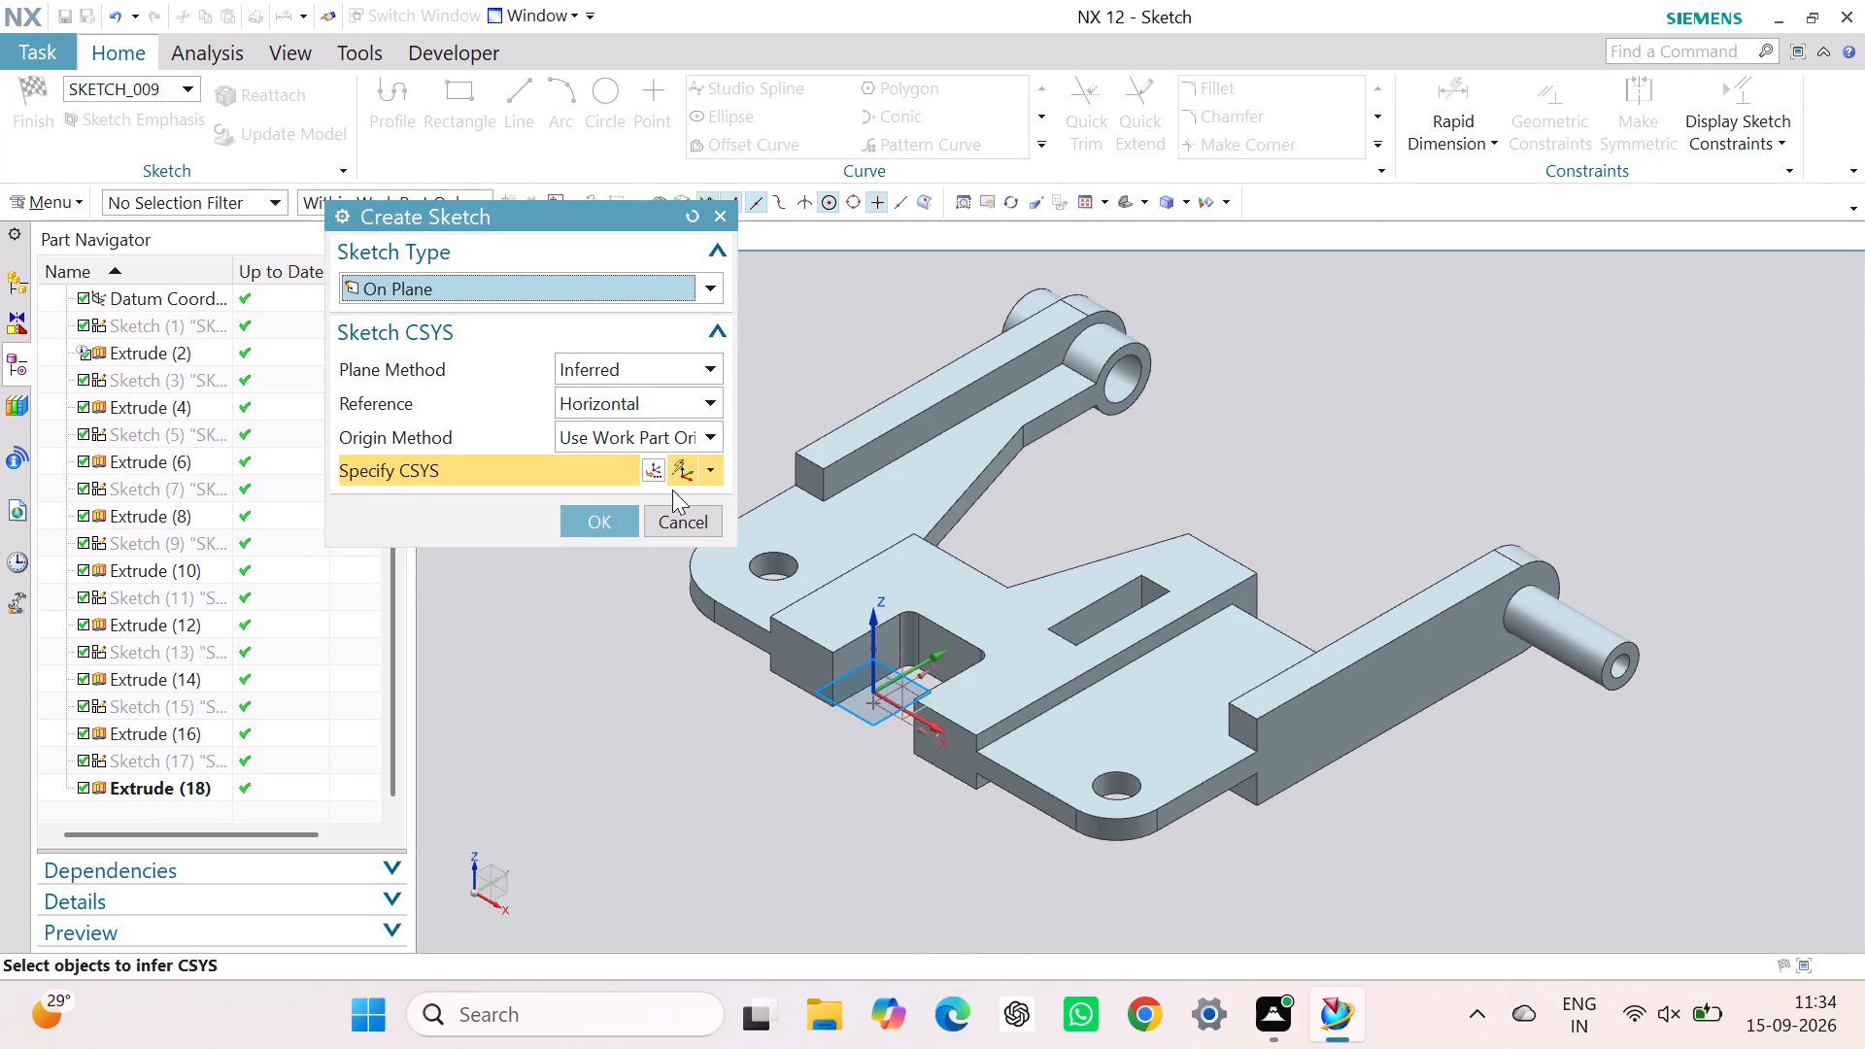
left_click(608, 511)
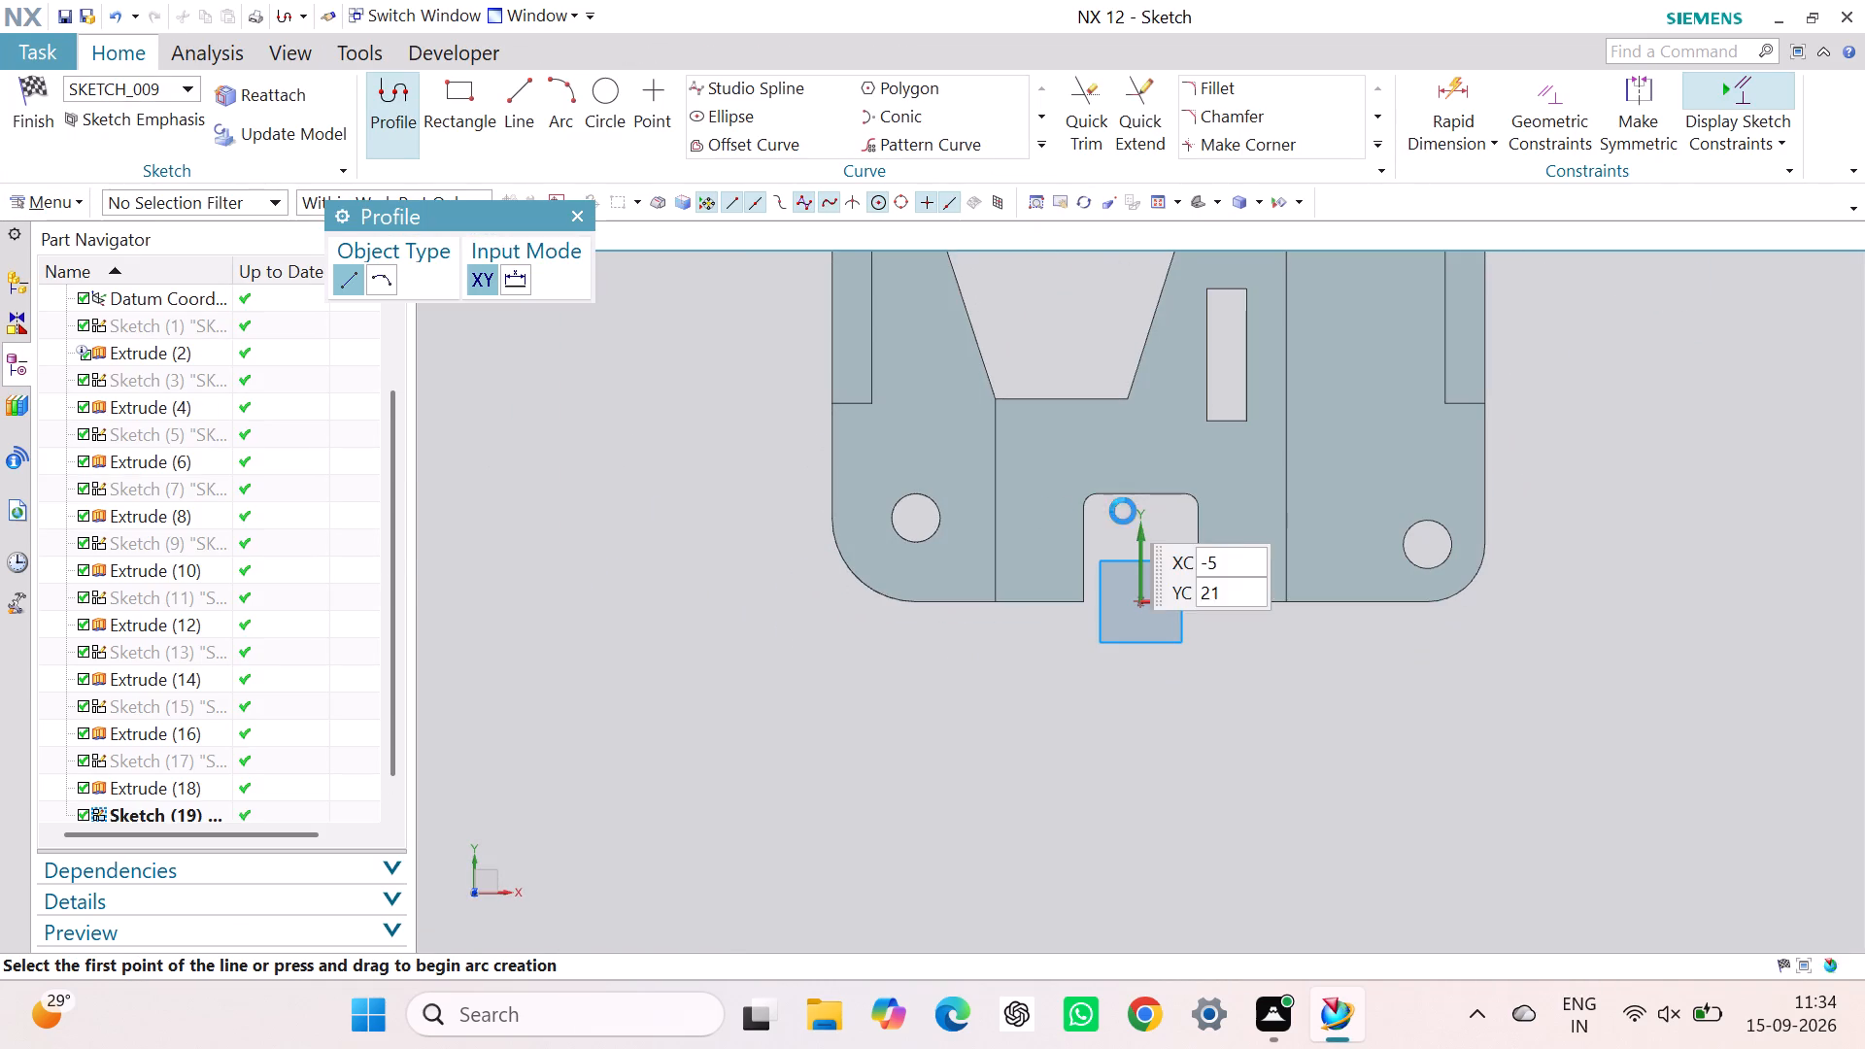
scroll(1131, 508, "up", 4)
scroll(1133, 502, "down", 9)
middle_click_drag(1133, 500, 1126, 511)
right_click_drag(1133, 500, 1126, 511)
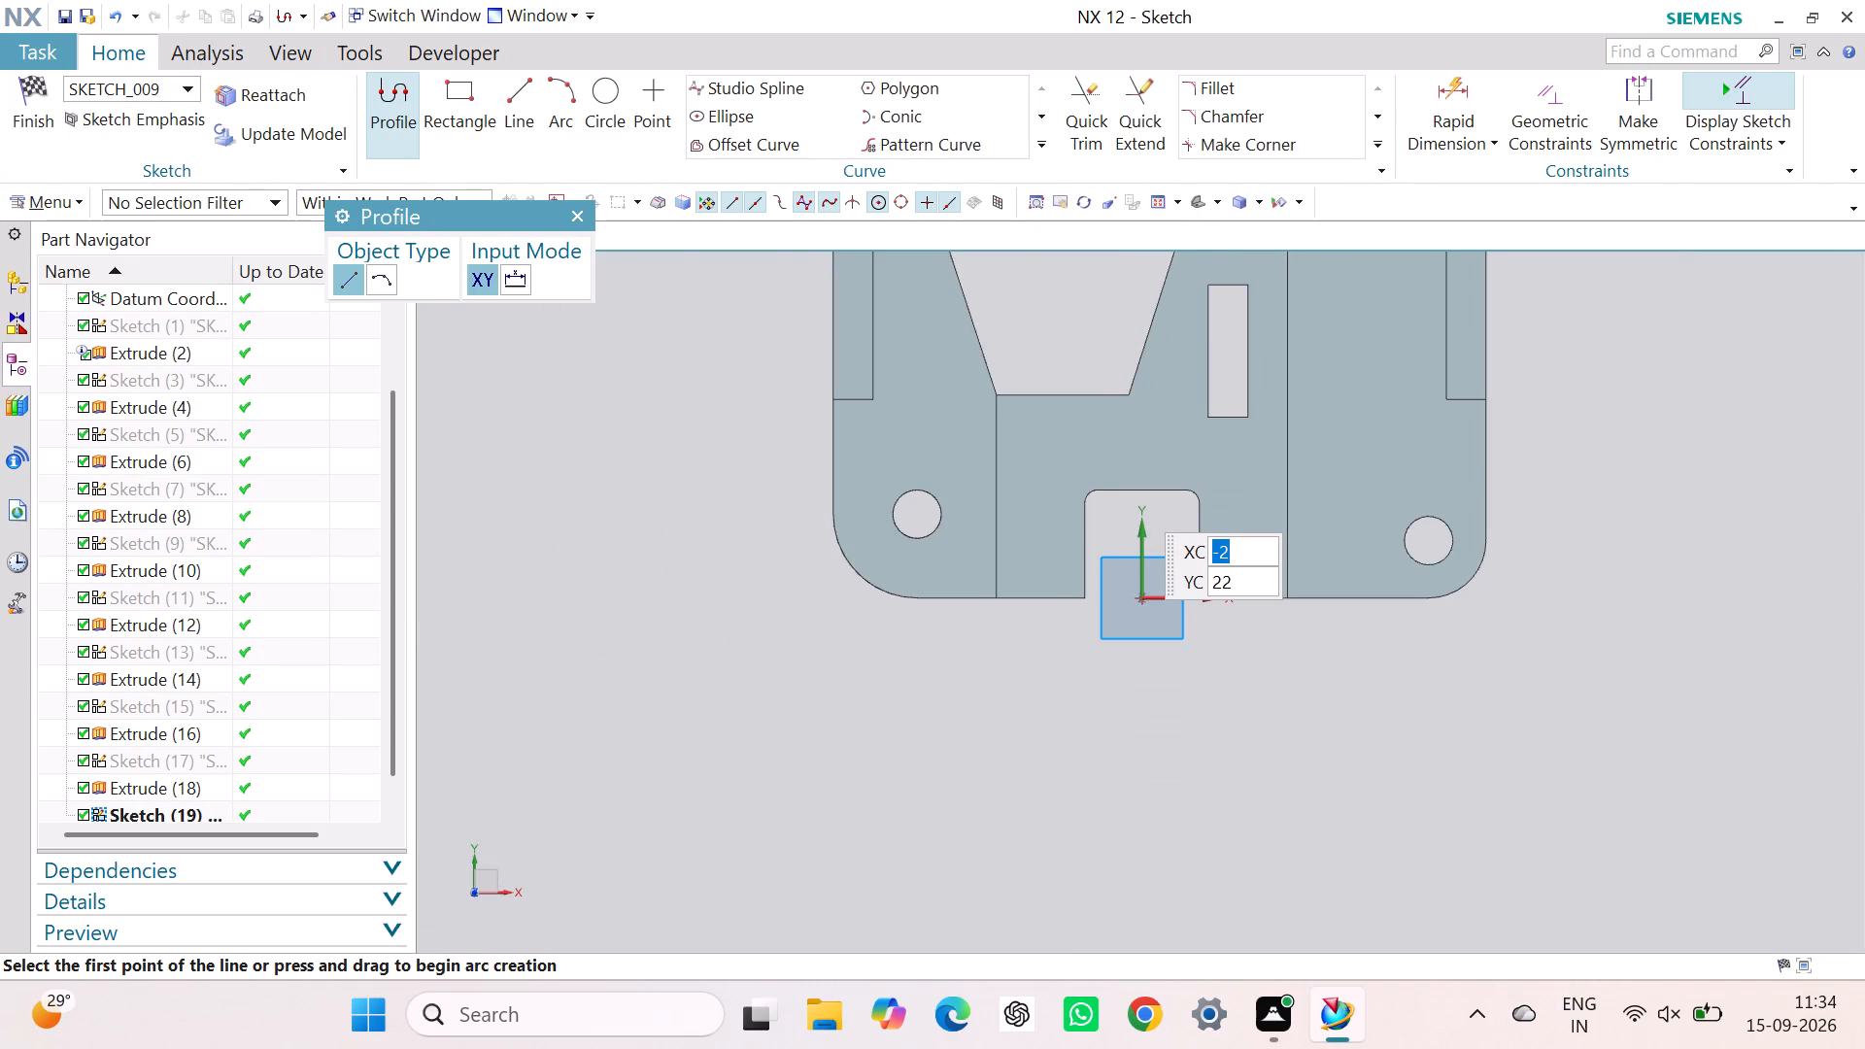
right_click_drag(1126, 511, 807, 812)
middle_click_drag(1126, 511, 807, 809)
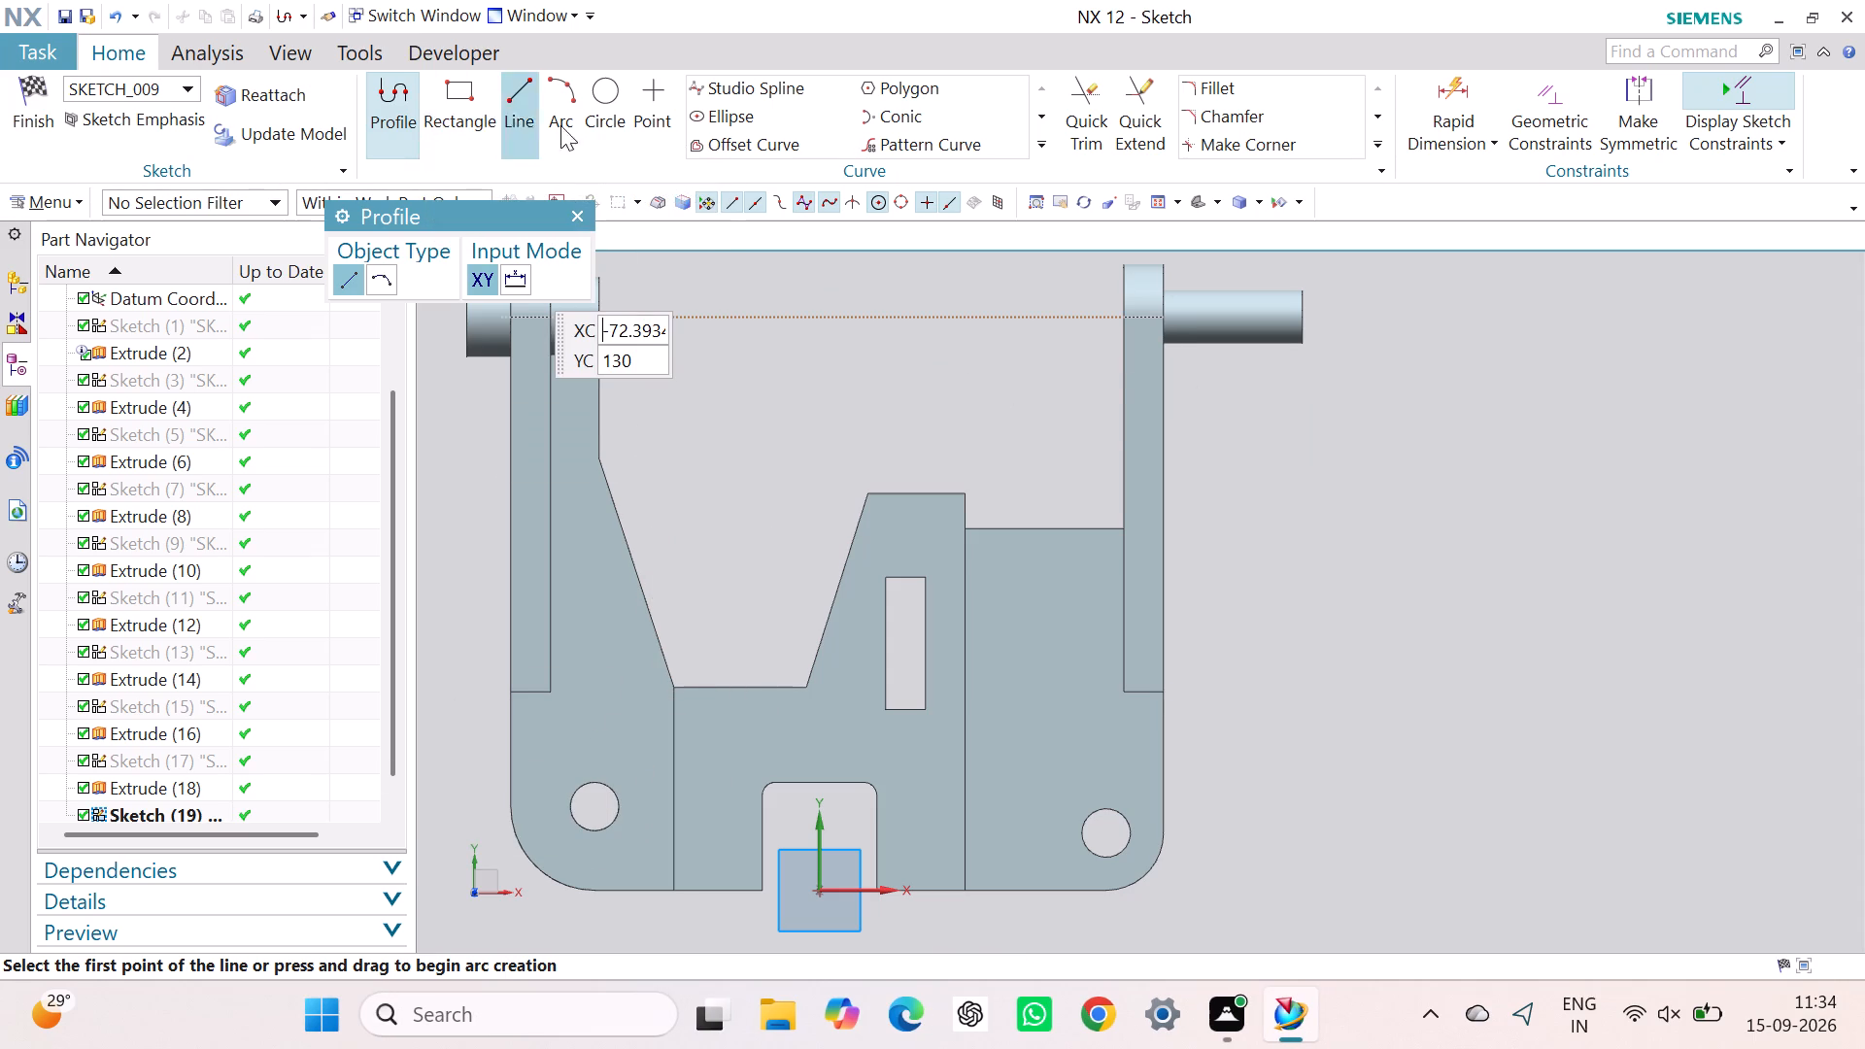
Draw a closed right-triangle profile with a side about 10.1 mm along the pin-side bar's outer edge and 13 mm along the pin.
left_click(398, 91)
left_click(398, 91)
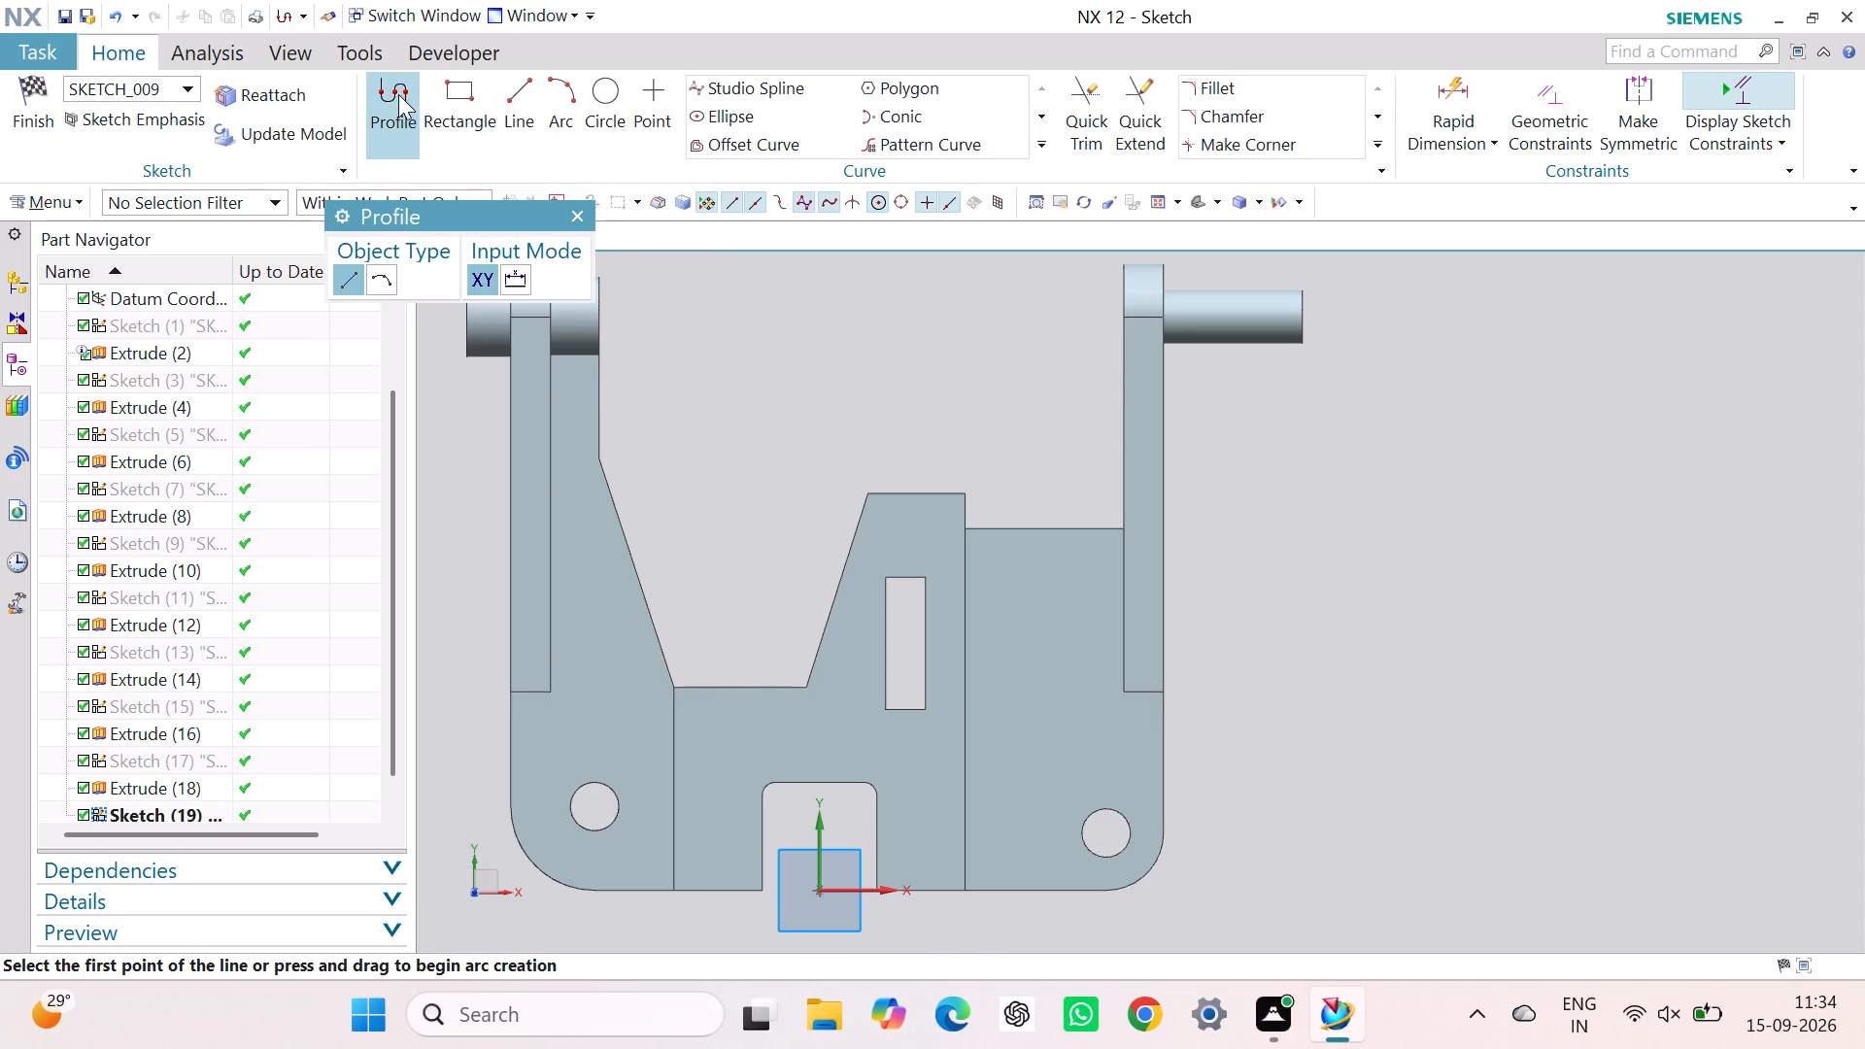
left_click(1170, 382)
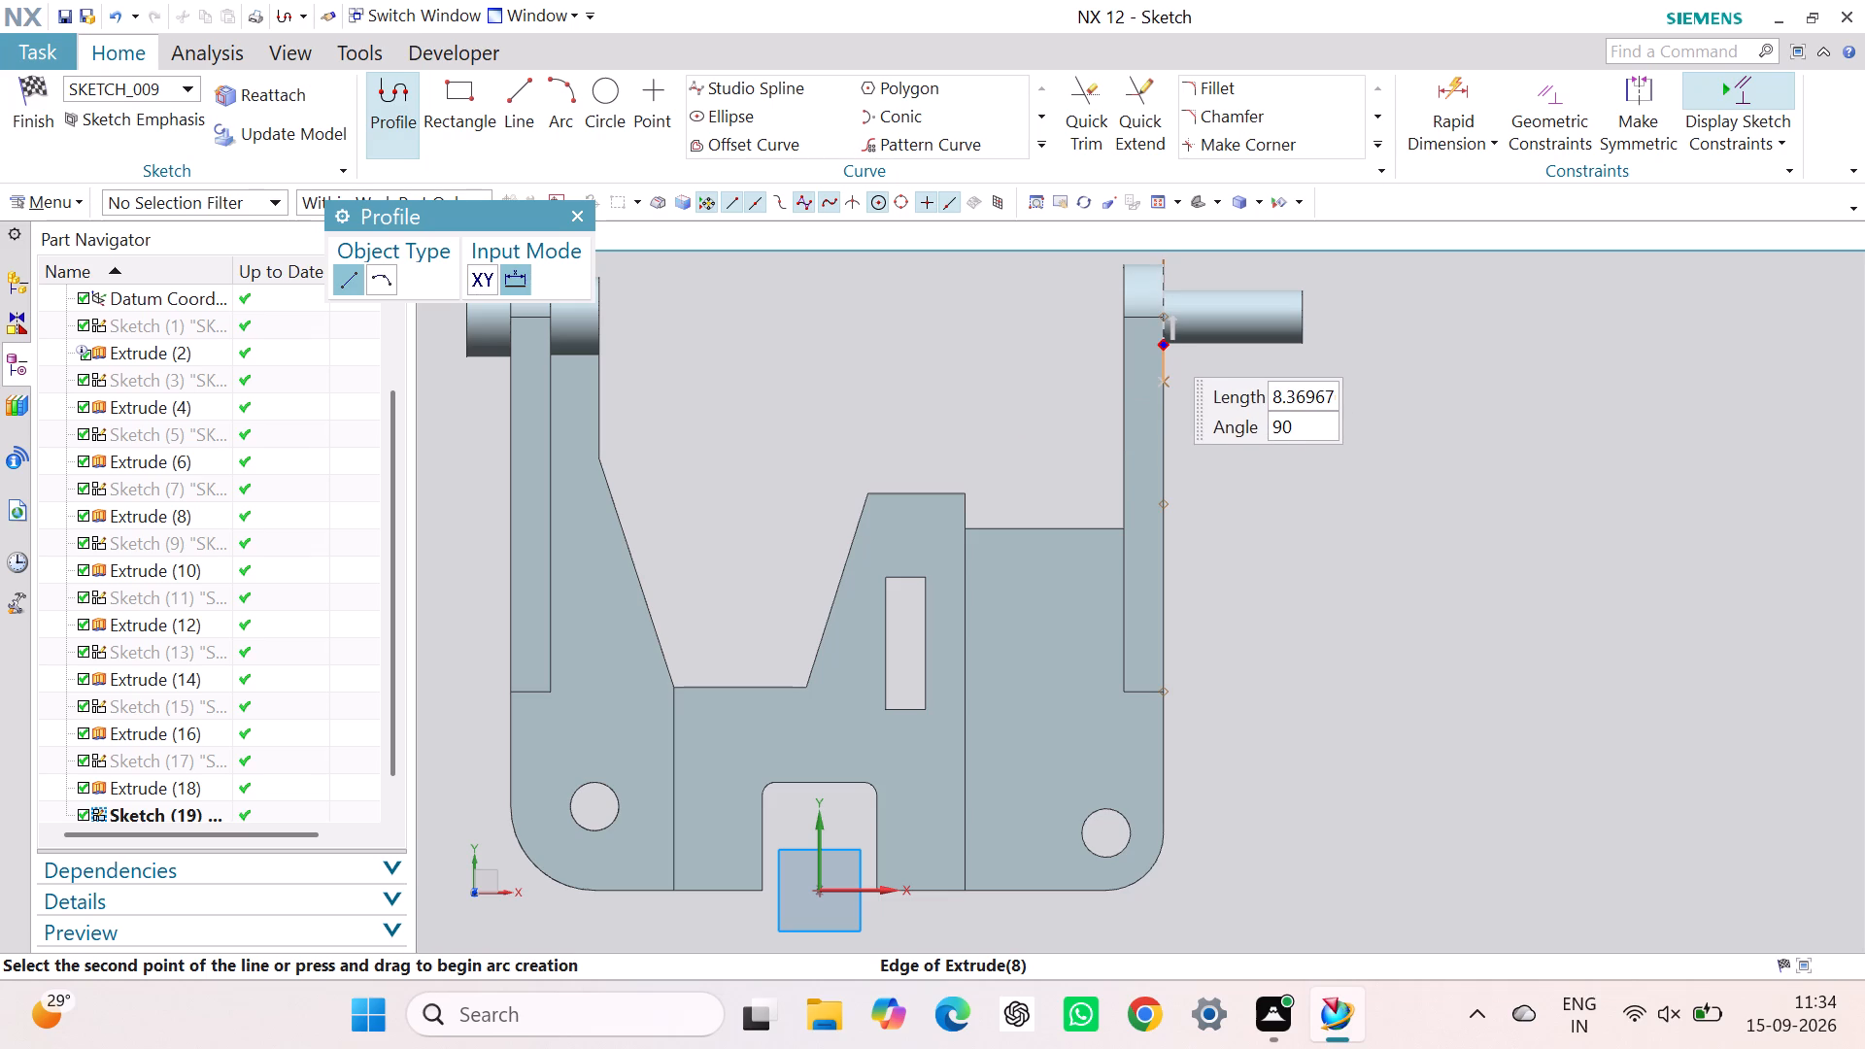
left_click(1162, 337)
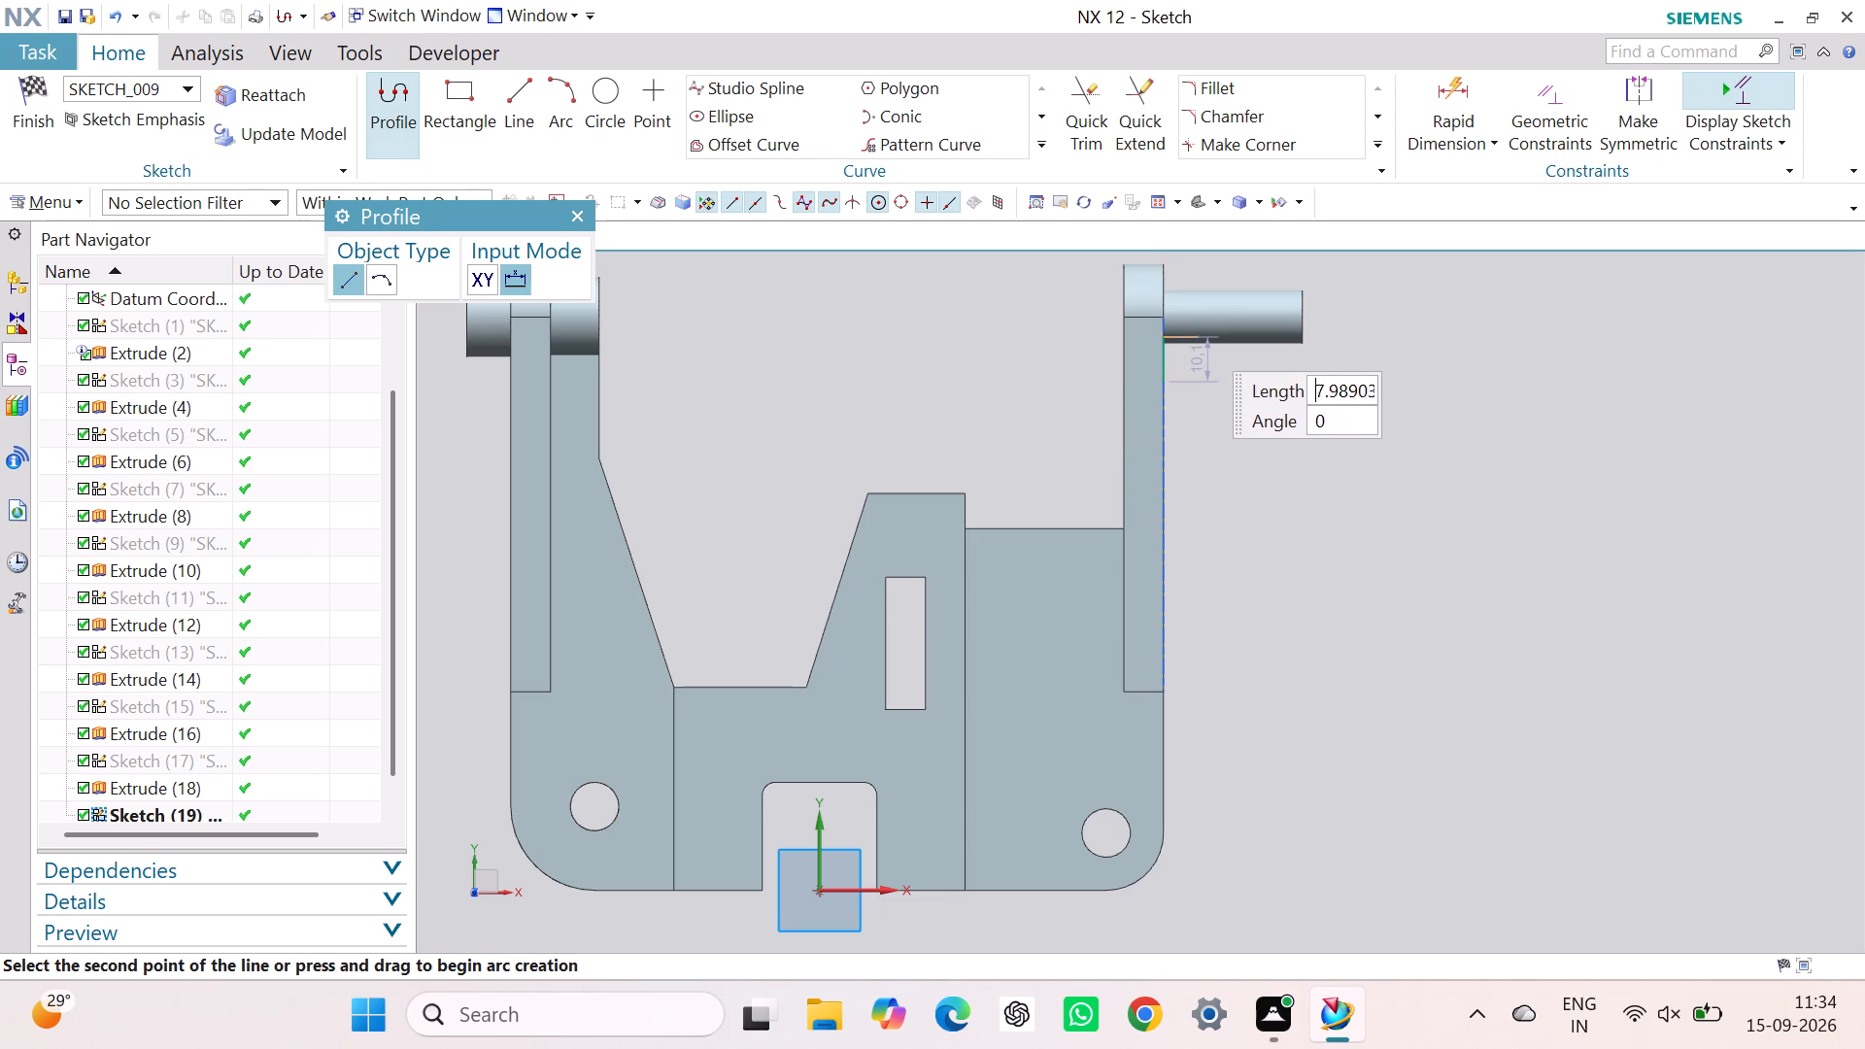
left_click(1221, 339)
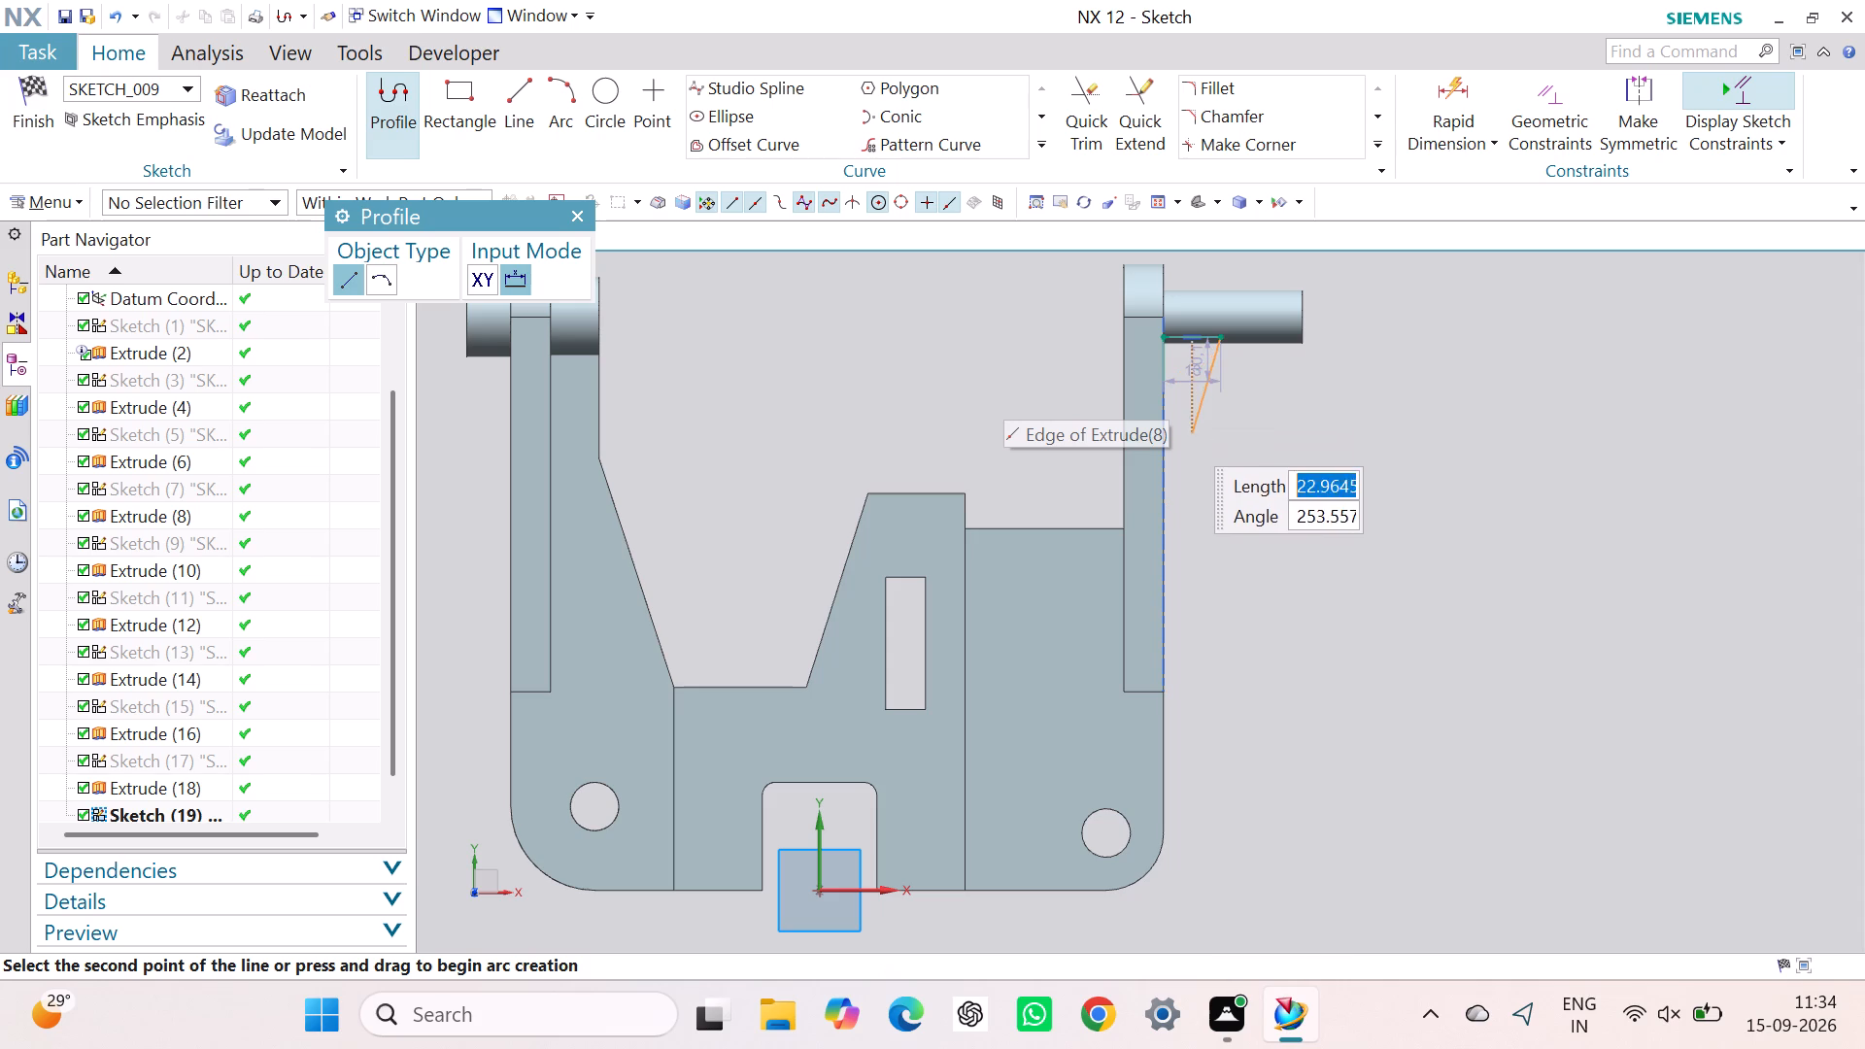
scroll(1174, 413, "down", 3)
scroll(1172, 395, "up", 11)
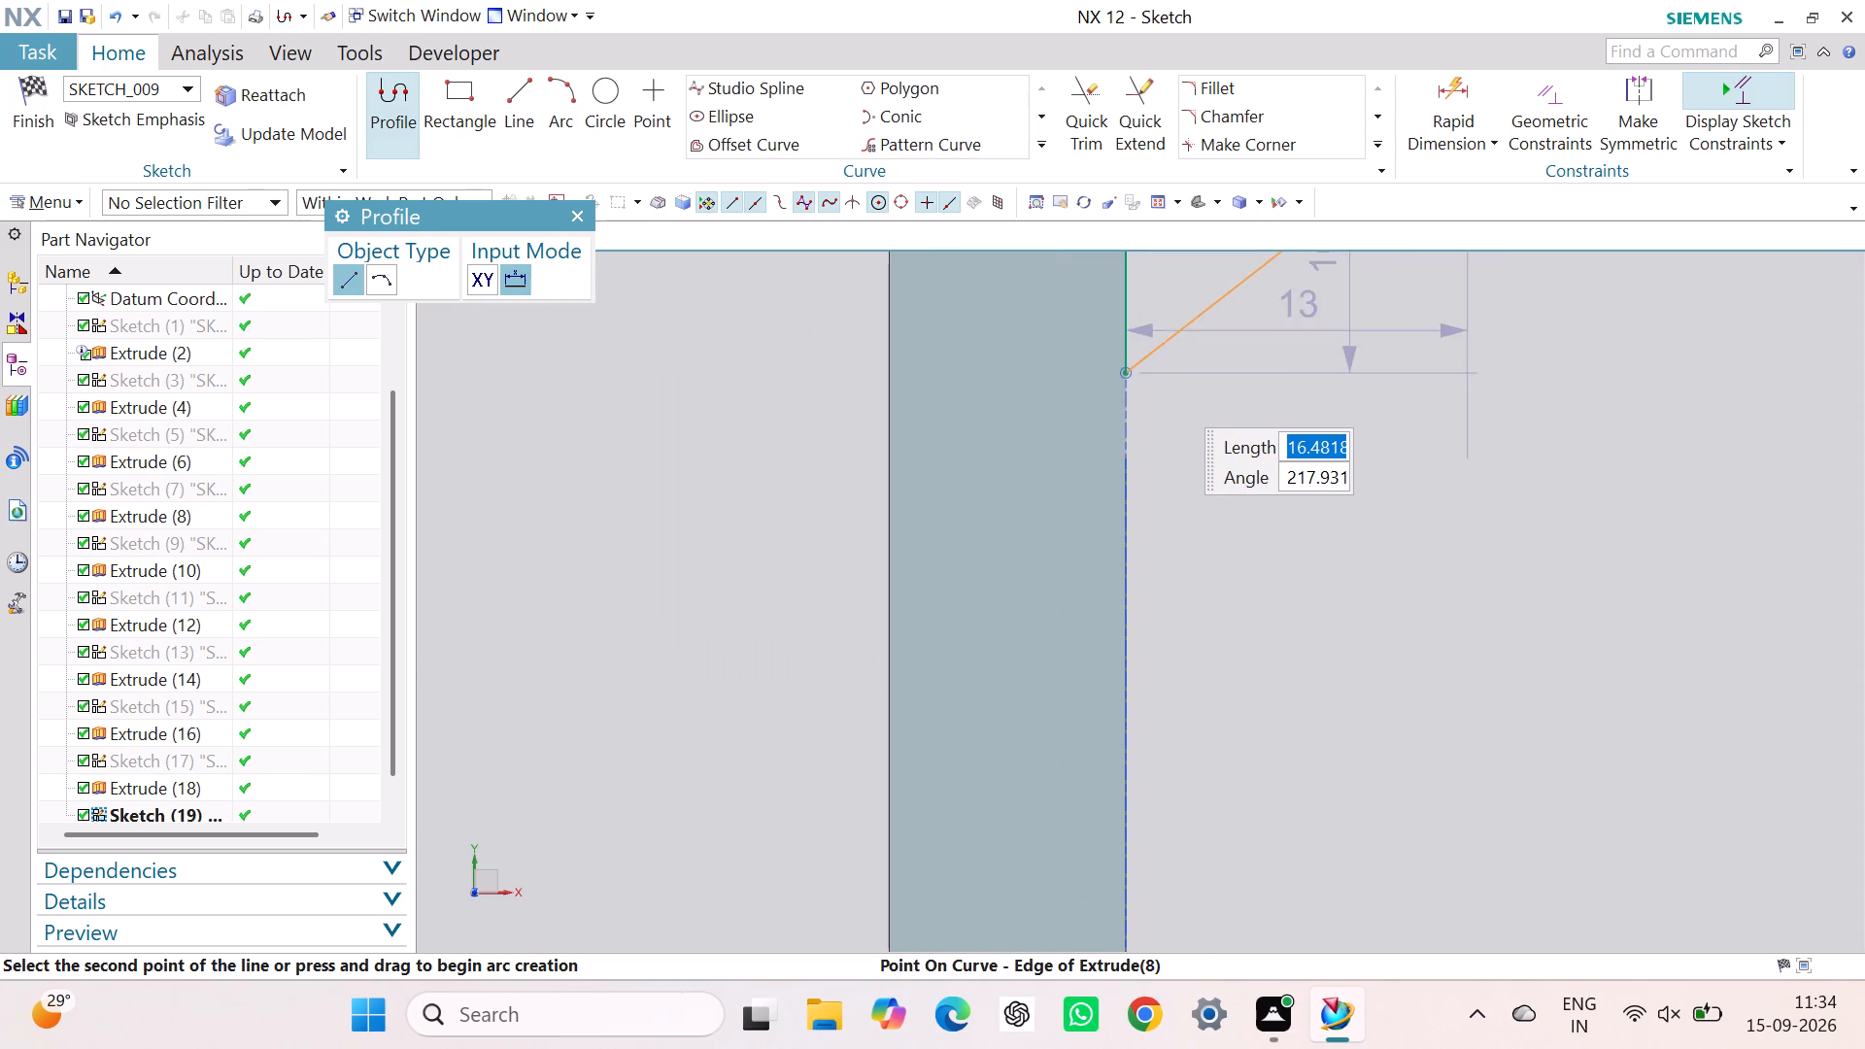
left_click(1129, 373)
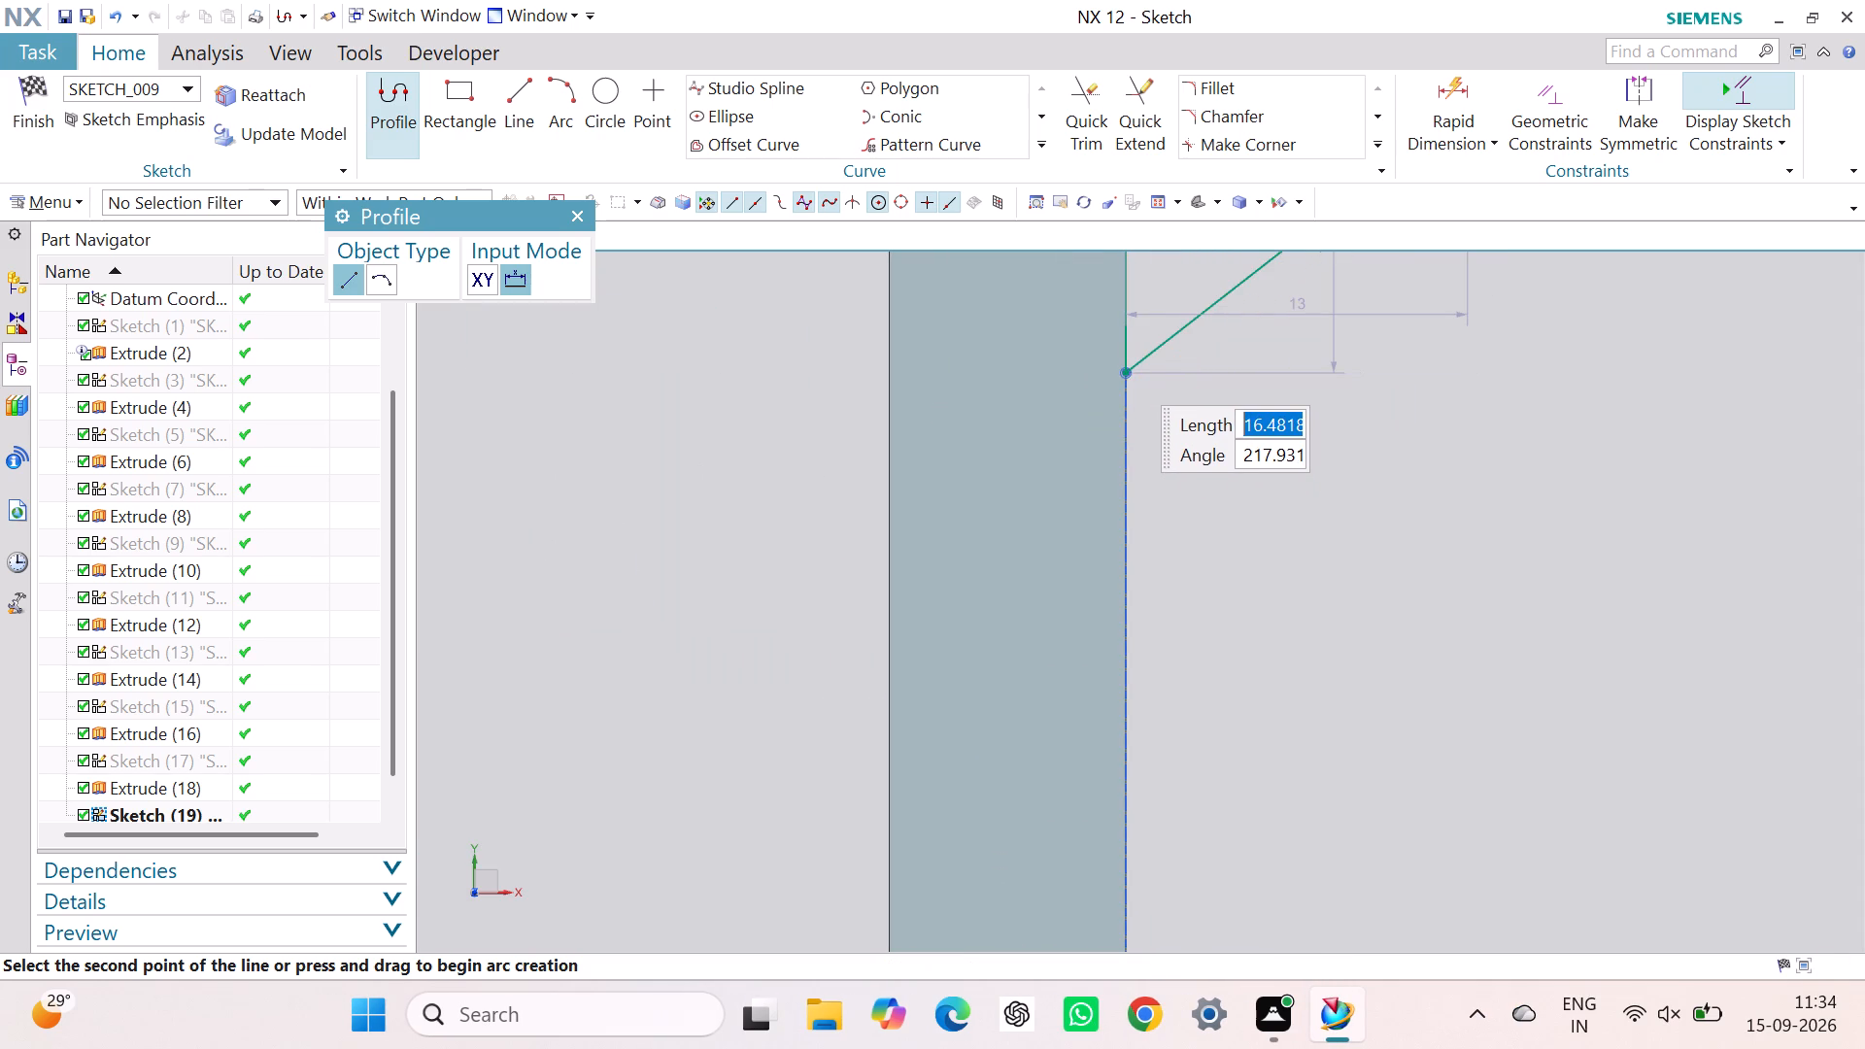
key("Escape")
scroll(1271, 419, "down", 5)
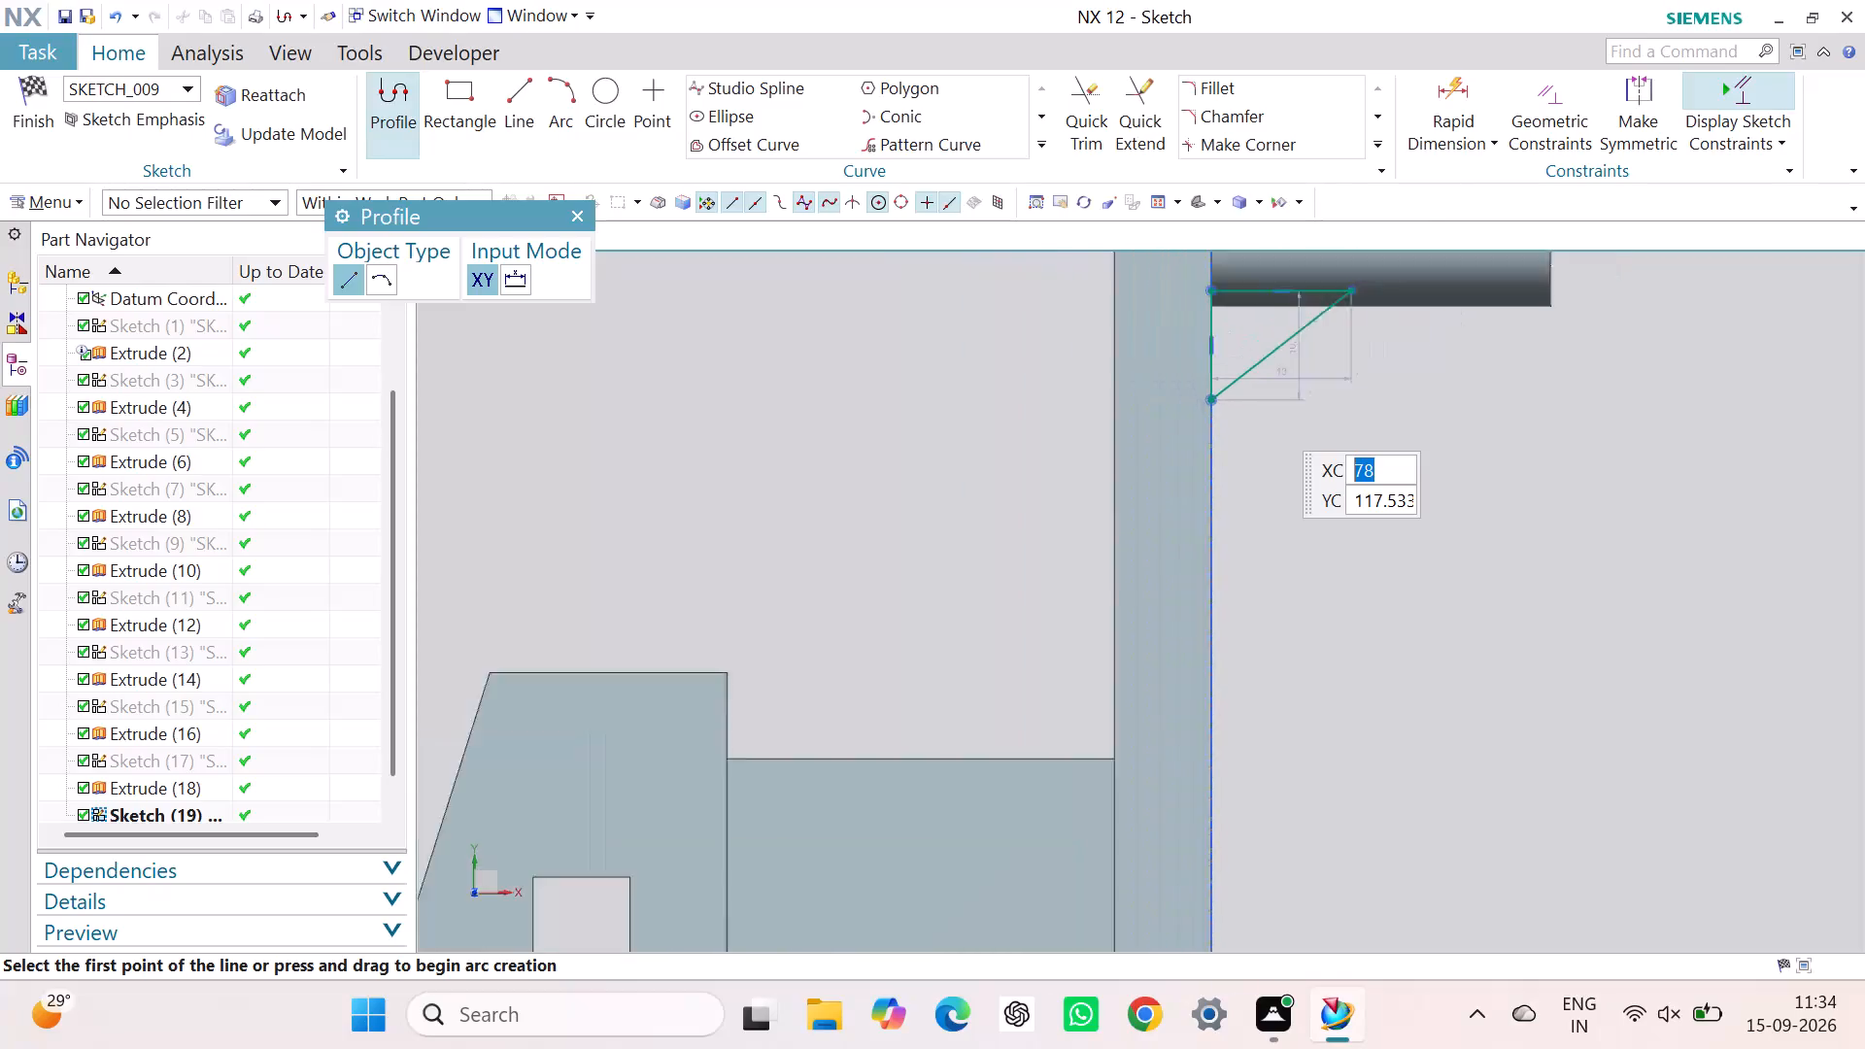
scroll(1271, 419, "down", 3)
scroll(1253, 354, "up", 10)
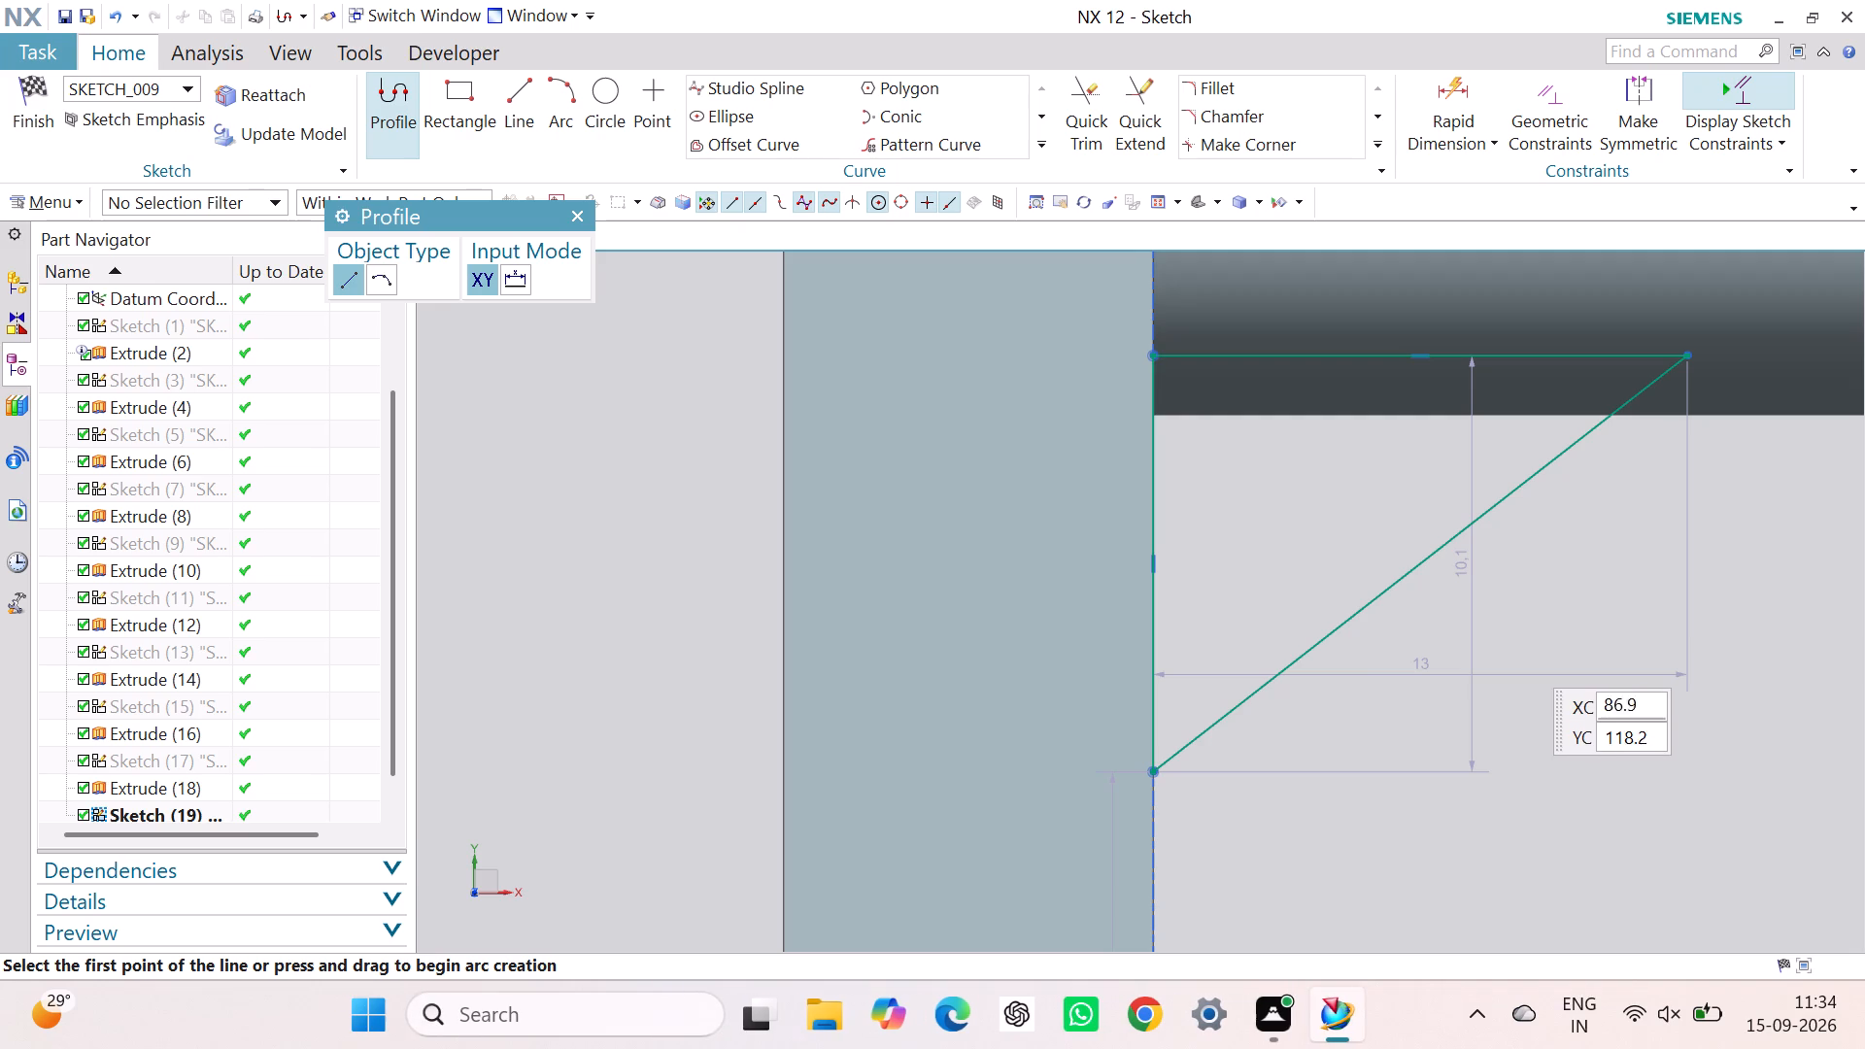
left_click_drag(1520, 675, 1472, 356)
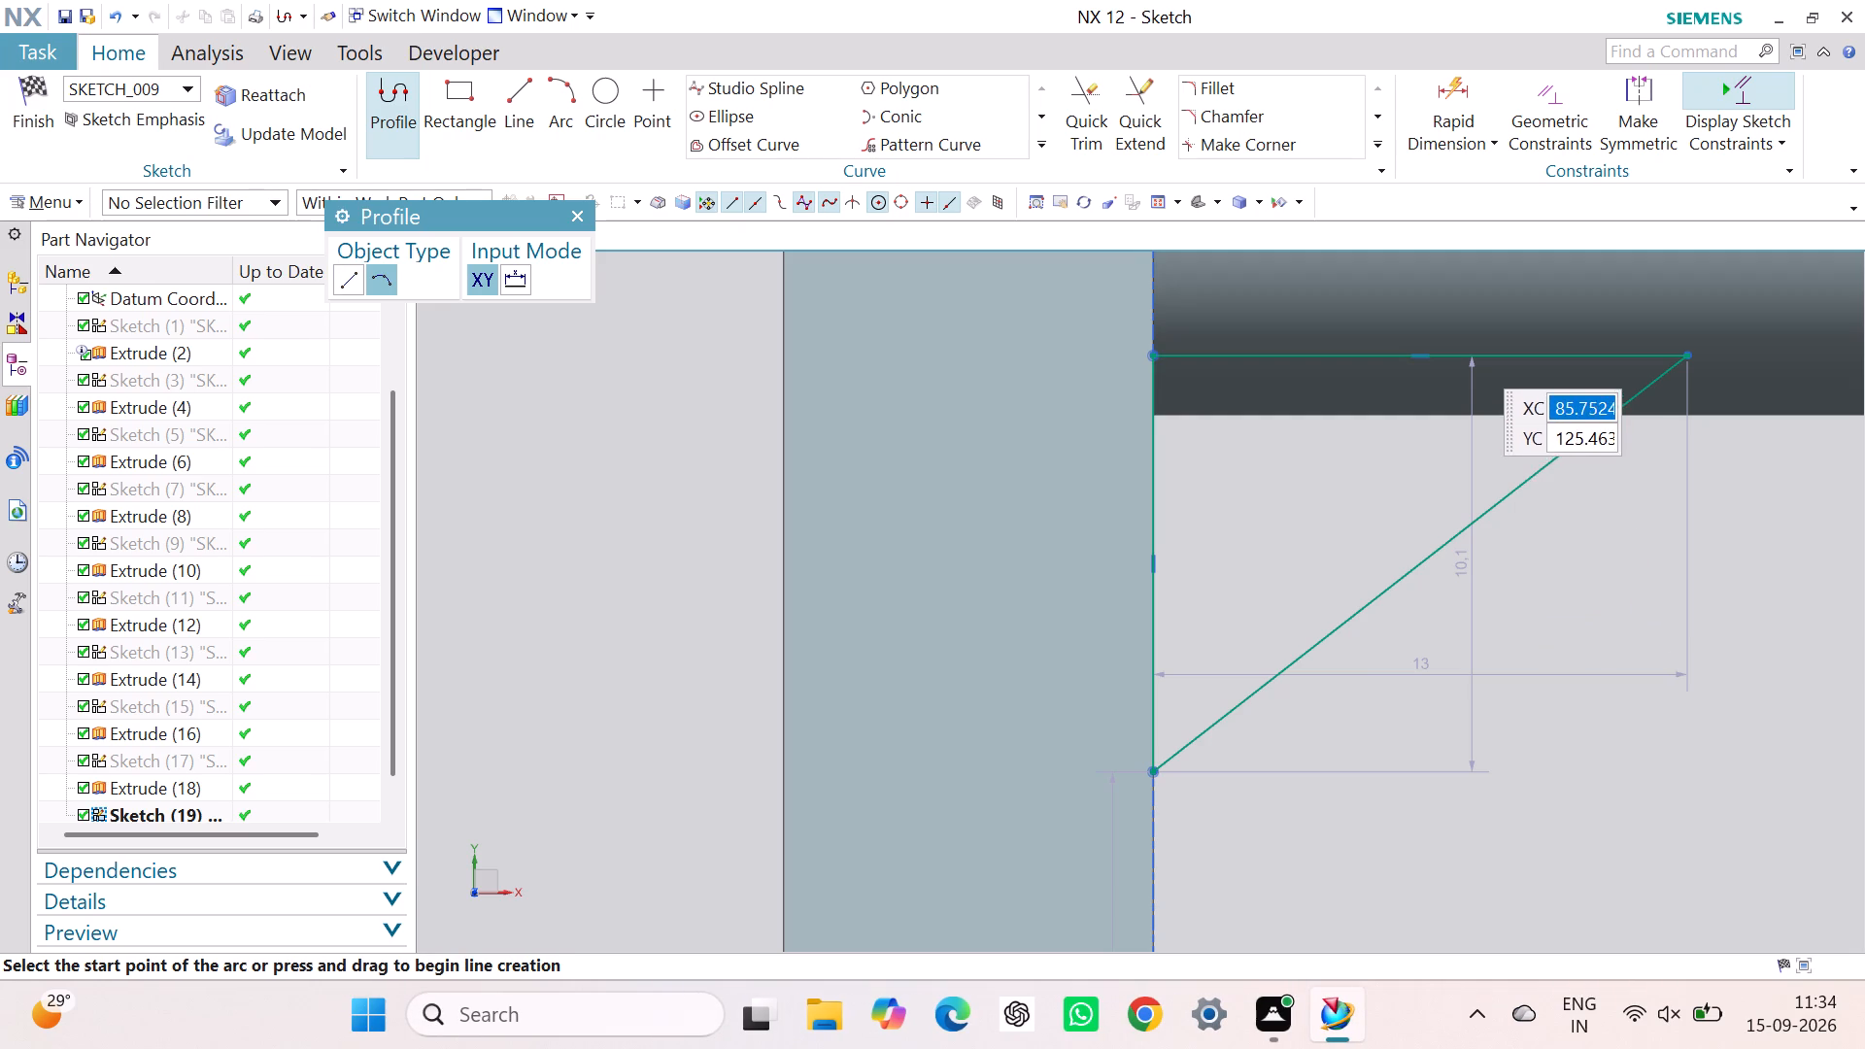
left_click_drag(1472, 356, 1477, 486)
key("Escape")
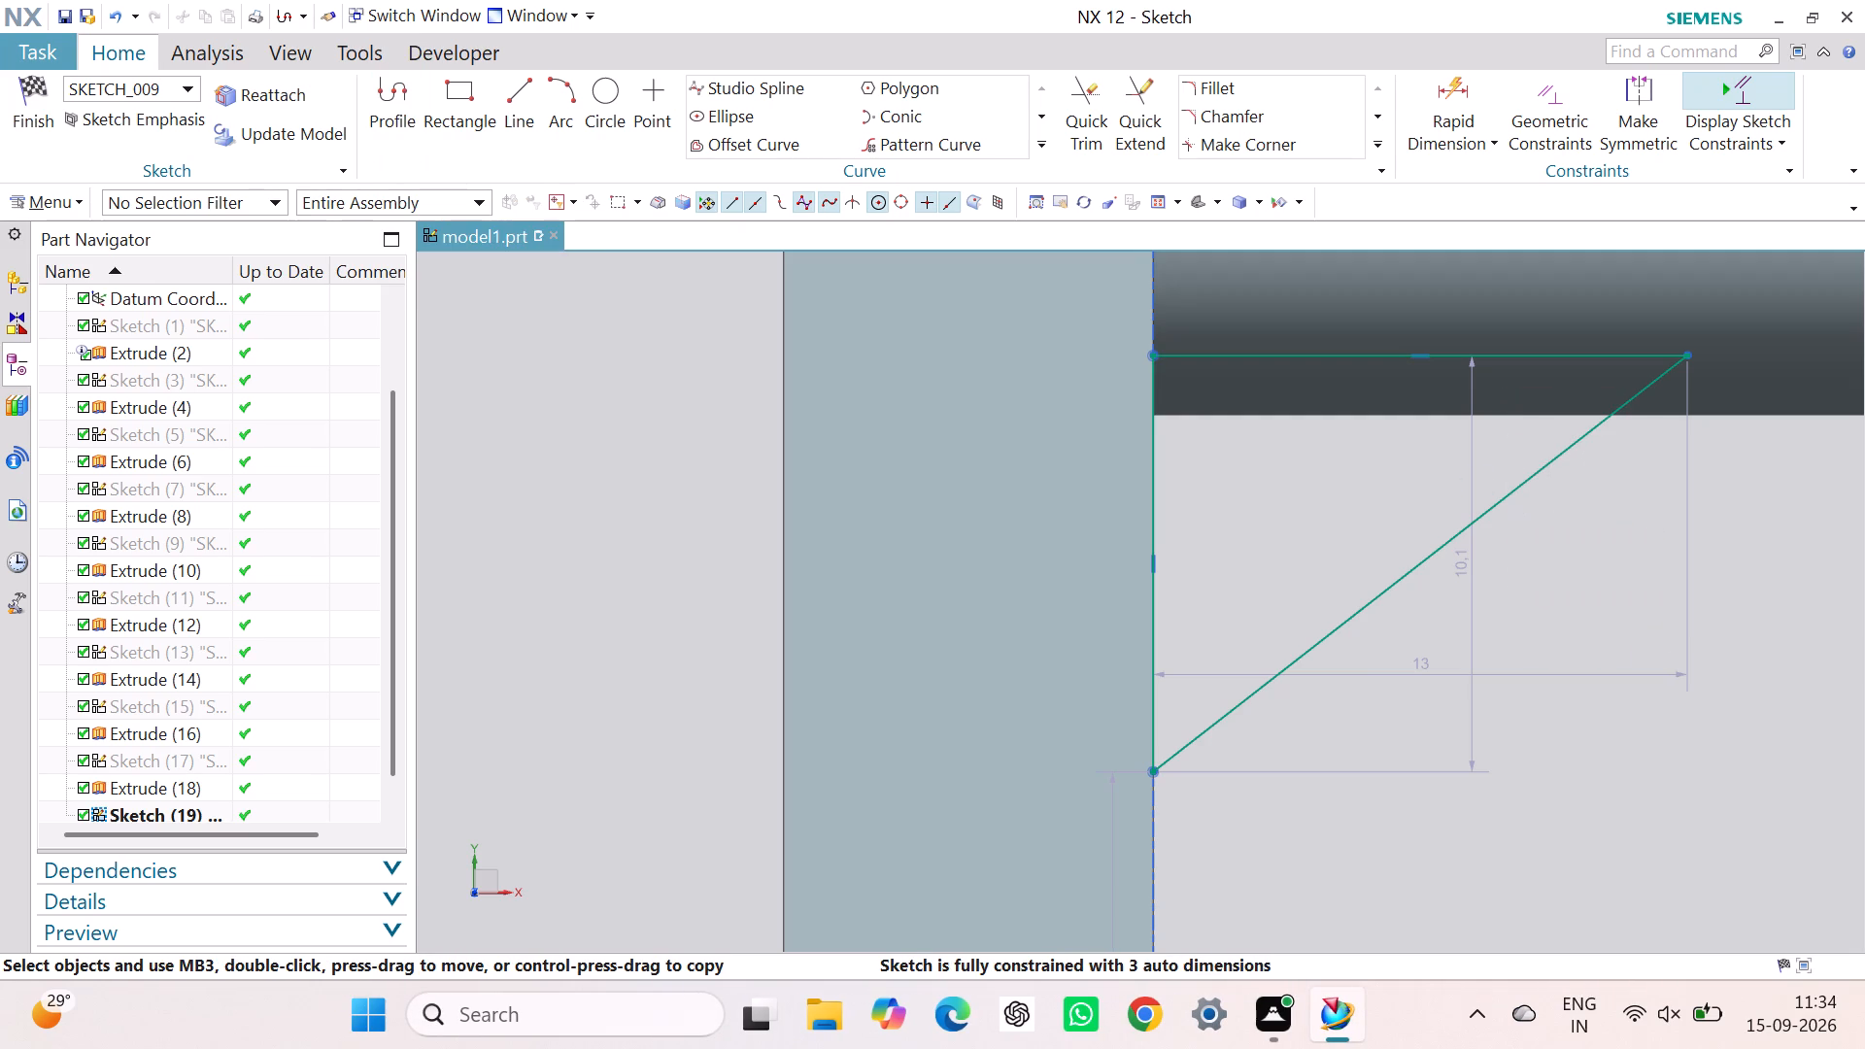
Set the triangular profile's width along the pin to 11 mm and its side along the bar to 30 mm.
key("Escape")
double_click(1643, 673)
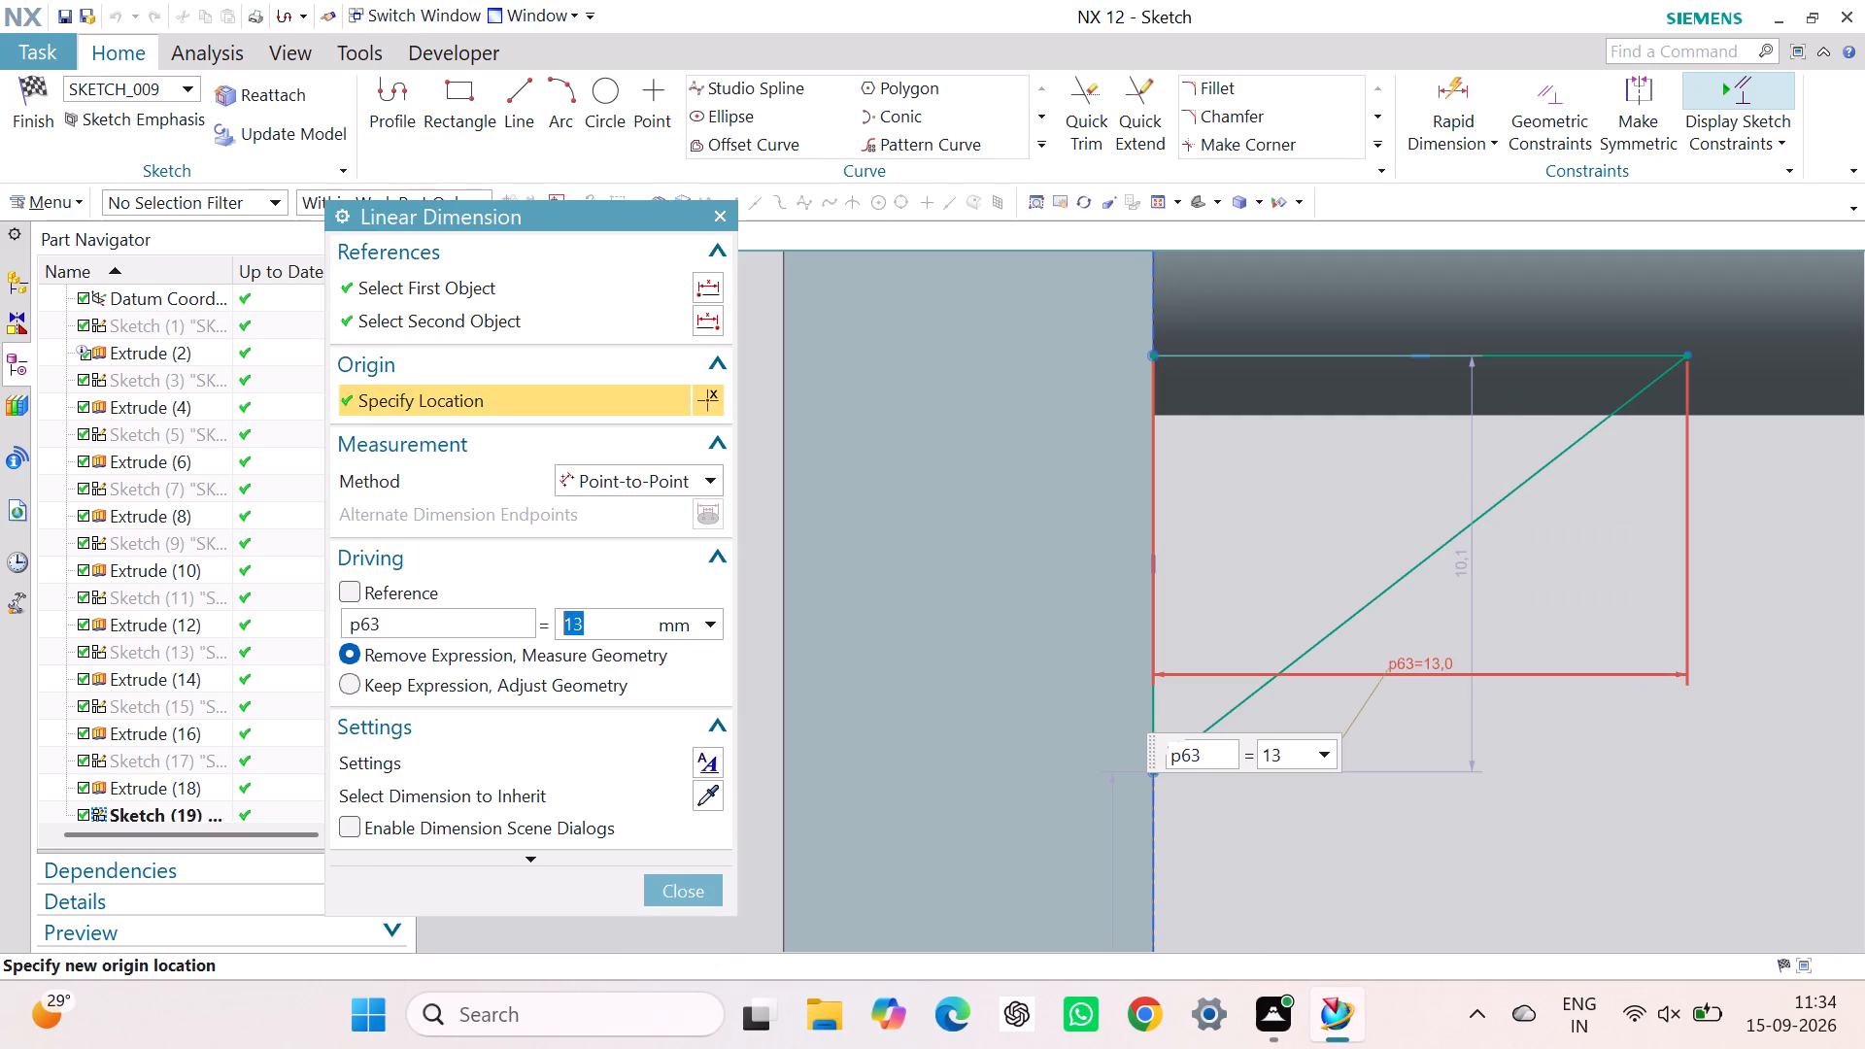
type("11")
key("Return")
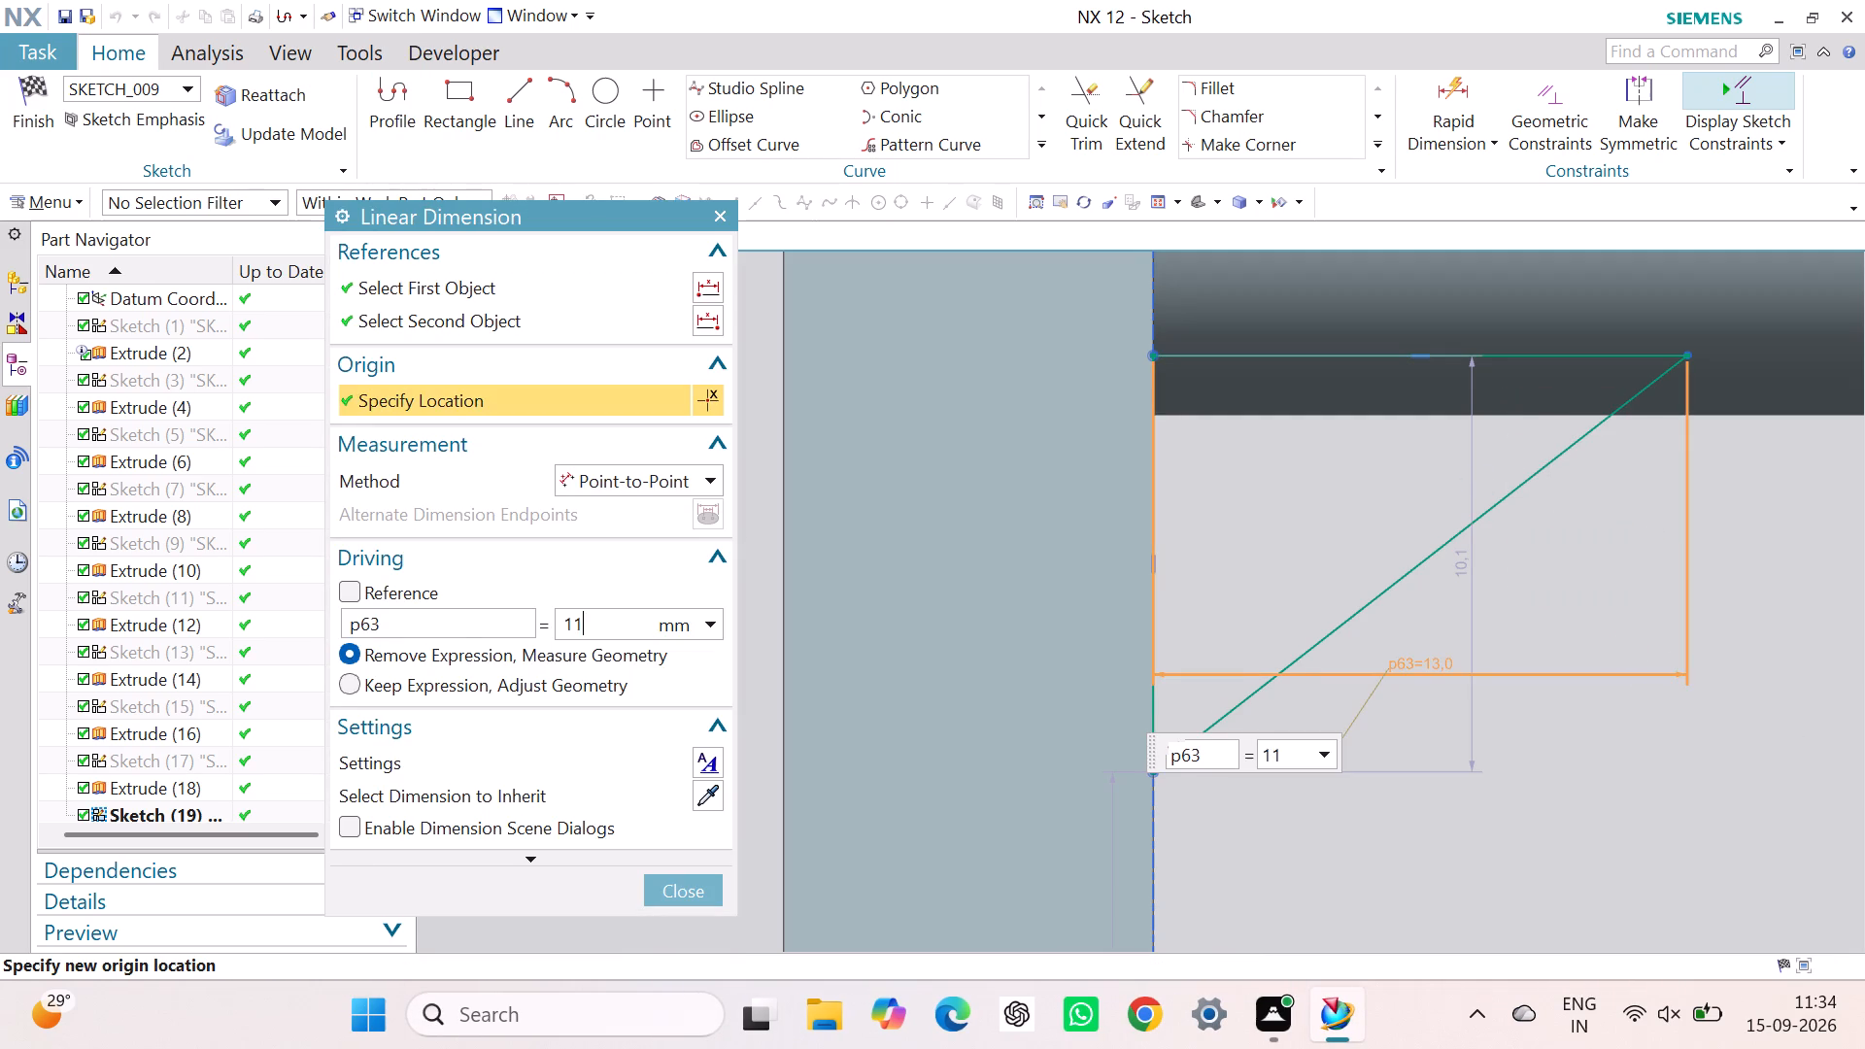
double_click(1475, 578)
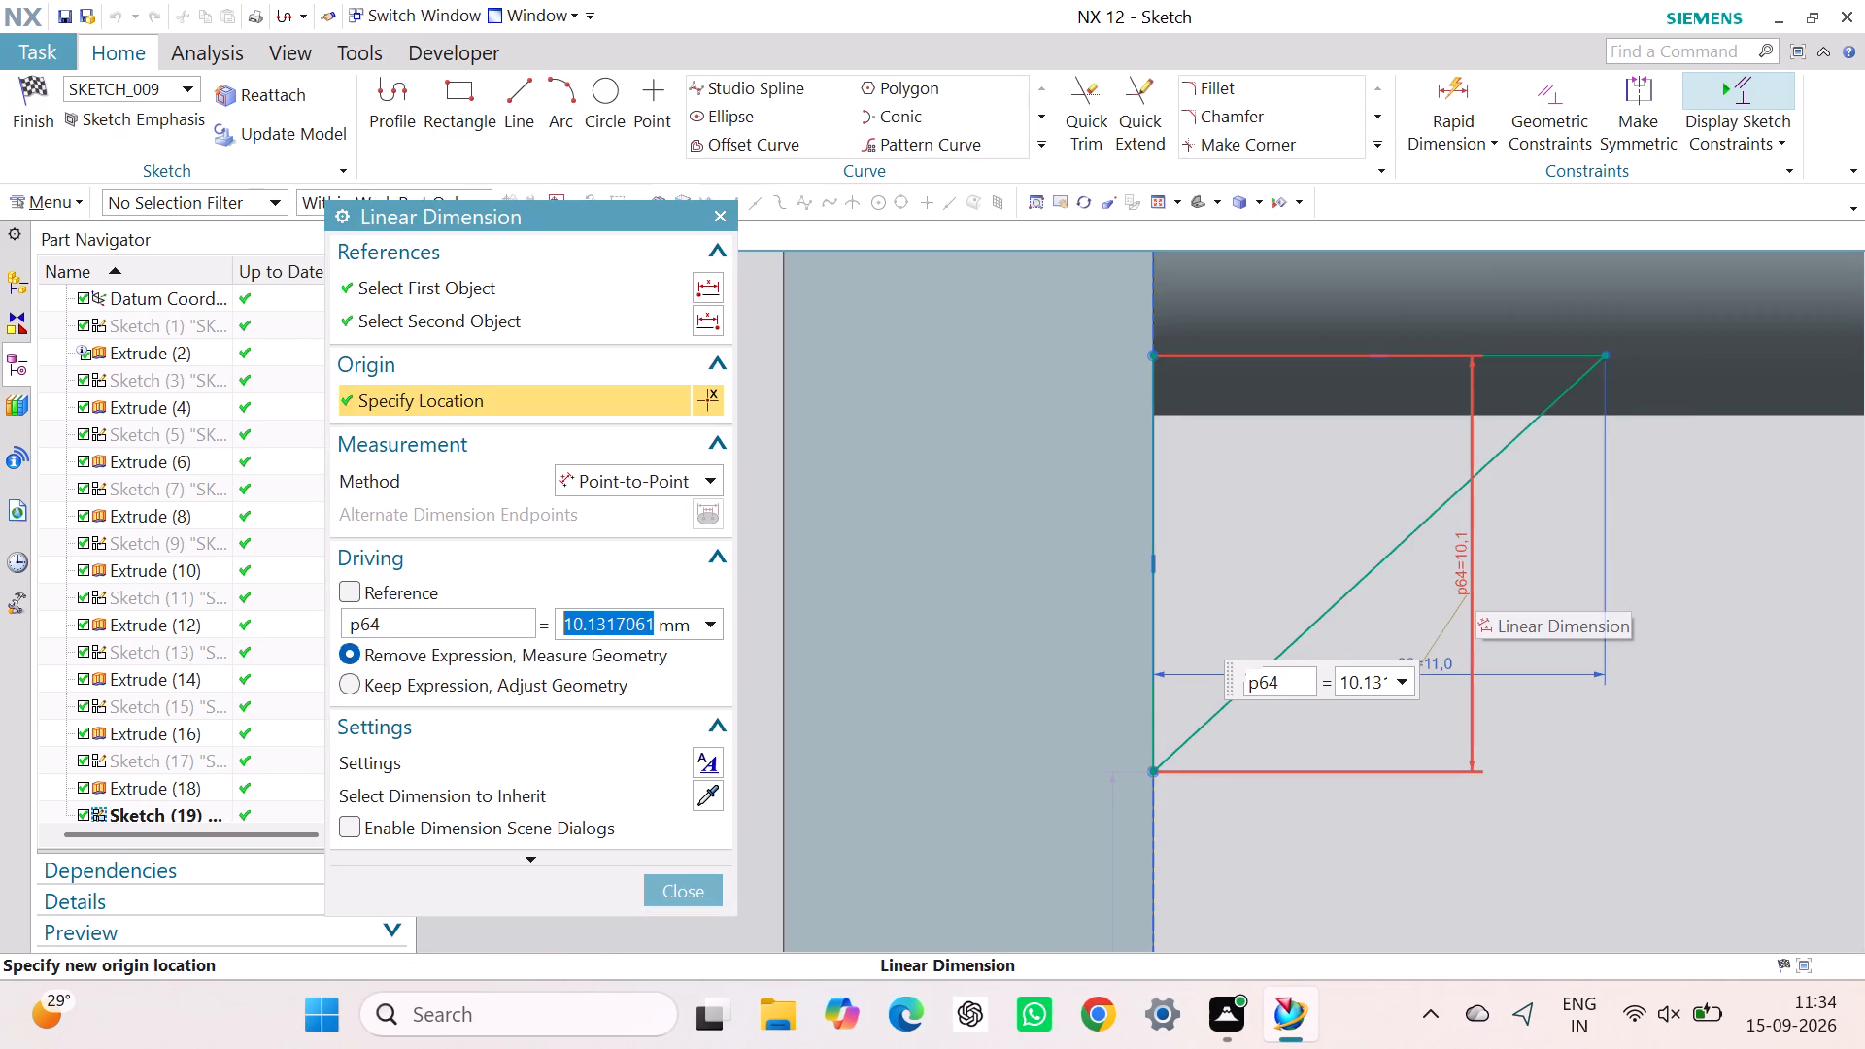
type("30")
key("Return")
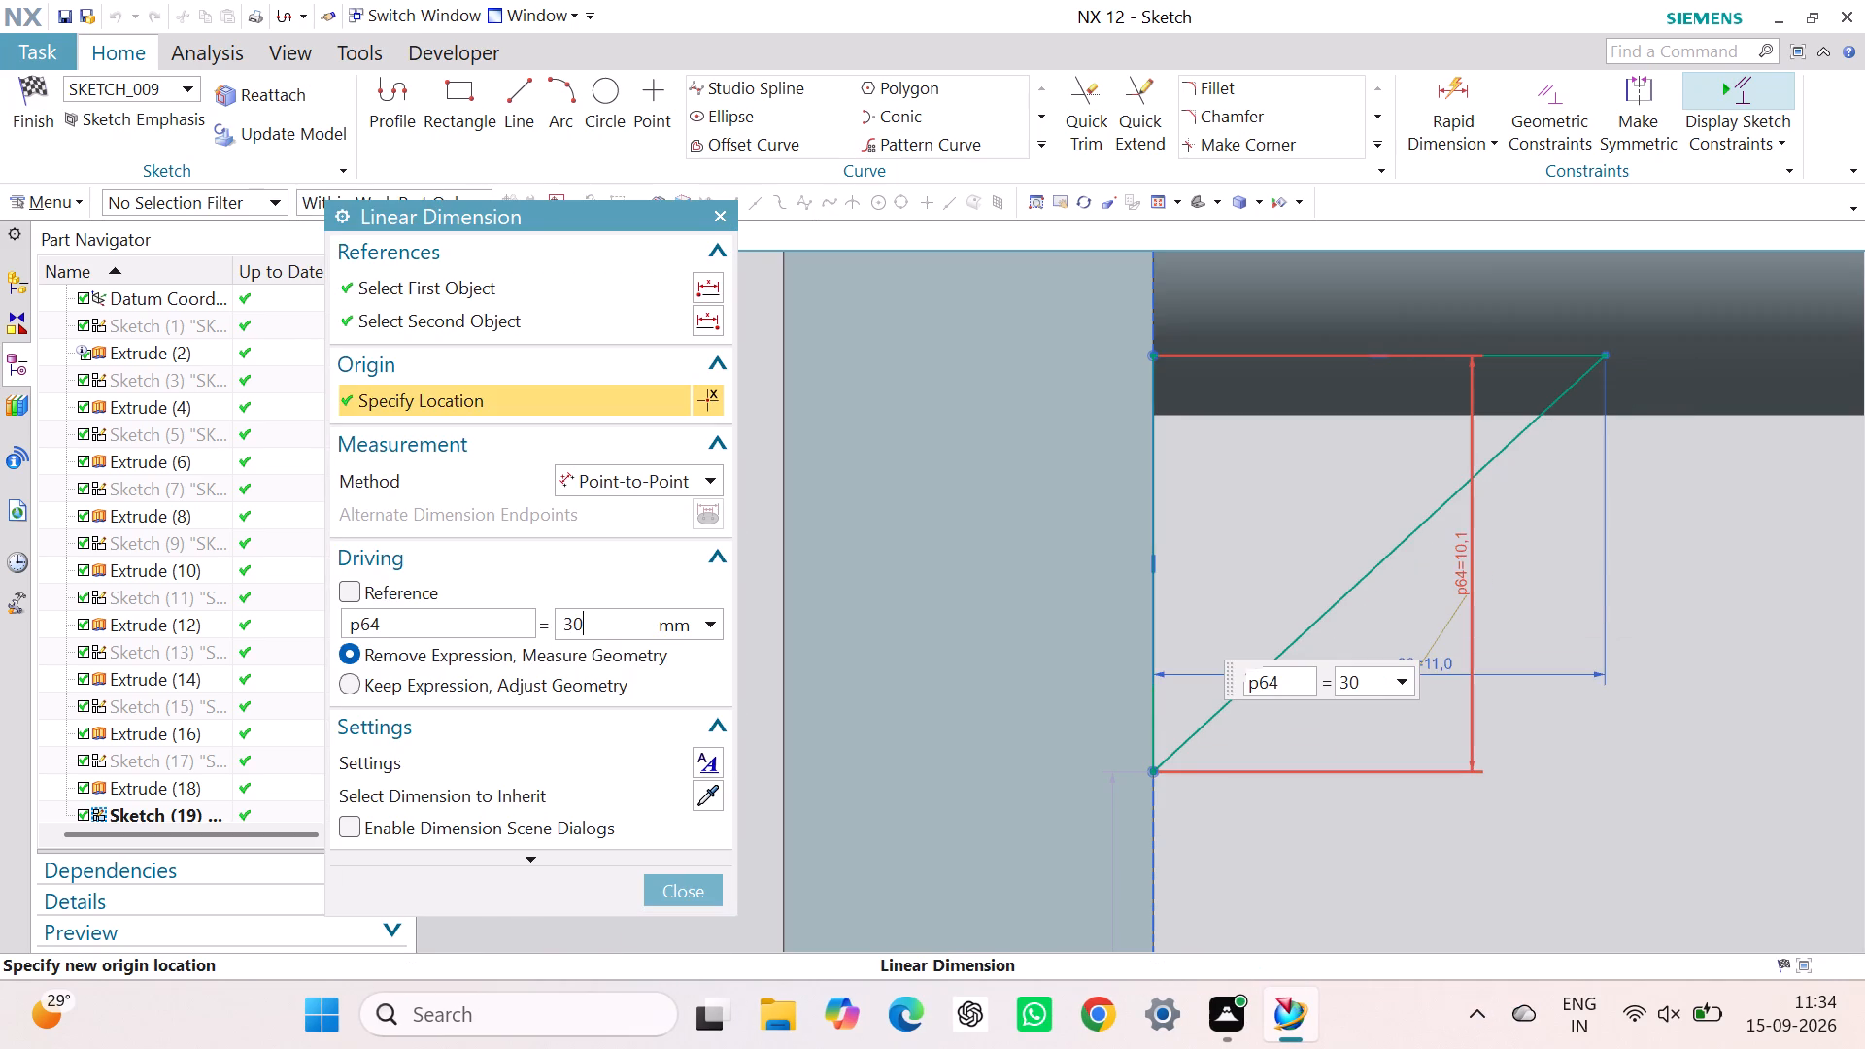
left_click(695, 881)
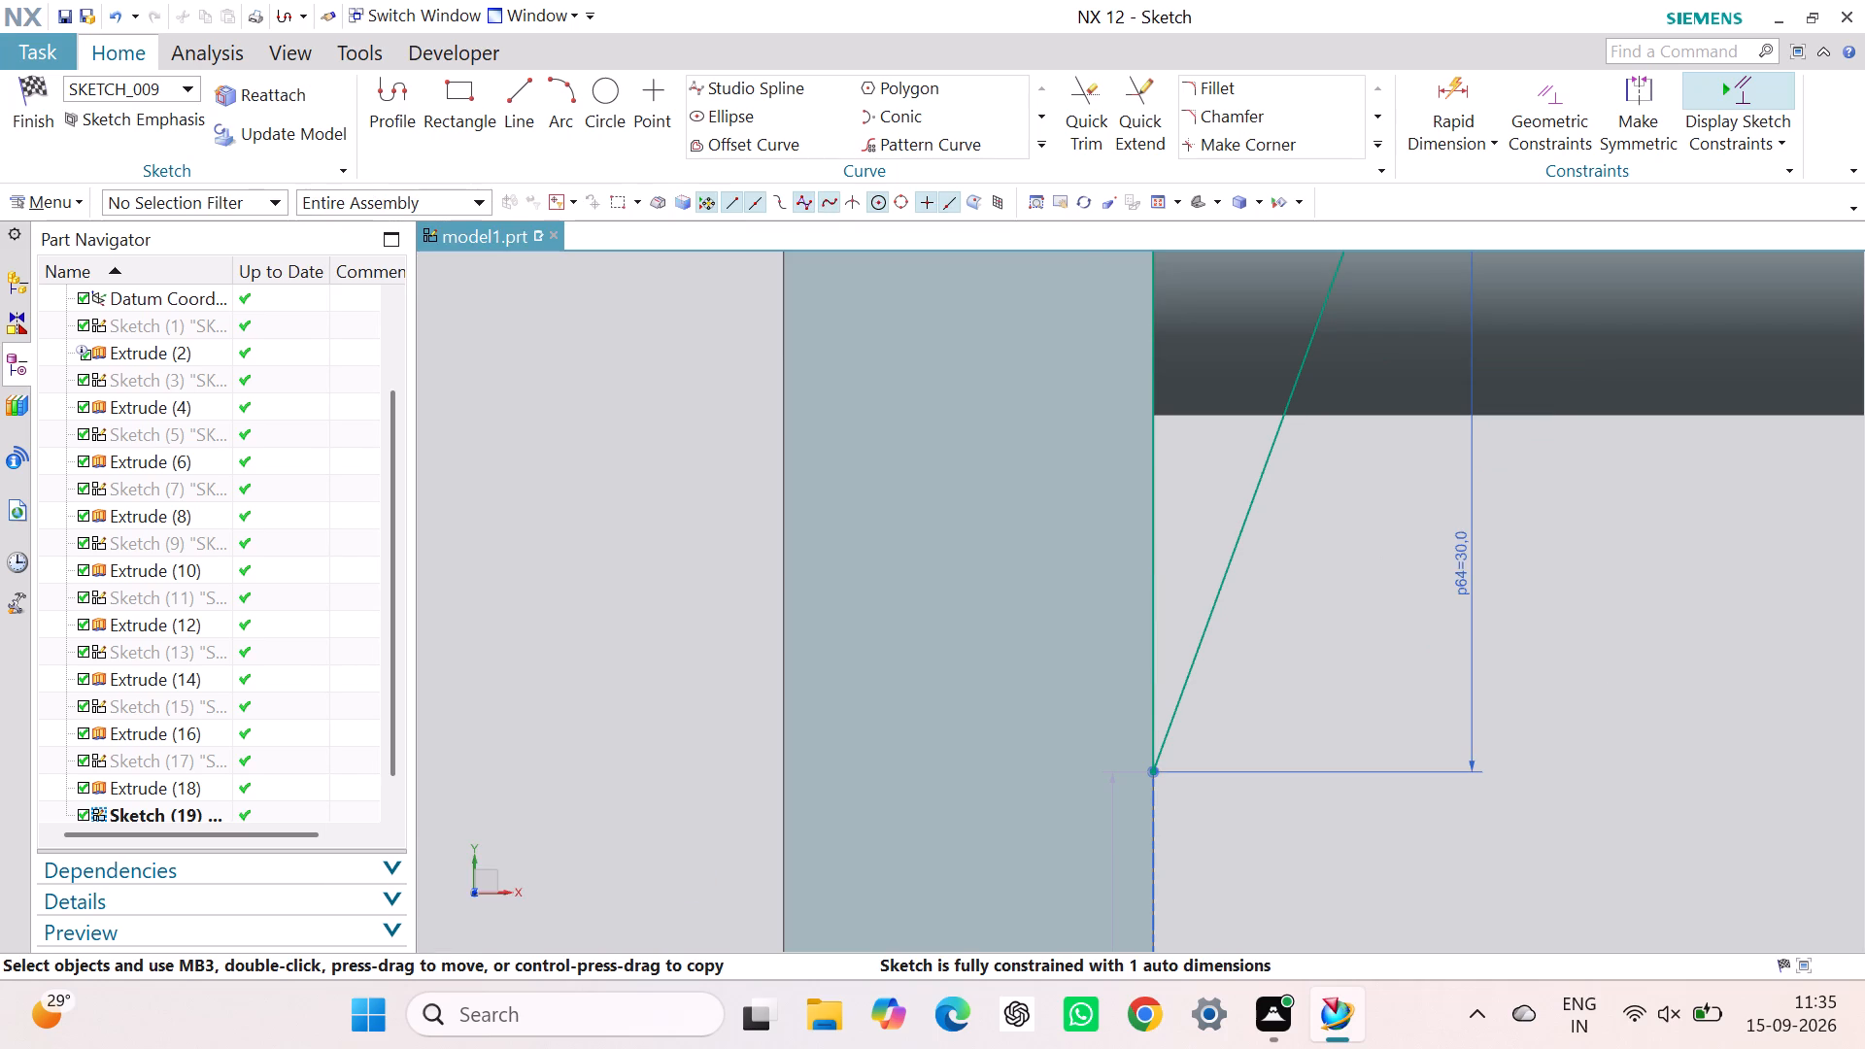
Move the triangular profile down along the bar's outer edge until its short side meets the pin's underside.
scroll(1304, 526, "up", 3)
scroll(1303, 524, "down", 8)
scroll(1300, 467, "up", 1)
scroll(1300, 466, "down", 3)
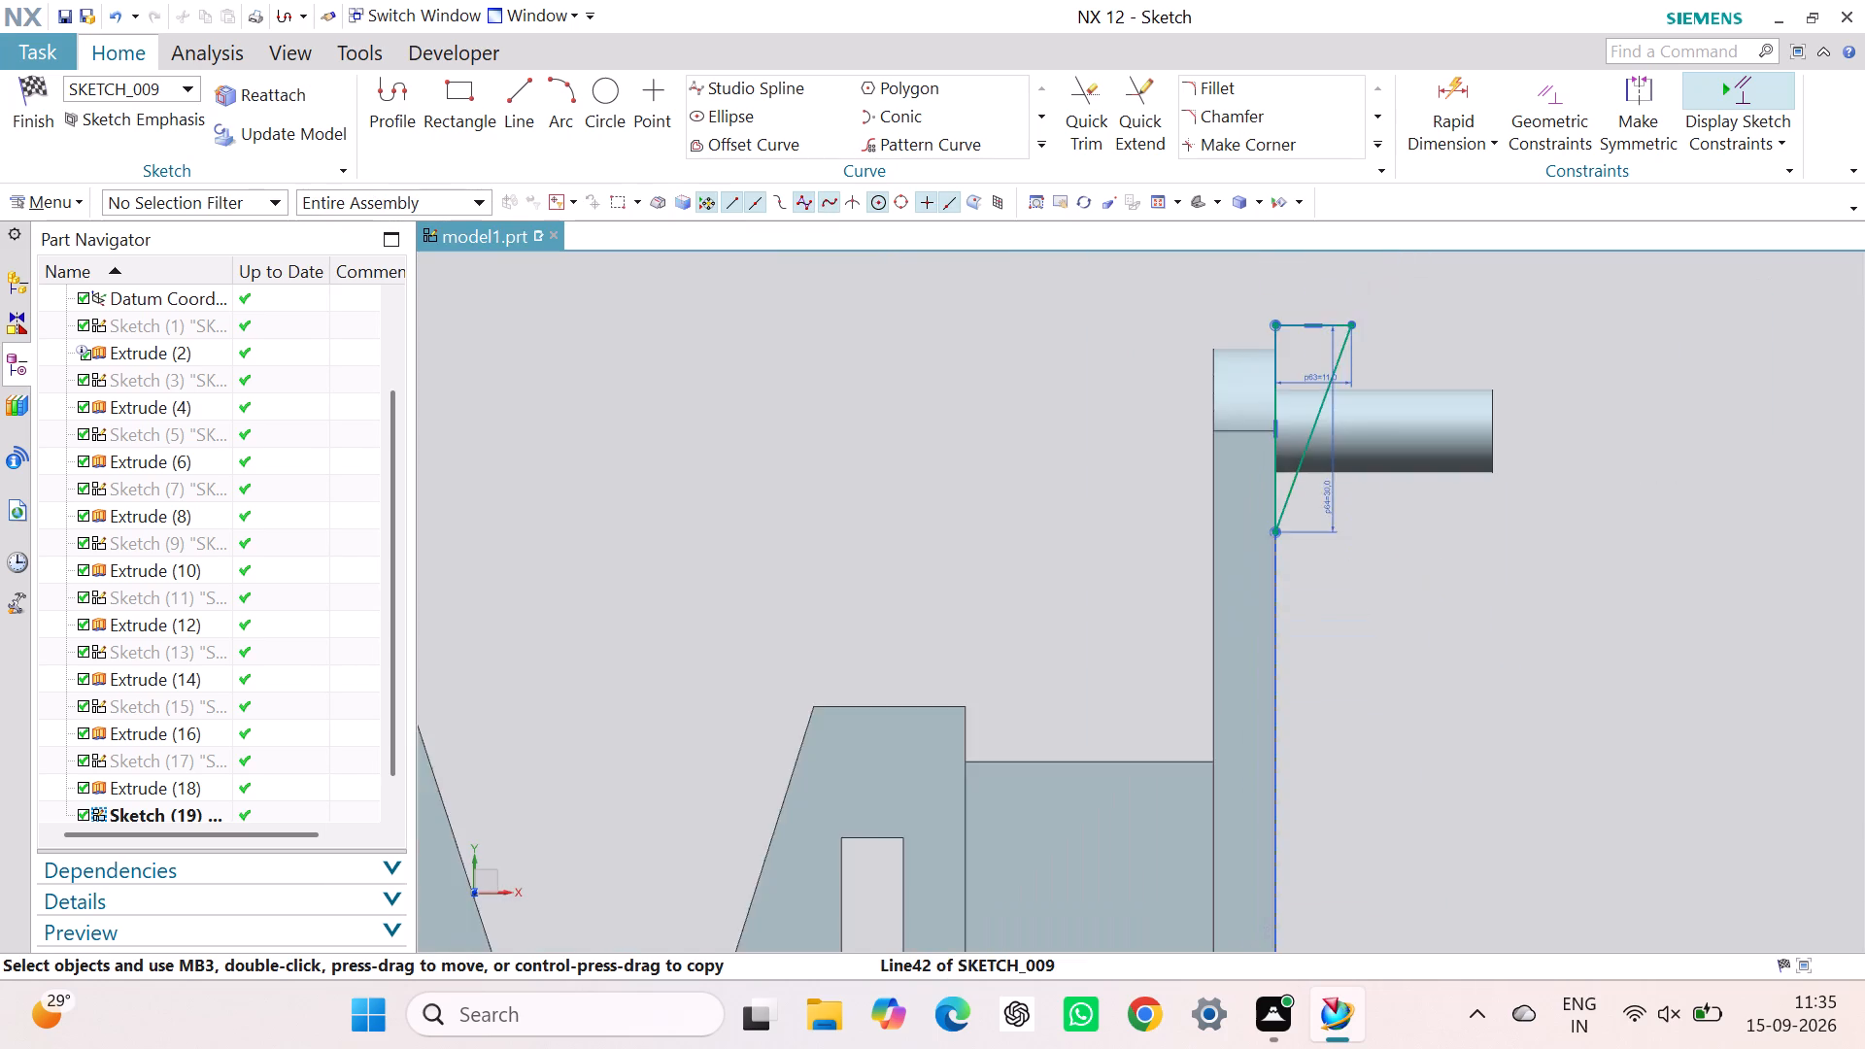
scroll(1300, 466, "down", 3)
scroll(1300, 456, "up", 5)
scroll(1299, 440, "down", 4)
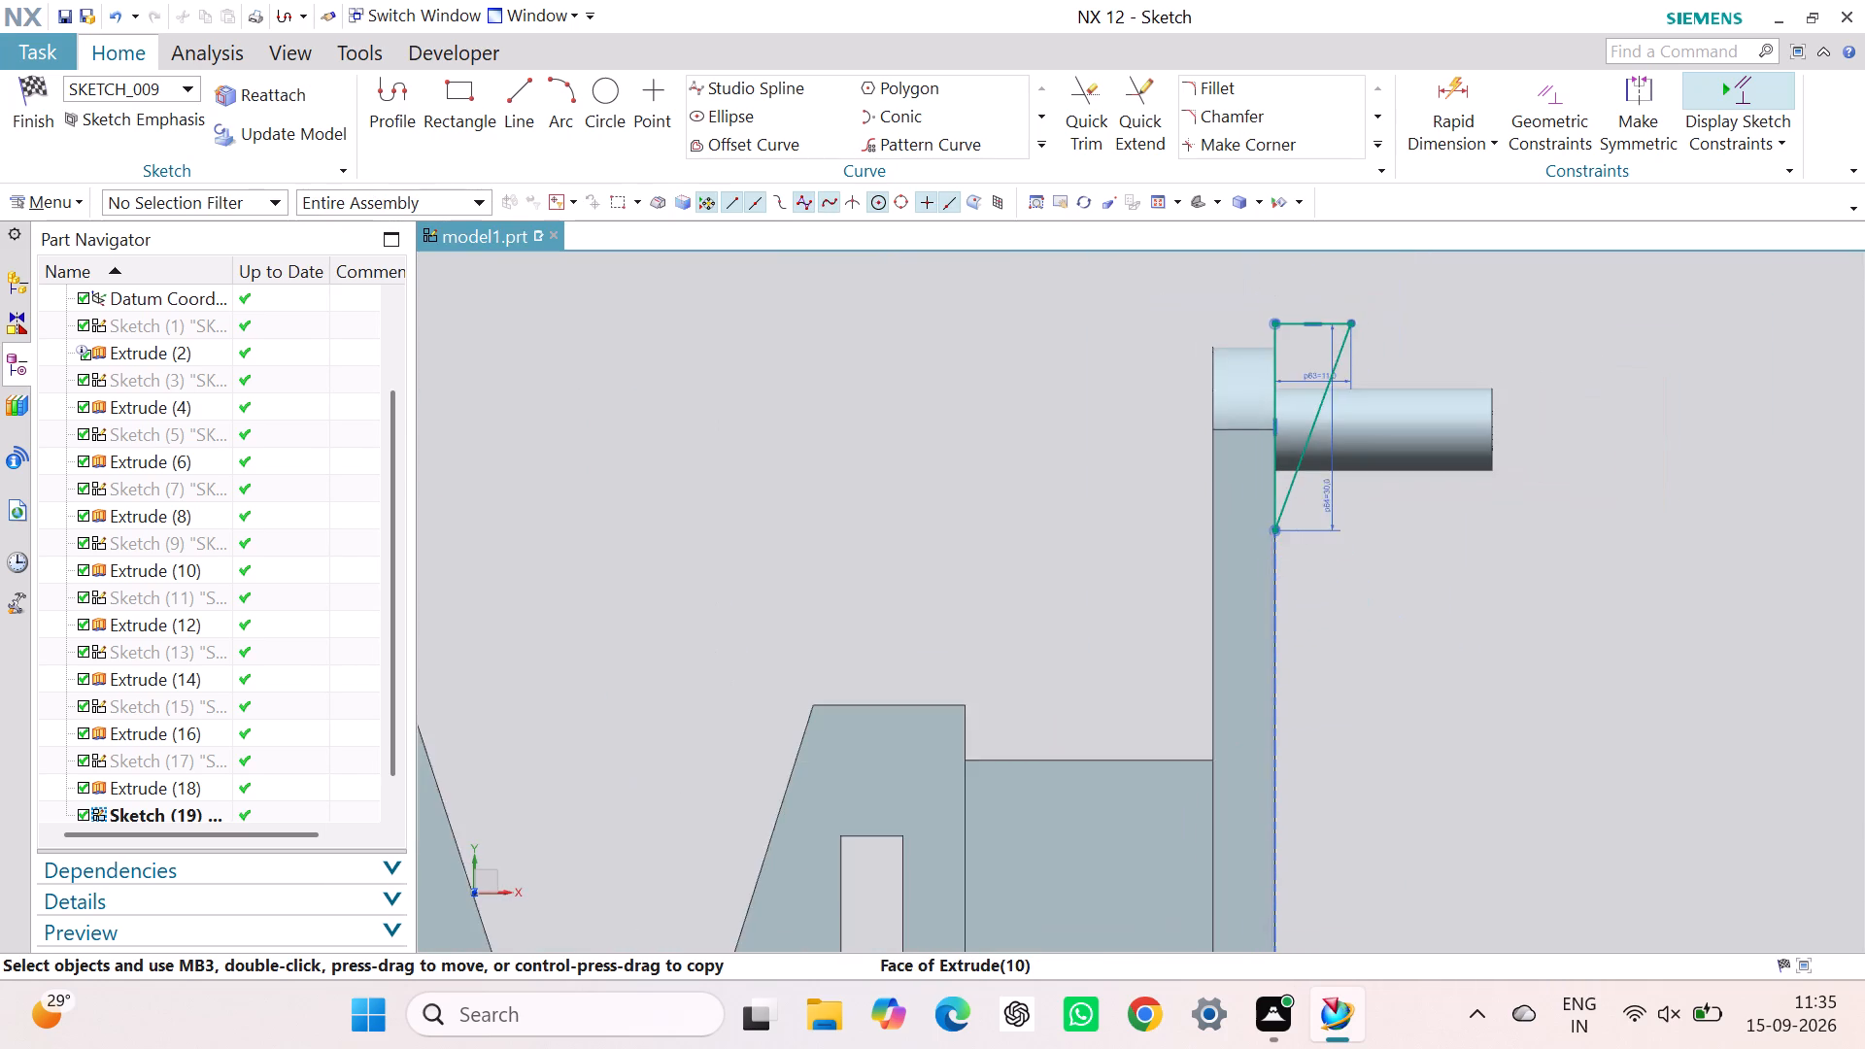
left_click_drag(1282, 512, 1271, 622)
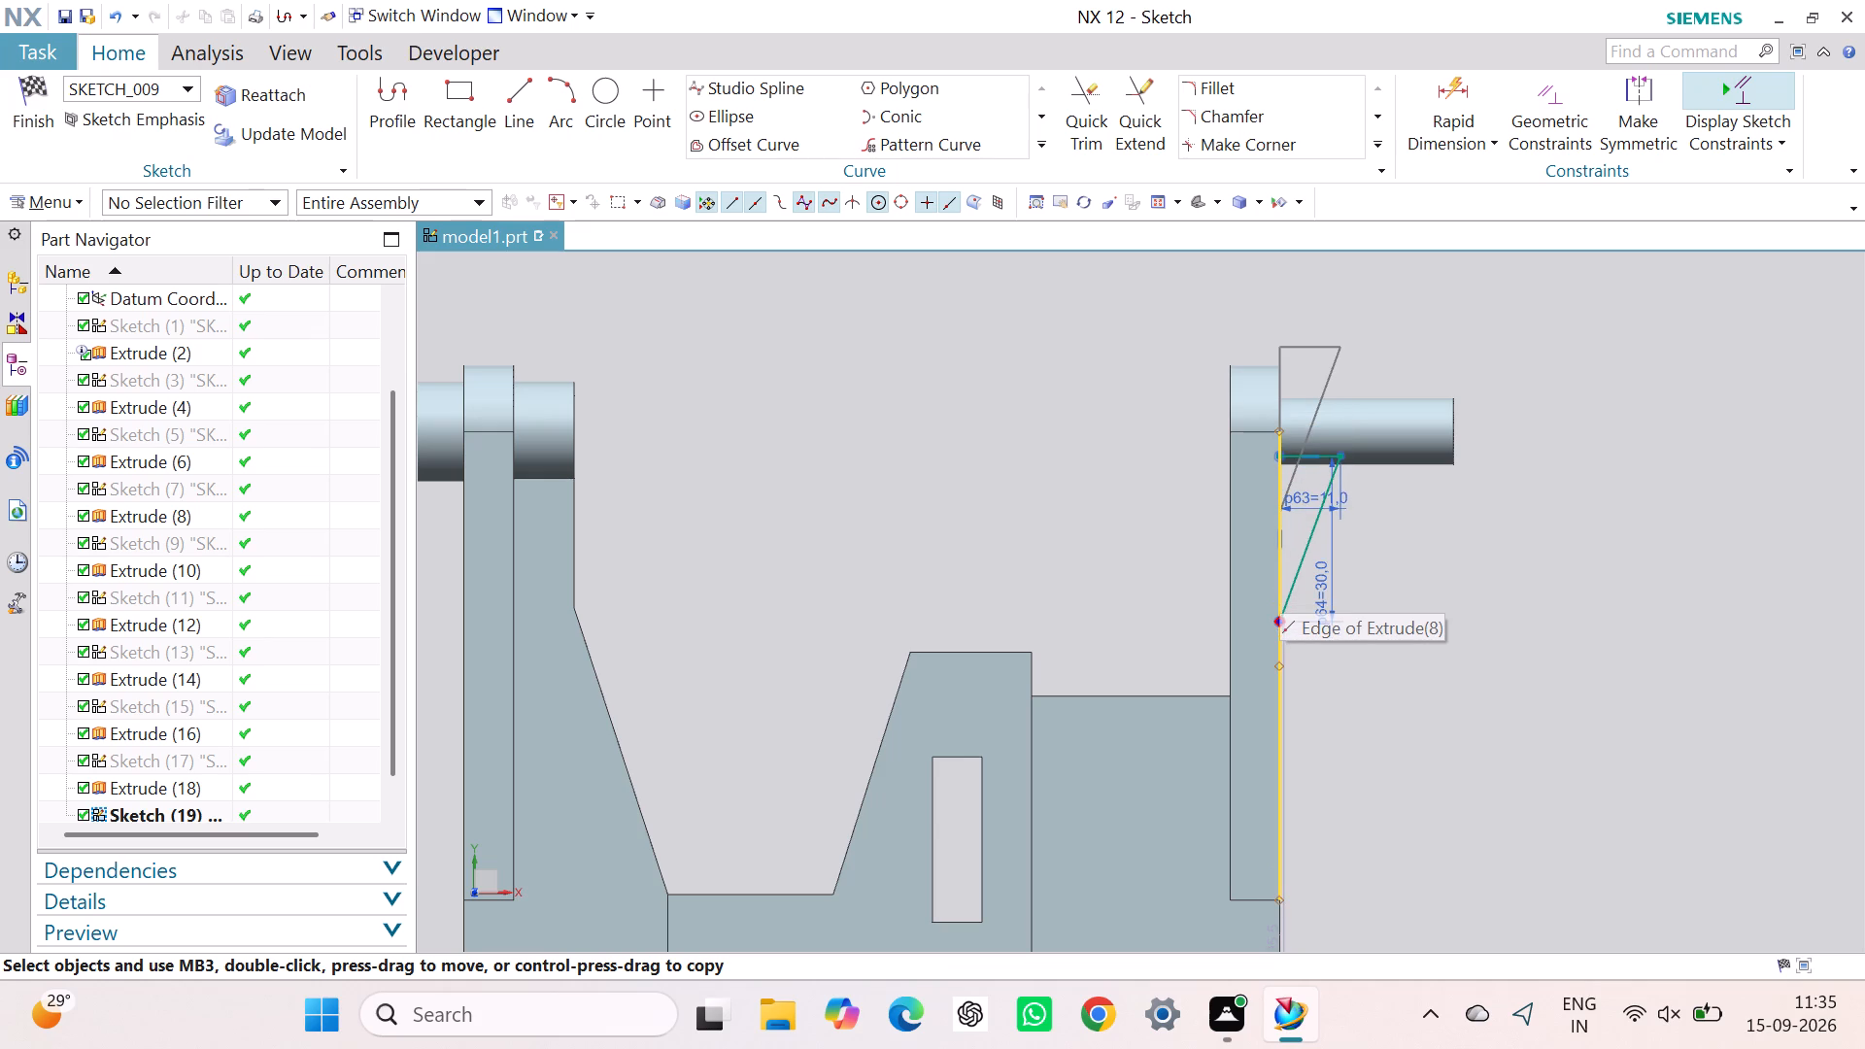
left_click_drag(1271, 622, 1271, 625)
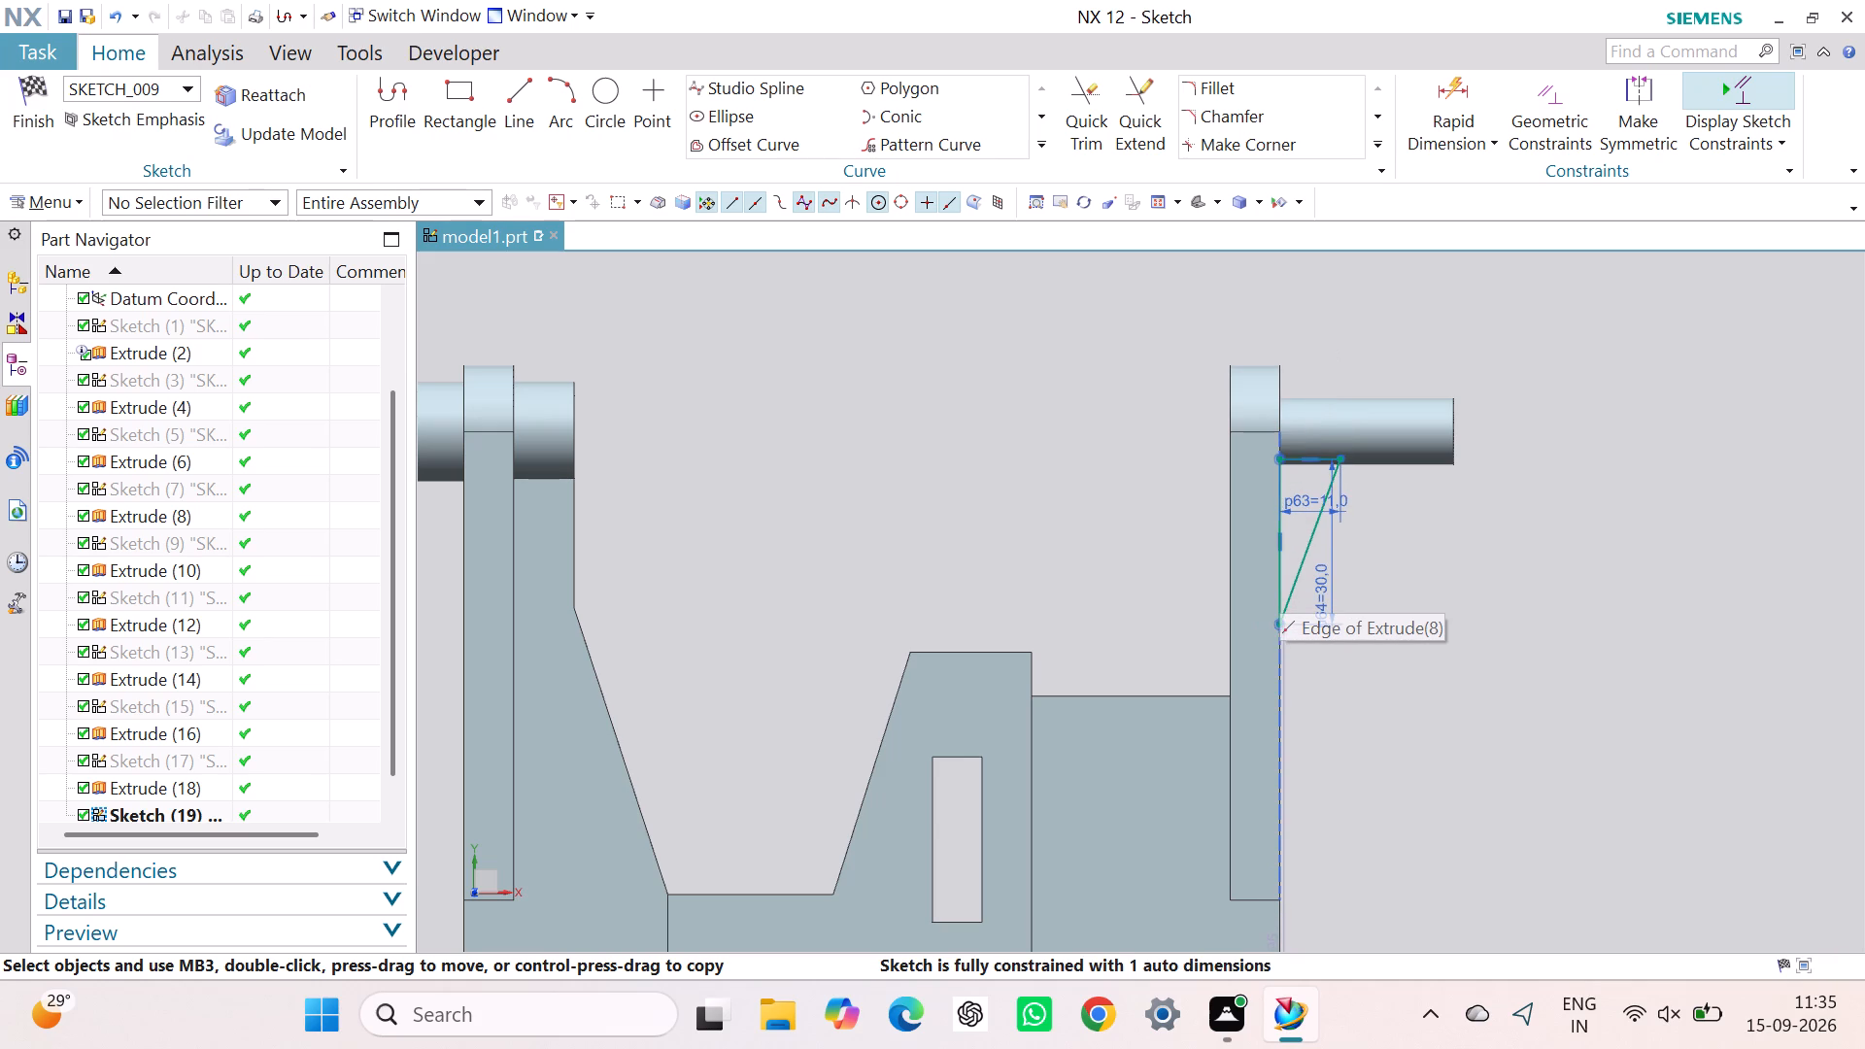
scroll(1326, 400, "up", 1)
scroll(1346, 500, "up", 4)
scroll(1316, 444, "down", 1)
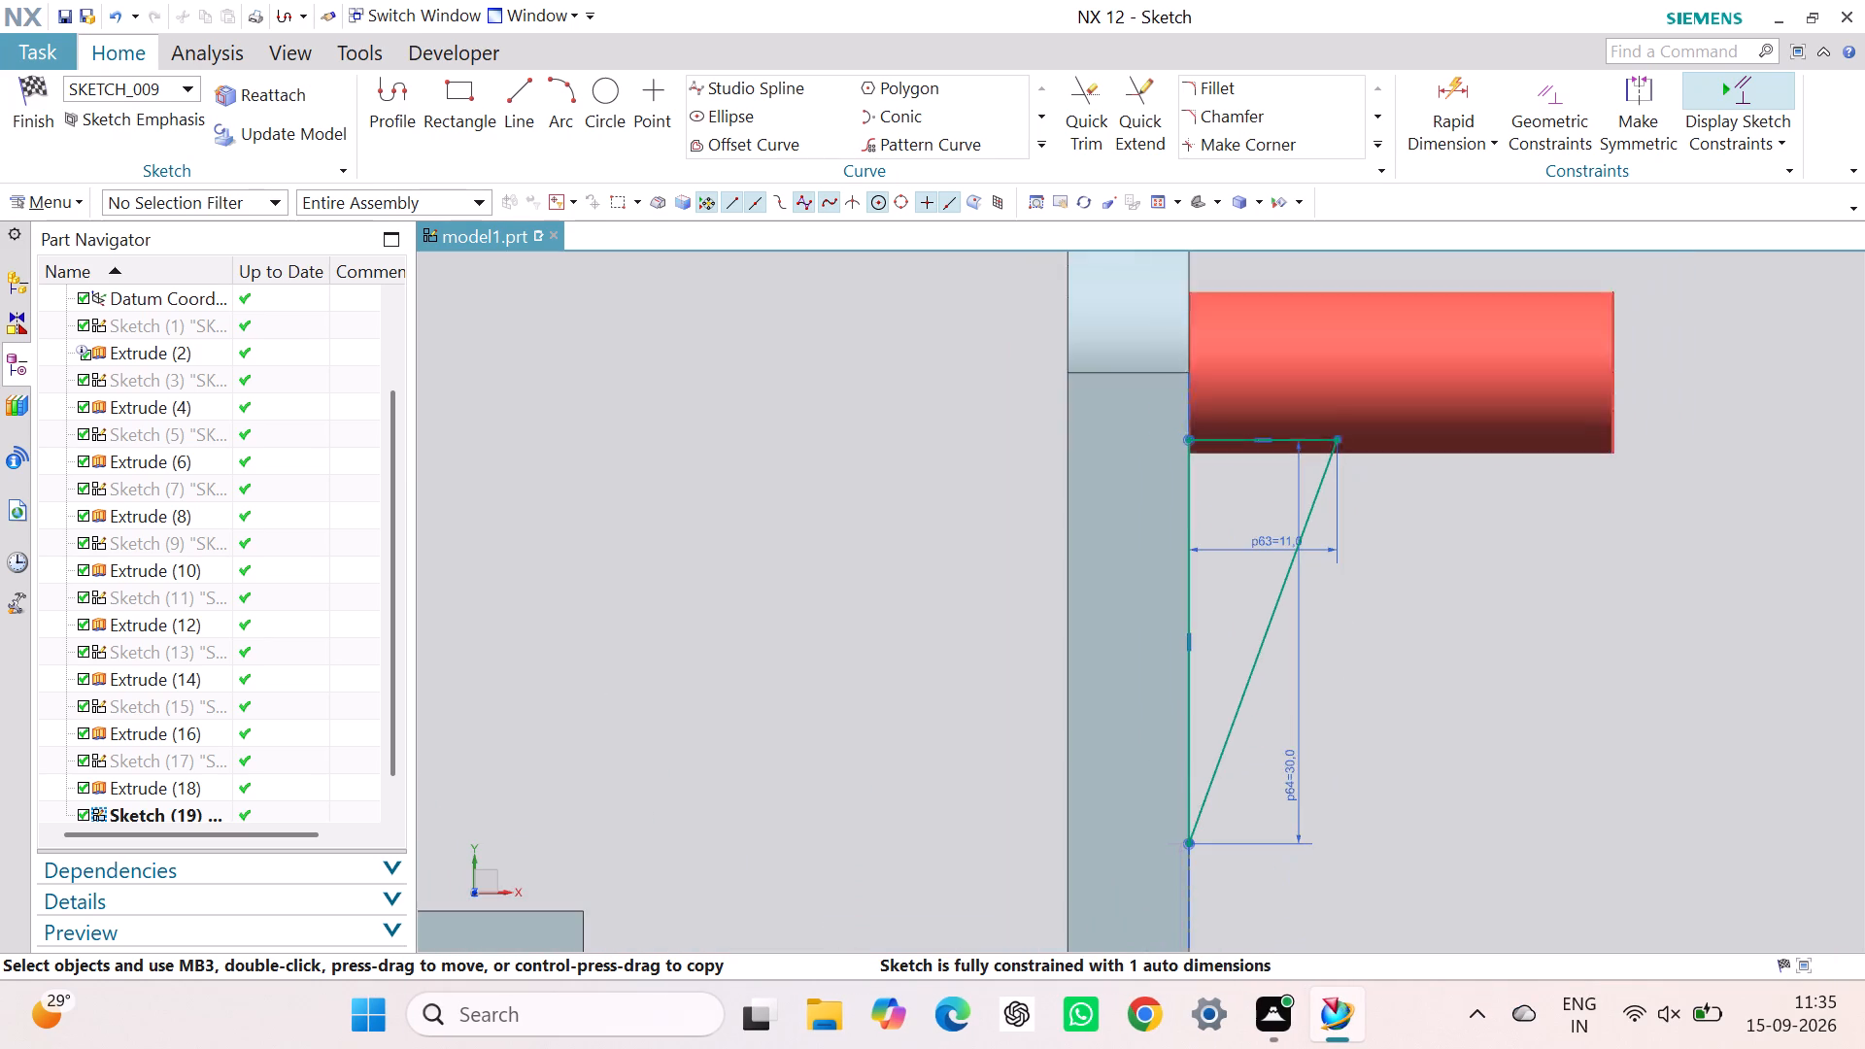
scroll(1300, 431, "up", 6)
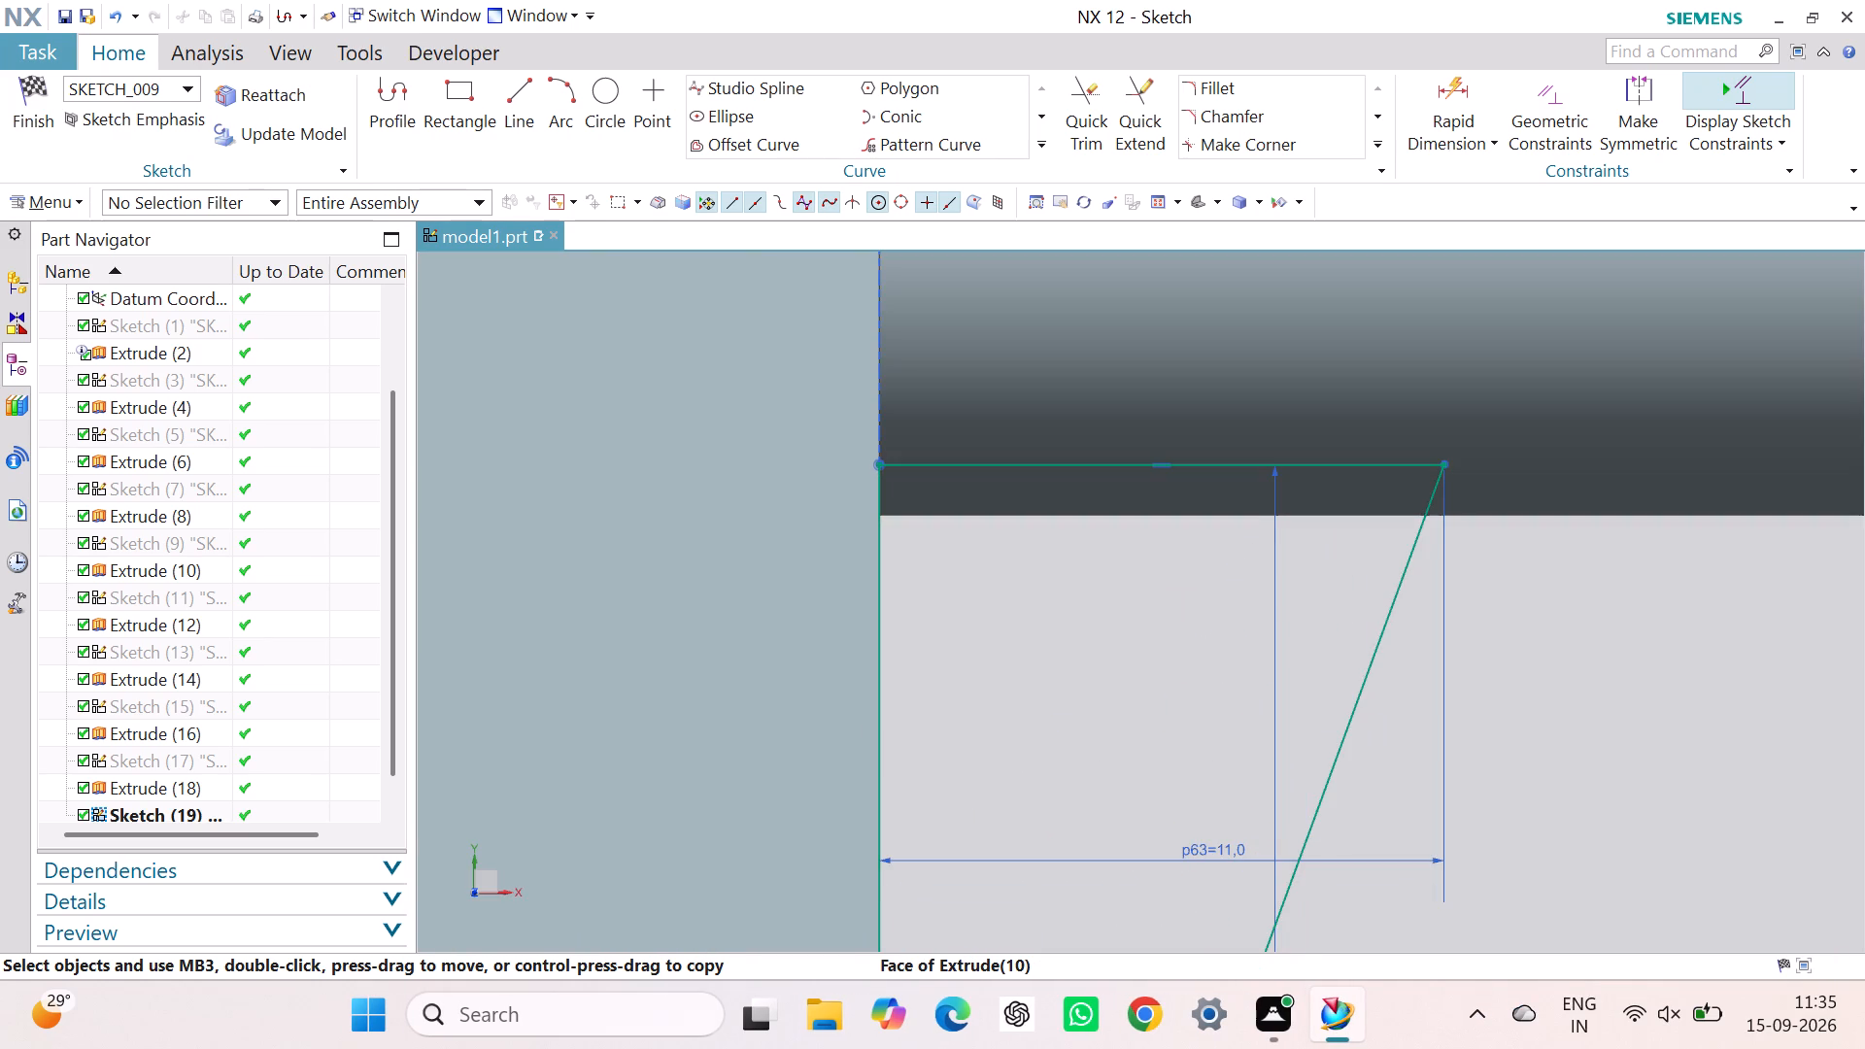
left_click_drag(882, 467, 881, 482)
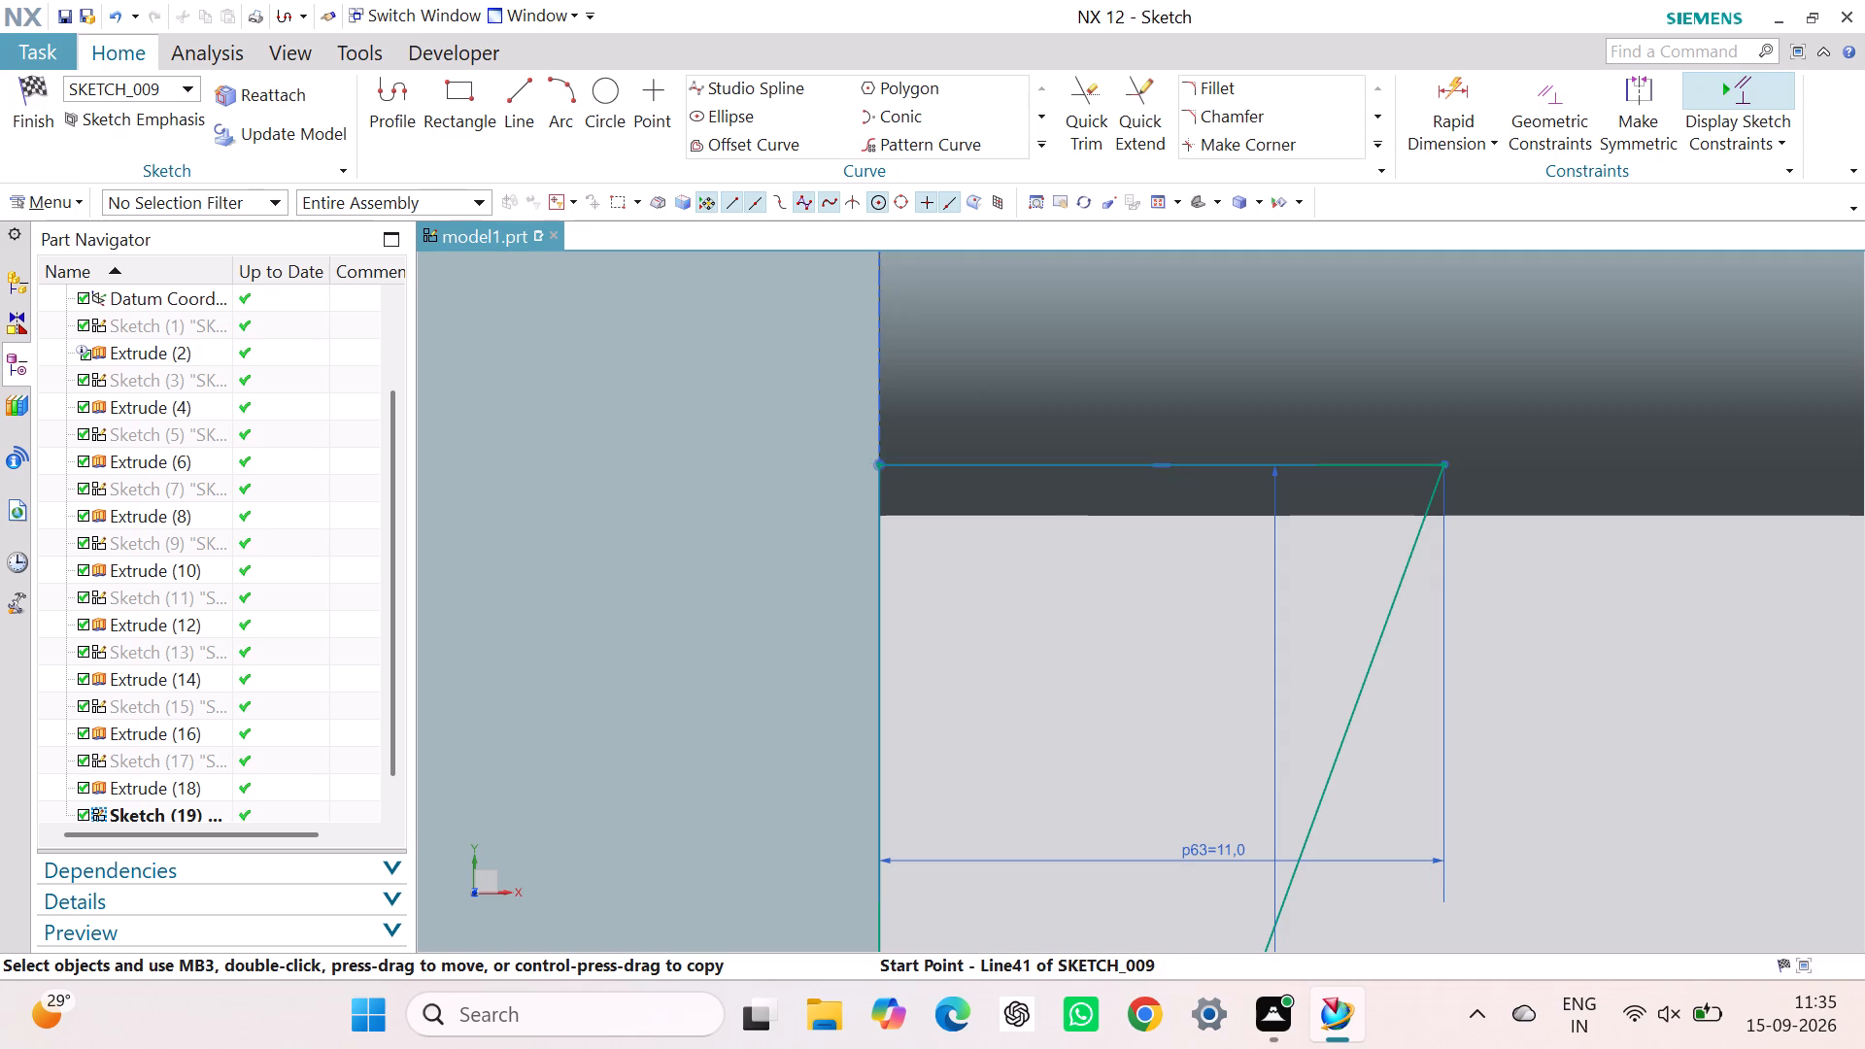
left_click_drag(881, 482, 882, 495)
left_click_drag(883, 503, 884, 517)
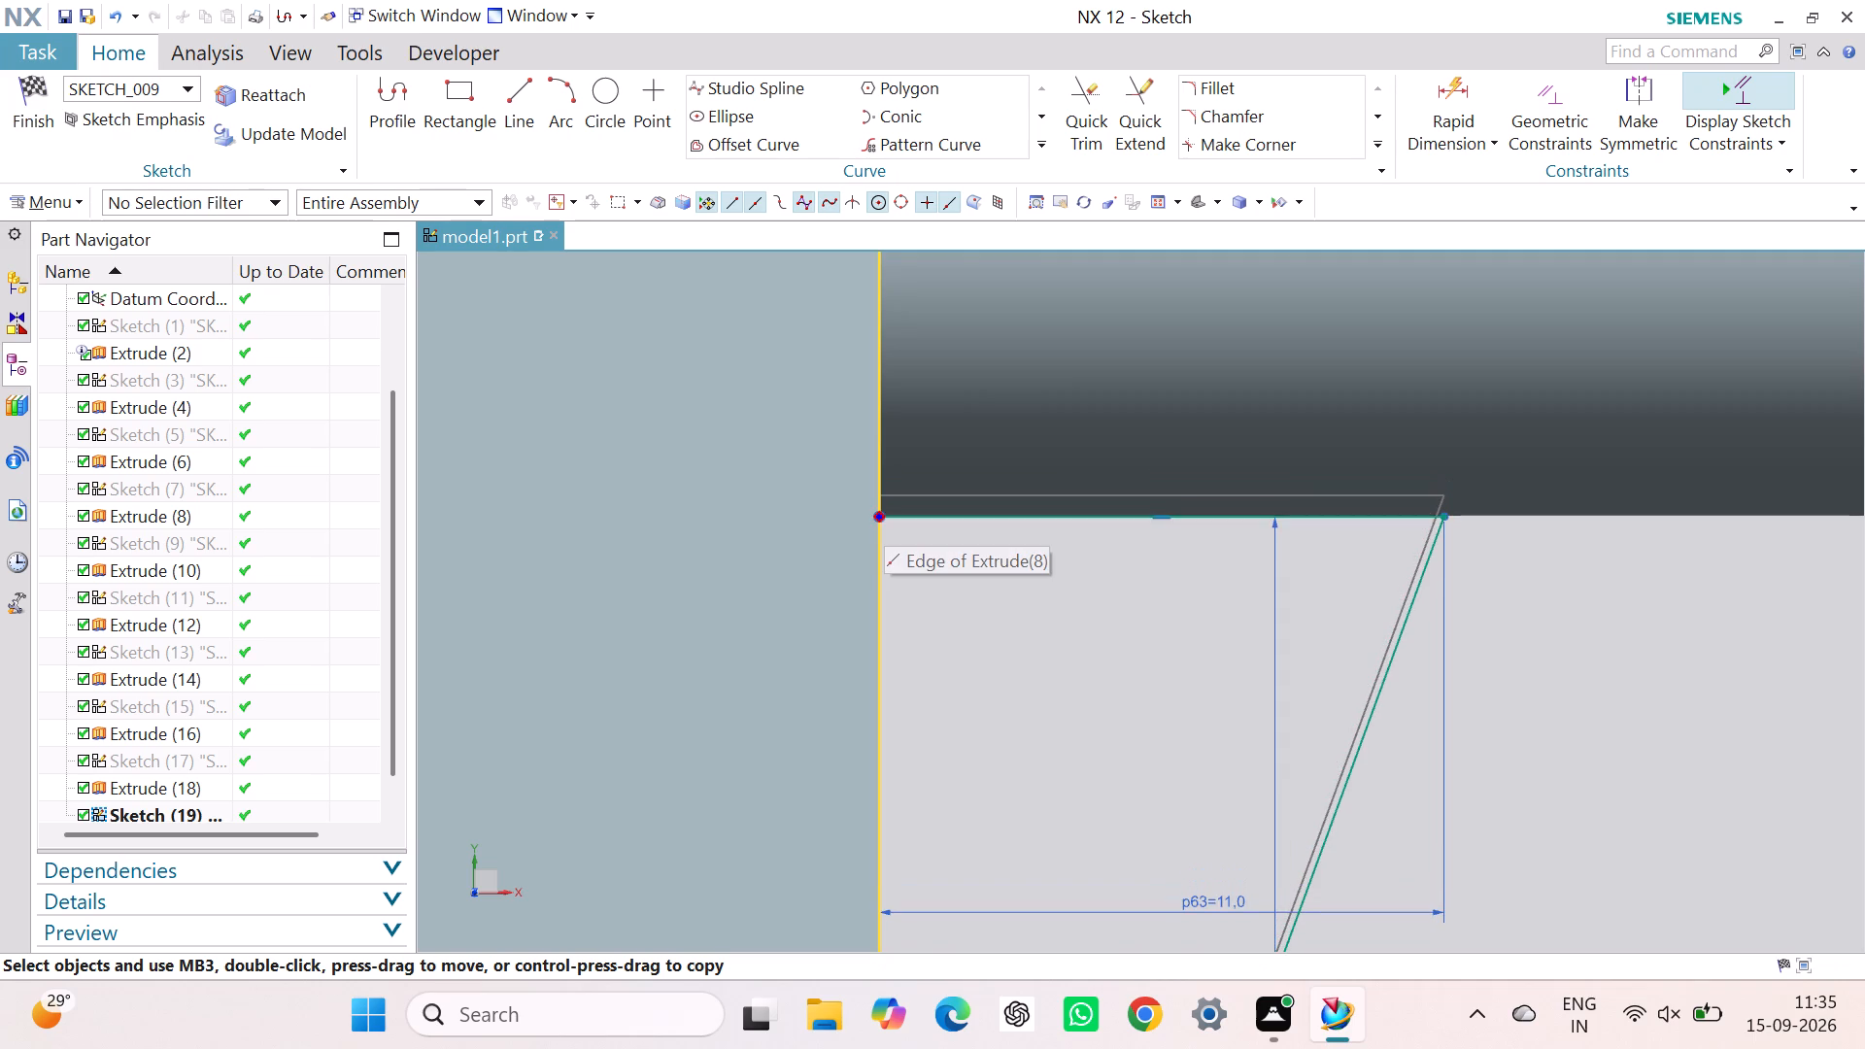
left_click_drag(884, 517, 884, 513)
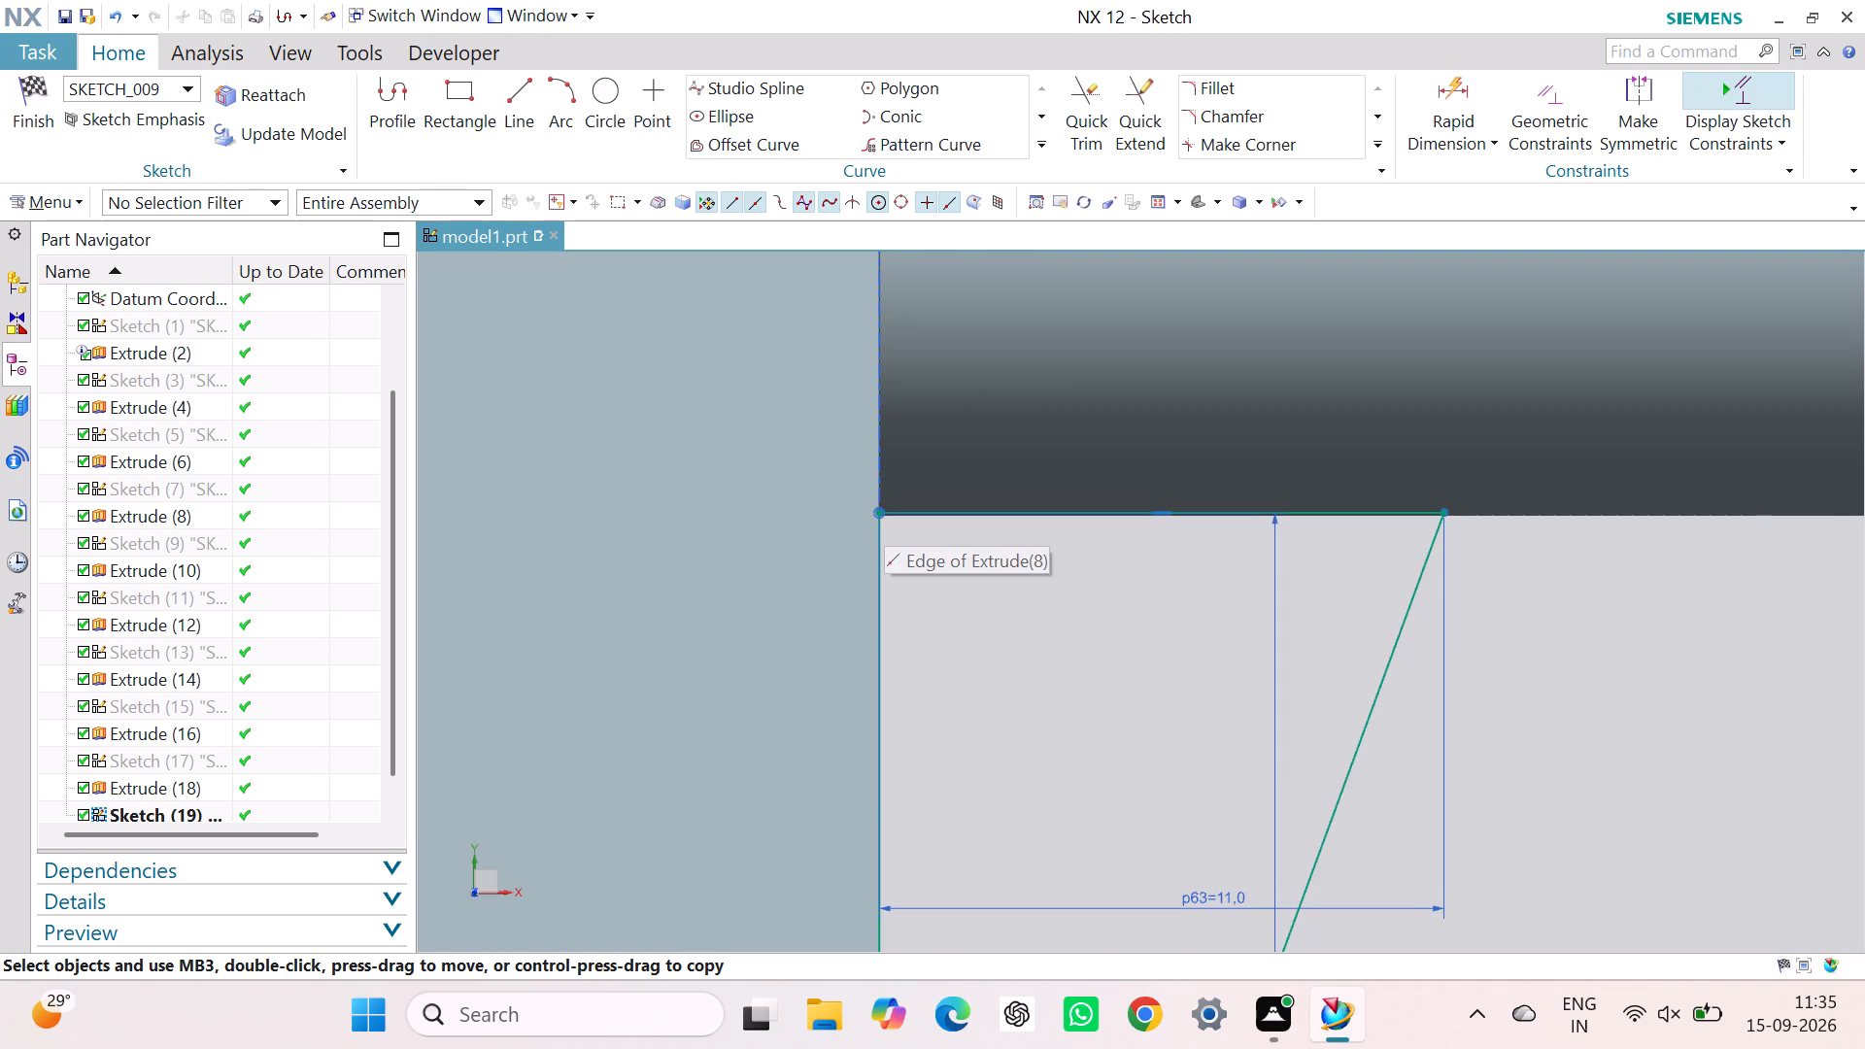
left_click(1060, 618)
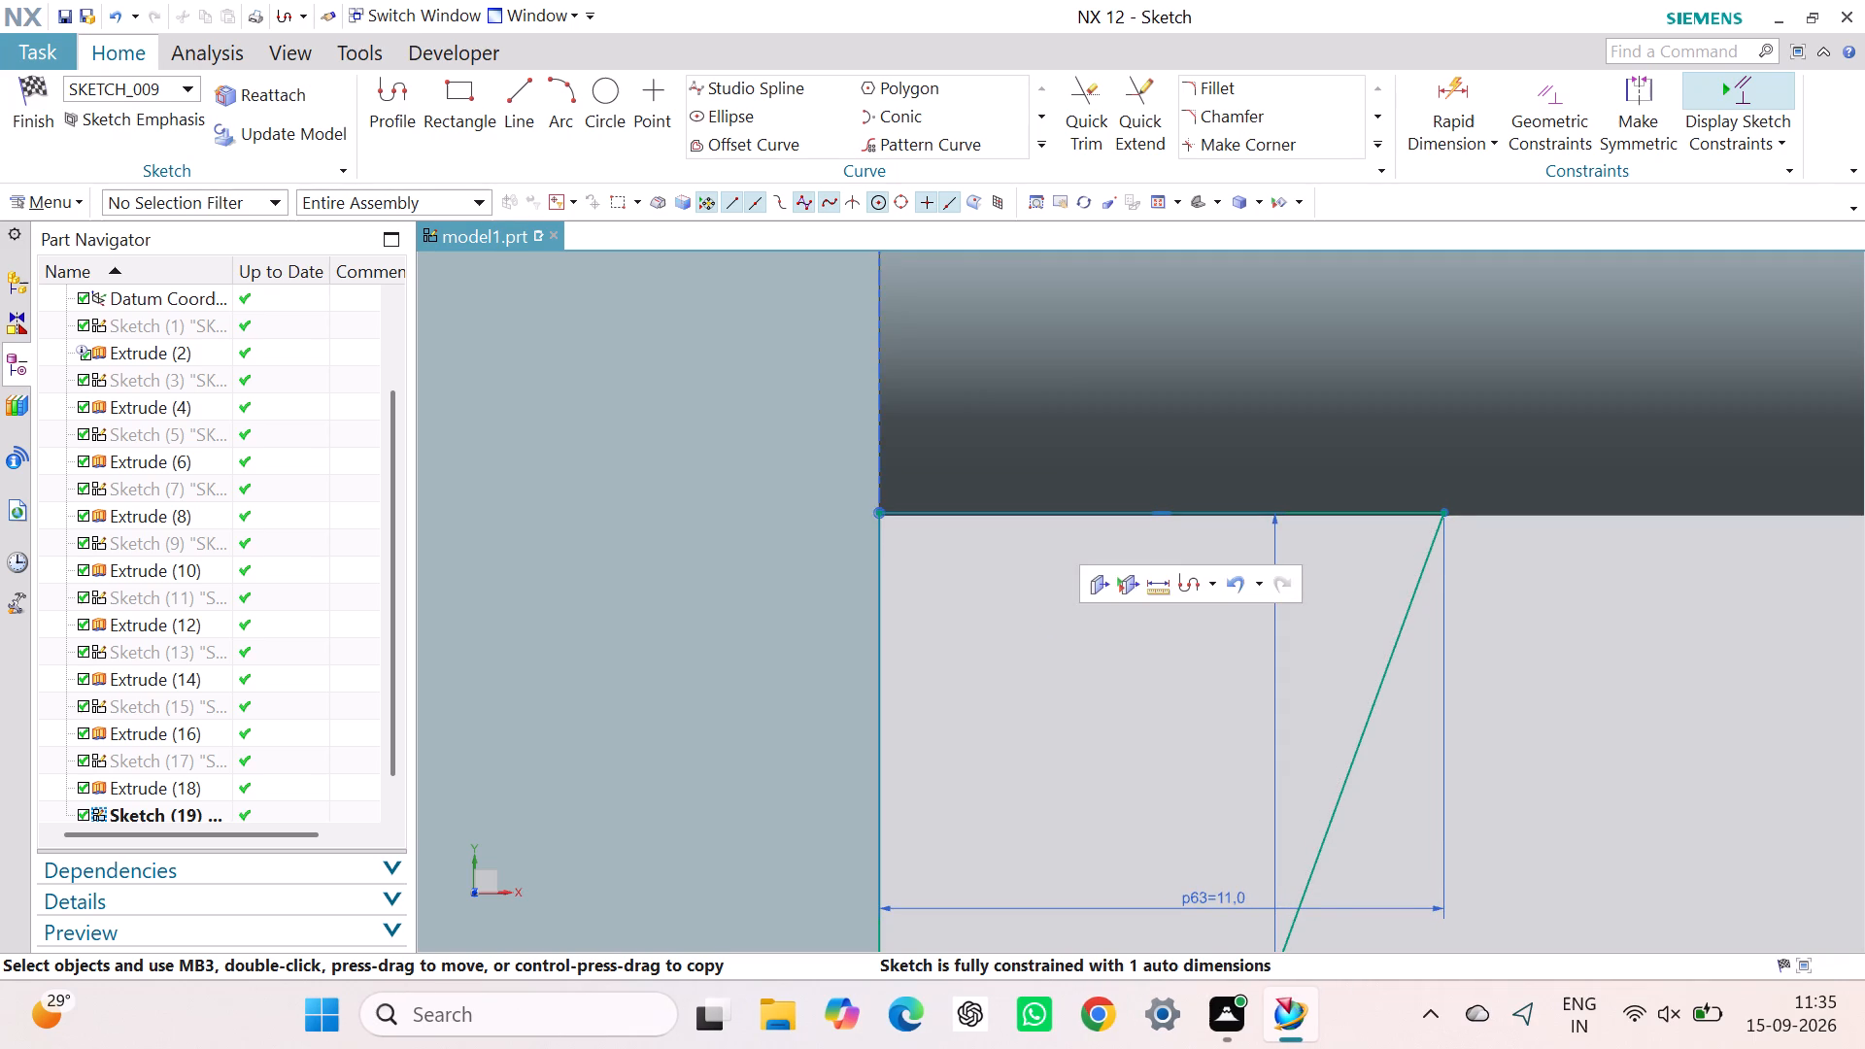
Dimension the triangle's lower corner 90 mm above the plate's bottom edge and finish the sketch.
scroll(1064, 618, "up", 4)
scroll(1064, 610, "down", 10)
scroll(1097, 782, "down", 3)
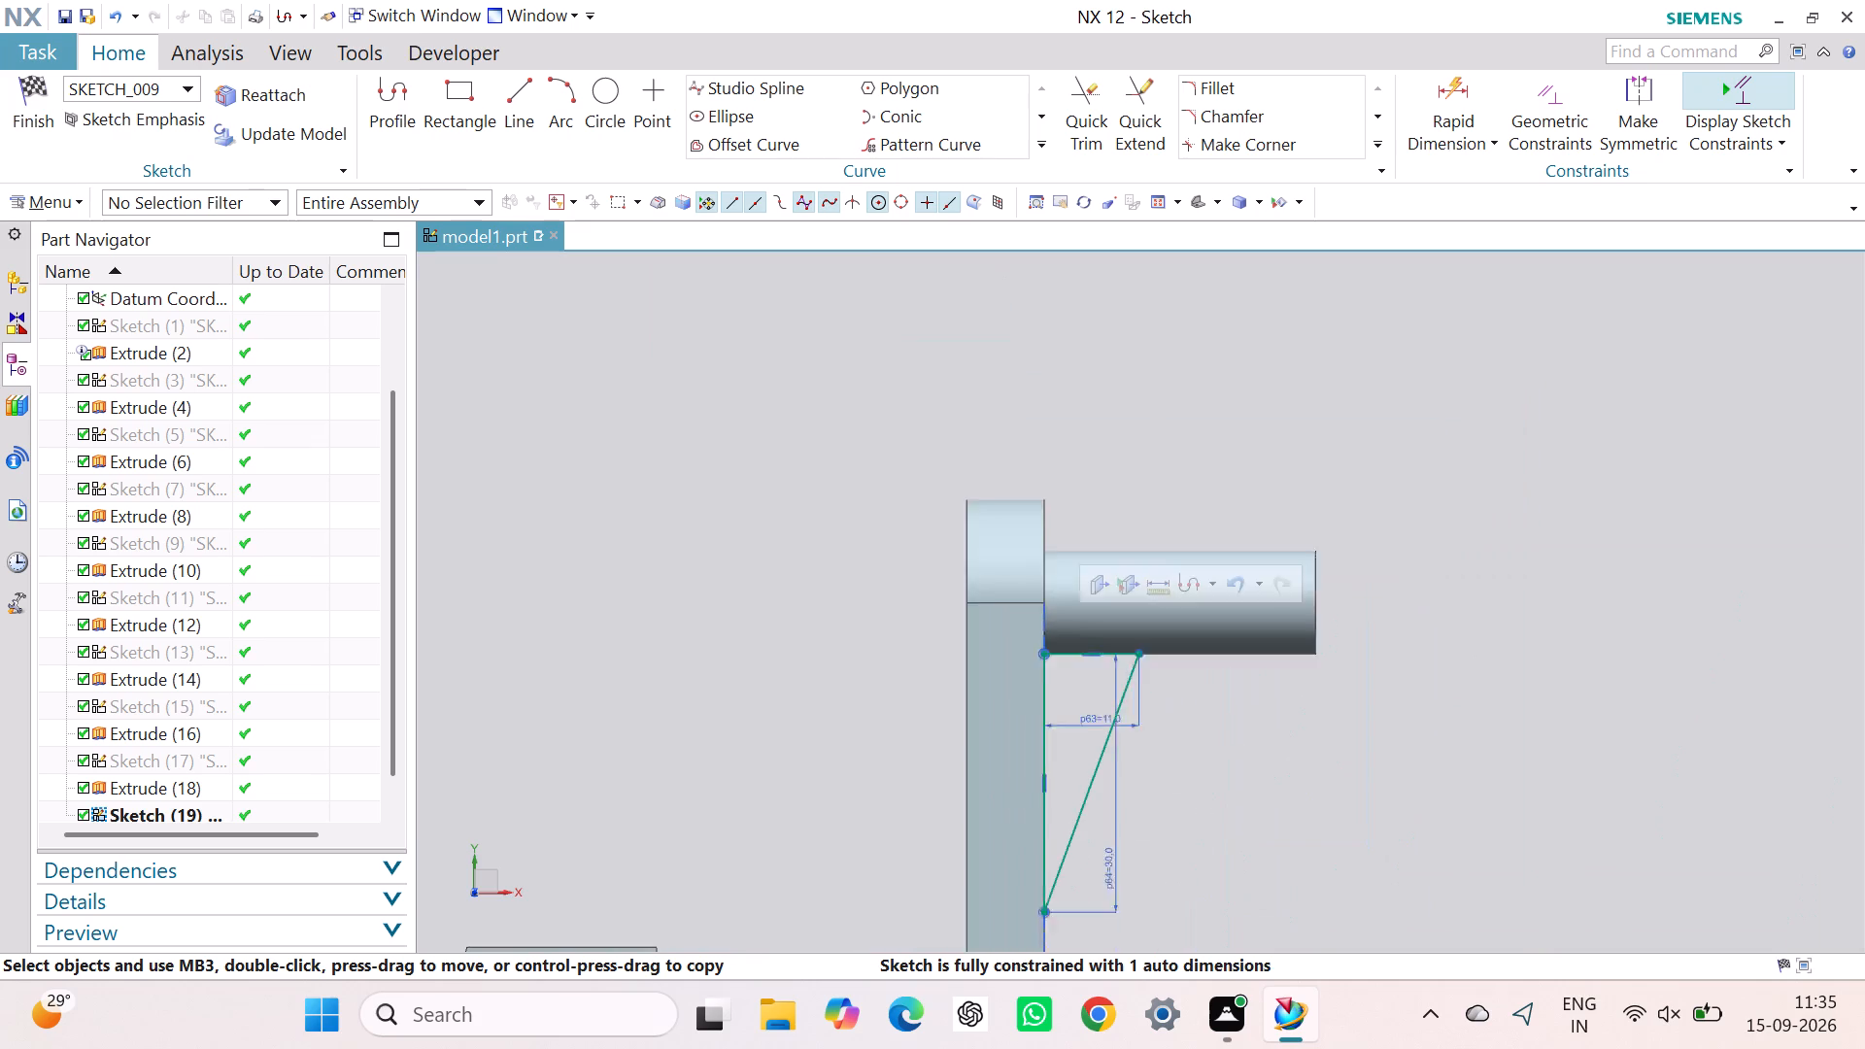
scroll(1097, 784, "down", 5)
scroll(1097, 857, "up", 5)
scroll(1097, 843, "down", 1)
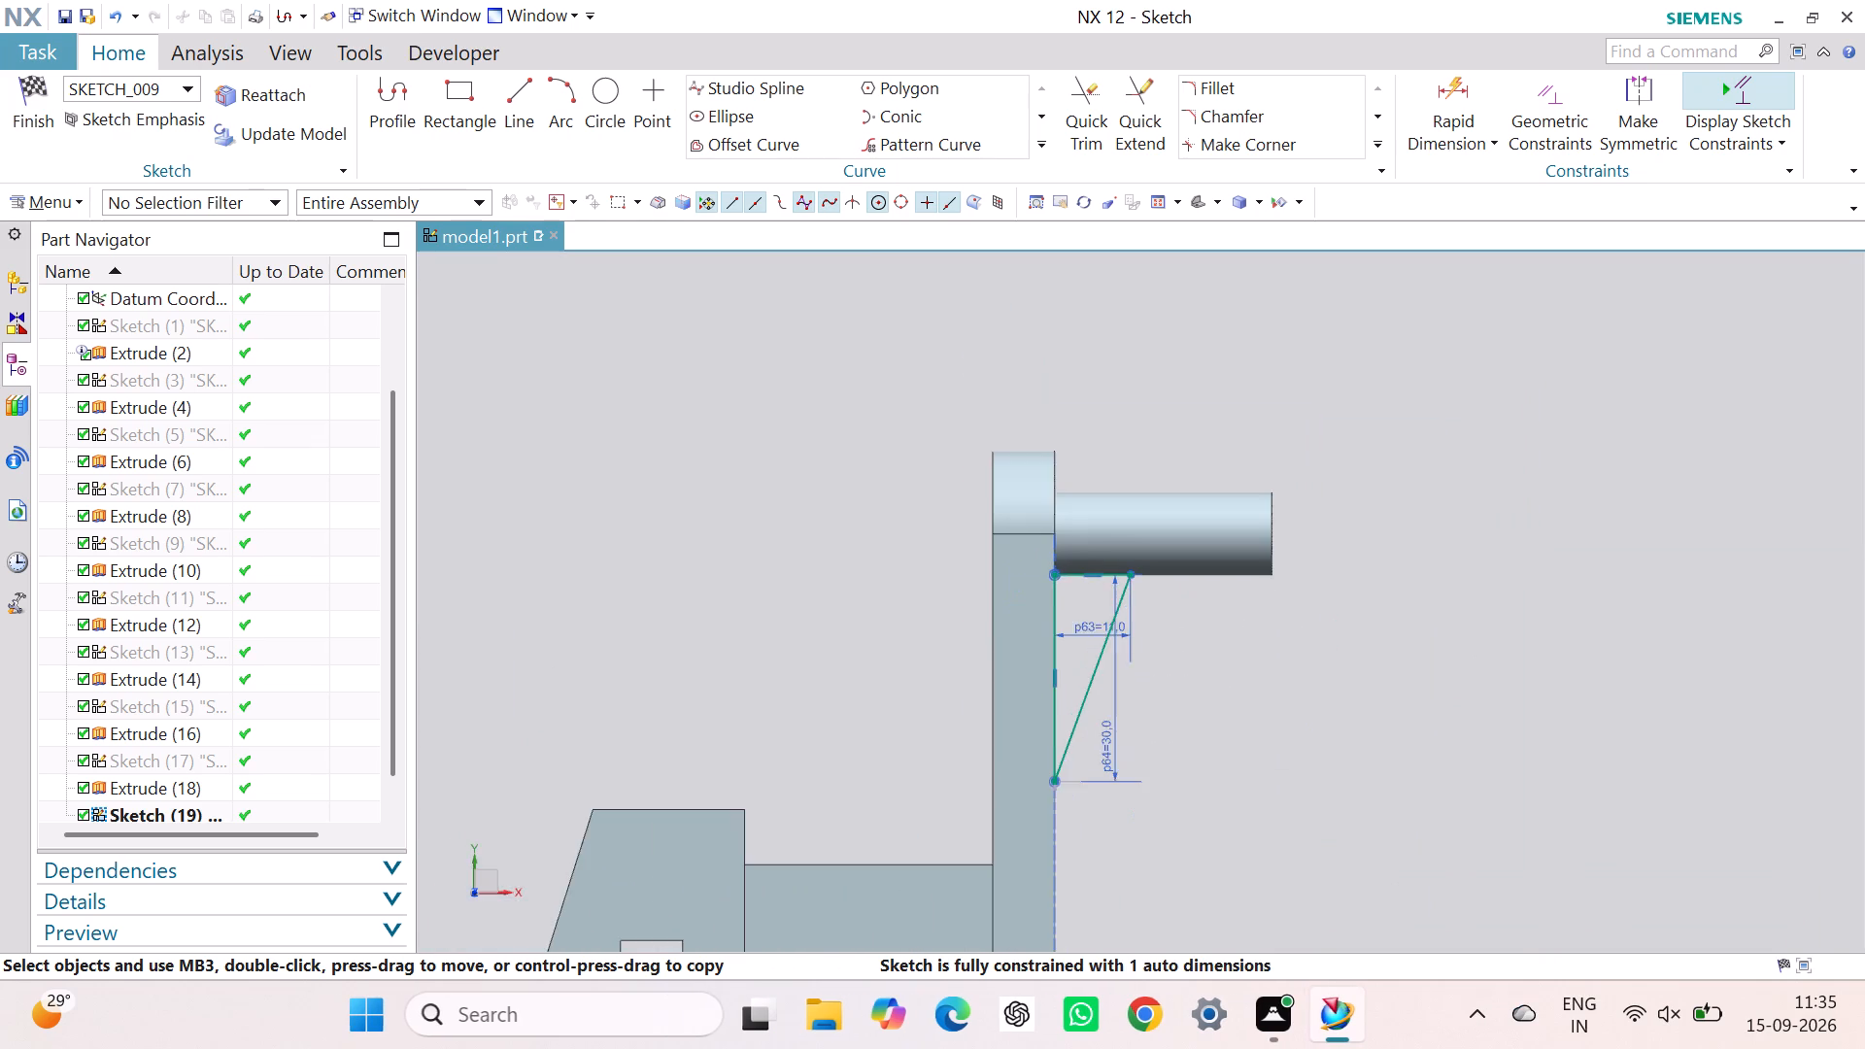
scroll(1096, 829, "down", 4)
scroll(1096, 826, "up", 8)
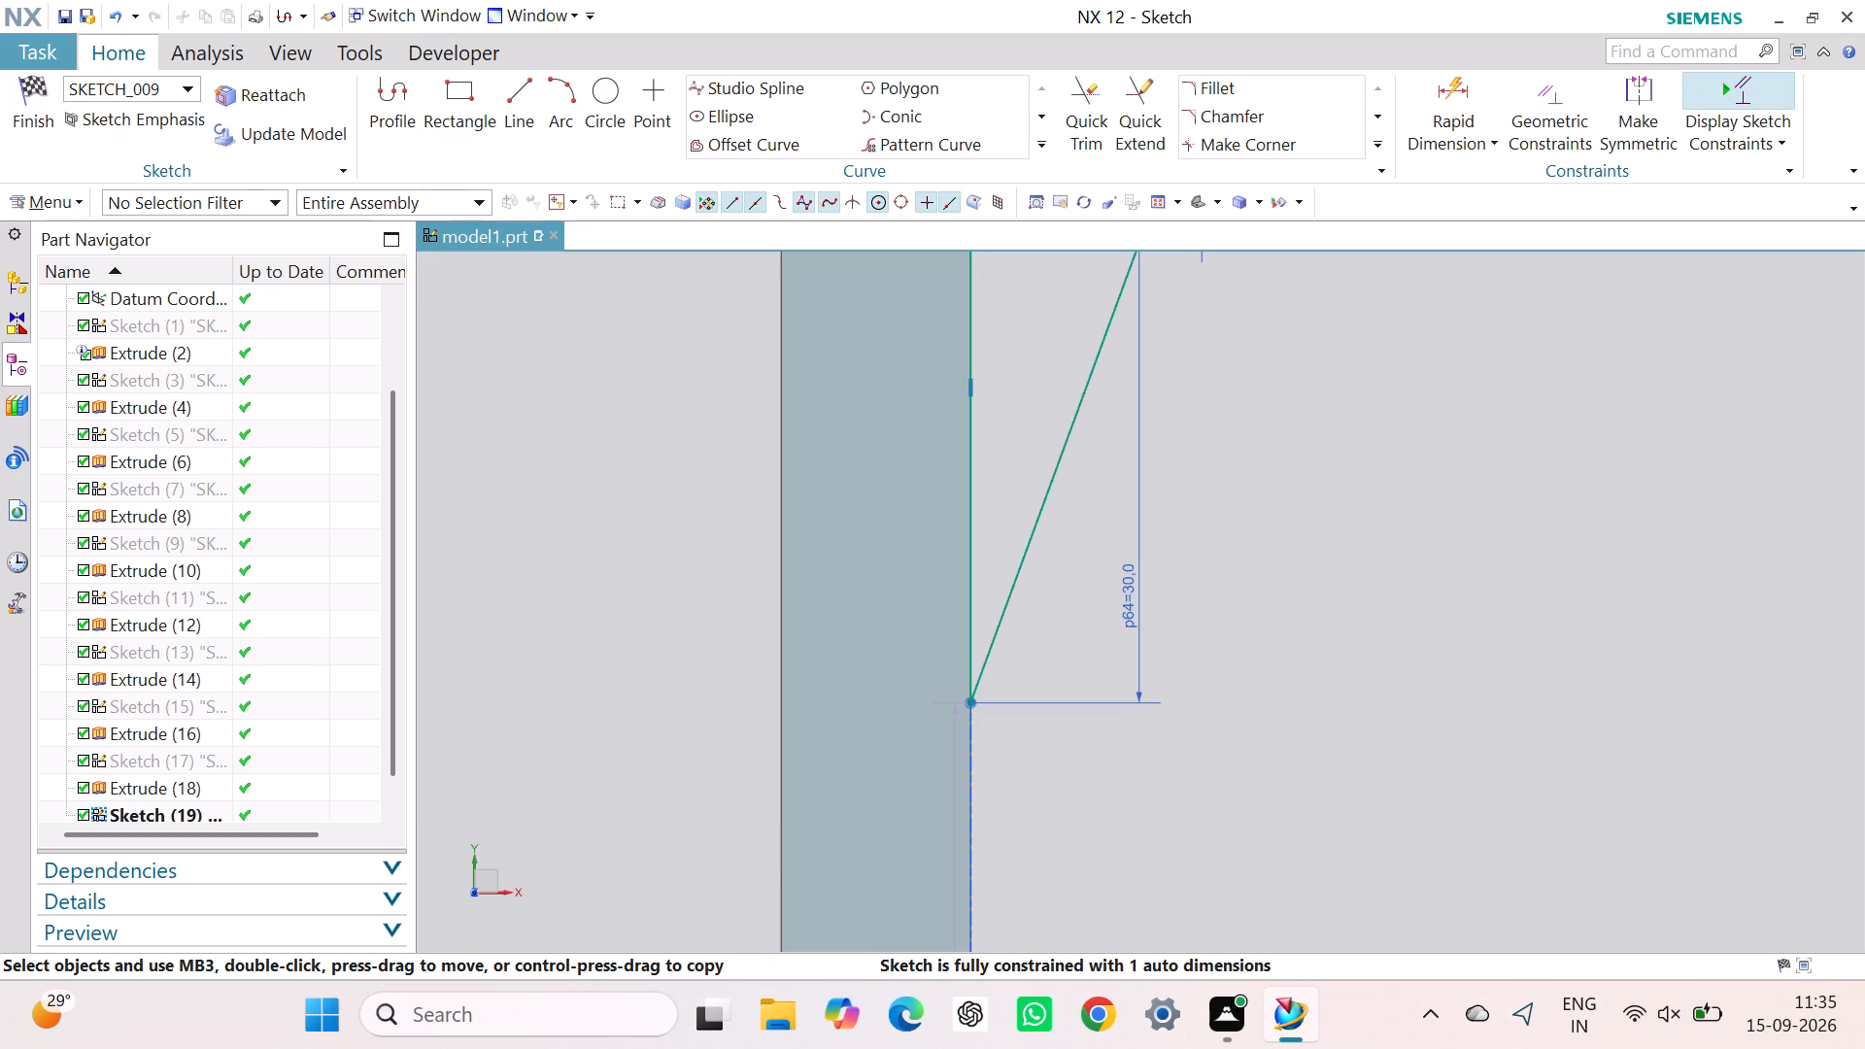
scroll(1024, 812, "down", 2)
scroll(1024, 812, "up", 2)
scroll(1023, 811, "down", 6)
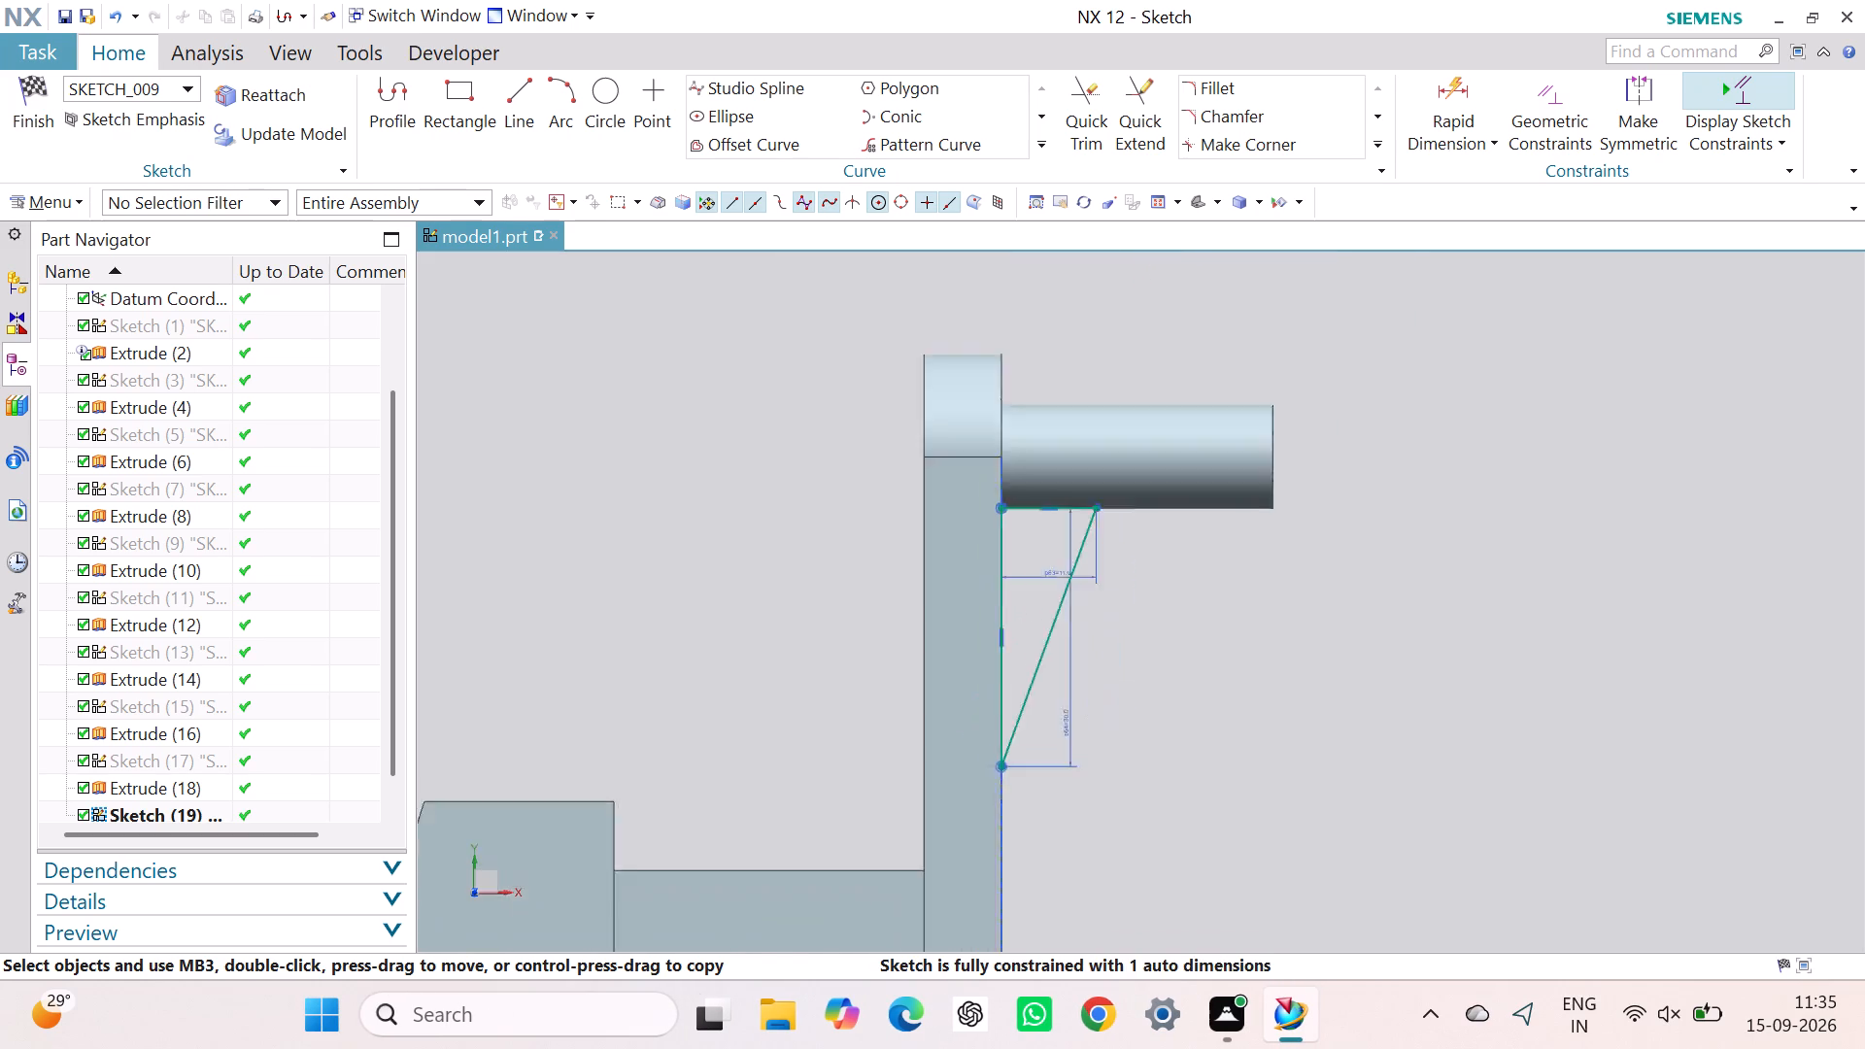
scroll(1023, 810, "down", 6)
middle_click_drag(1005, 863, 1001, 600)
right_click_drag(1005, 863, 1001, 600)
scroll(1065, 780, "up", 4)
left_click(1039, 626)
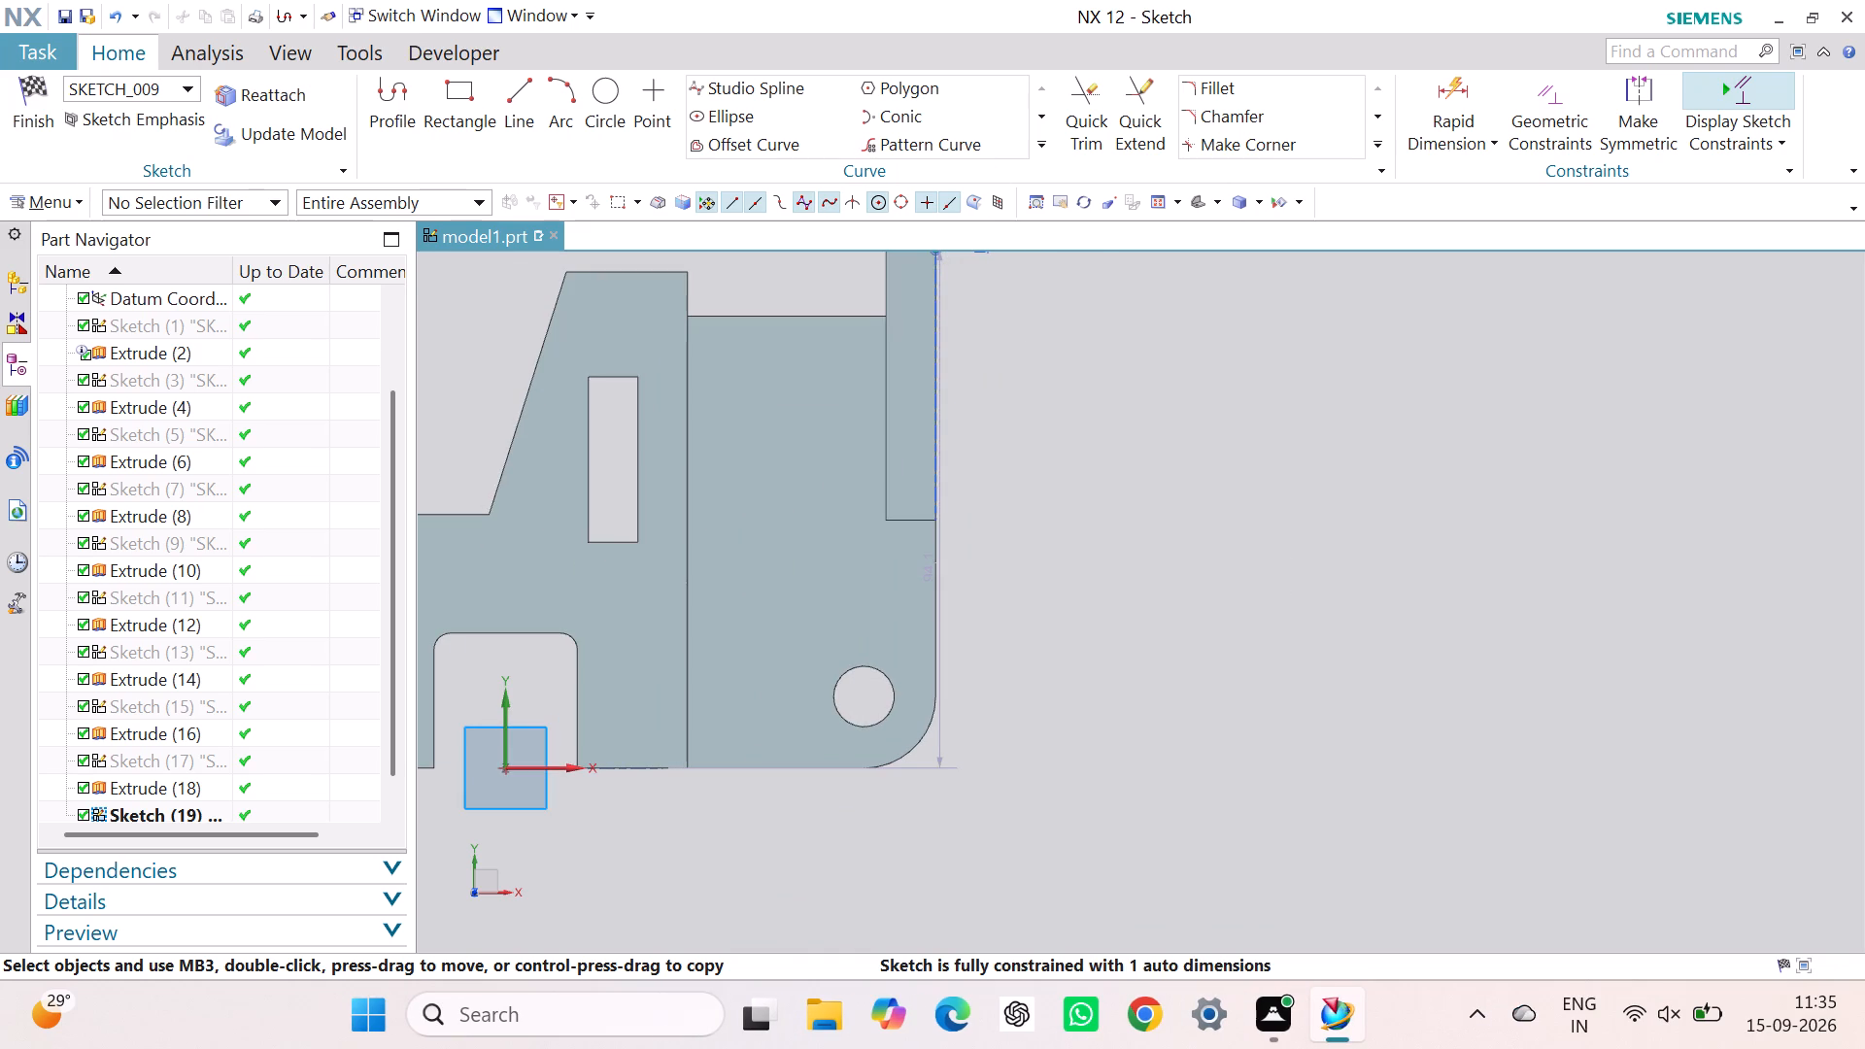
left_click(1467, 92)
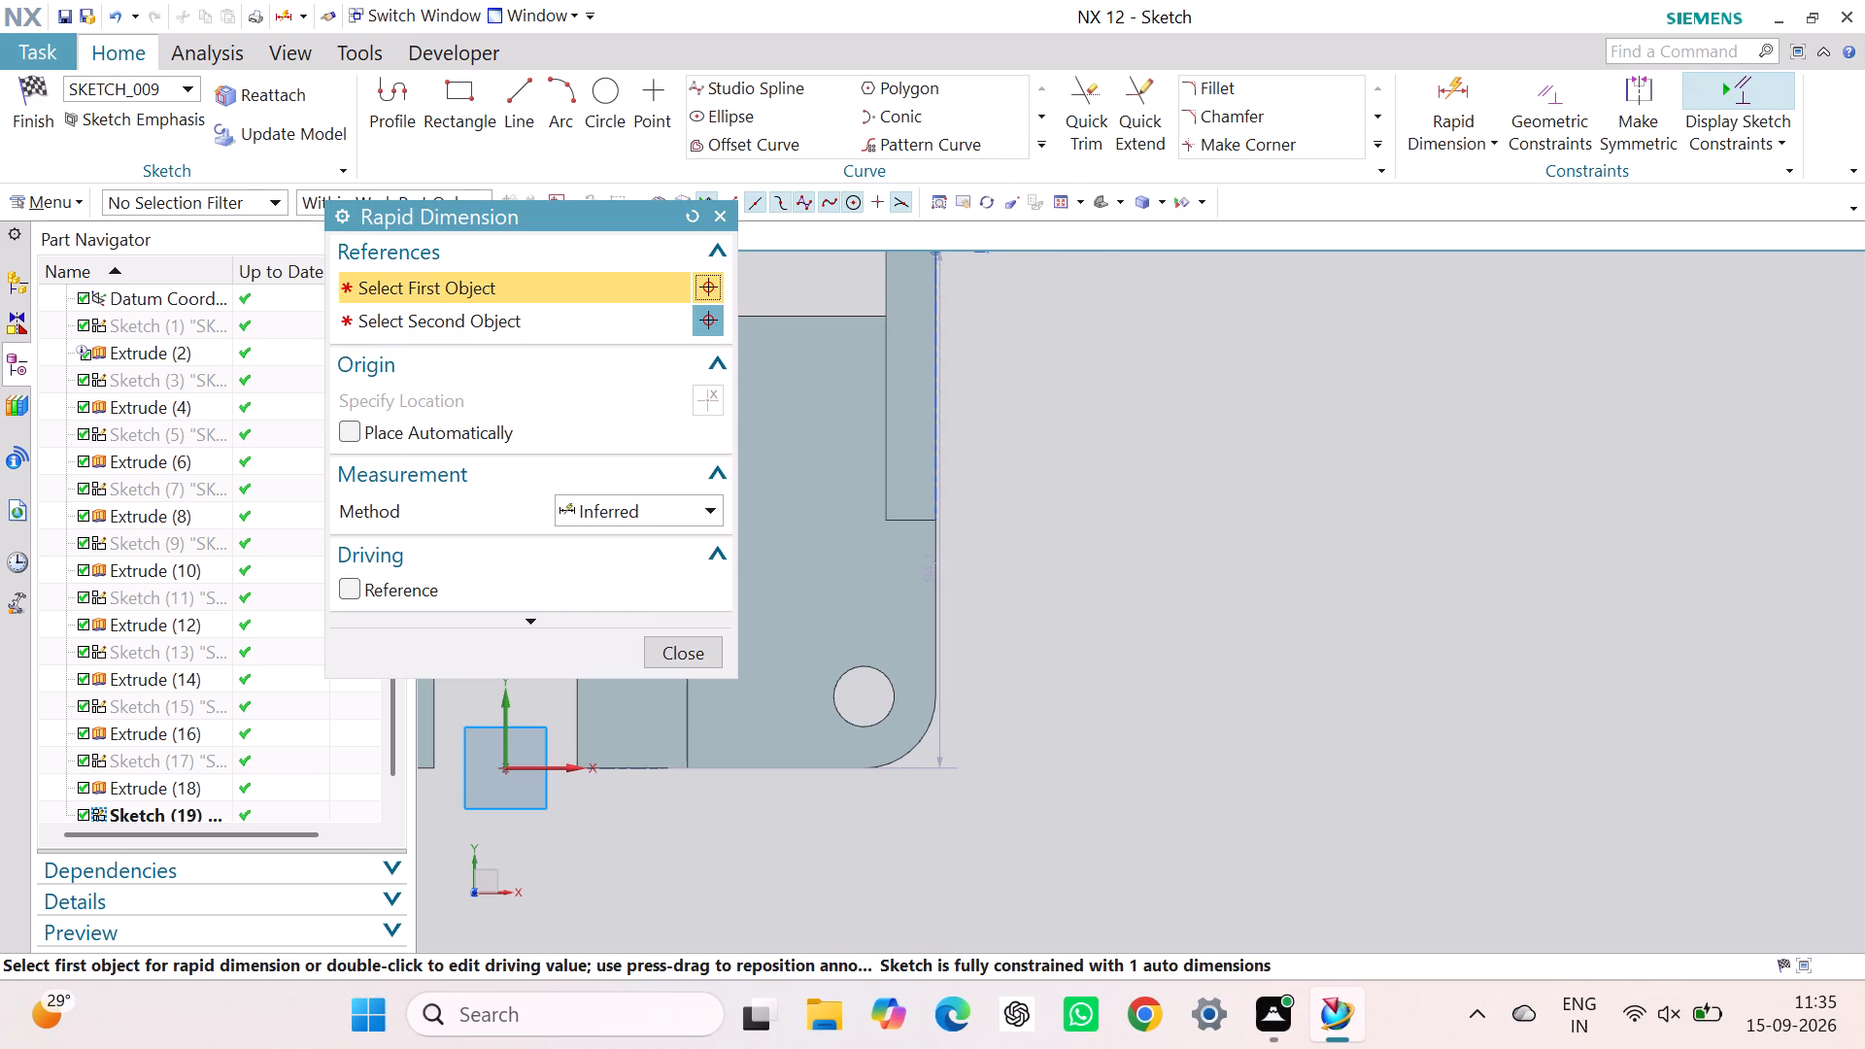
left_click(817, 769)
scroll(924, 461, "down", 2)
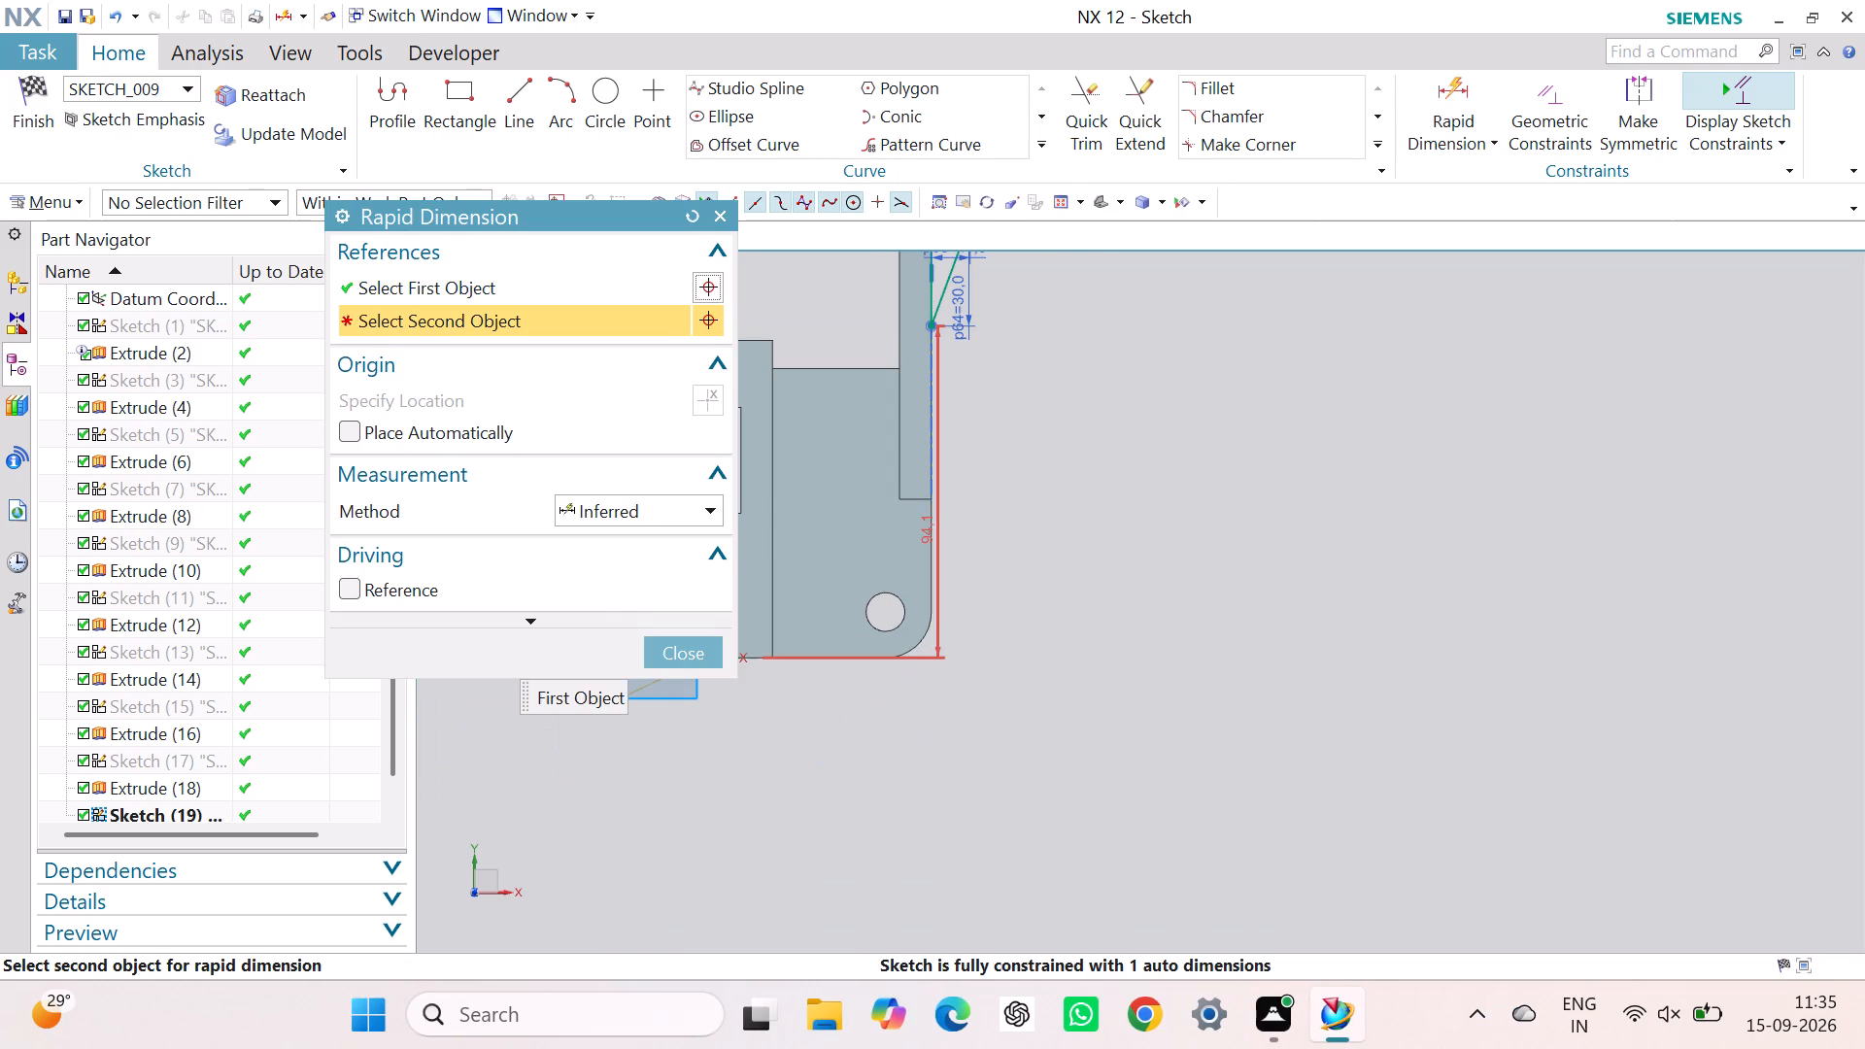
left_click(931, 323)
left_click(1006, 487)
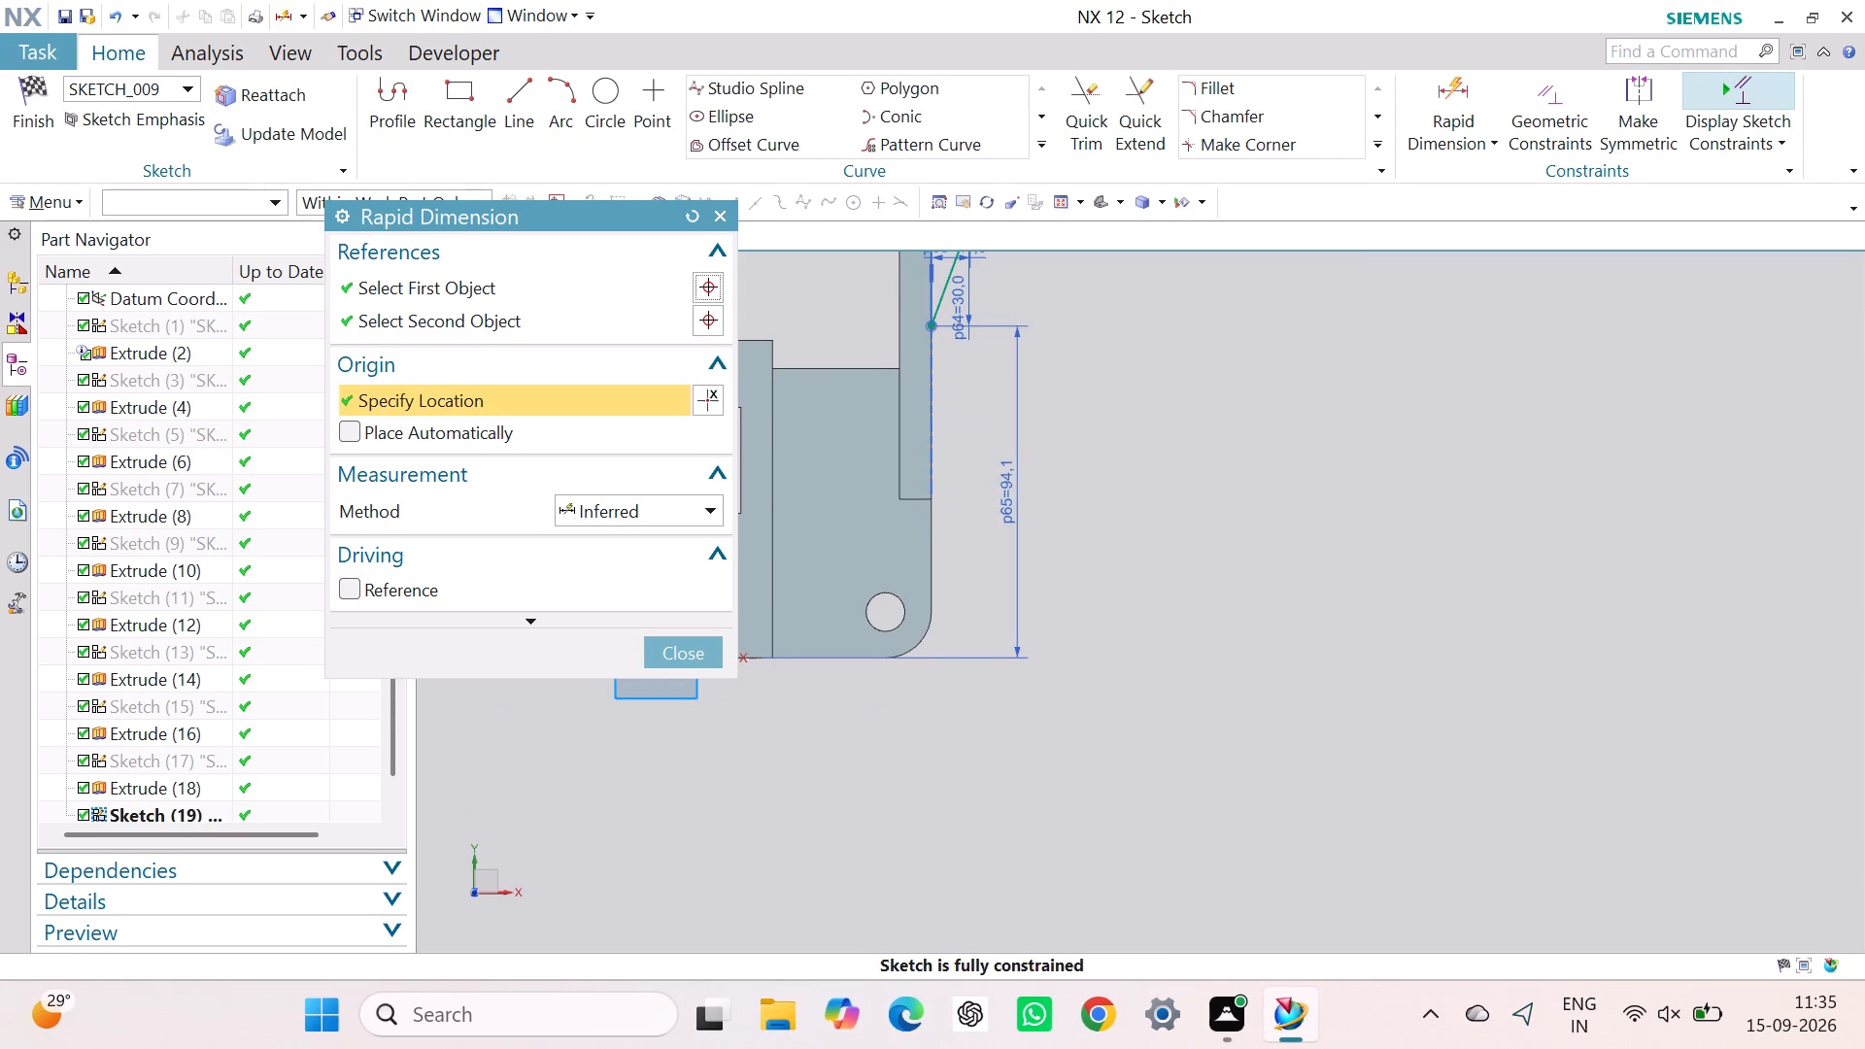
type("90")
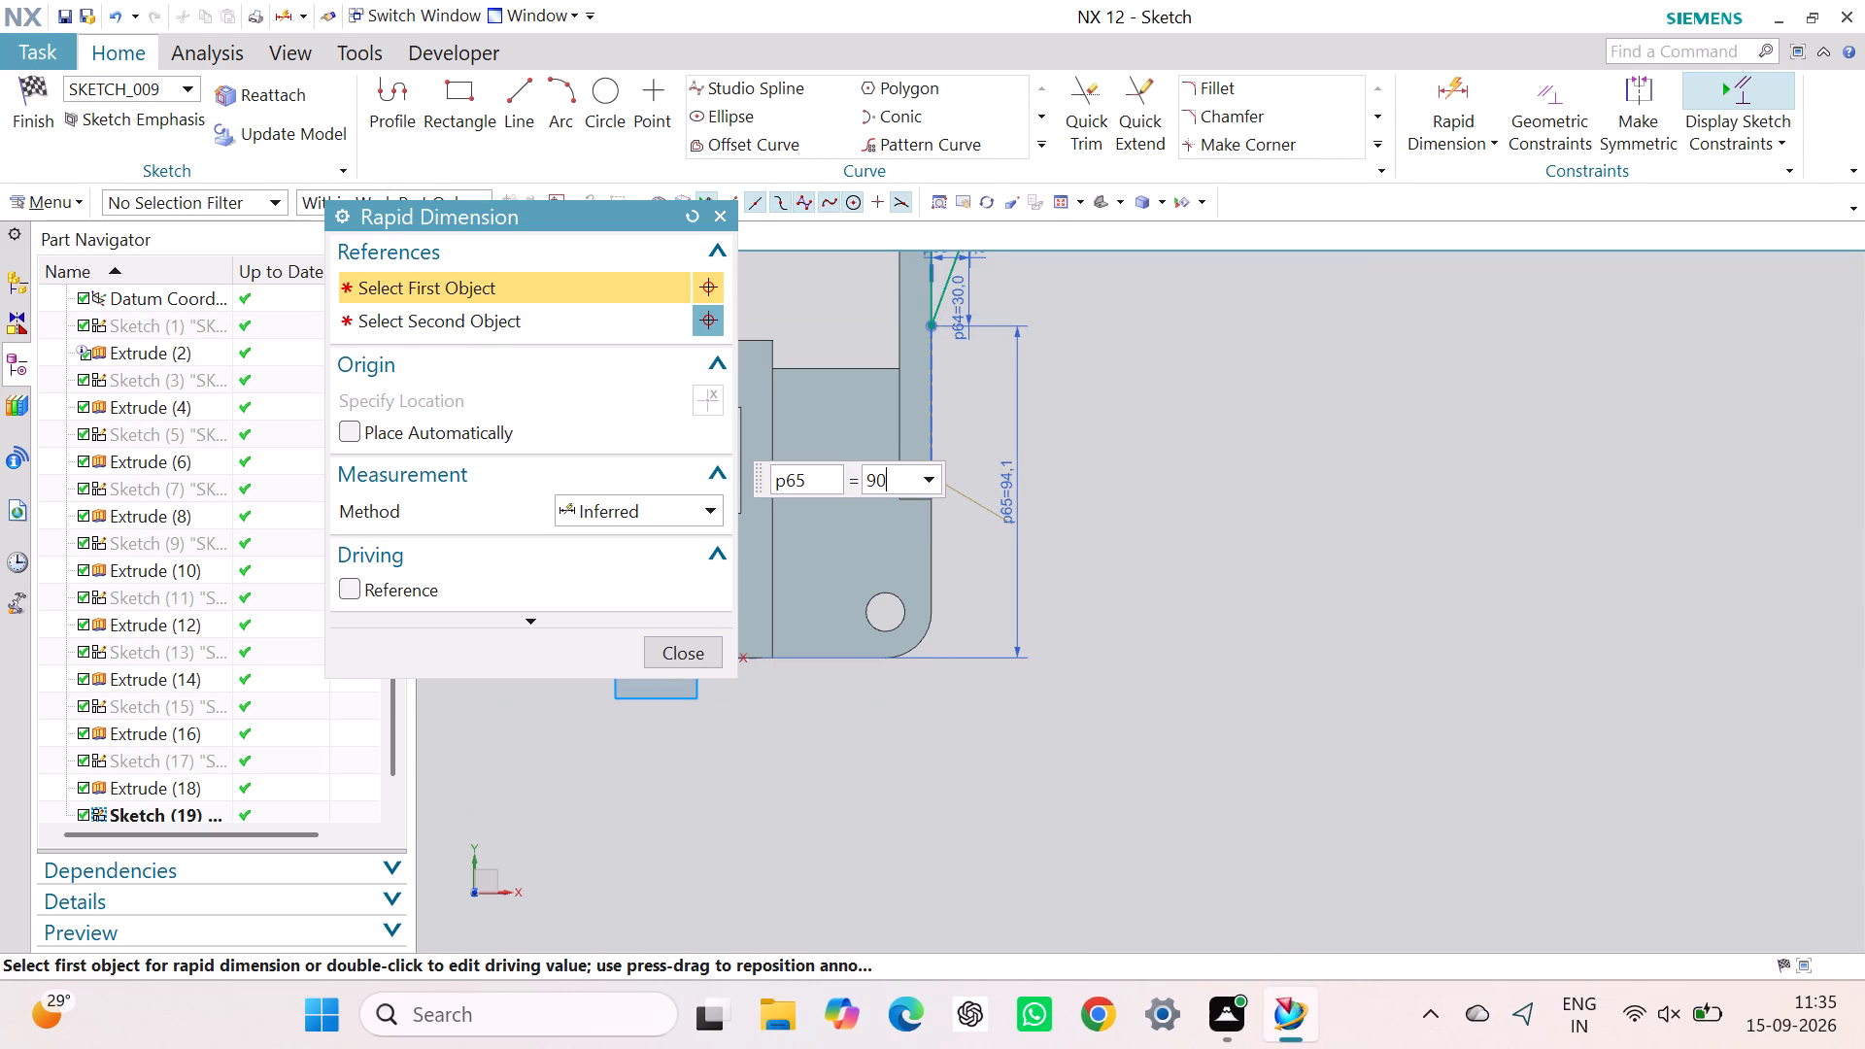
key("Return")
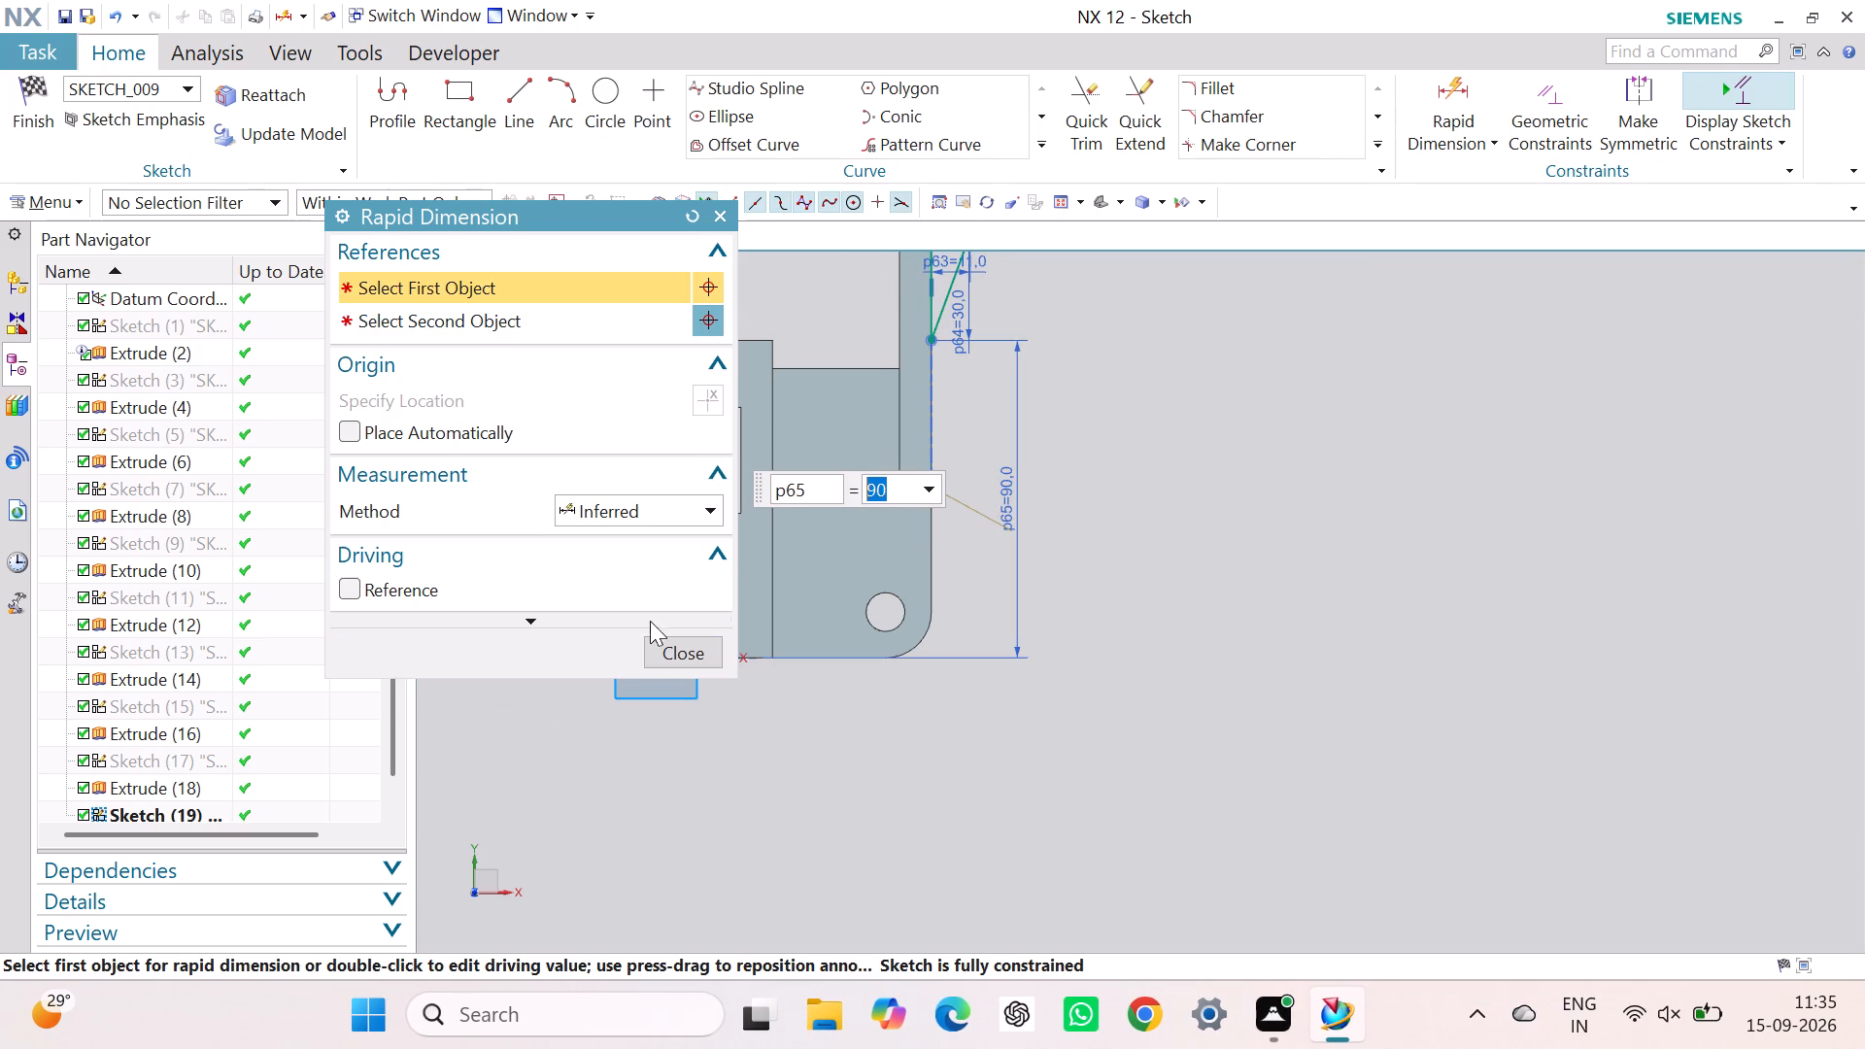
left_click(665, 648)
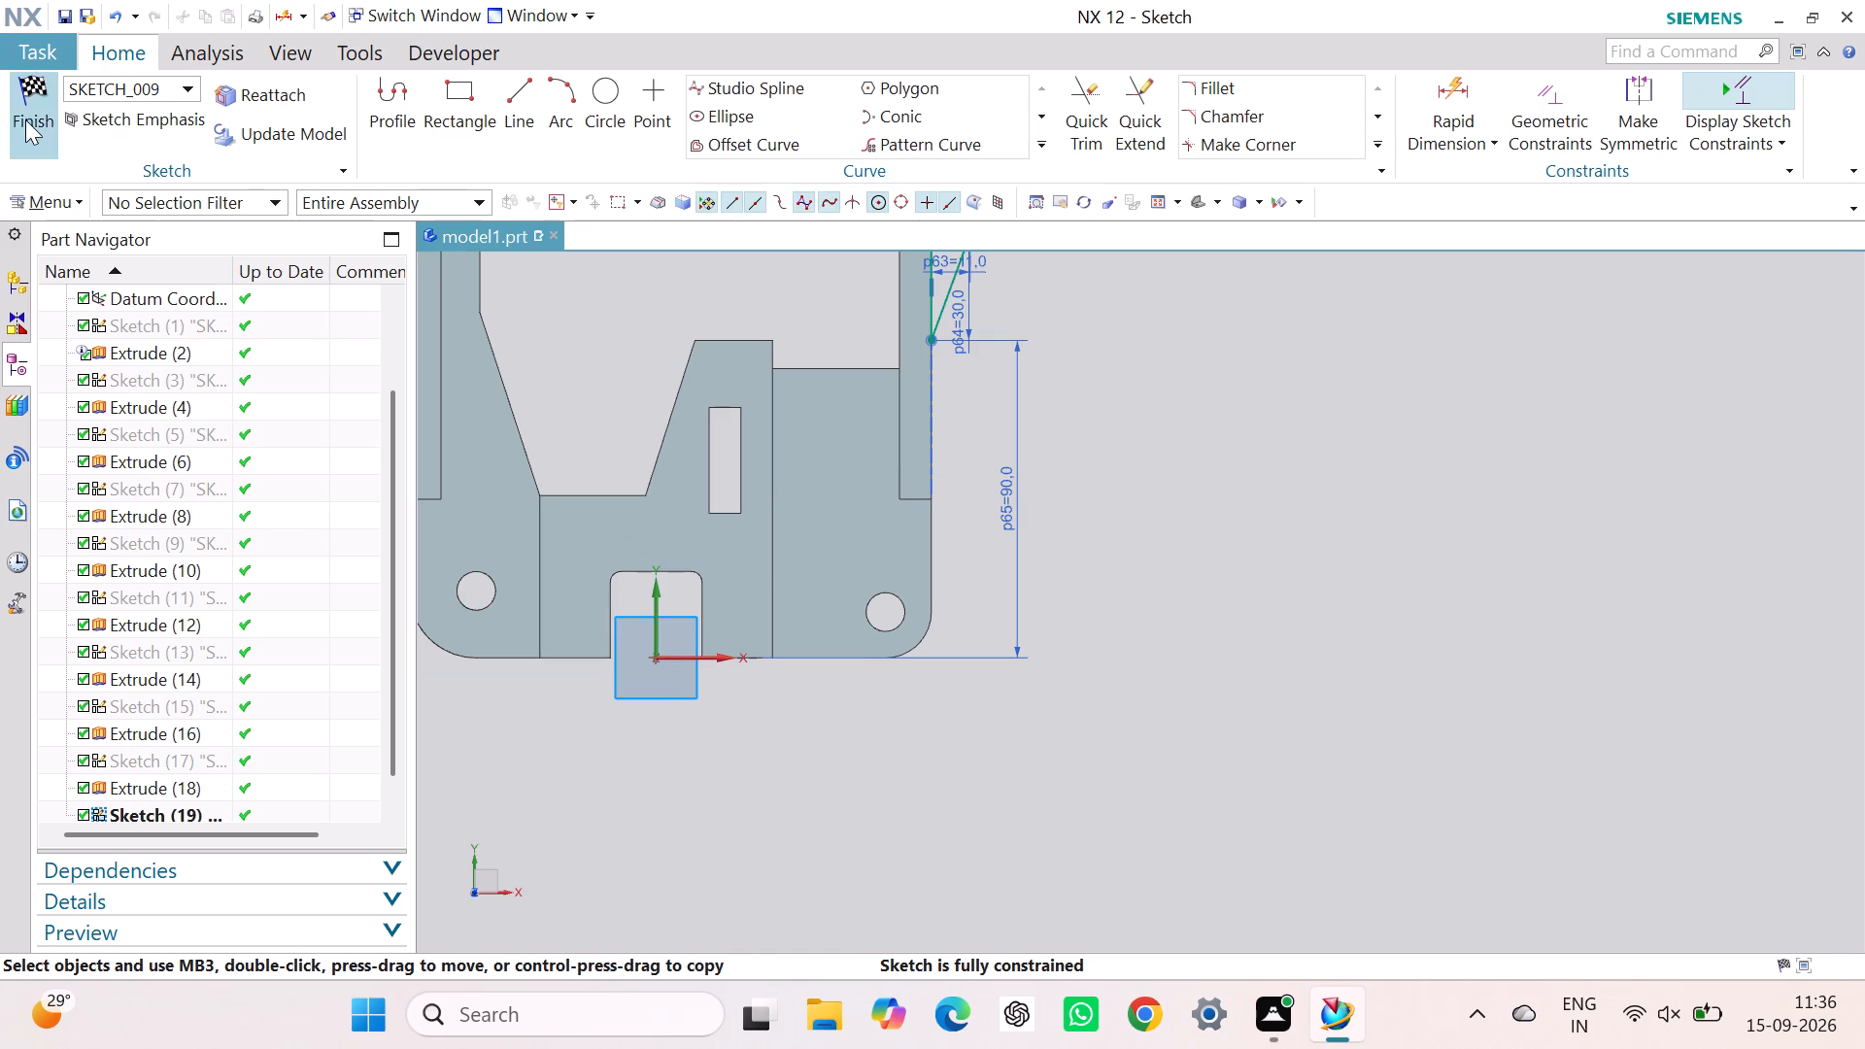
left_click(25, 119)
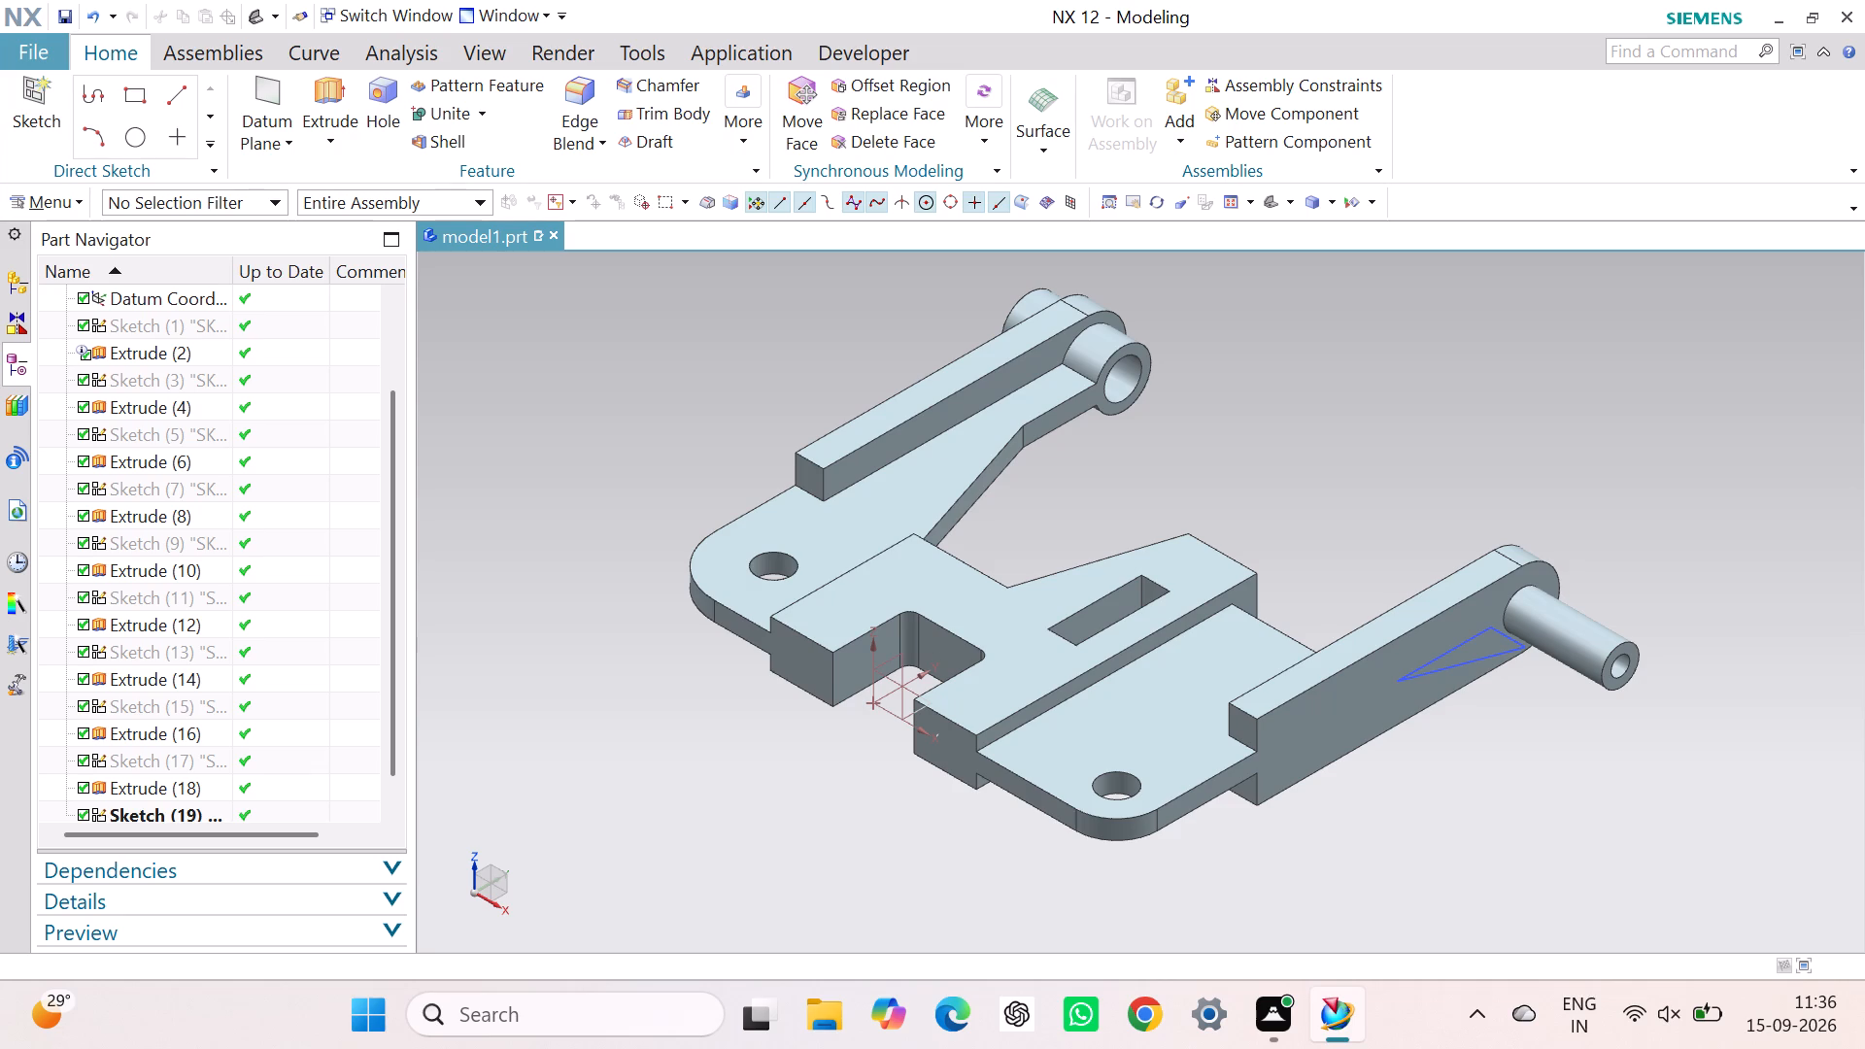
Edit the triangle's sketch, Sketch (19), with rollback and delete the 90 mm dimension to the plate's bottom edge.
scroll(214, 773, "down", 2)
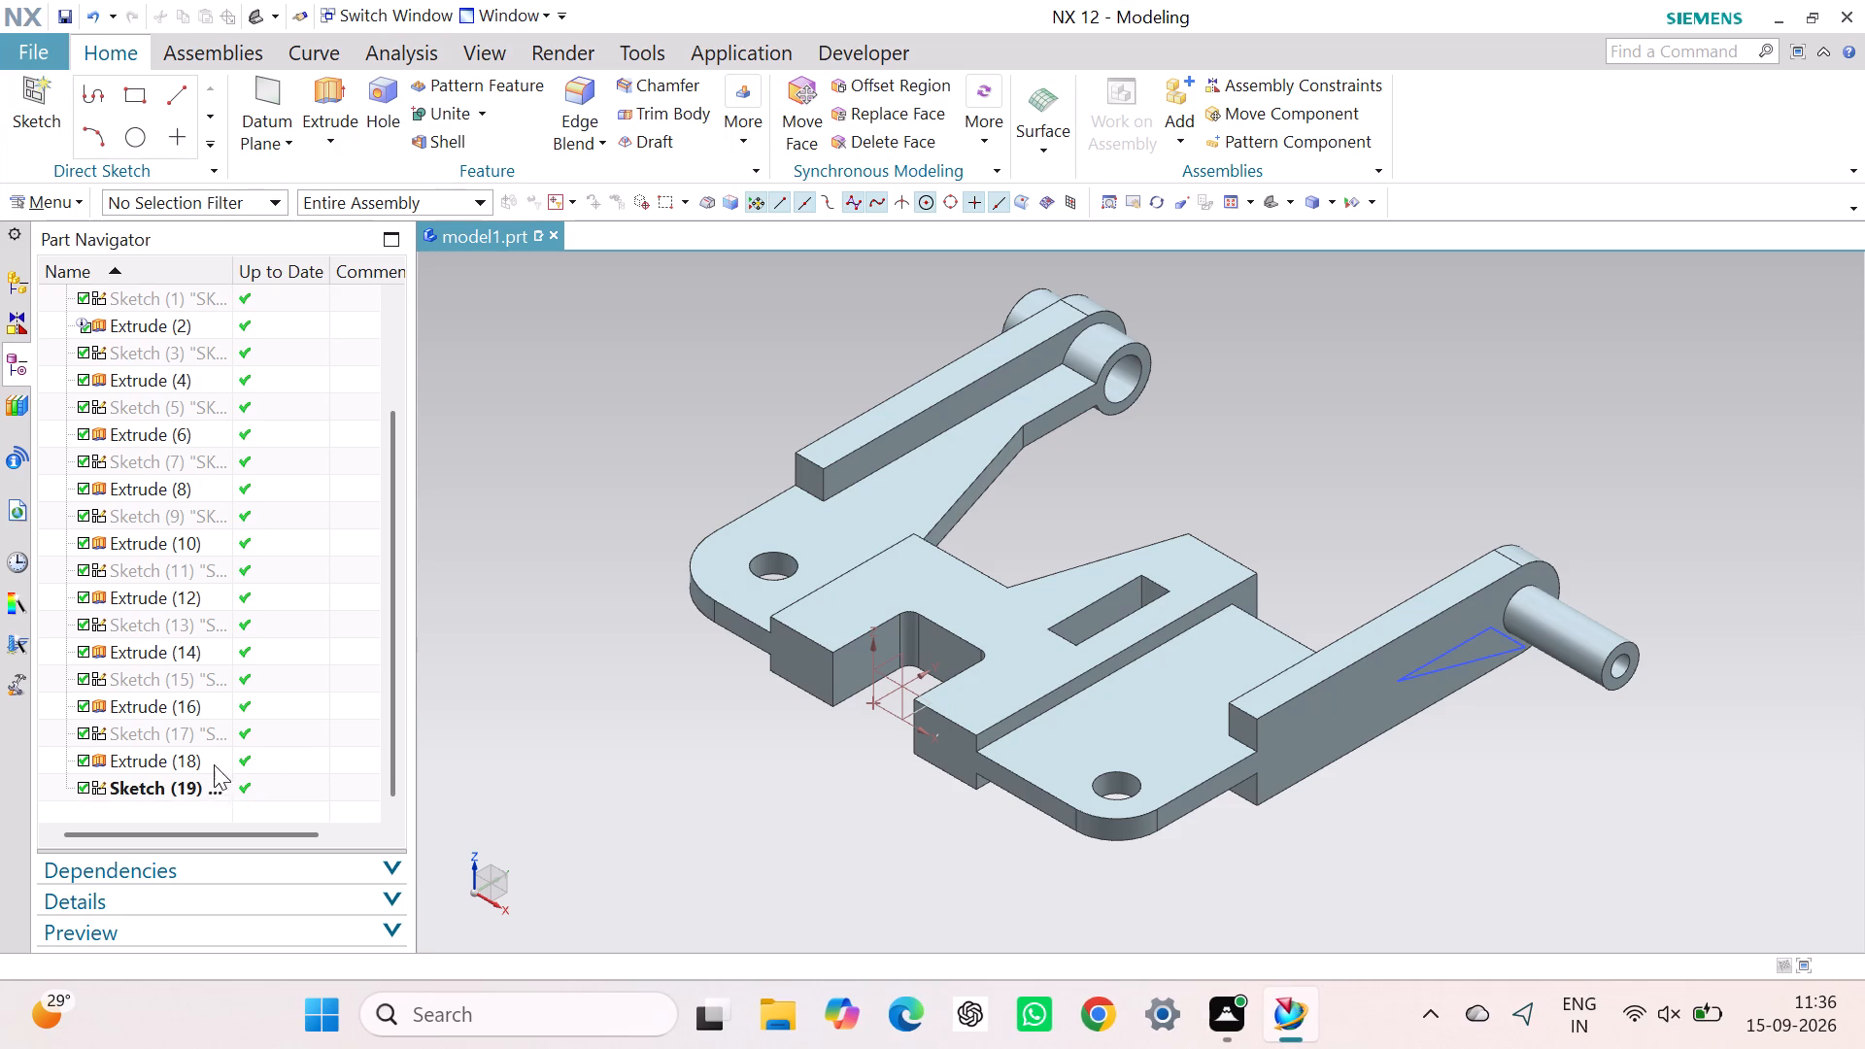
right_click(205, 792)
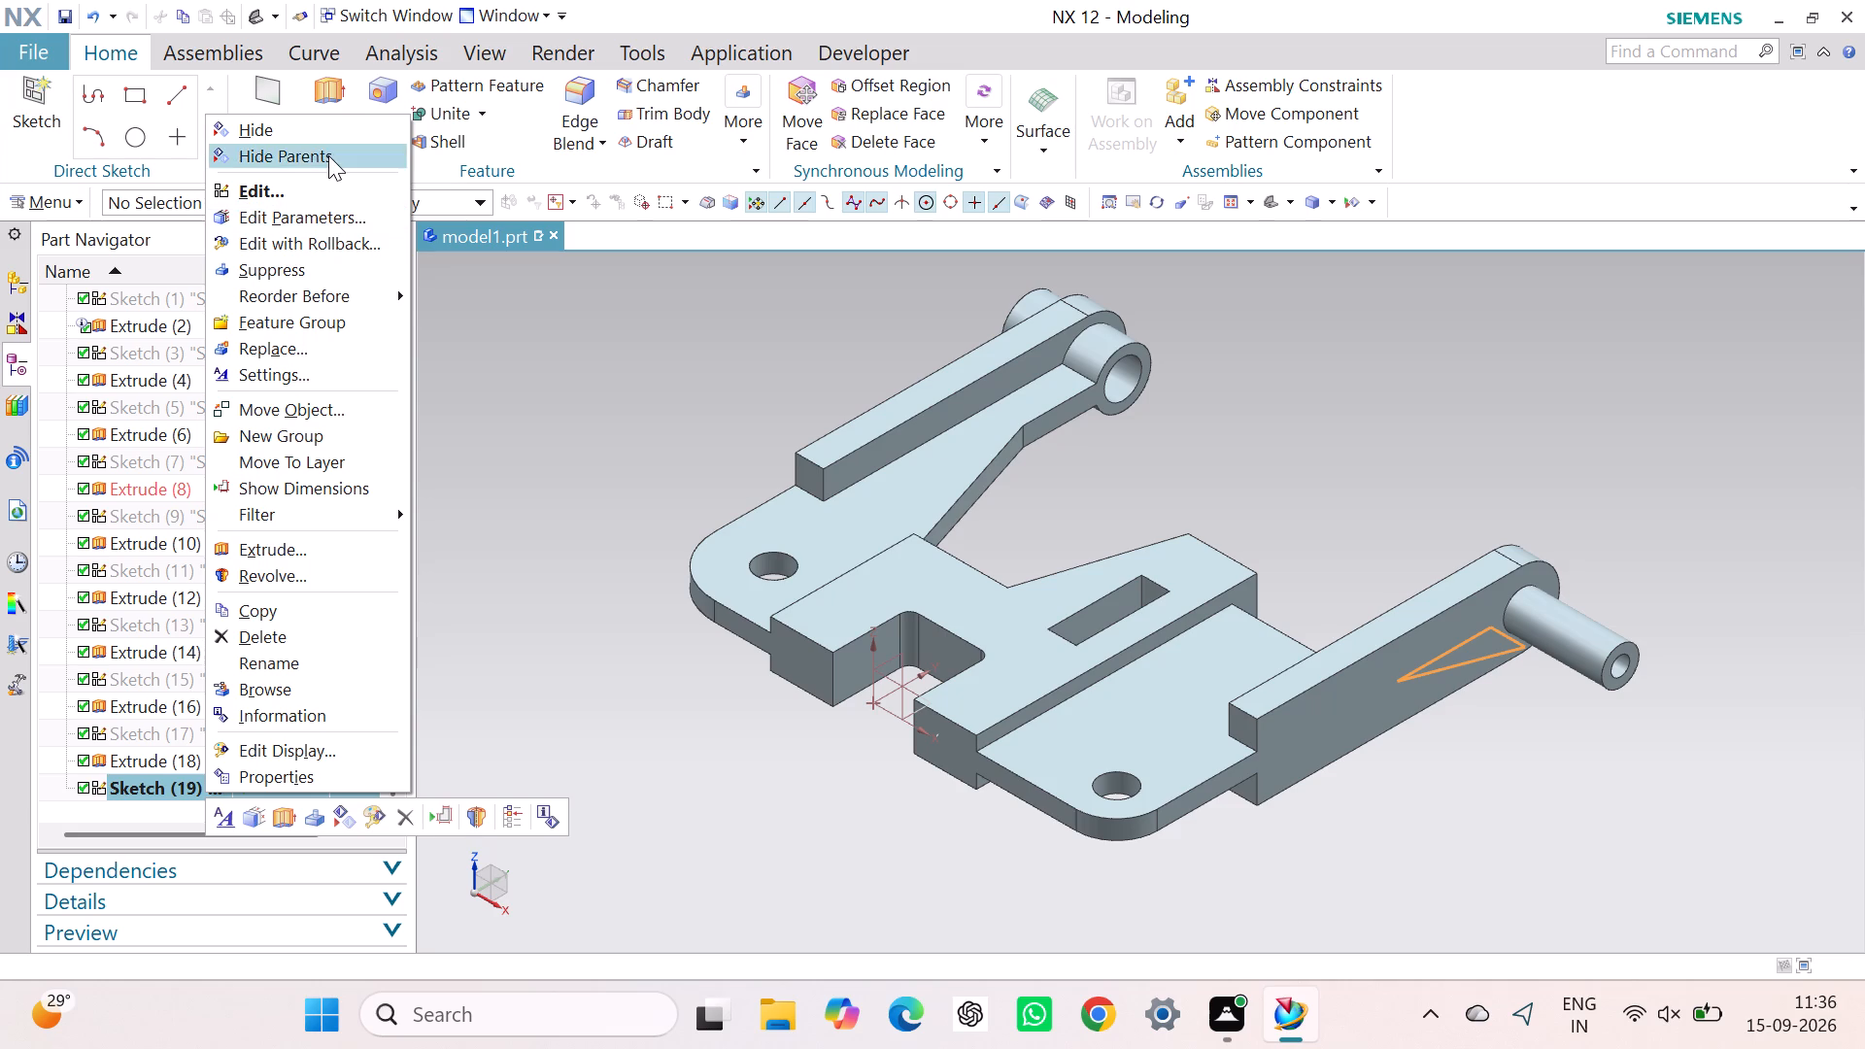
left_click(323, 245)
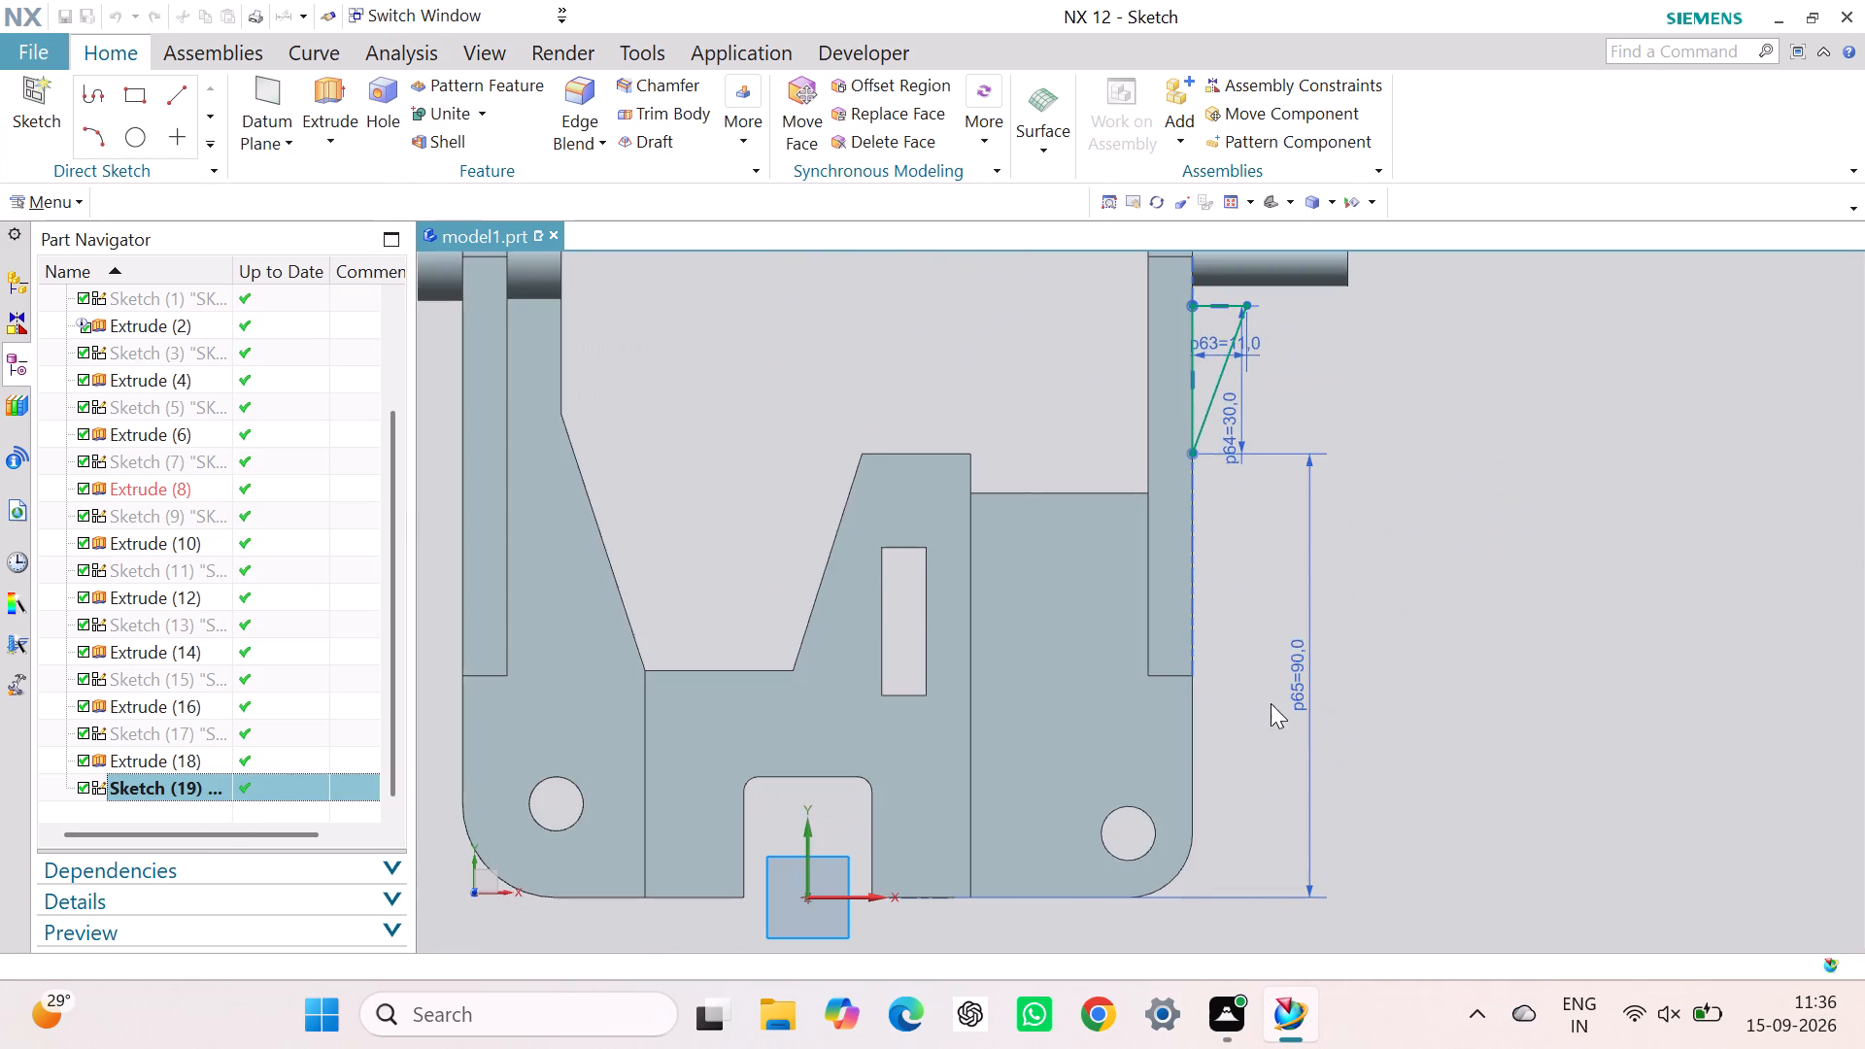
right_click(1297, 663)
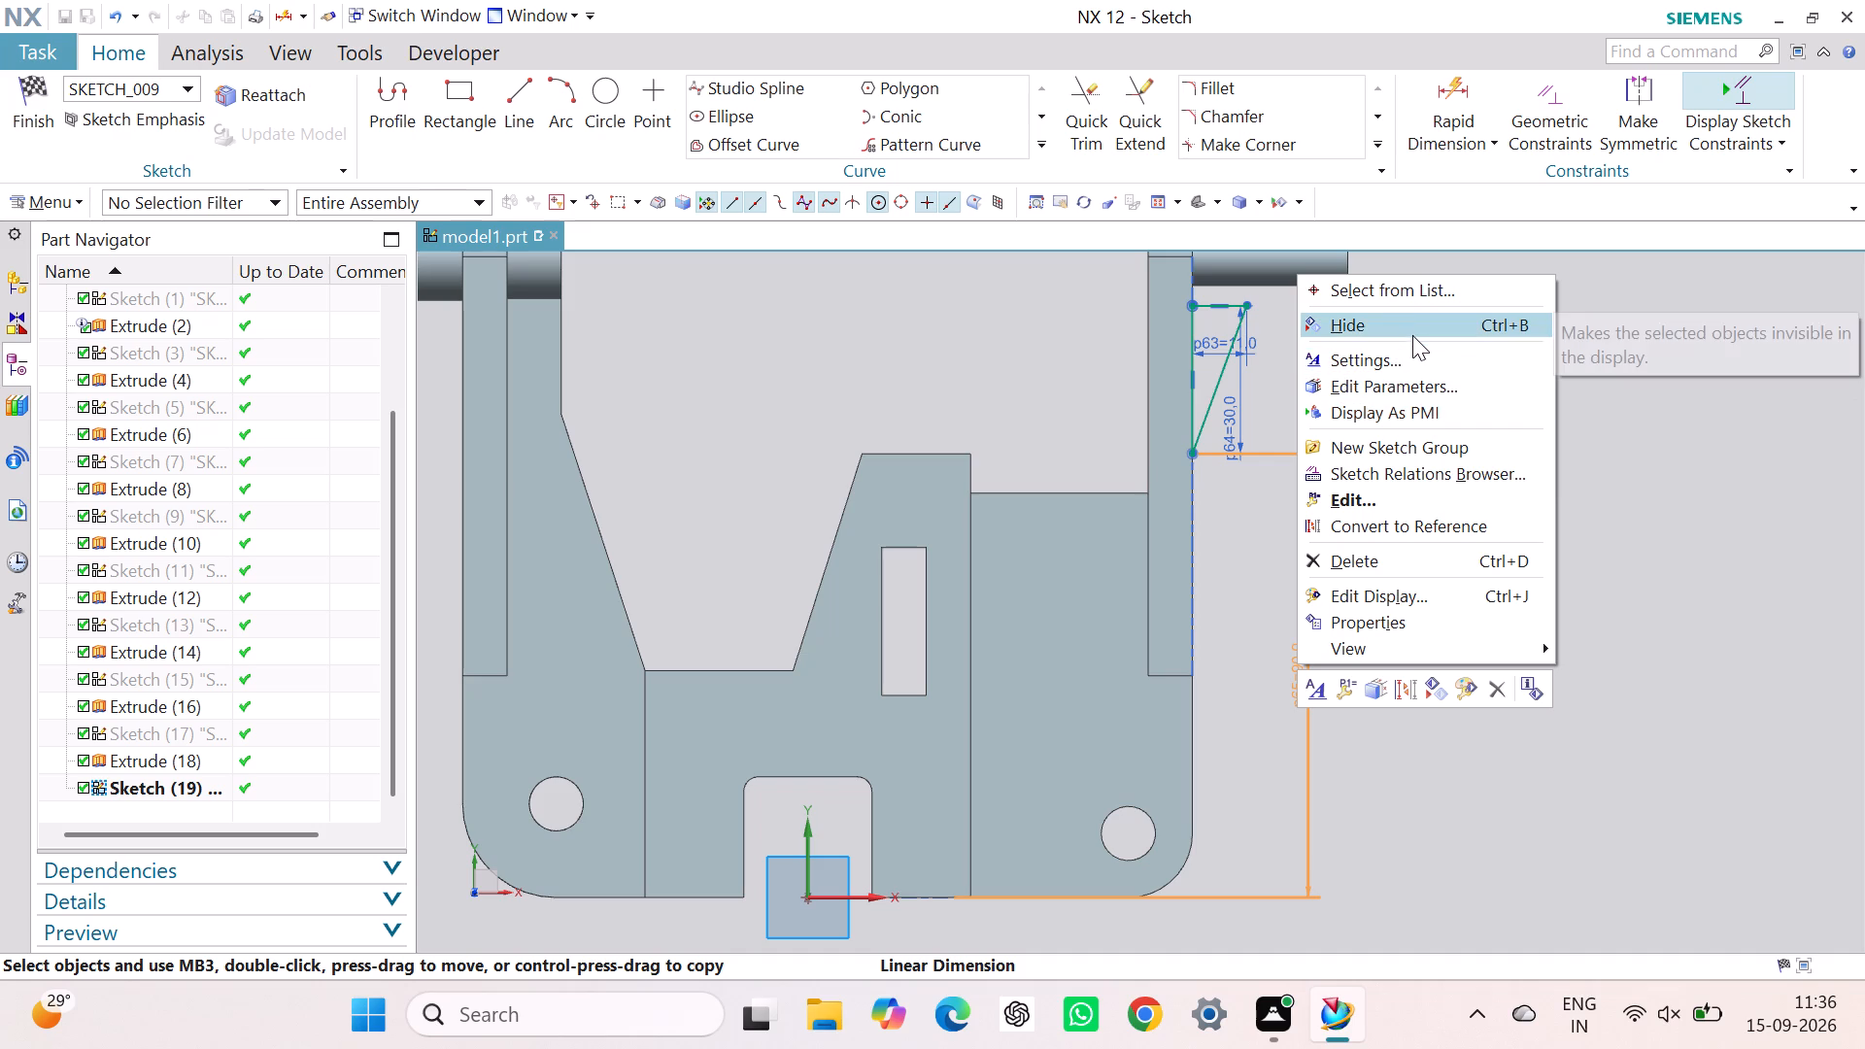
left_click(1419, 560)
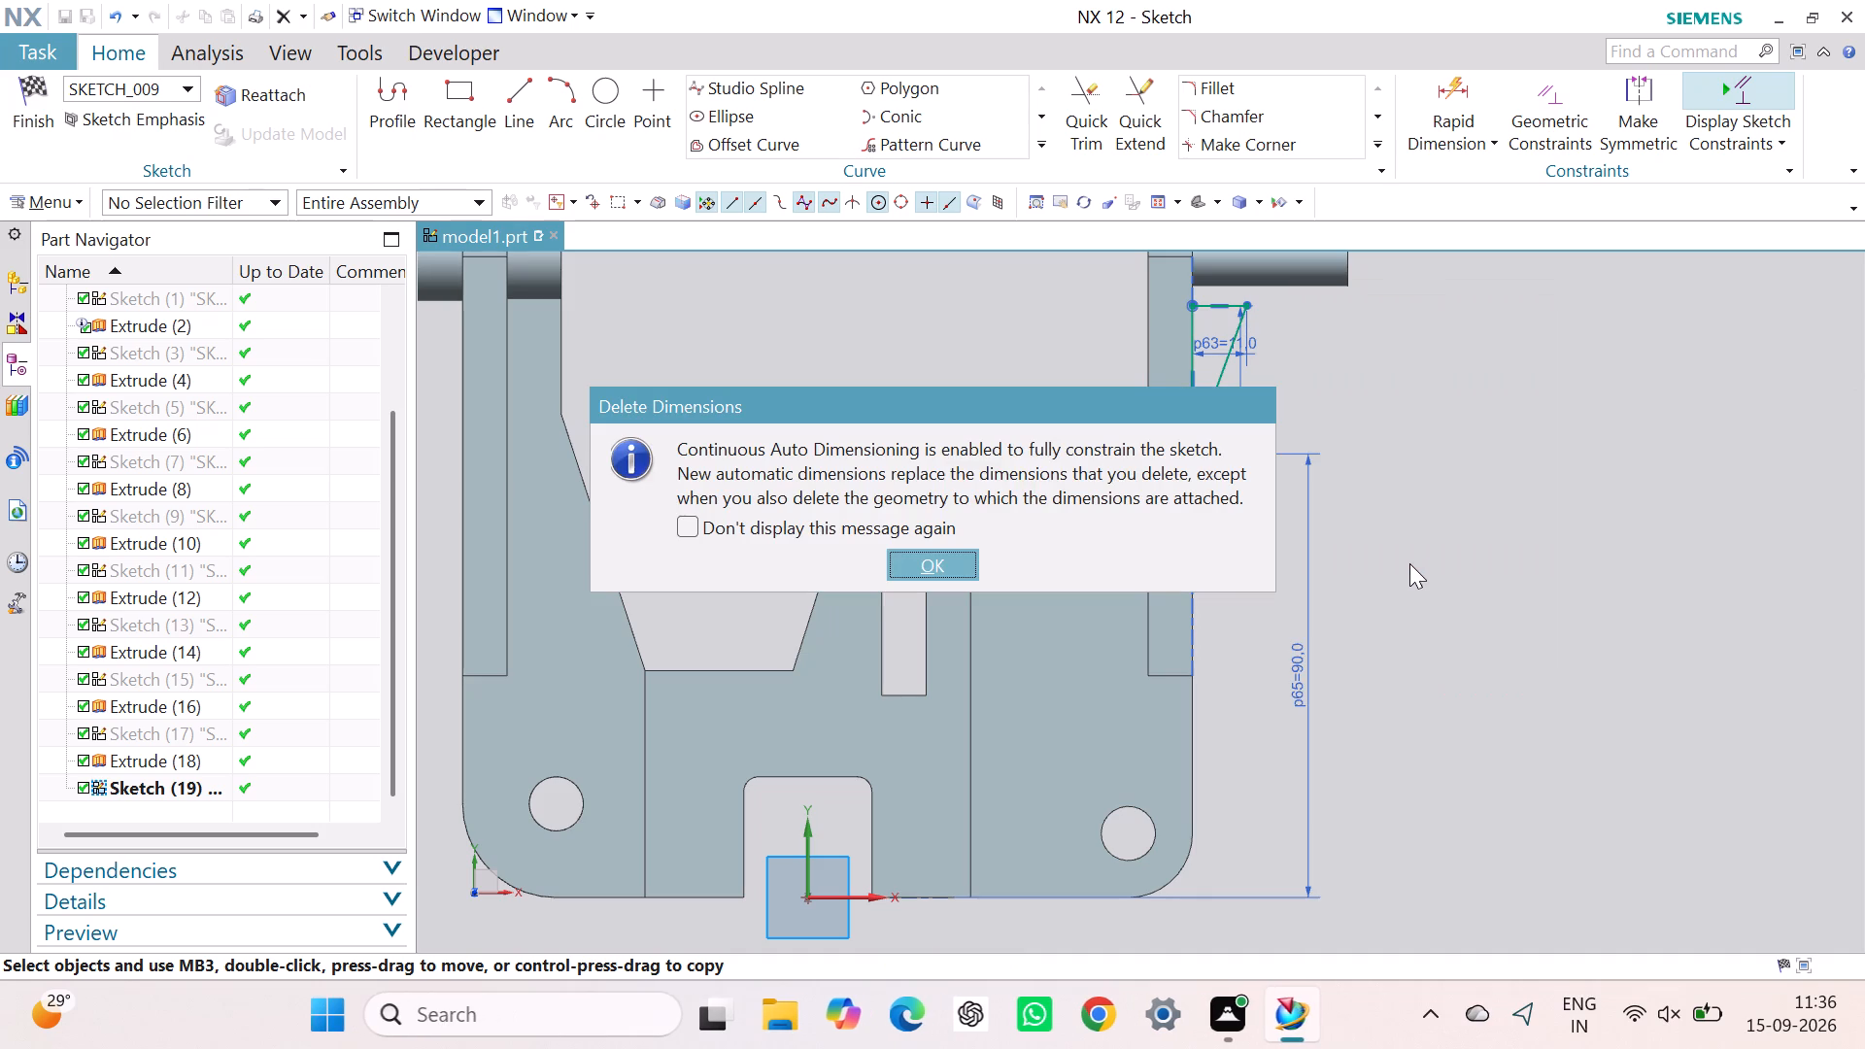
left_click(905, 561)
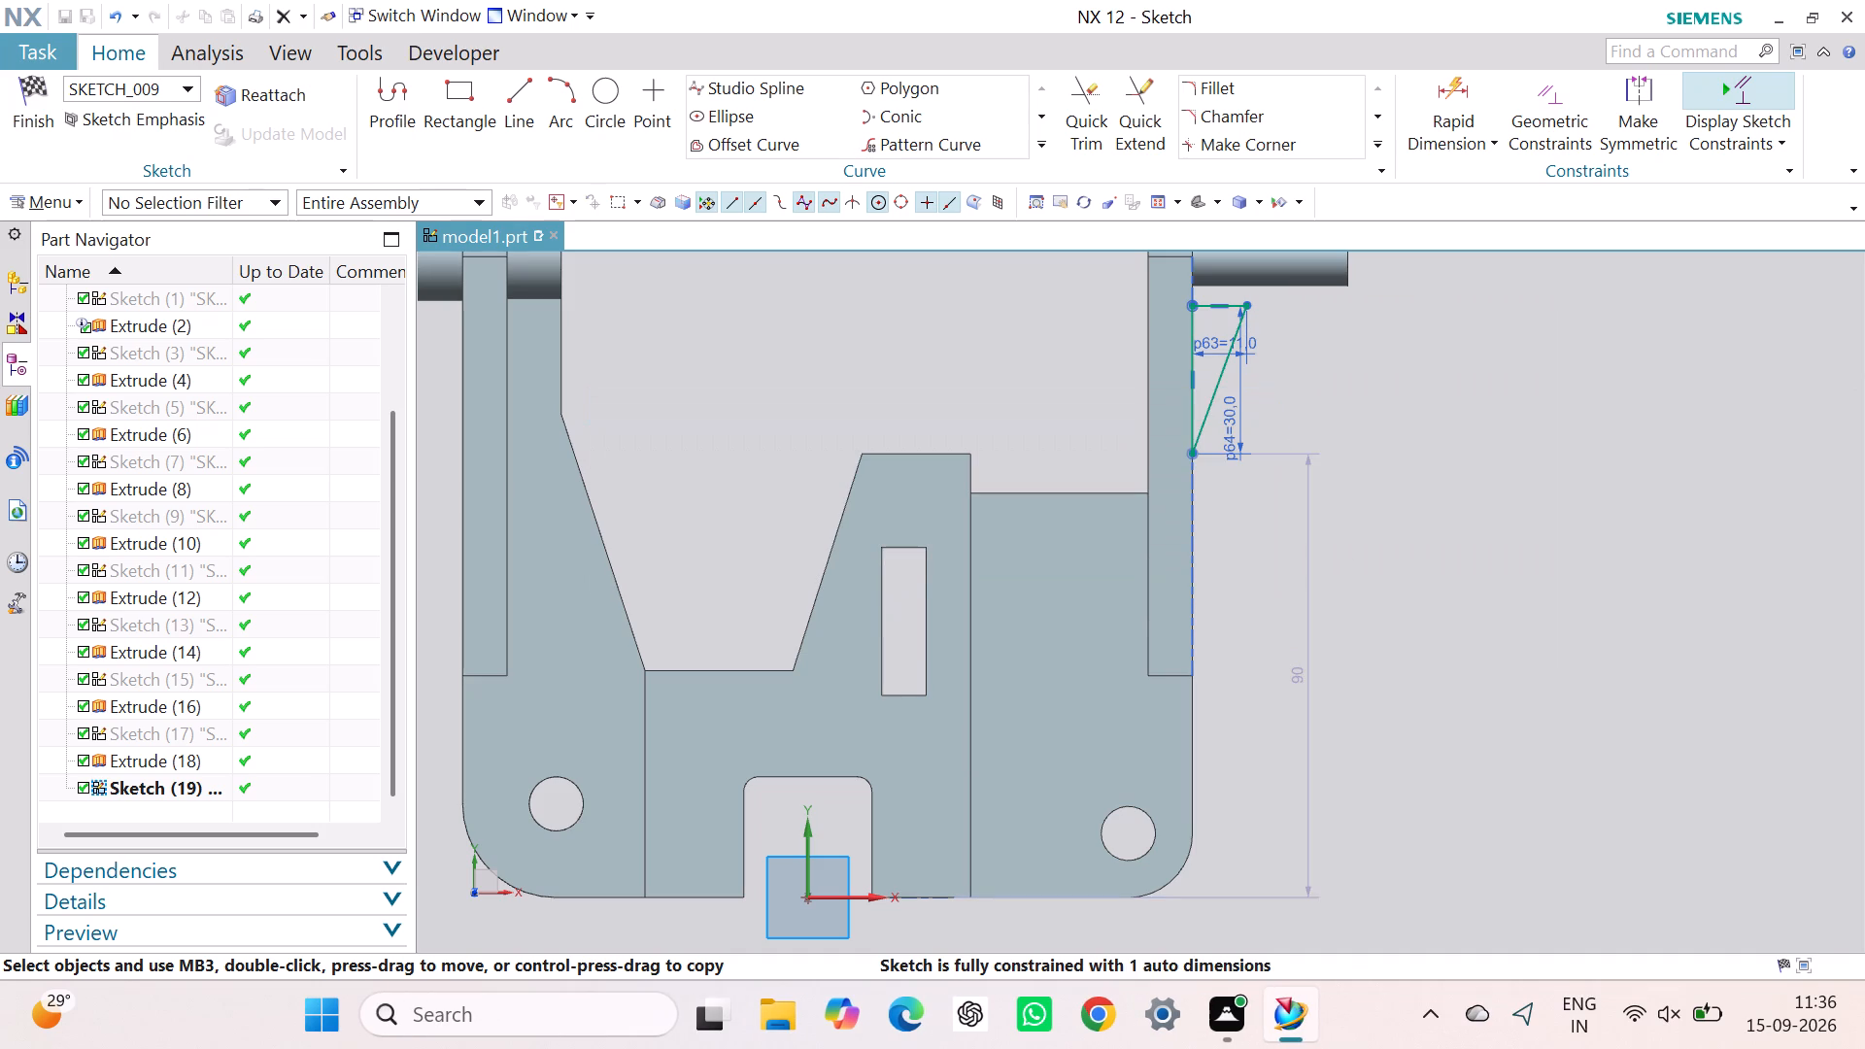
left_click(1445, 487)
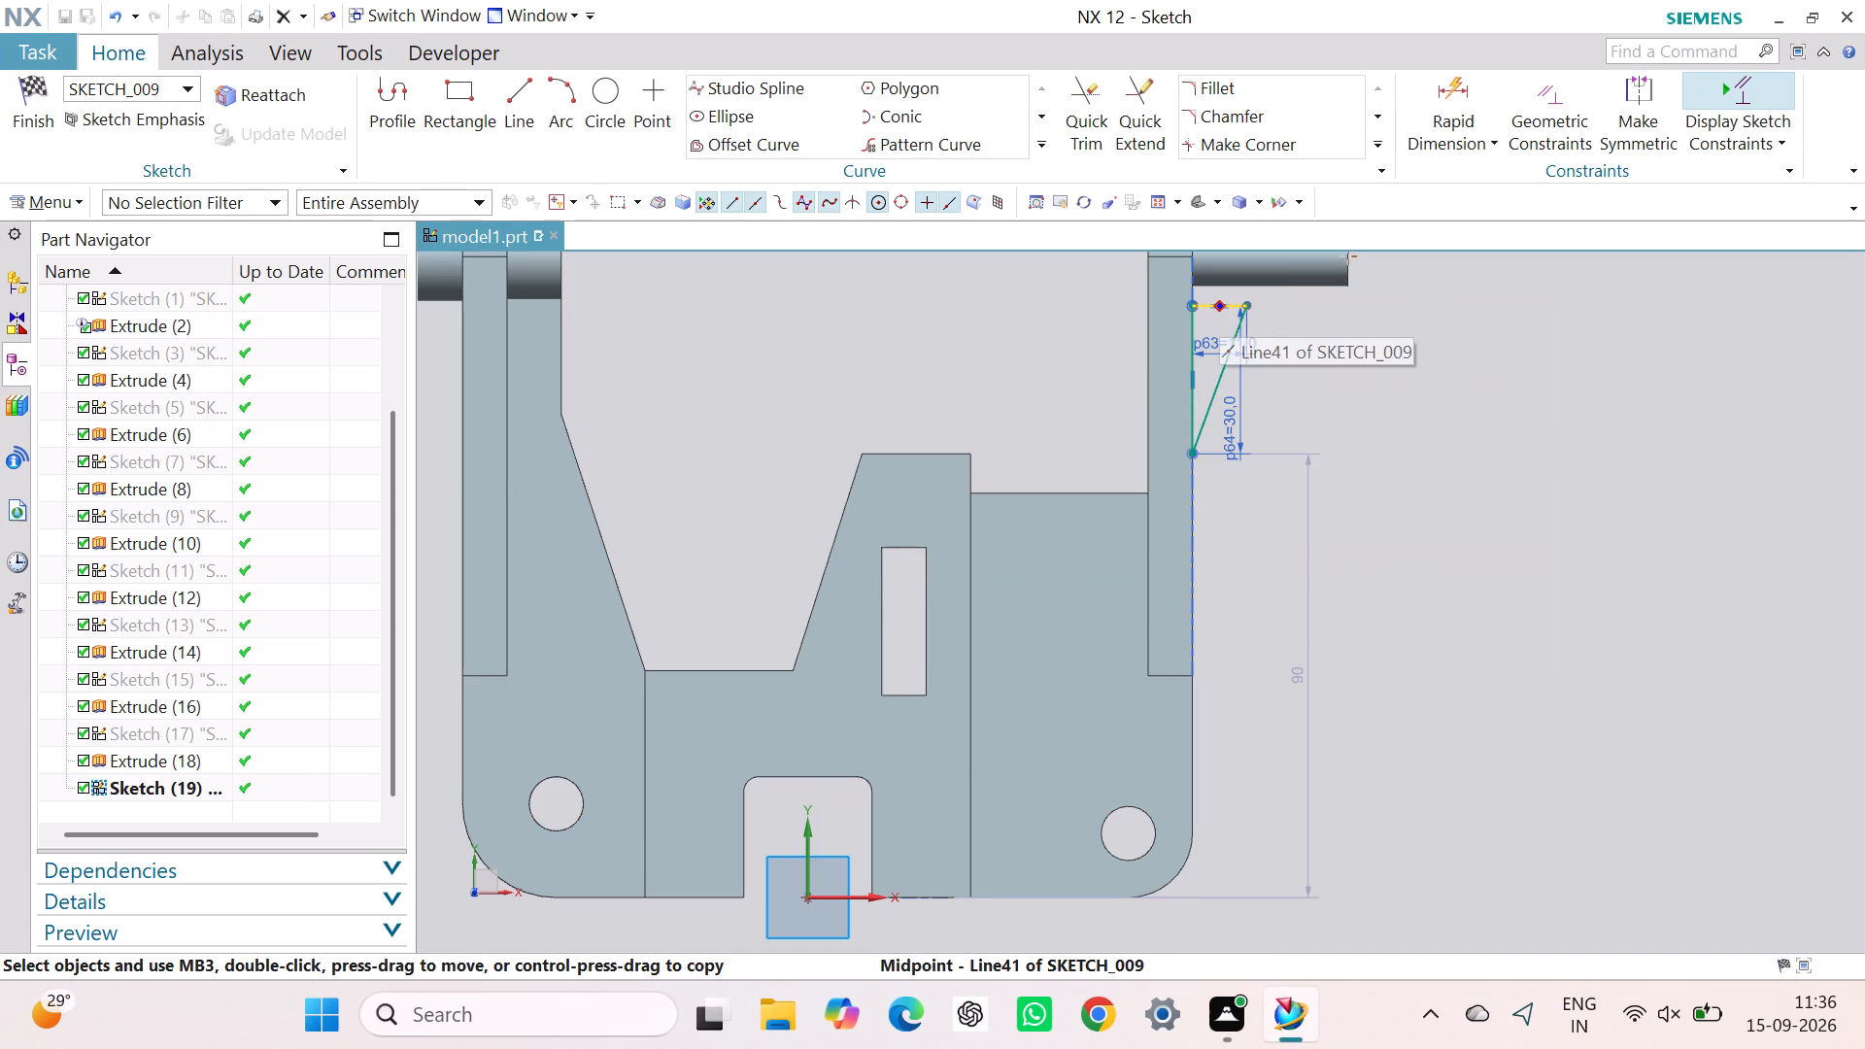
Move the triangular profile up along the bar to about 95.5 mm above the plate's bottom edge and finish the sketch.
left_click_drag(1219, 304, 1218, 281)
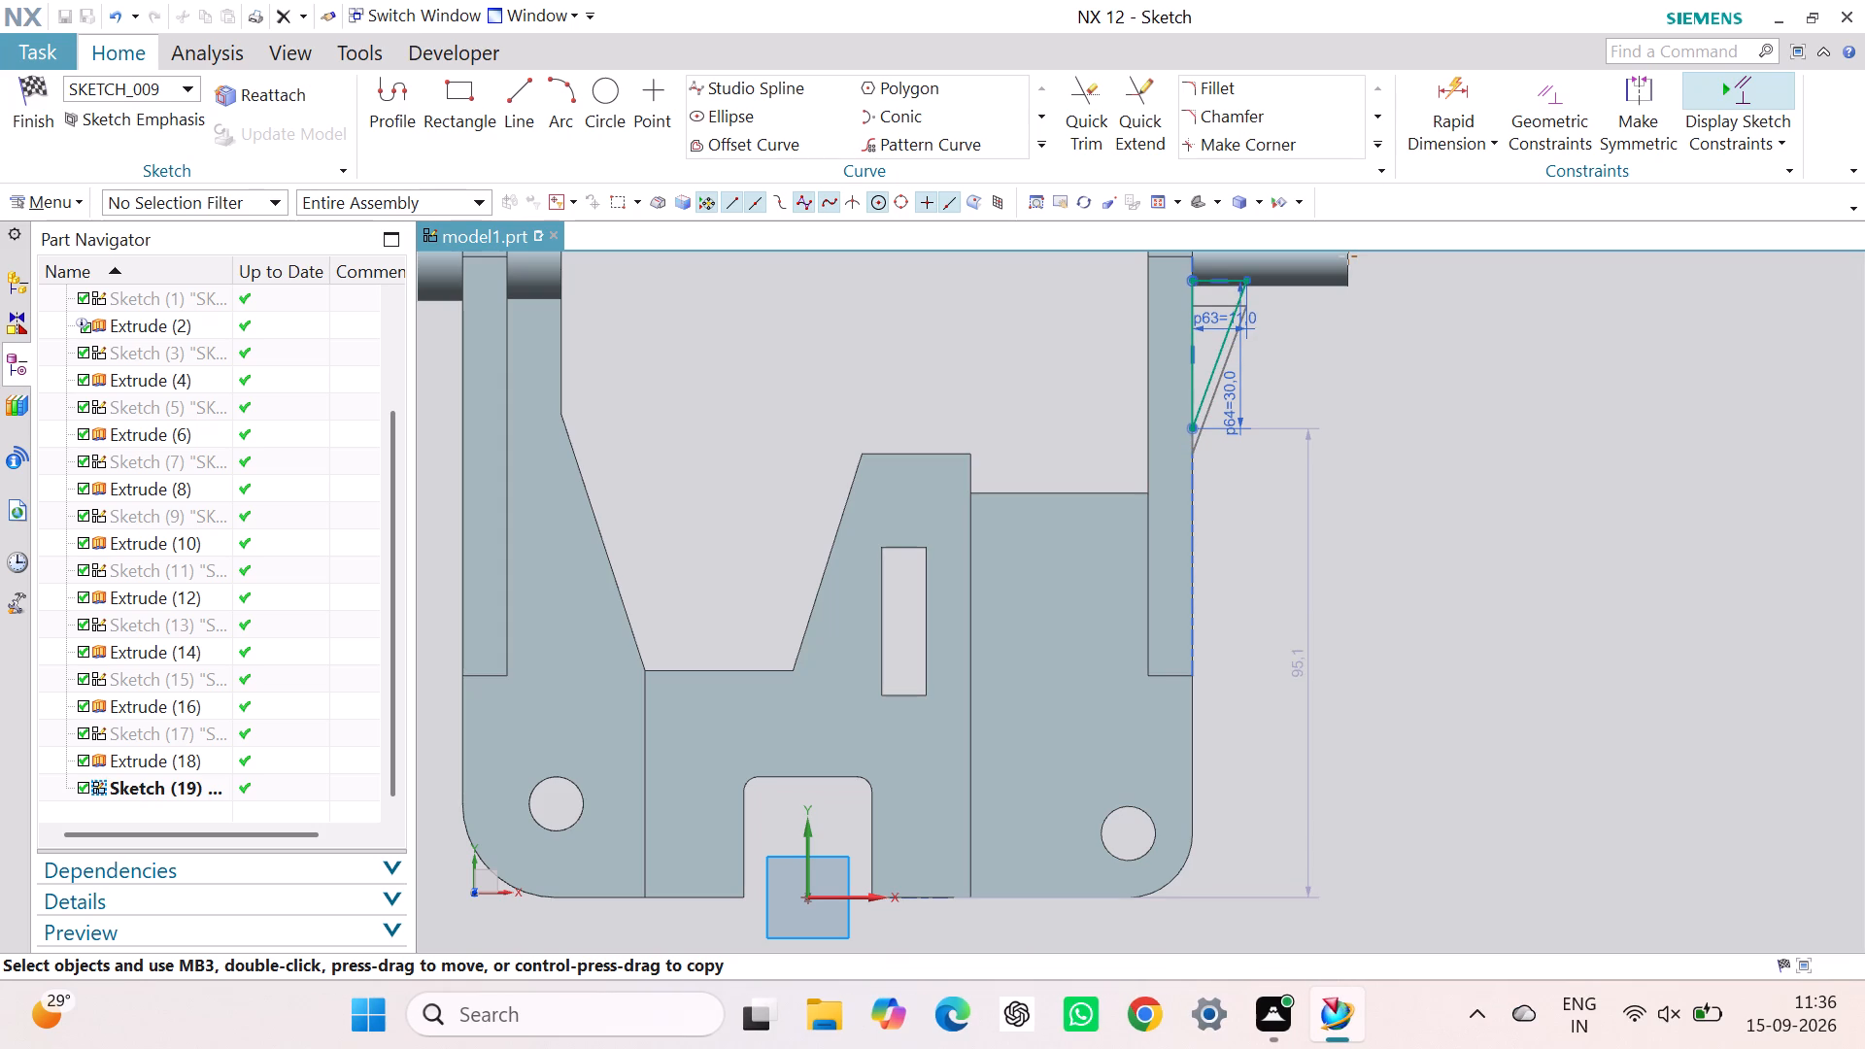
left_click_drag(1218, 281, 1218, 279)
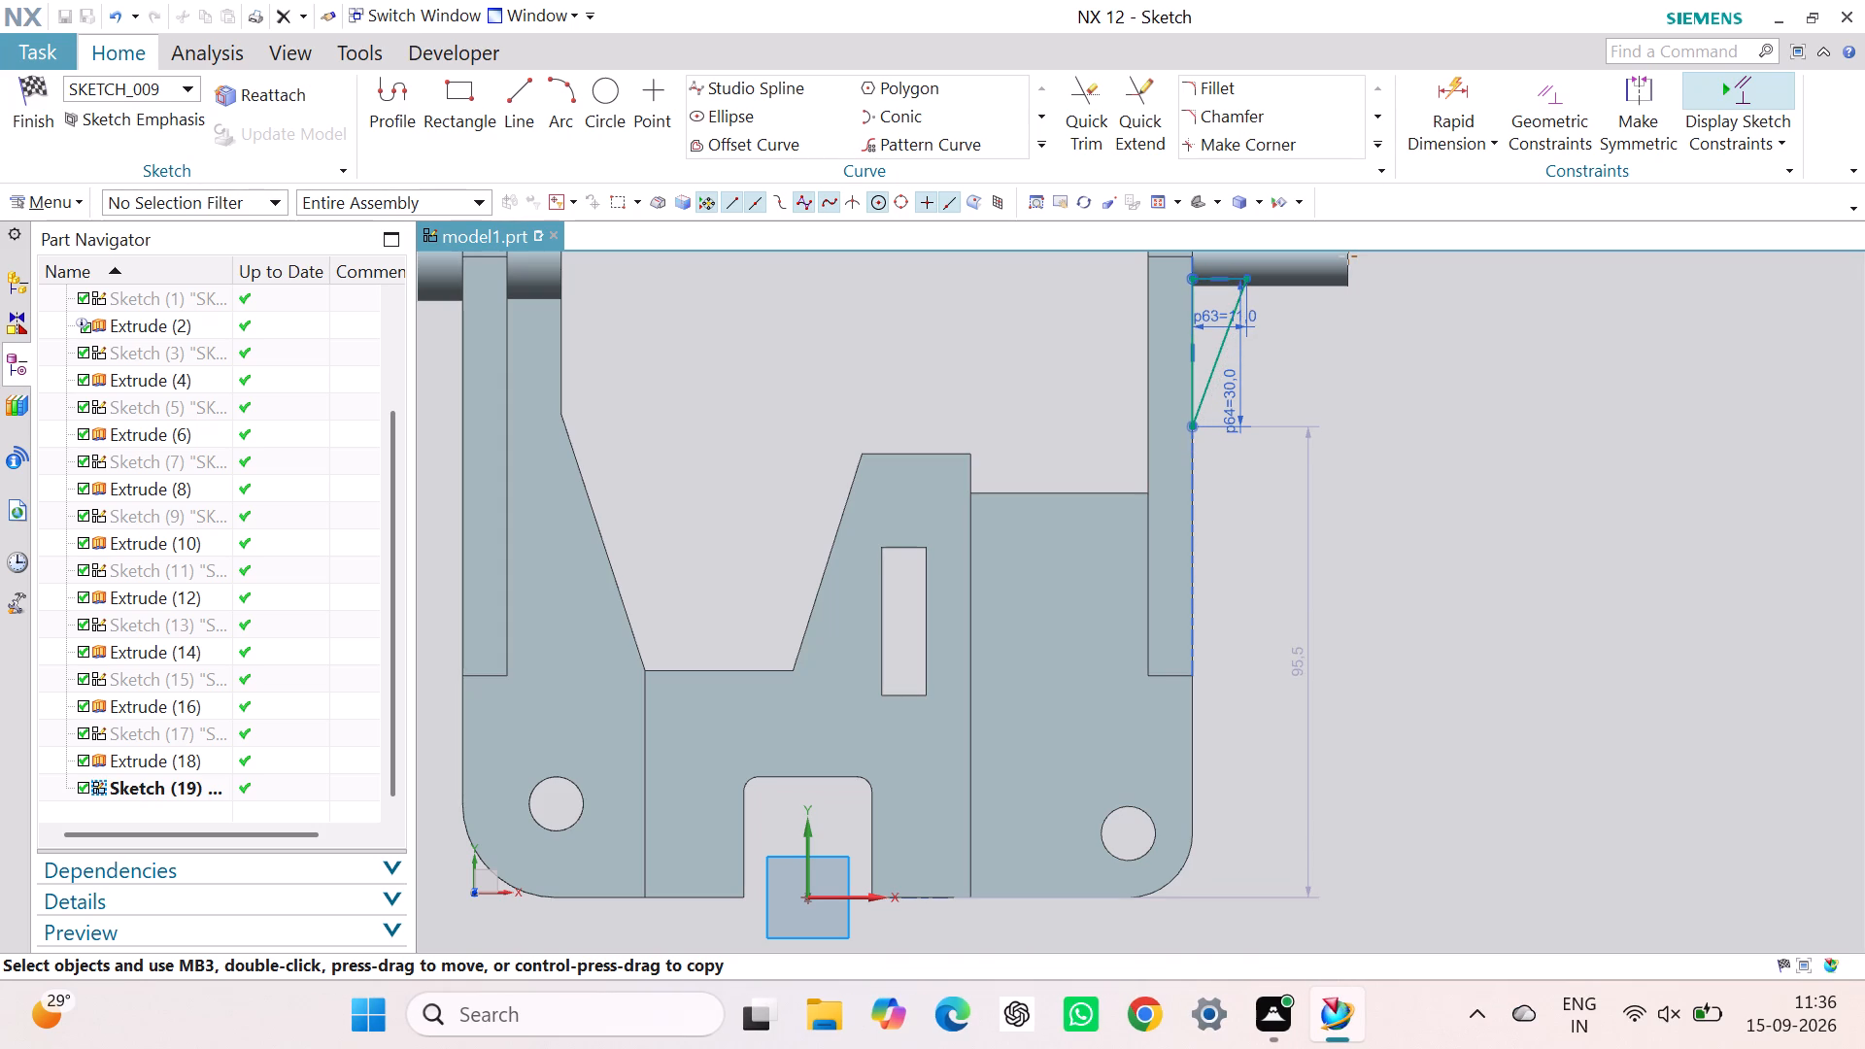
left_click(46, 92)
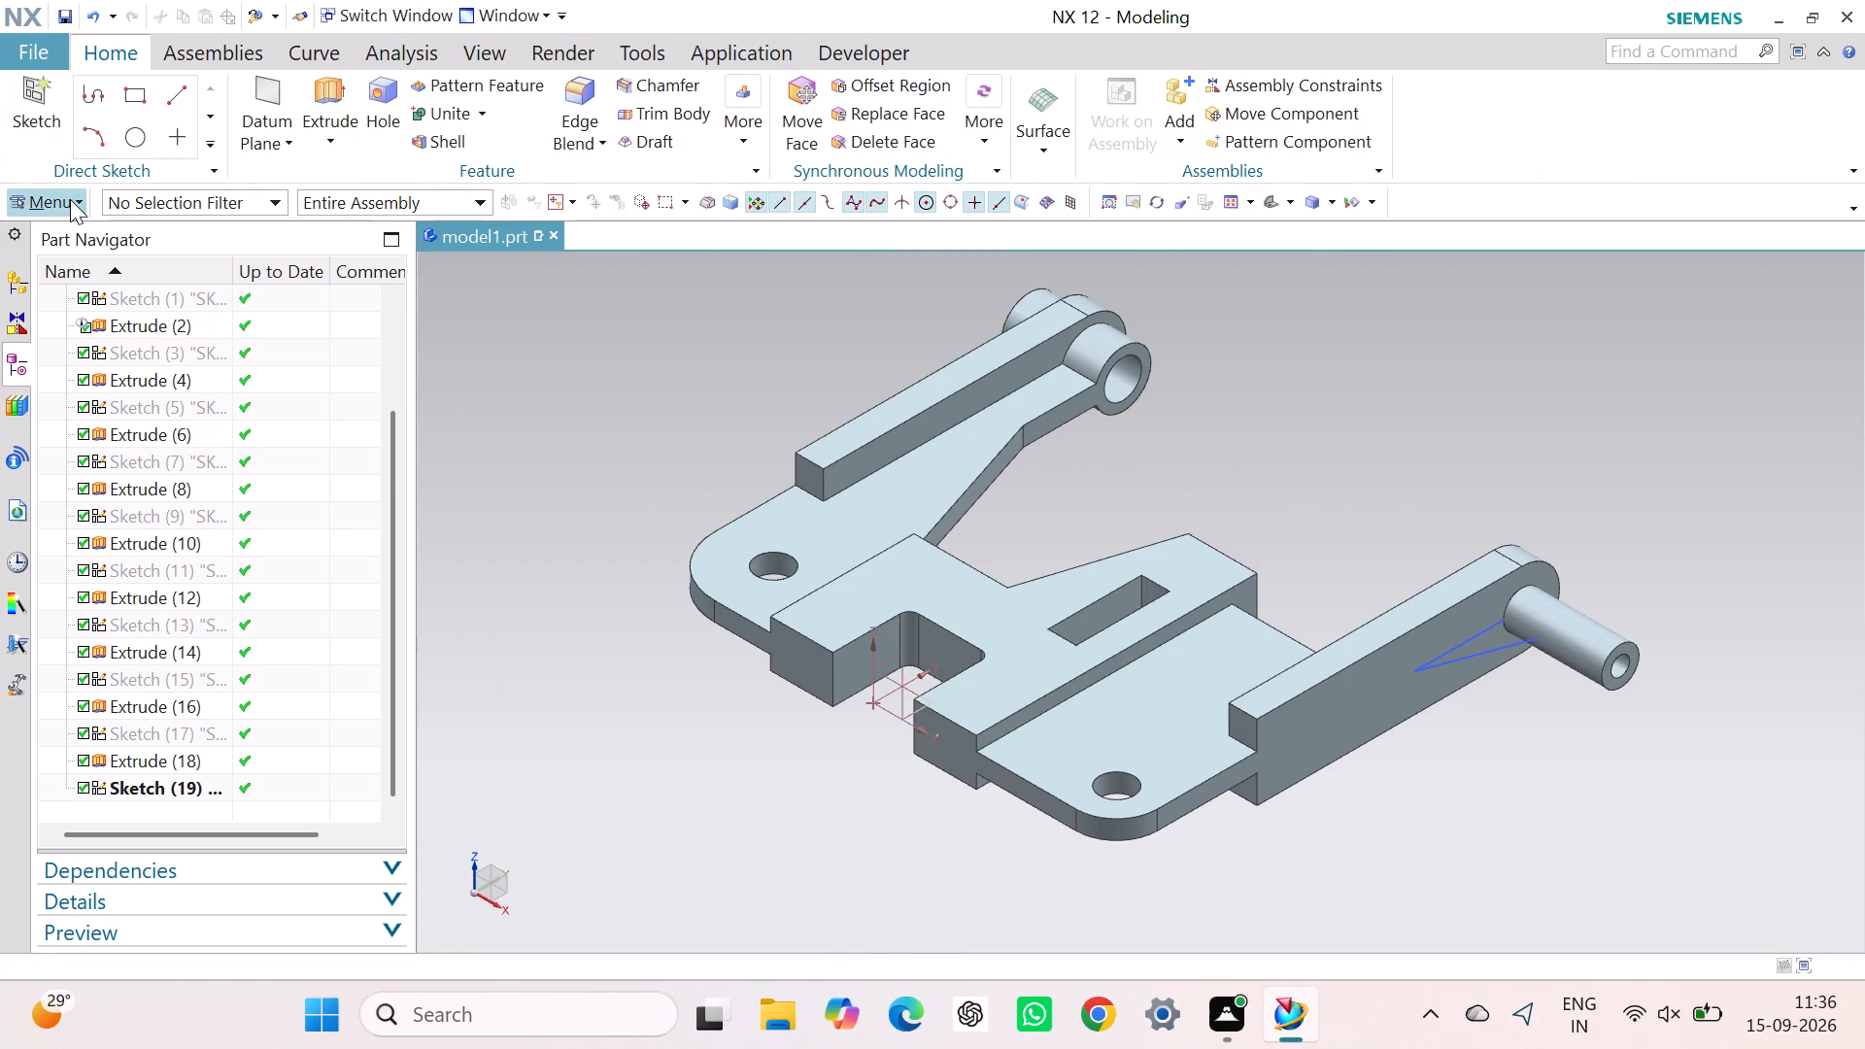
Reopen the triangle's sketch, Sketch (19), with rollback and check its fit against the pin from the bar's side.
right_click(218, 792)
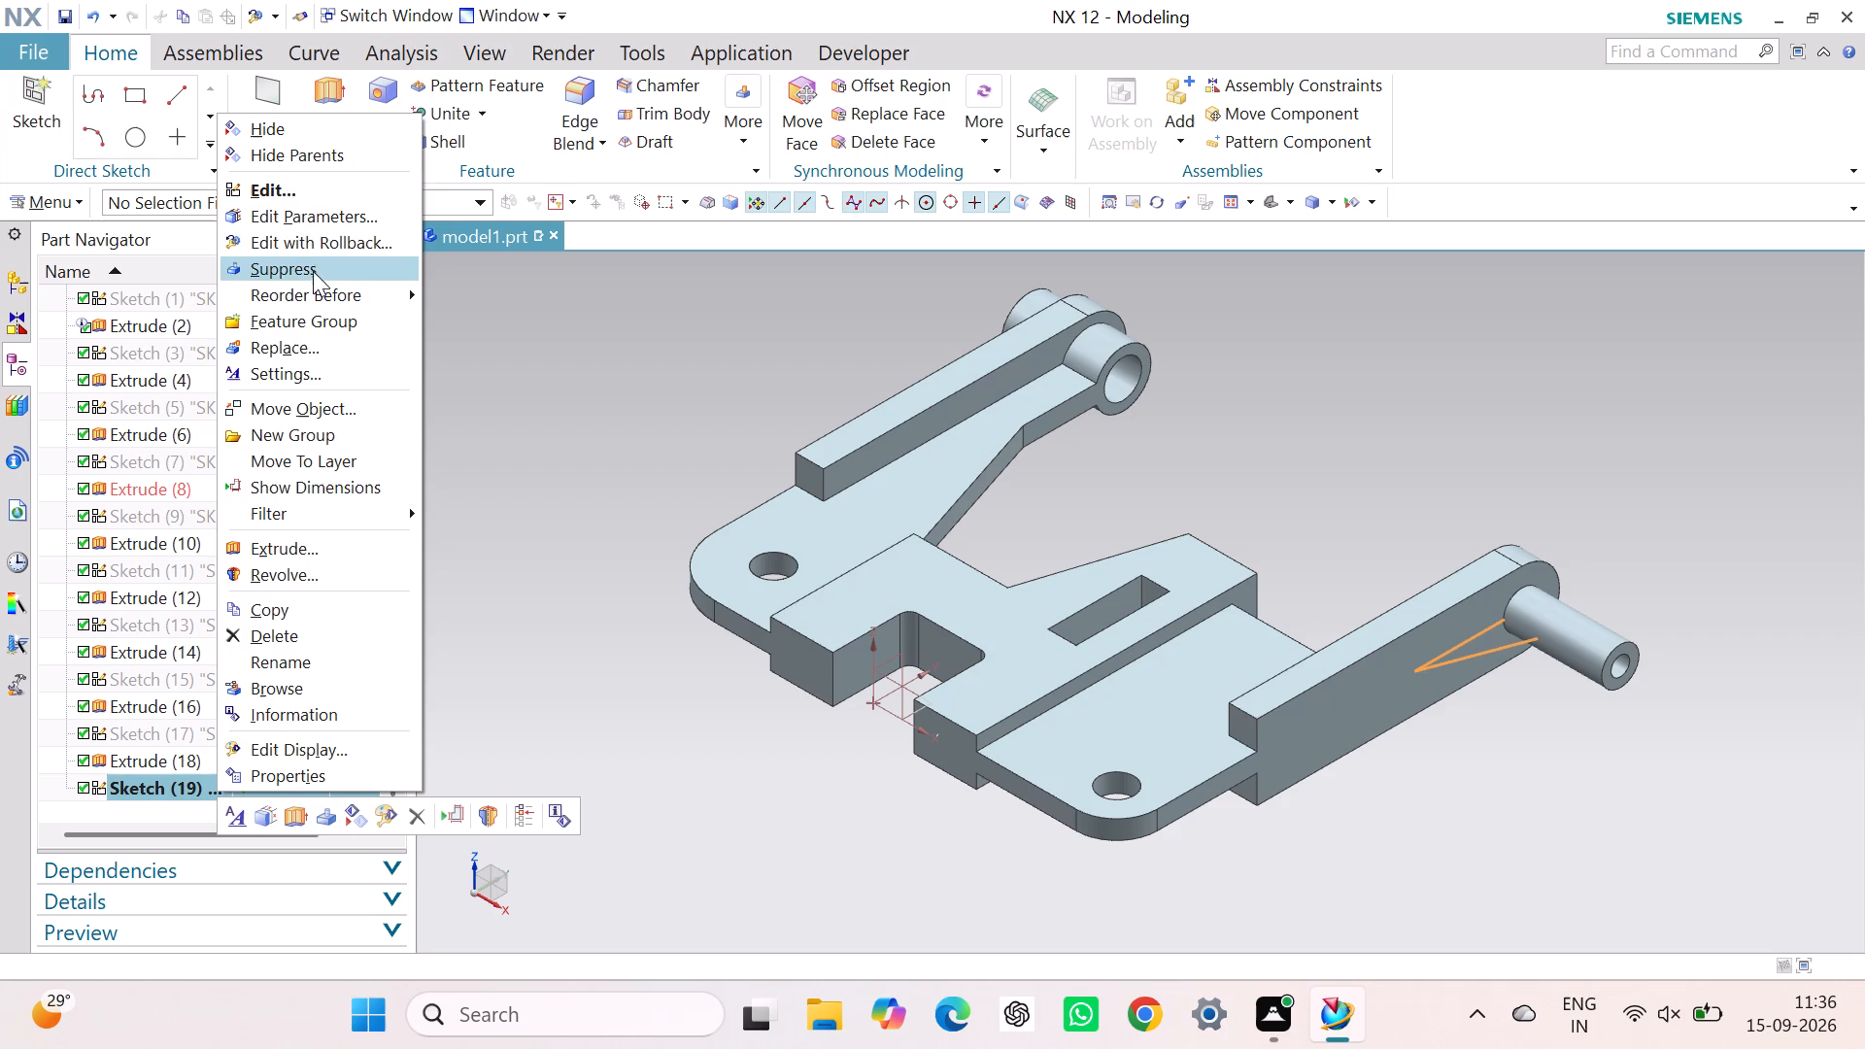
left_click(316, 245)
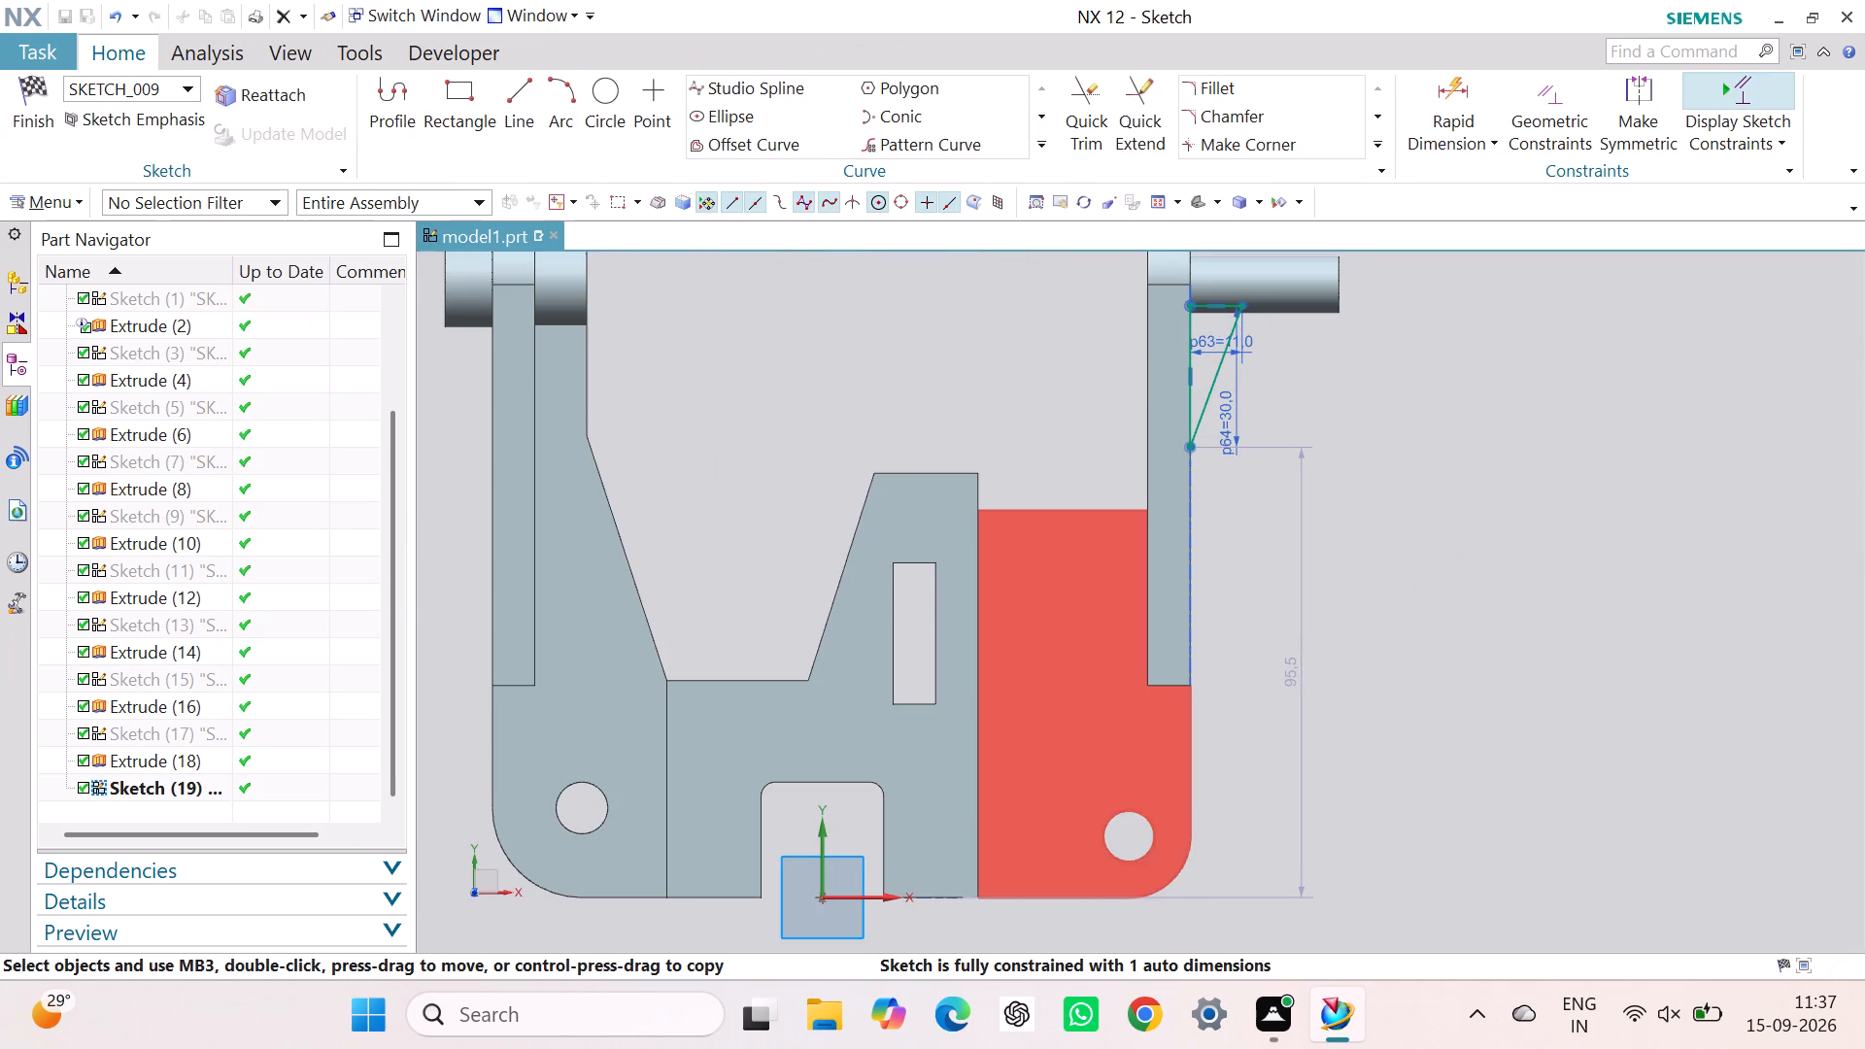
middle_click_drag(1027, 541, 894, 566)
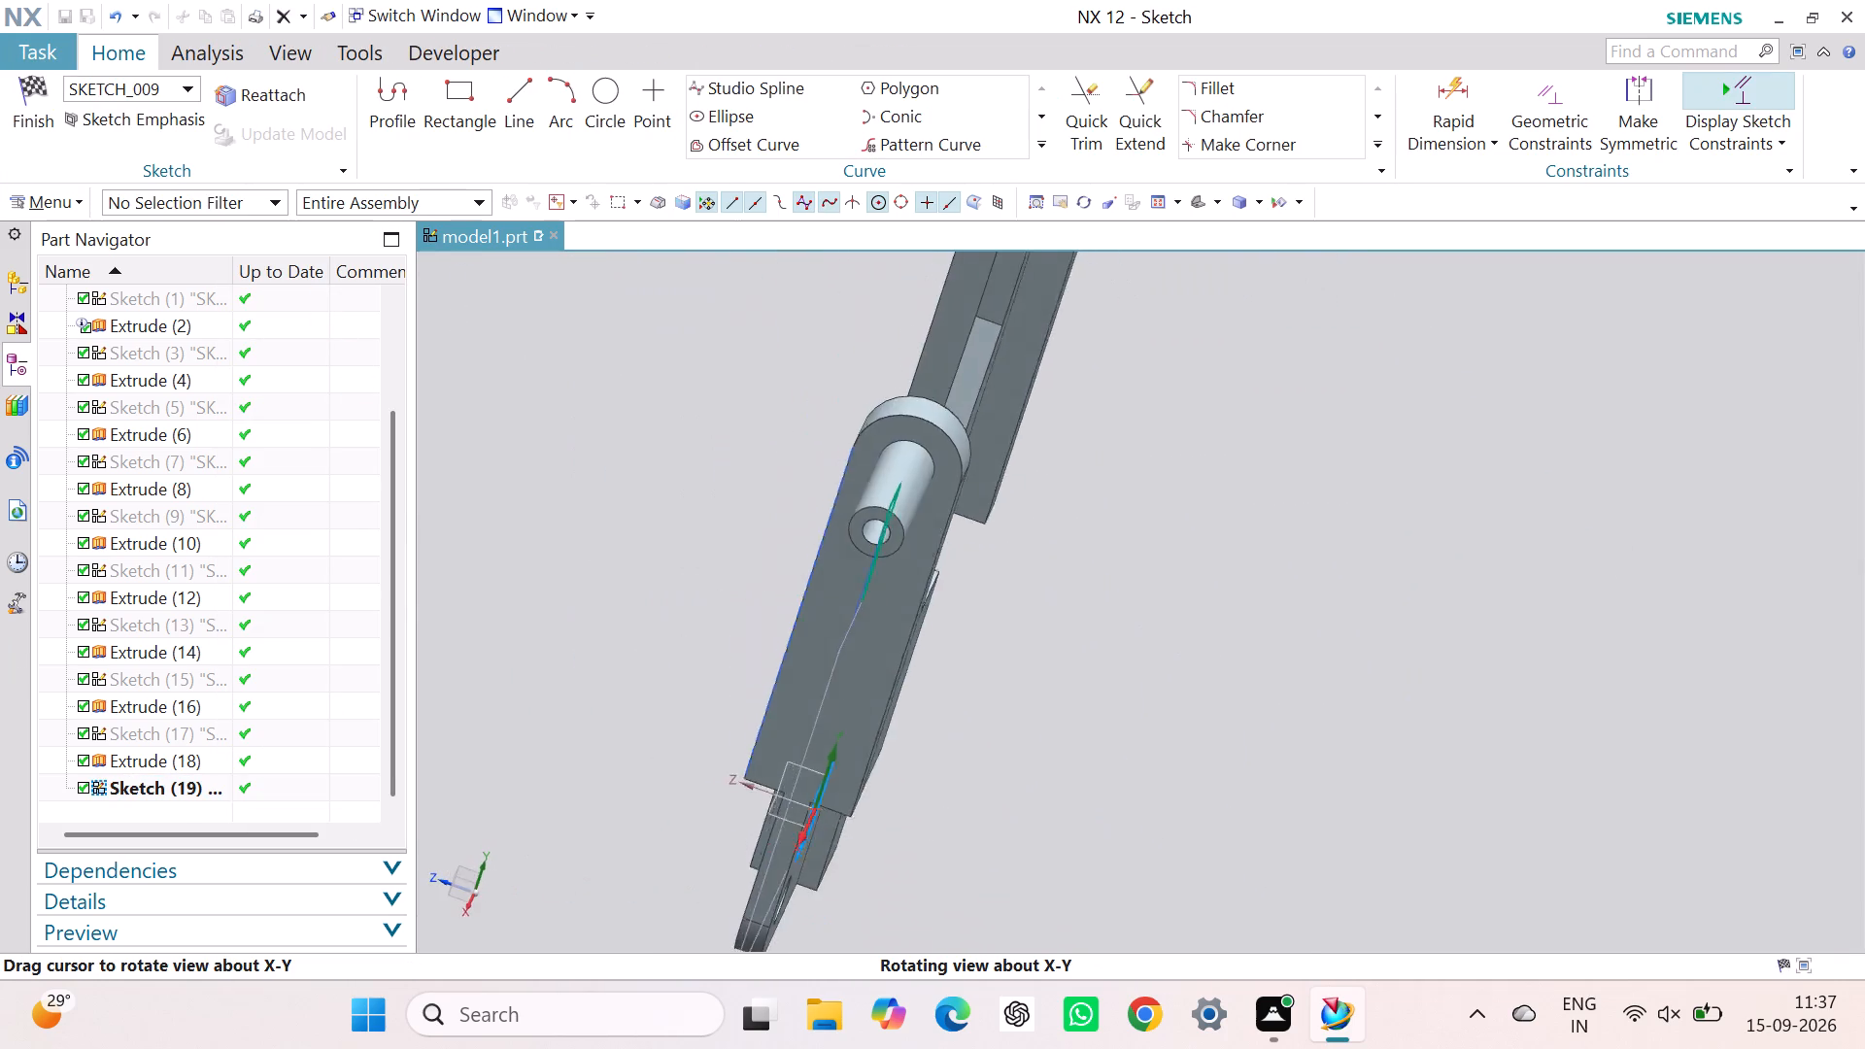
middle_click_drag(894, 566, 941, 550)
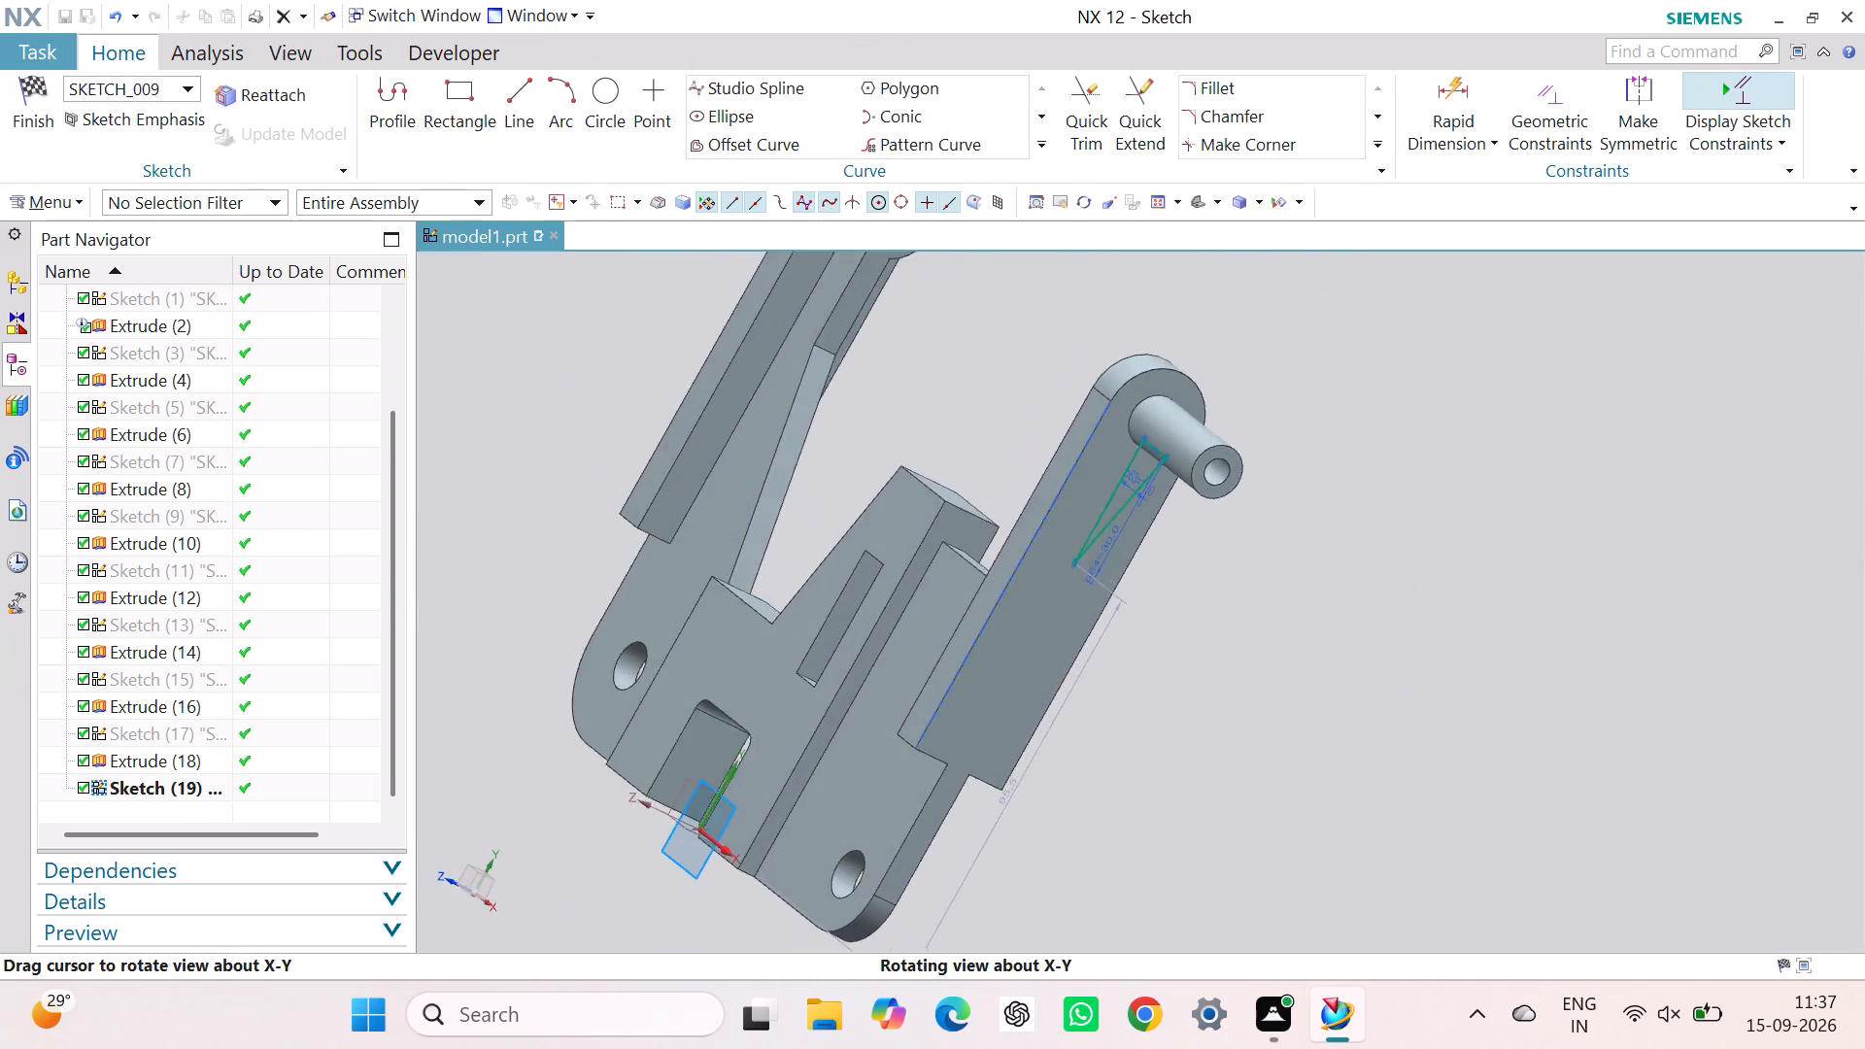
middle_click_drag(941, 550, 907, 536)
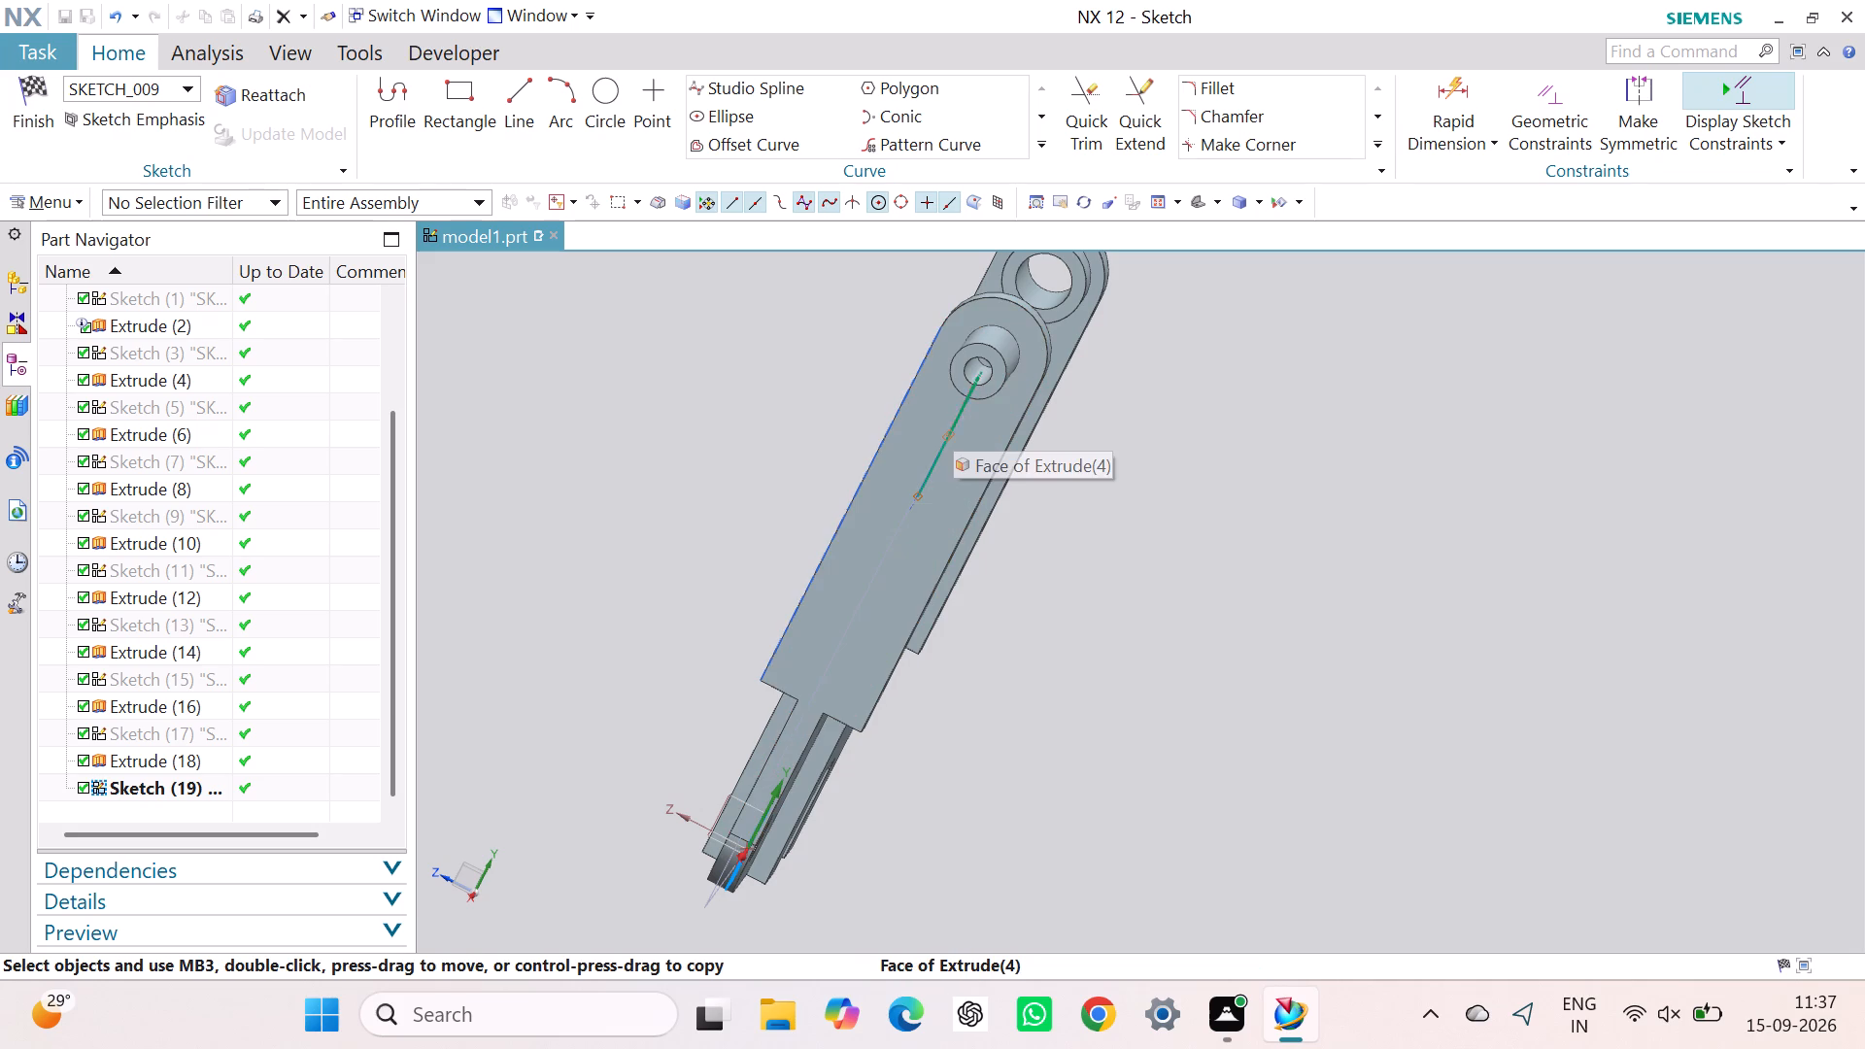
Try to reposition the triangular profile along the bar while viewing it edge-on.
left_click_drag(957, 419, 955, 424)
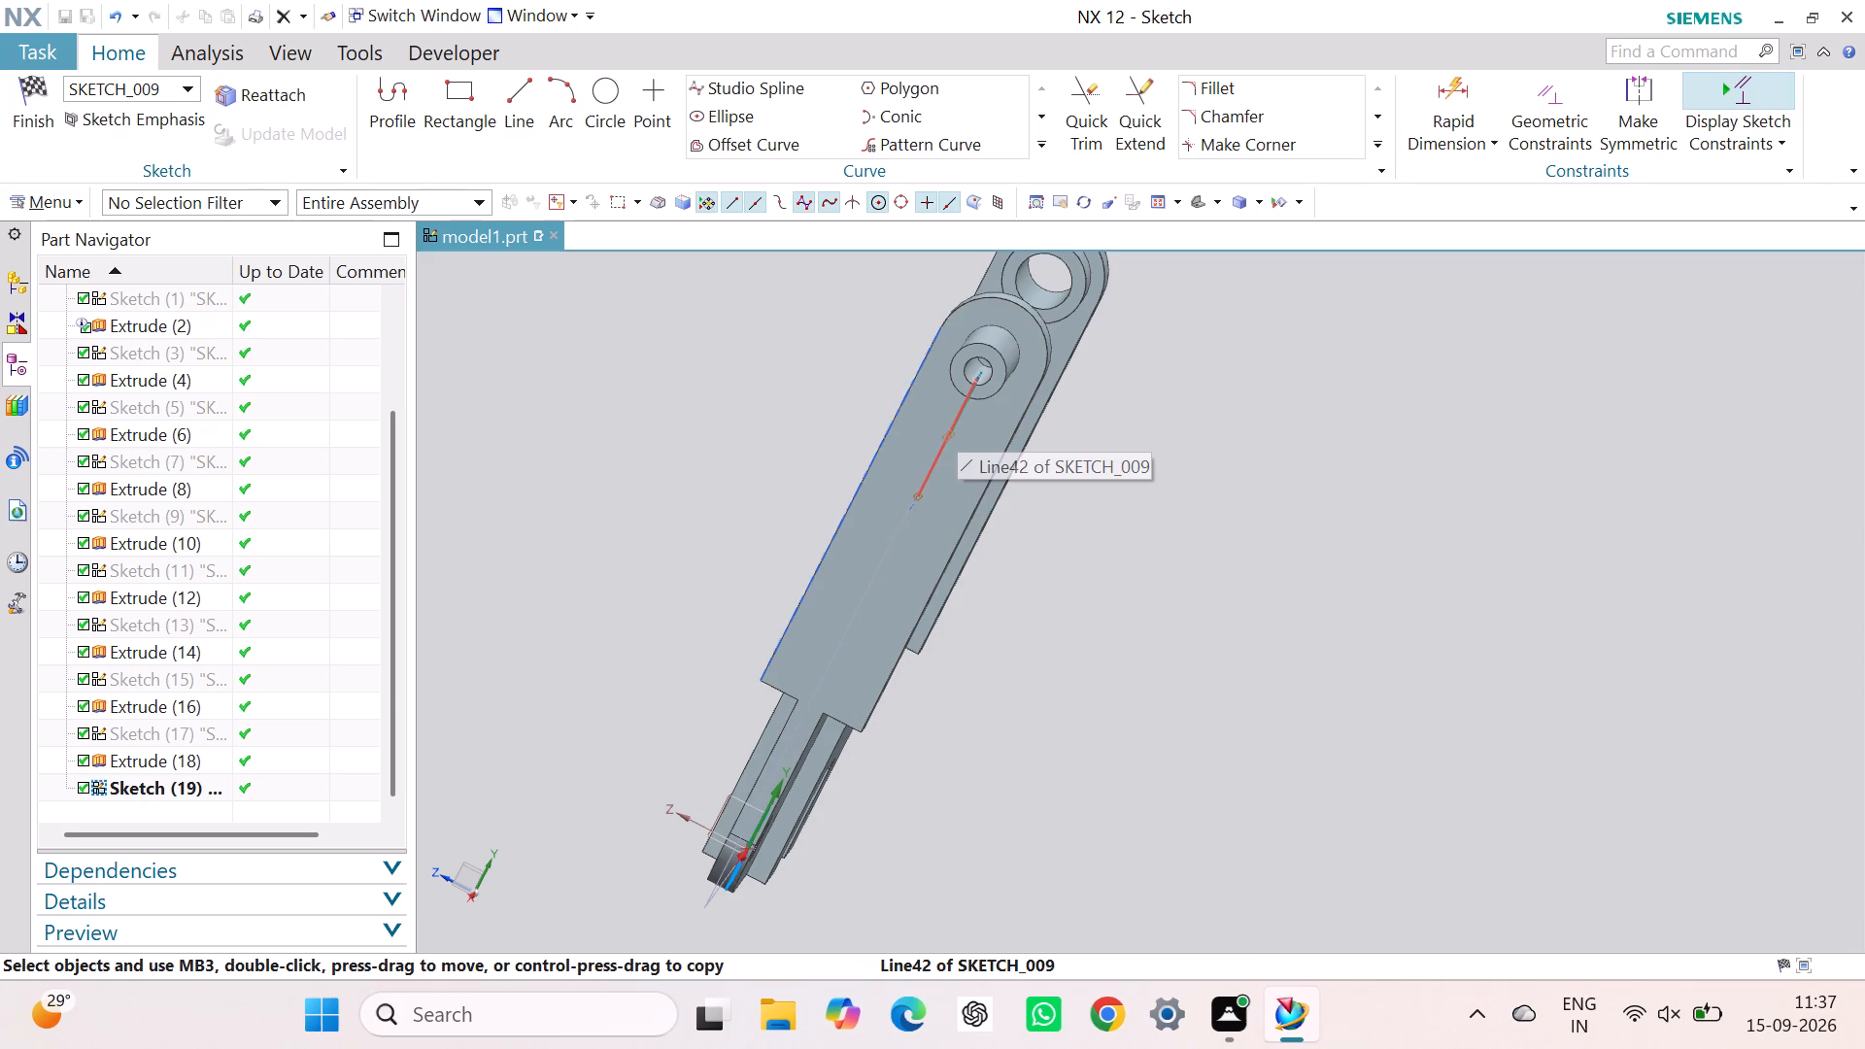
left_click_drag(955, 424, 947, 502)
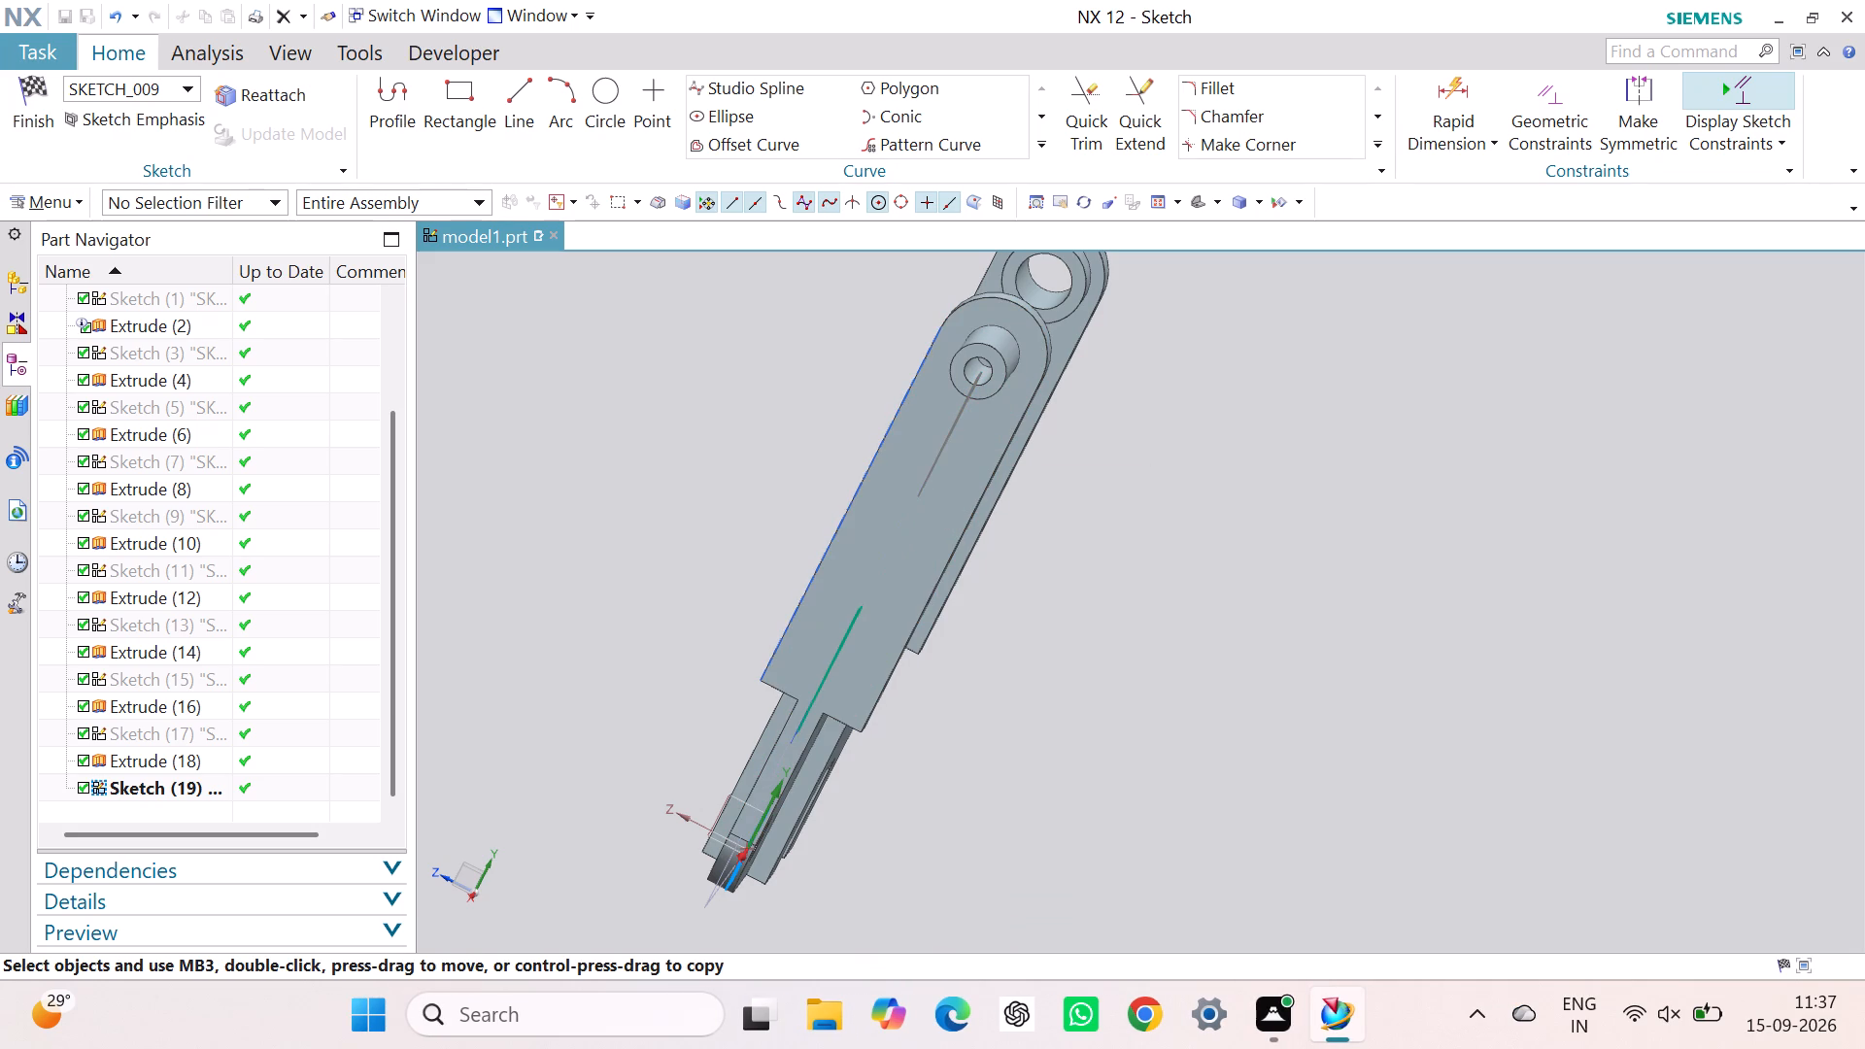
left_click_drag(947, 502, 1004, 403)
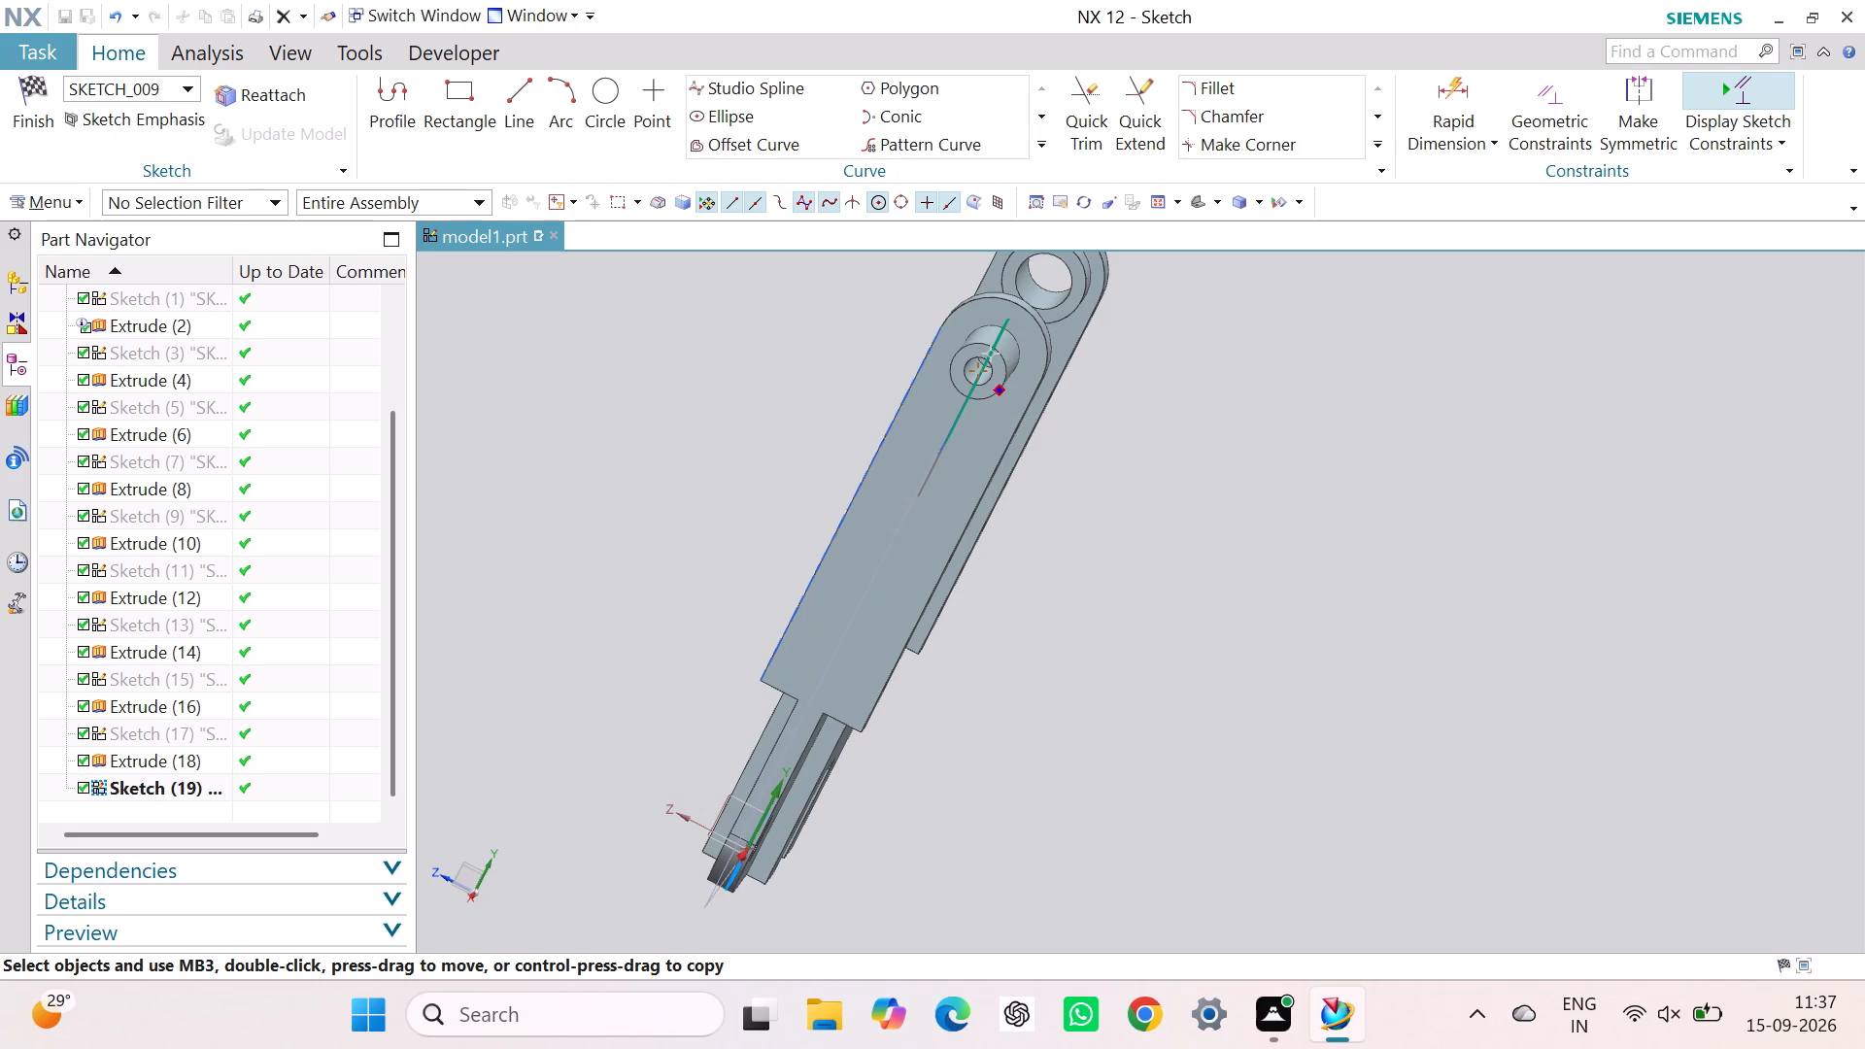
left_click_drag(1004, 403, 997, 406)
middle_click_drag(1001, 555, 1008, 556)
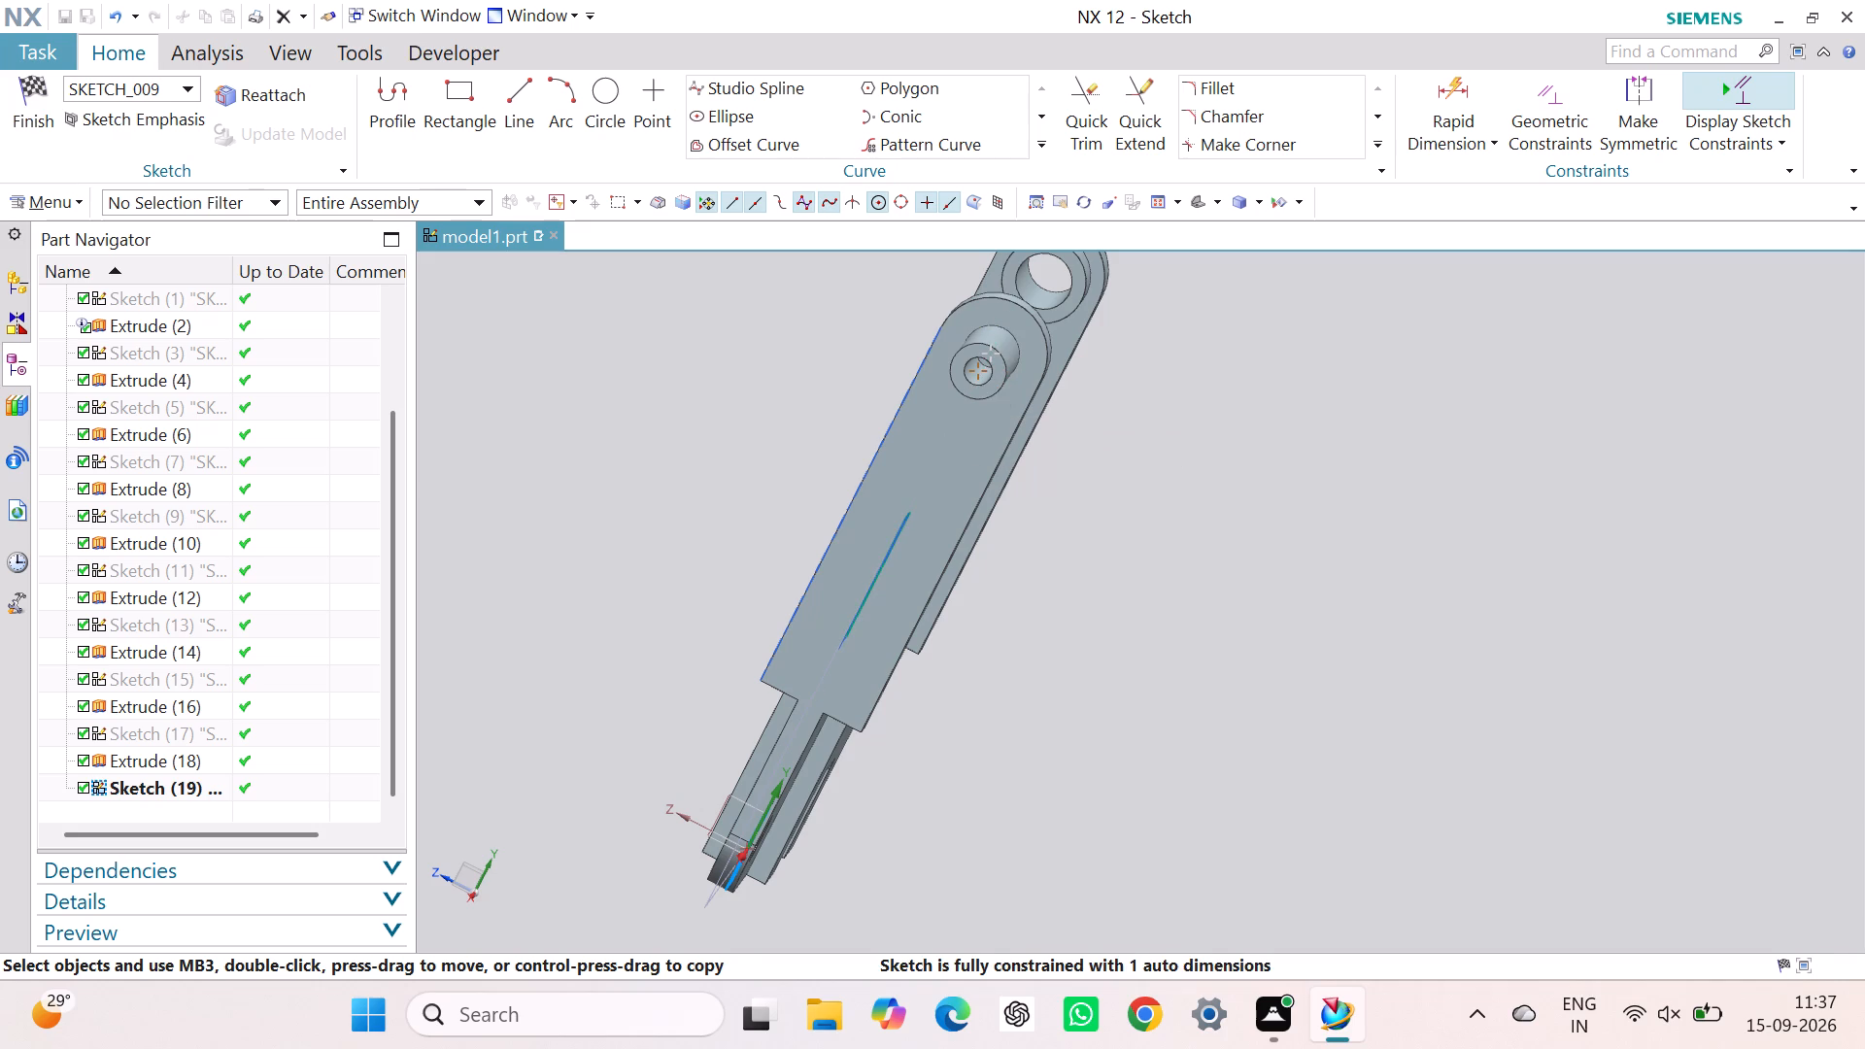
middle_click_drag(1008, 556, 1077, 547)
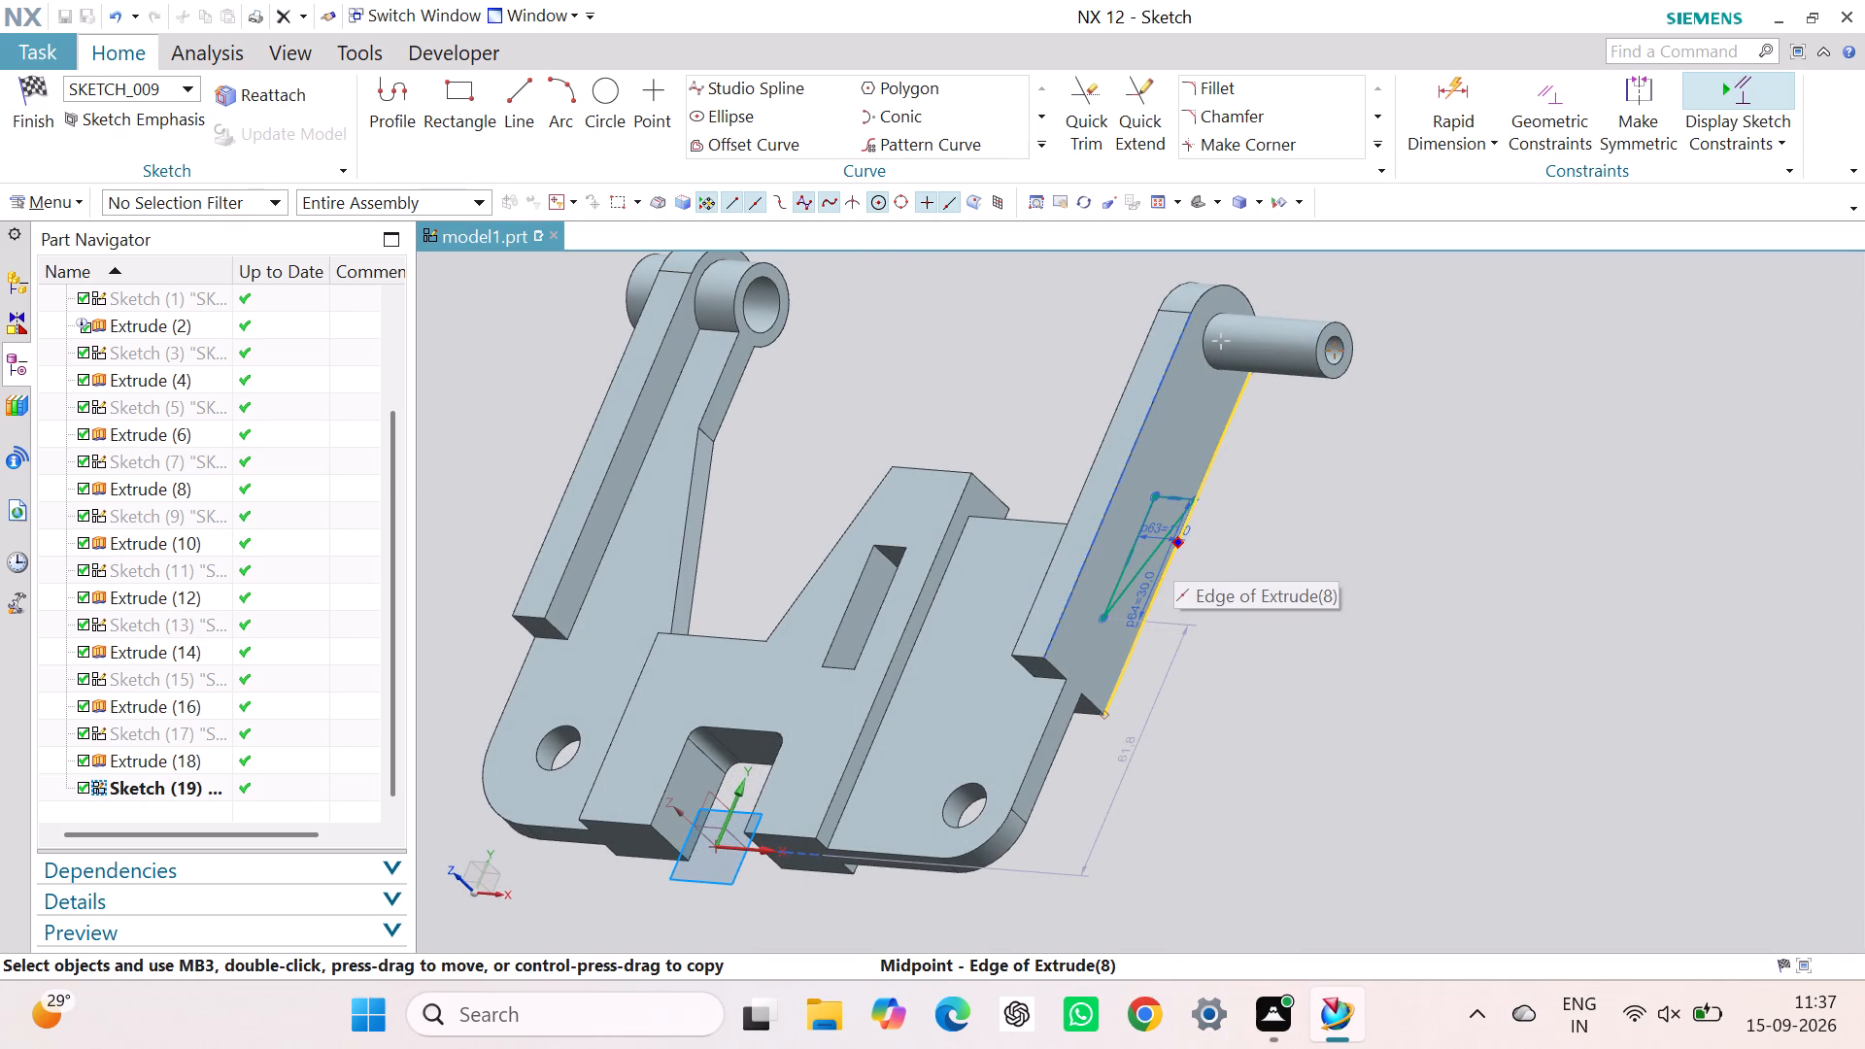
Move the triangular profile up the bar to the pin's underside, about 94 mm above the plate's bottom edge, and finish the sketch.
left_click_drag(1161, 538, 1166, 486)
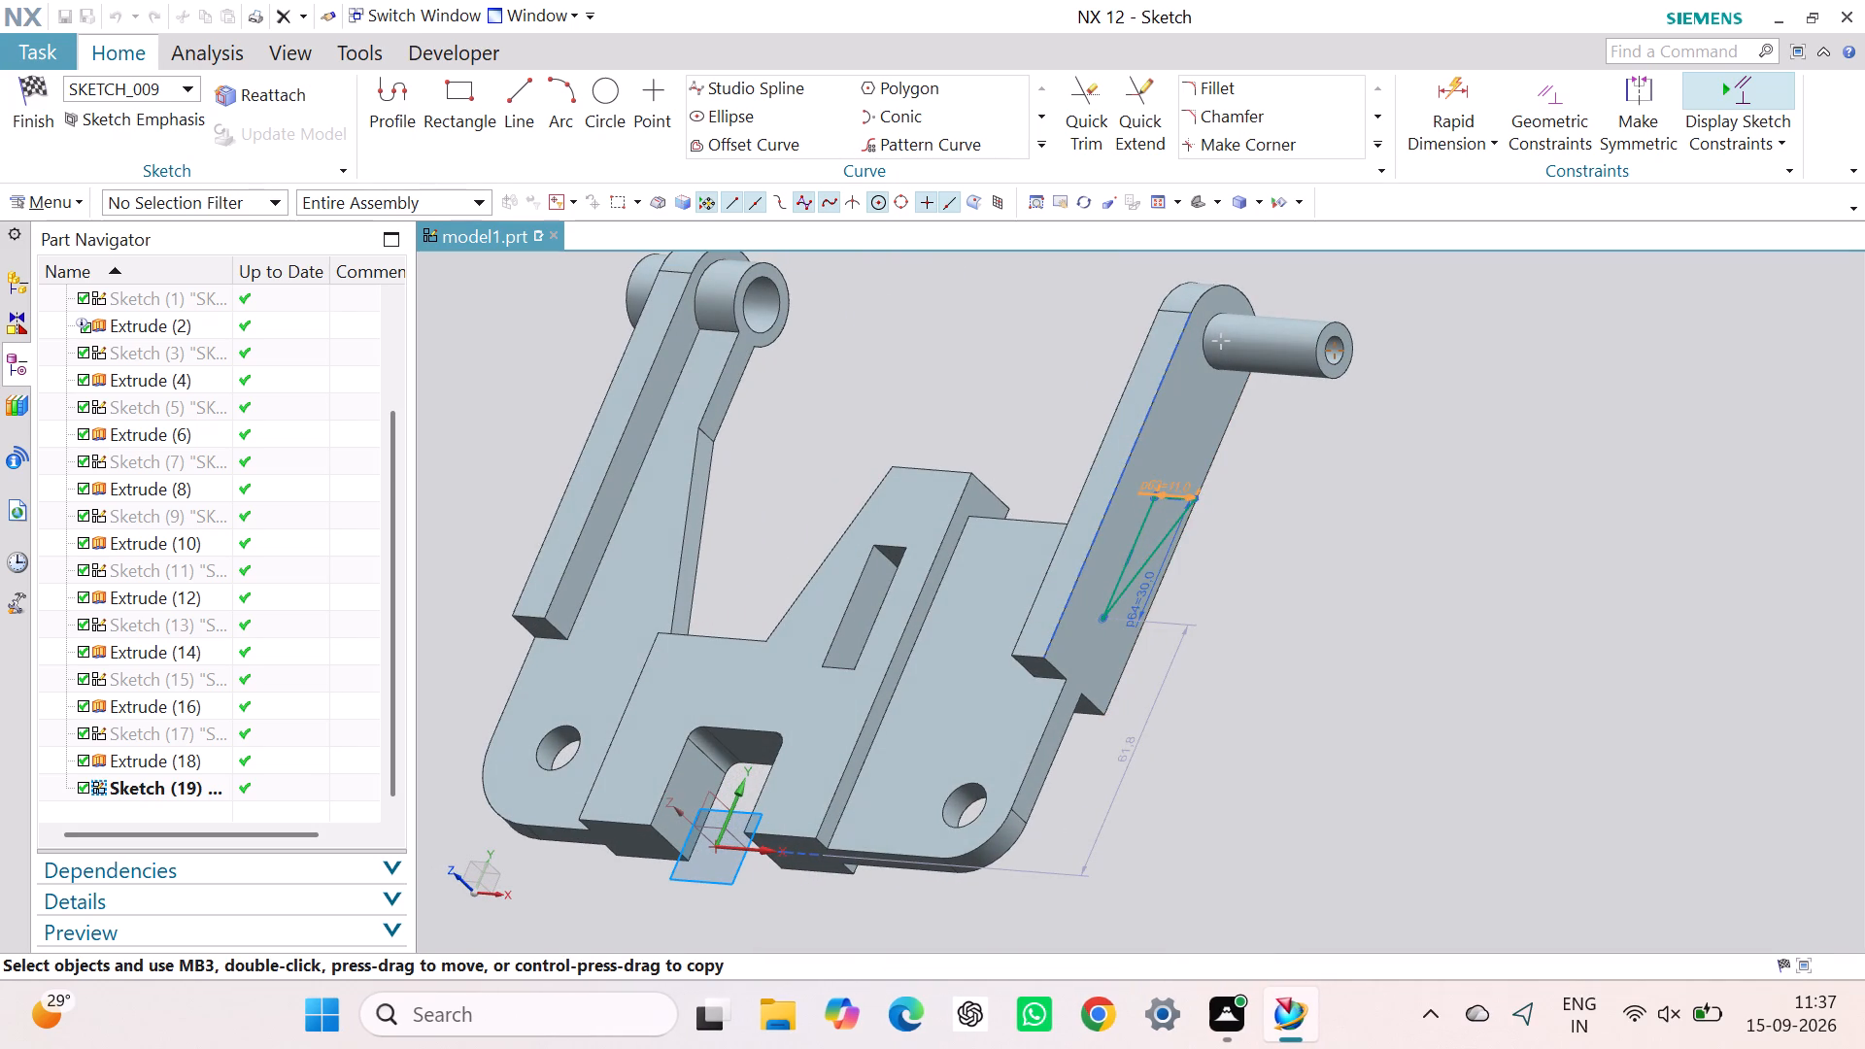
left_click_drag(1166, 486, 1170, 468)
scroll(1203, 548, "down", 3)
scroll(1201, 545, "up", 3)
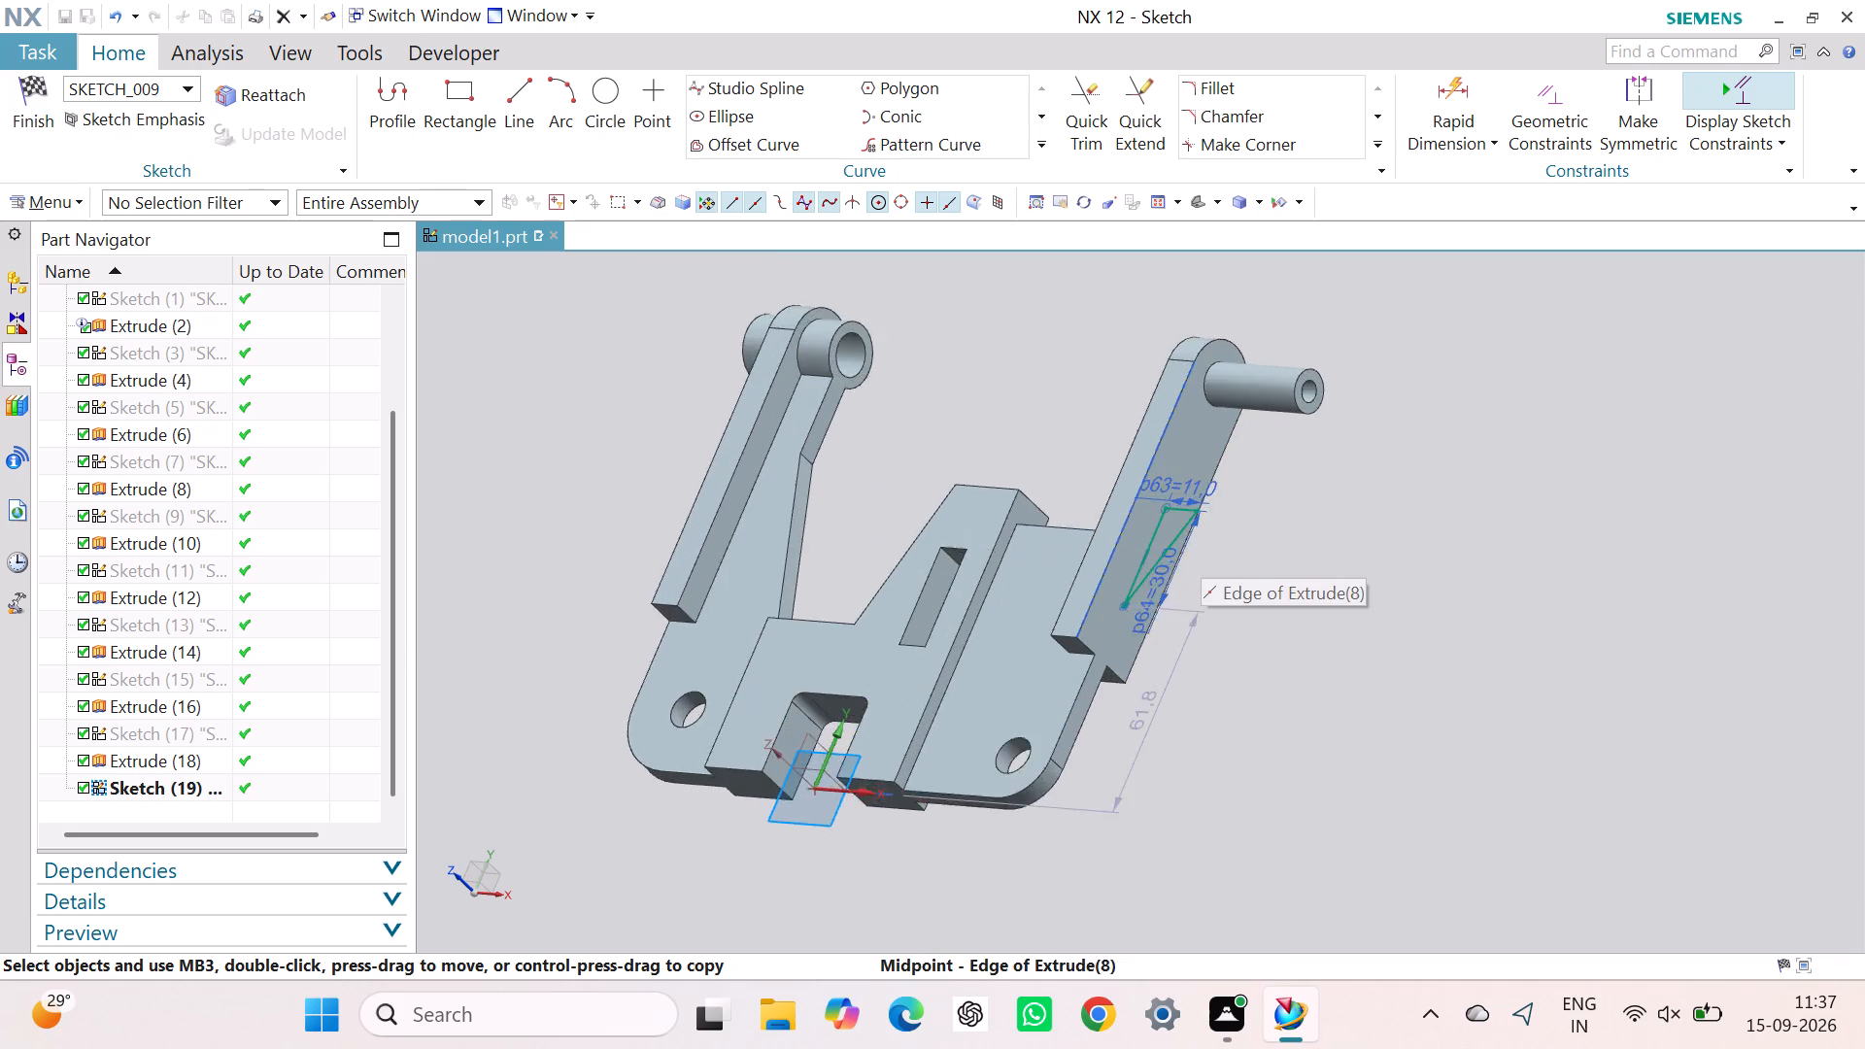
scroll(1201, 545, "up", 2)
left_click_drag(1168, 475, 1178, 403)
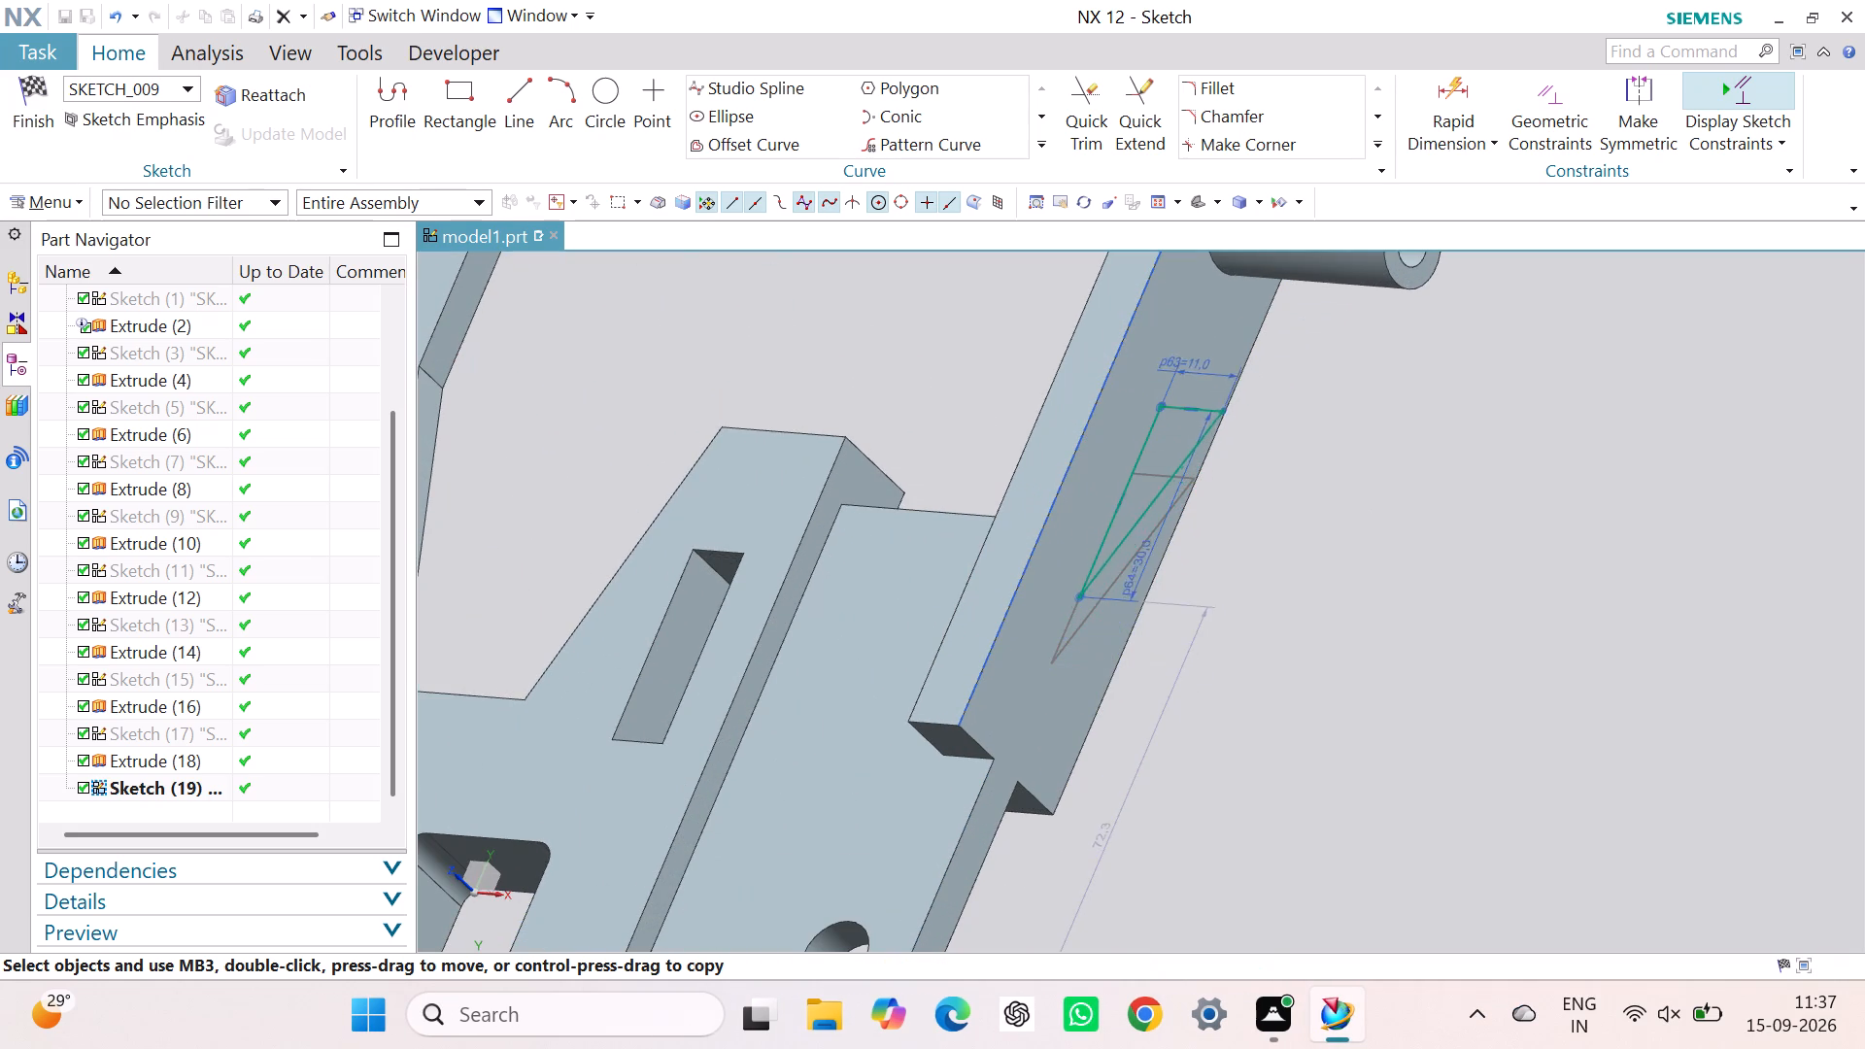
left_click_drag(1178, 403, 1218, 285)
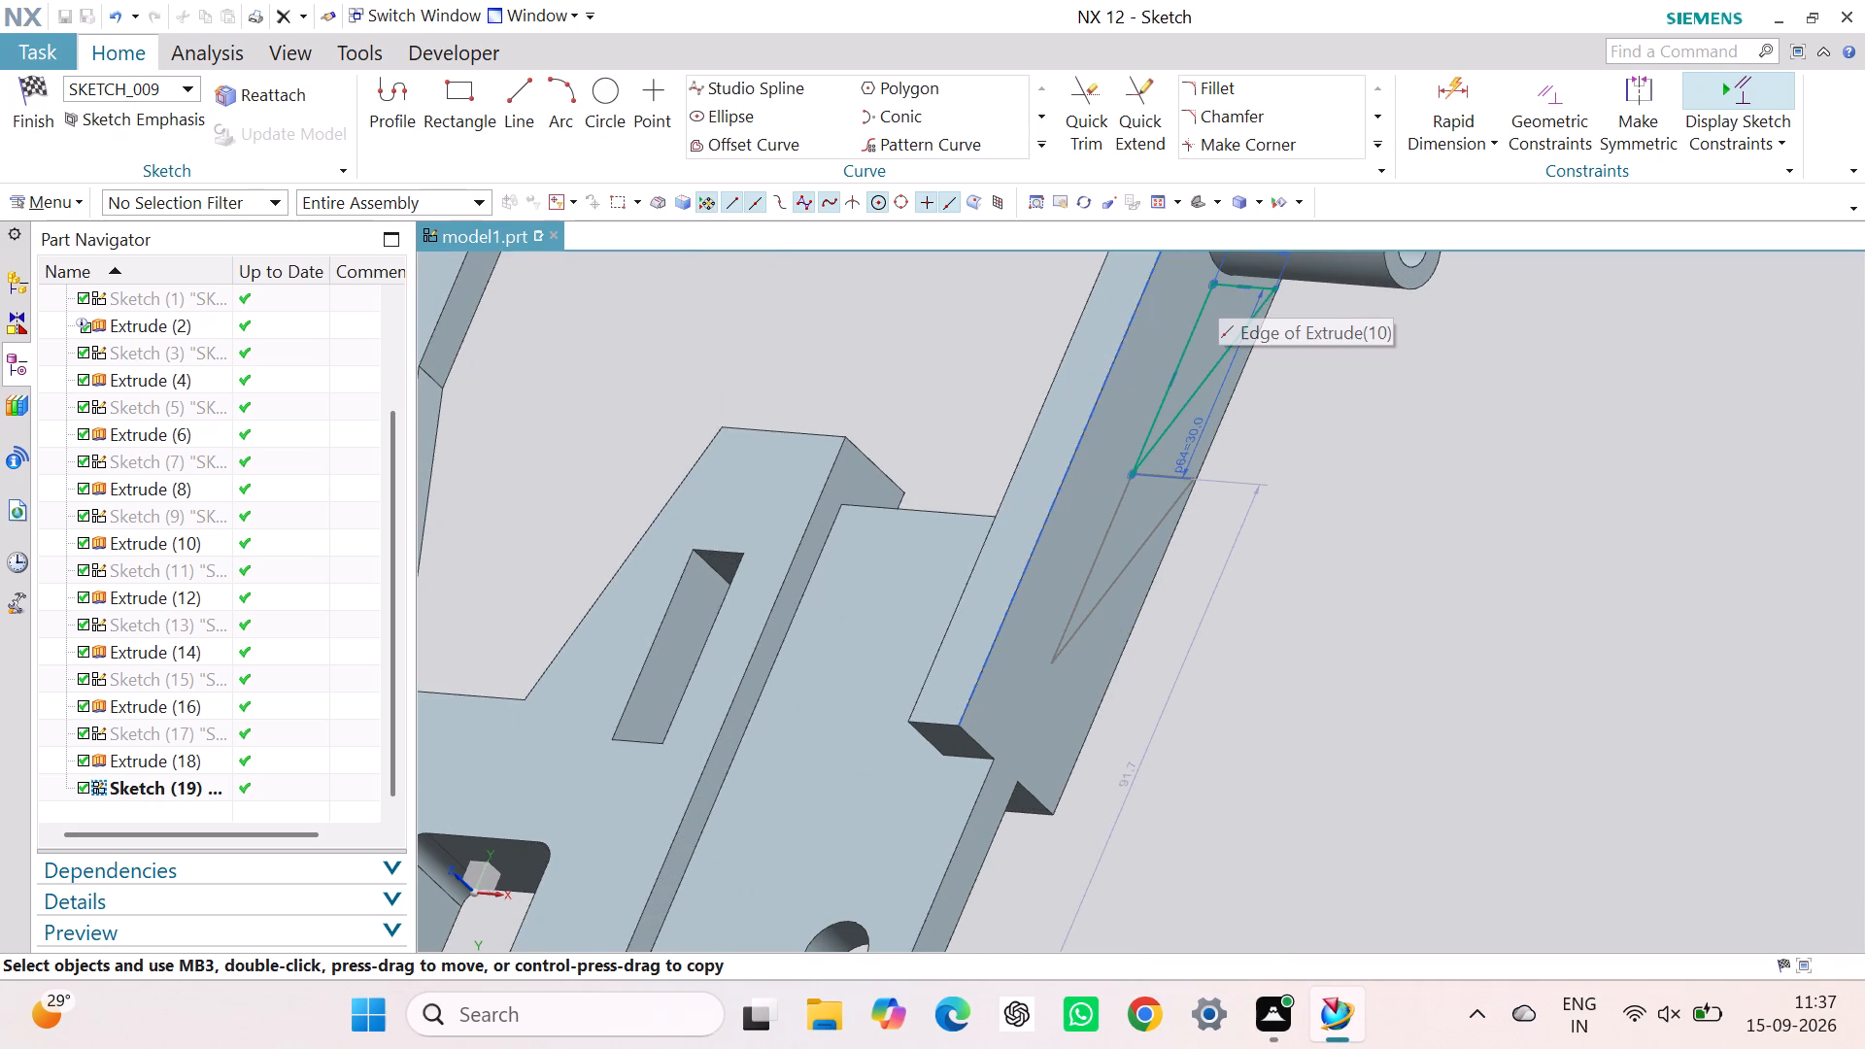
left_click_drag(1218, 285, 1219, 278)
middle_click_drag(1308, 551, 1307, 555)
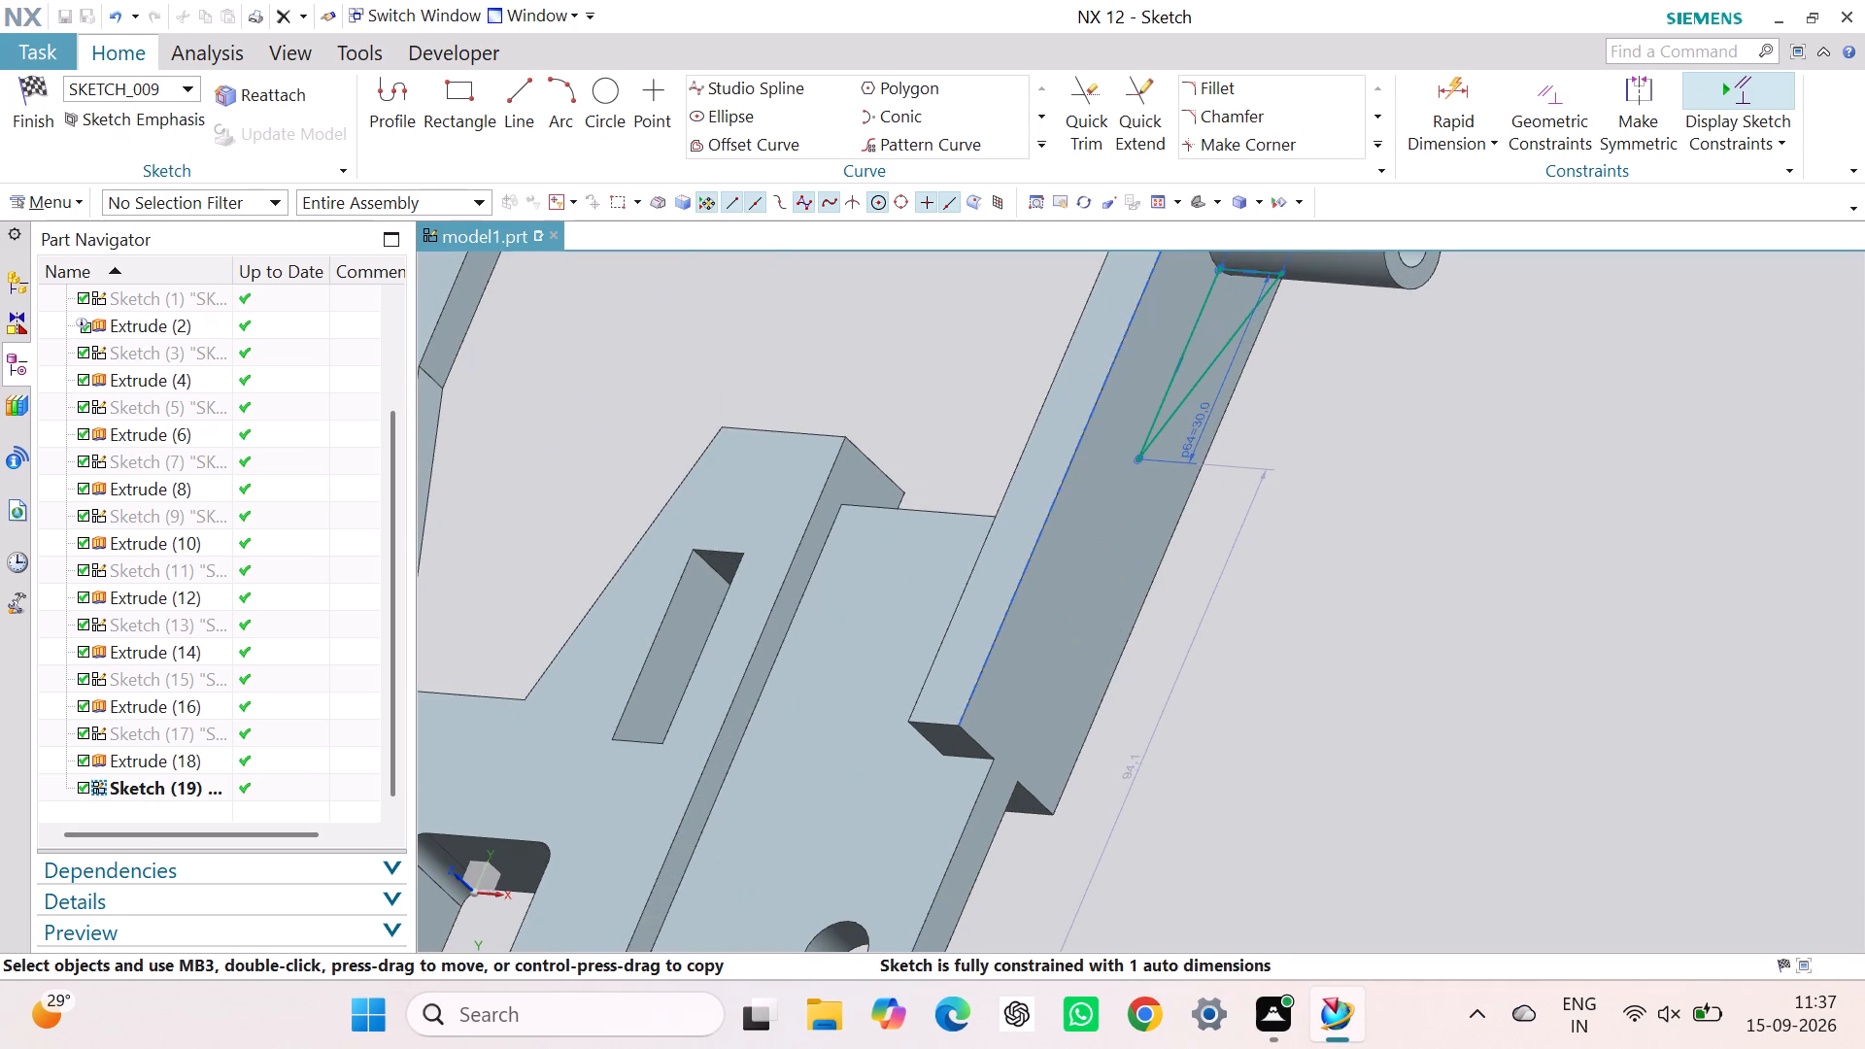
middle_click_drag(1307, 555, 1363, 538)
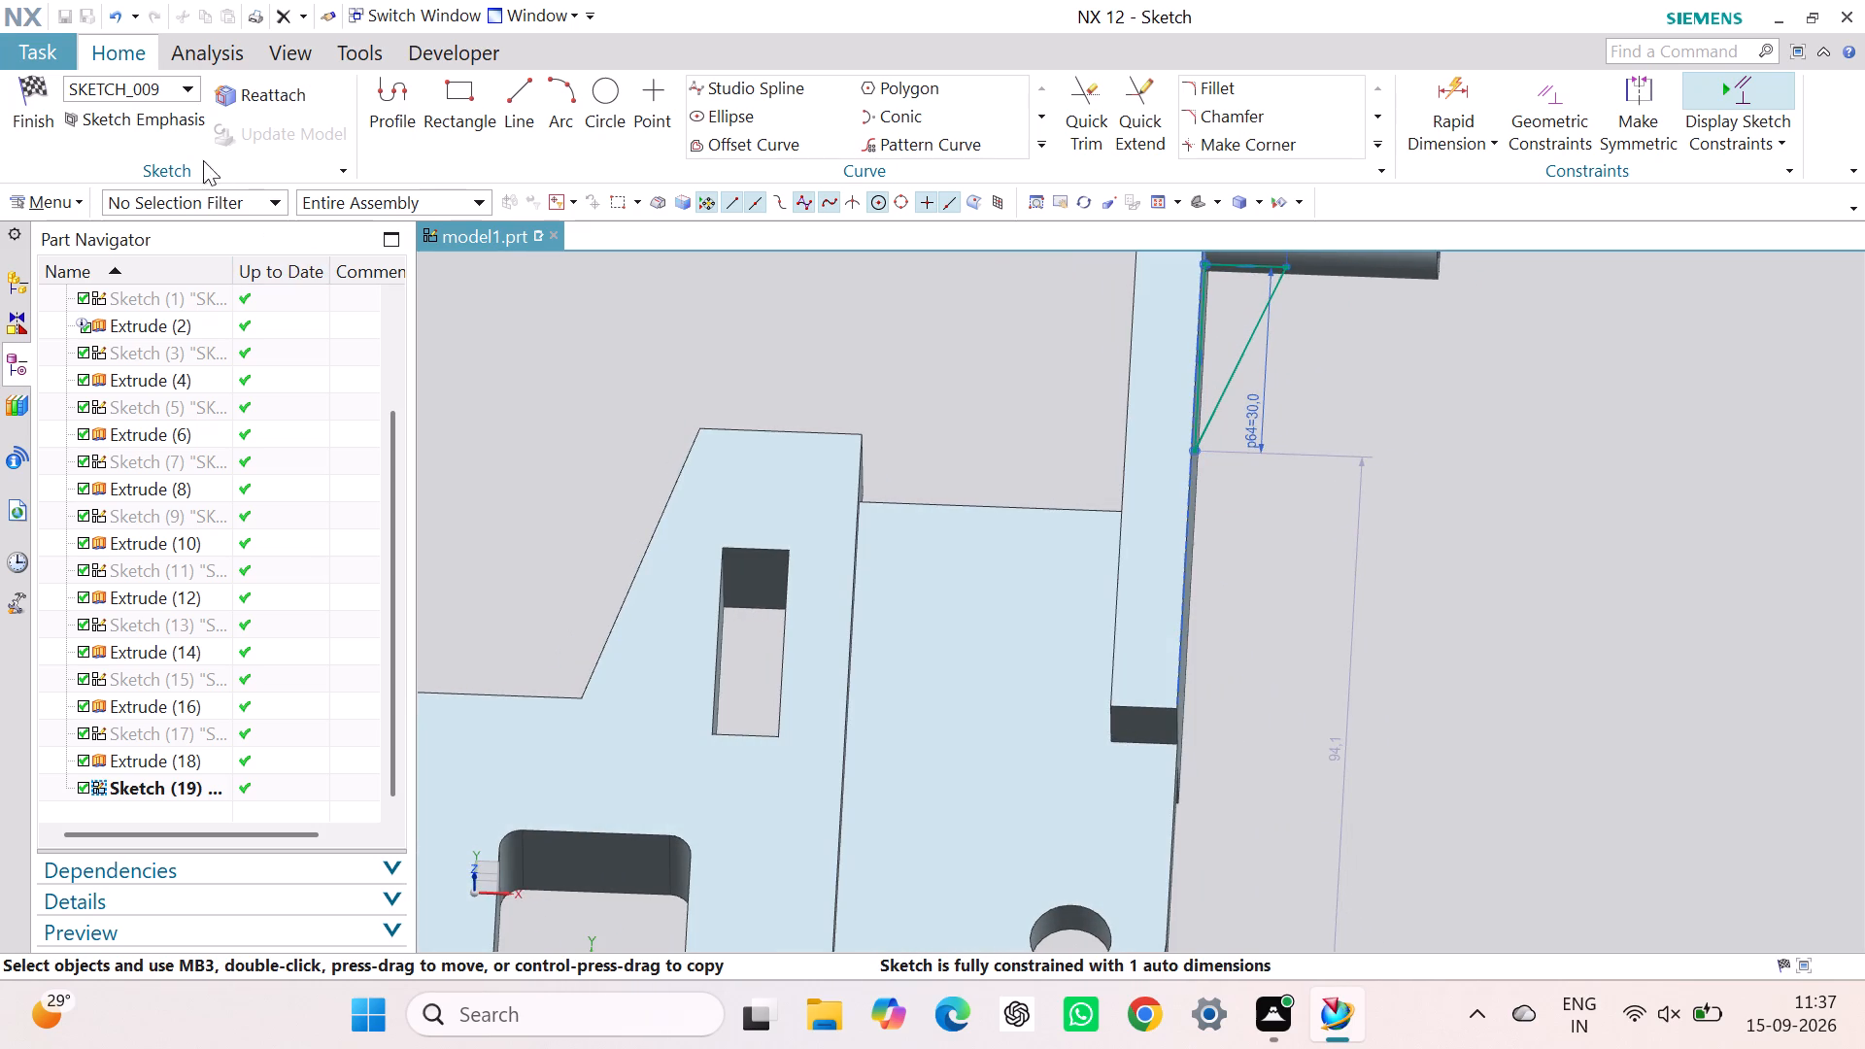
left_click(25, 105)
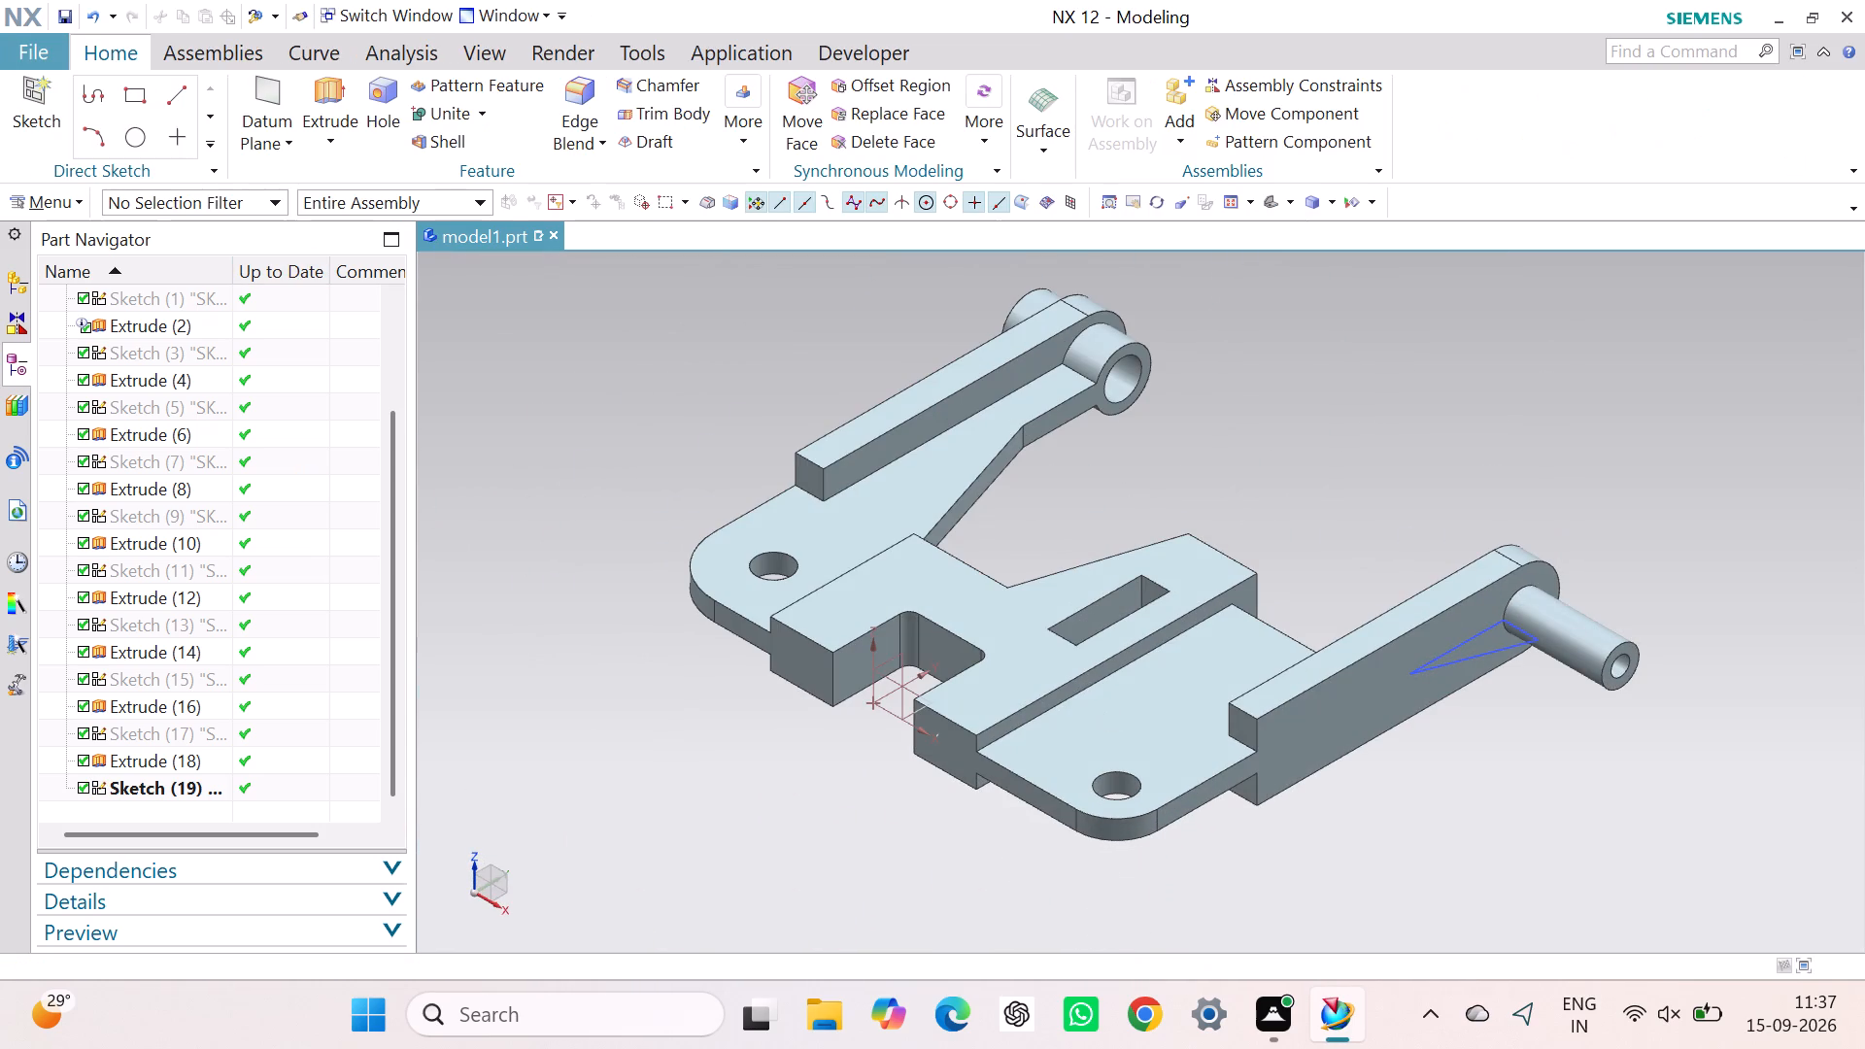
Extrude the triangular profile, Sketch (19), with a symmetric distance of 6 mm and Boolean Subtract.
scroll(1499, 654, "down", 4)
scroll(1506, 657, "up", 8)
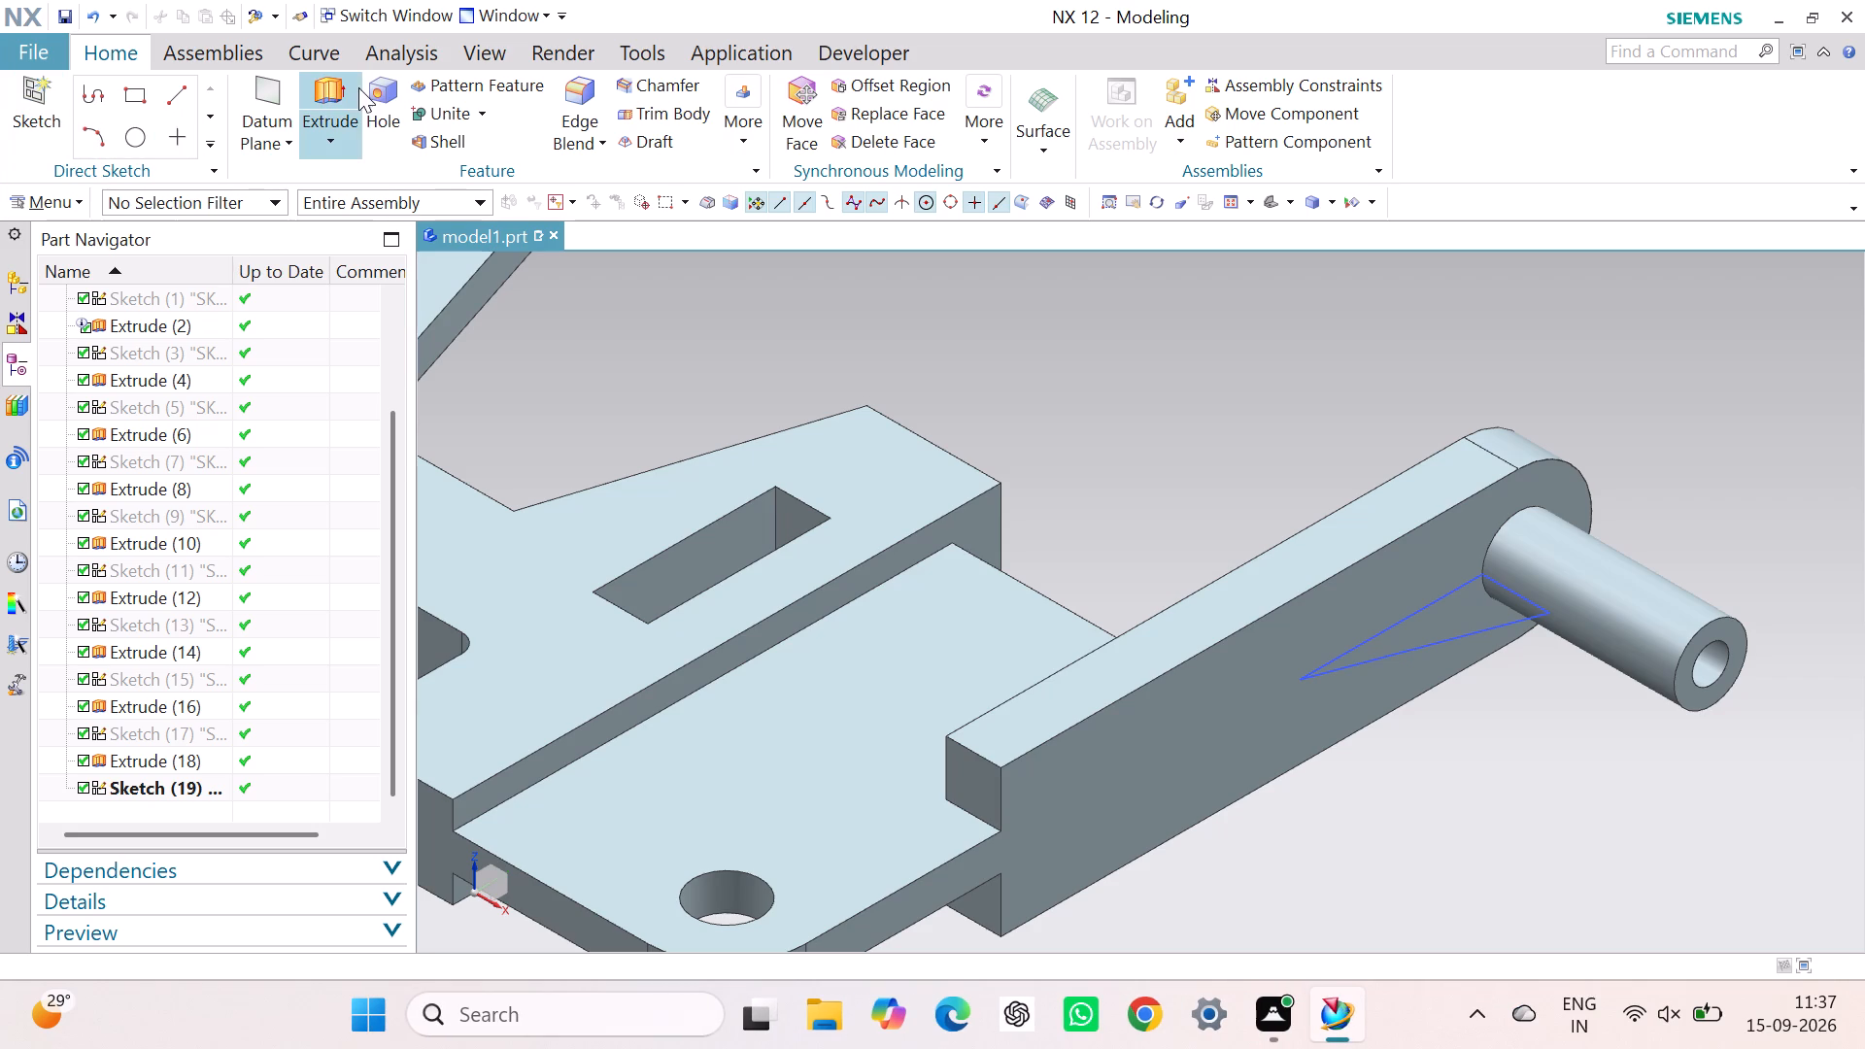
left_click(329, 87)
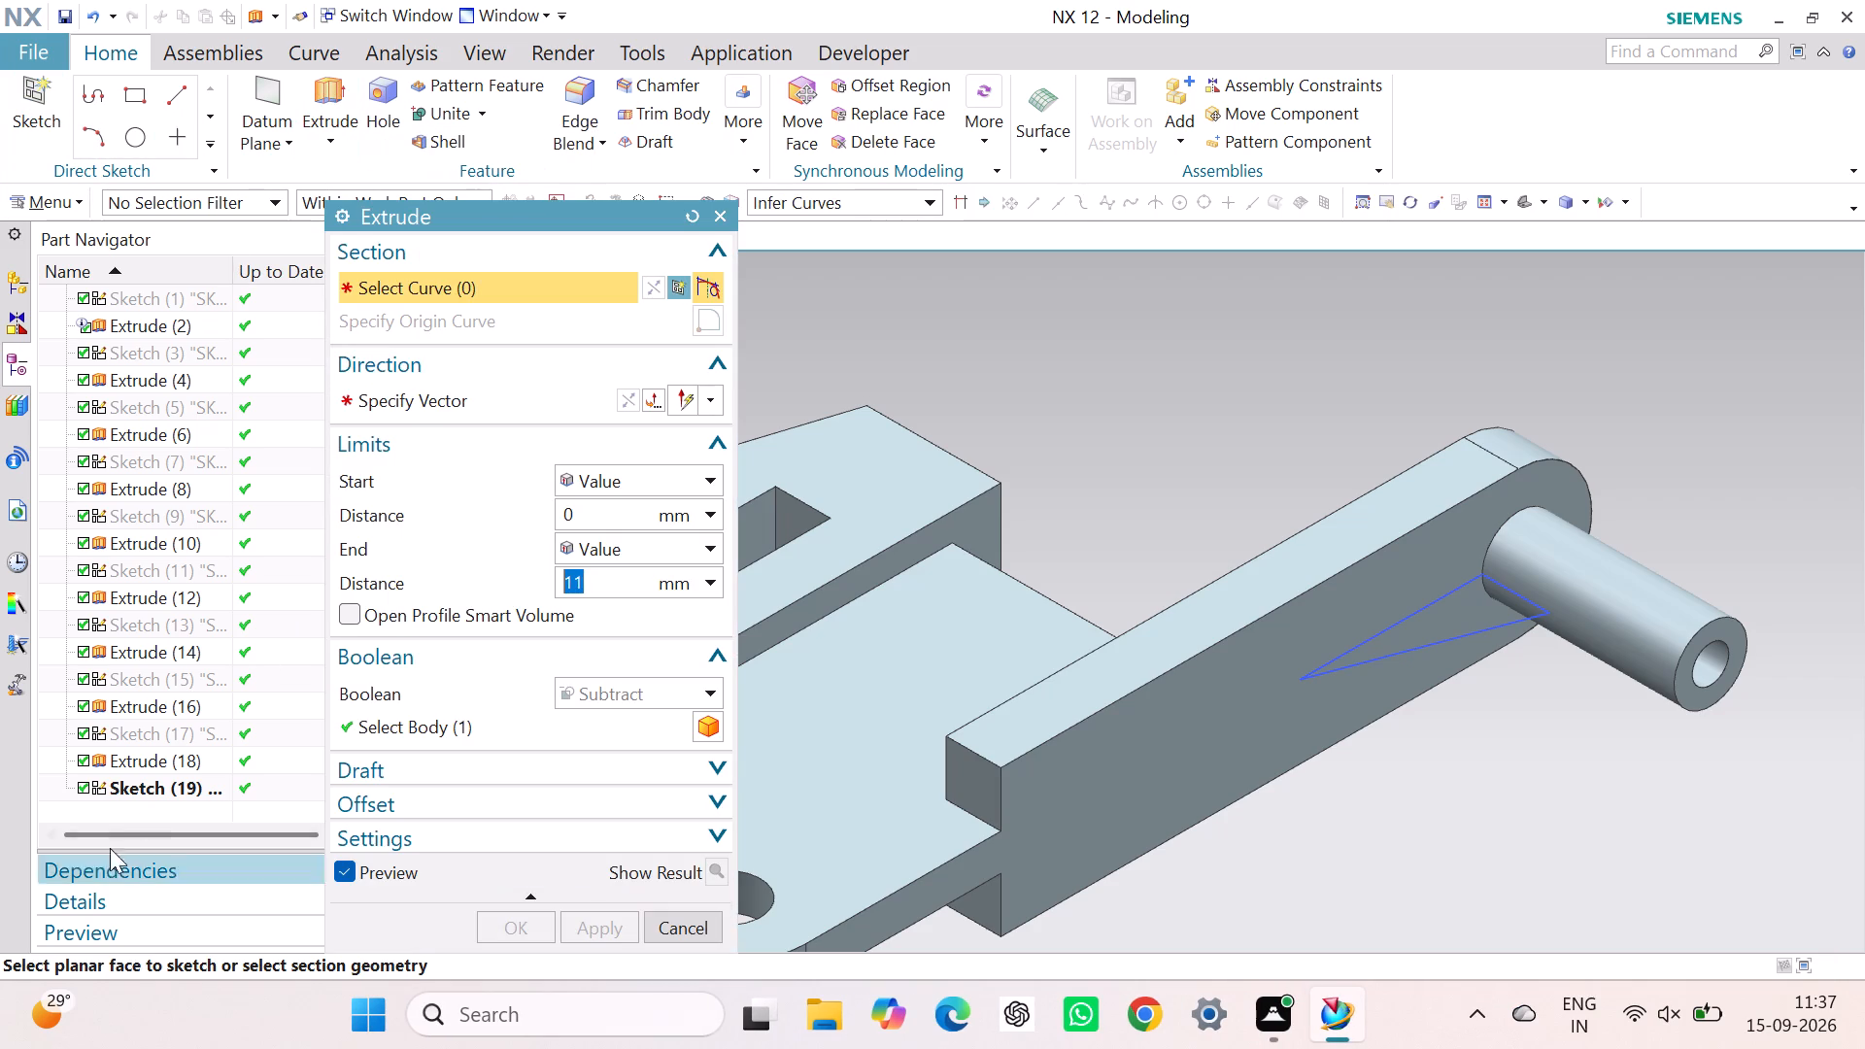
left_click(139, 786)
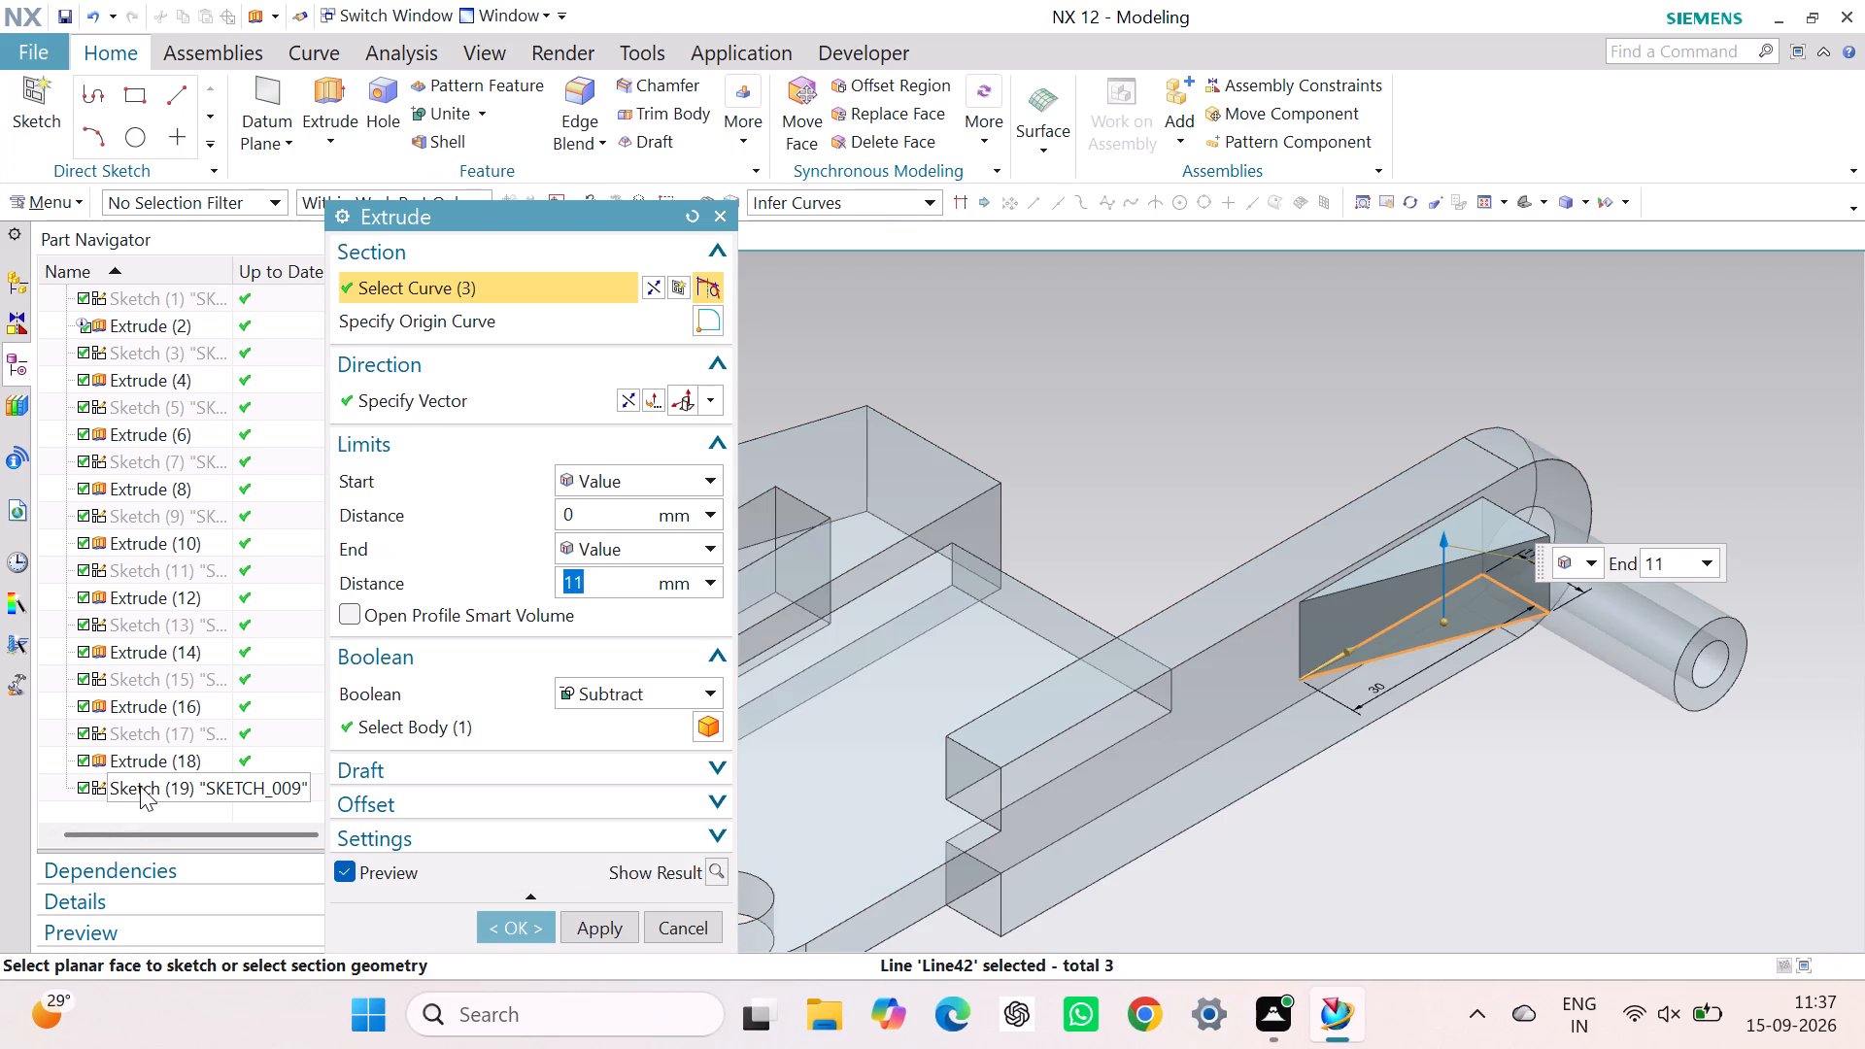
key("6")
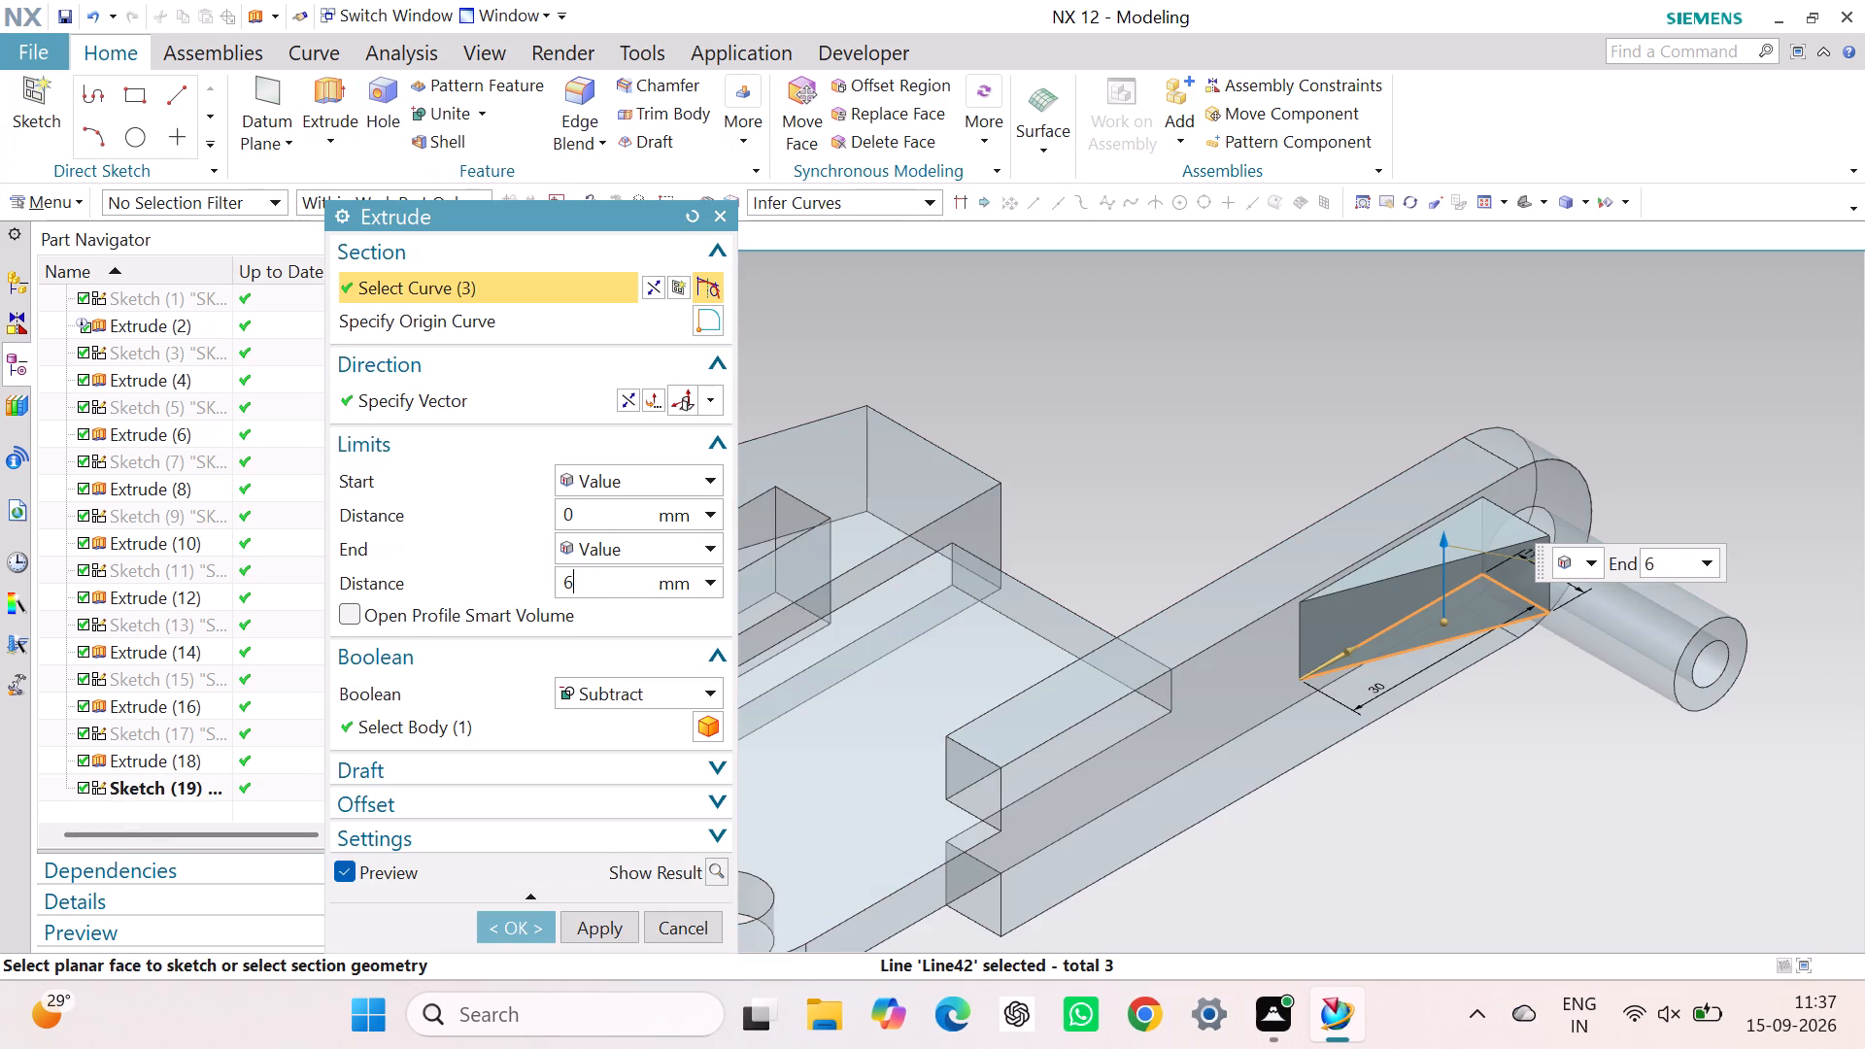
left_click(691, 473)
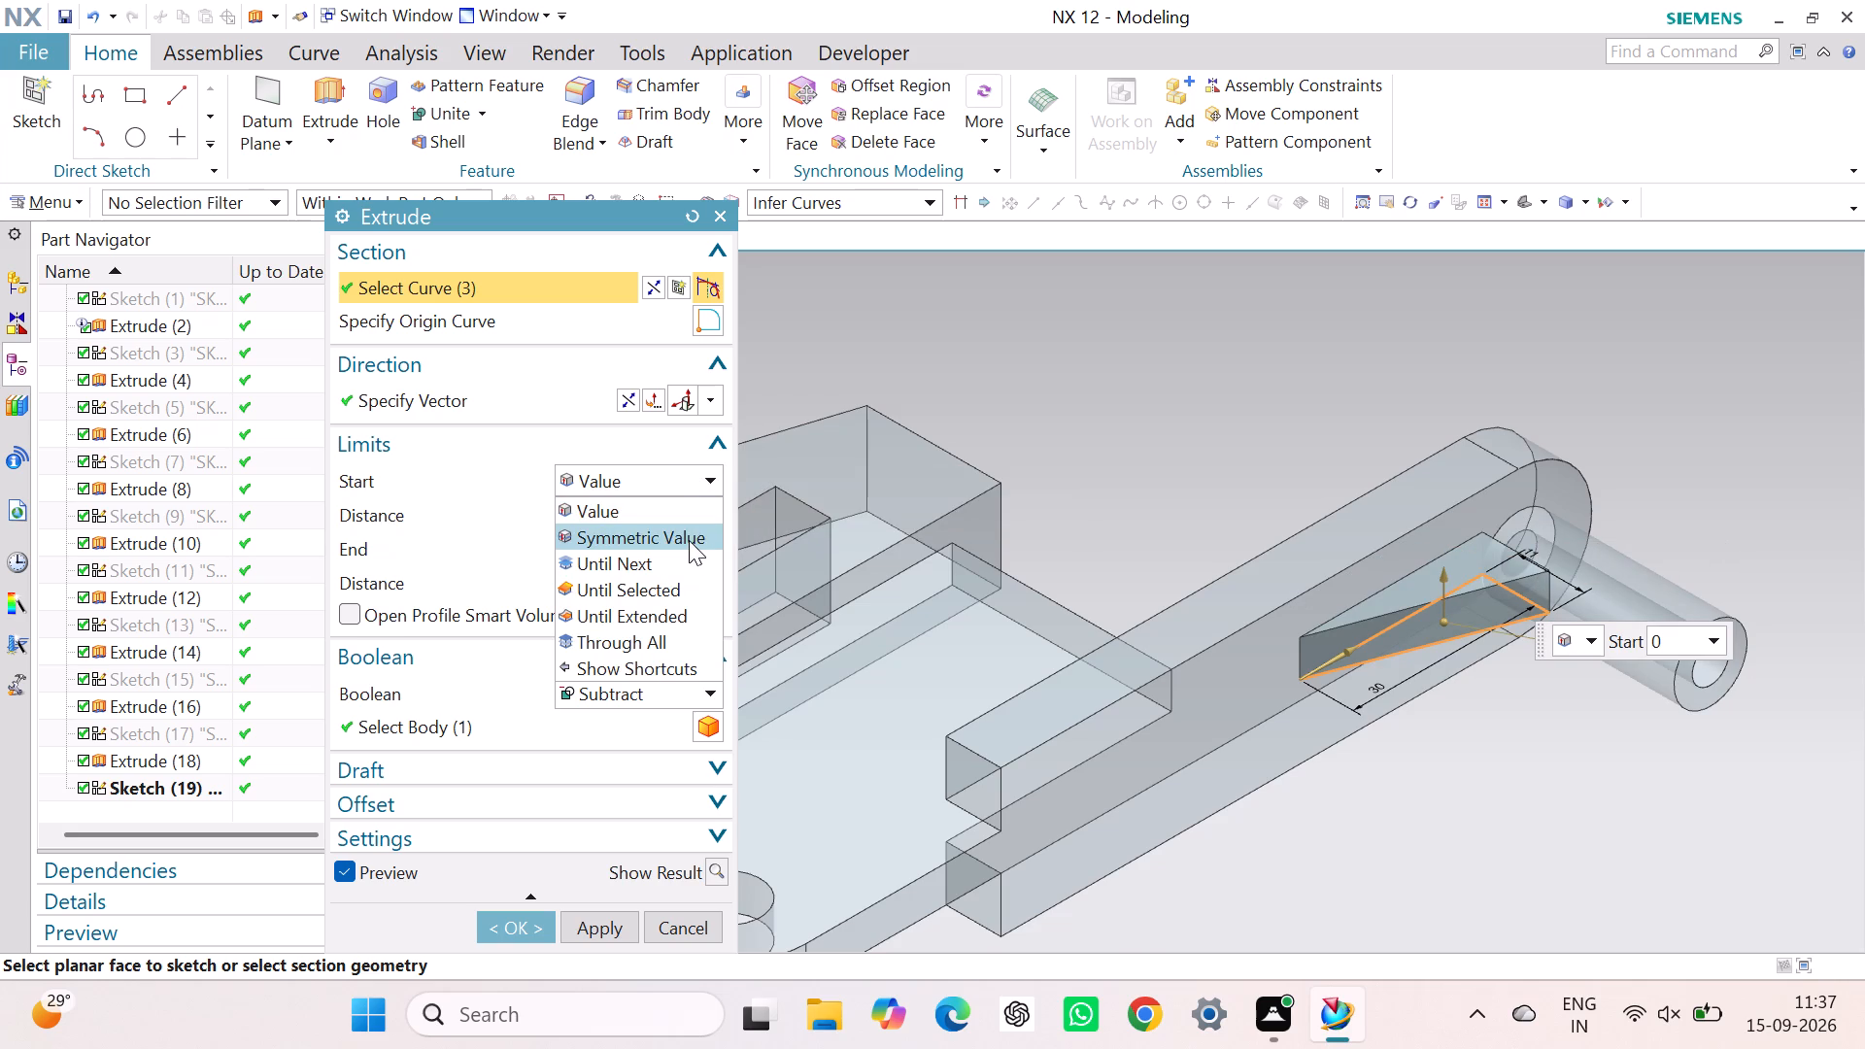
left_click(689, 540)
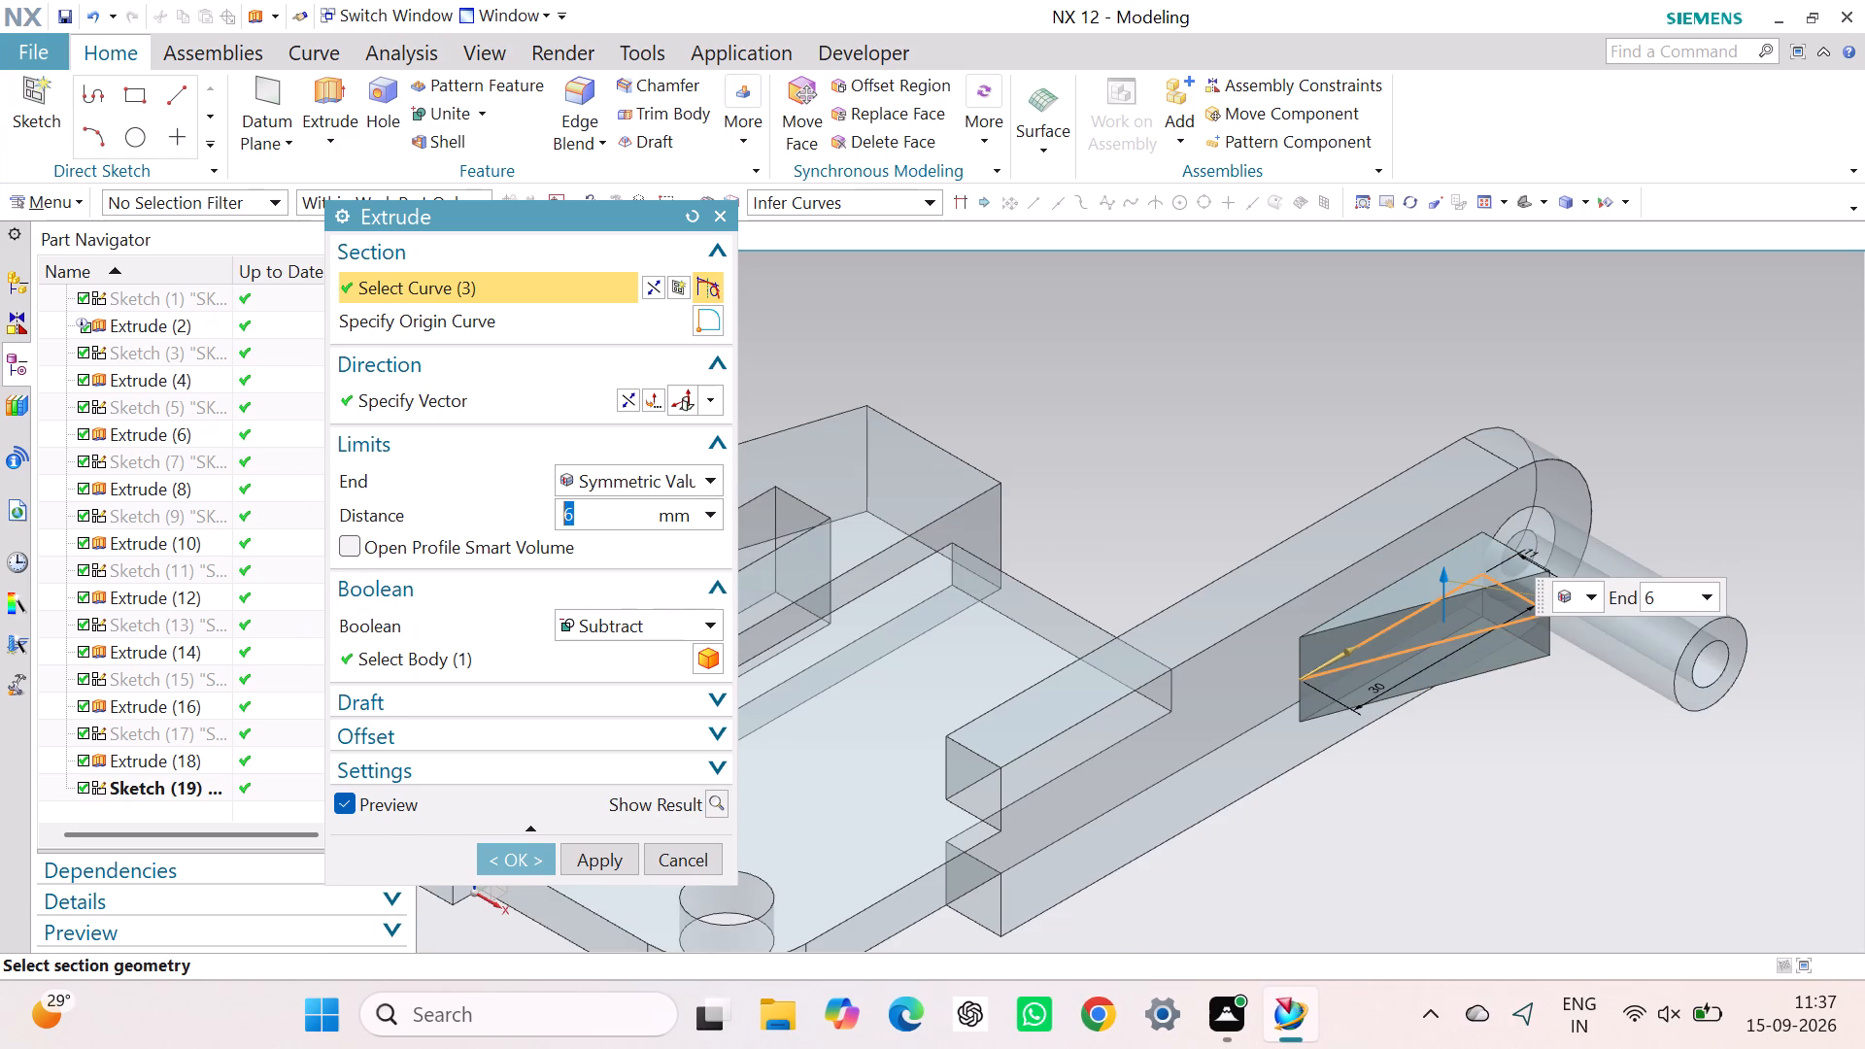
left_click(510, 861)
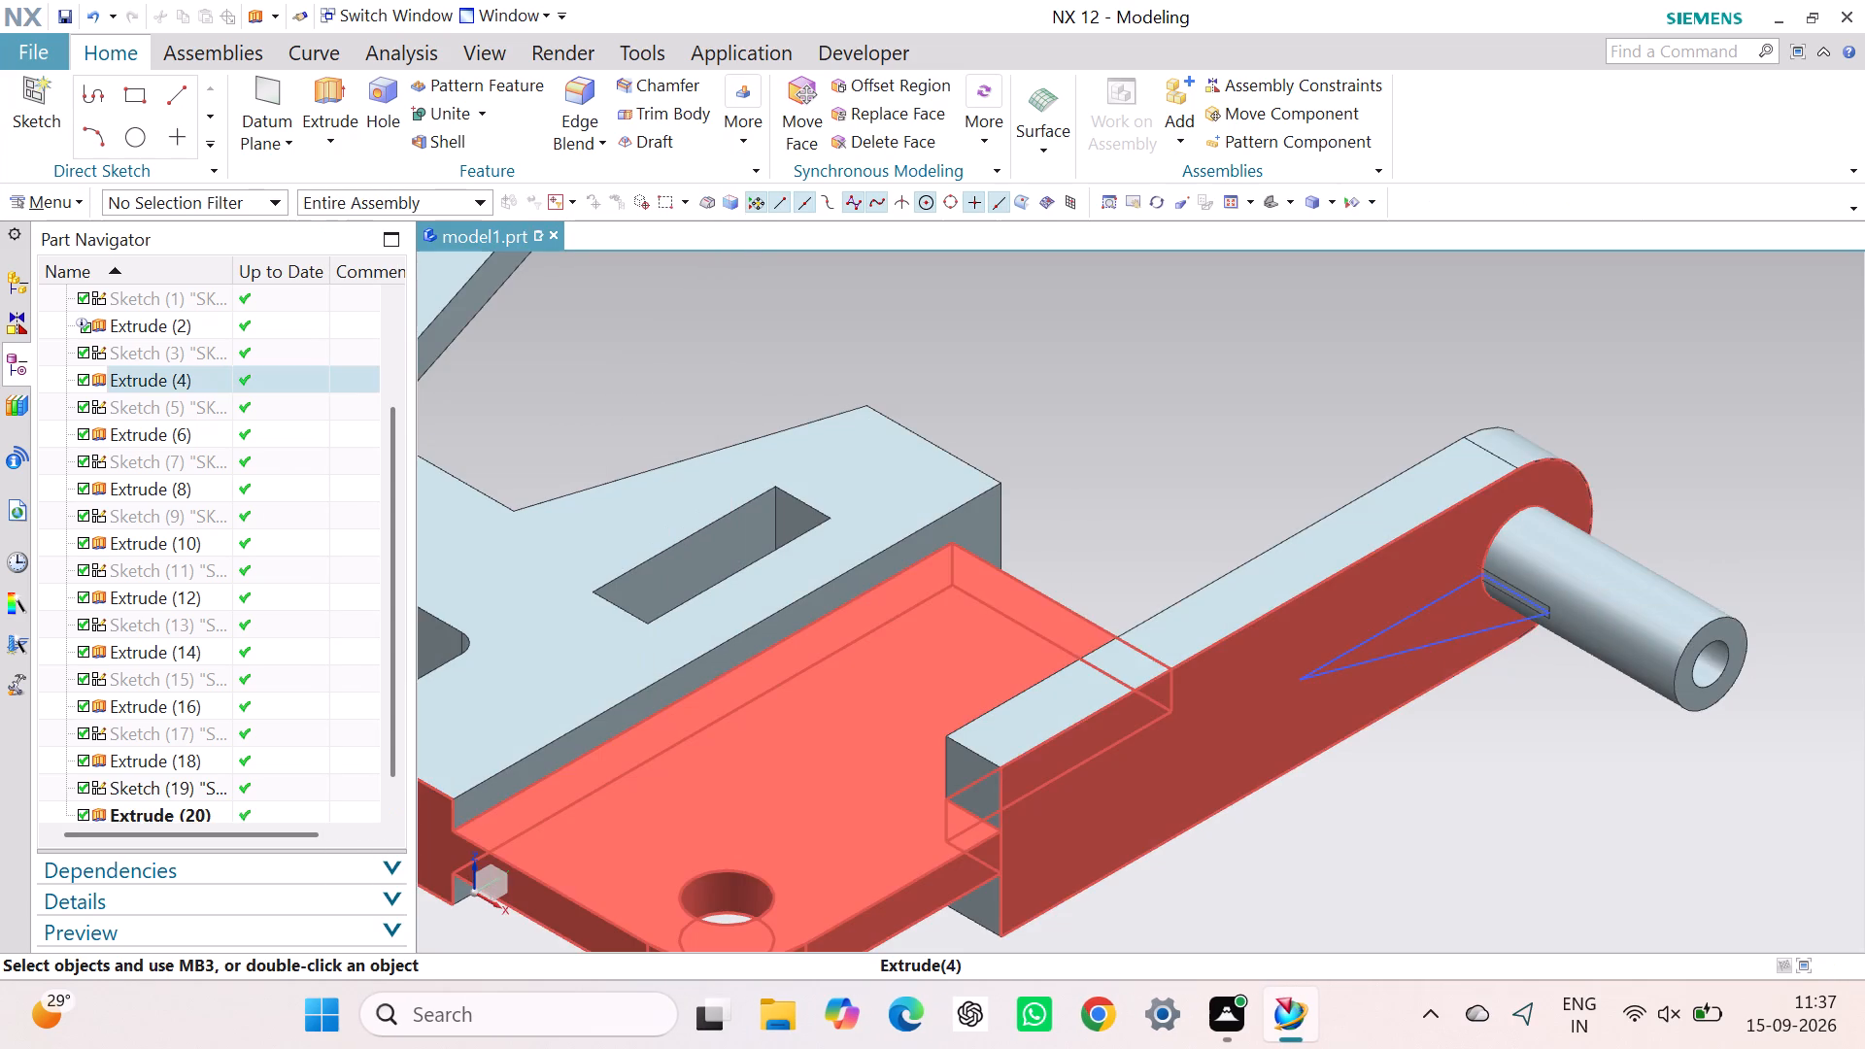
left_click(1418, 862)
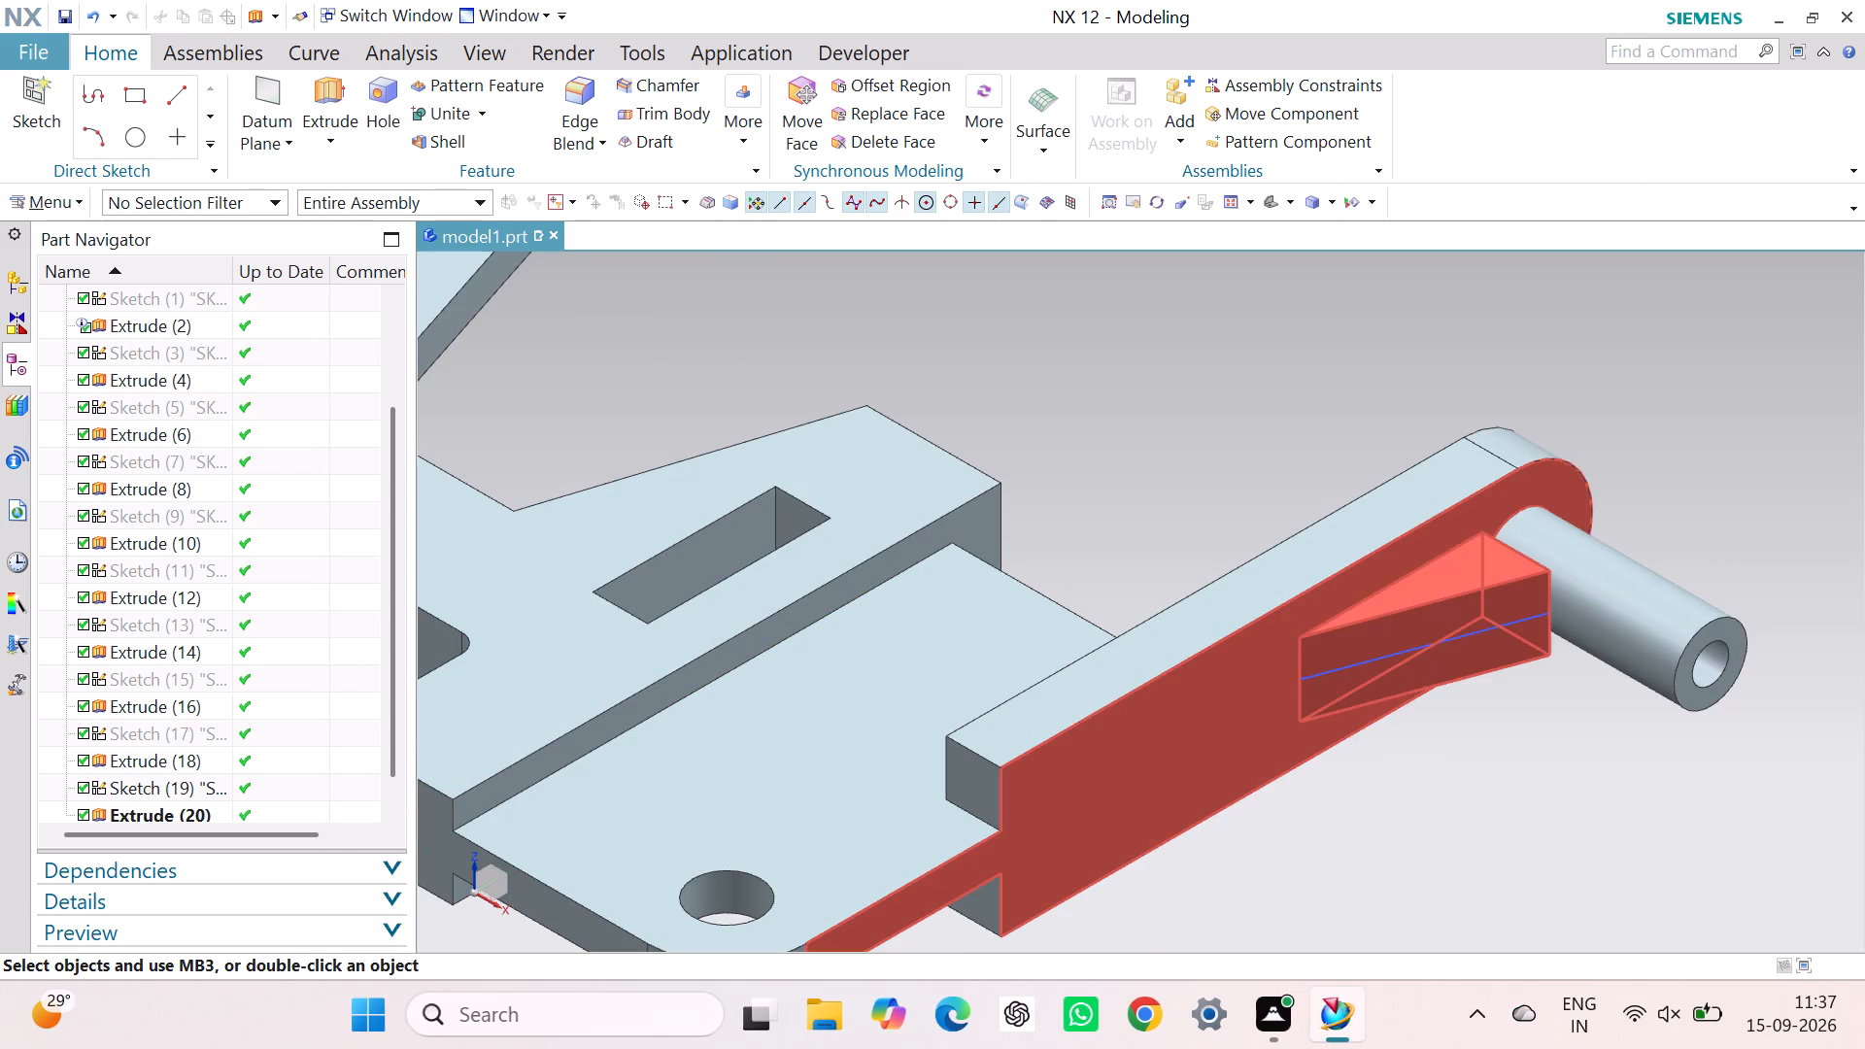
left_click(1538, 844)
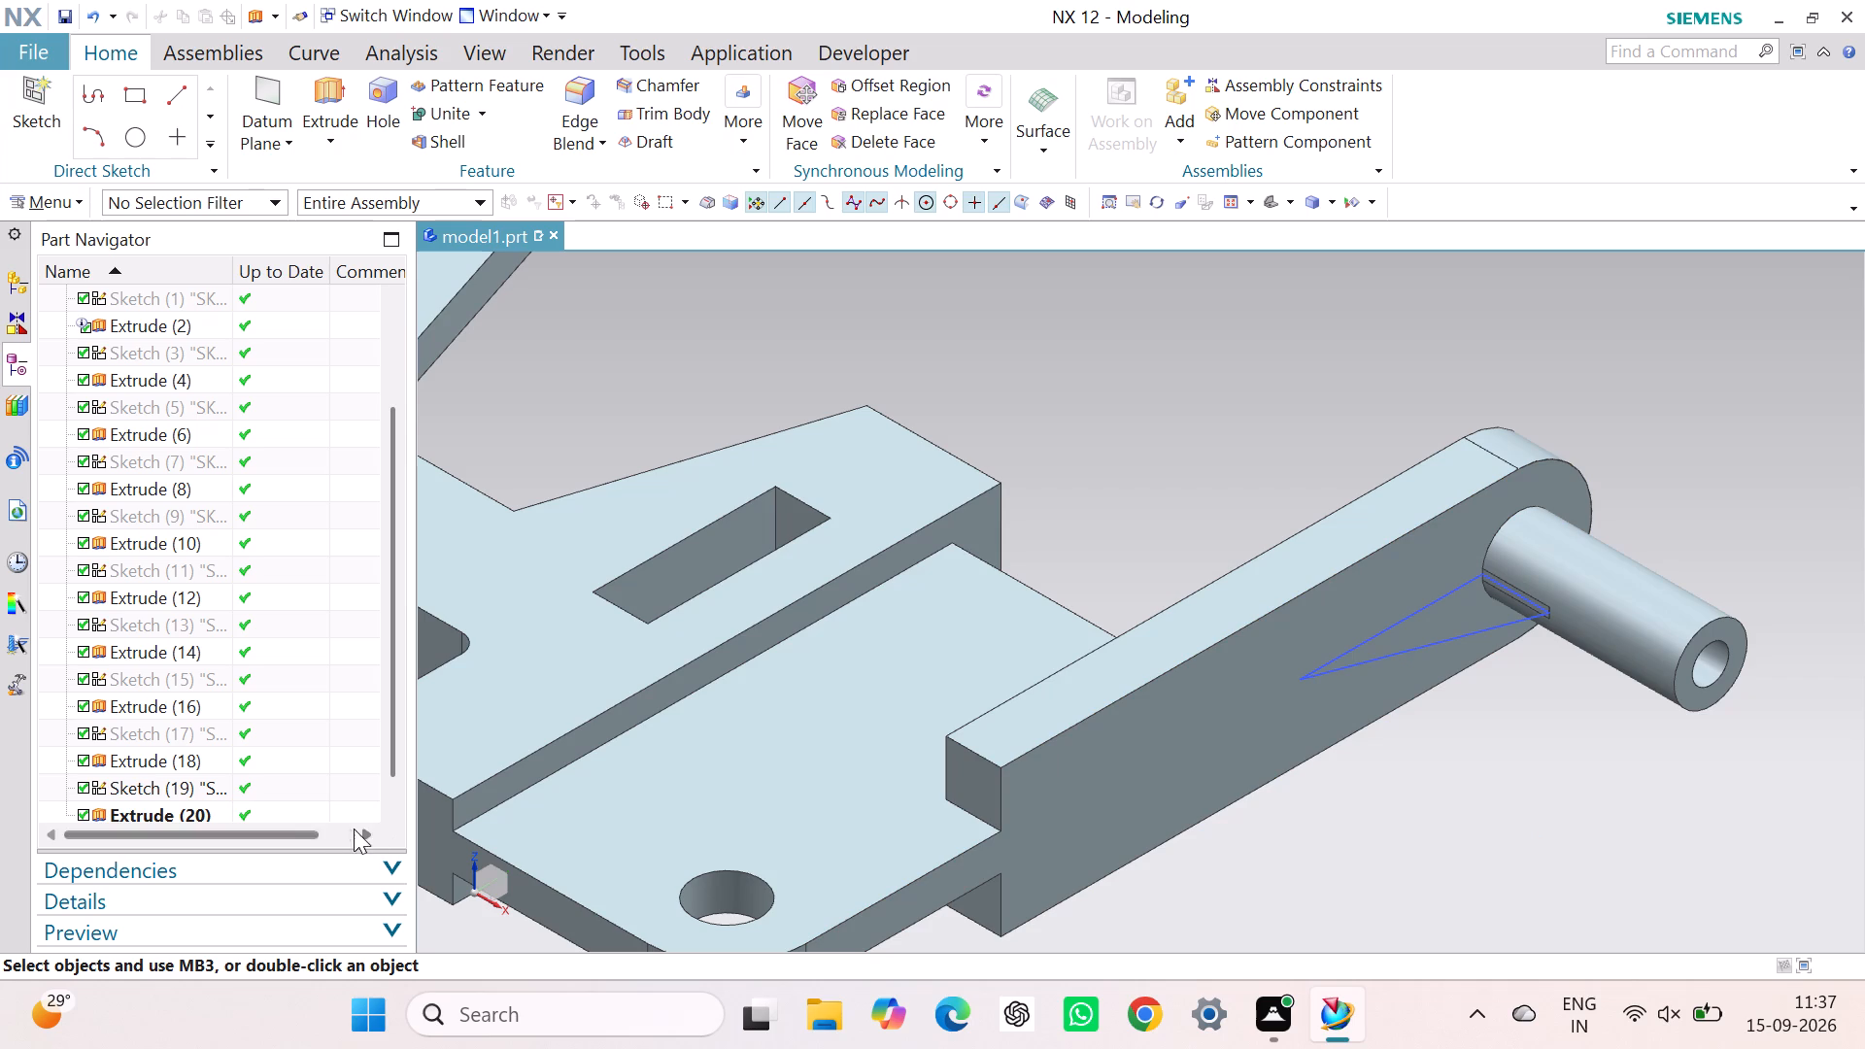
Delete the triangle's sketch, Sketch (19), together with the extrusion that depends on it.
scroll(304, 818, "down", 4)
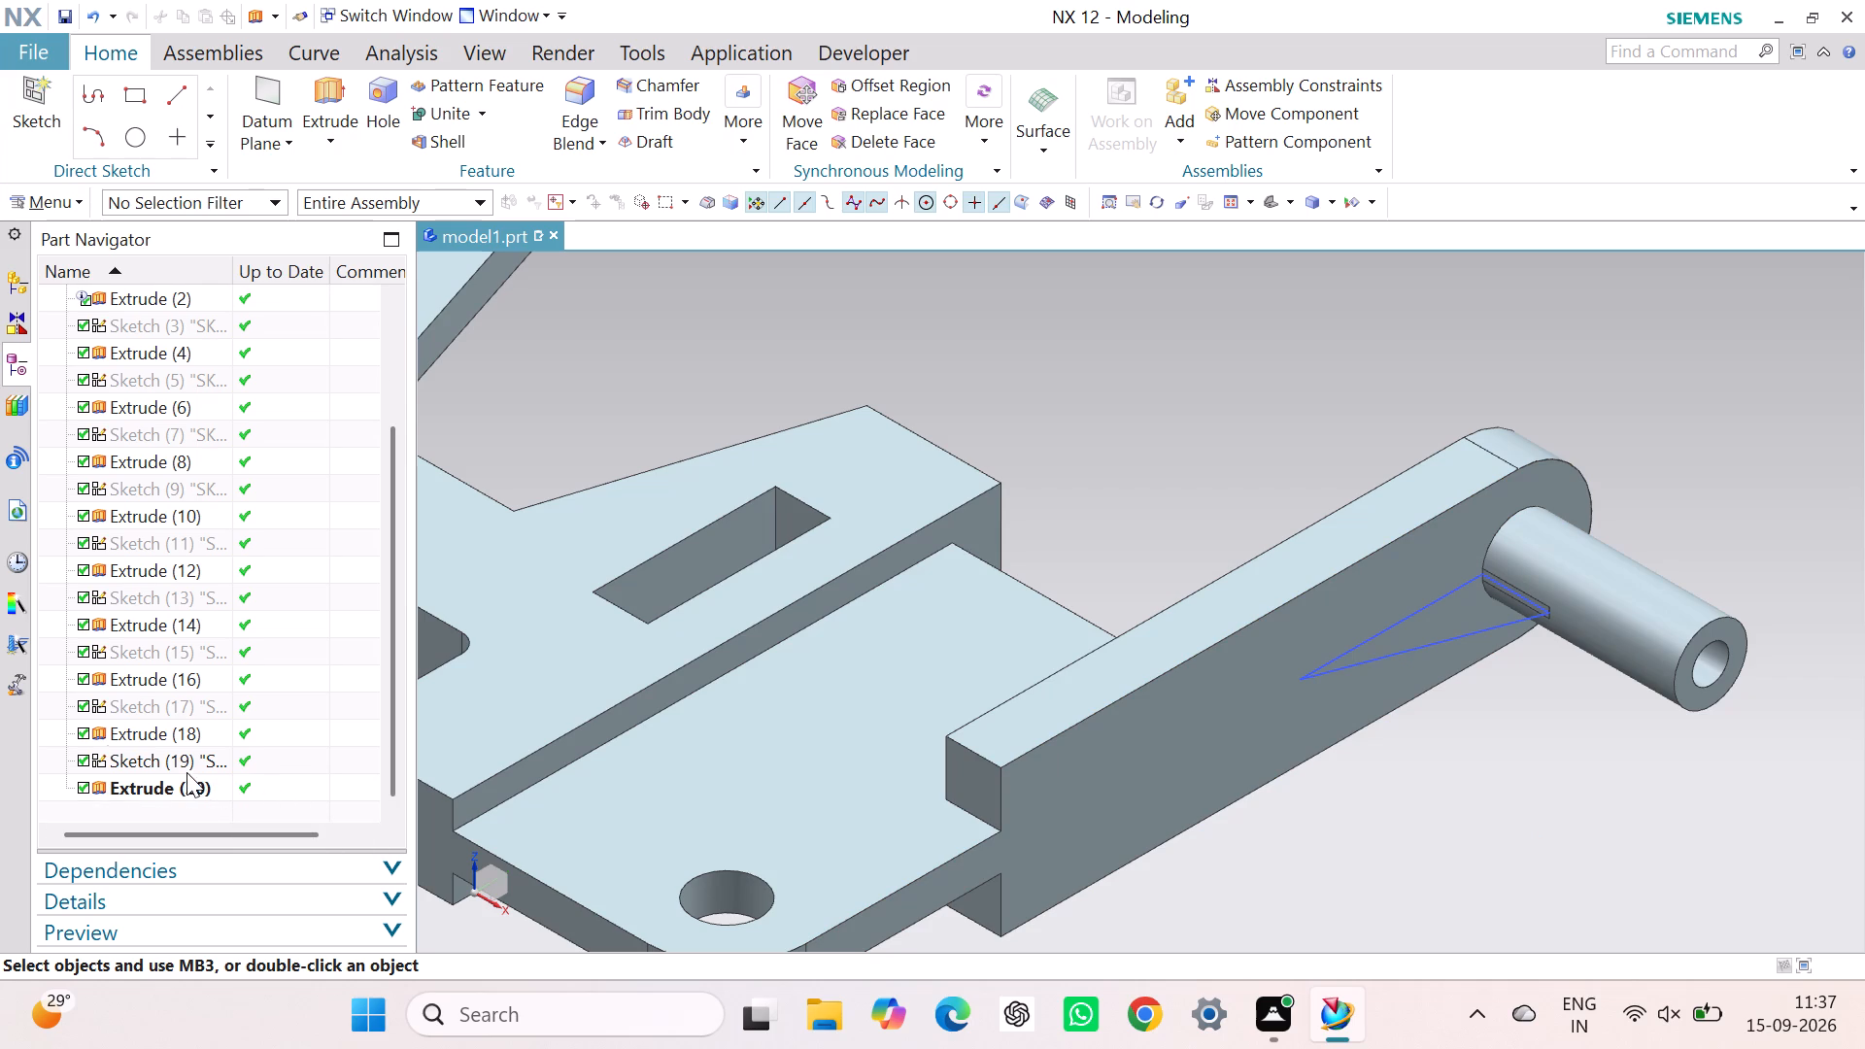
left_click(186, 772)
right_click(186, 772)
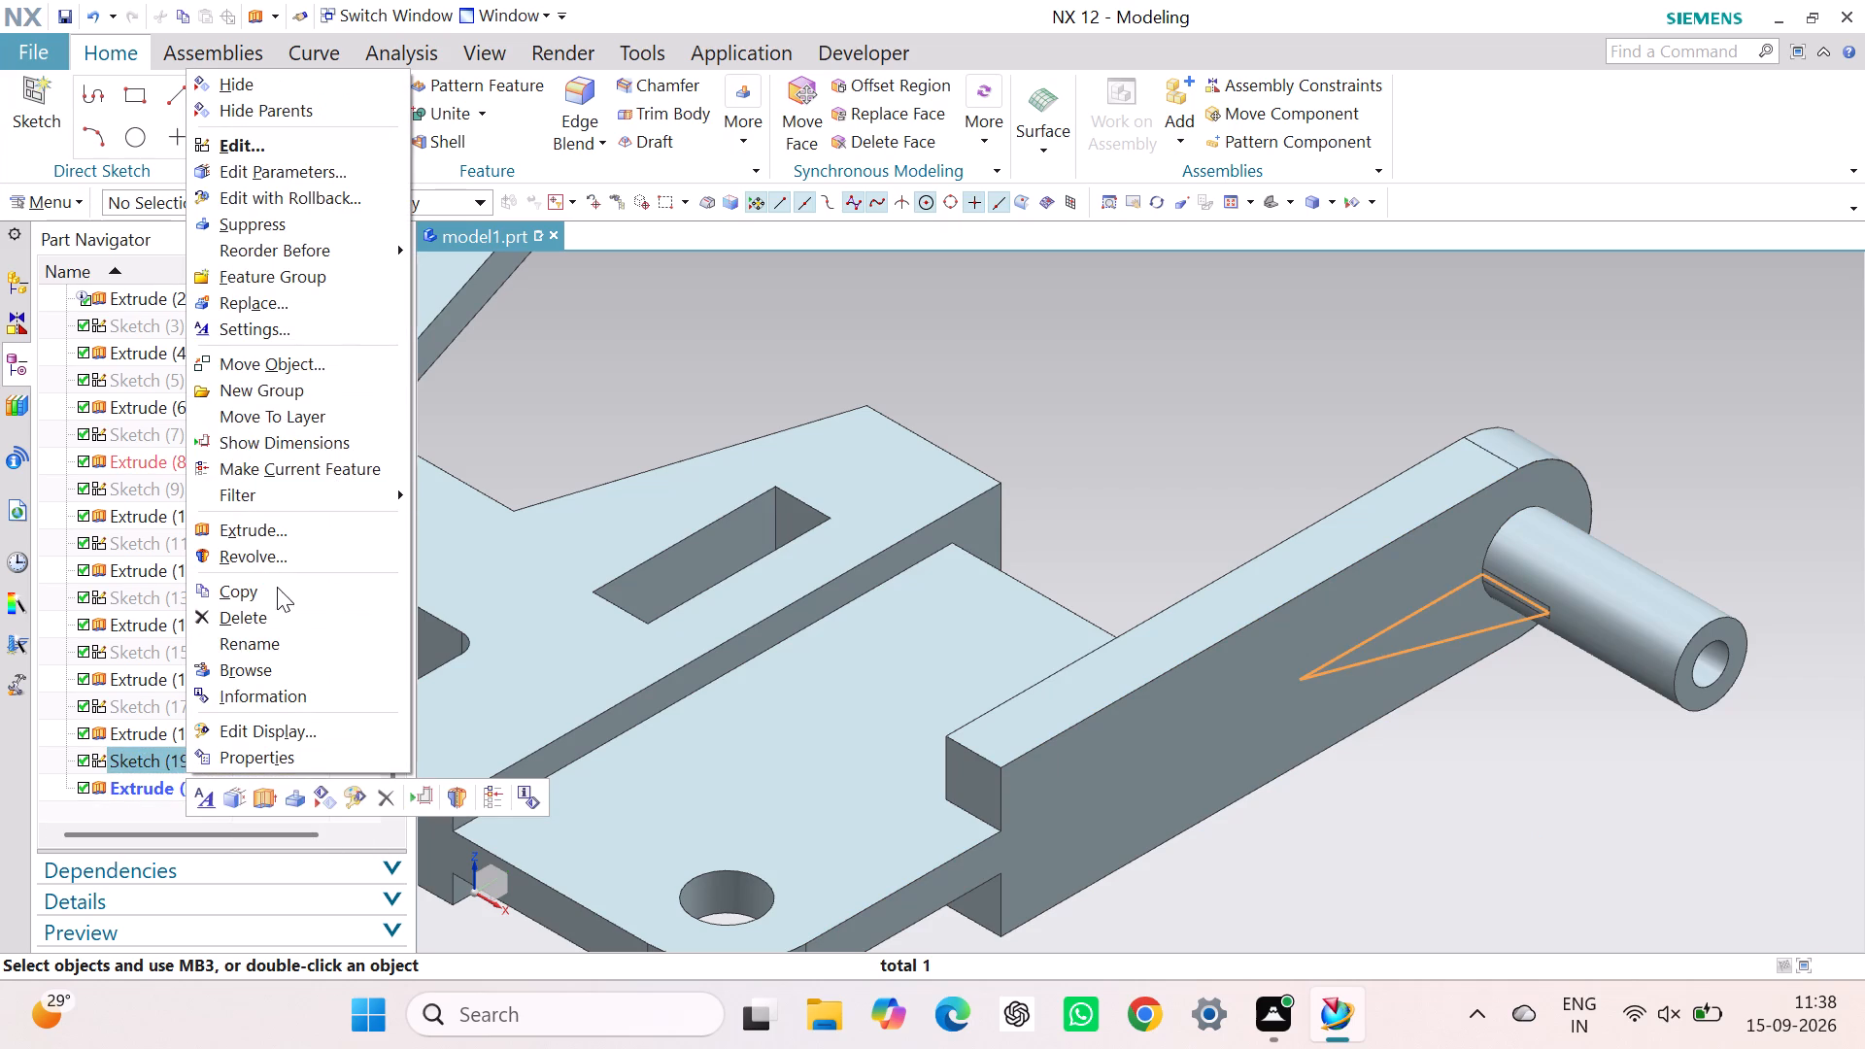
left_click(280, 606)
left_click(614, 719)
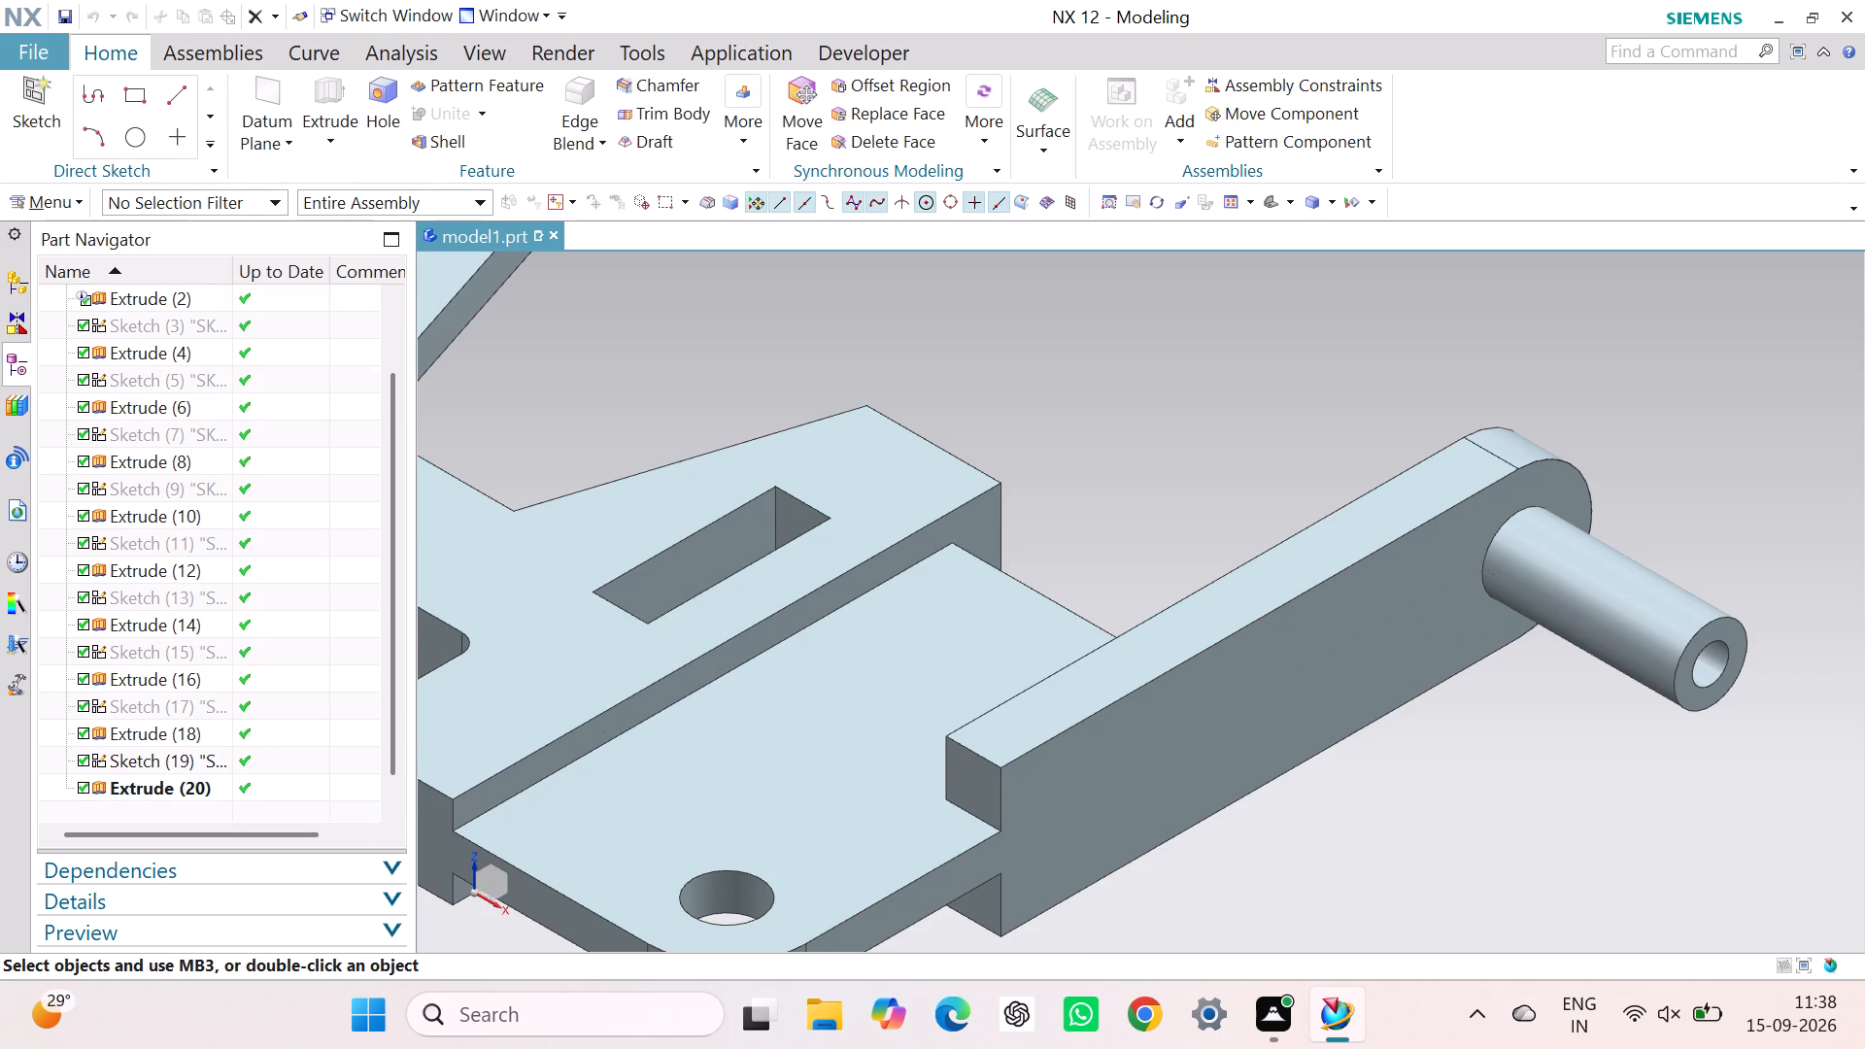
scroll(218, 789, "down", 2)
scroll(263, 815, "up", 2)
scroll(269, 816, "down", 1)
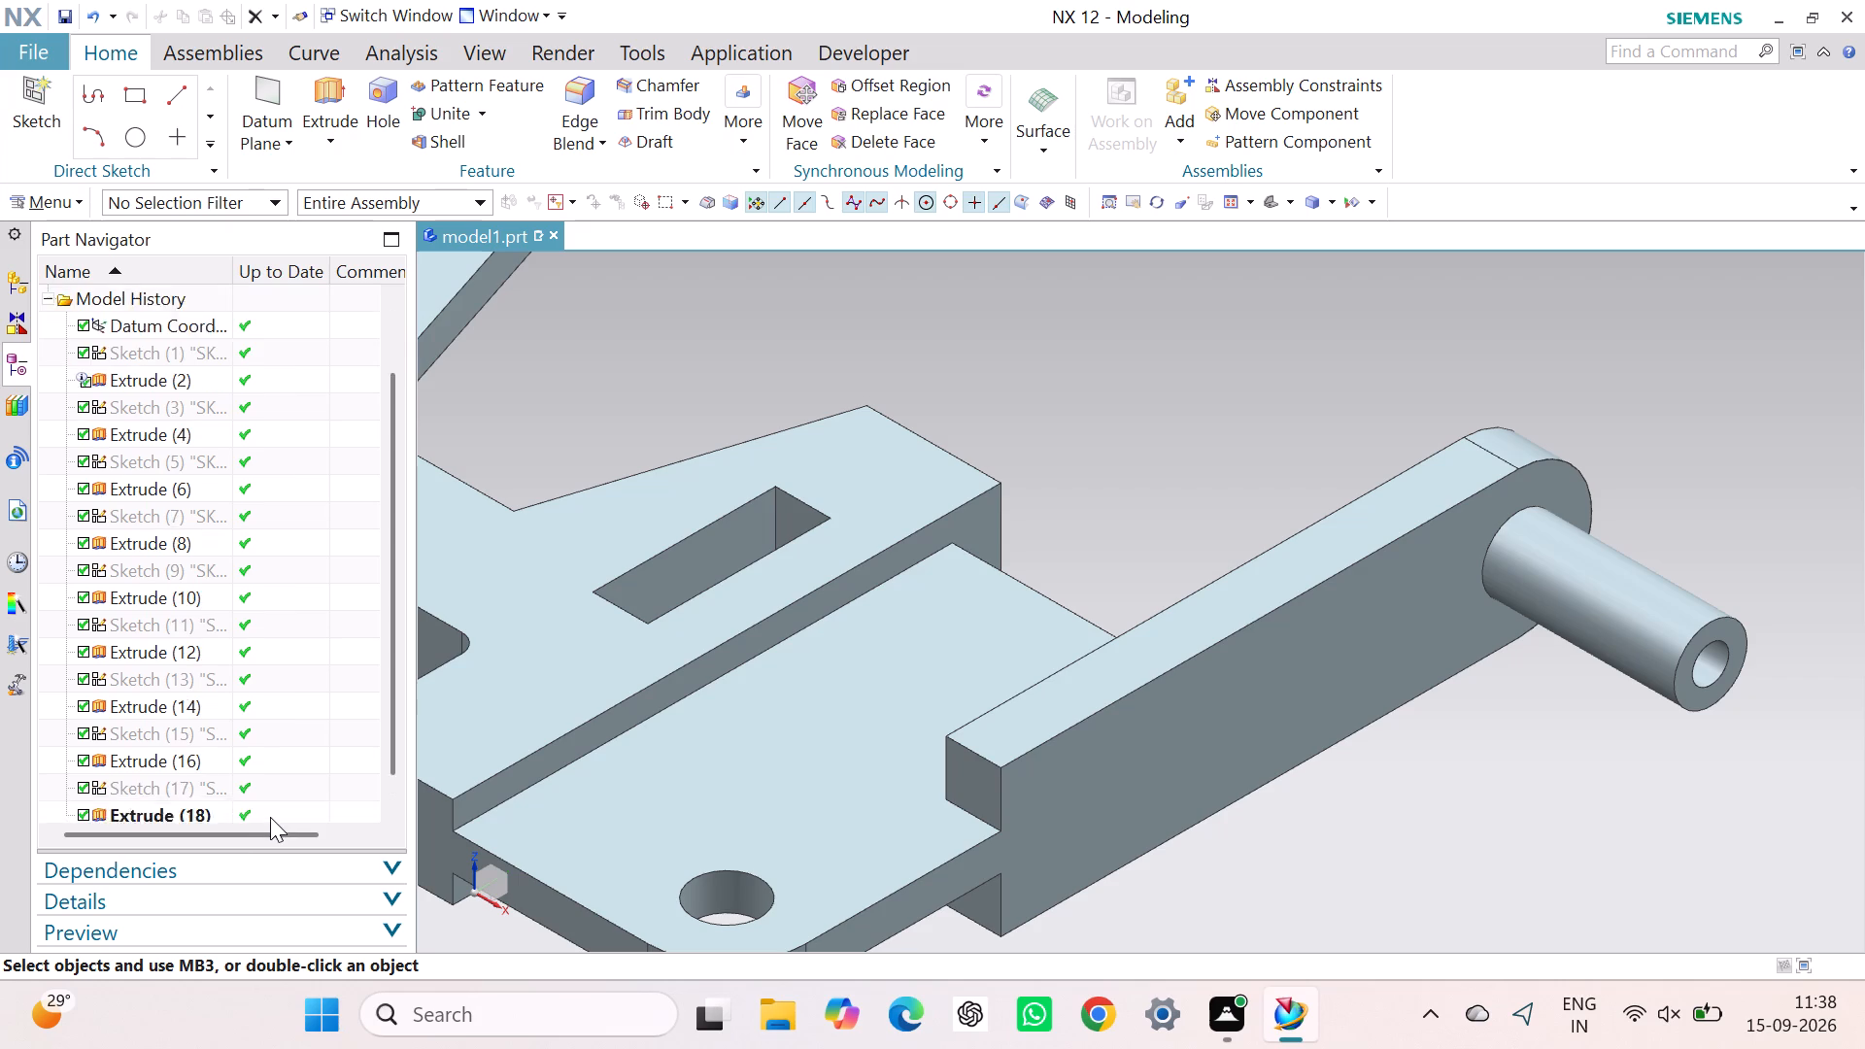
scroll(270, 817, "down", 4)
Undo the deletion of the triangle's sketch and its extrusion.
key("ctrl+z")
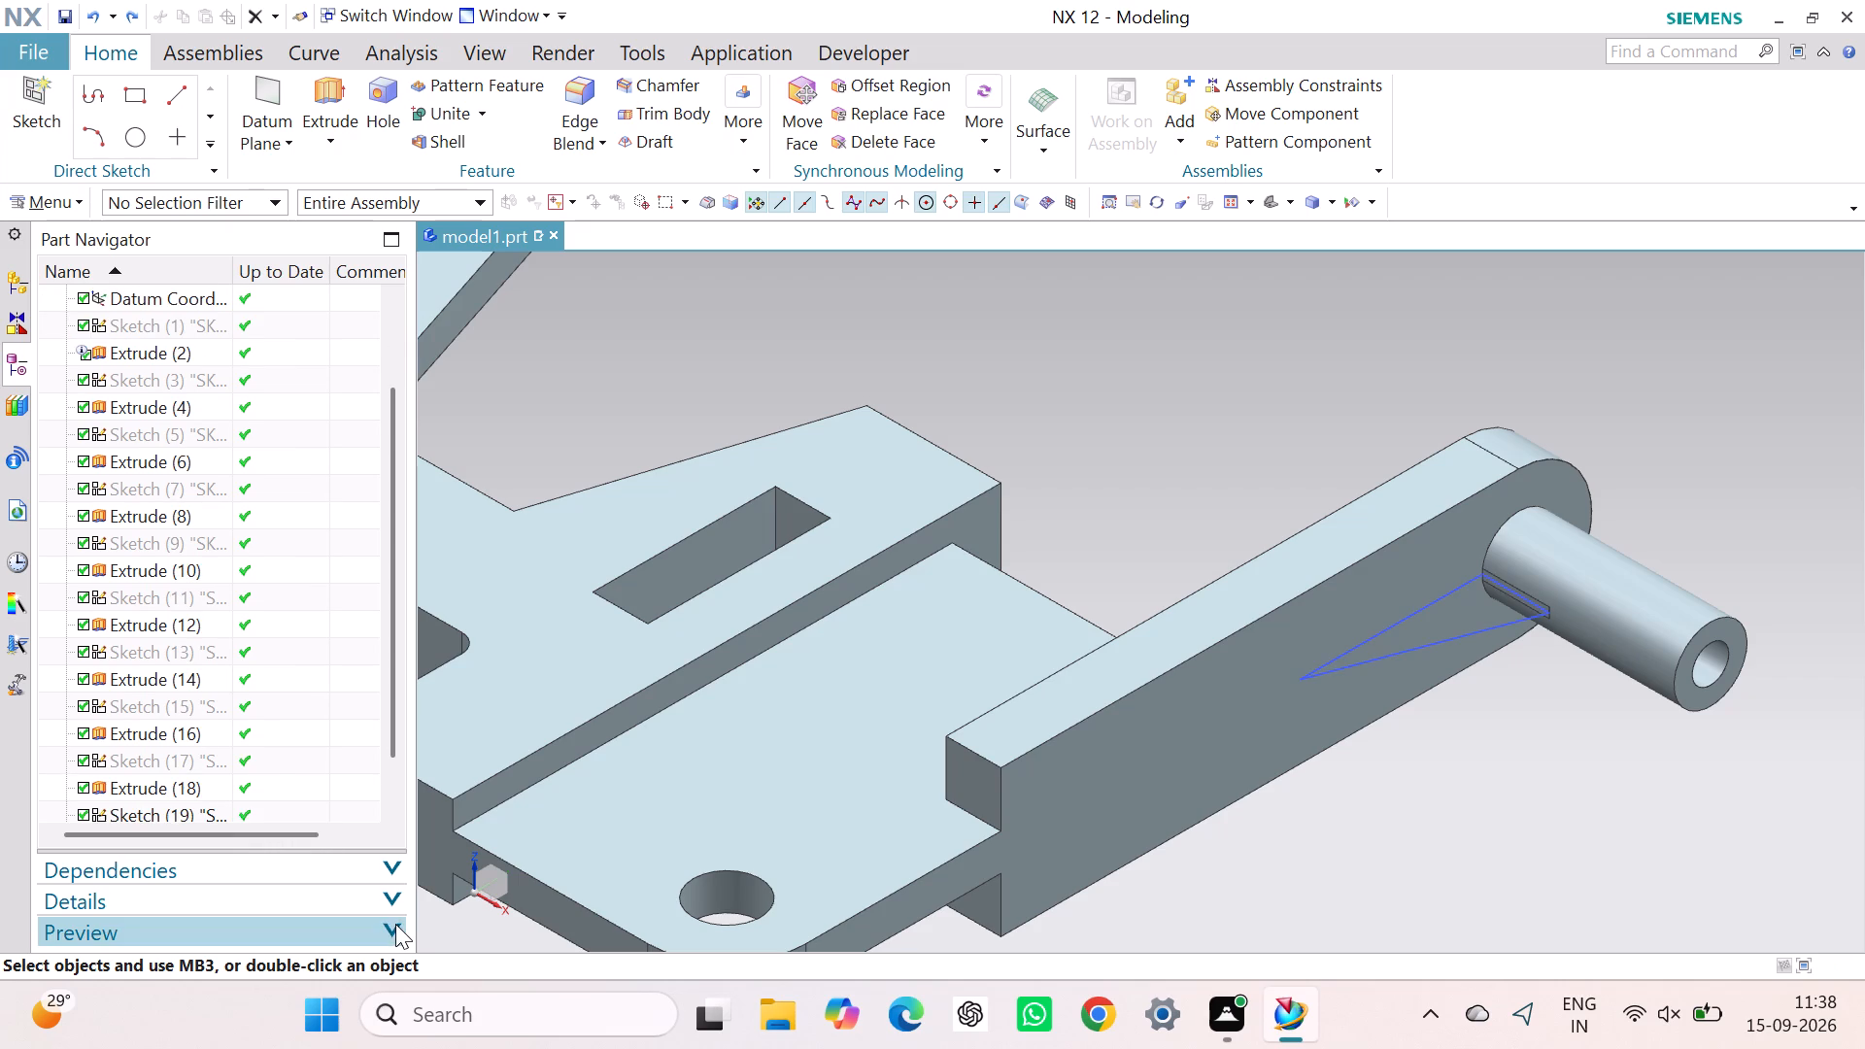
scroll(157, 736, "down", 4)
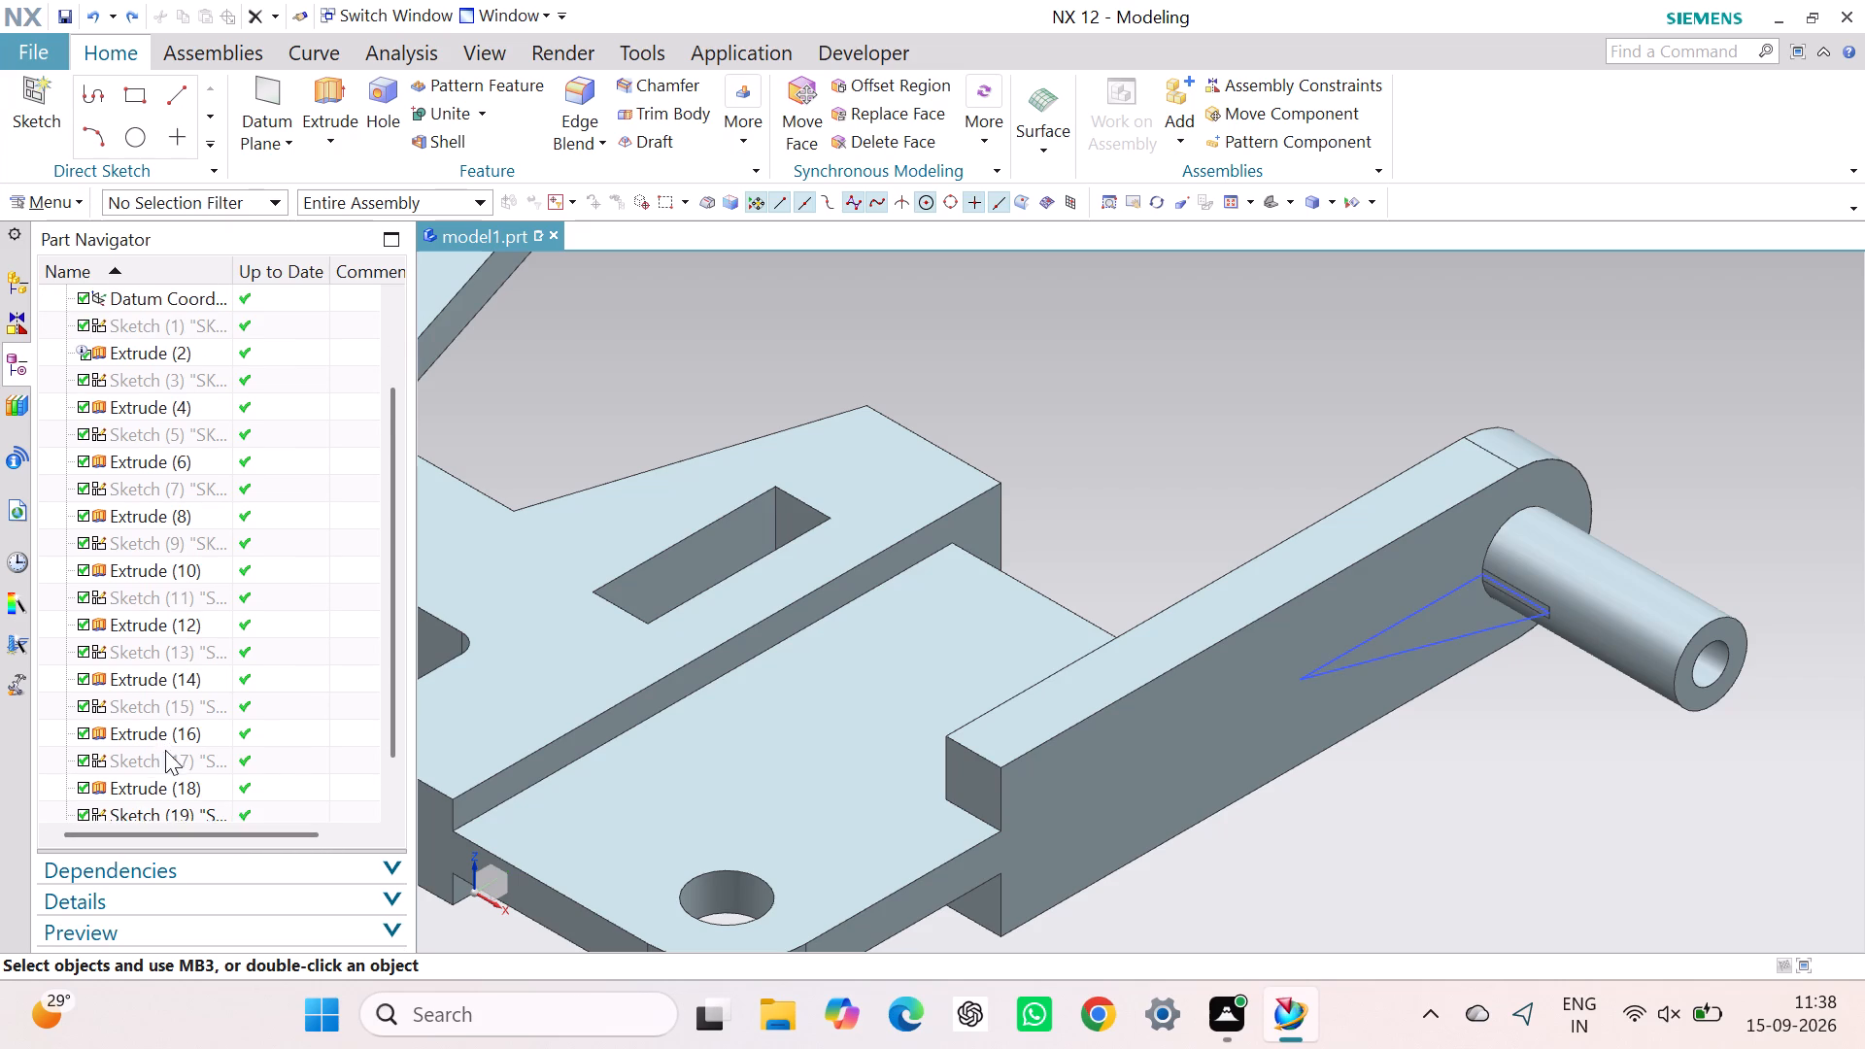
Delete the triangle's subtracting extrusion, Extrude (20), while keeping its sketch.
left_click(186, 788)
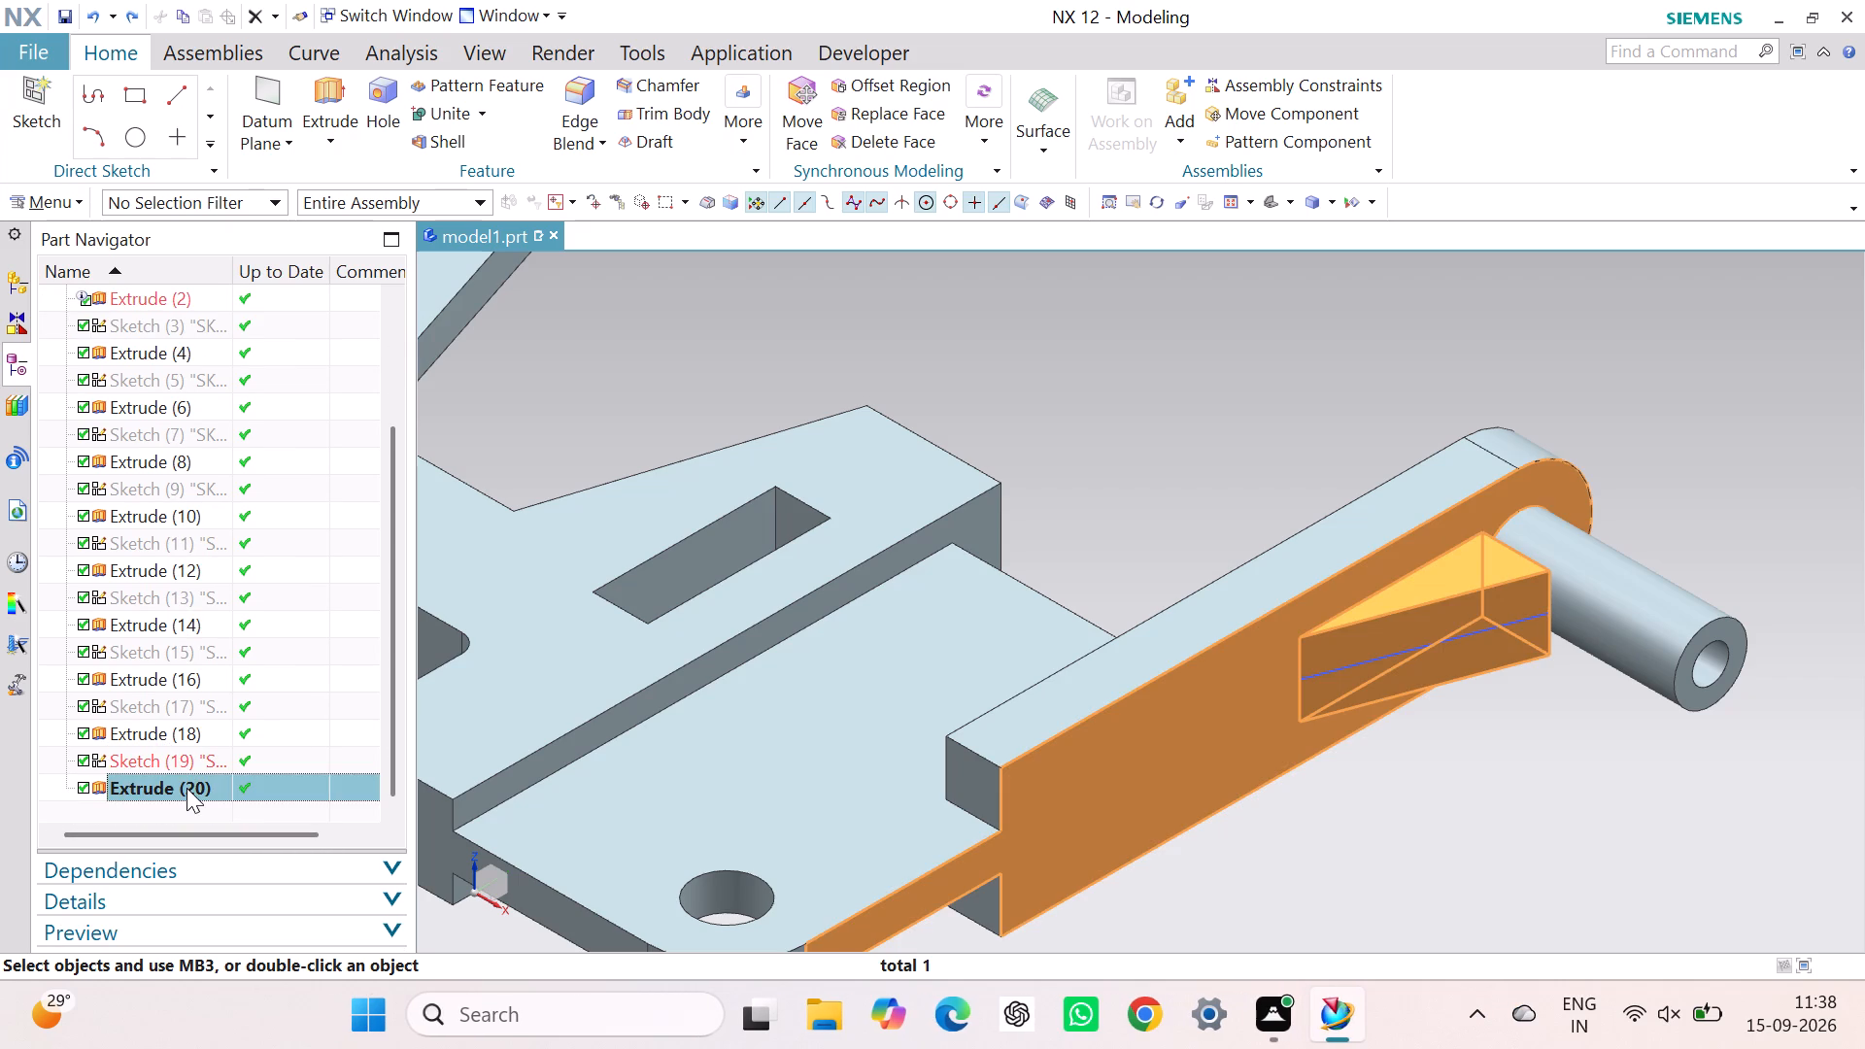
right_click(186, 788)
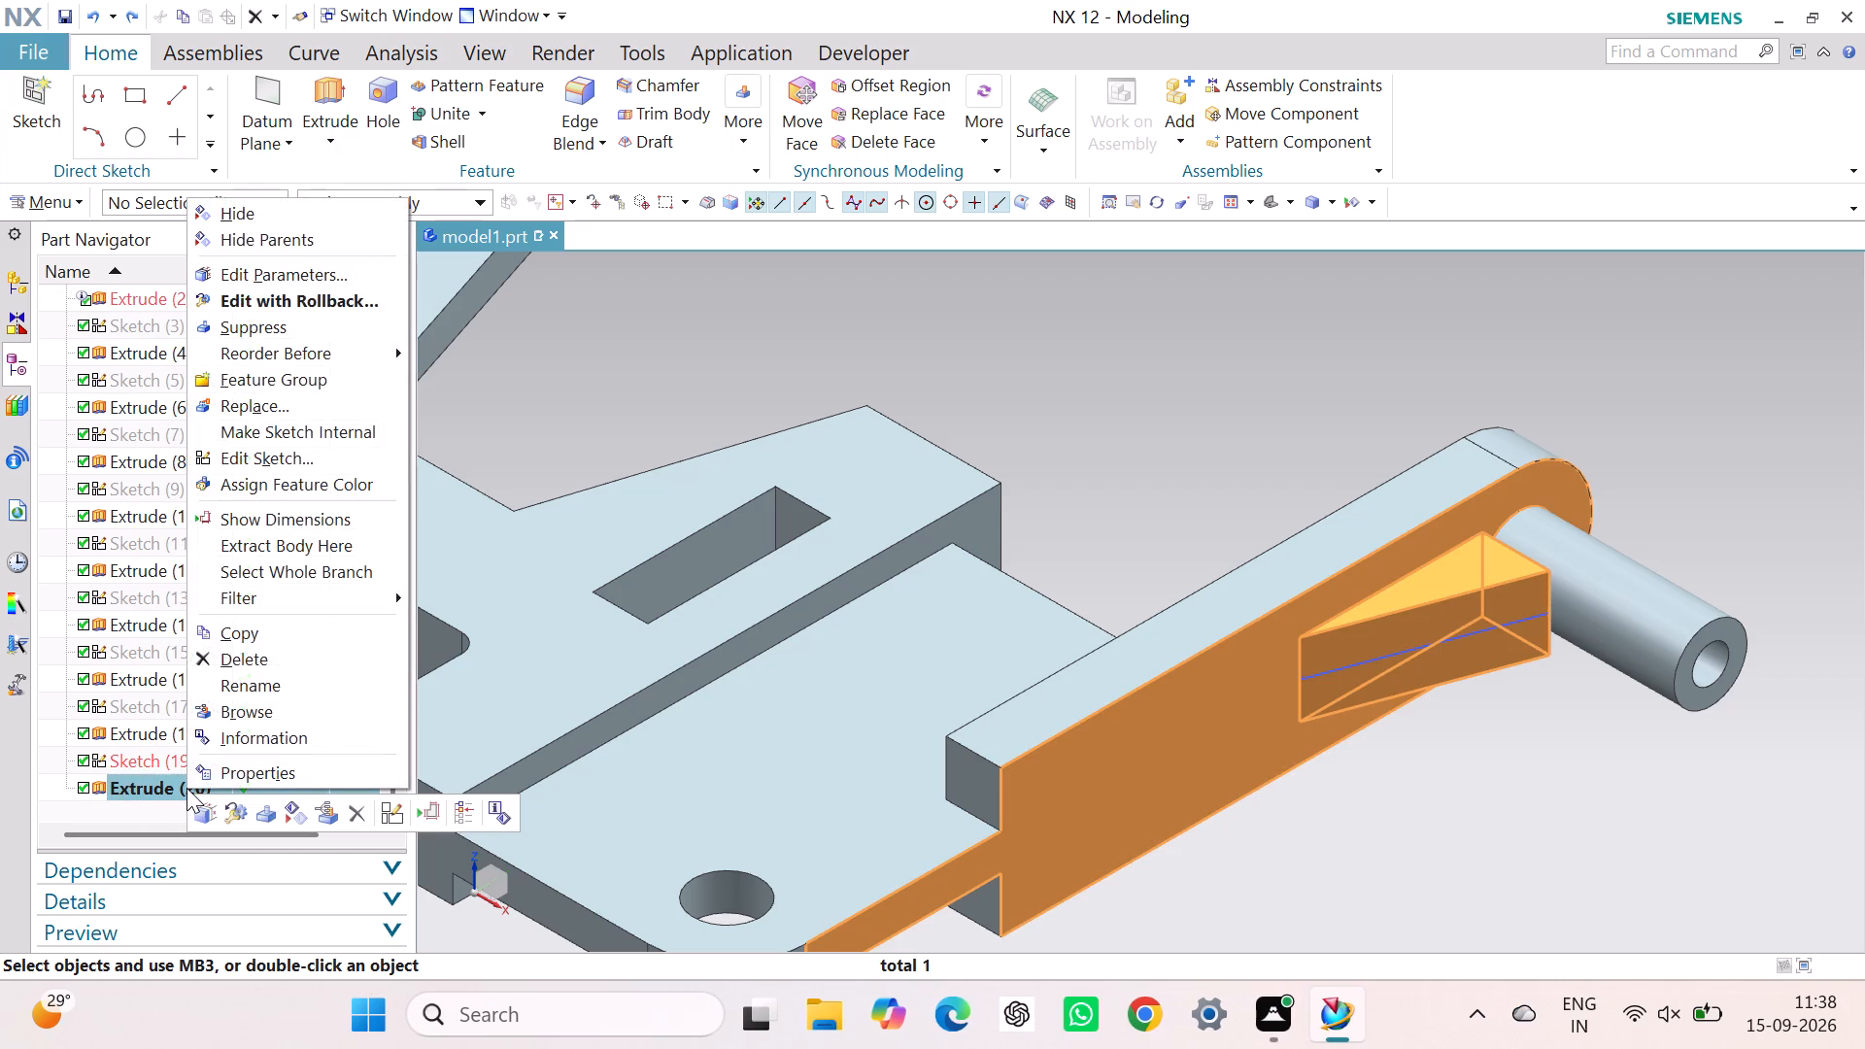
left_click(254, 665)
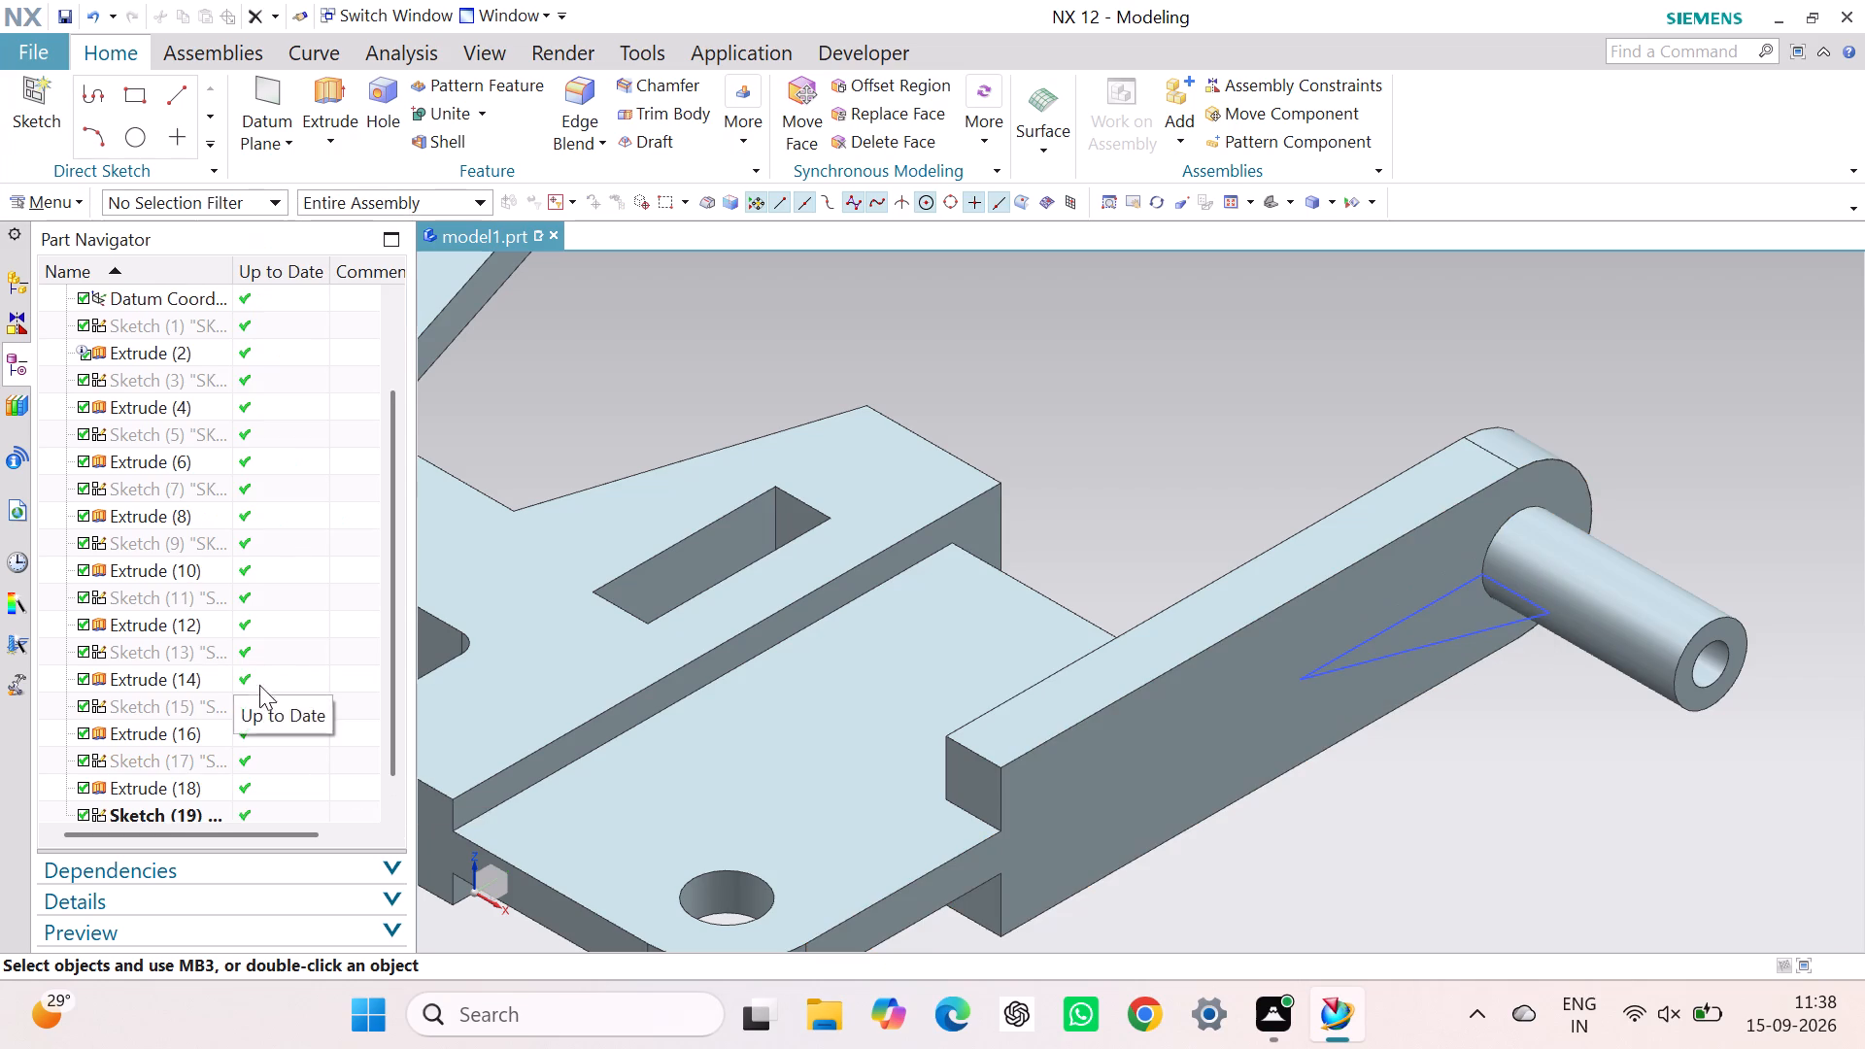
Extrude the triangular profile, Sketch (19), with a symmetric distance of 3 mm and Boolean Unite to form the rib below the pin.
scroll(269, 753, "down", 1)
left_click_drag(1328, 313, 1319, 317)
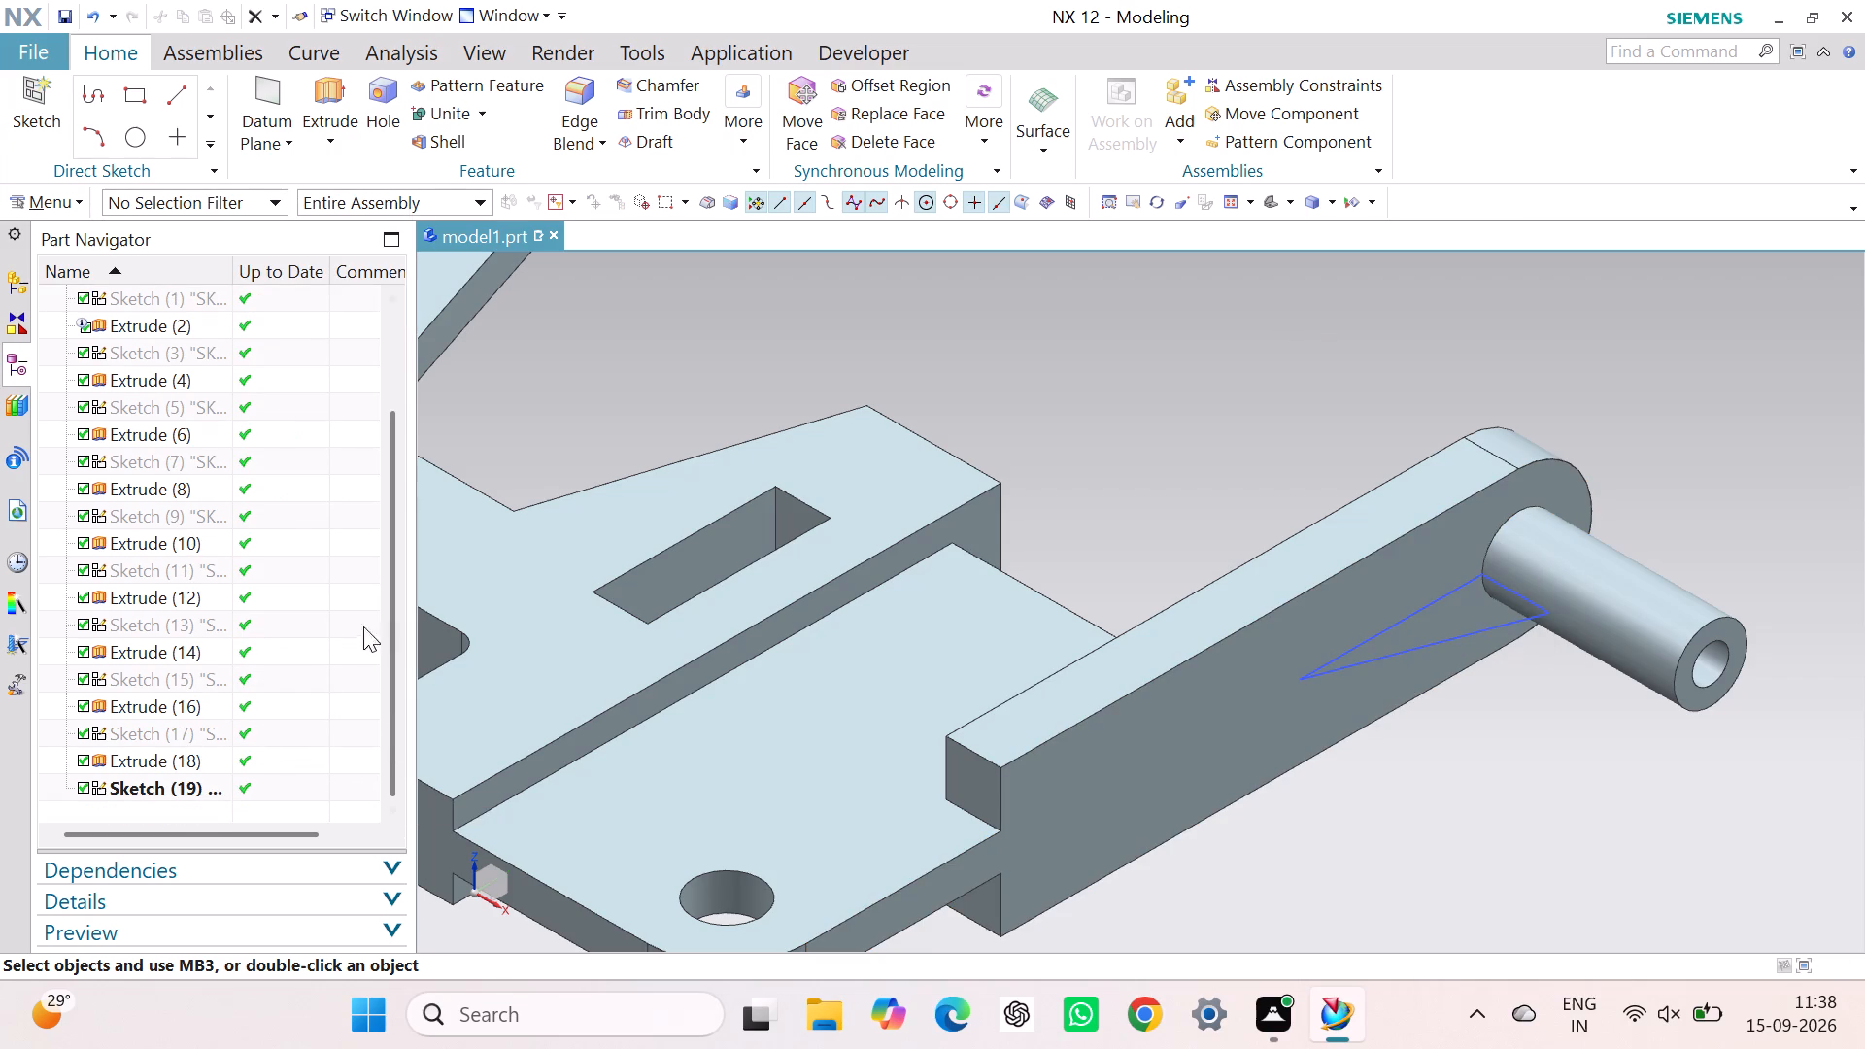
scroll(314, 657, "down", 2)
left_click(199, 784)
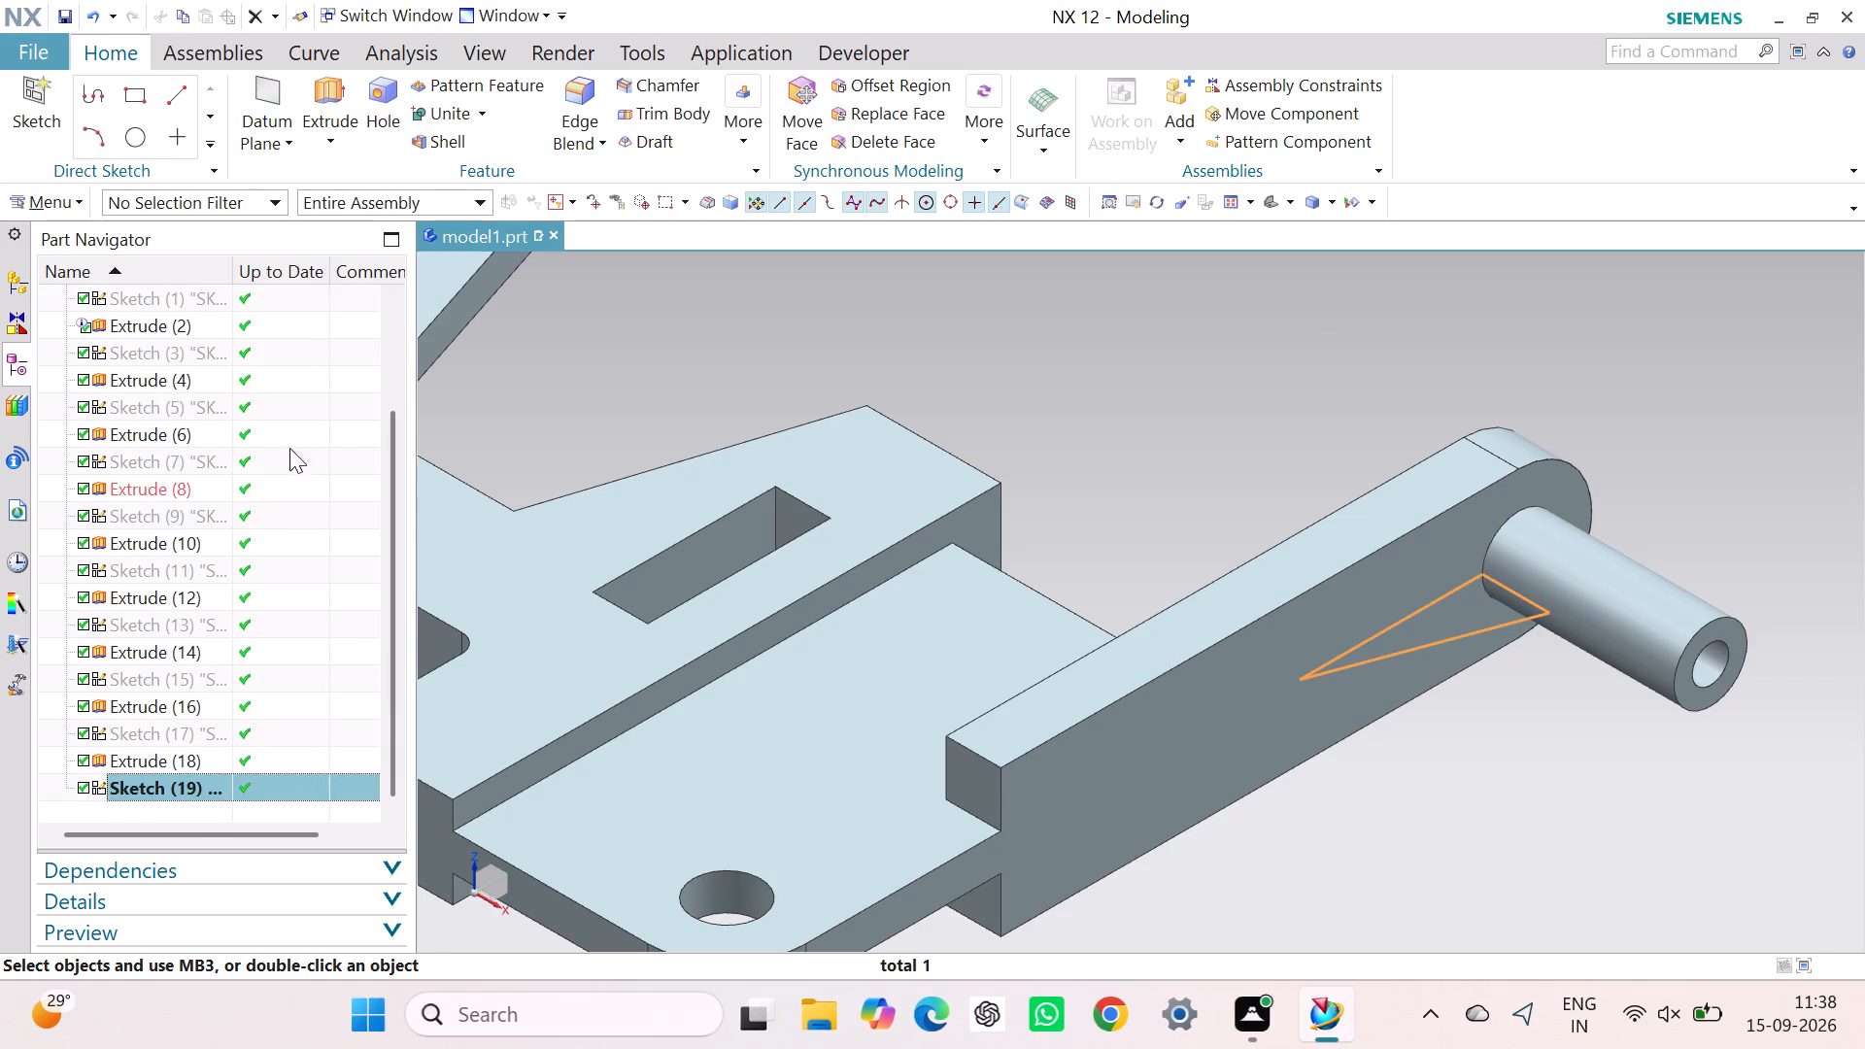
left_click(337, 103)
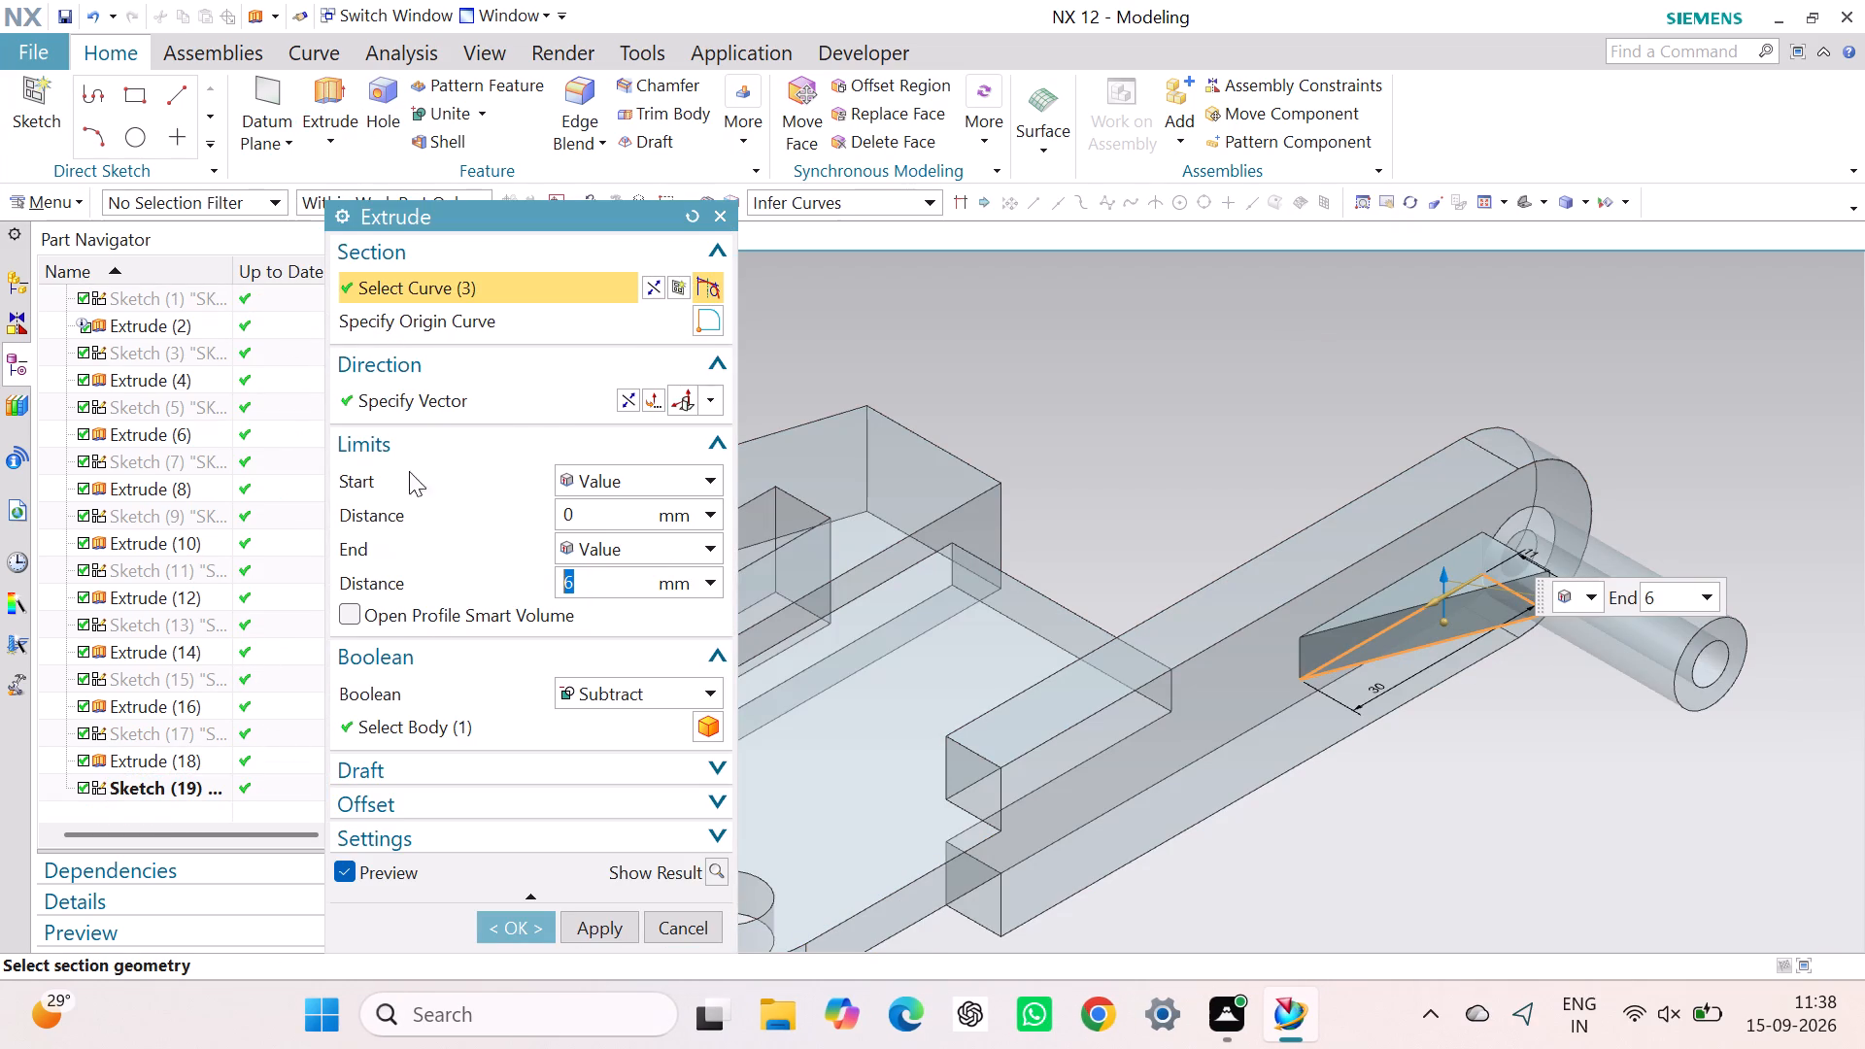
left_click(637, 695)
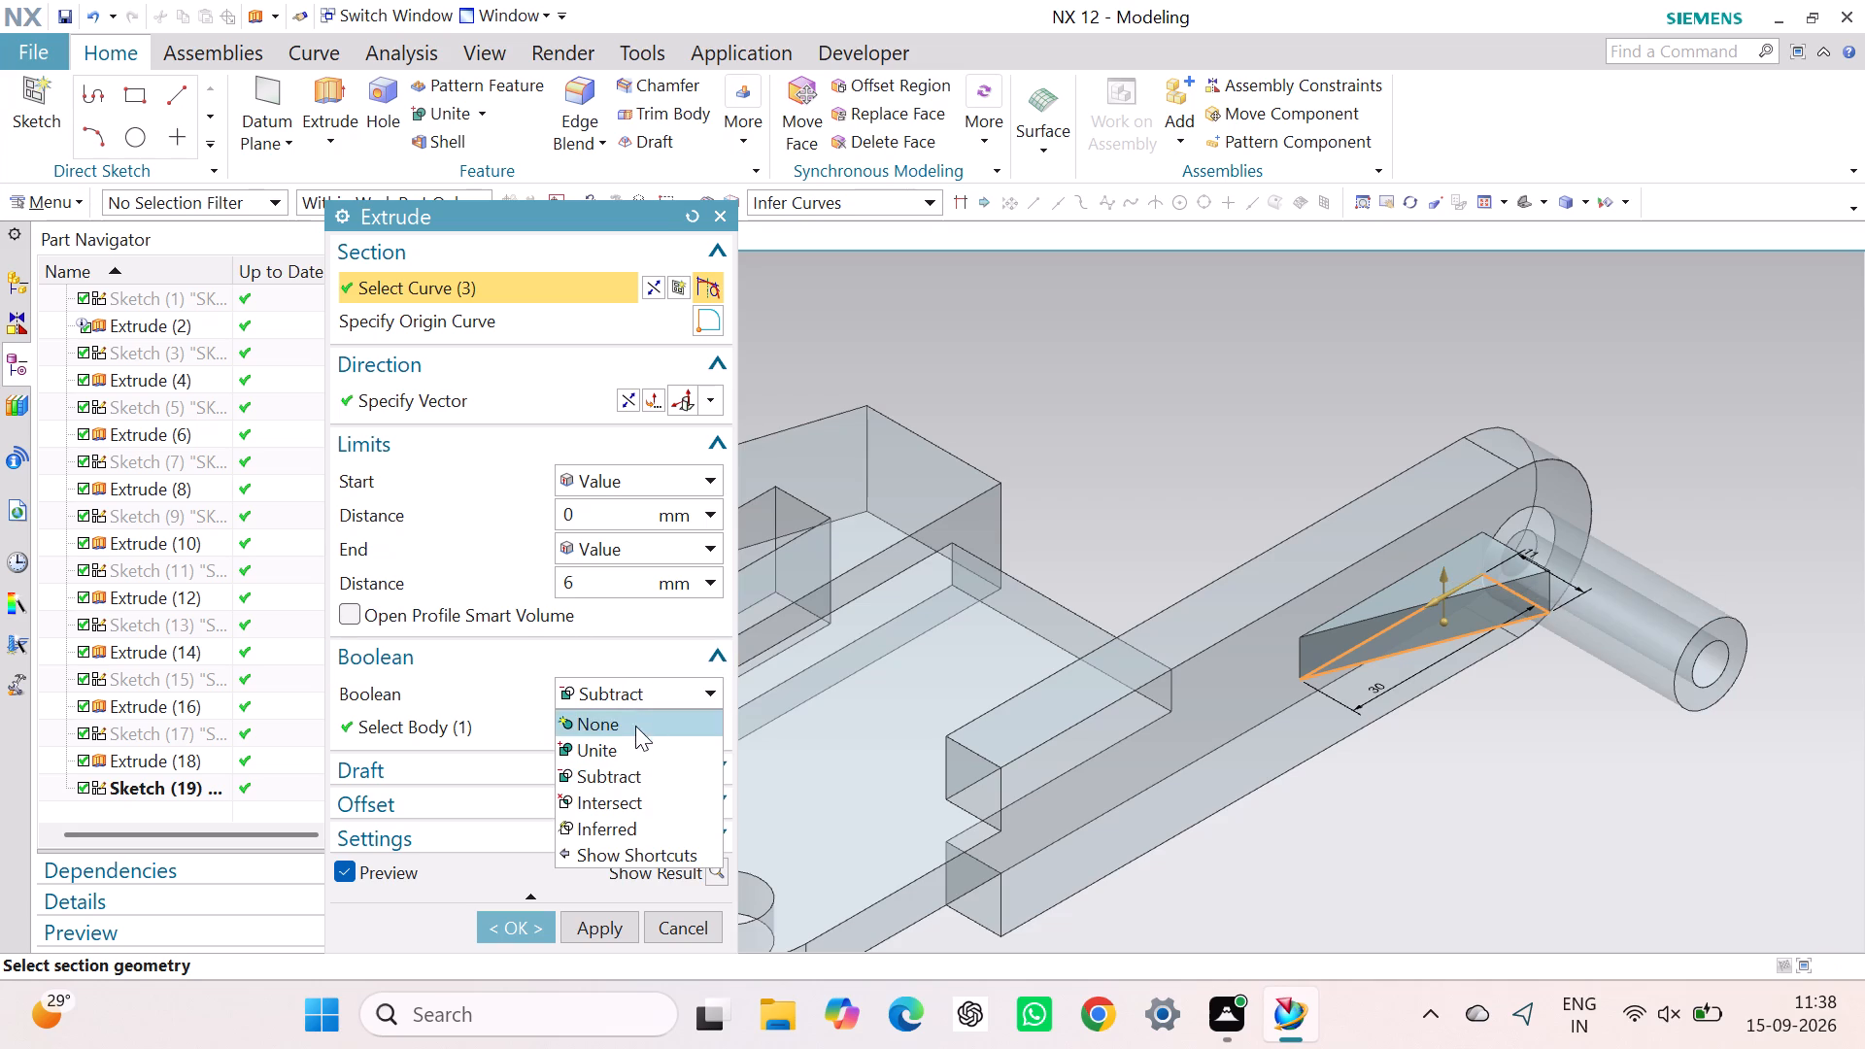
left_click(629, 728)
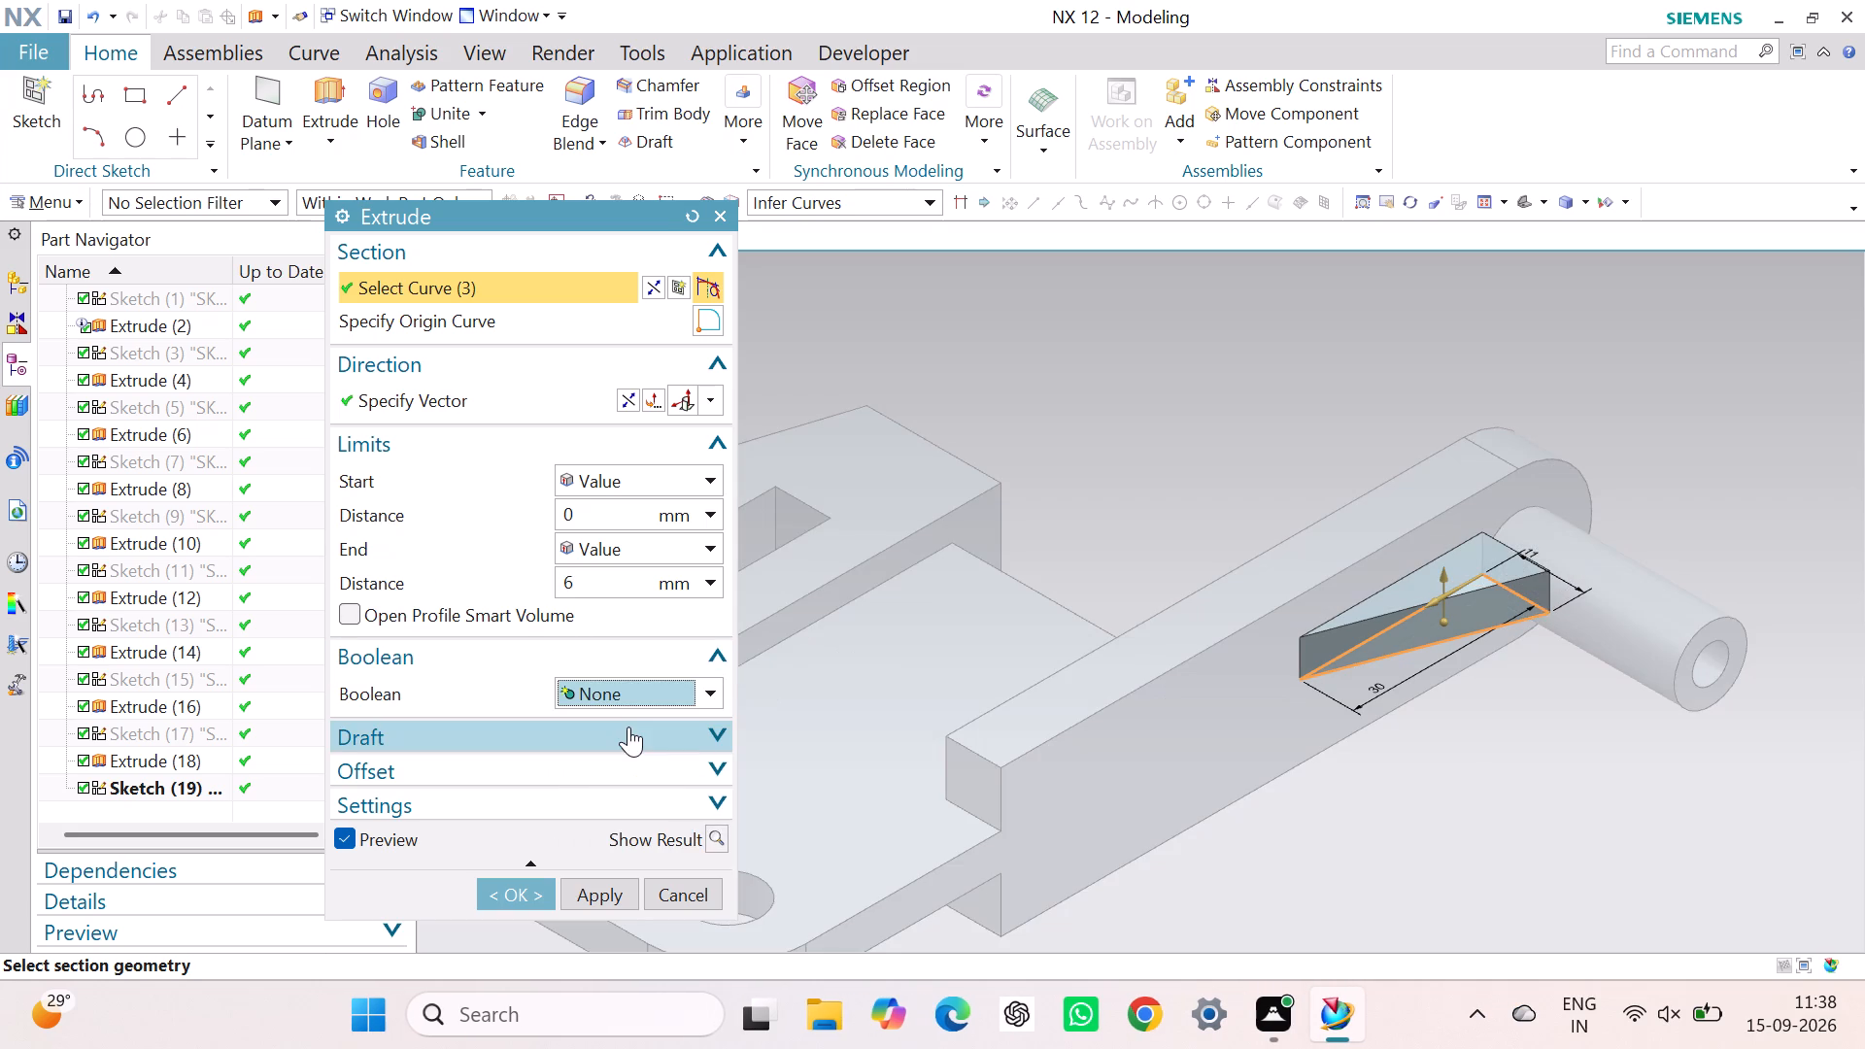
left_click(640, 691)
left_click(621, 738)
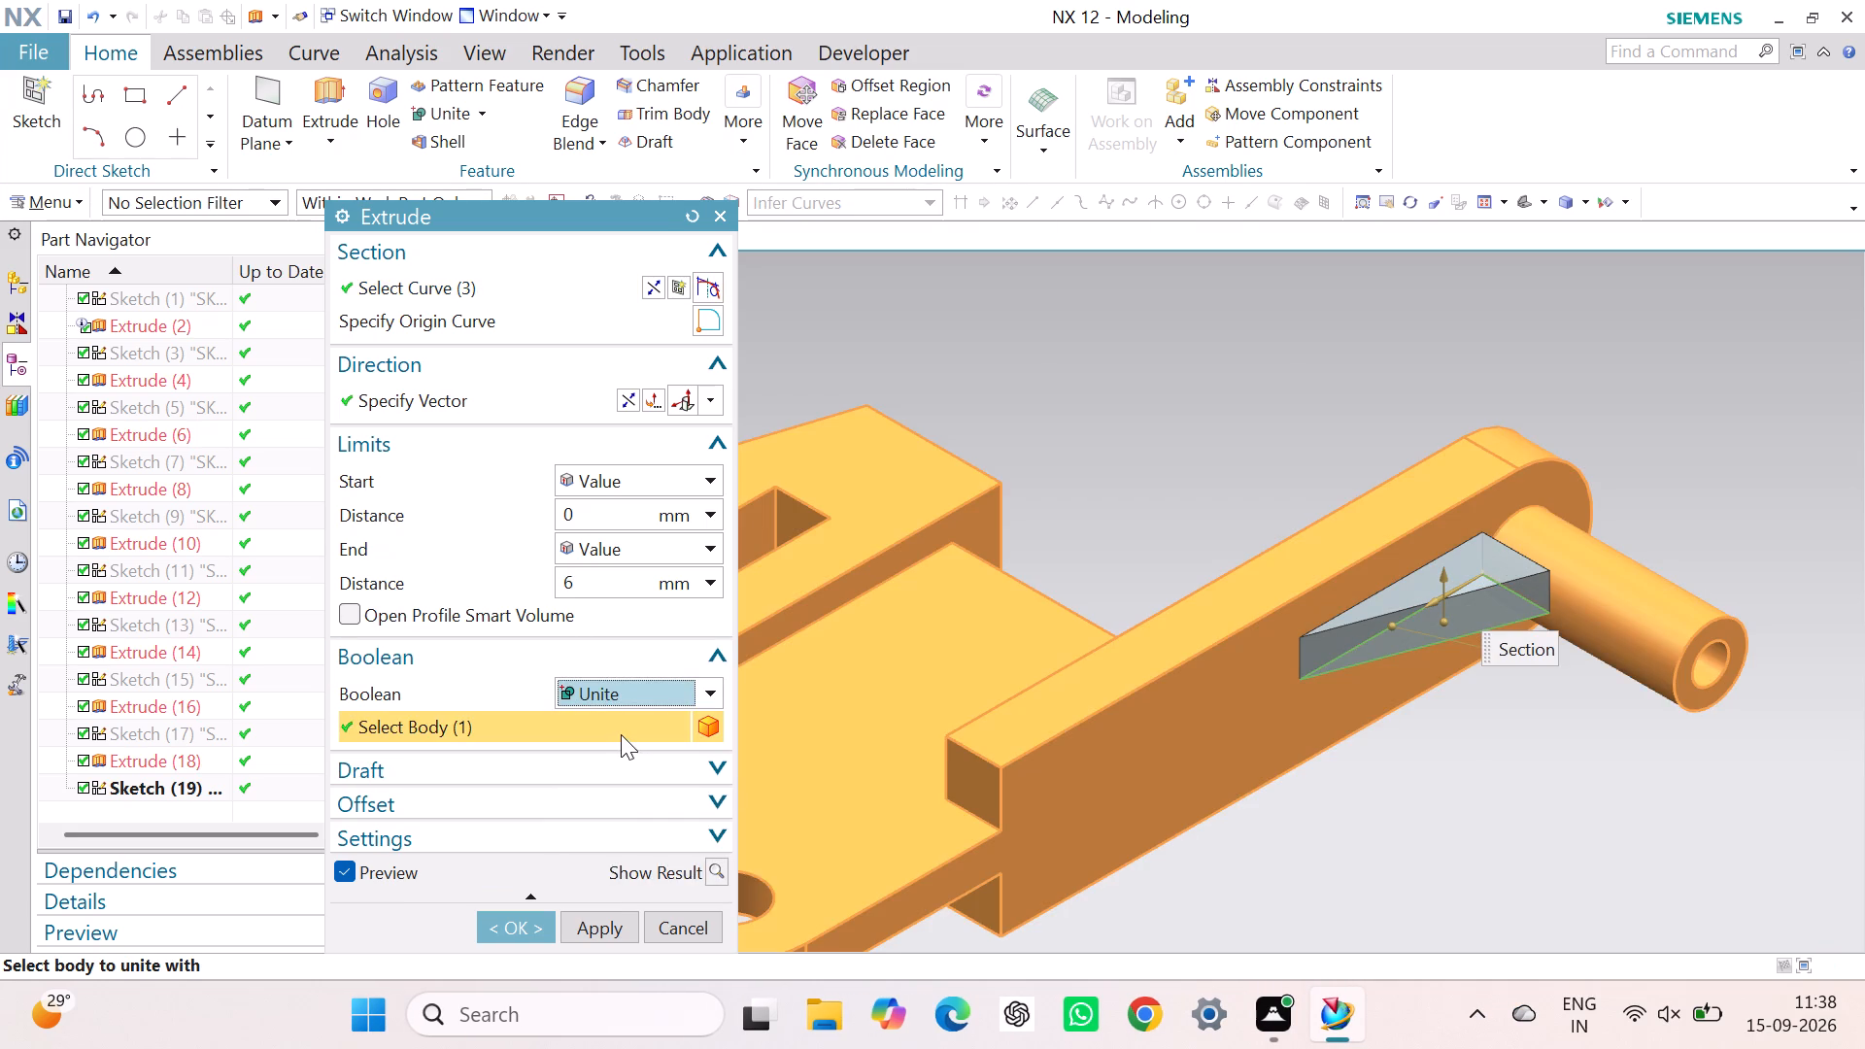
left_click(697, 475)
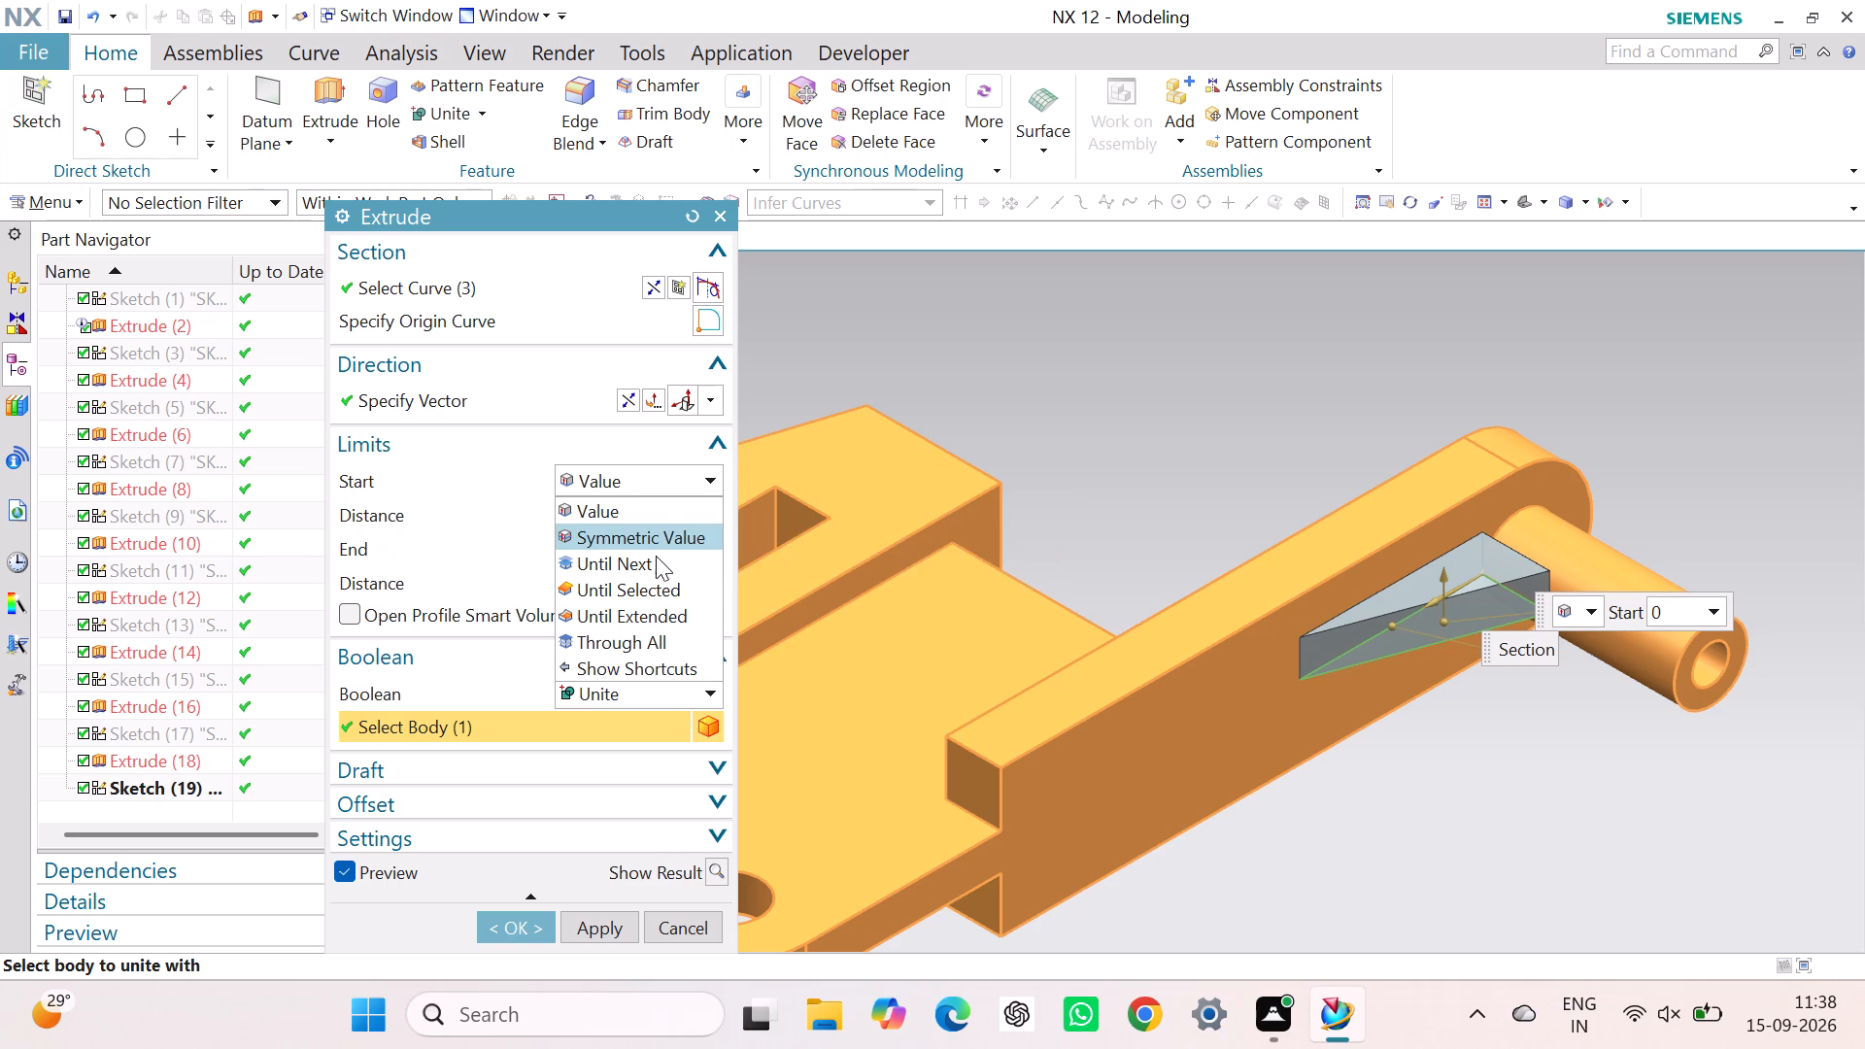
left_click(661, 531)
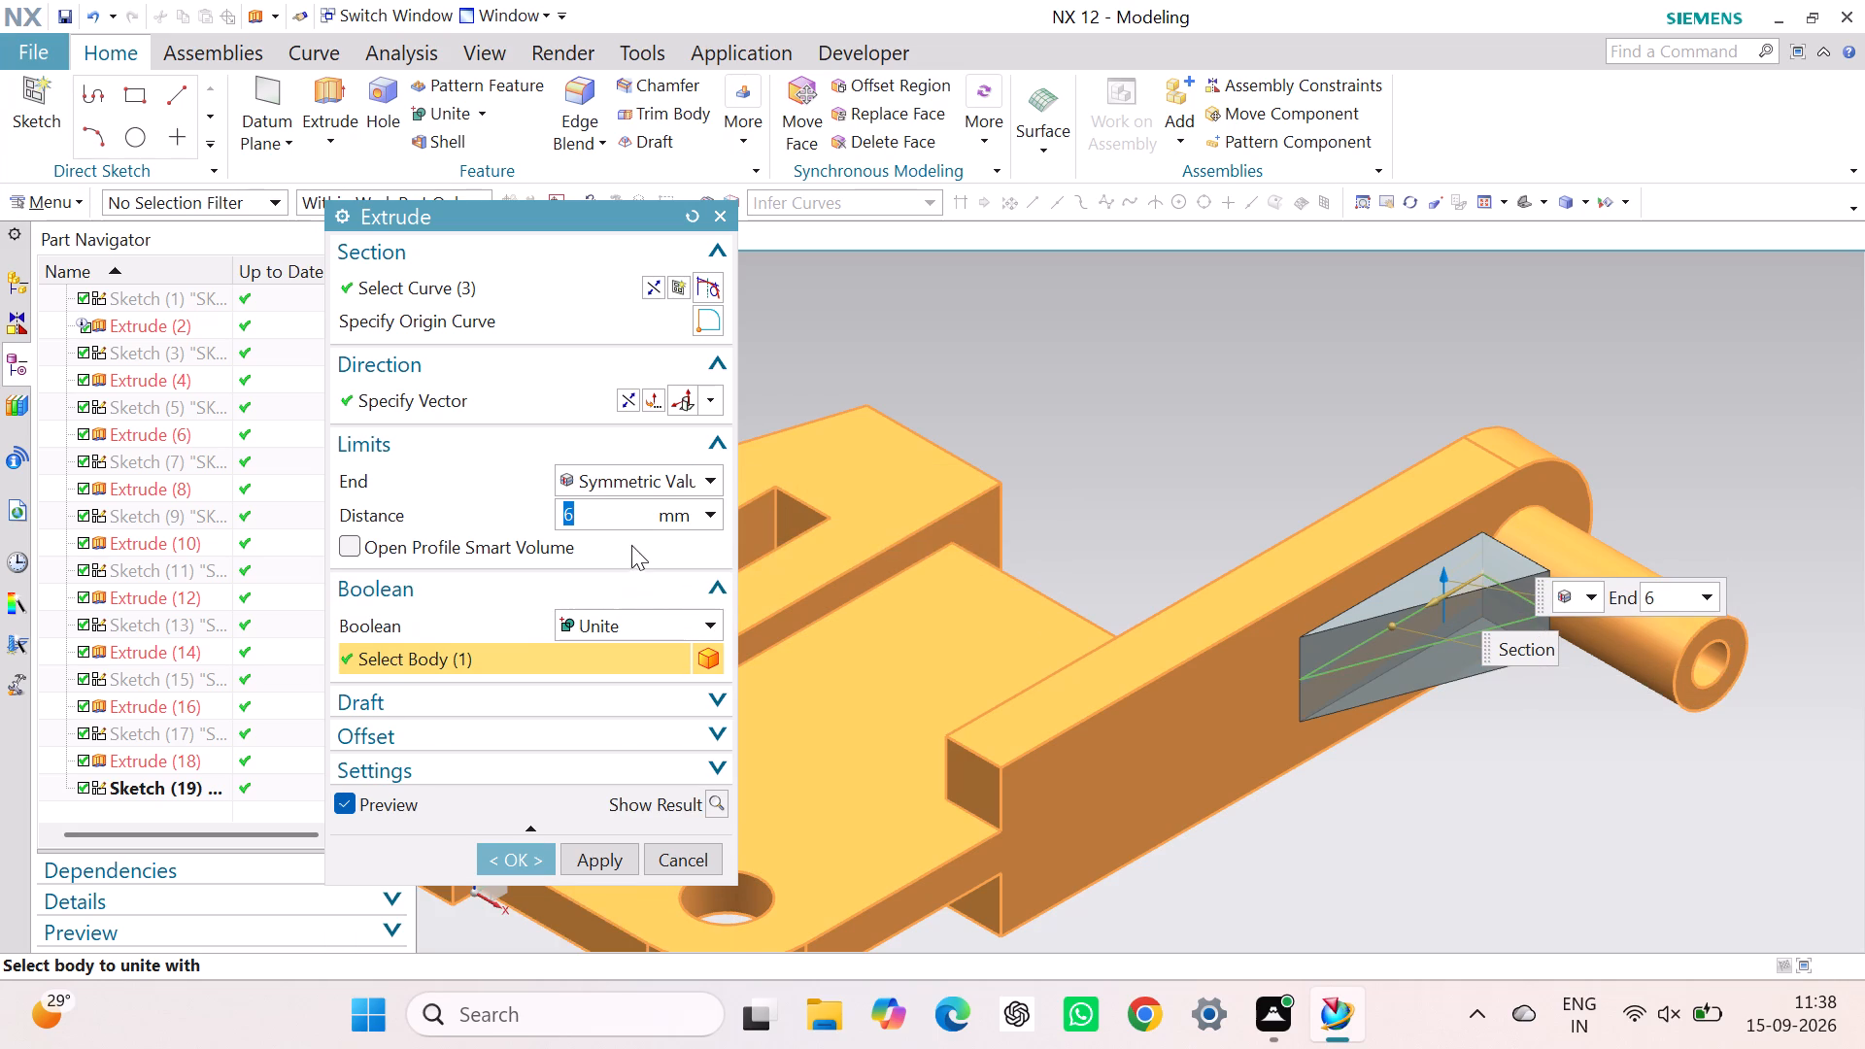
key("3")
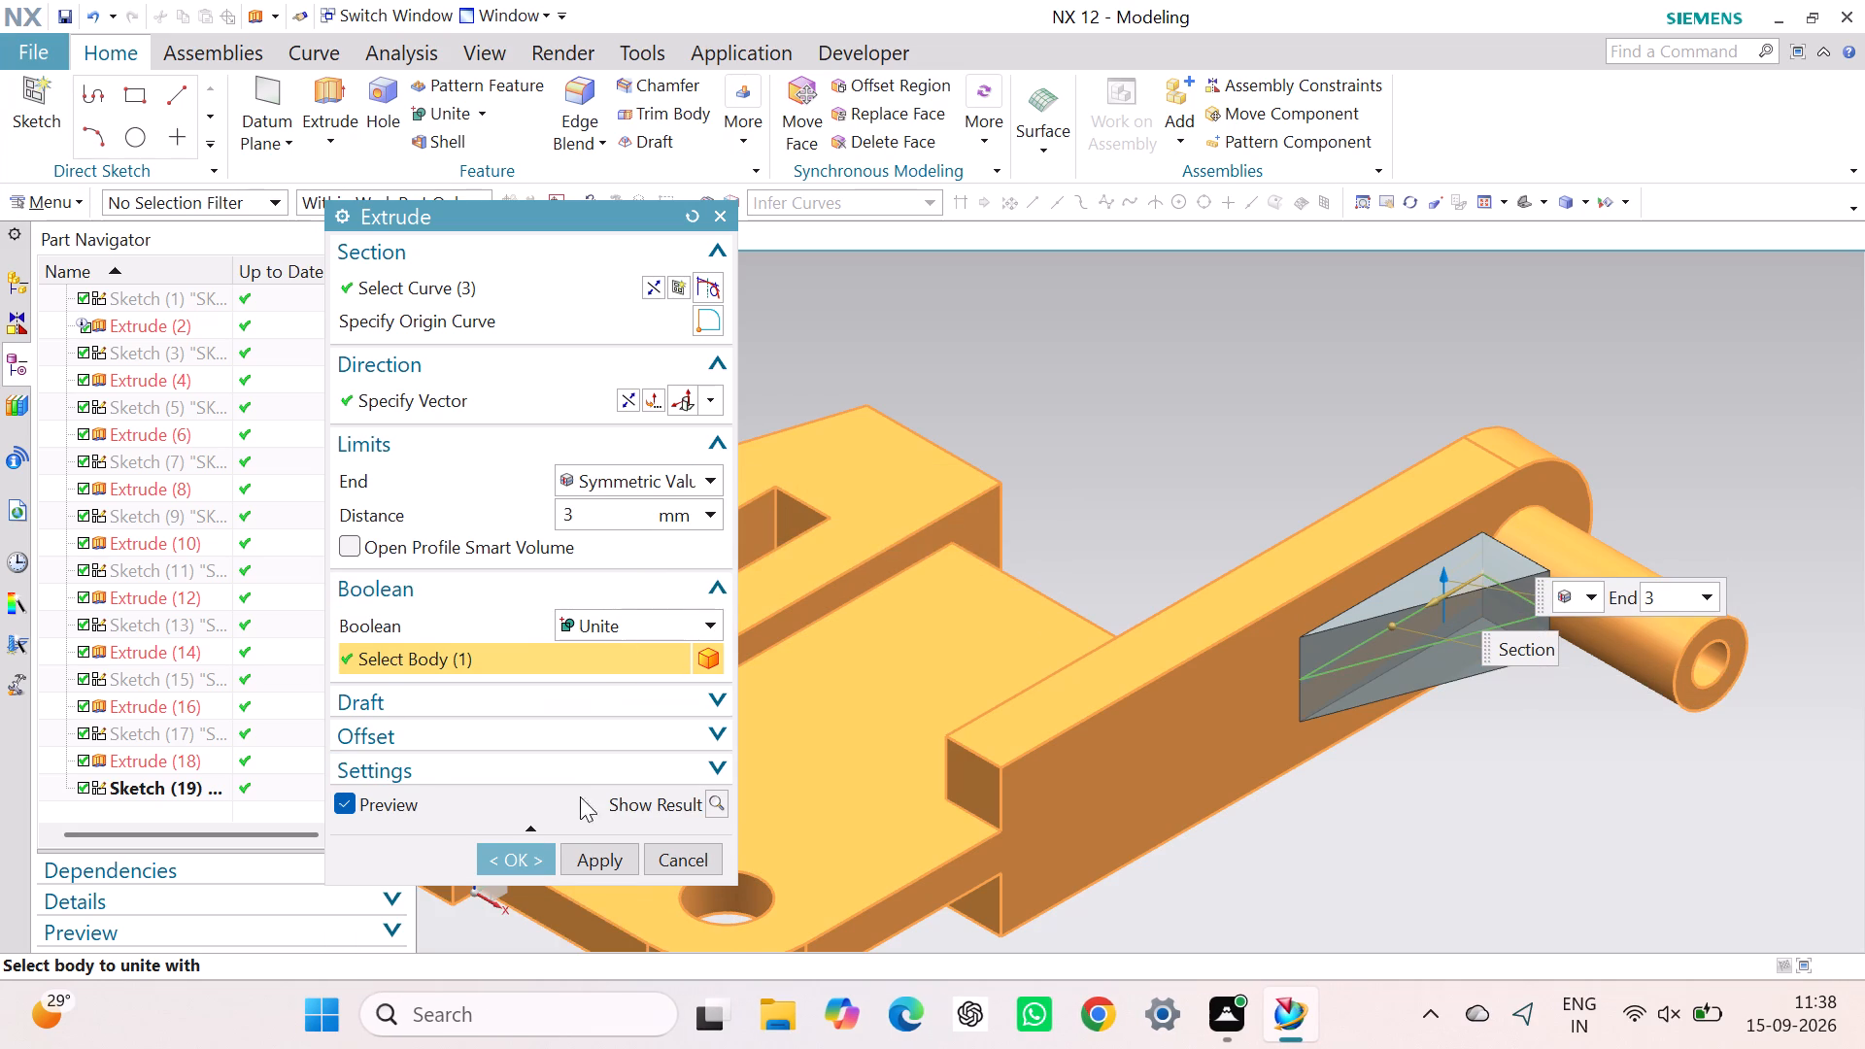
left_click(523, 859)
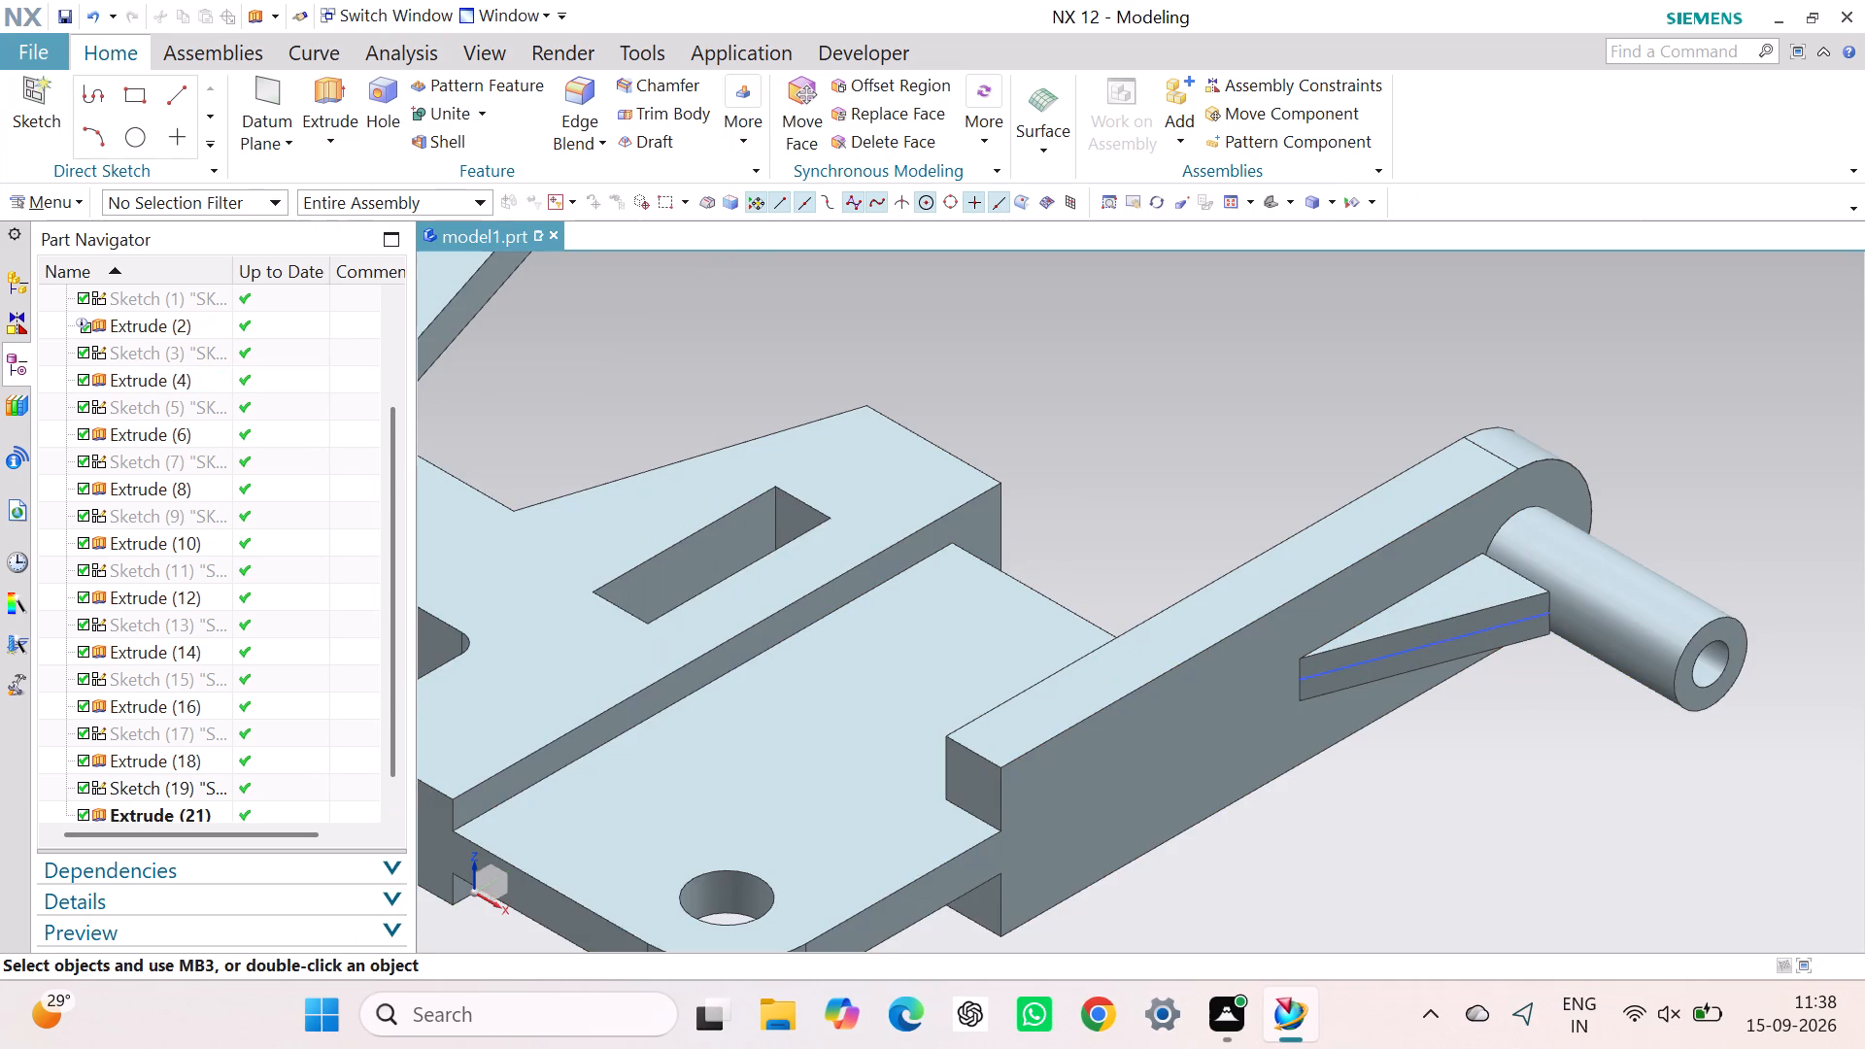
Hide the triangular rib's sketch, Sketch (19).
left_click(1175, 389)
right_click(1387, 657)
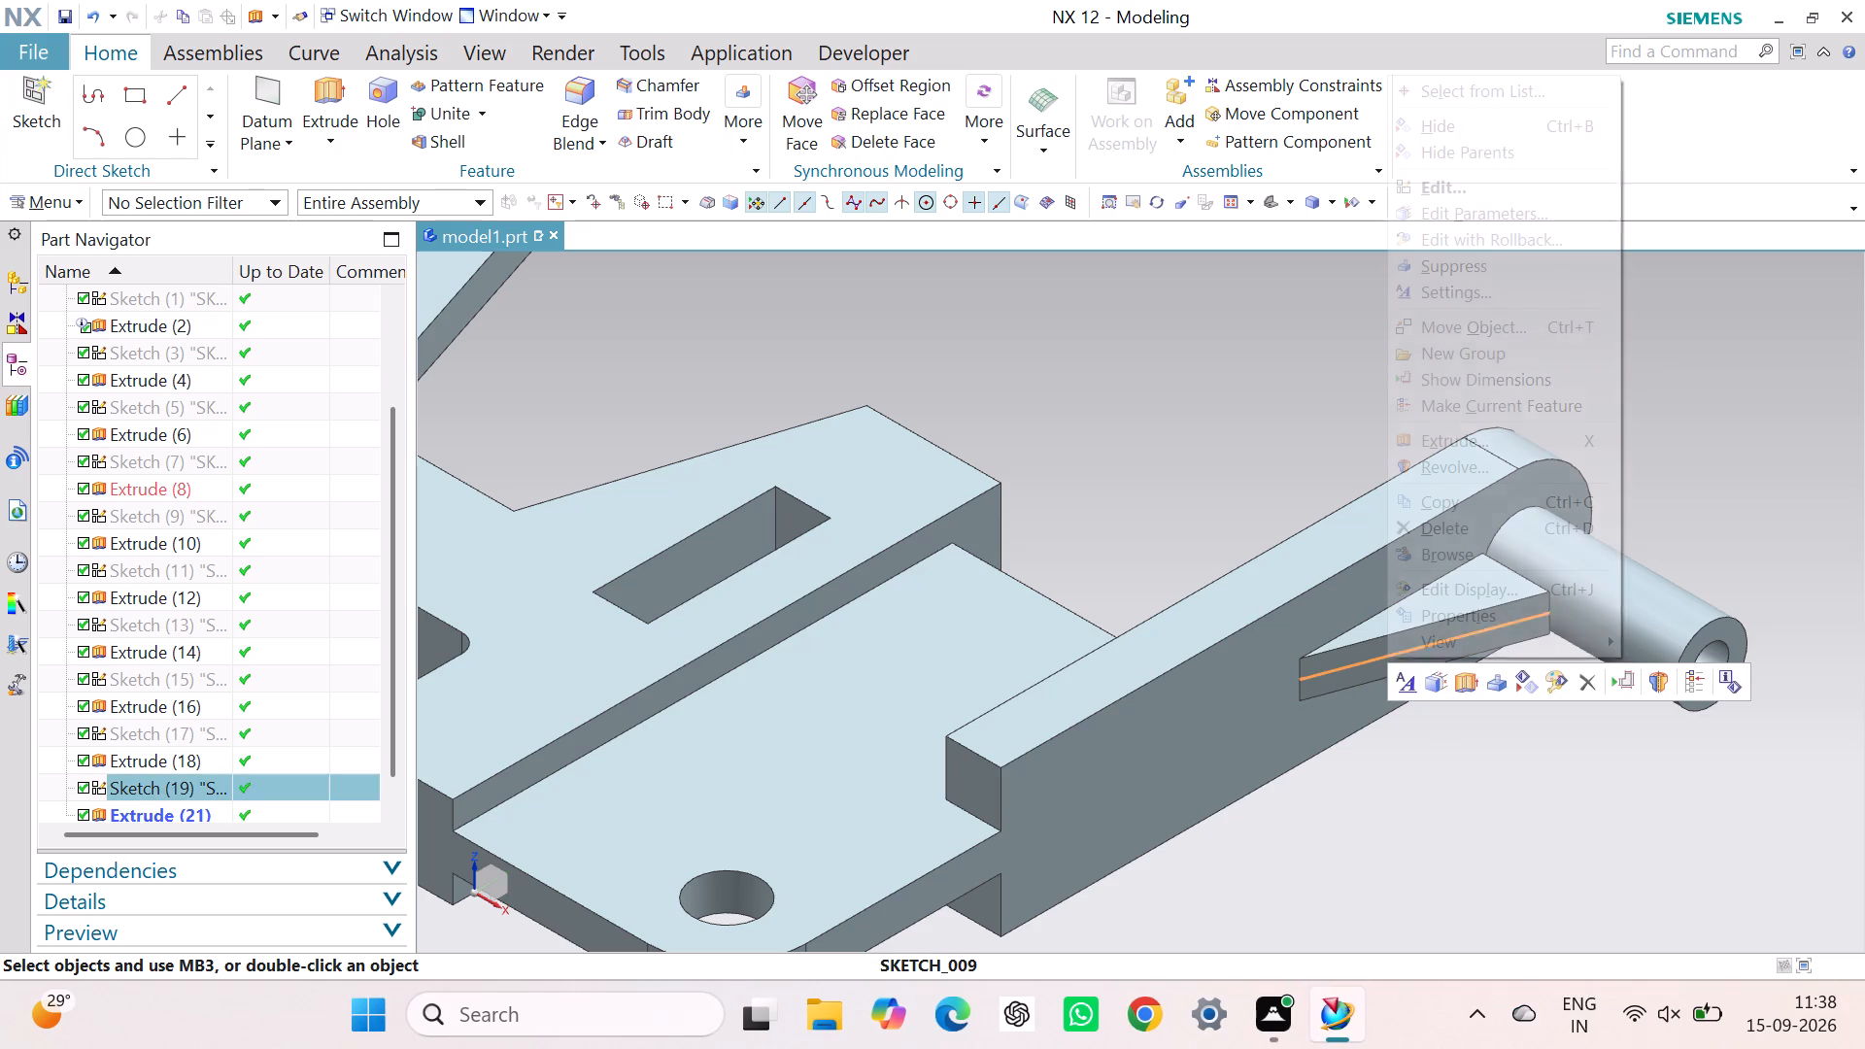
left_click(1420, 124)
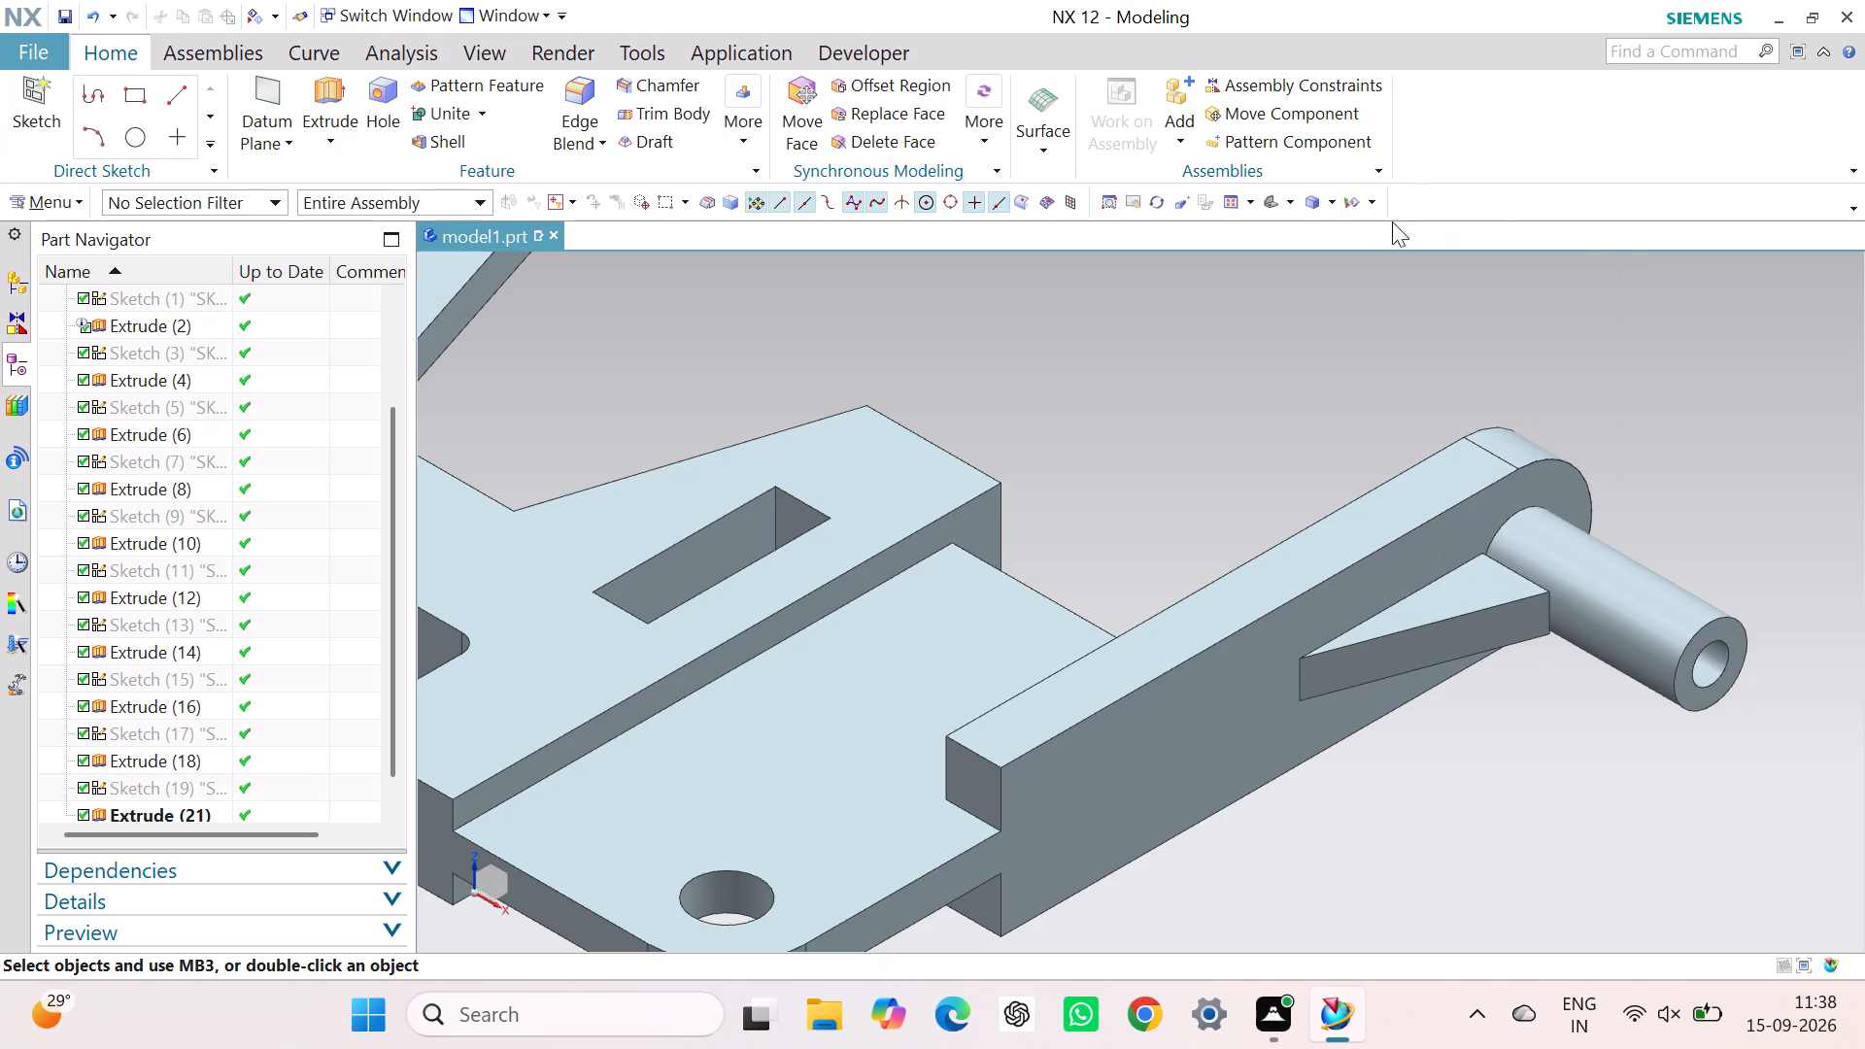
Examine the whole bracket in the isometric view.
left_click(1331, 335)
scroll(1292, 441, "up", 4)
scroll(1292, 441, "down", 9)
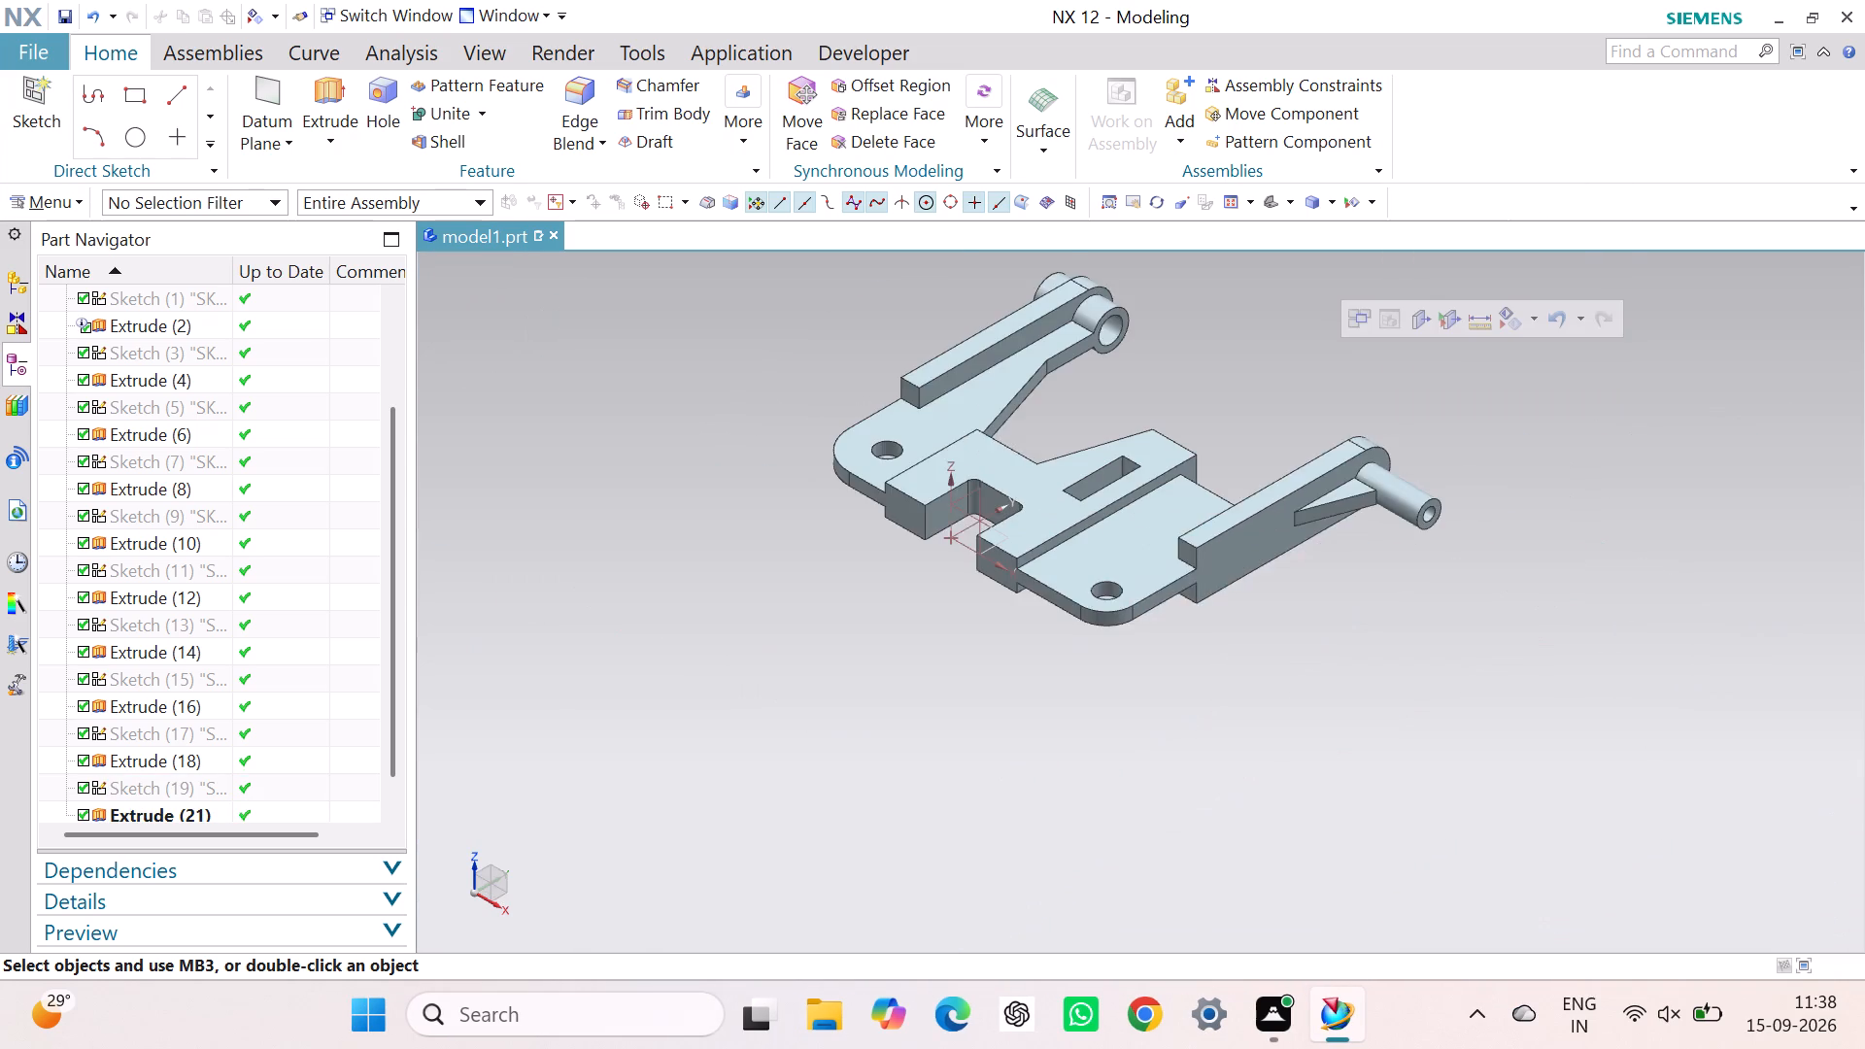
scroll(1279, 473, "up", 1)
scroll(1279, 473, "down", 1)
left_click(1261, 362)
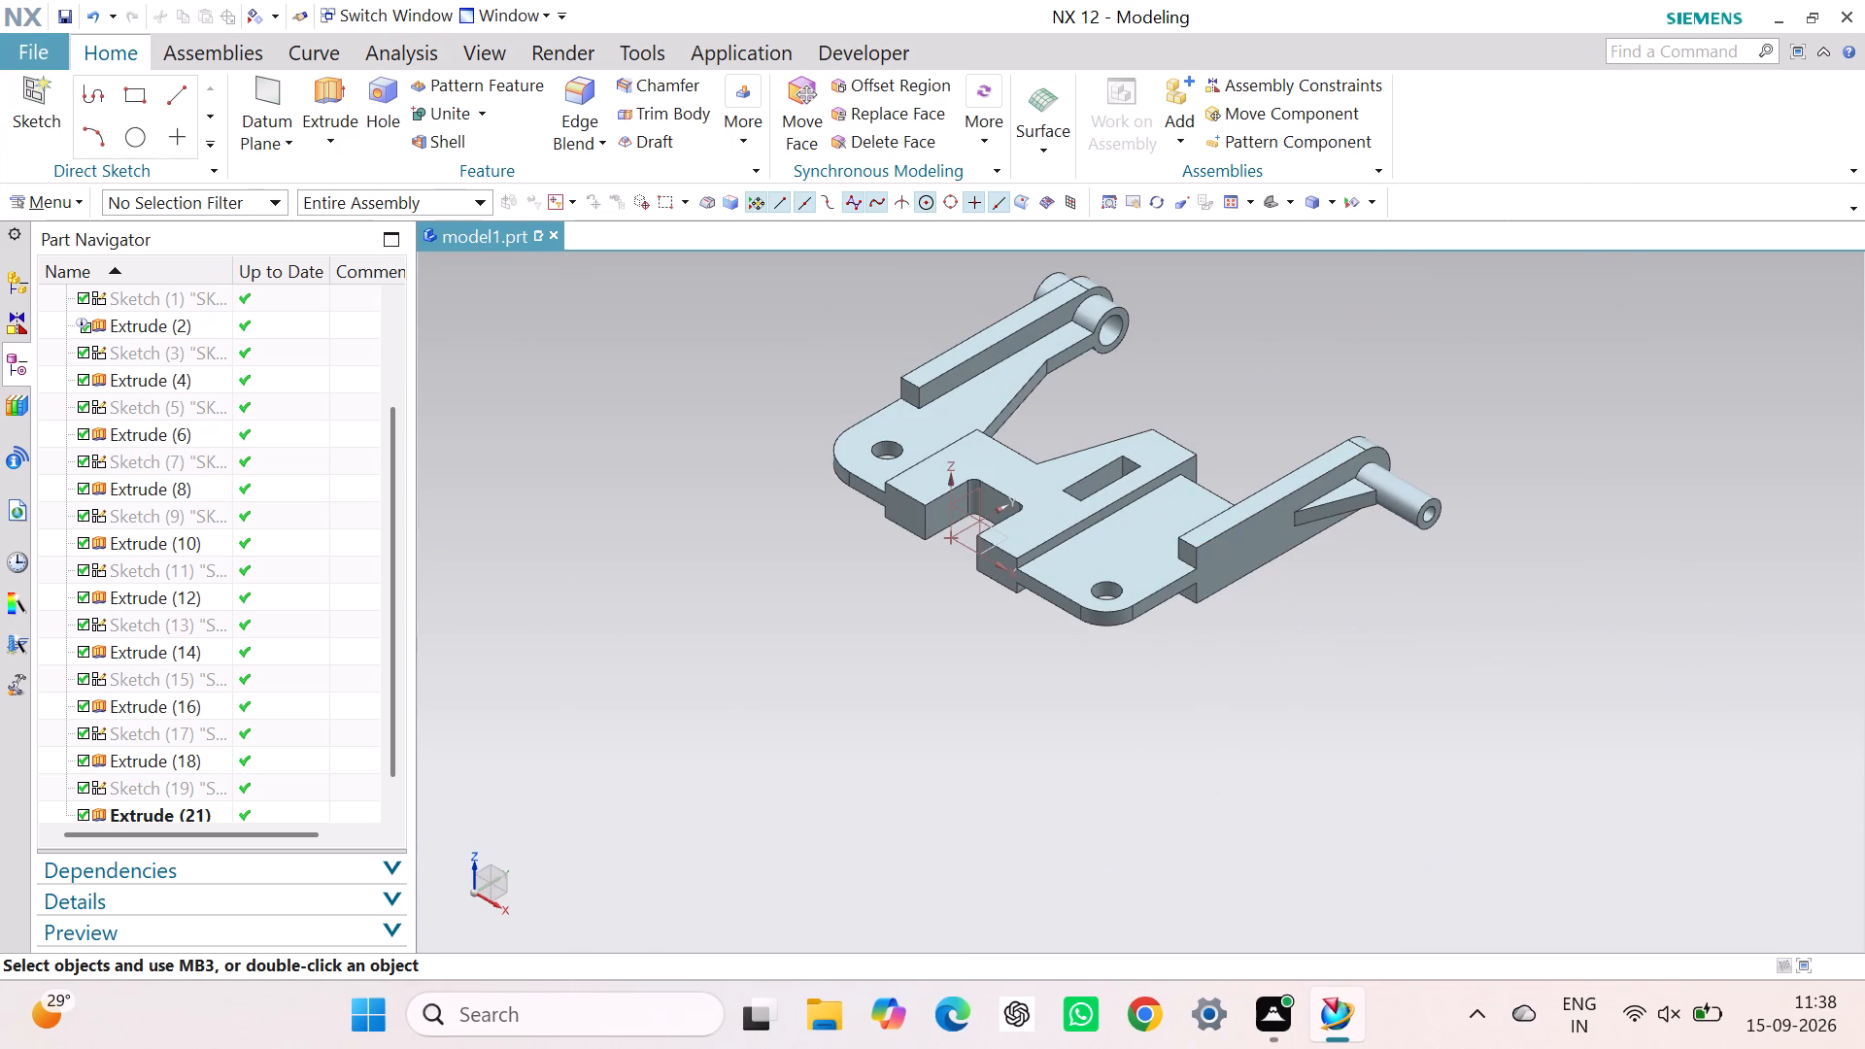
key("ctrl+7")
key("ctrl+7")
right_click(961, 770)
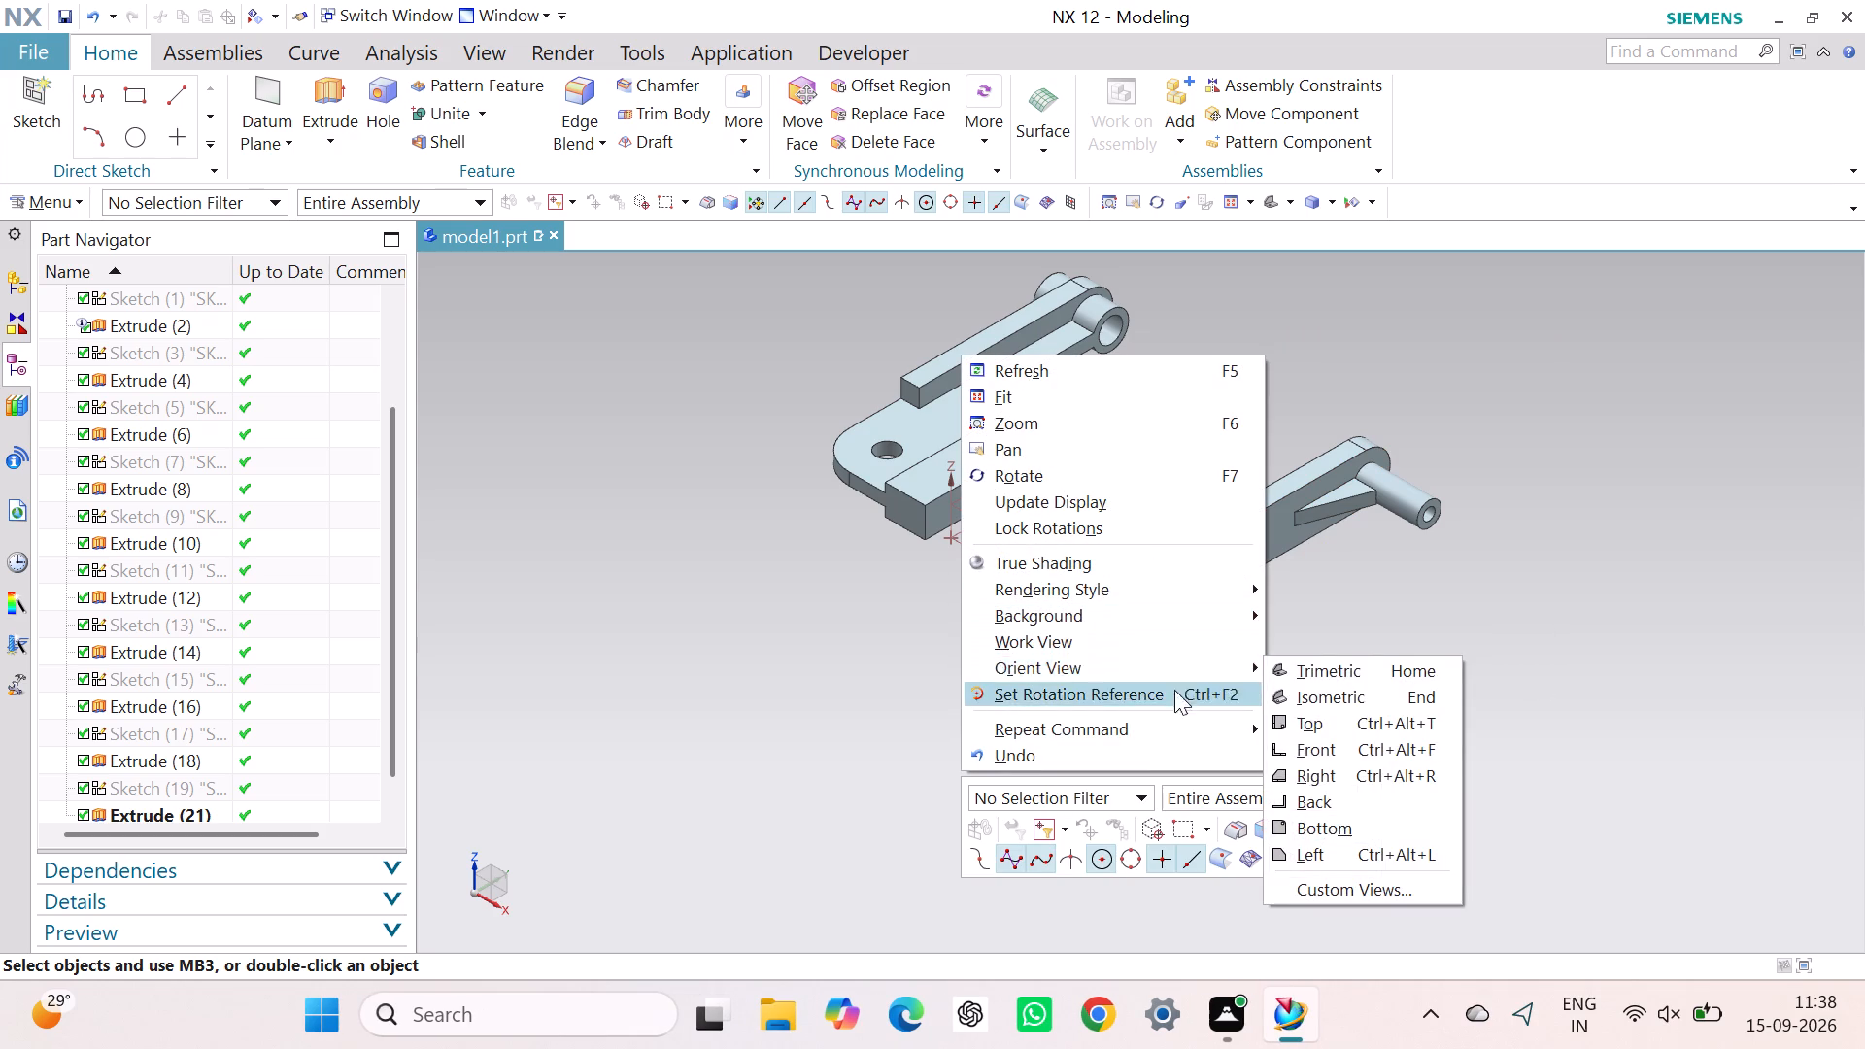
left_click(1335, 697)
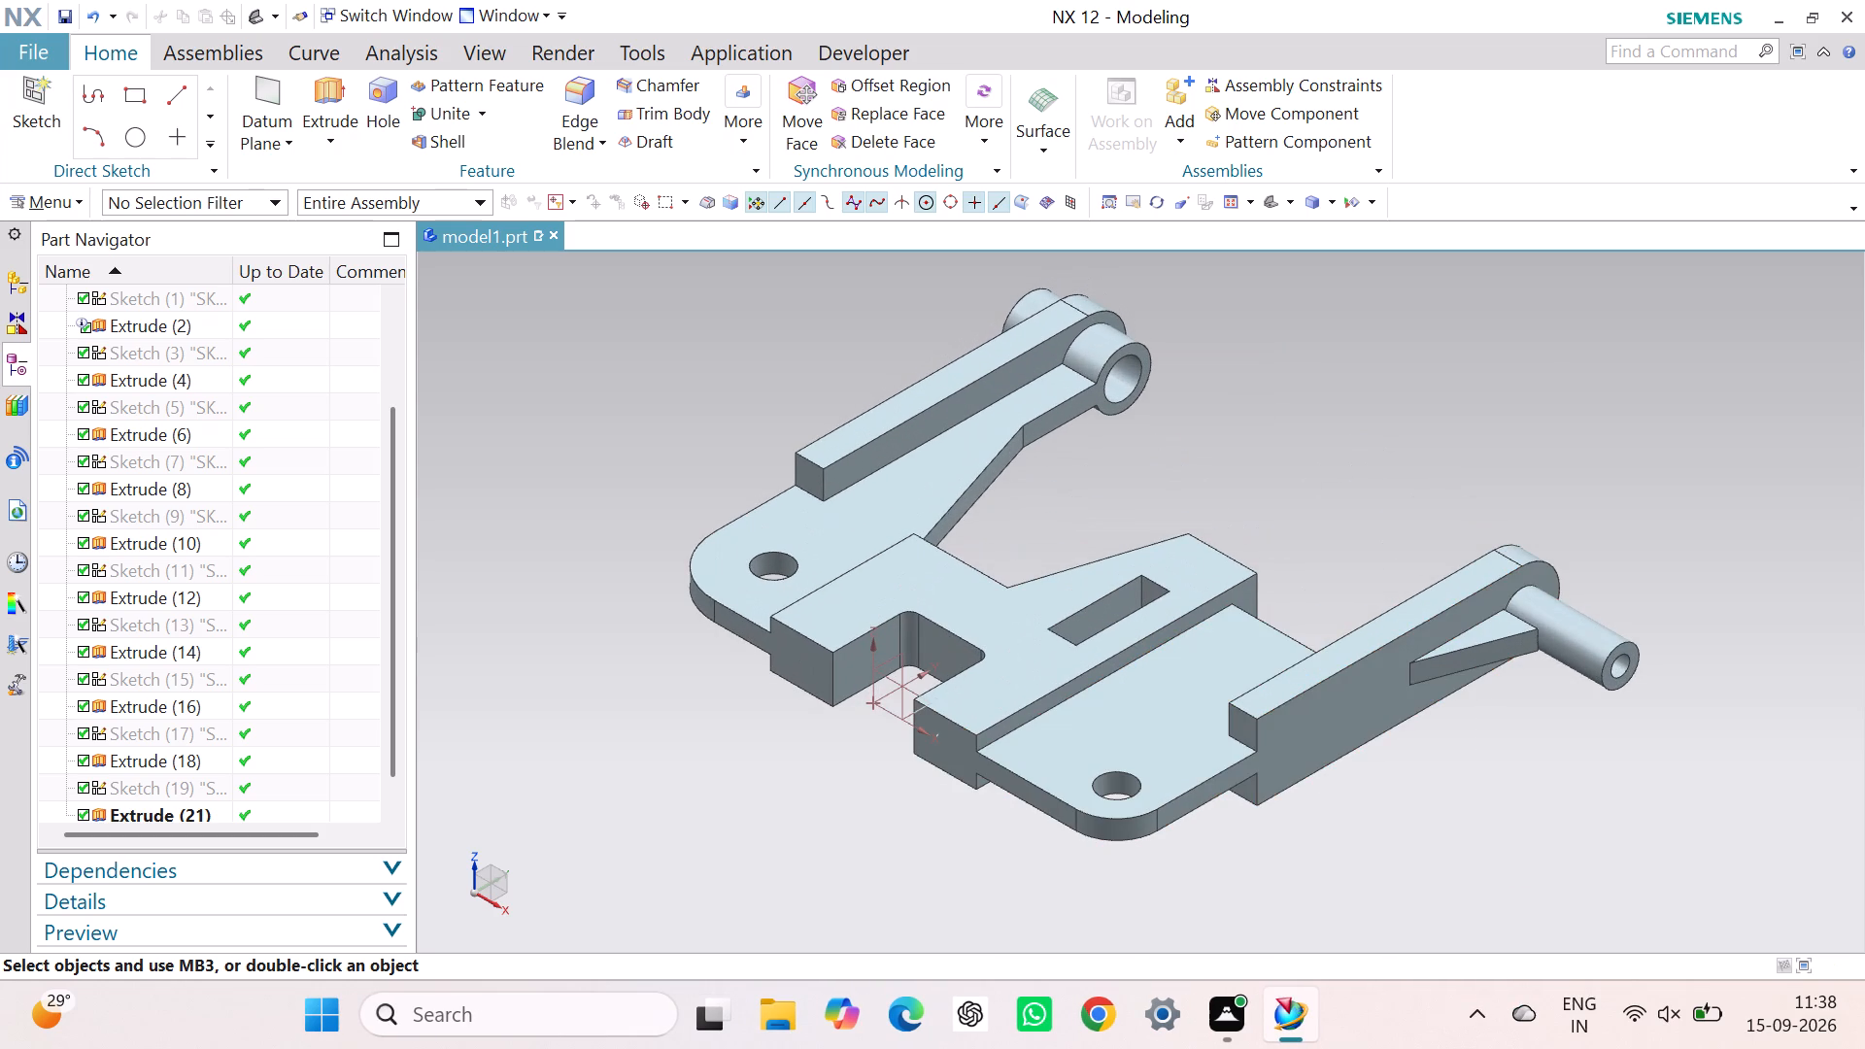
left_click(1554, 413)
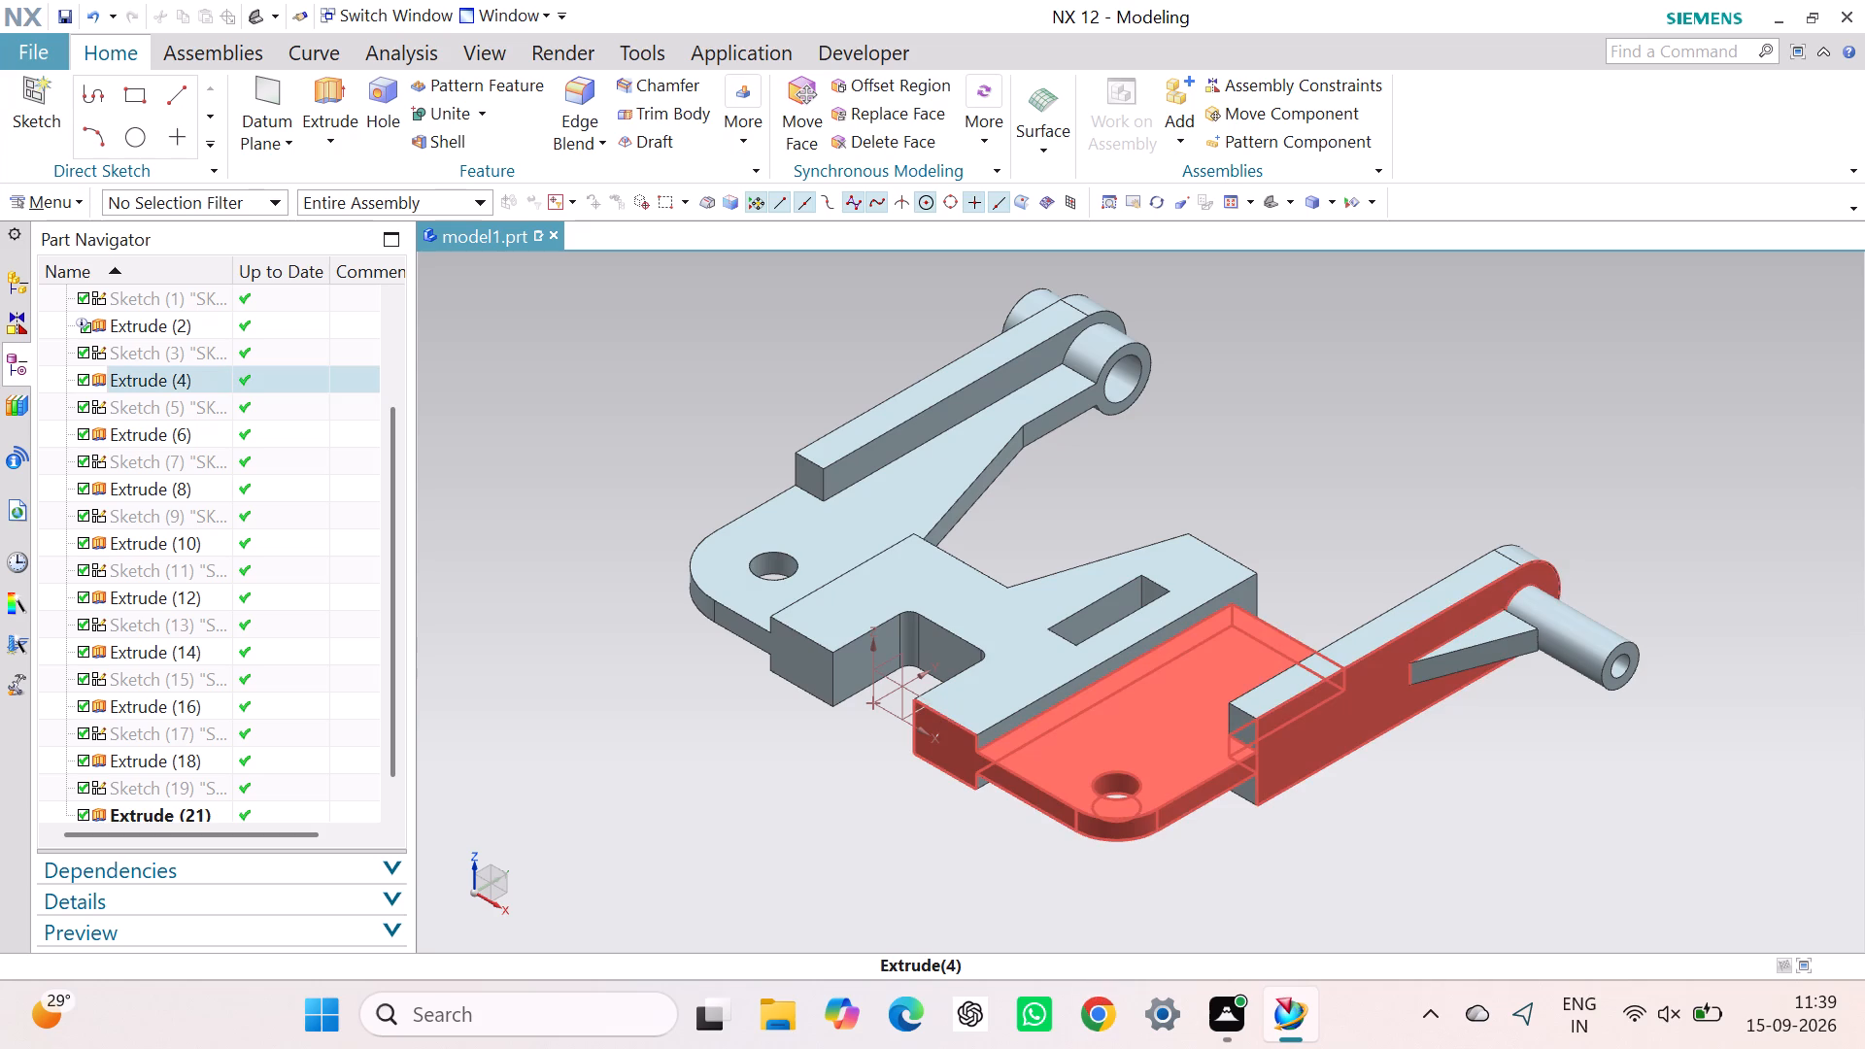
Save the part as "mounting bracket" in the NX CAD folder inside INTERN PROJECTS on the Desktop.
key("ctrl+s")
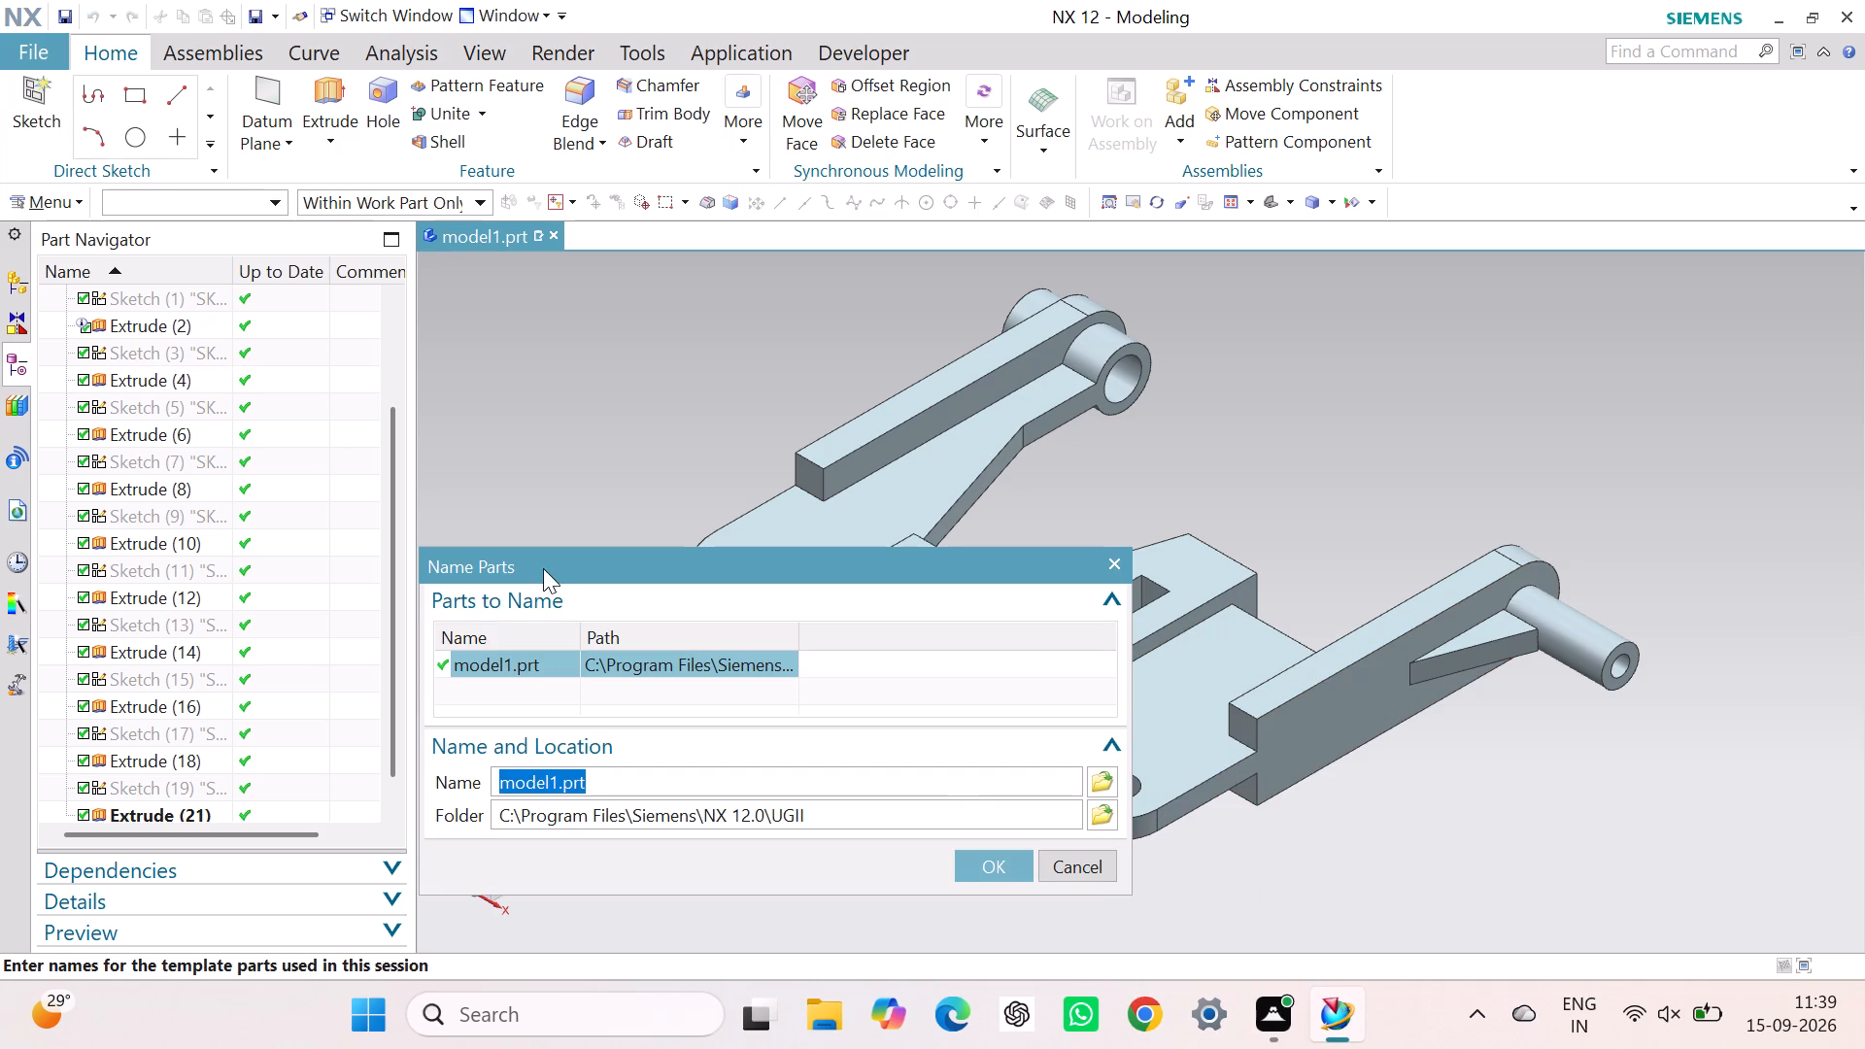
left_click(1105, 780)
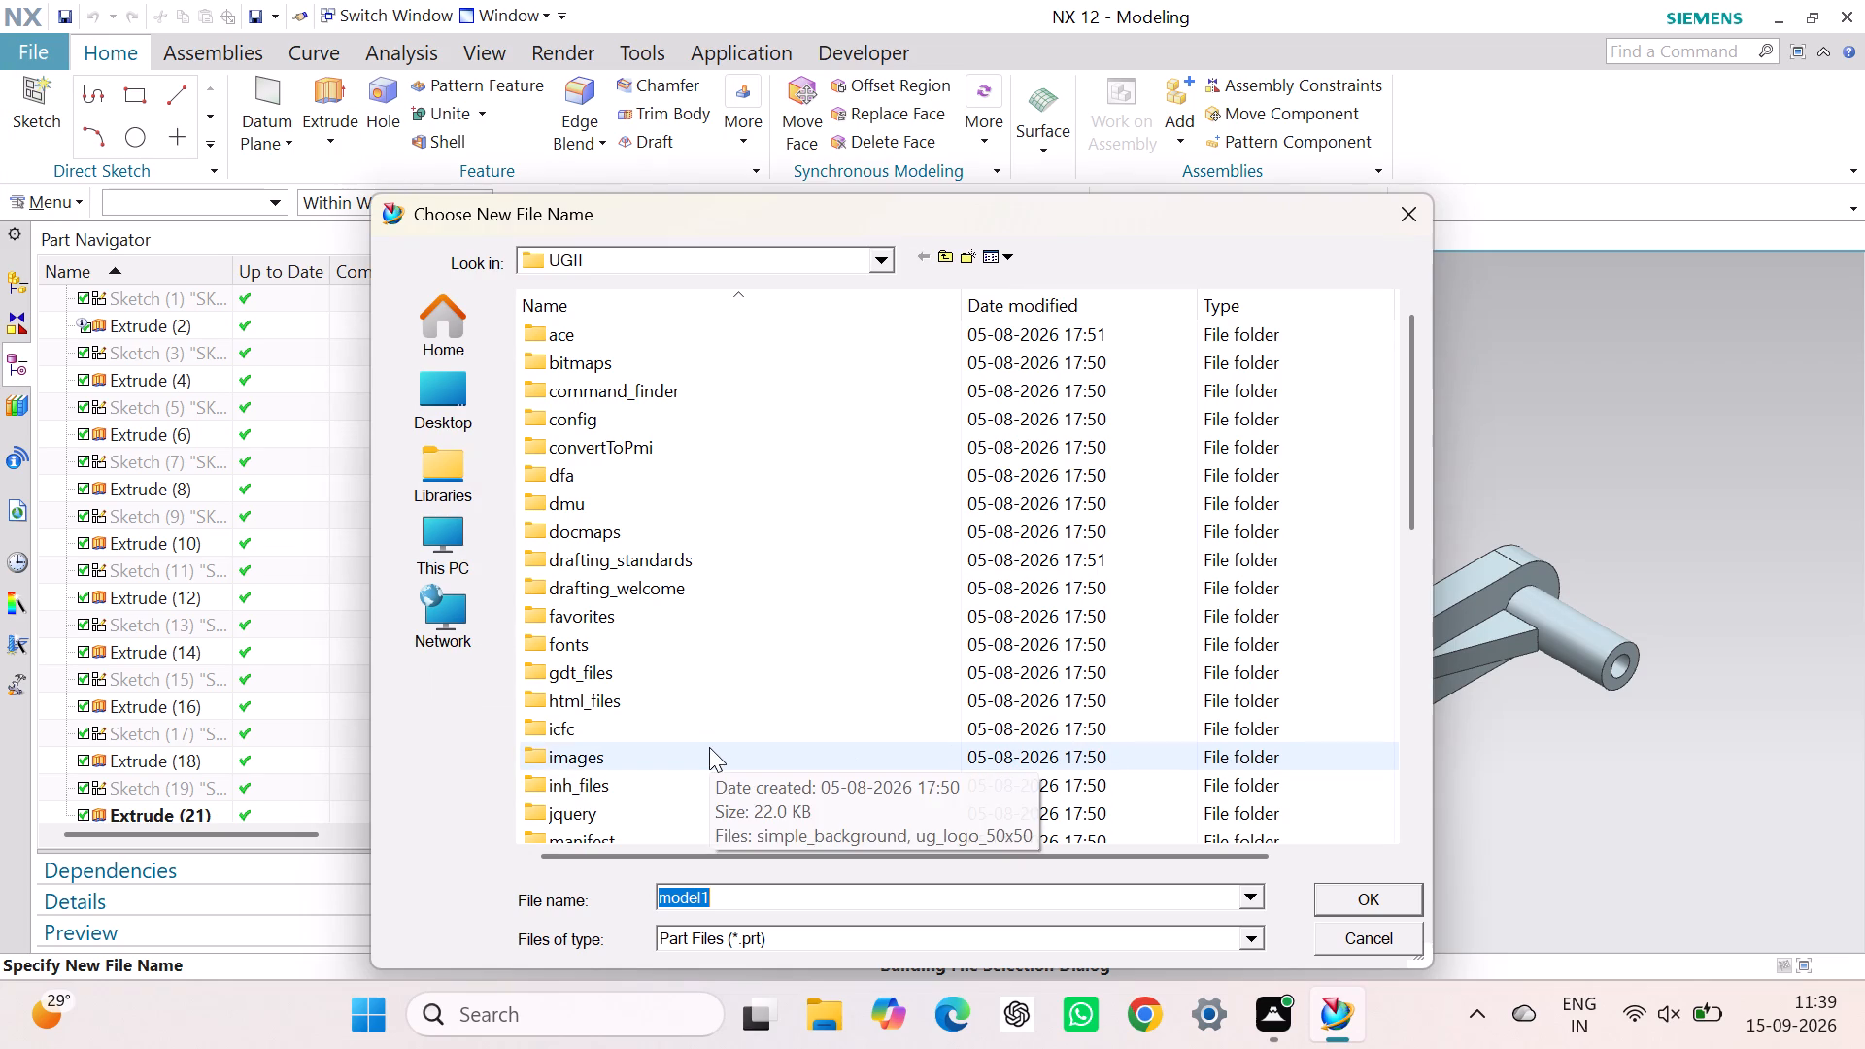
left_click(445, 401)
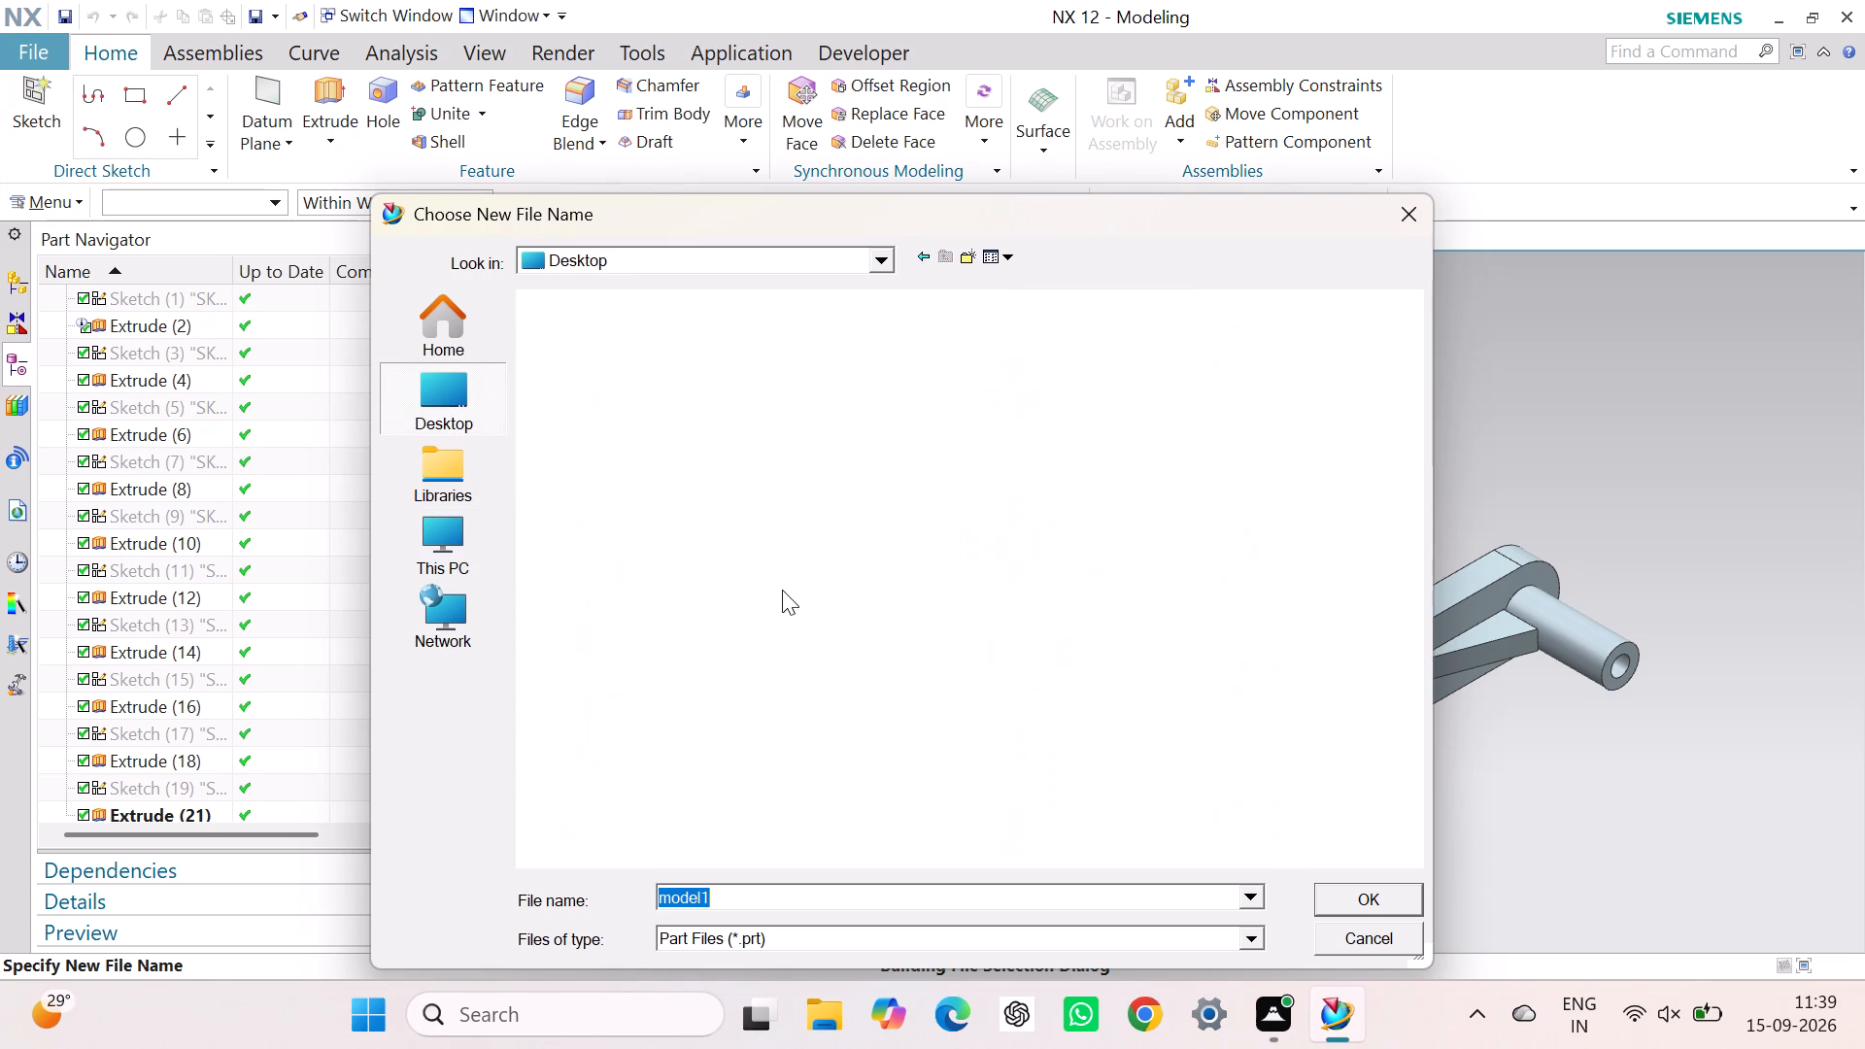
scroll(994, 782, "down", 2)
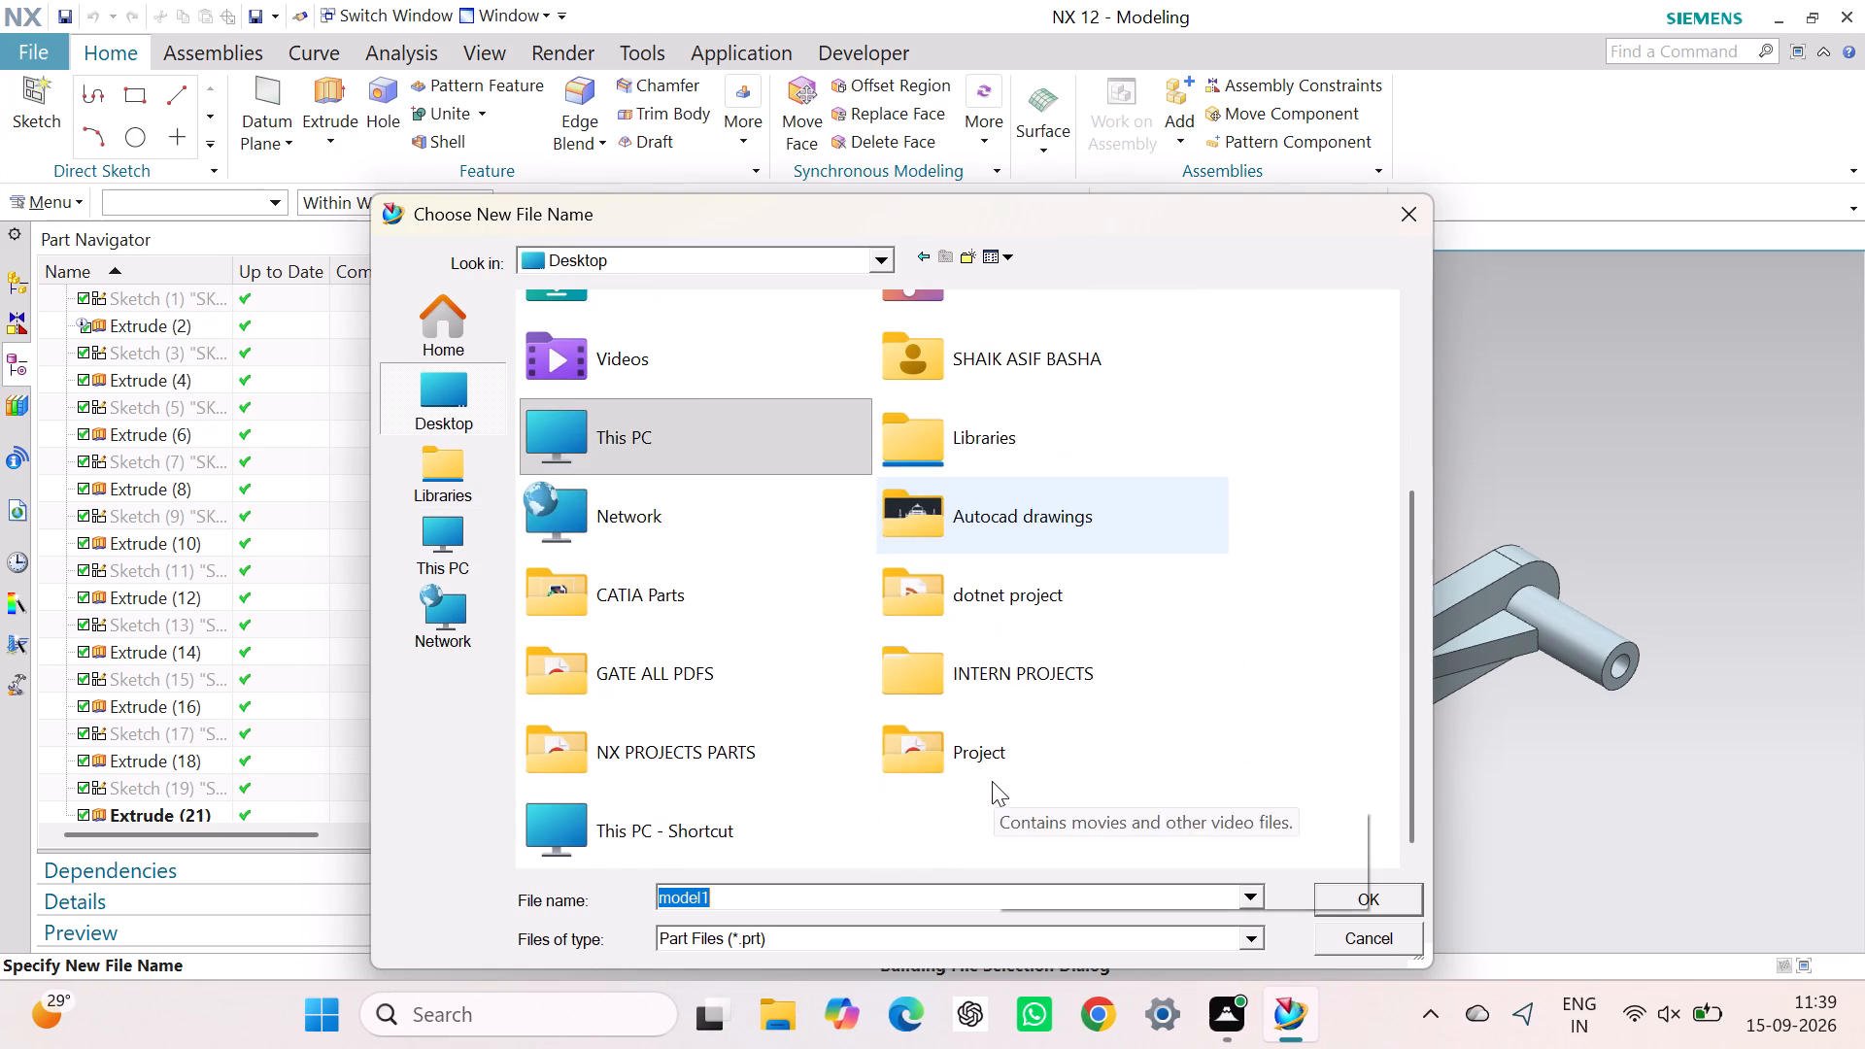
double_click(977, 683)
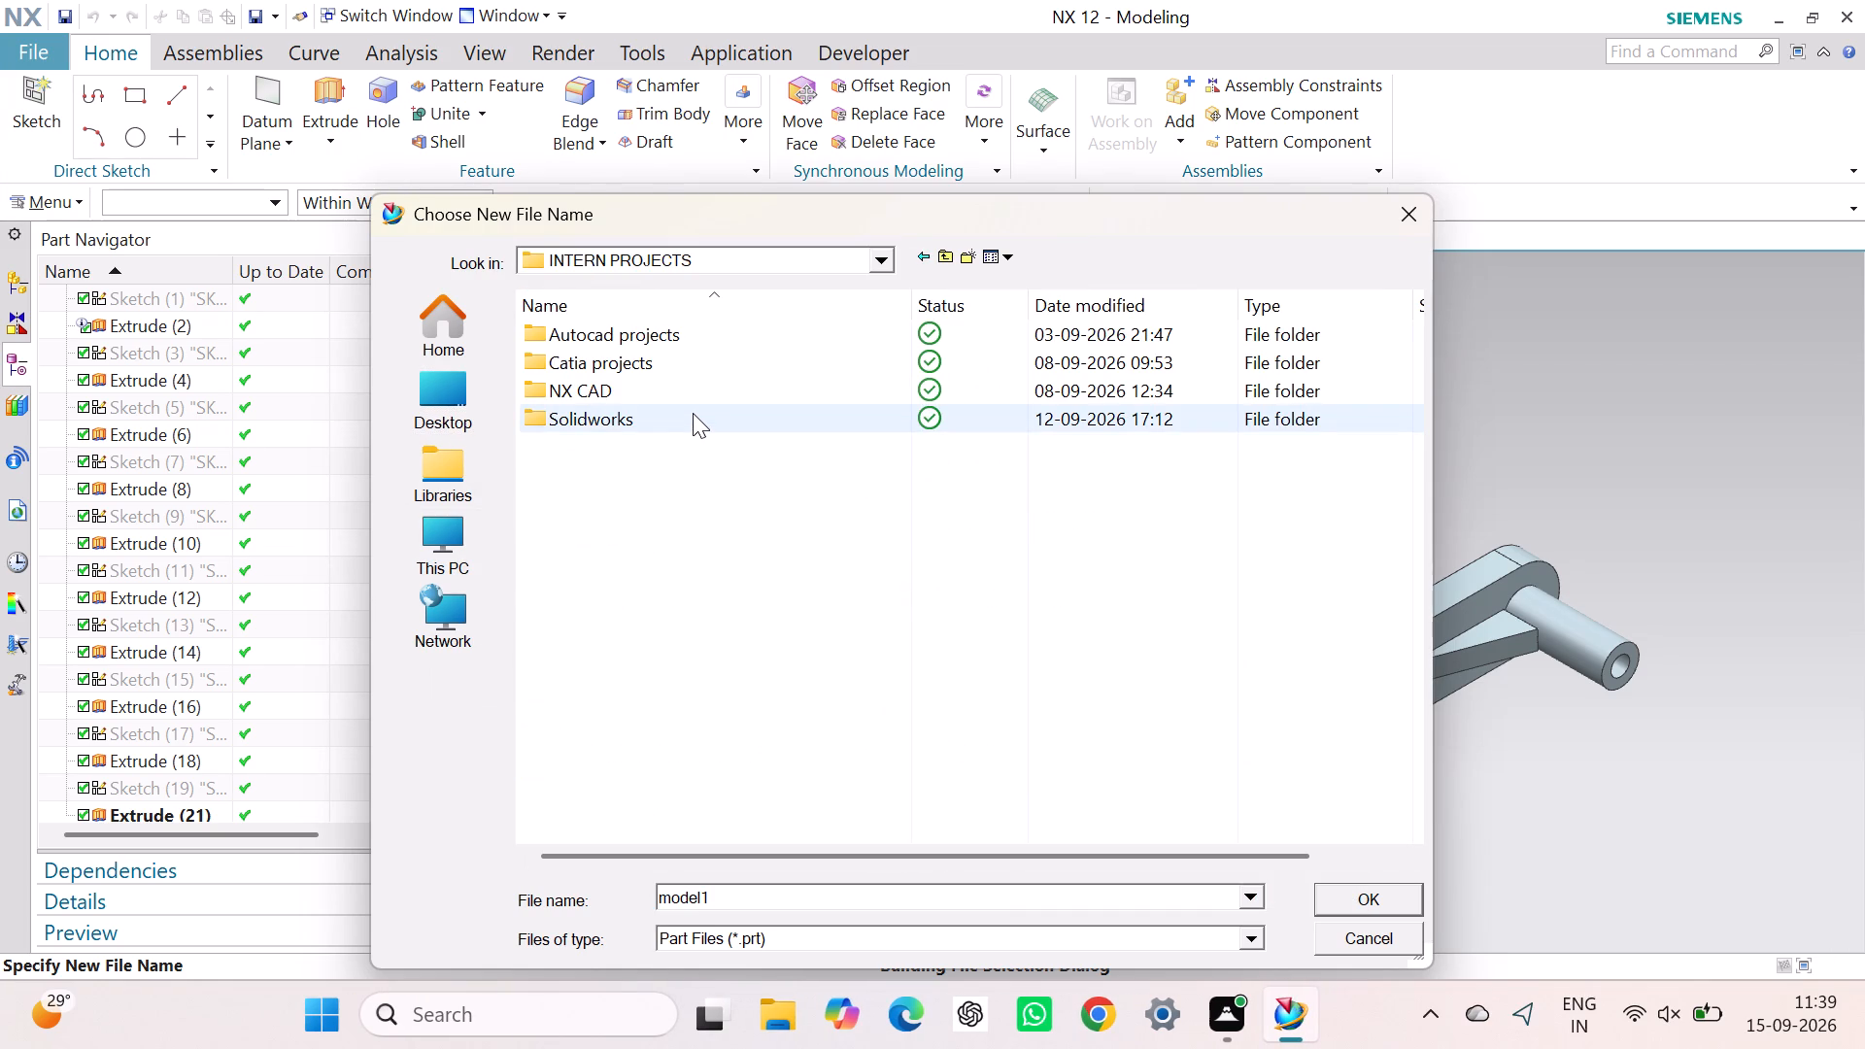
double_click(696, 389)
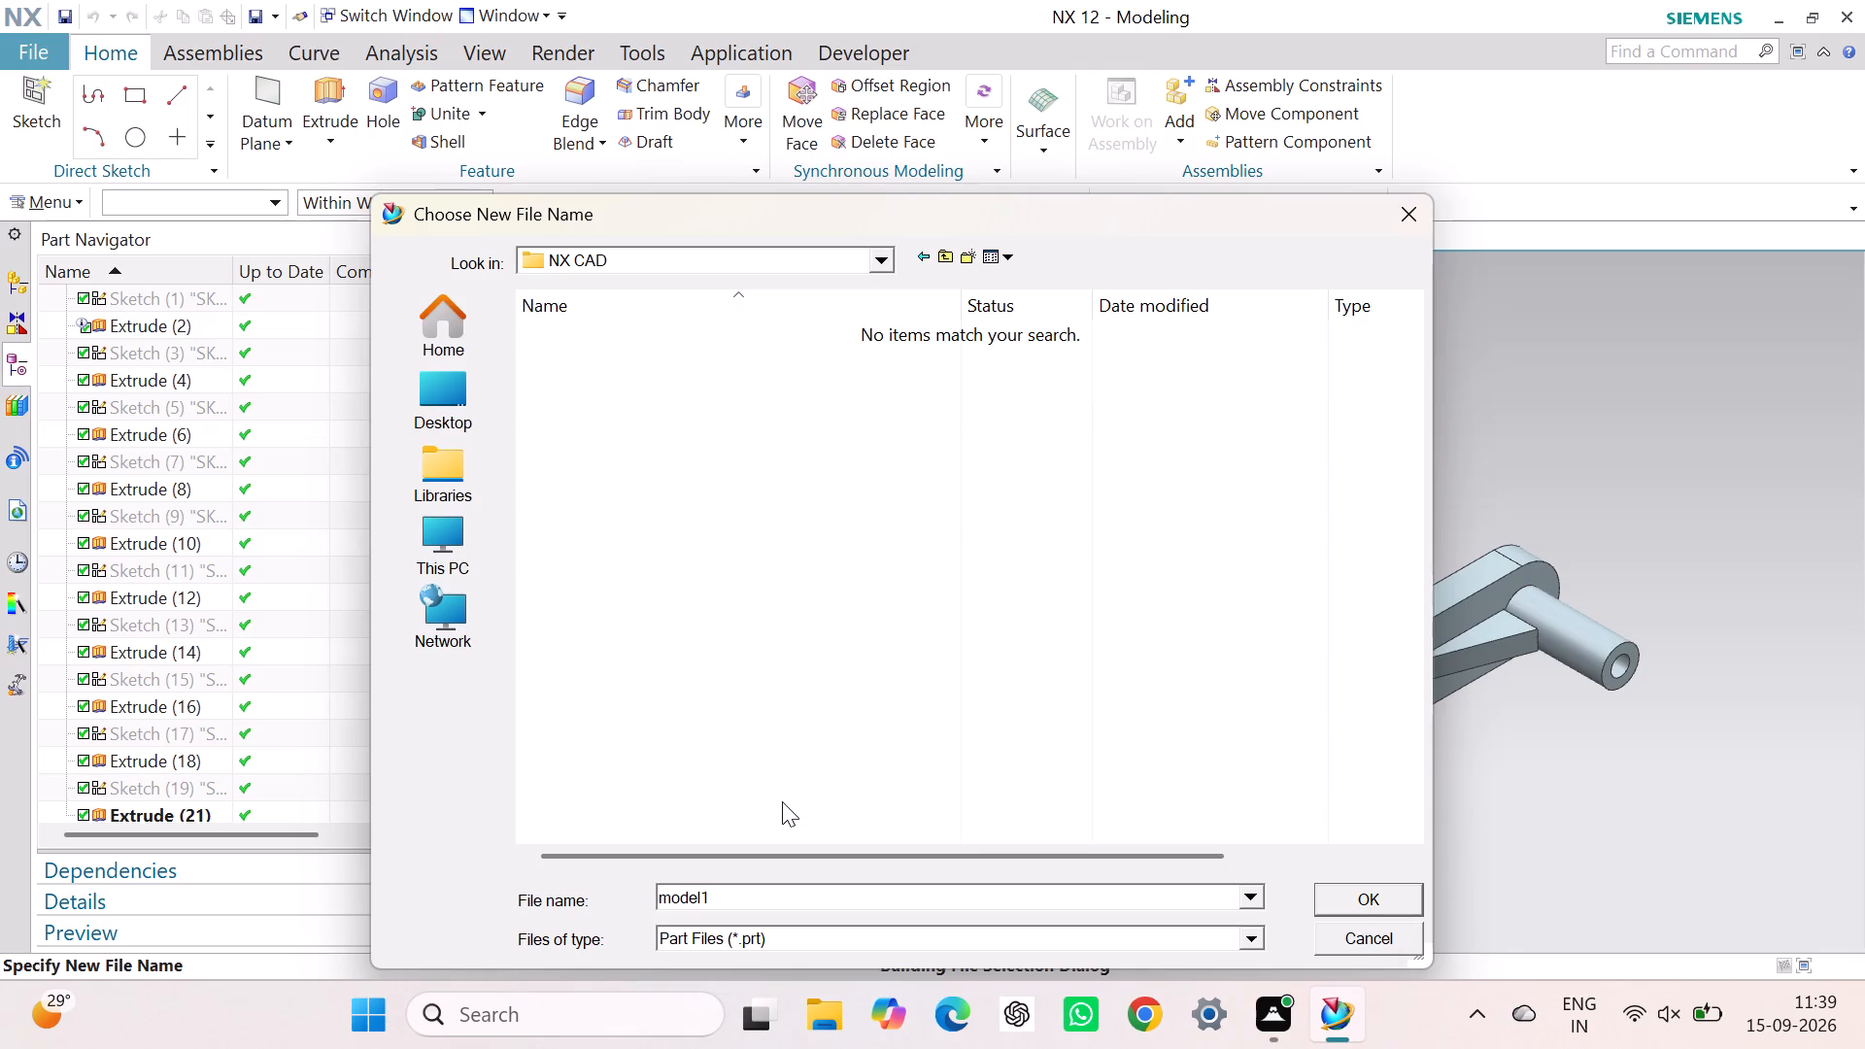
double_click(801, 904)
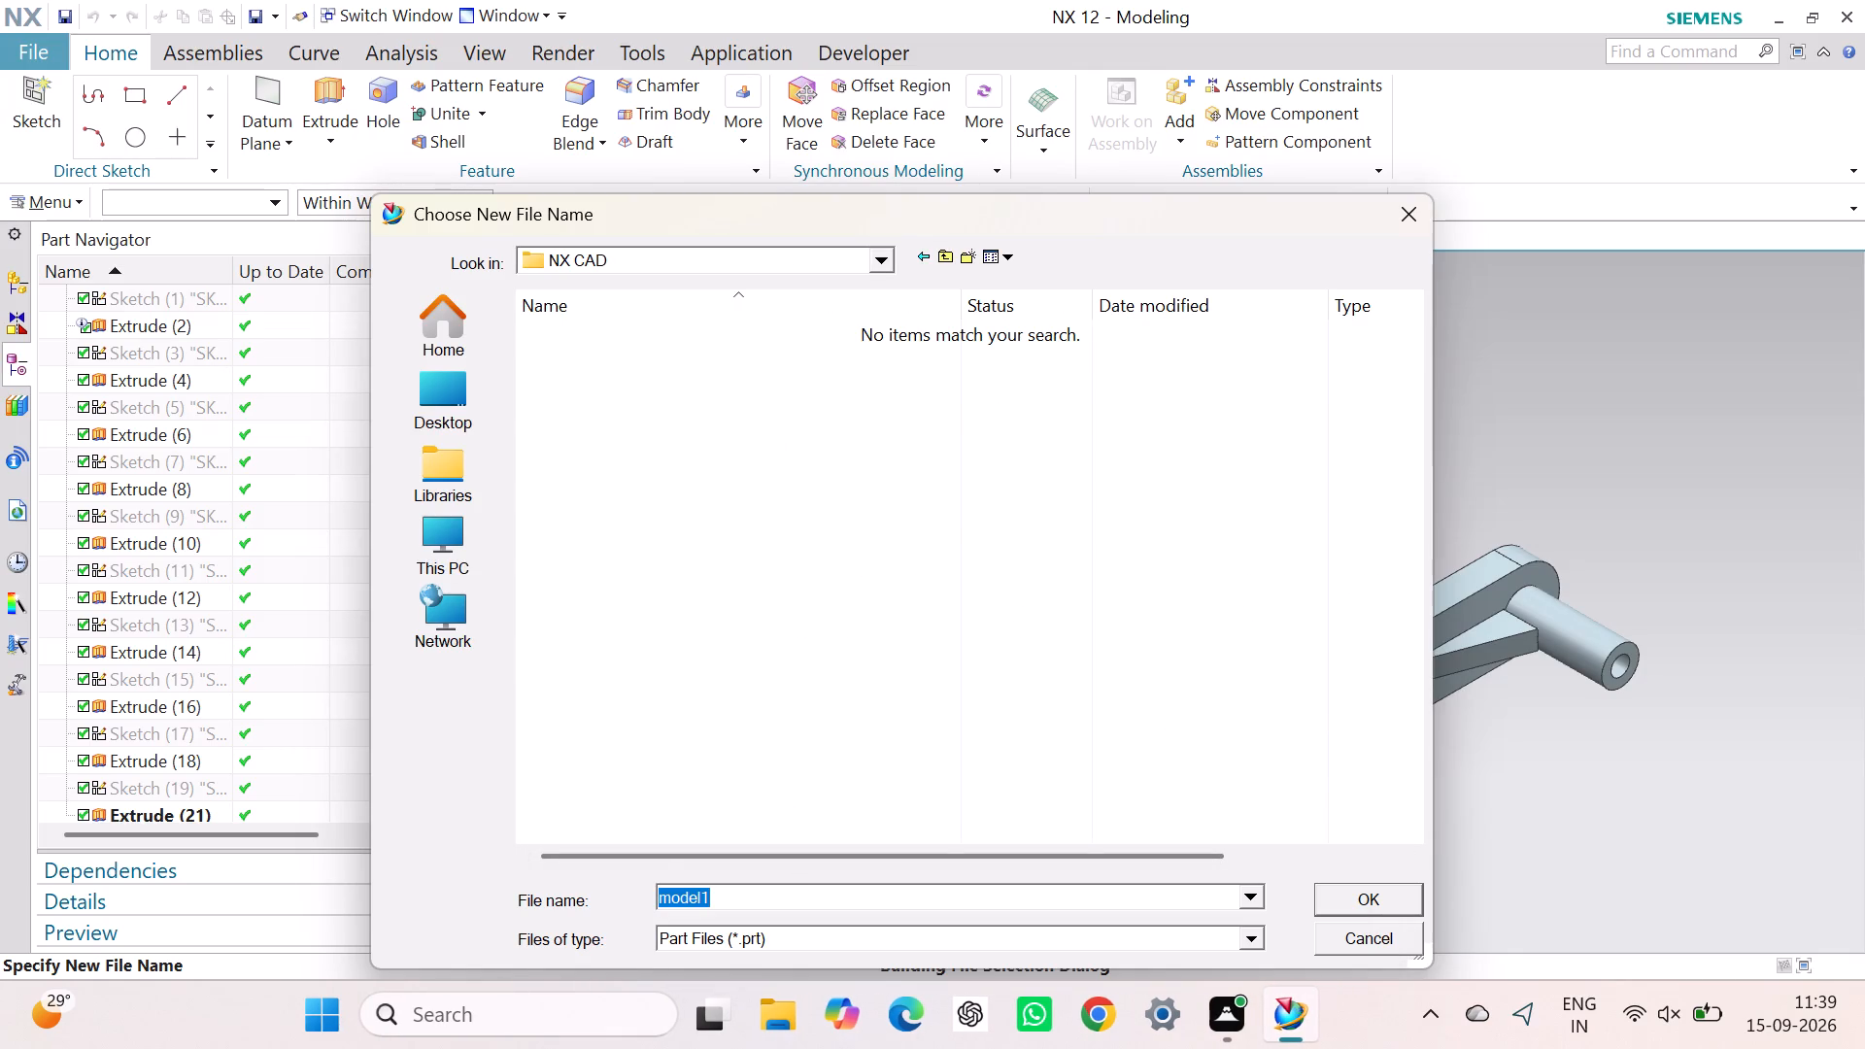
type("mounting bt")
key("BackSpace")
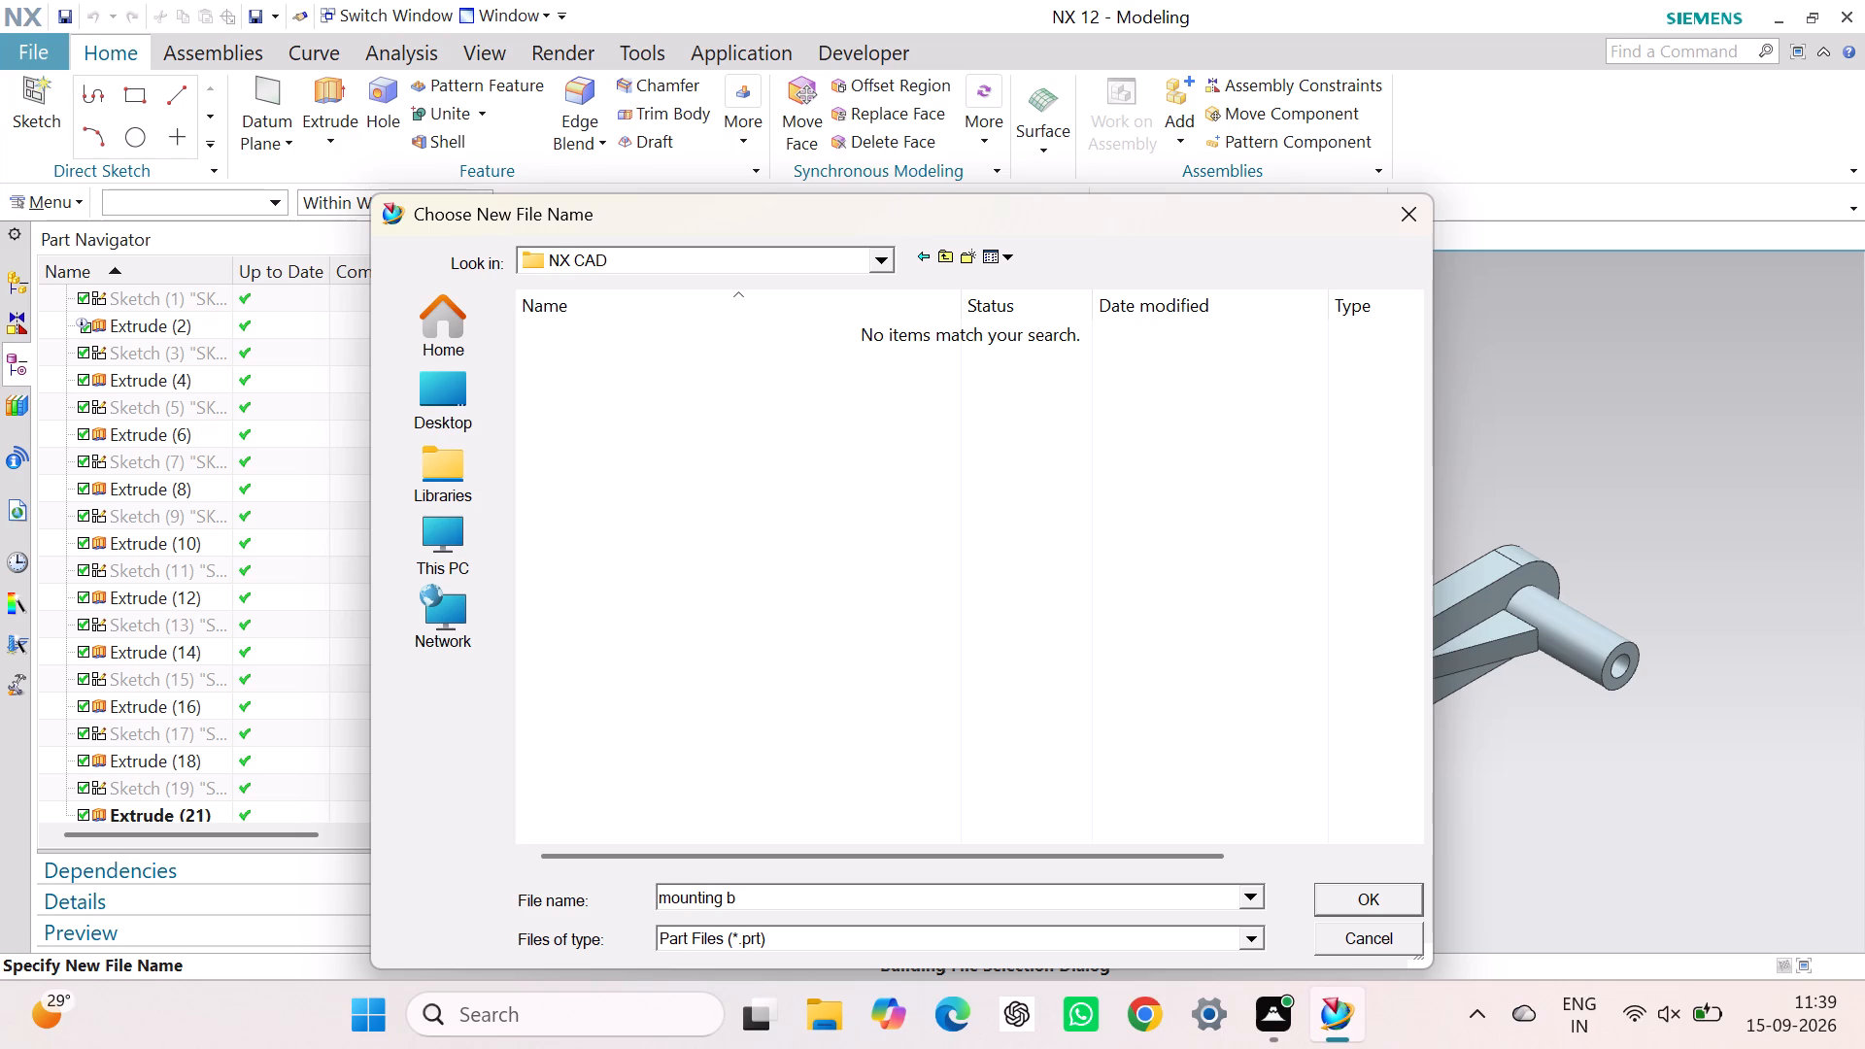
type("racl")
key("BackSpace")
type("ket")
left_click(1369, 884)
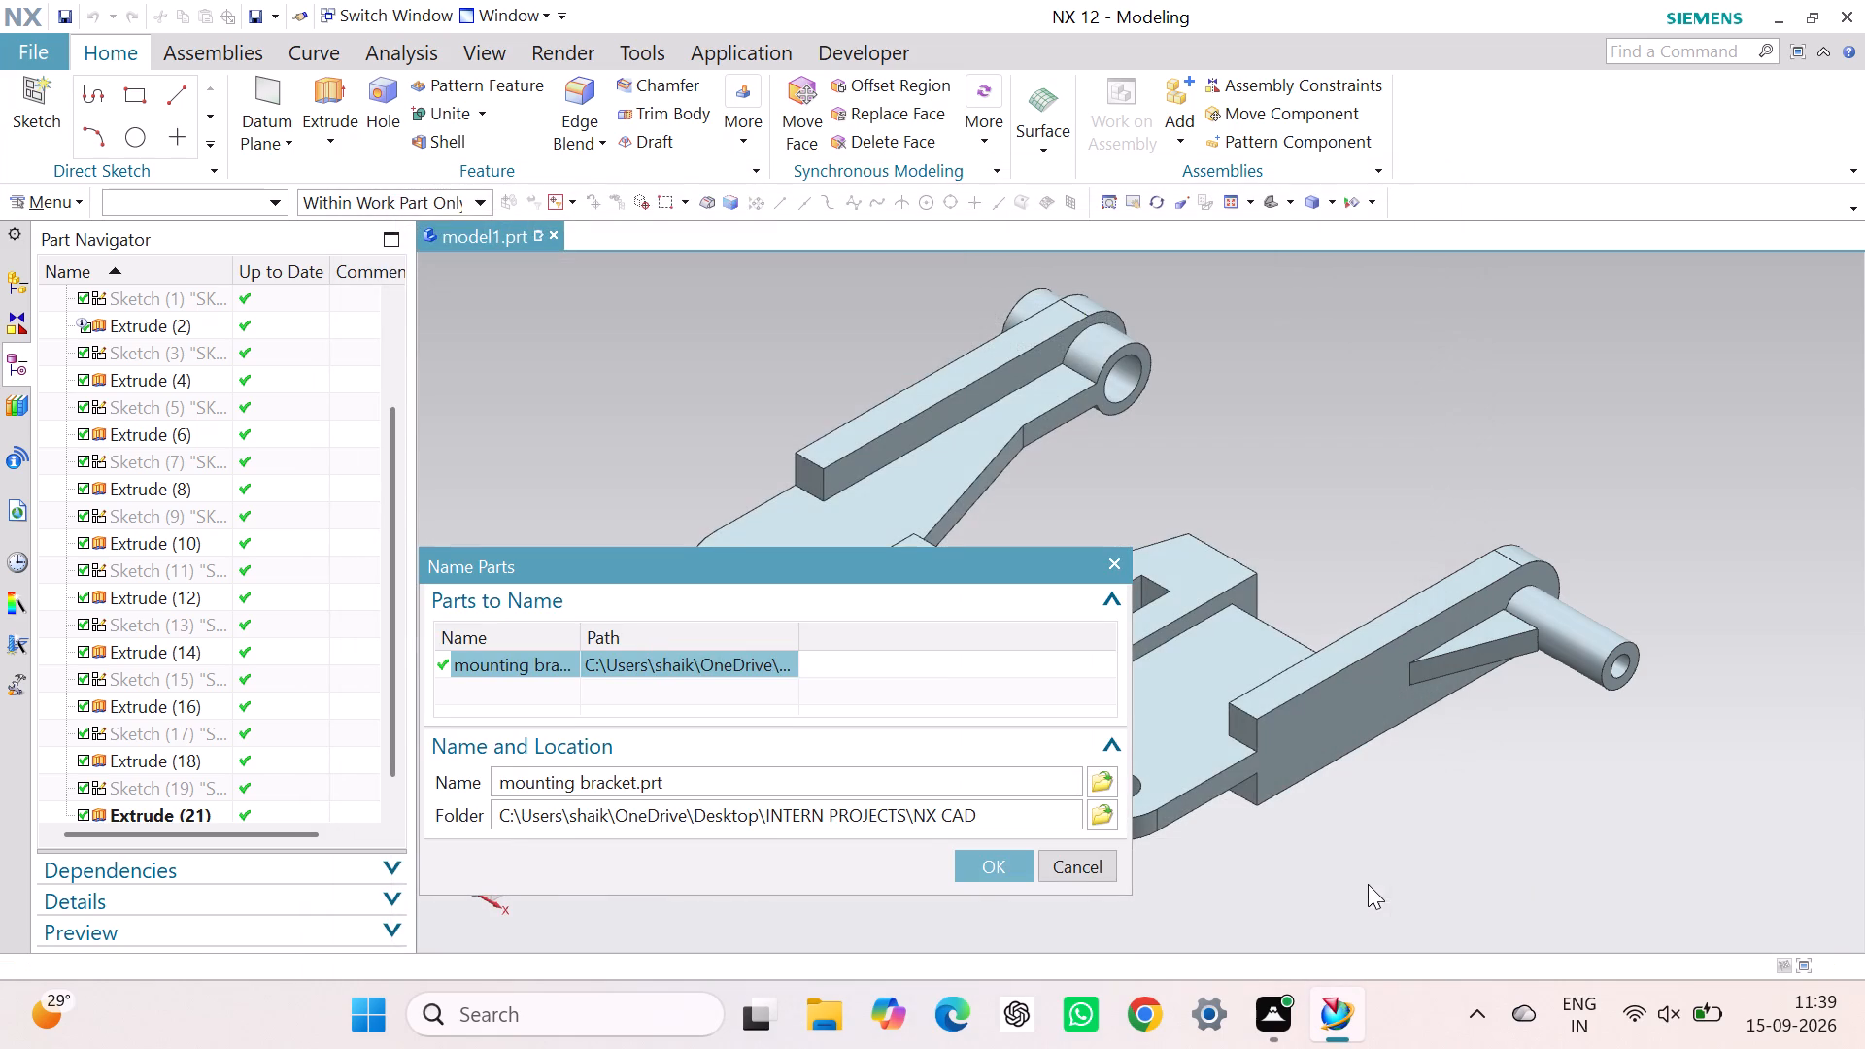
left_click(976, 879)
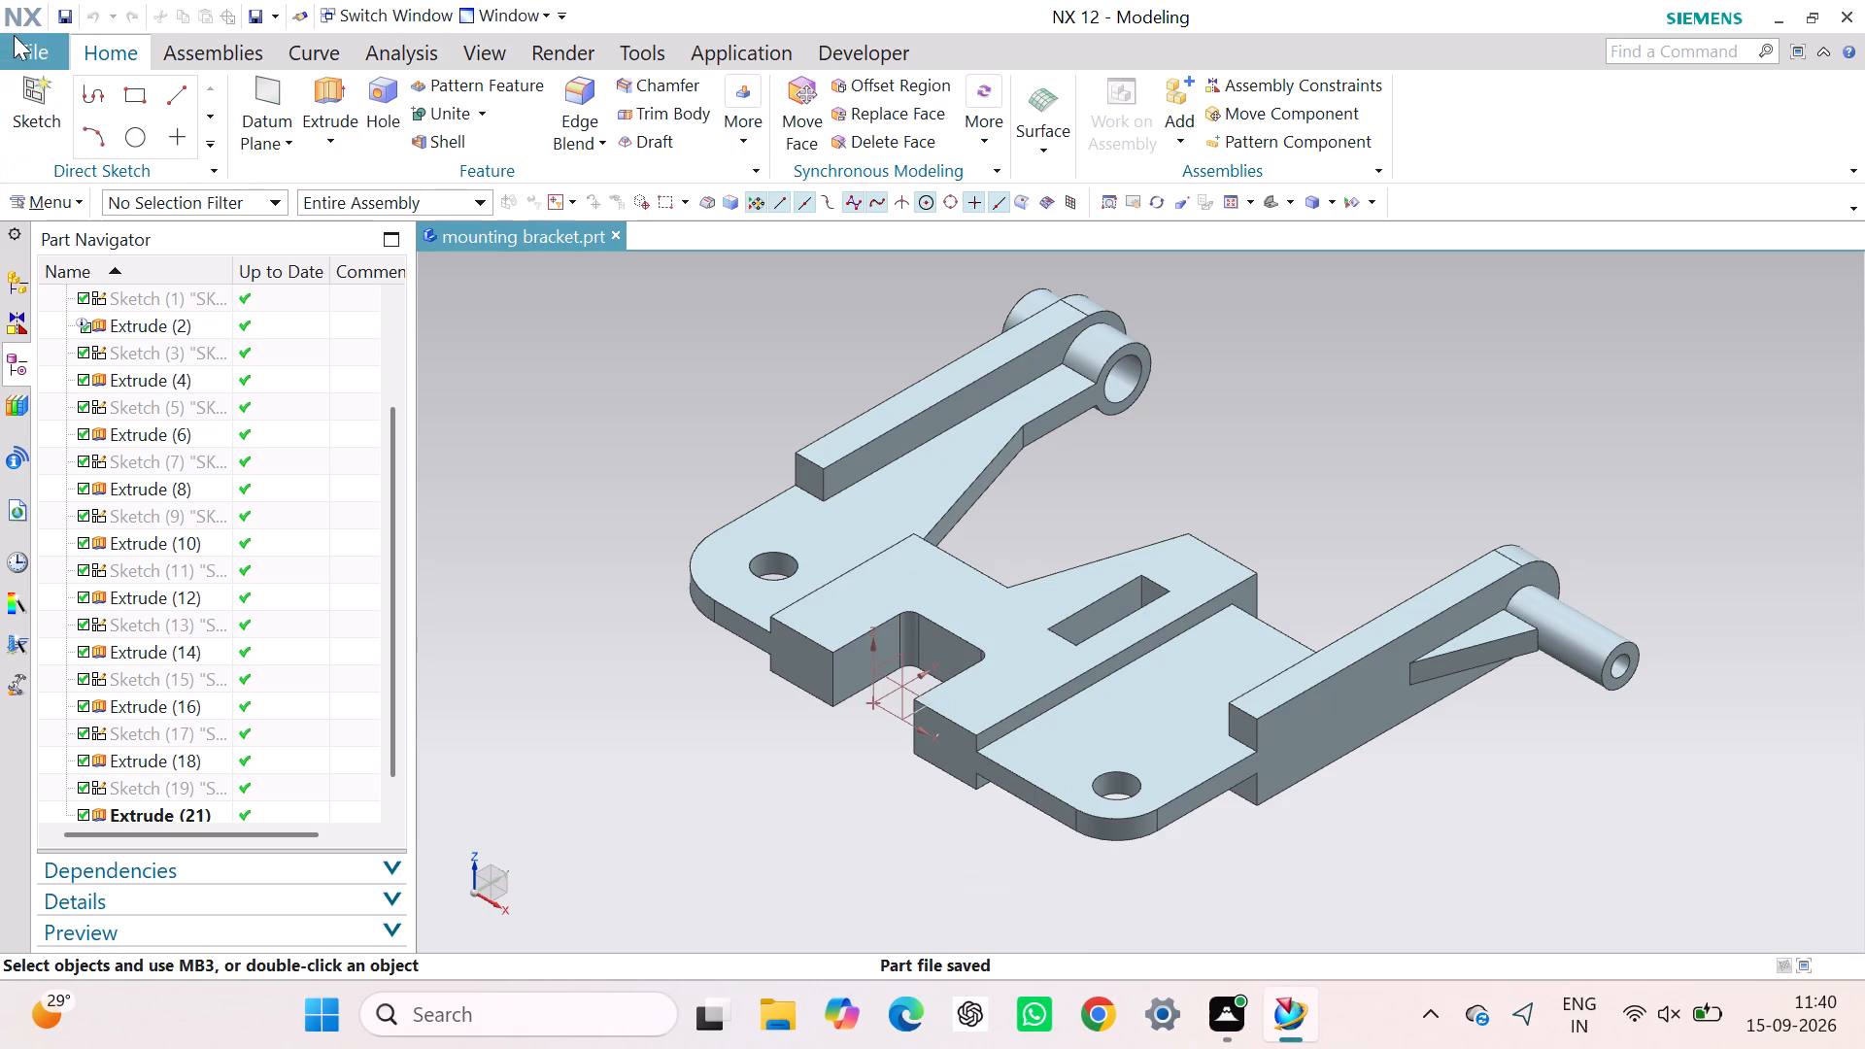
Create a new A3-size drawing in millimetres that references the existing mounting bracket part.
left_click(46, 52)
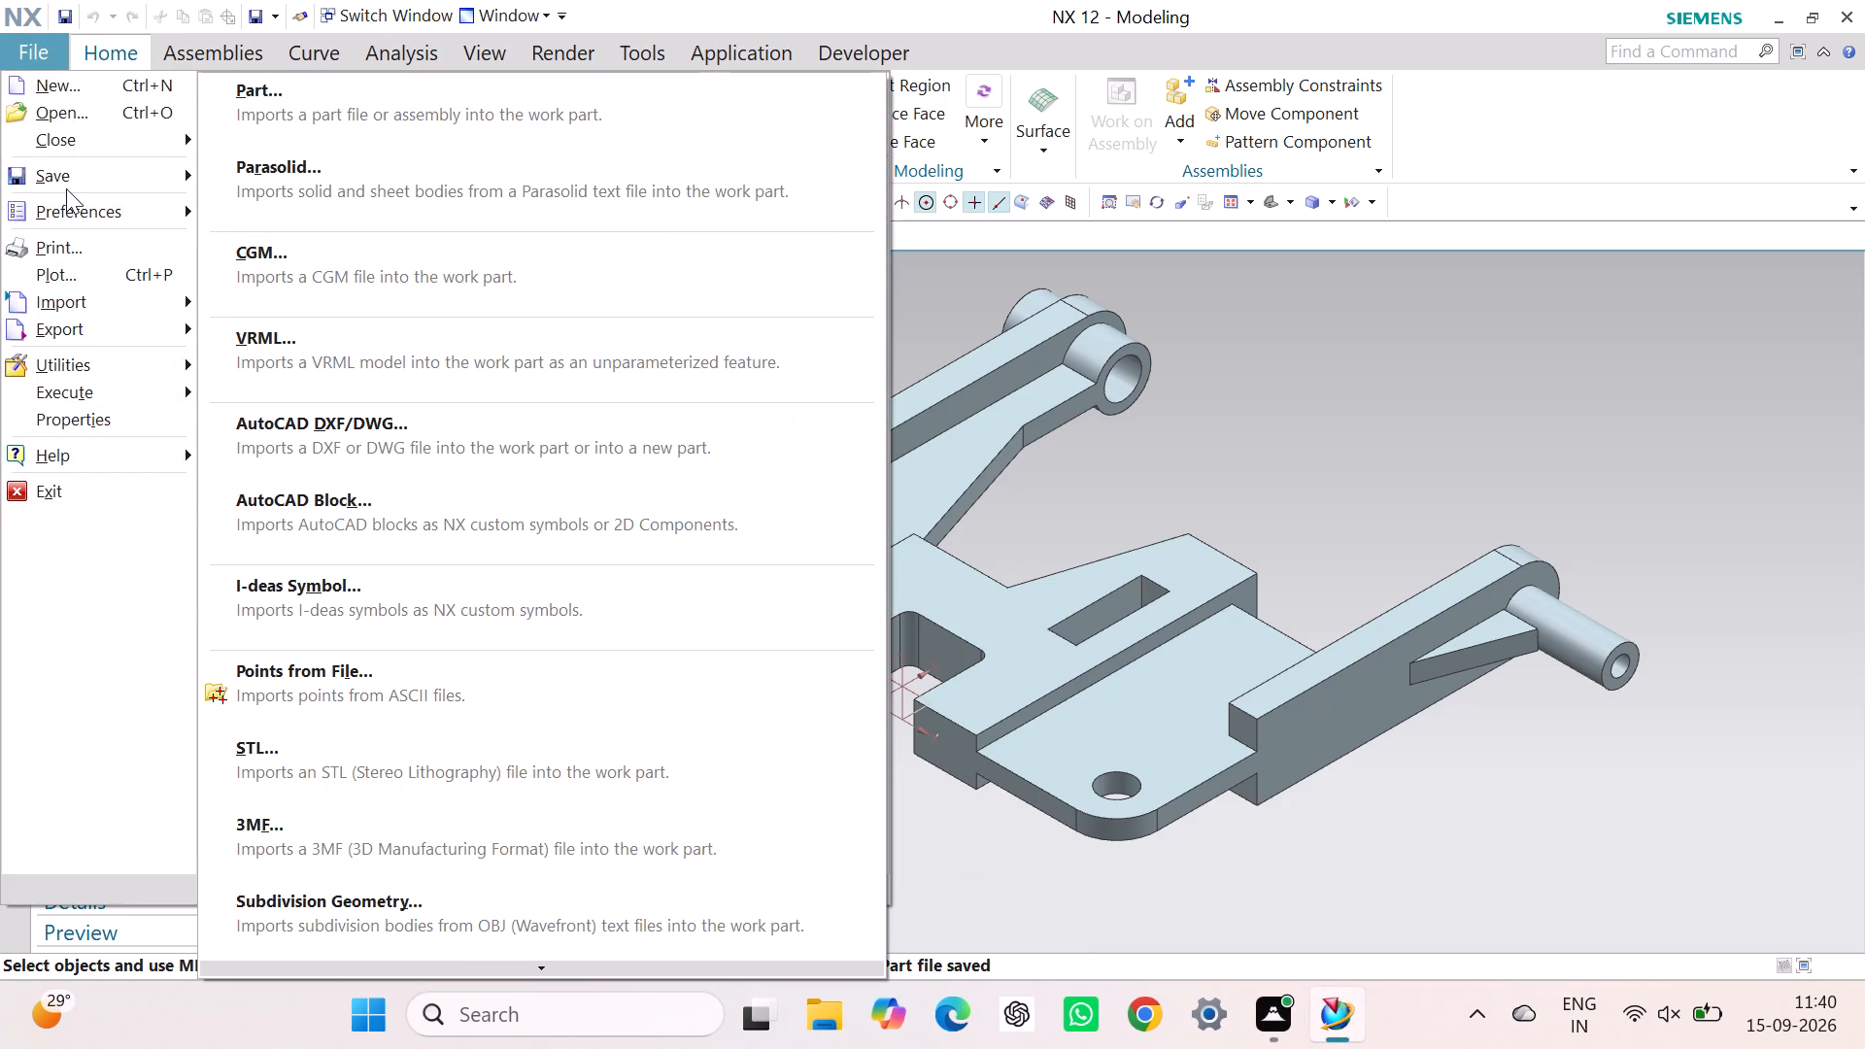
left_click(66, 97)
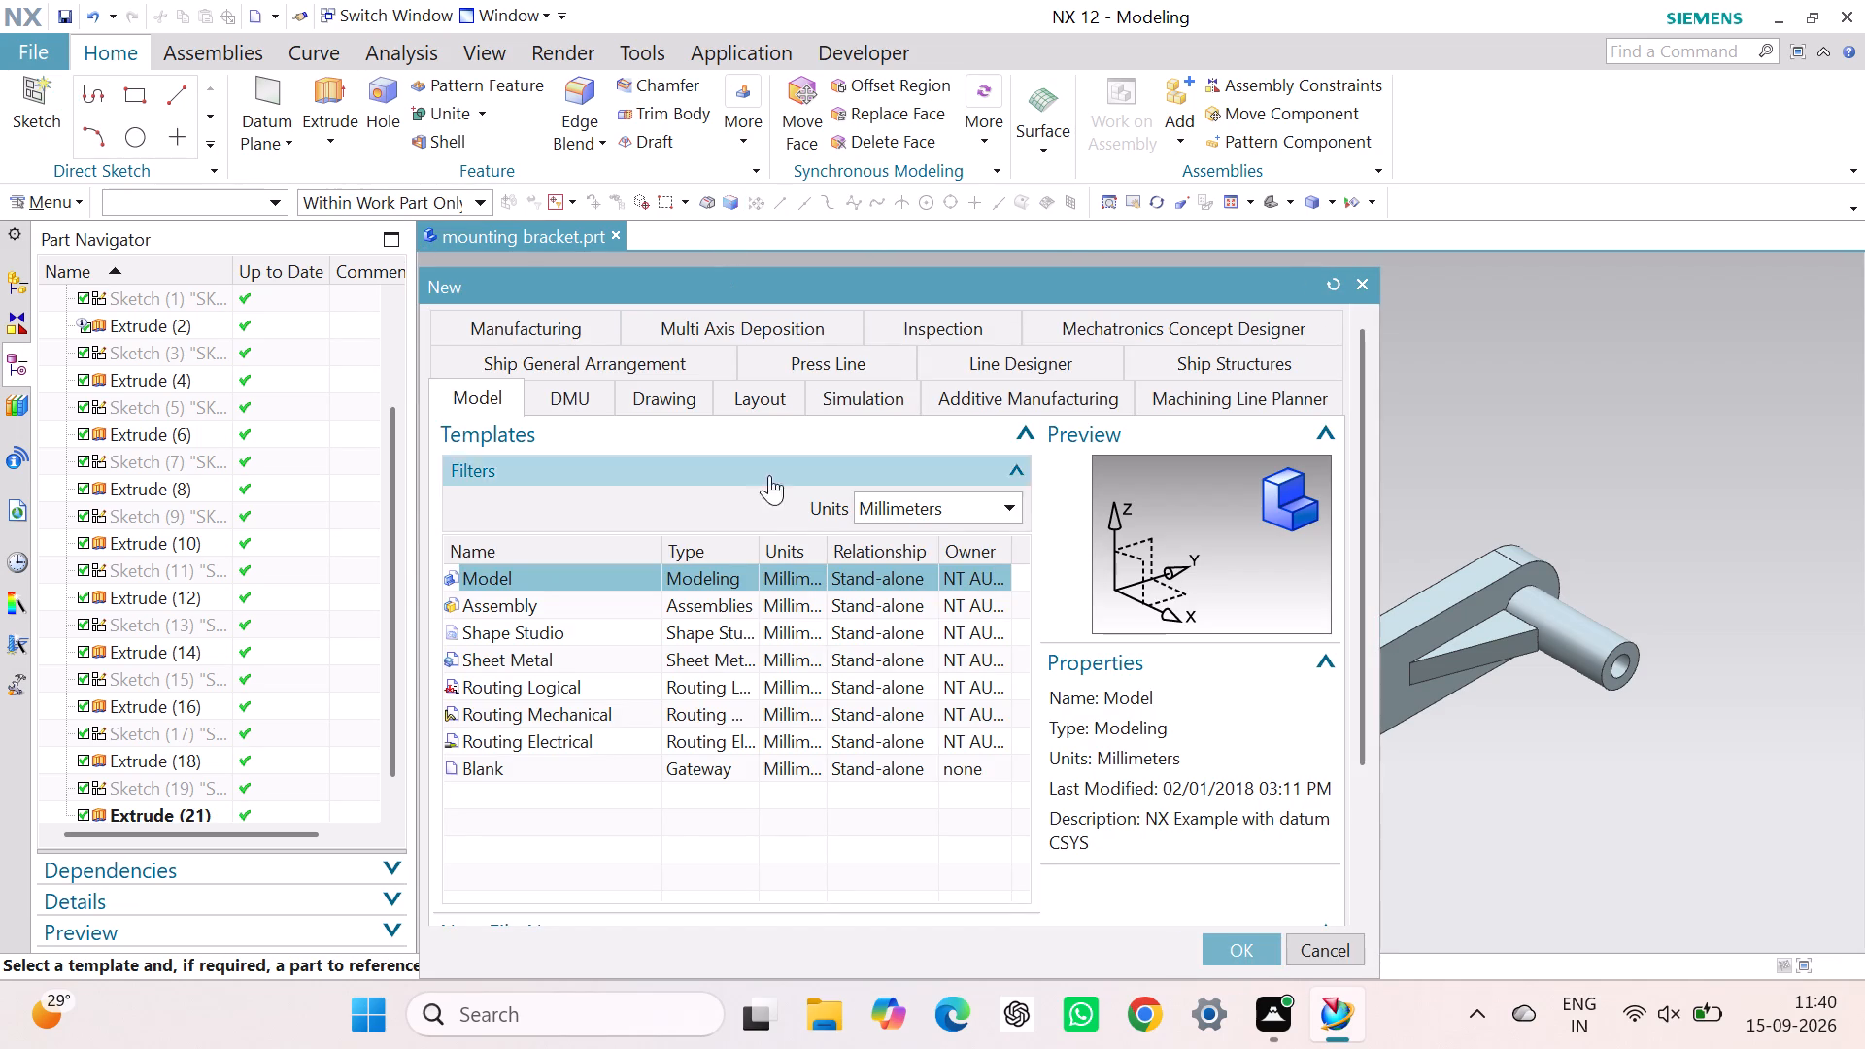
left_click(660, 403)
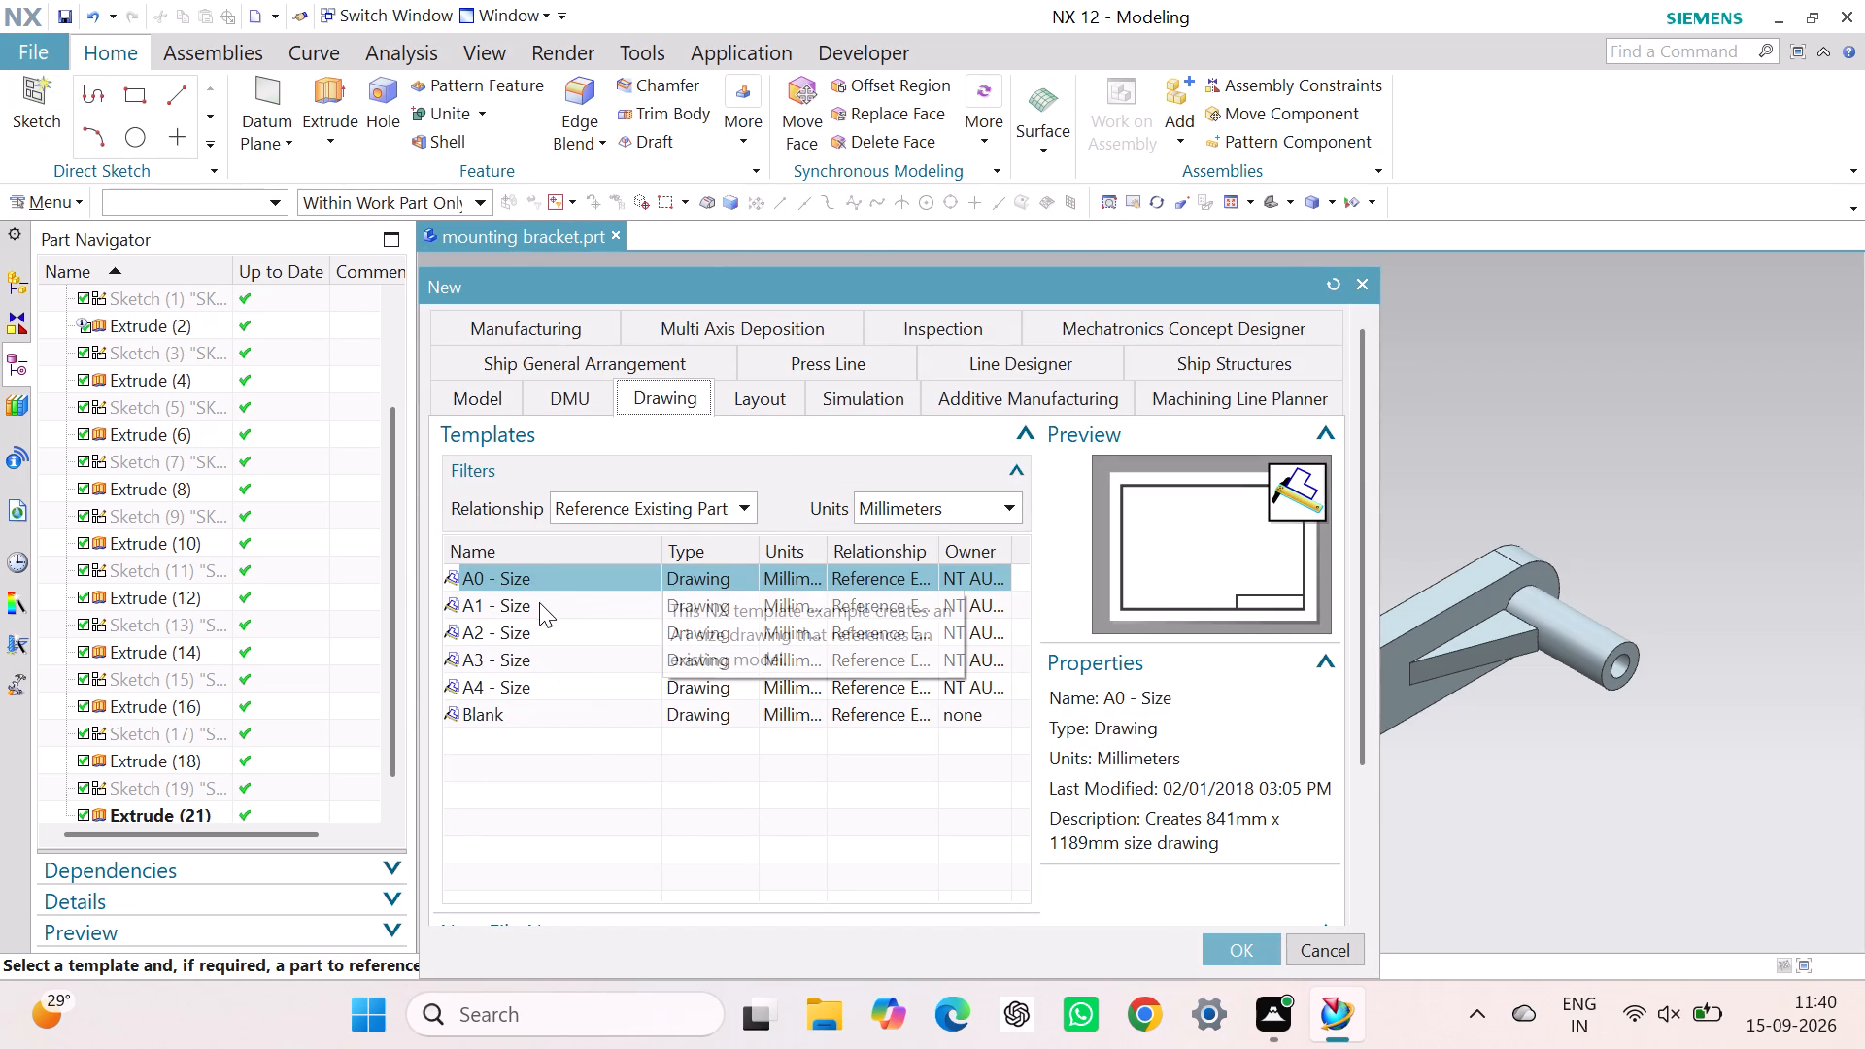
left_click(537, 657)
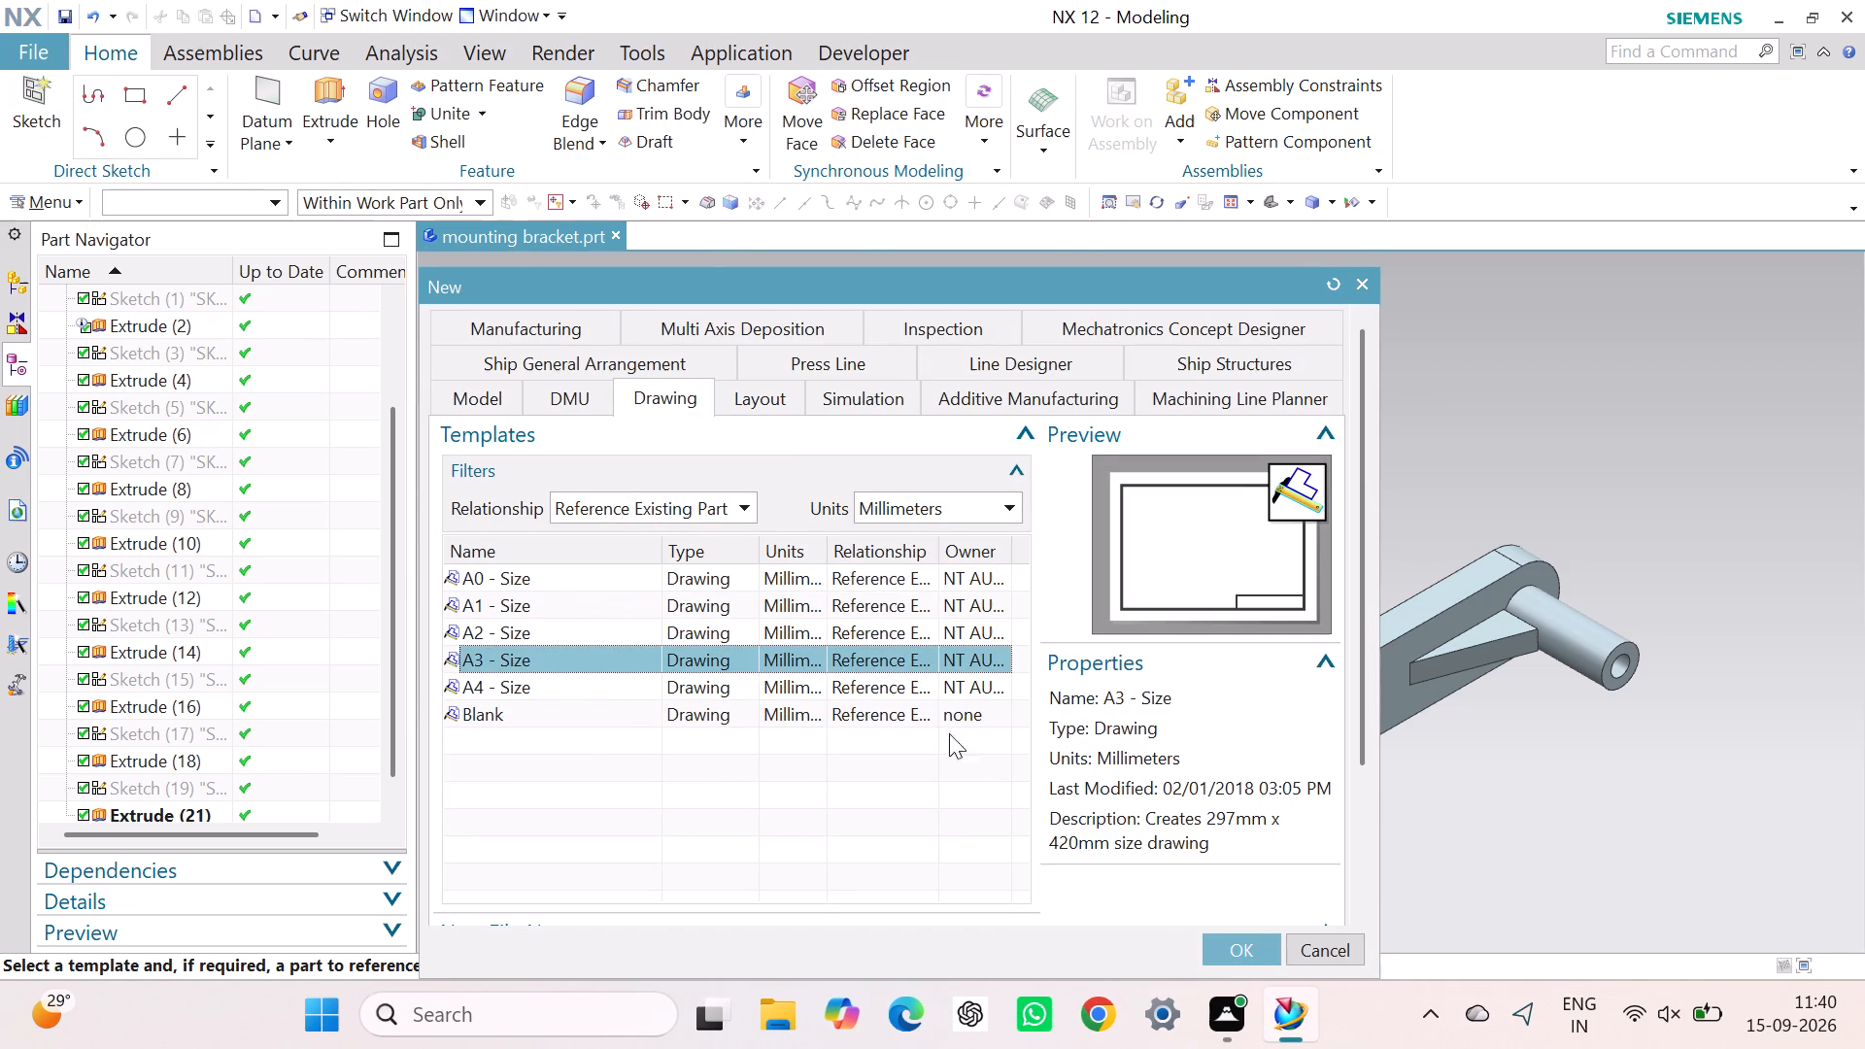
left_click(1201, 947)
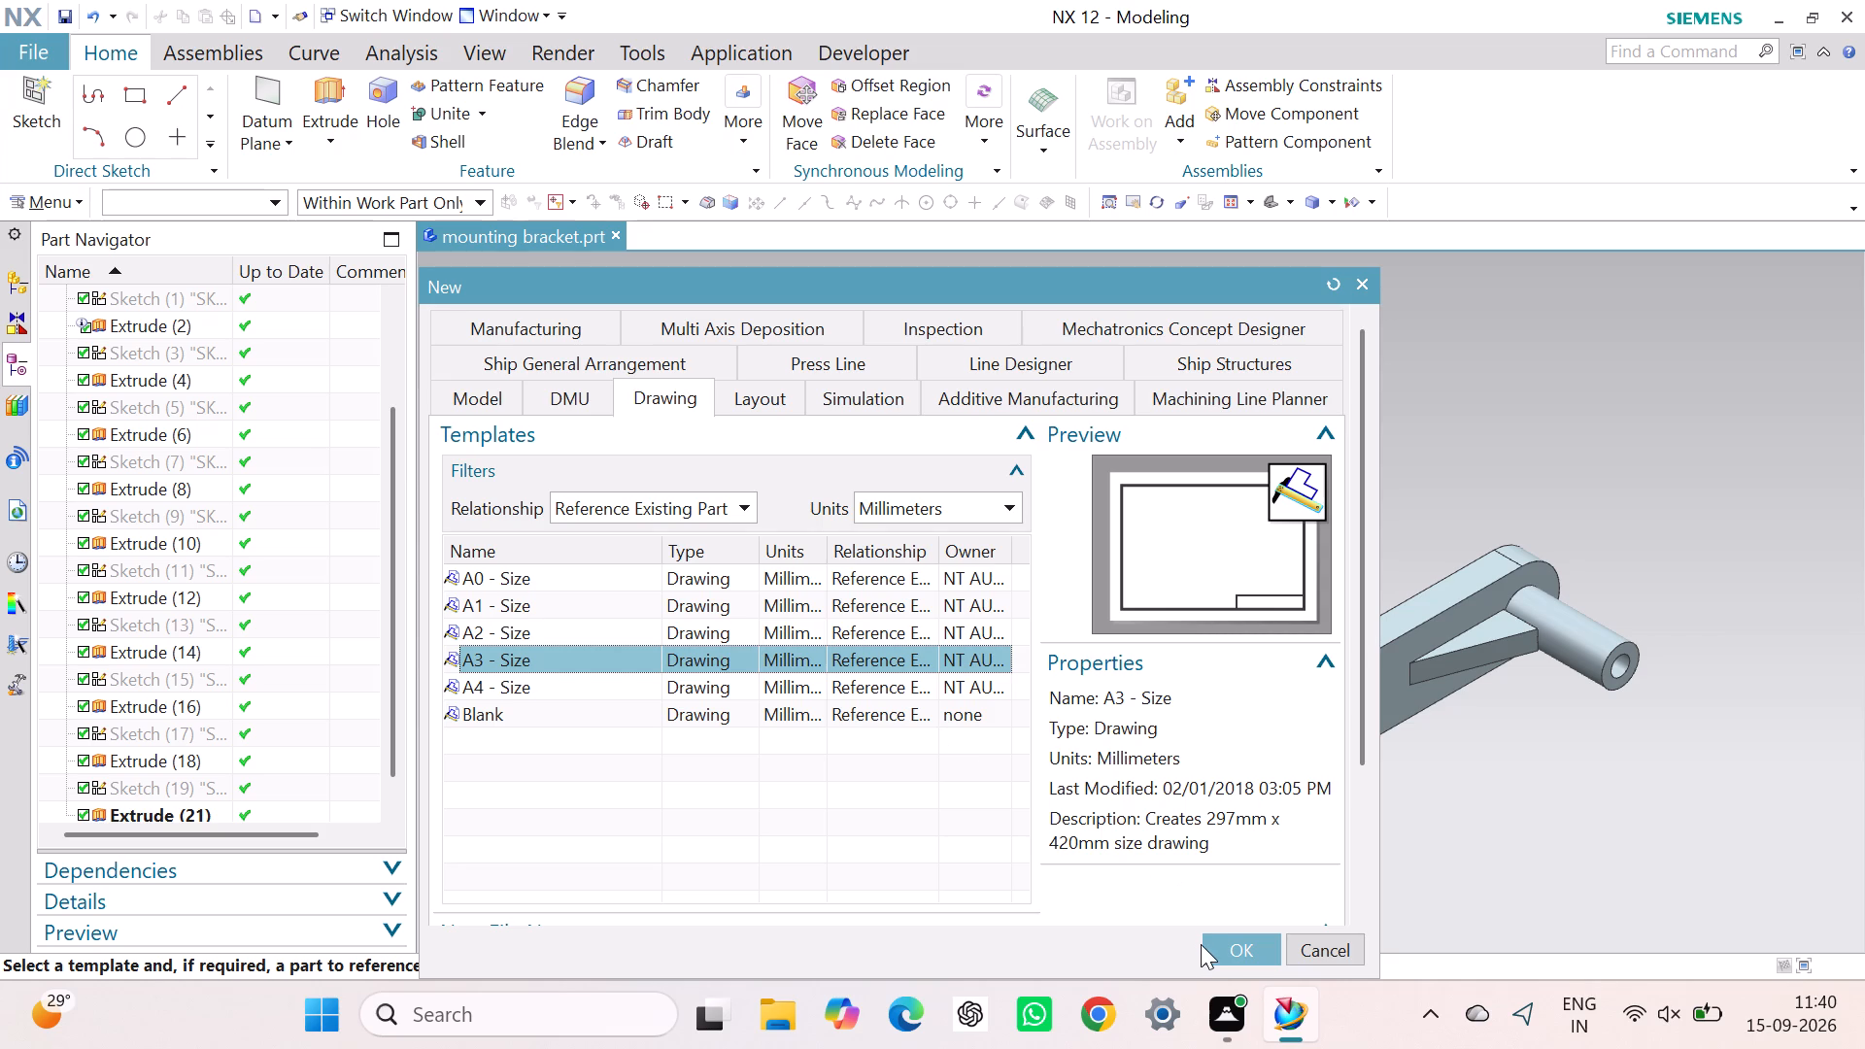
left_click(1195, 947)
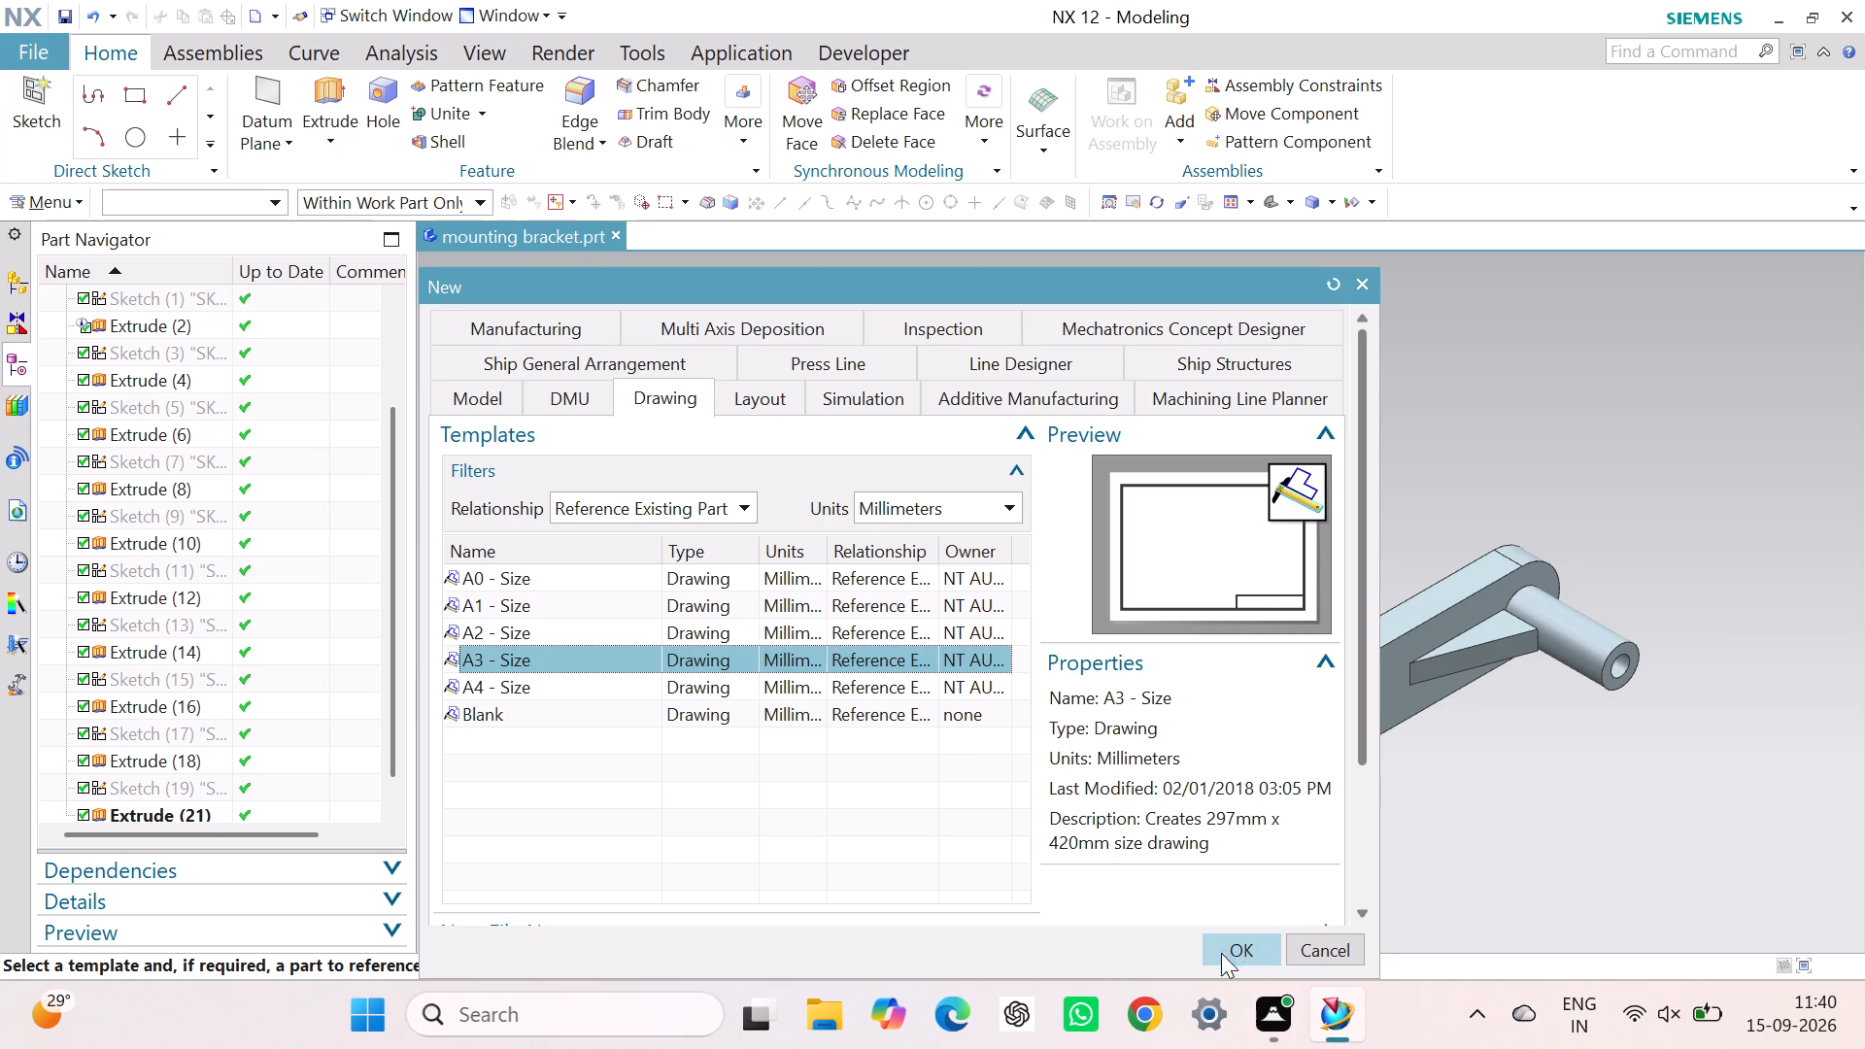
left_click(1243, 945)
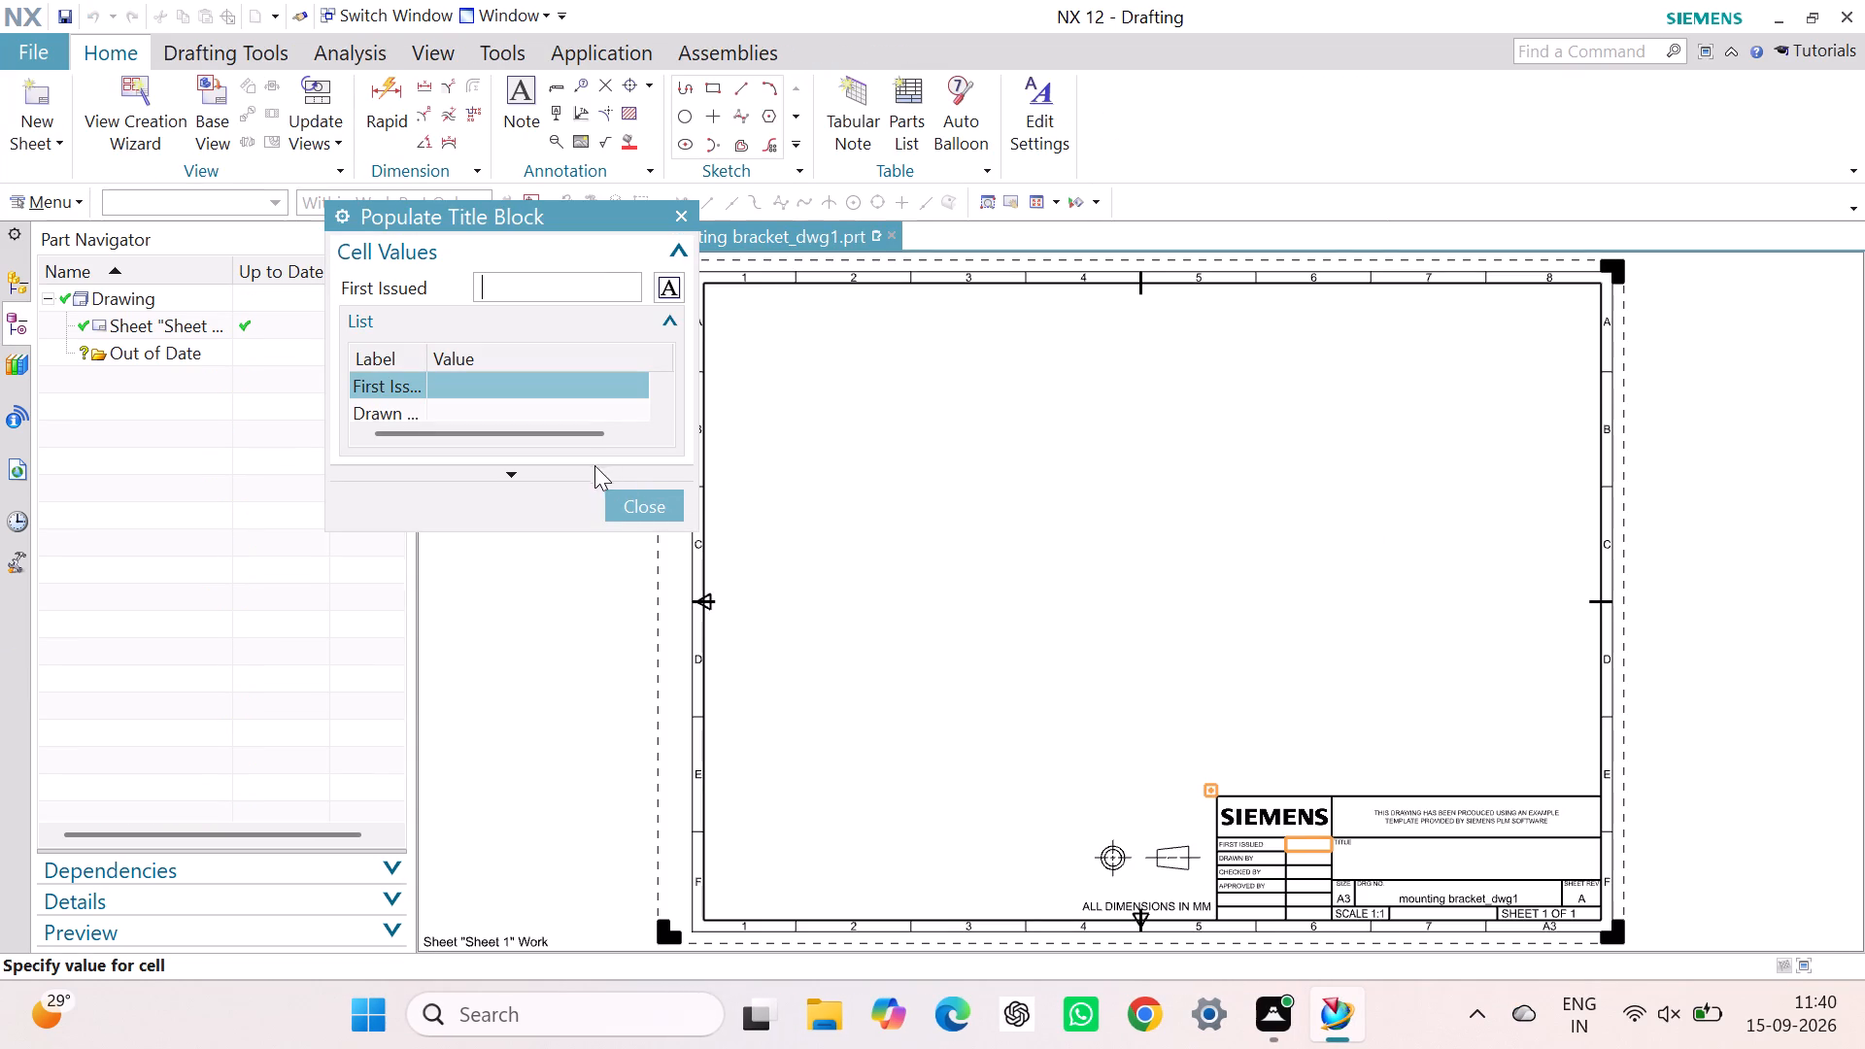
Fill in the title block's First Issued cell with the issuer's name and dismiss the View Creation Wizard.
key("s")
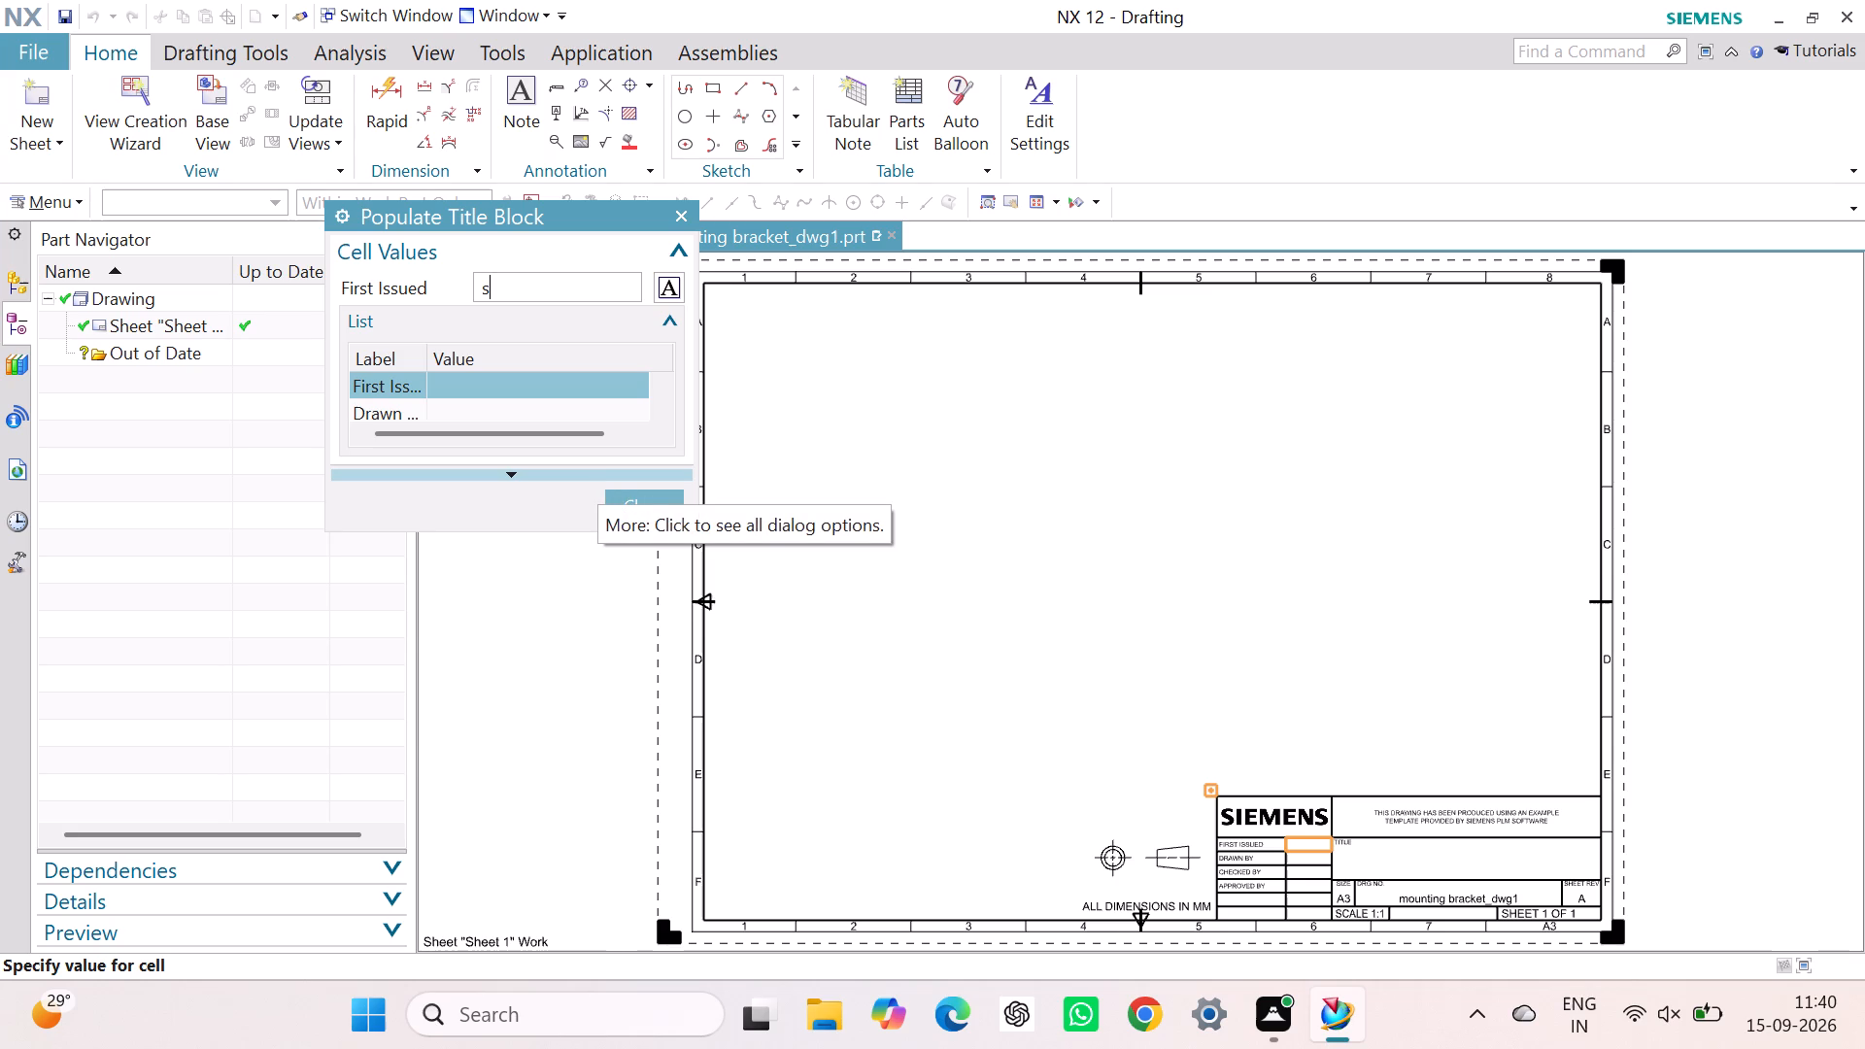
key("BackSpace")
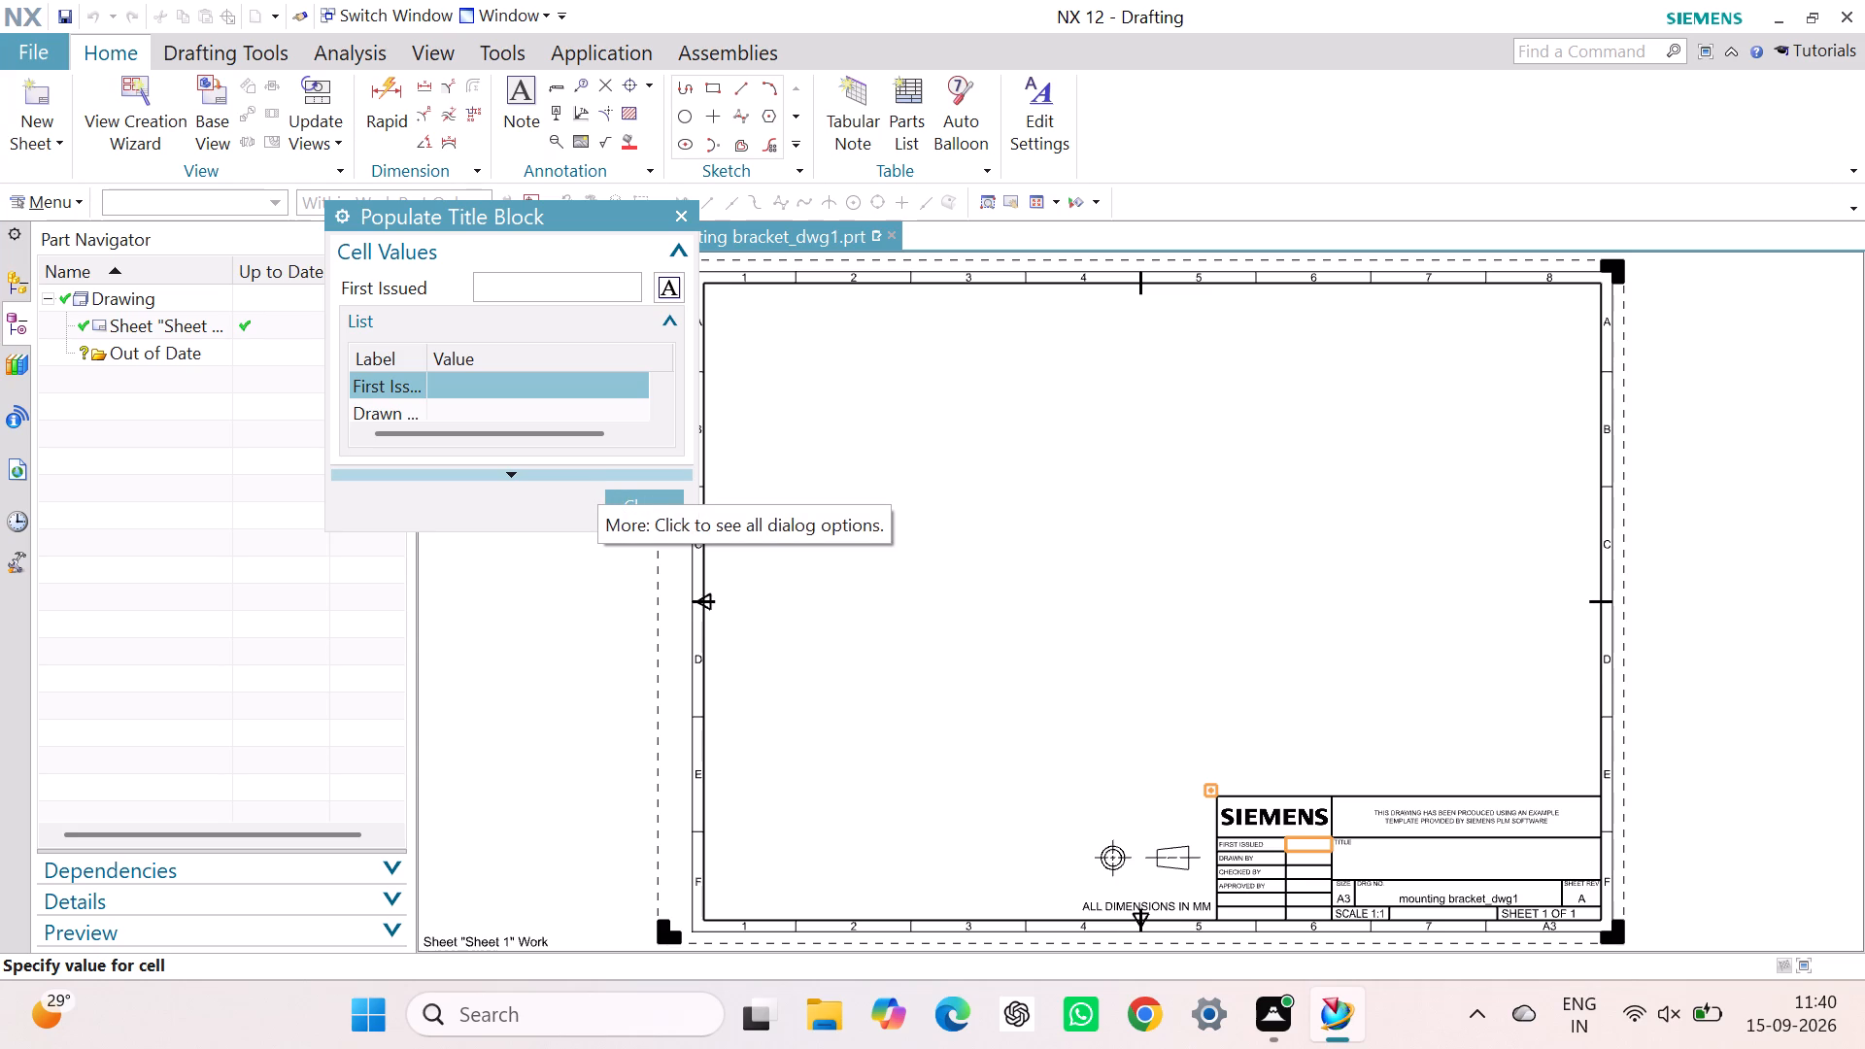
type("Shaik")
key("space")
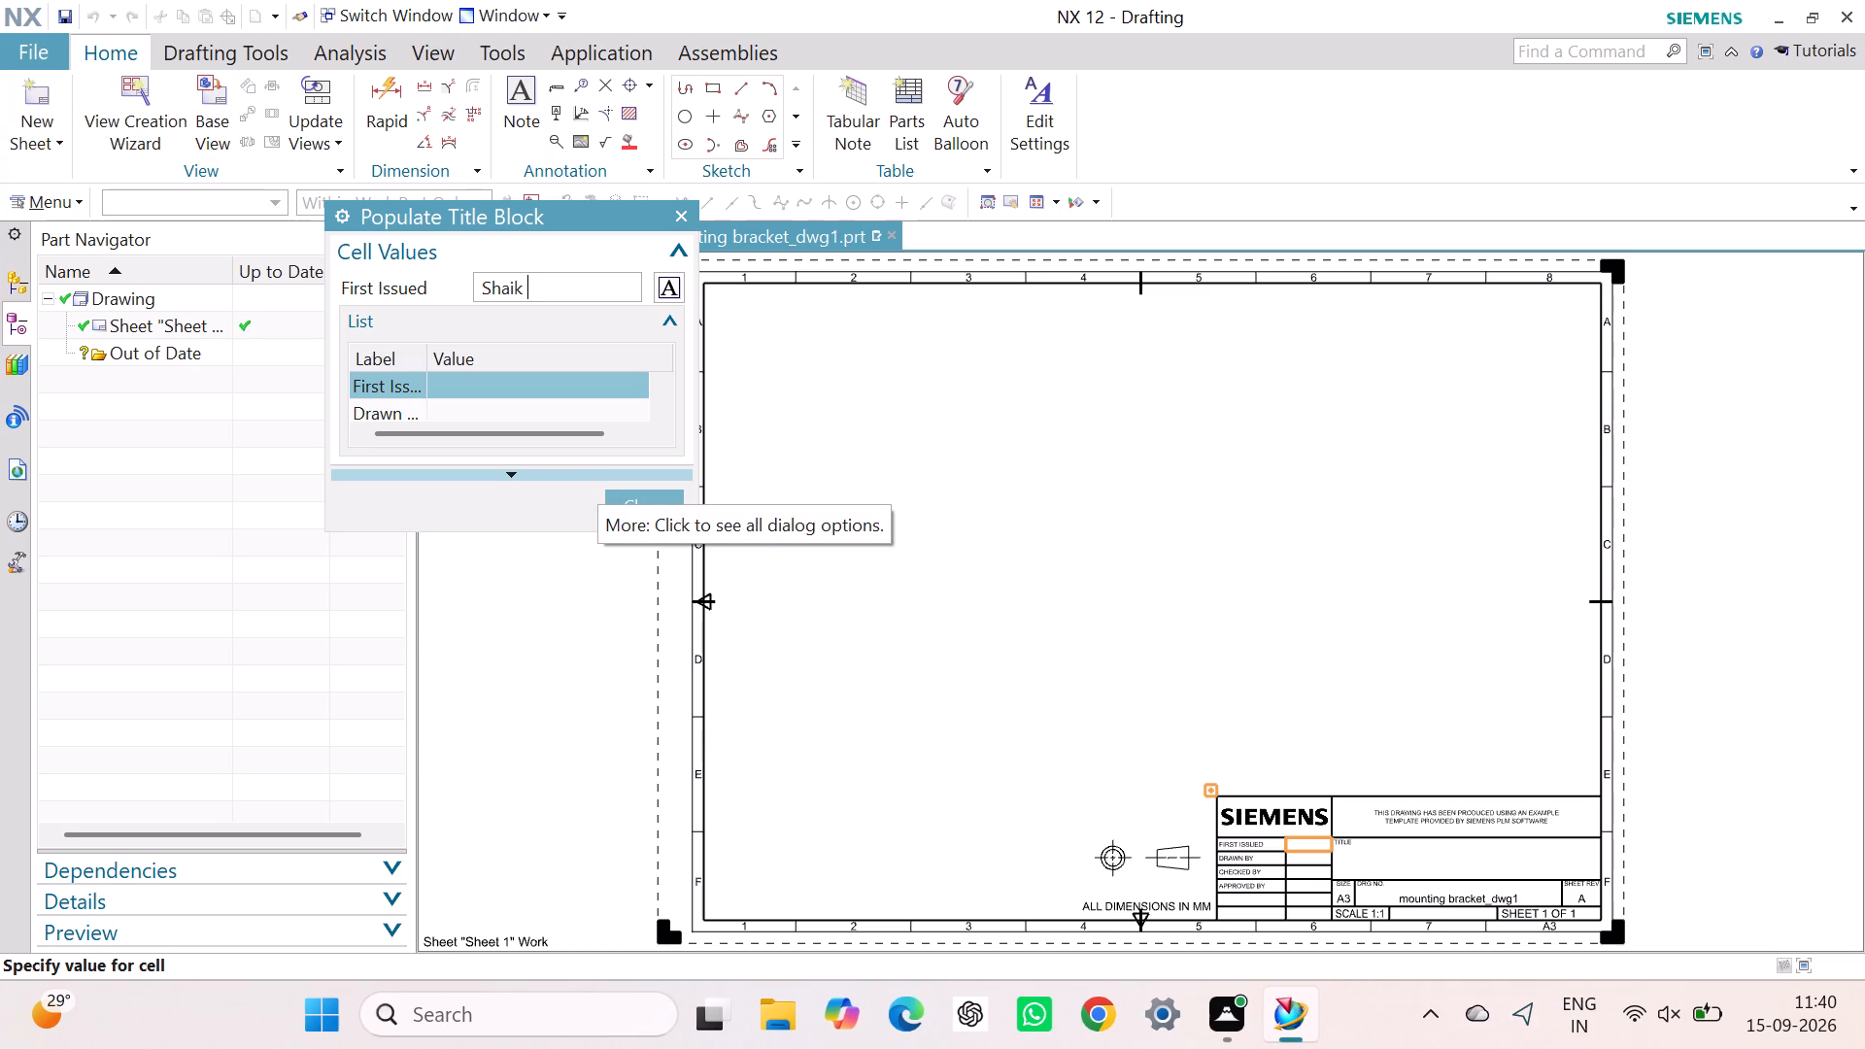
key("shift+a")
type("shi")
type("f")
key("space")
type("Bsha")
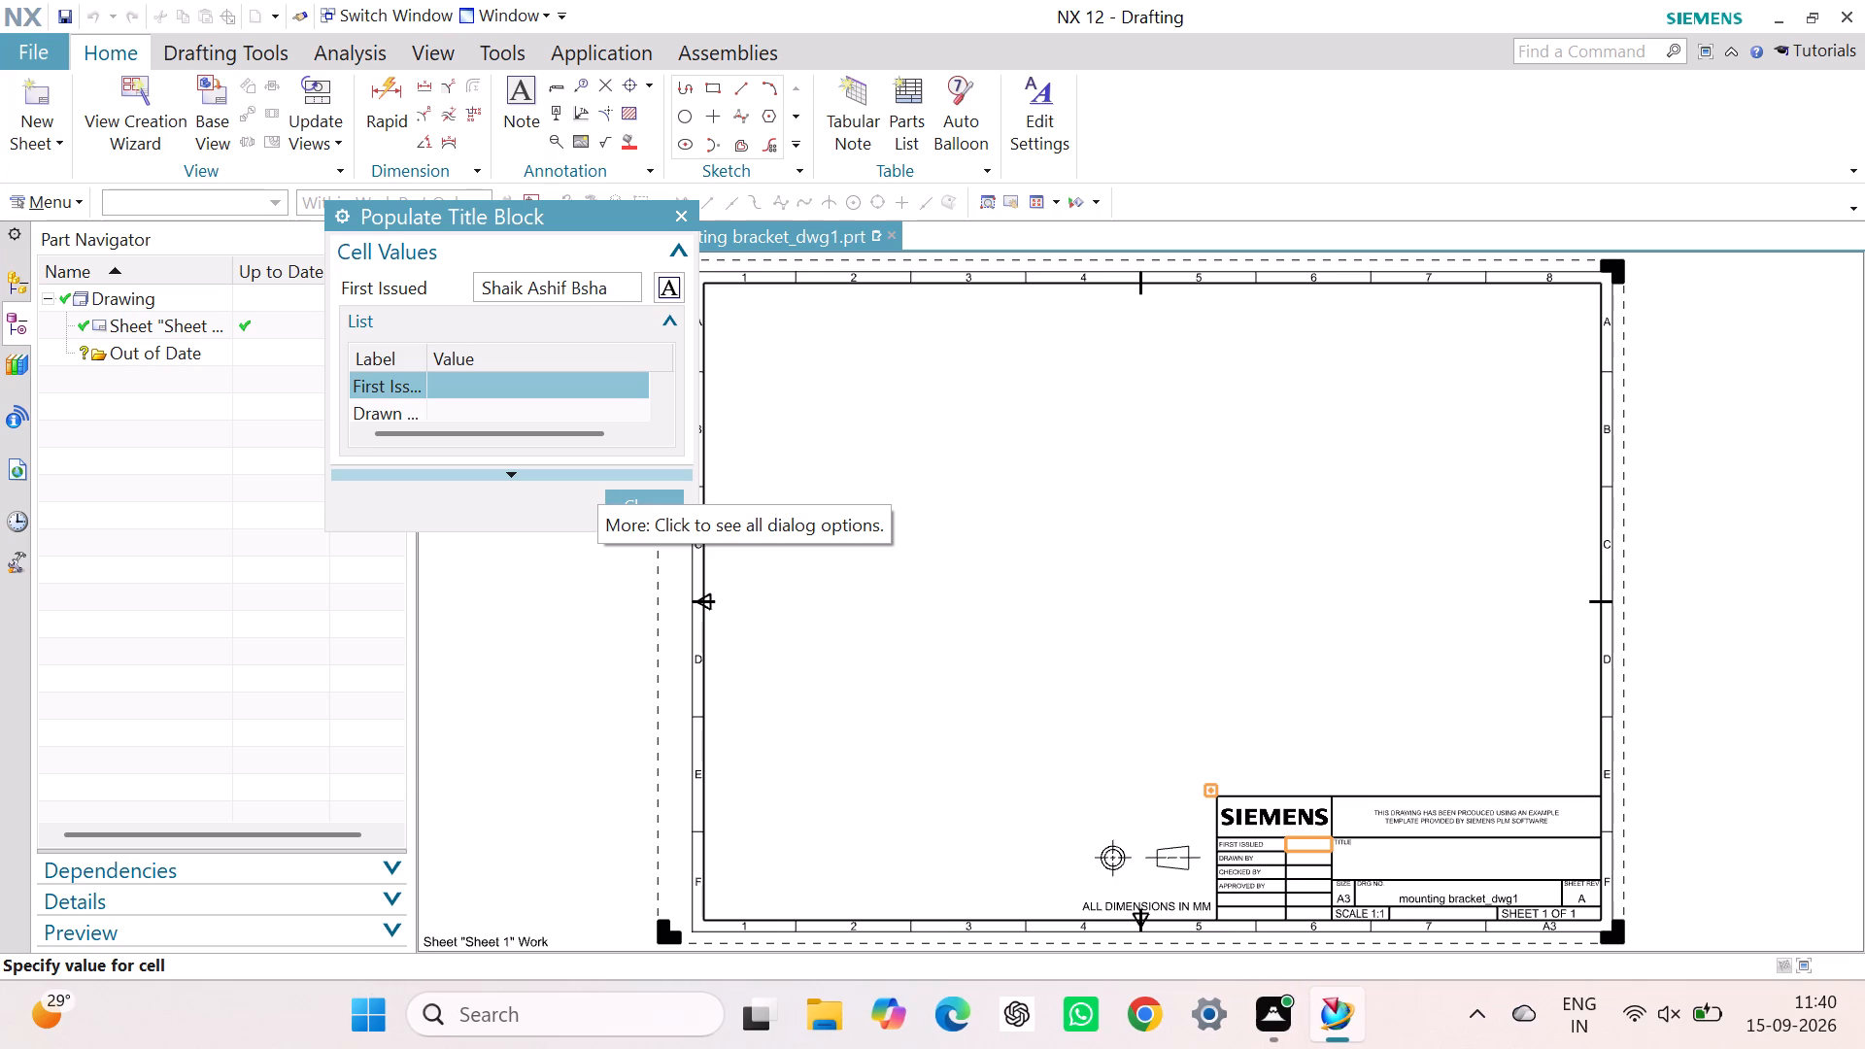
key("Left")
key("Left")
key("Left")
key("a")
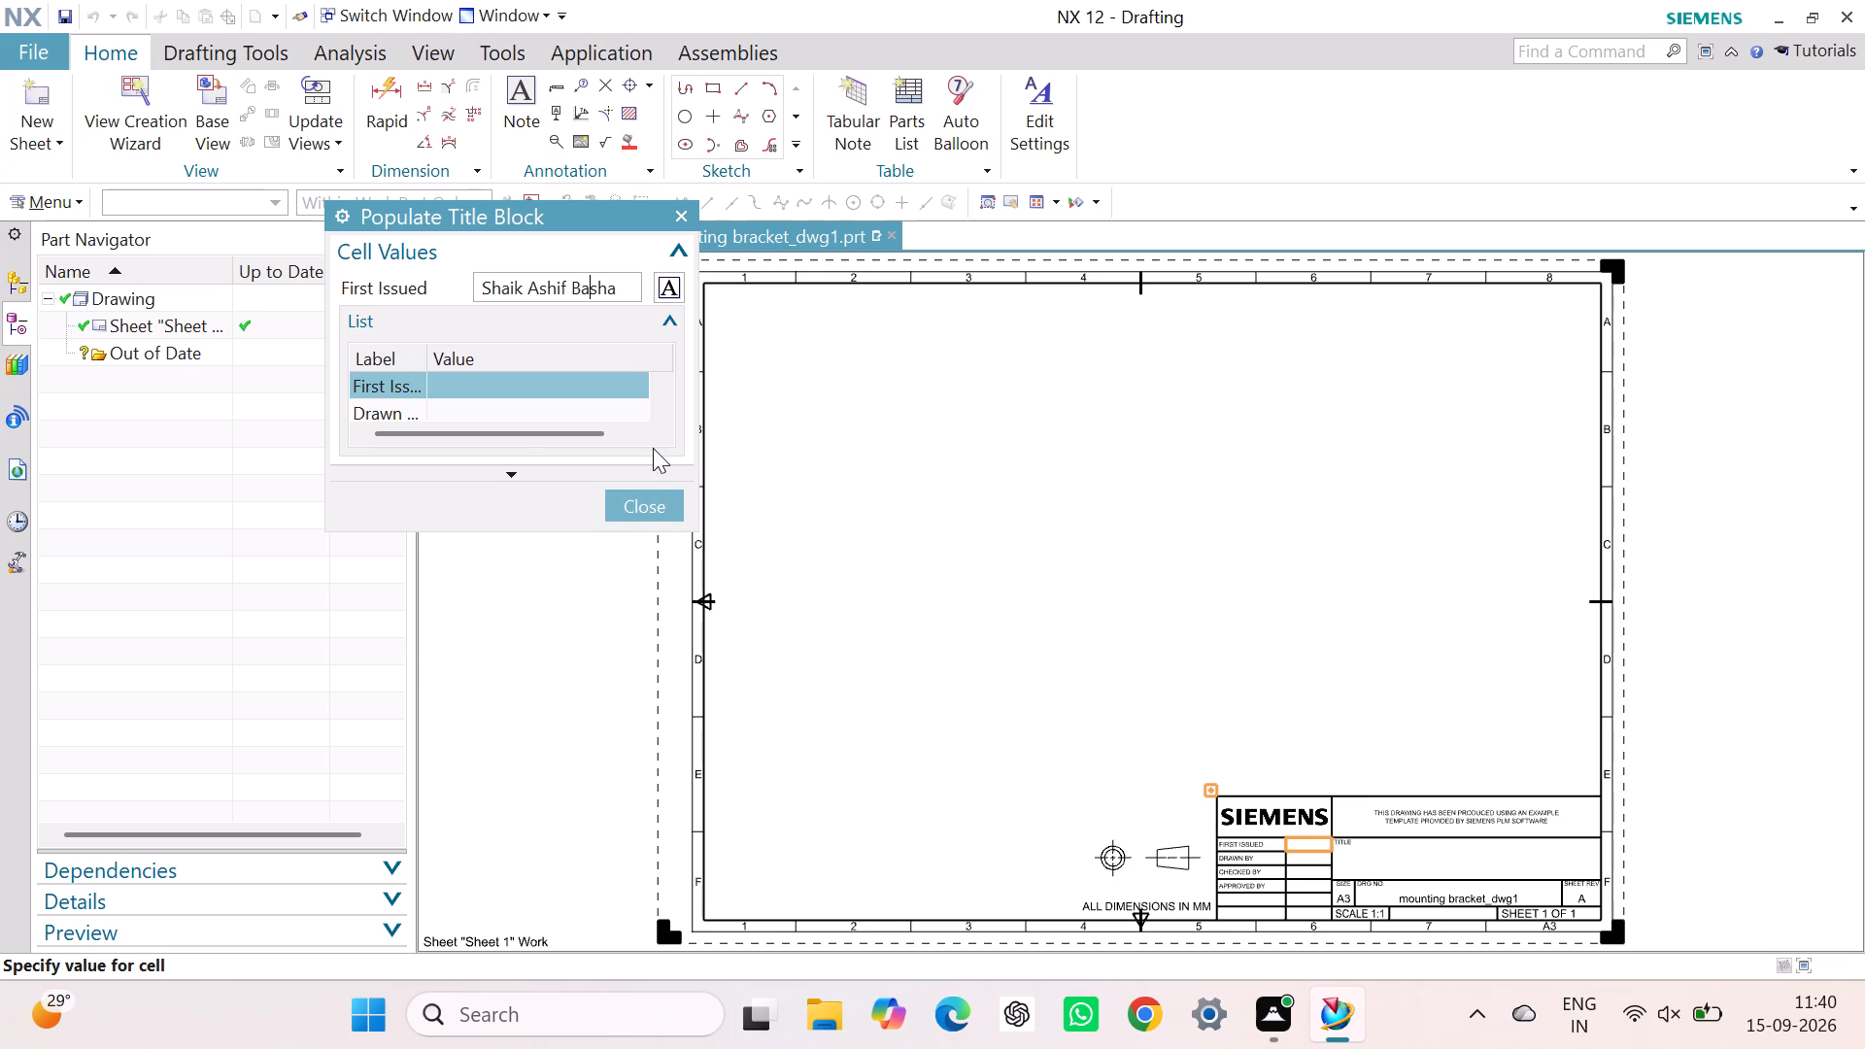
left_click(659, 508)
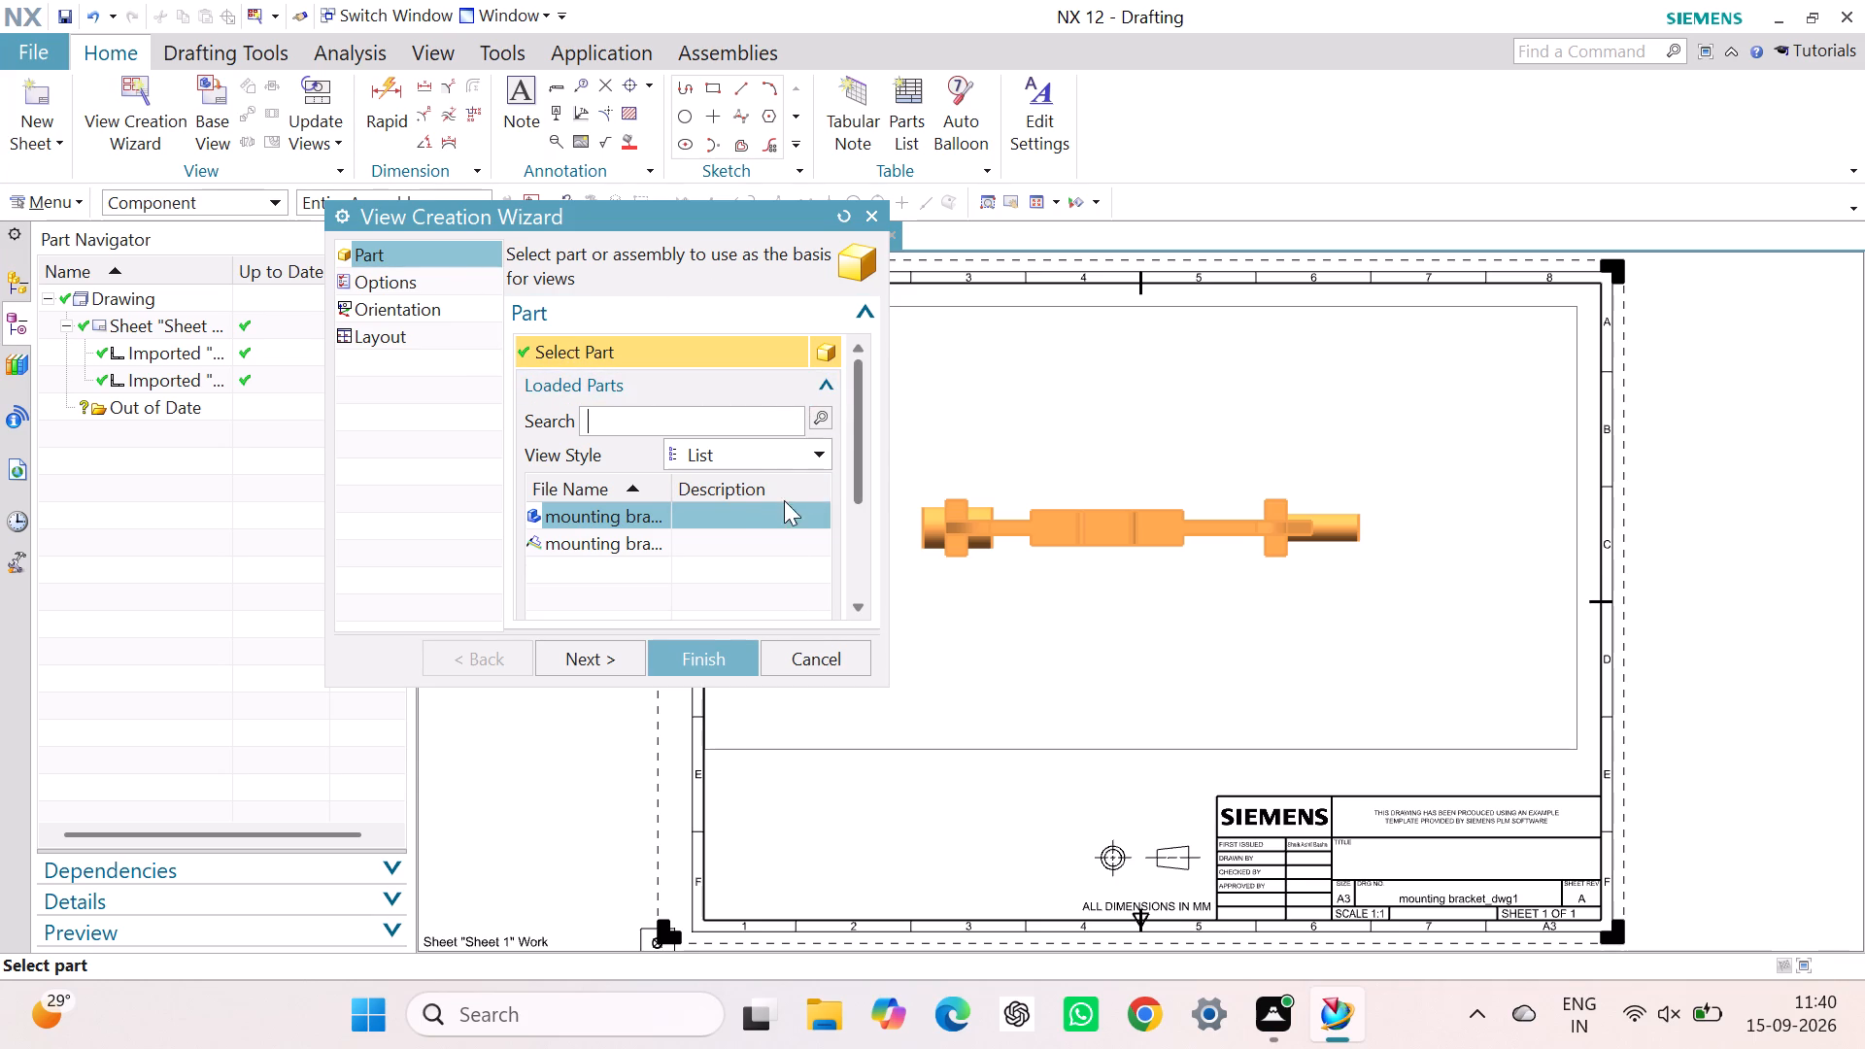
left_click(870, 224)
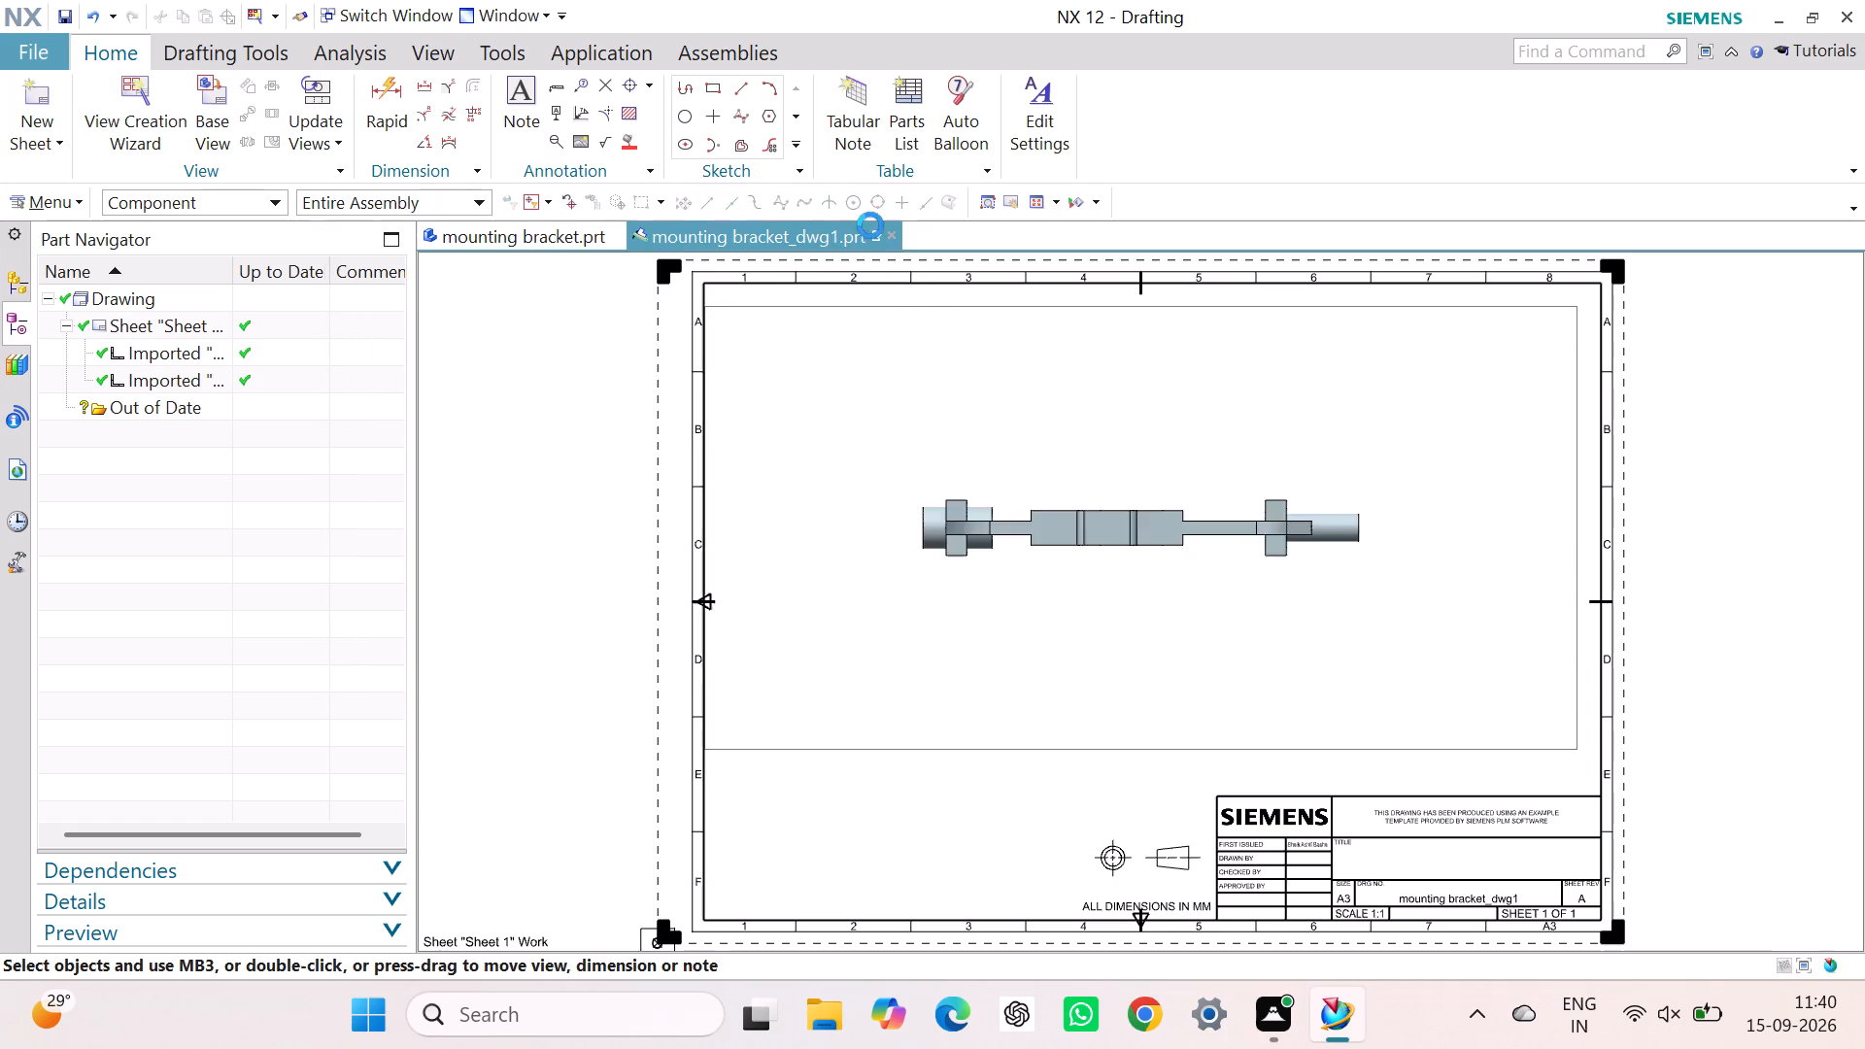
Place a Front base view of the bracket in the lower-left area of the drawing sheet, above the border.
left_click(215, 100)
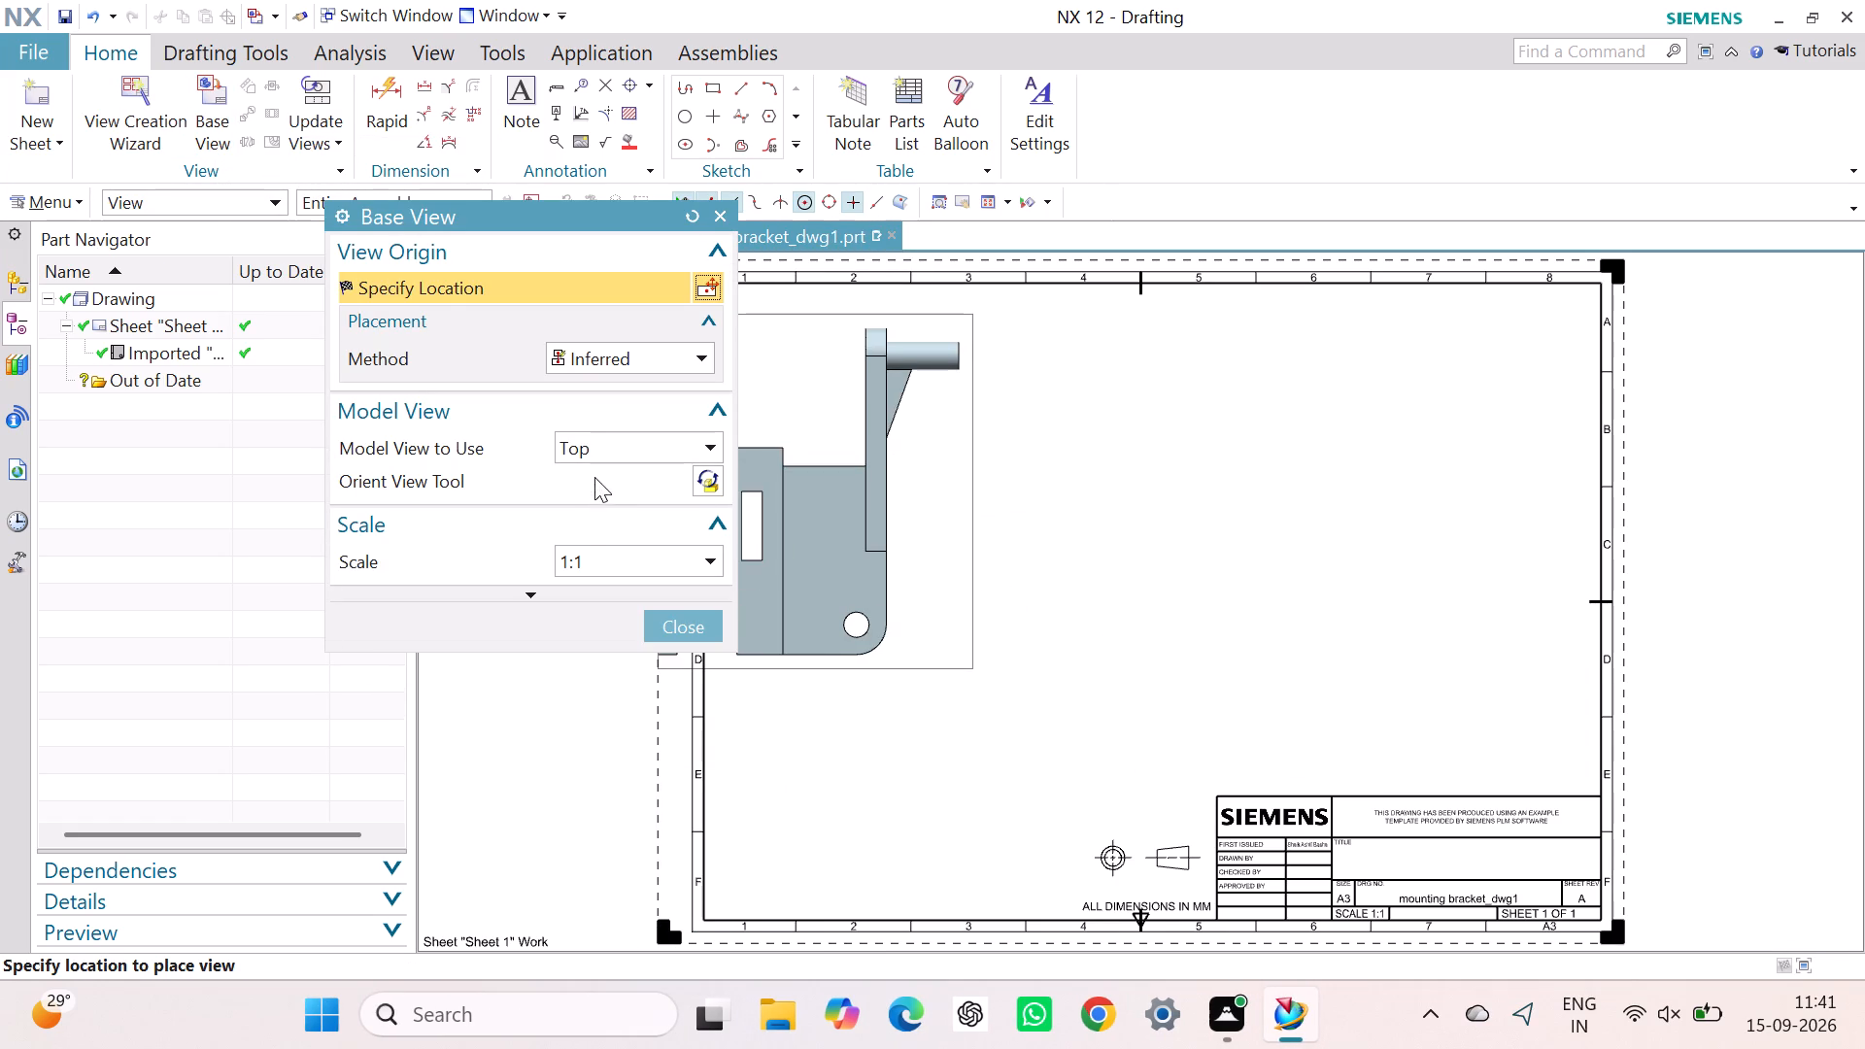
left_click(653, 454)
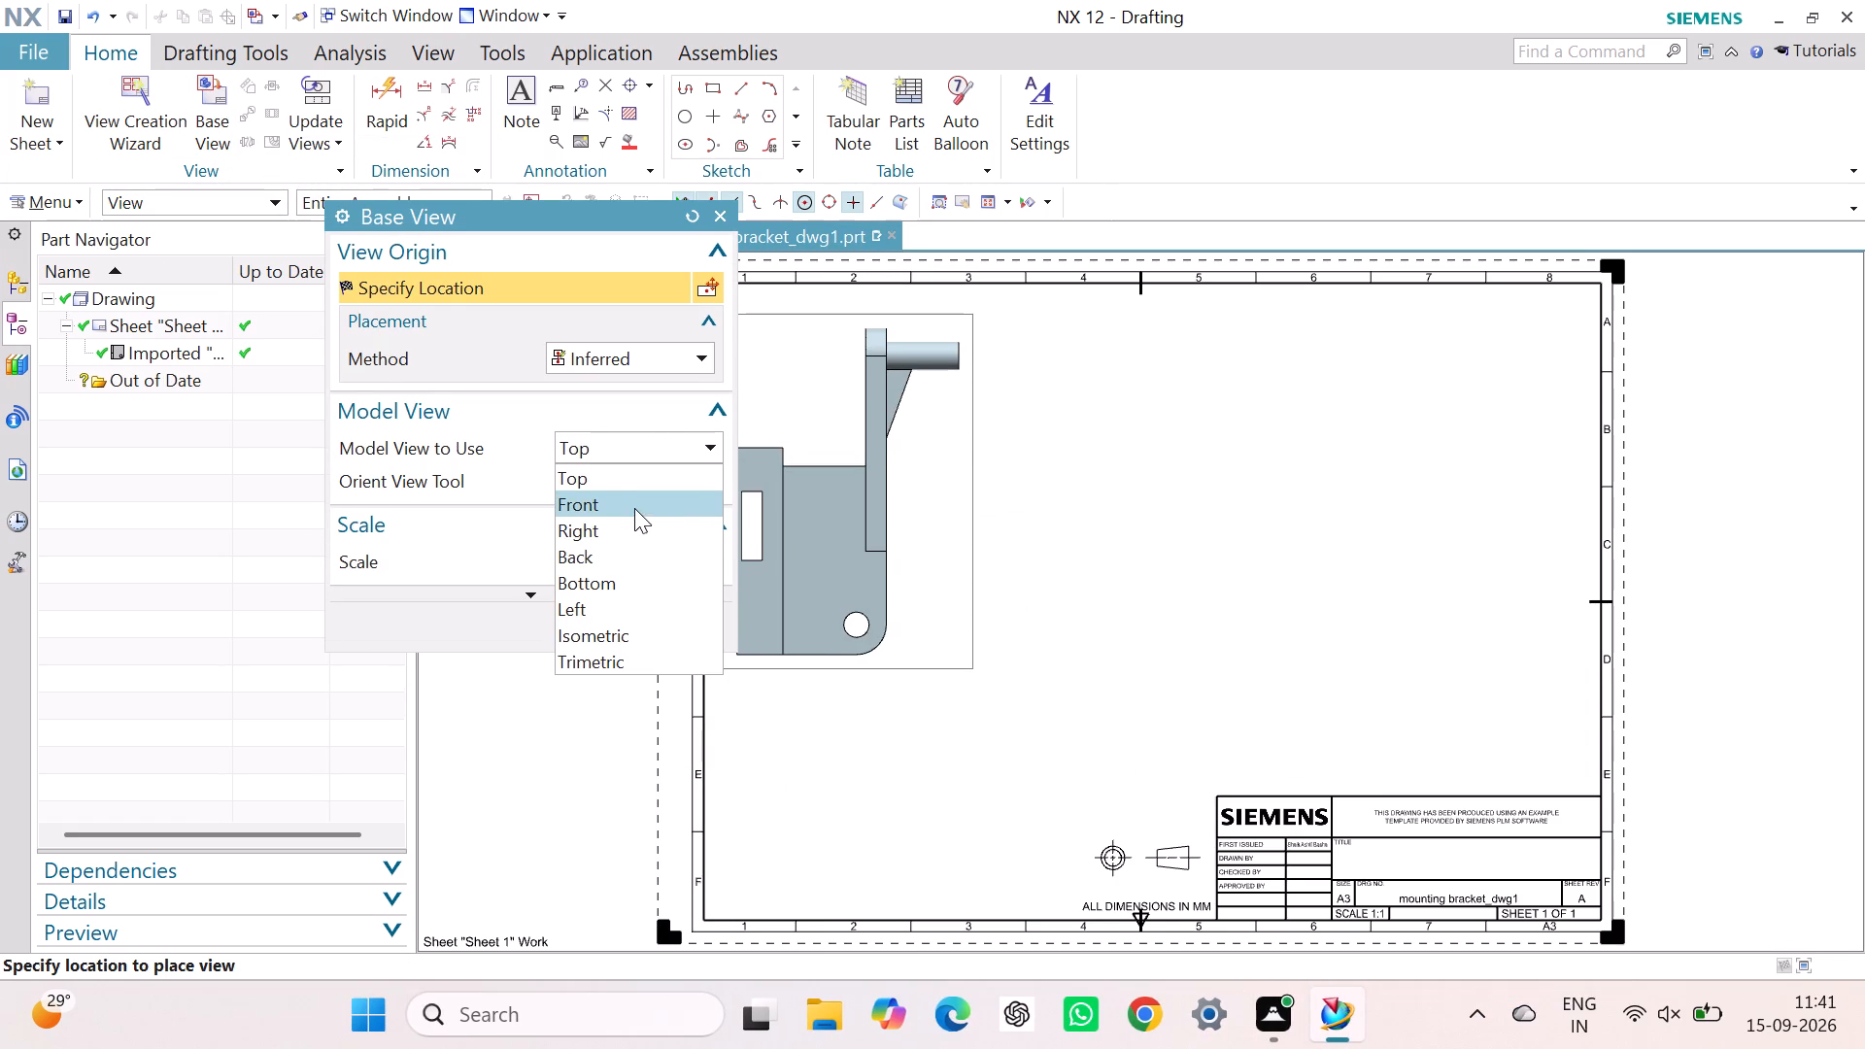
left_click(634, 508)
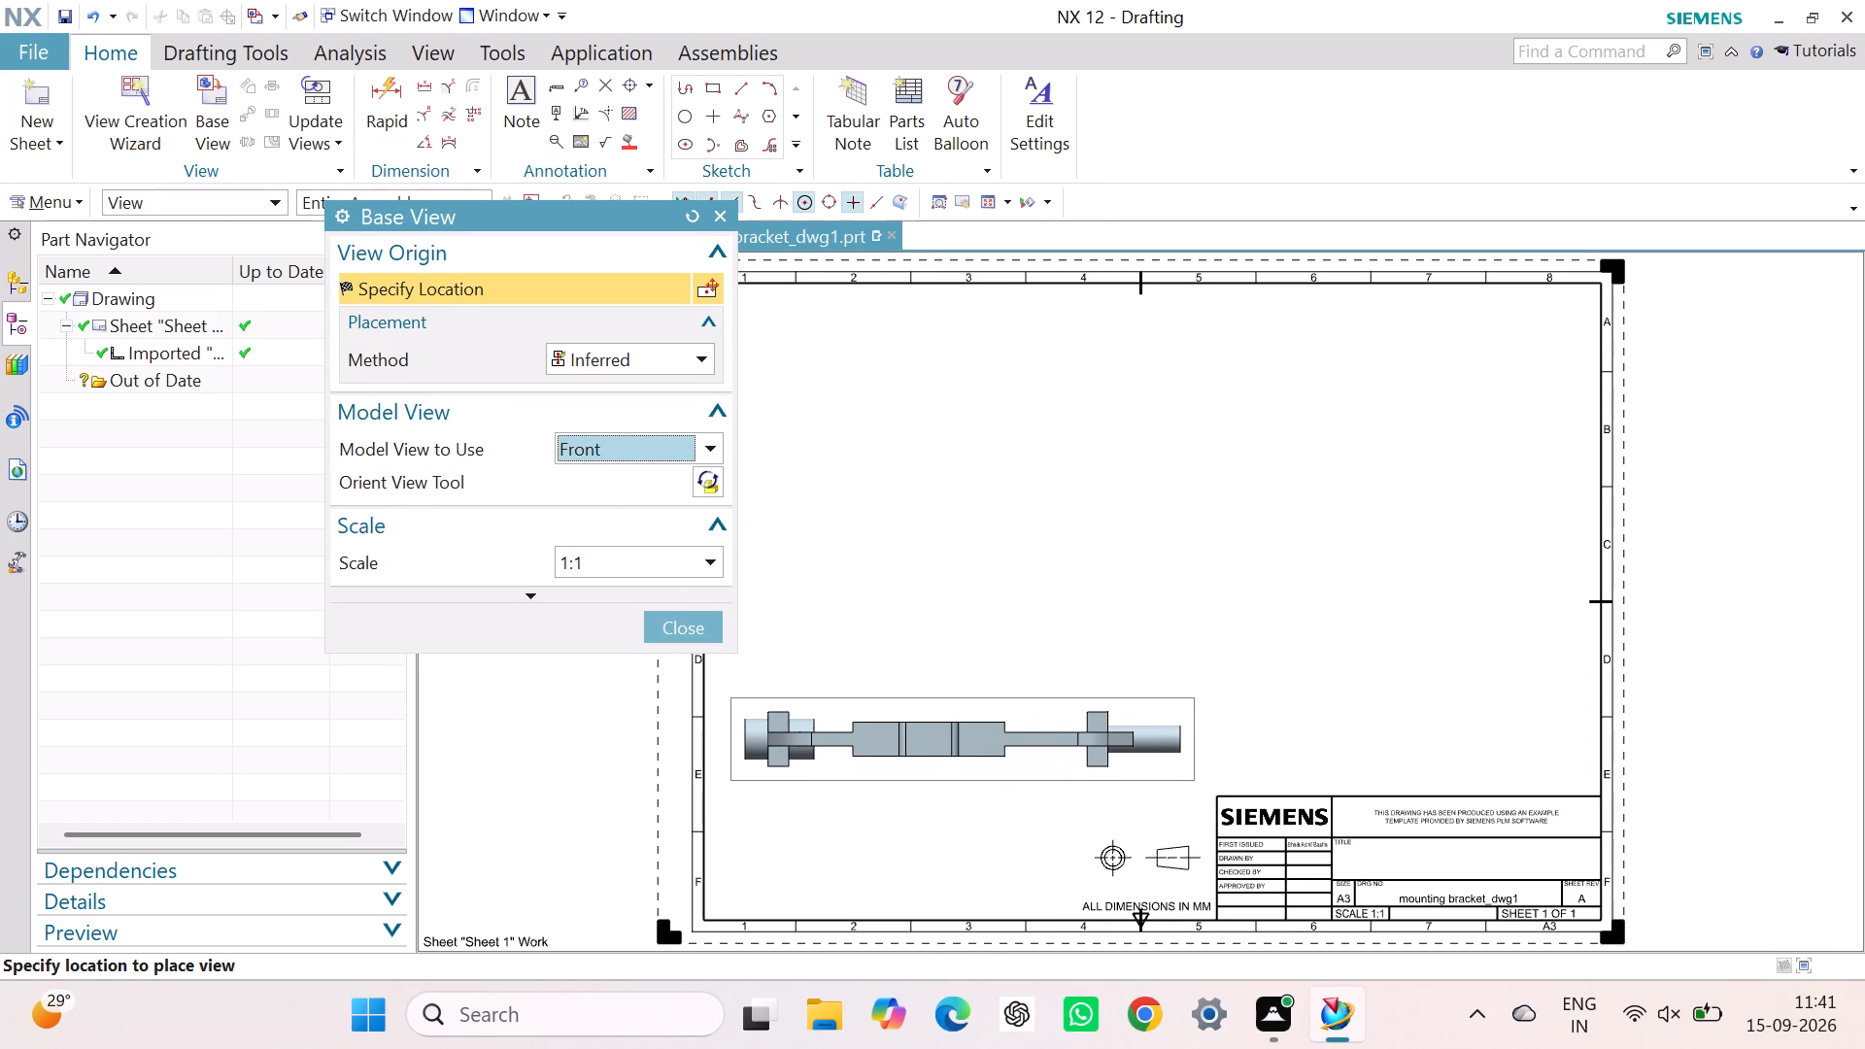
left_click(963, 739)
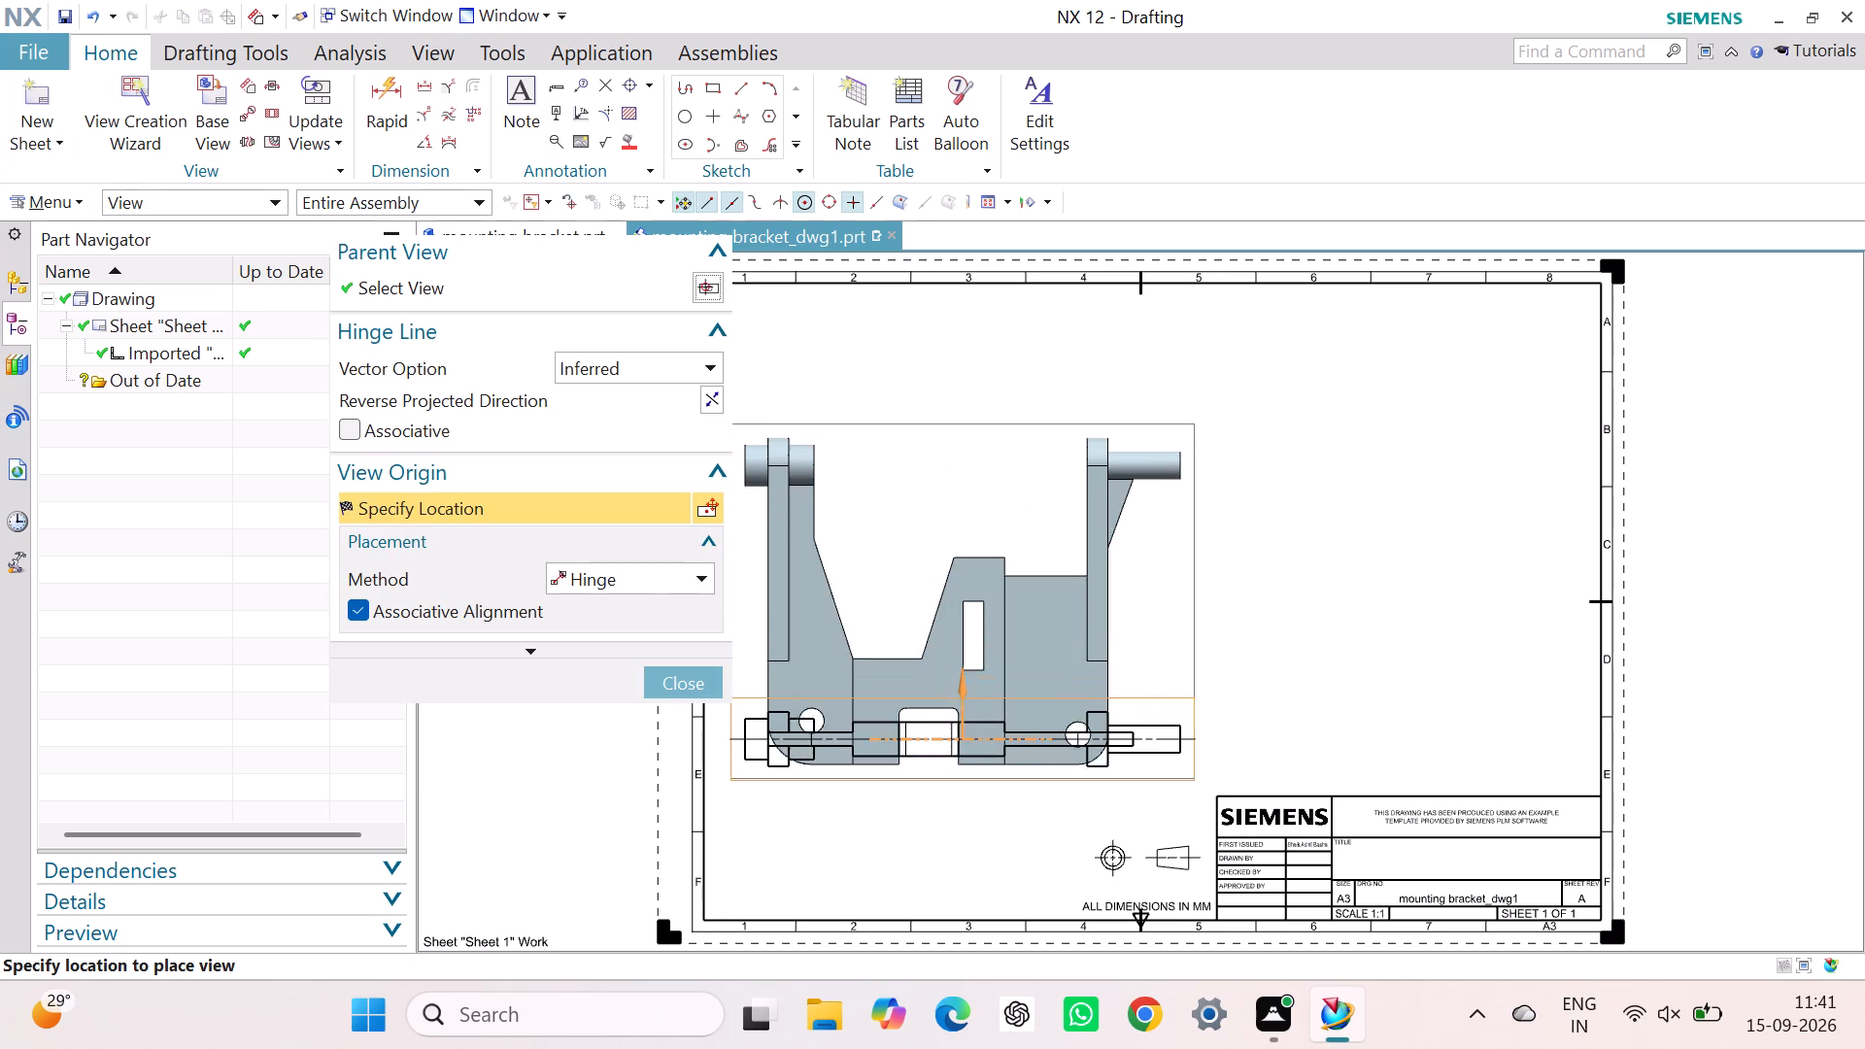
Project a plan view above the front view and a side view to its right.
left_click(922, 477)
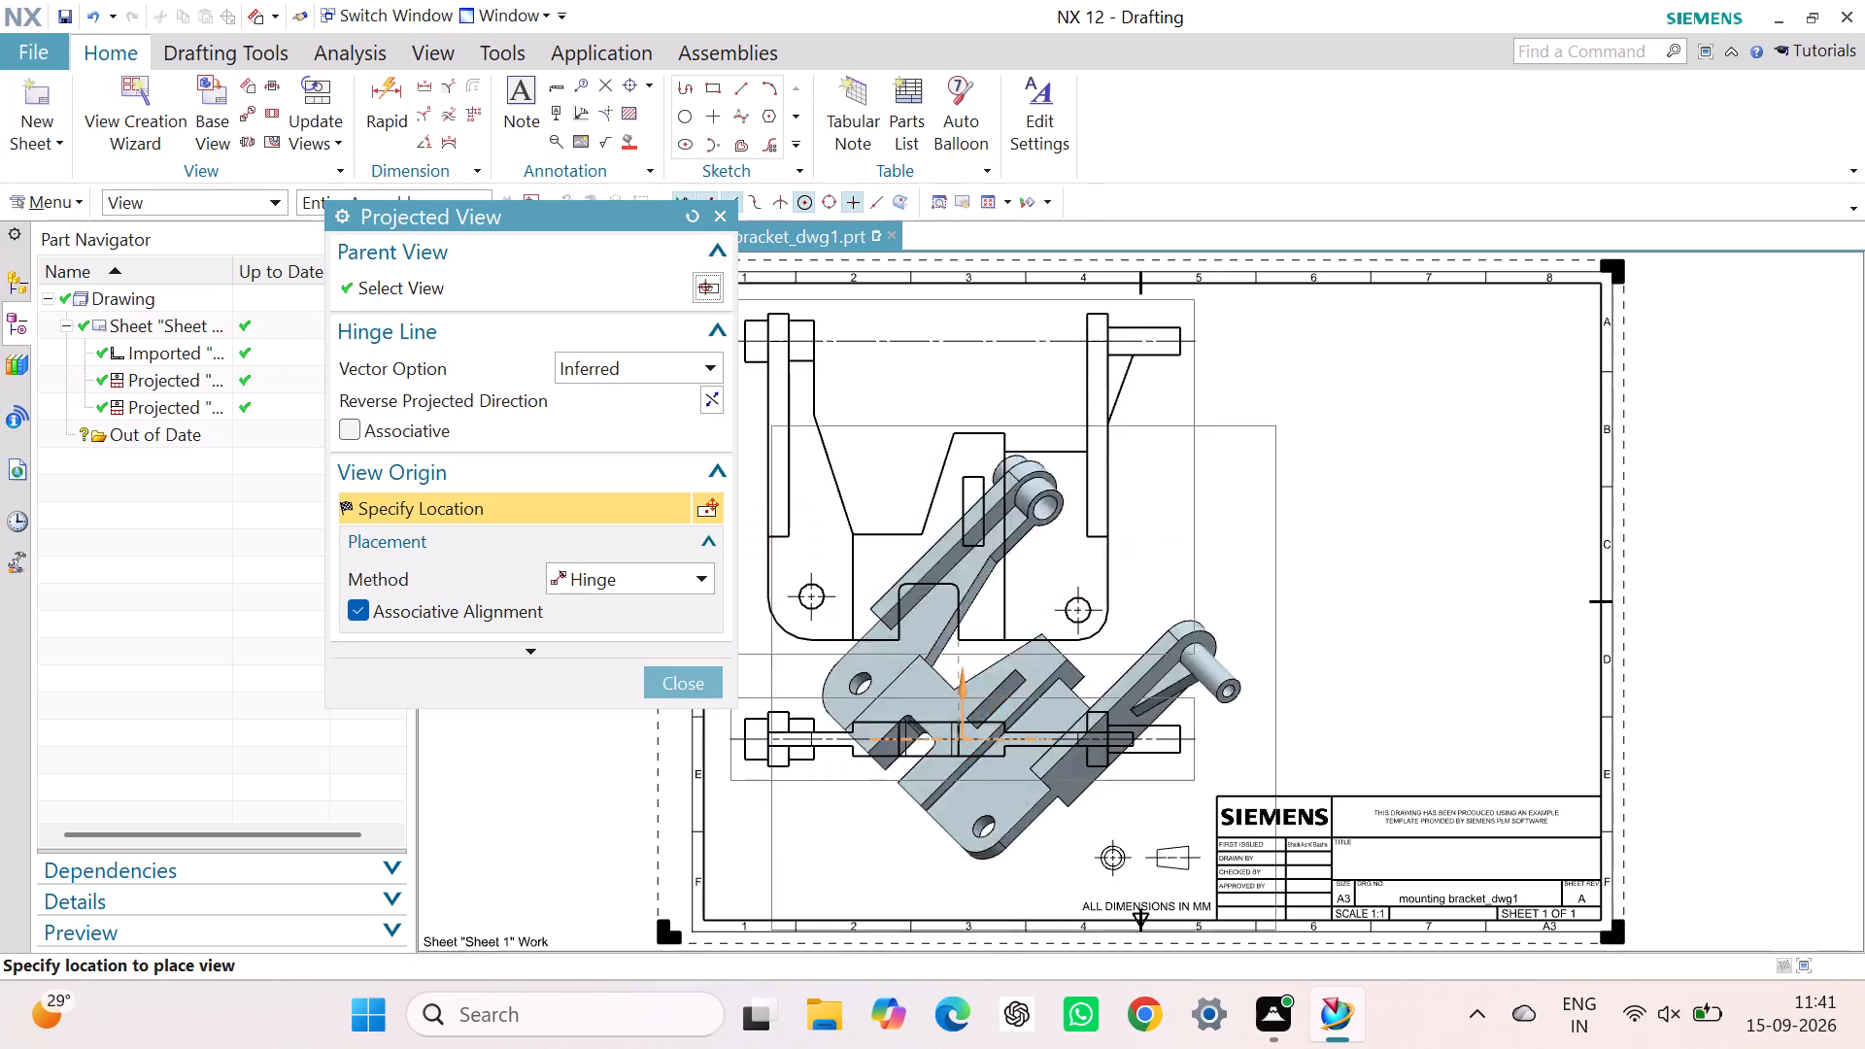
left_click(1401, 715)
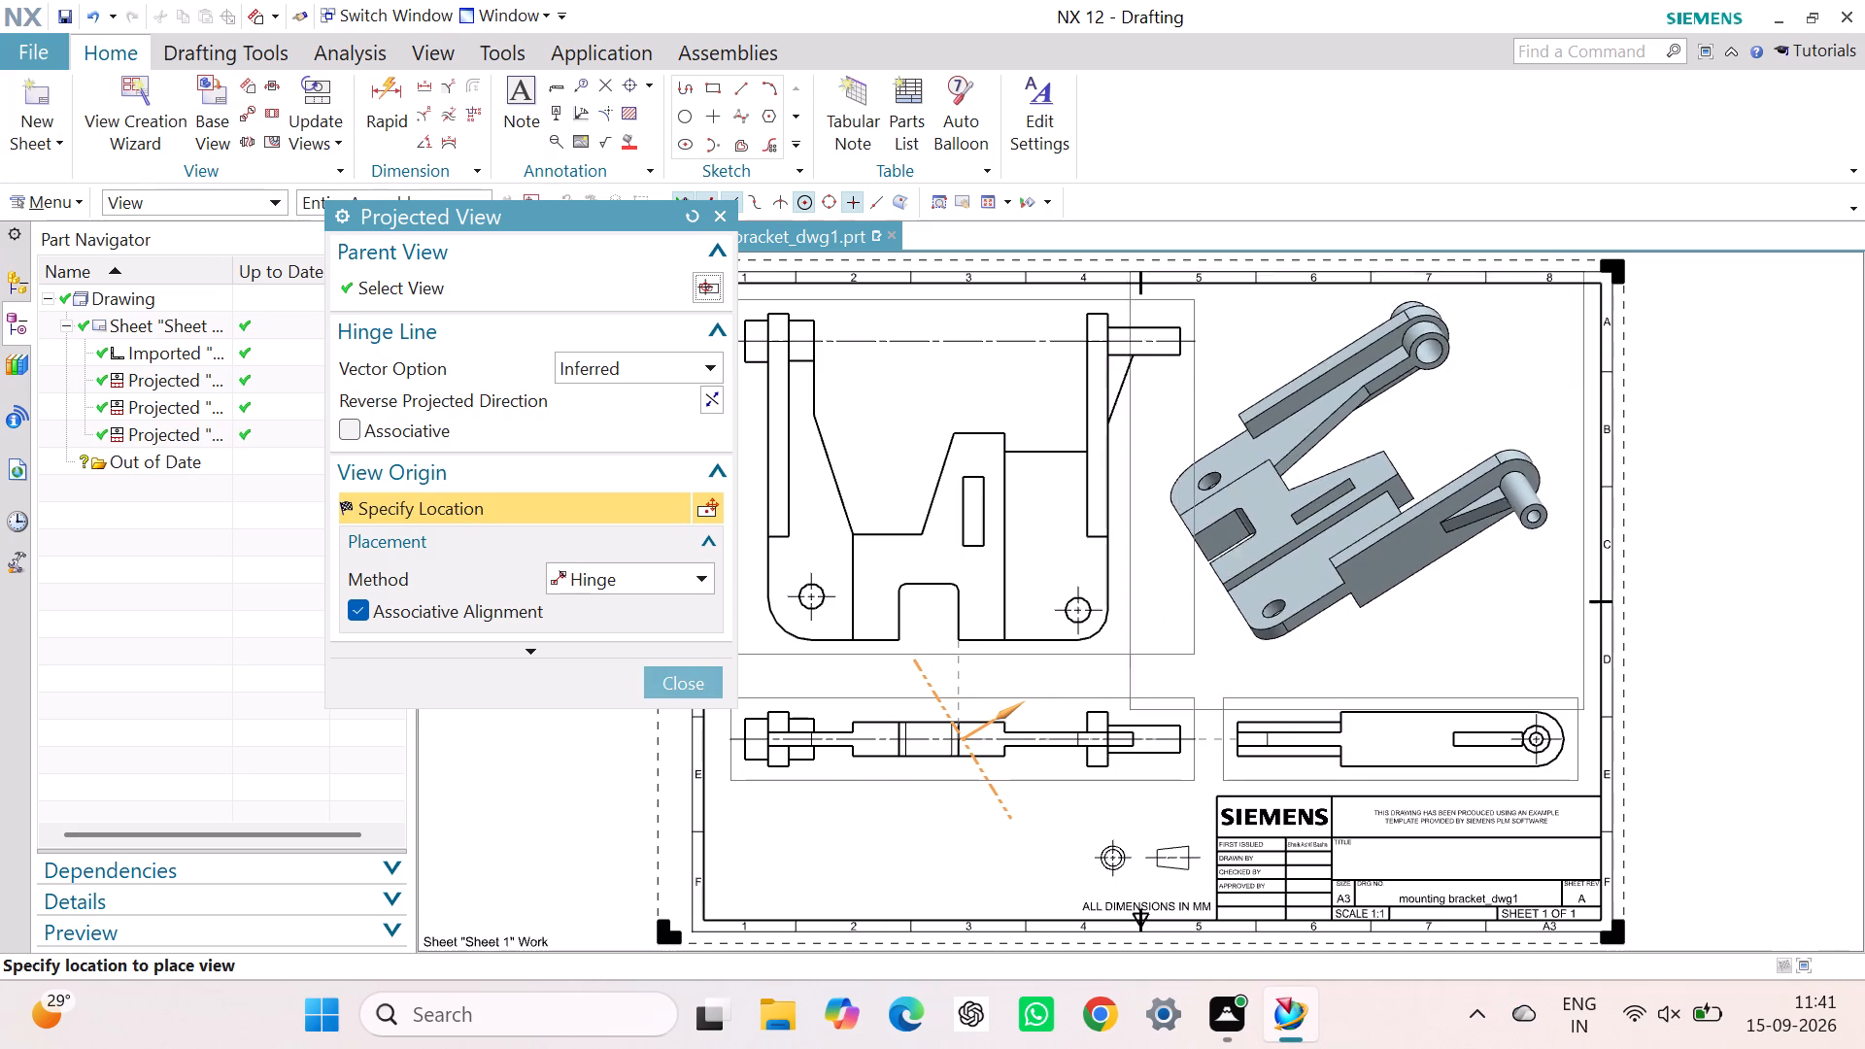
left_click(711, 215)
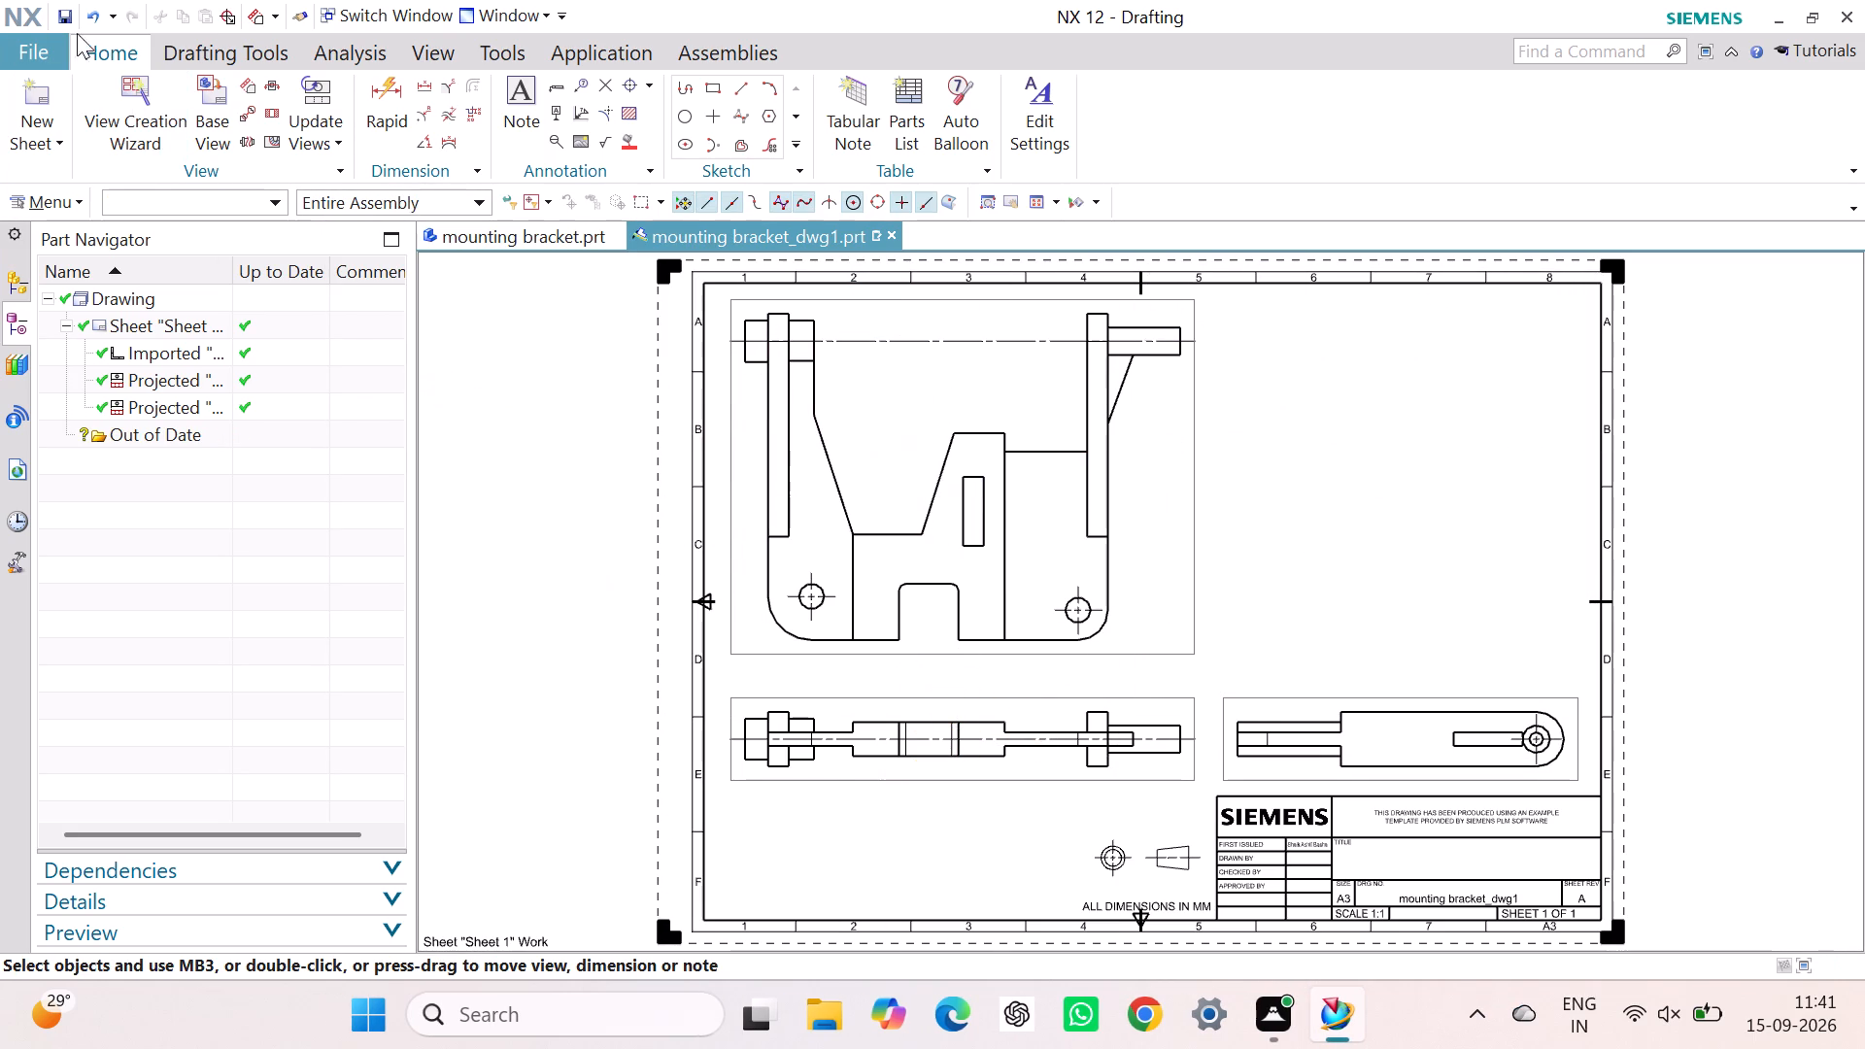
Place an Isometric base view of the bracket in the upper-right area of the sheet, without projecting further views from it.
left_click(226, 103)
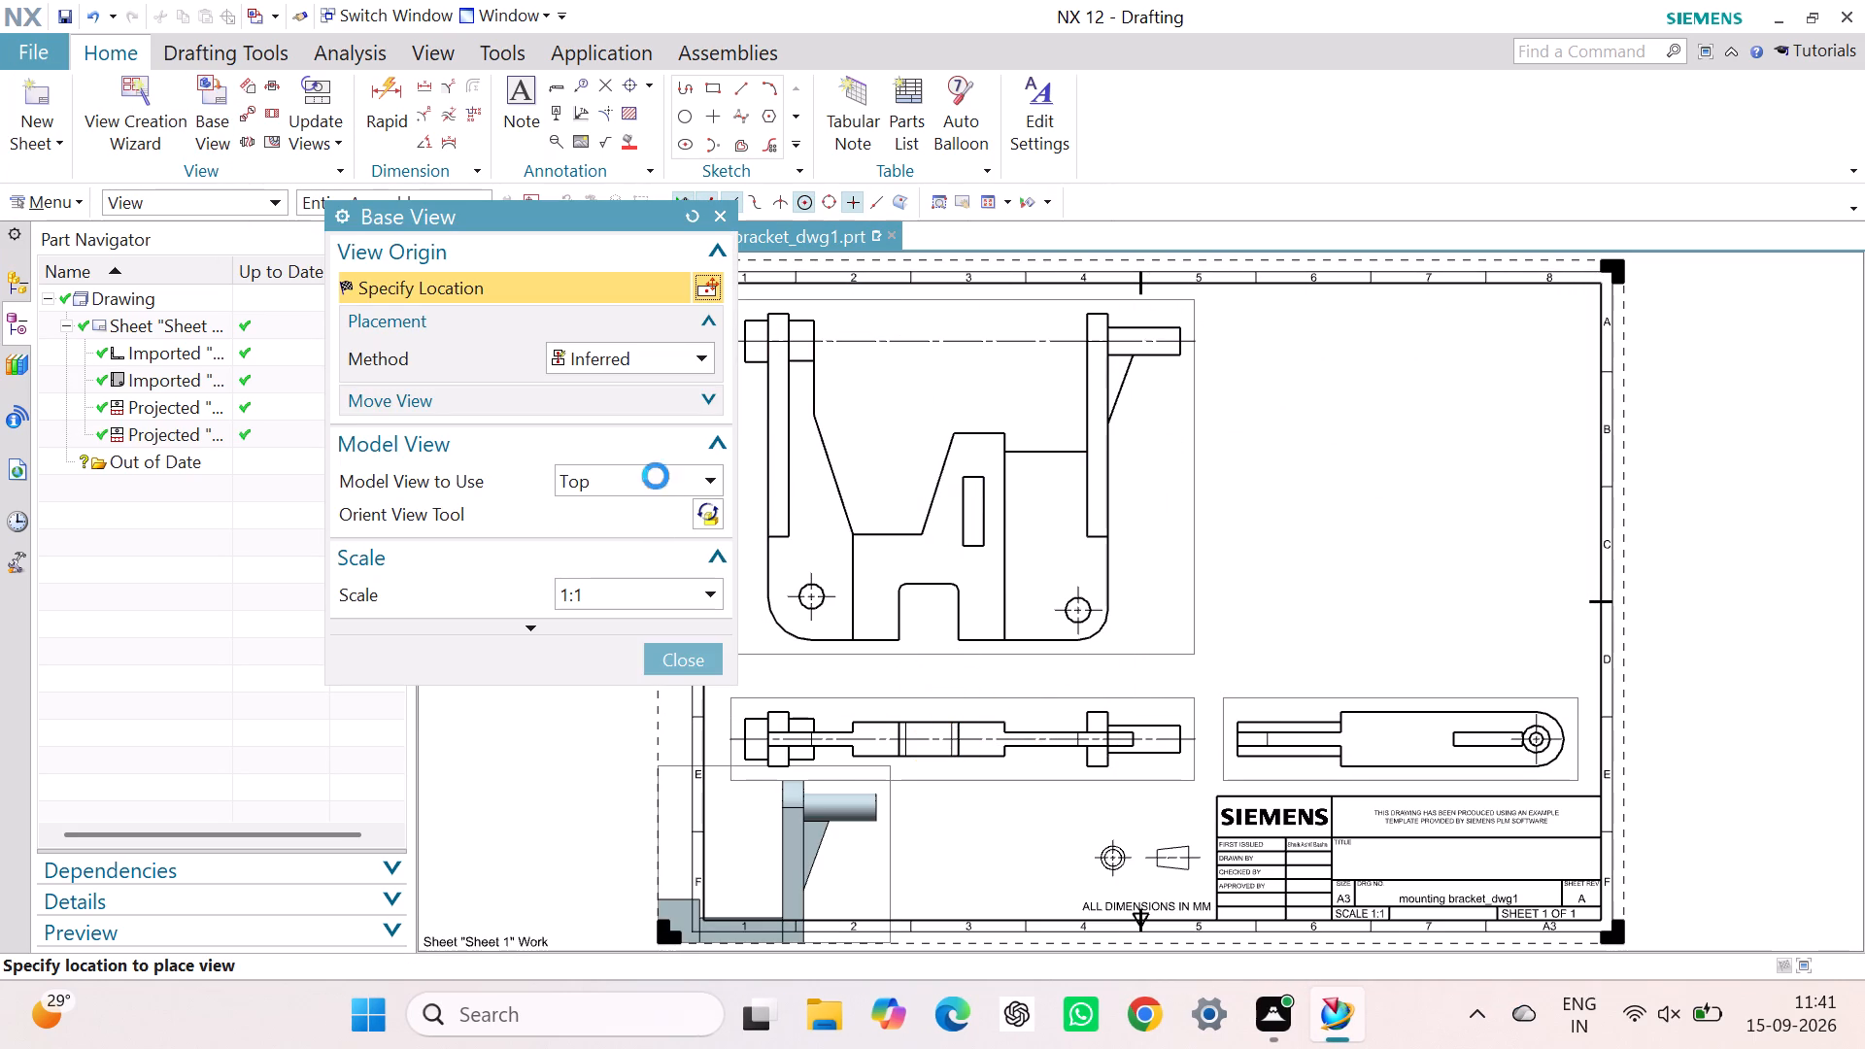
left_click(656, 476)
left_click(642, 666)
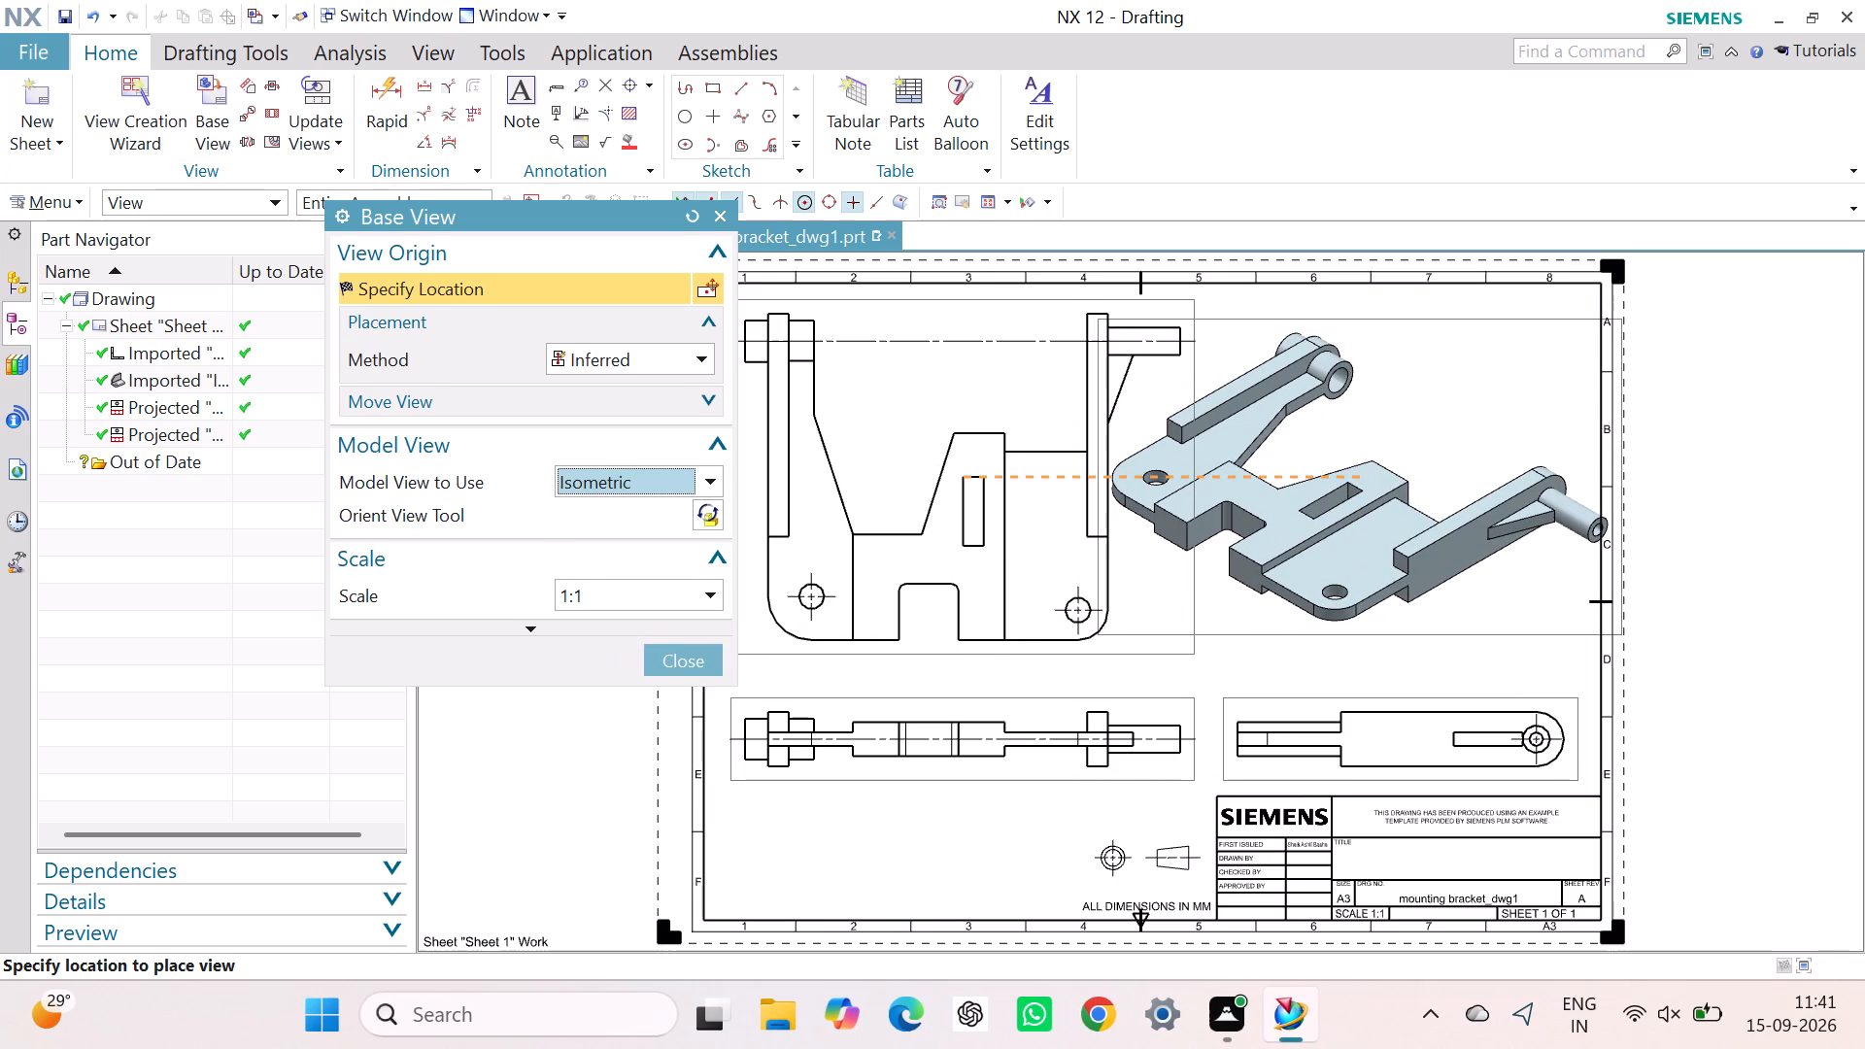
left_click(1360, 479)
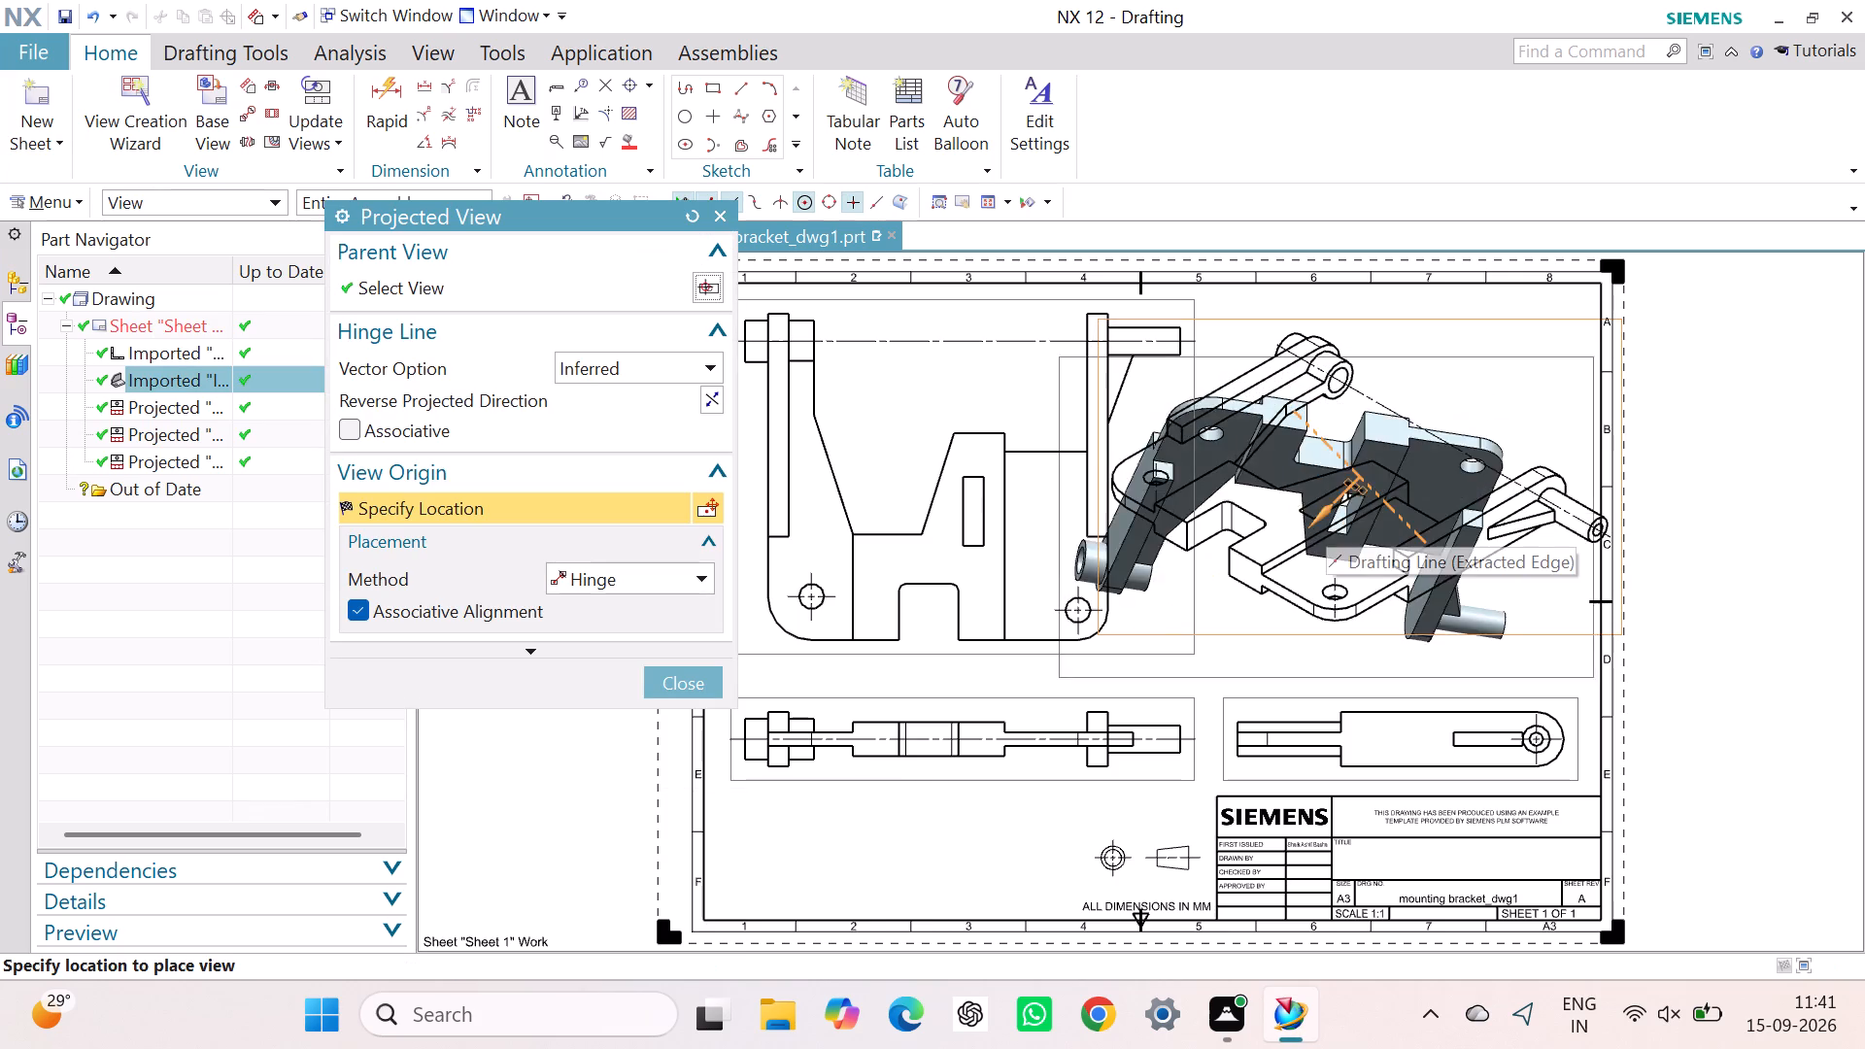
key("Escape")
key("Escape")
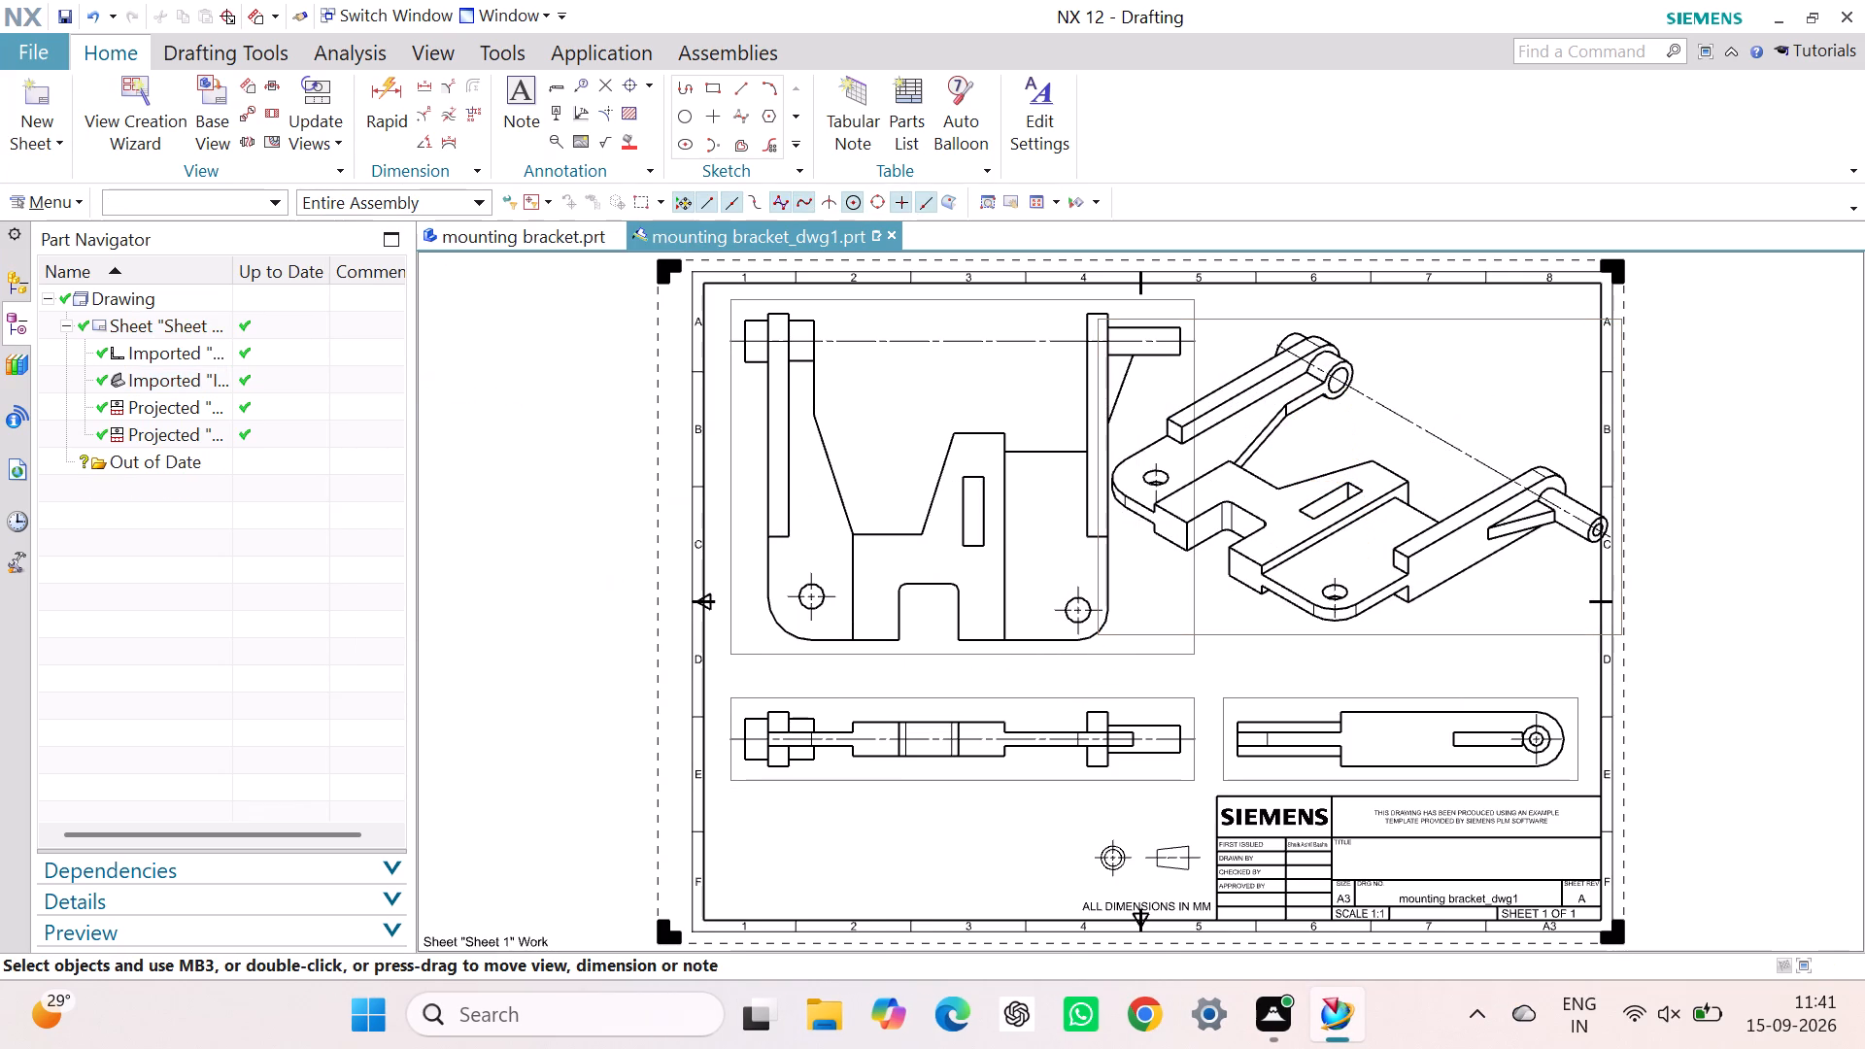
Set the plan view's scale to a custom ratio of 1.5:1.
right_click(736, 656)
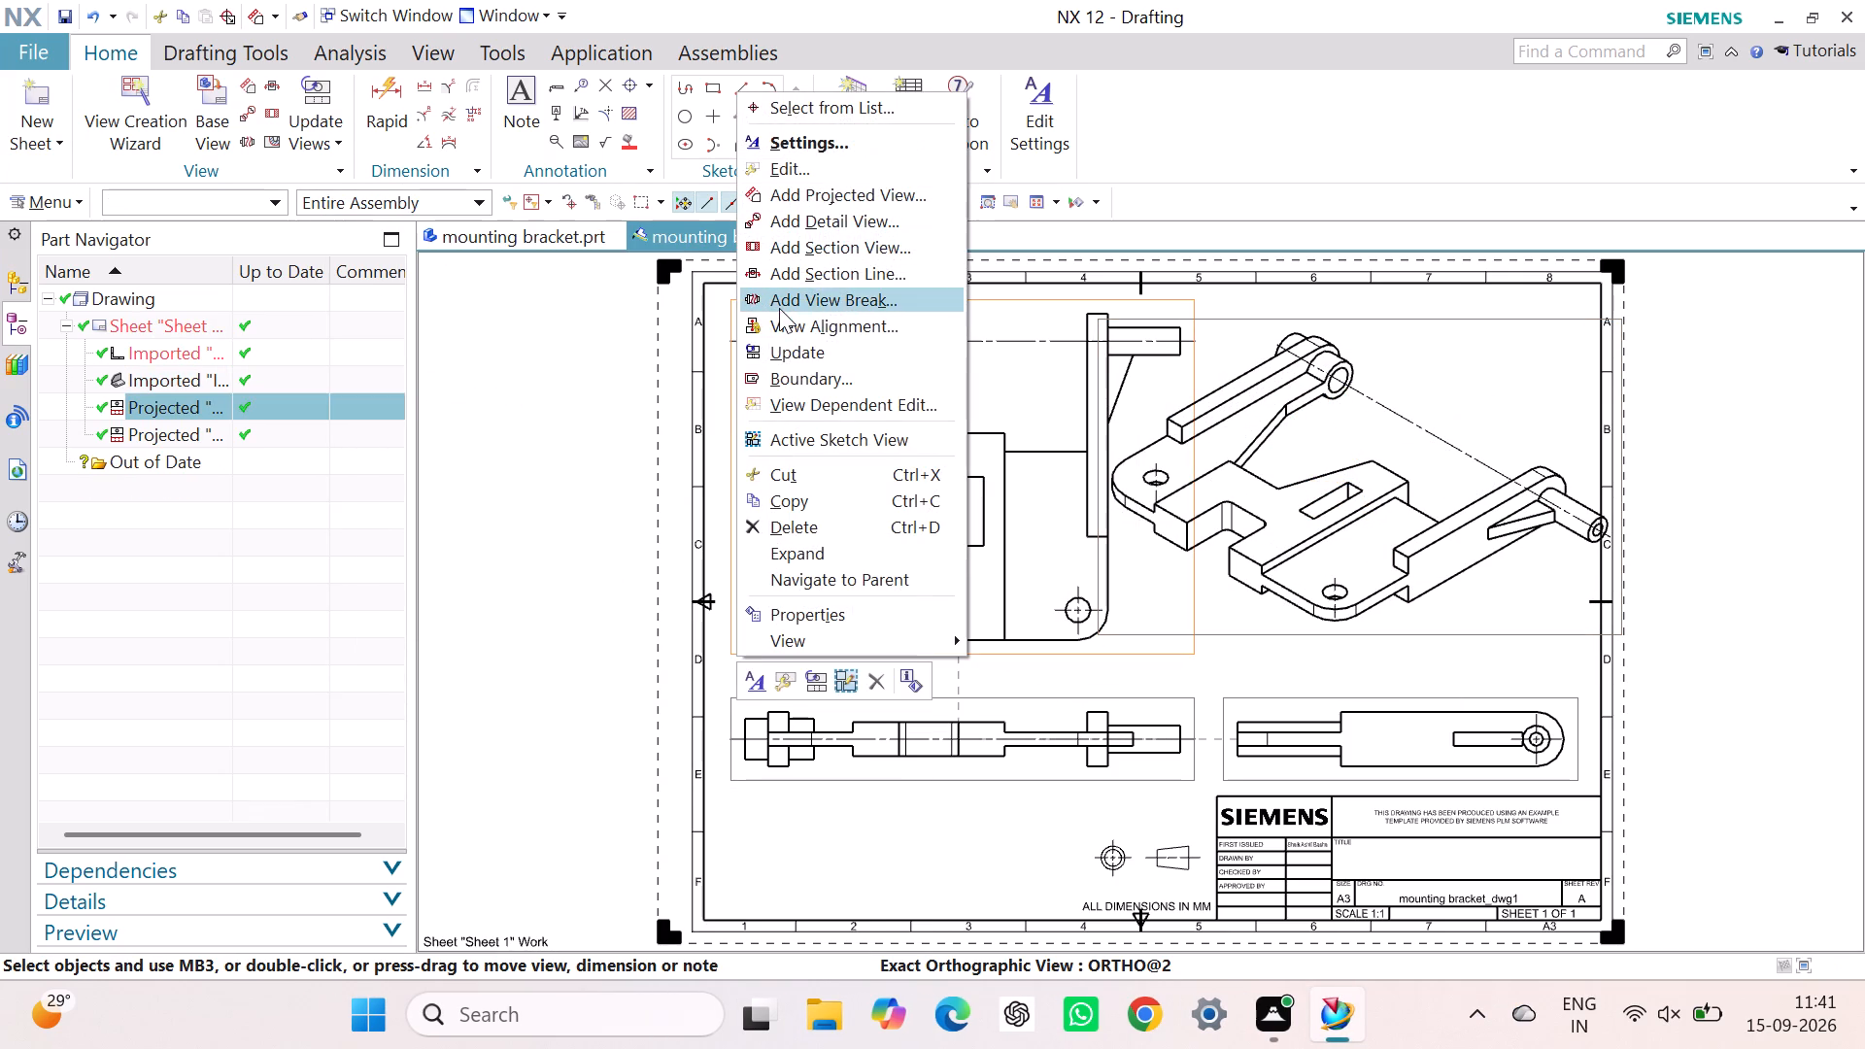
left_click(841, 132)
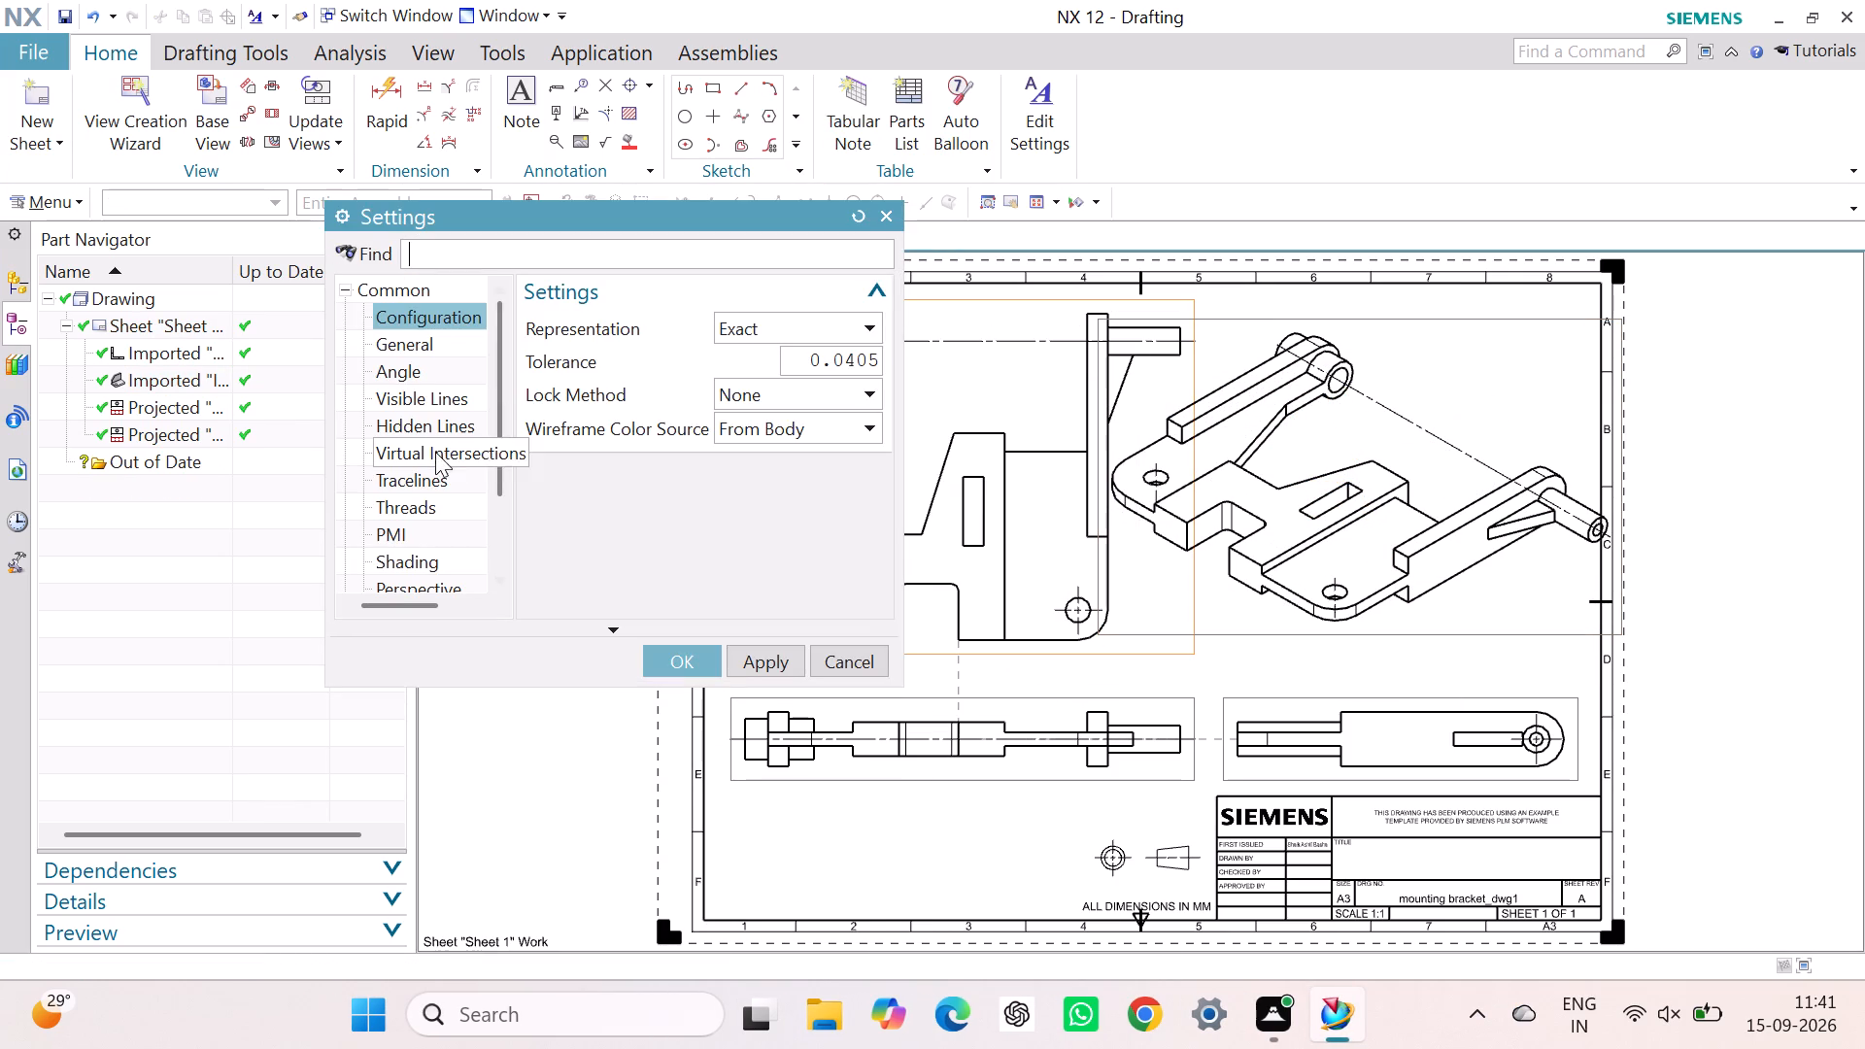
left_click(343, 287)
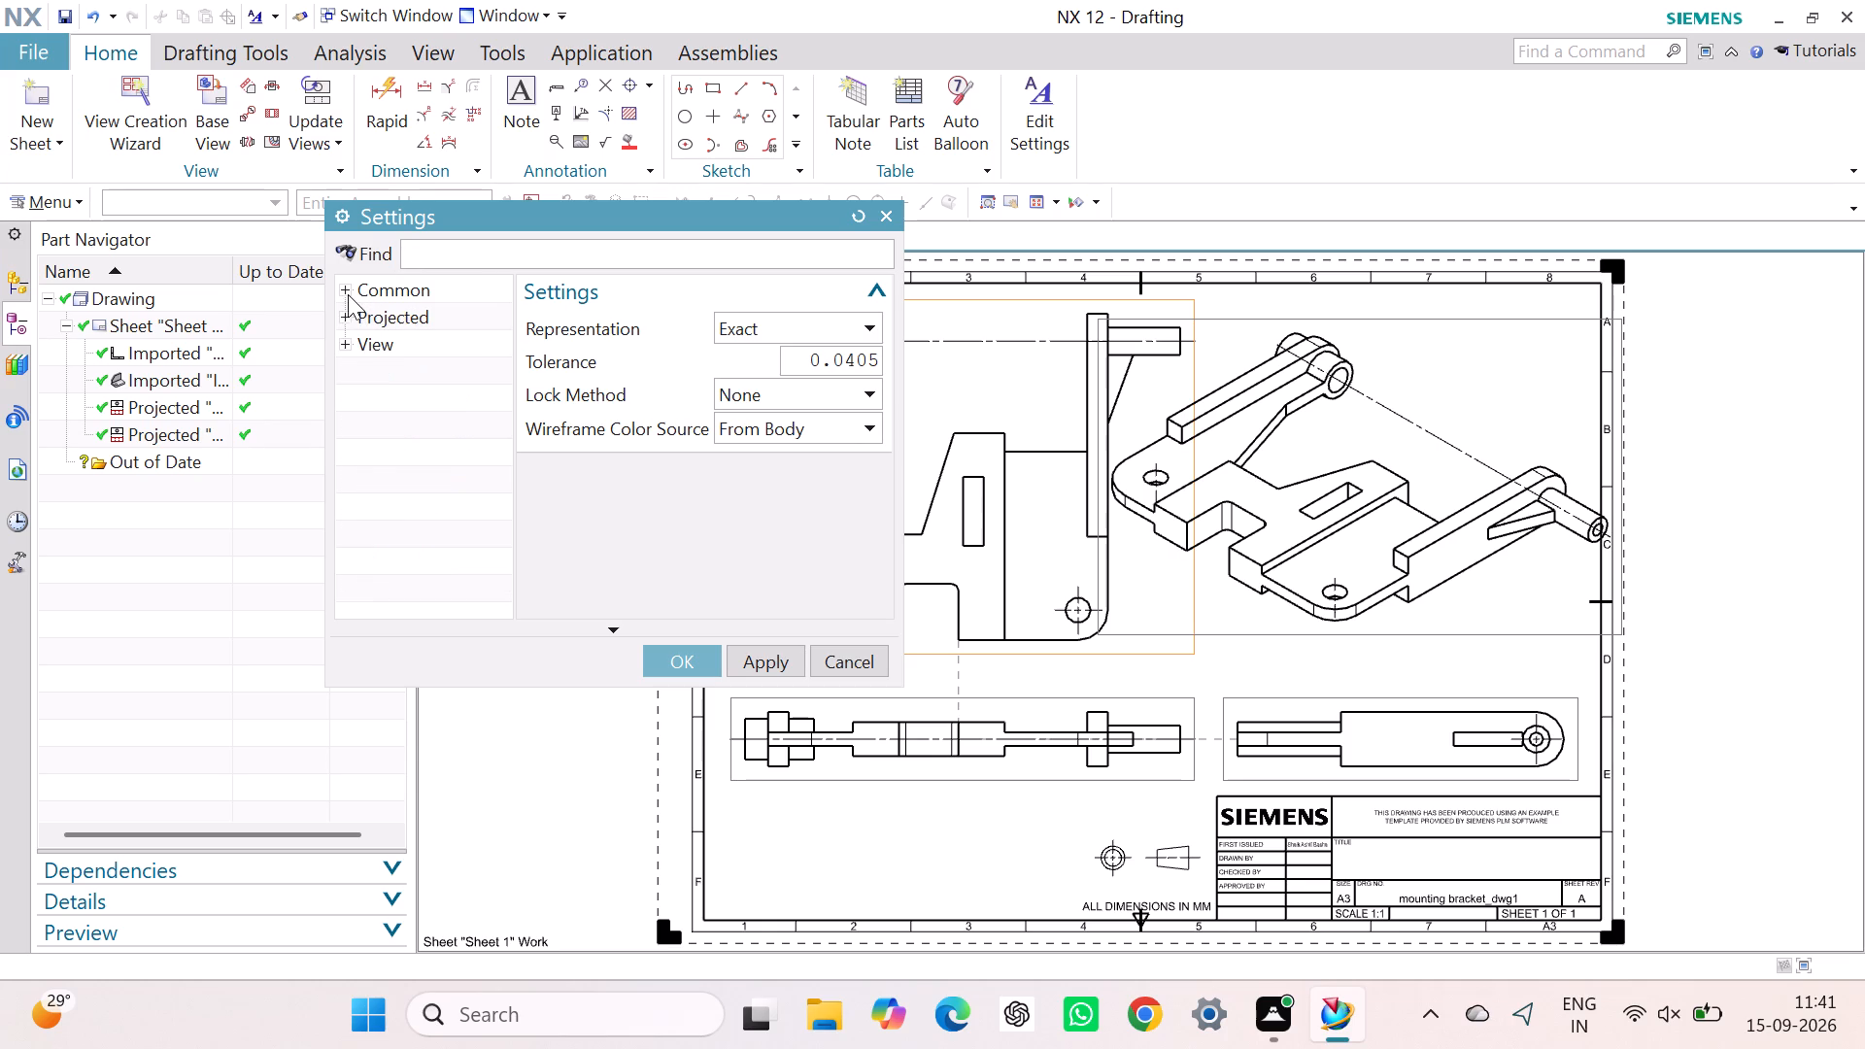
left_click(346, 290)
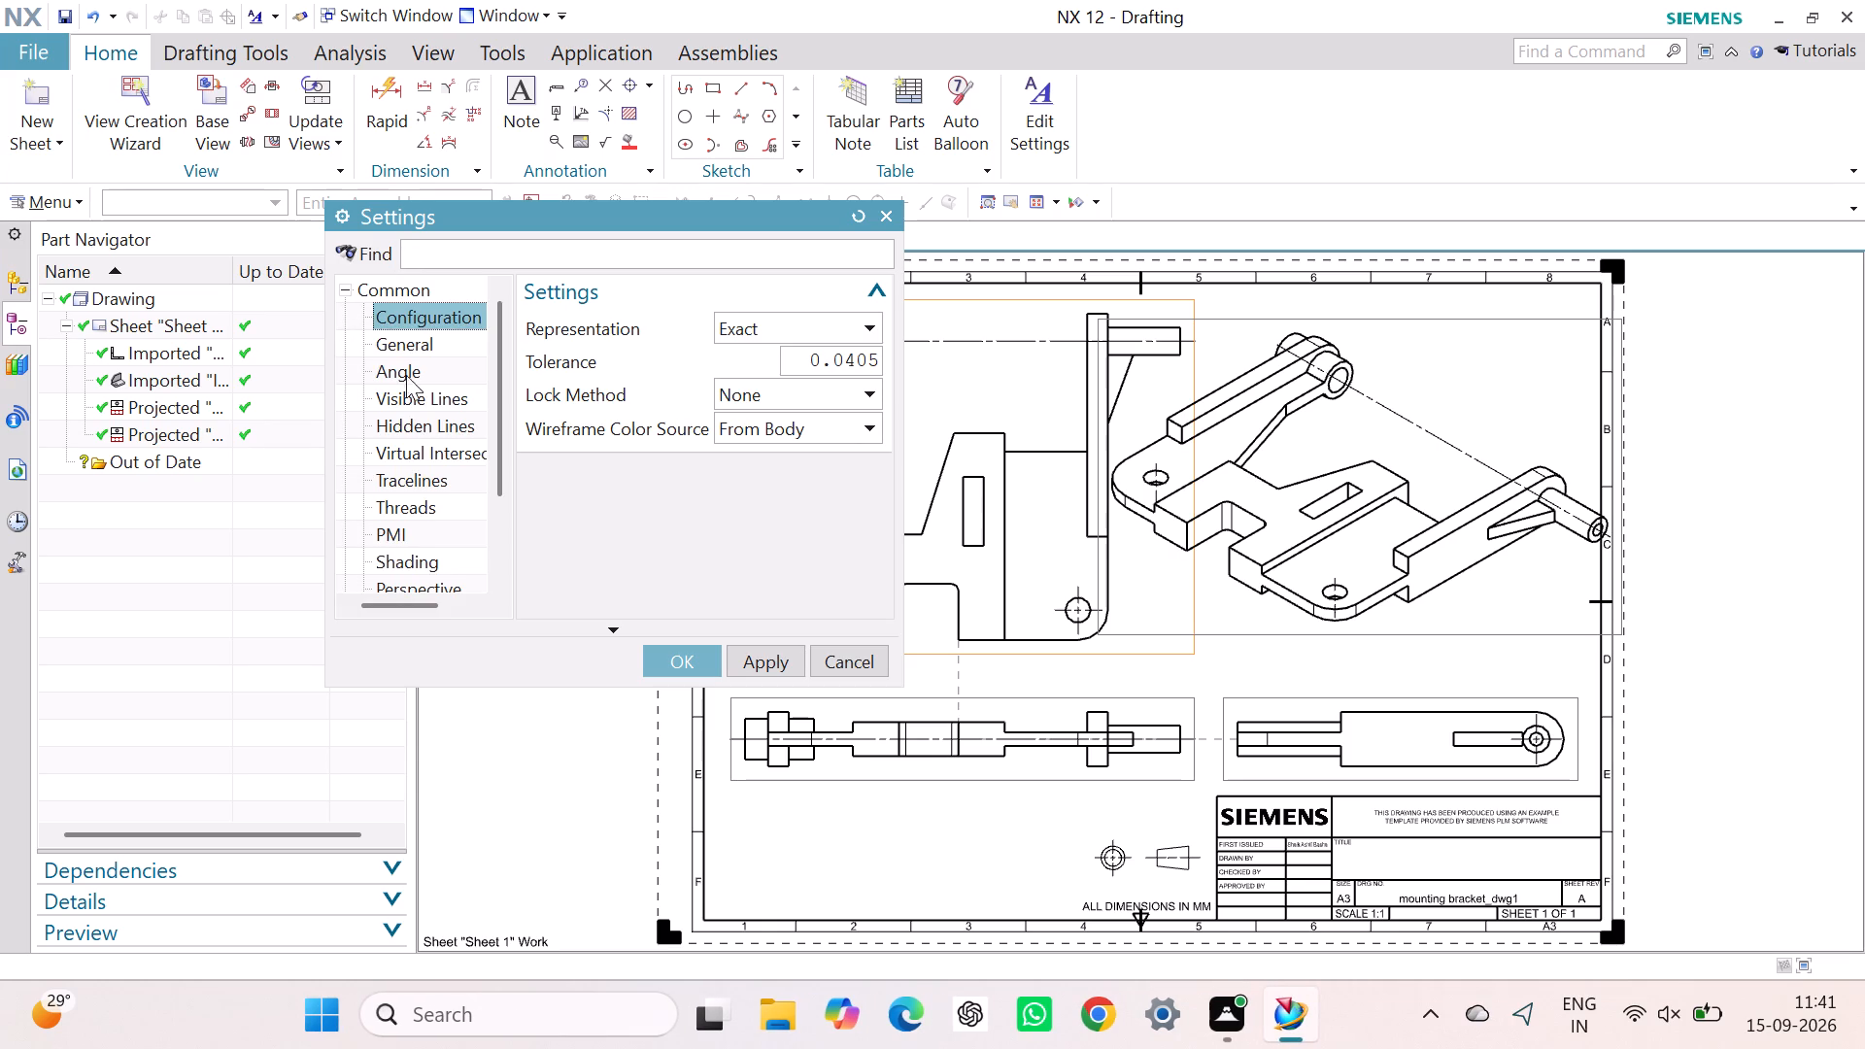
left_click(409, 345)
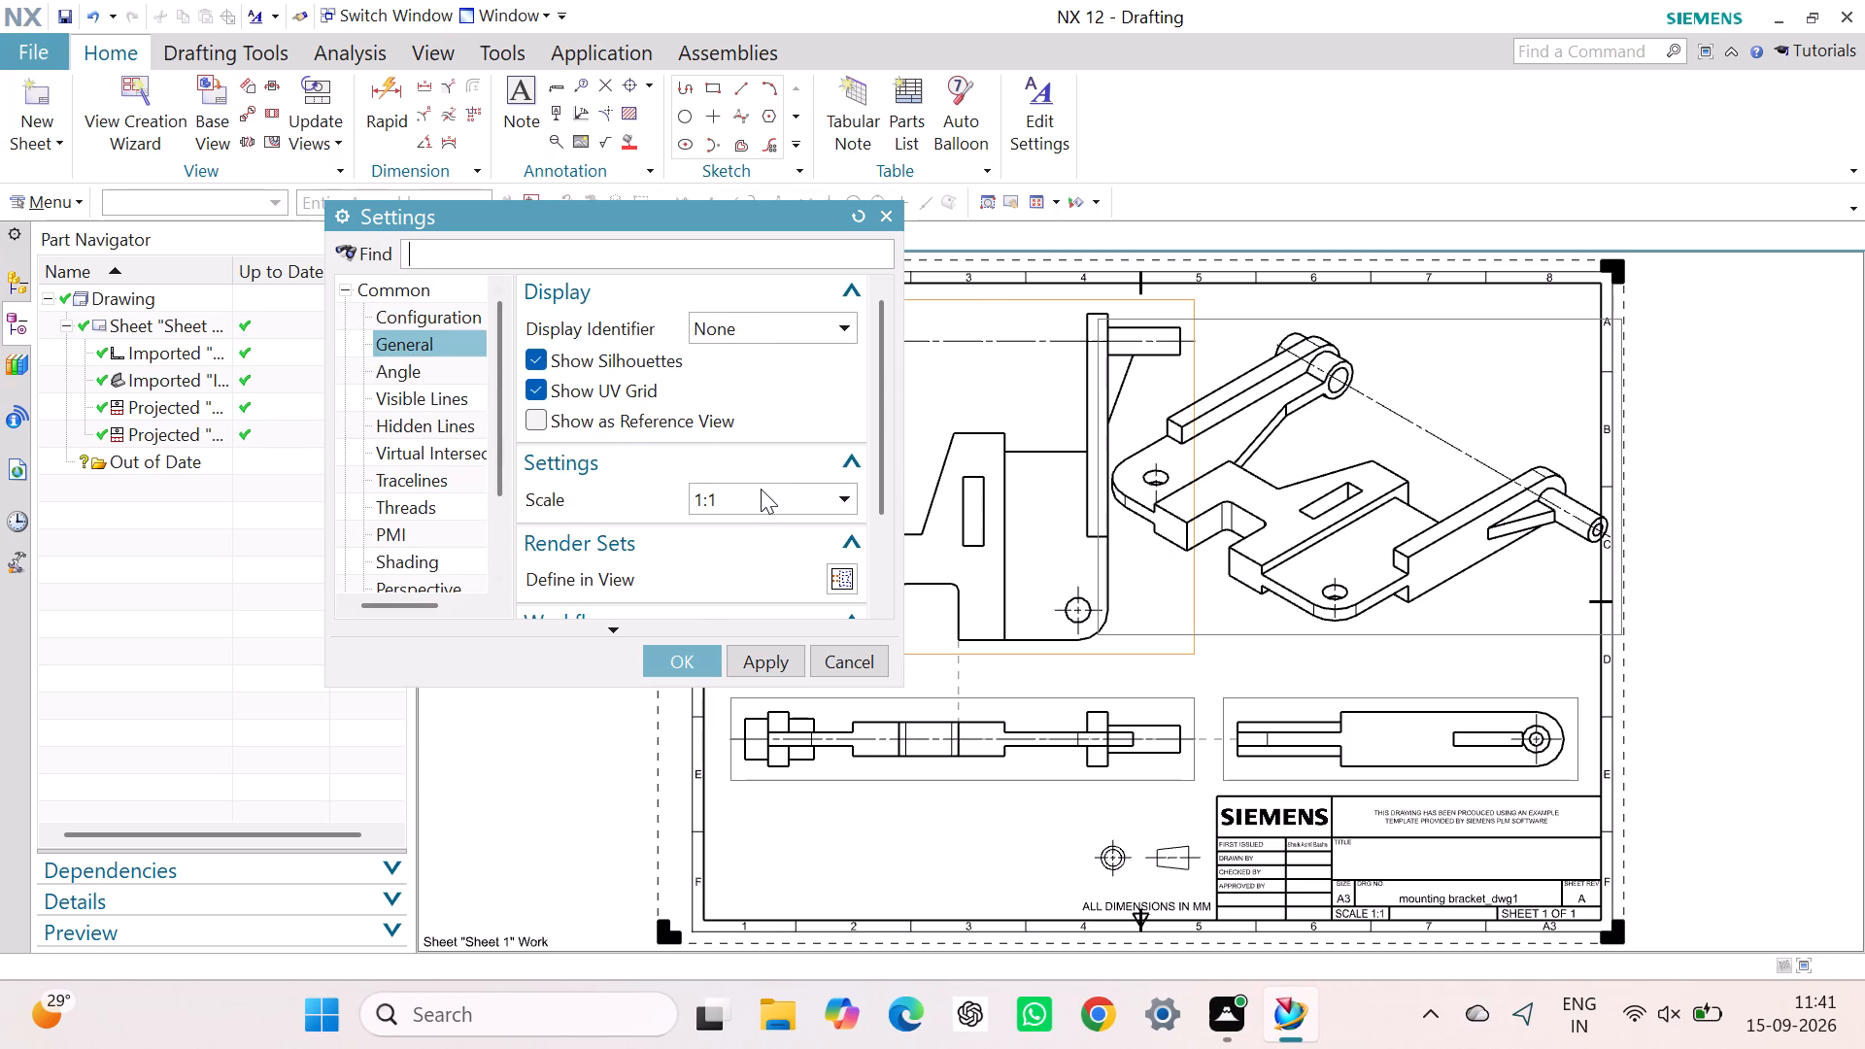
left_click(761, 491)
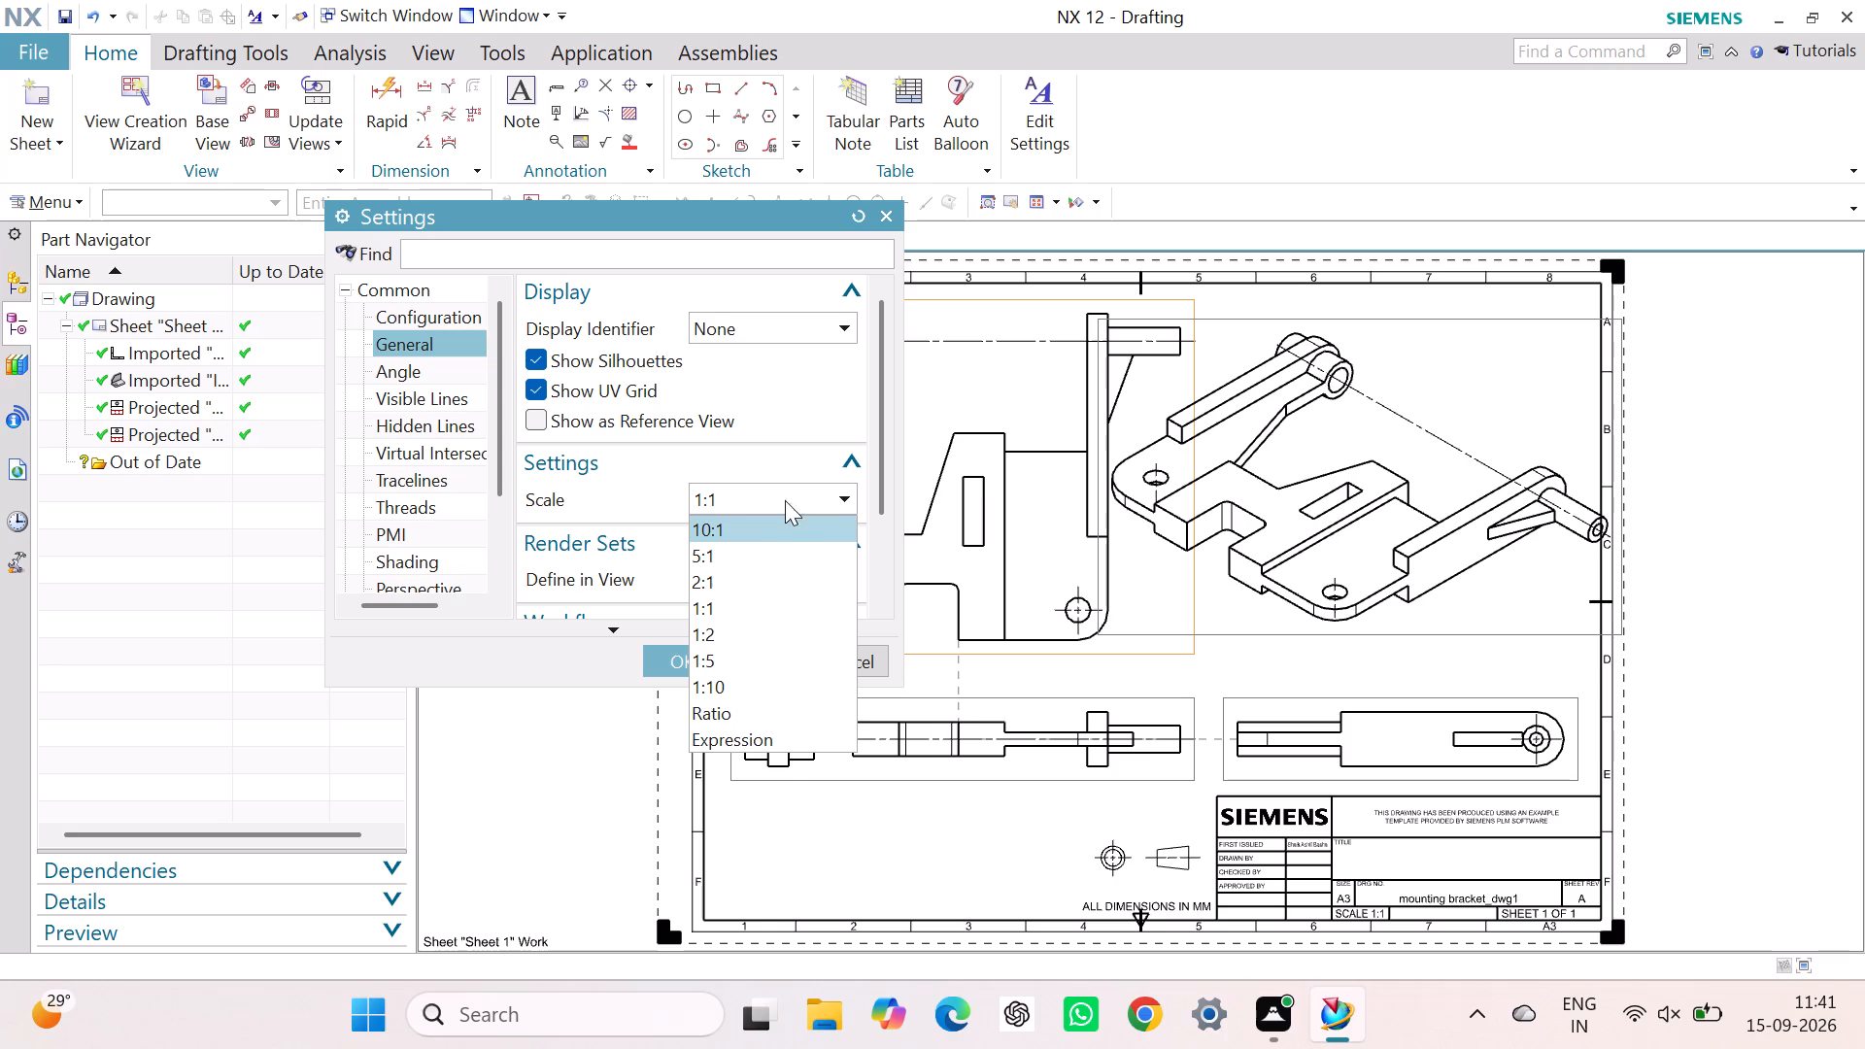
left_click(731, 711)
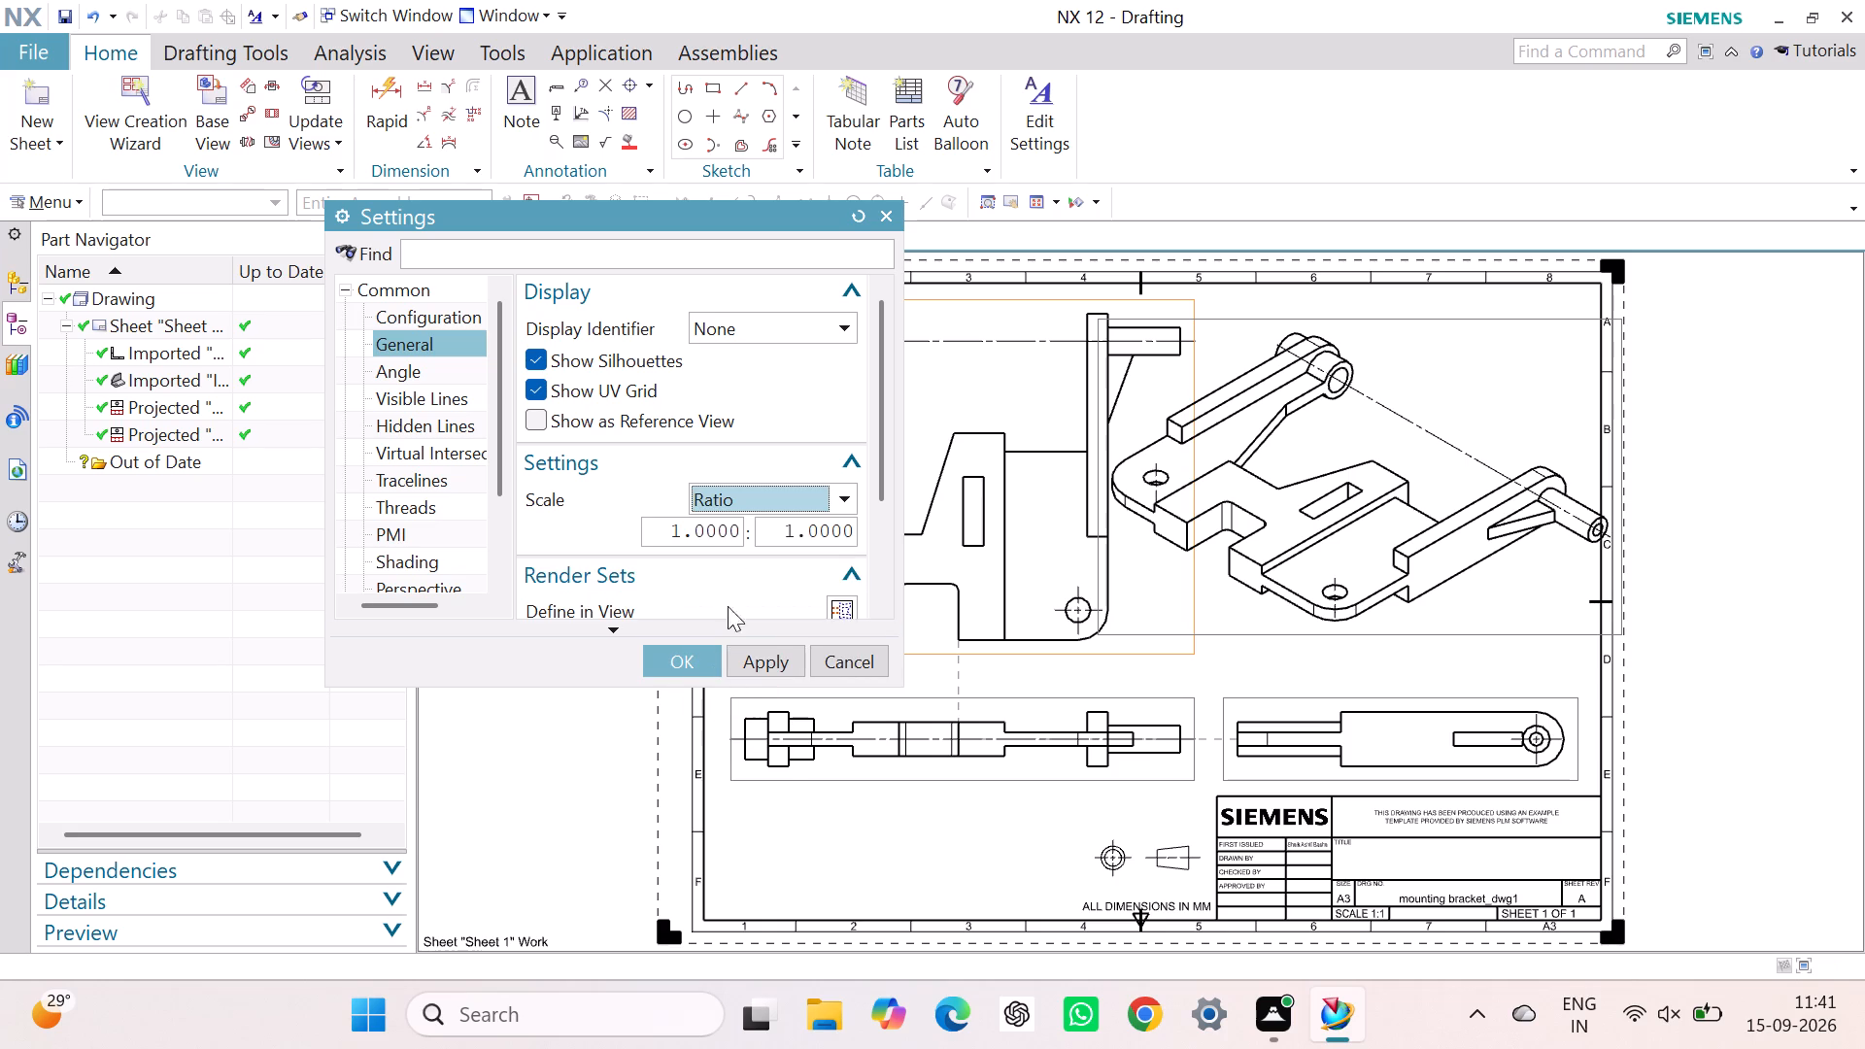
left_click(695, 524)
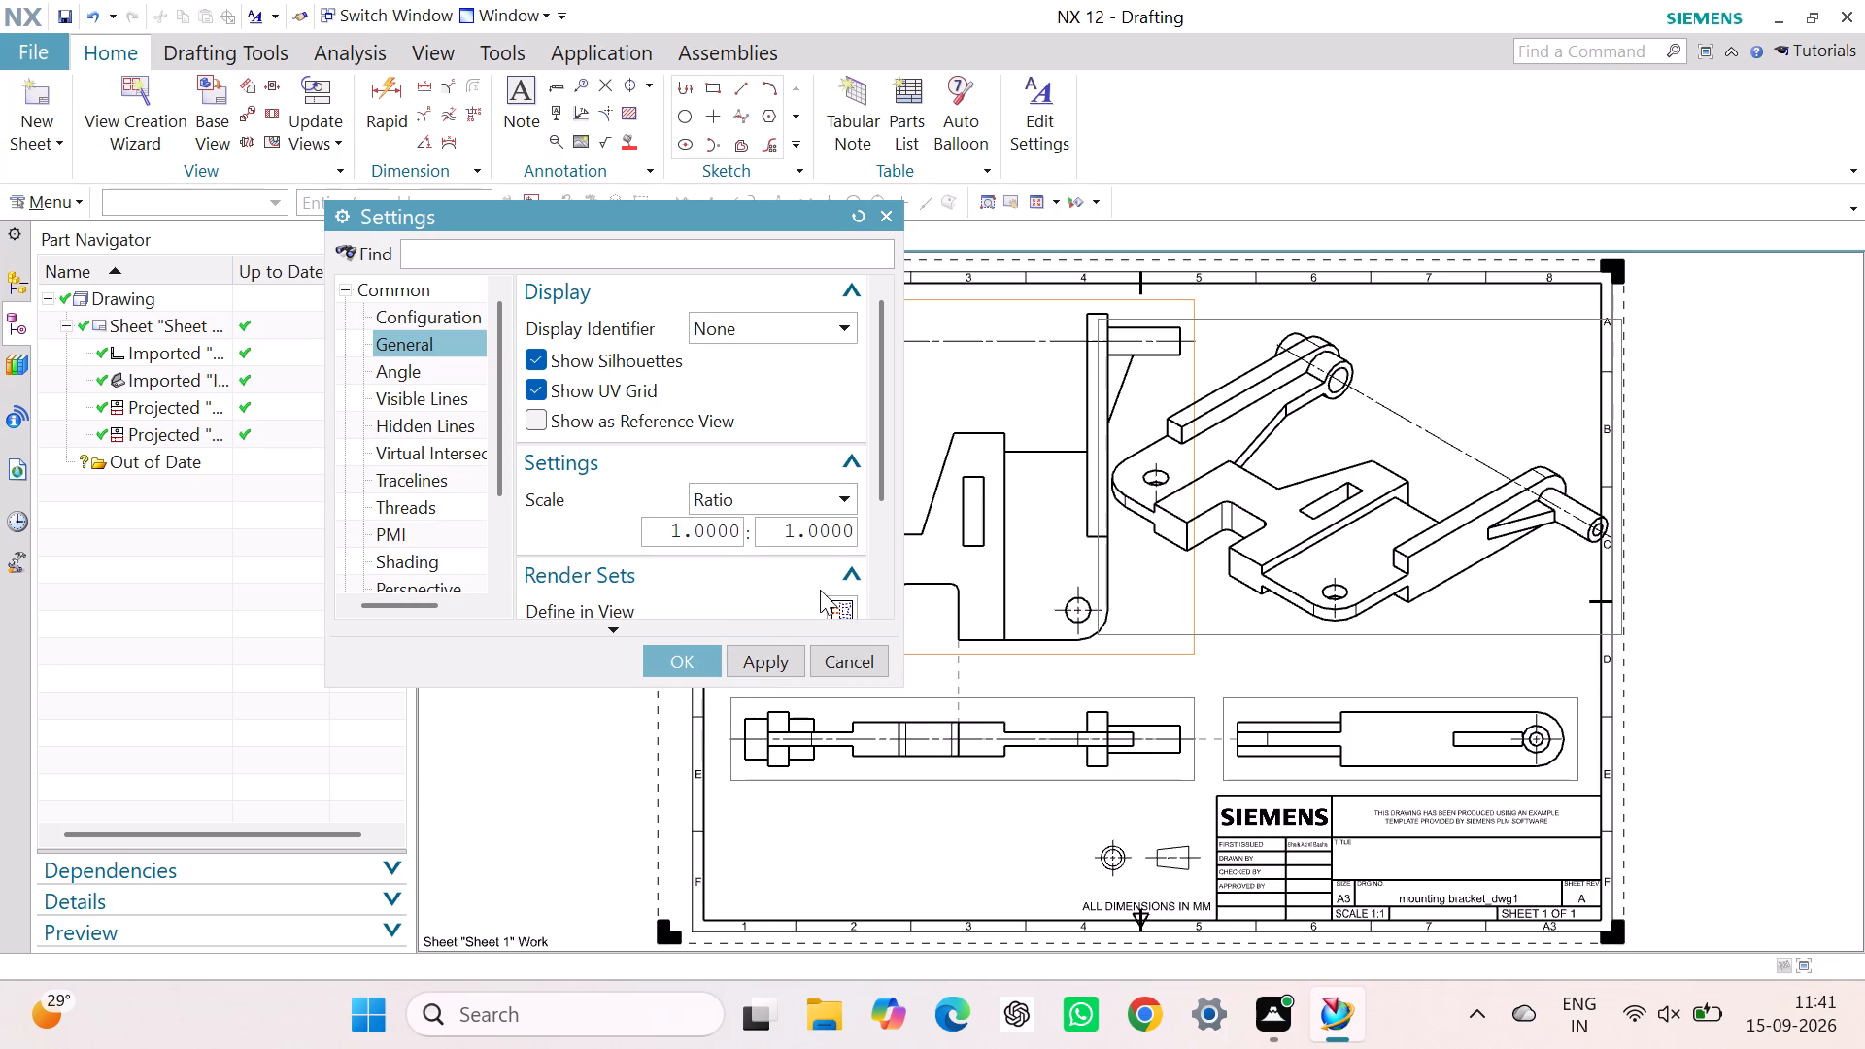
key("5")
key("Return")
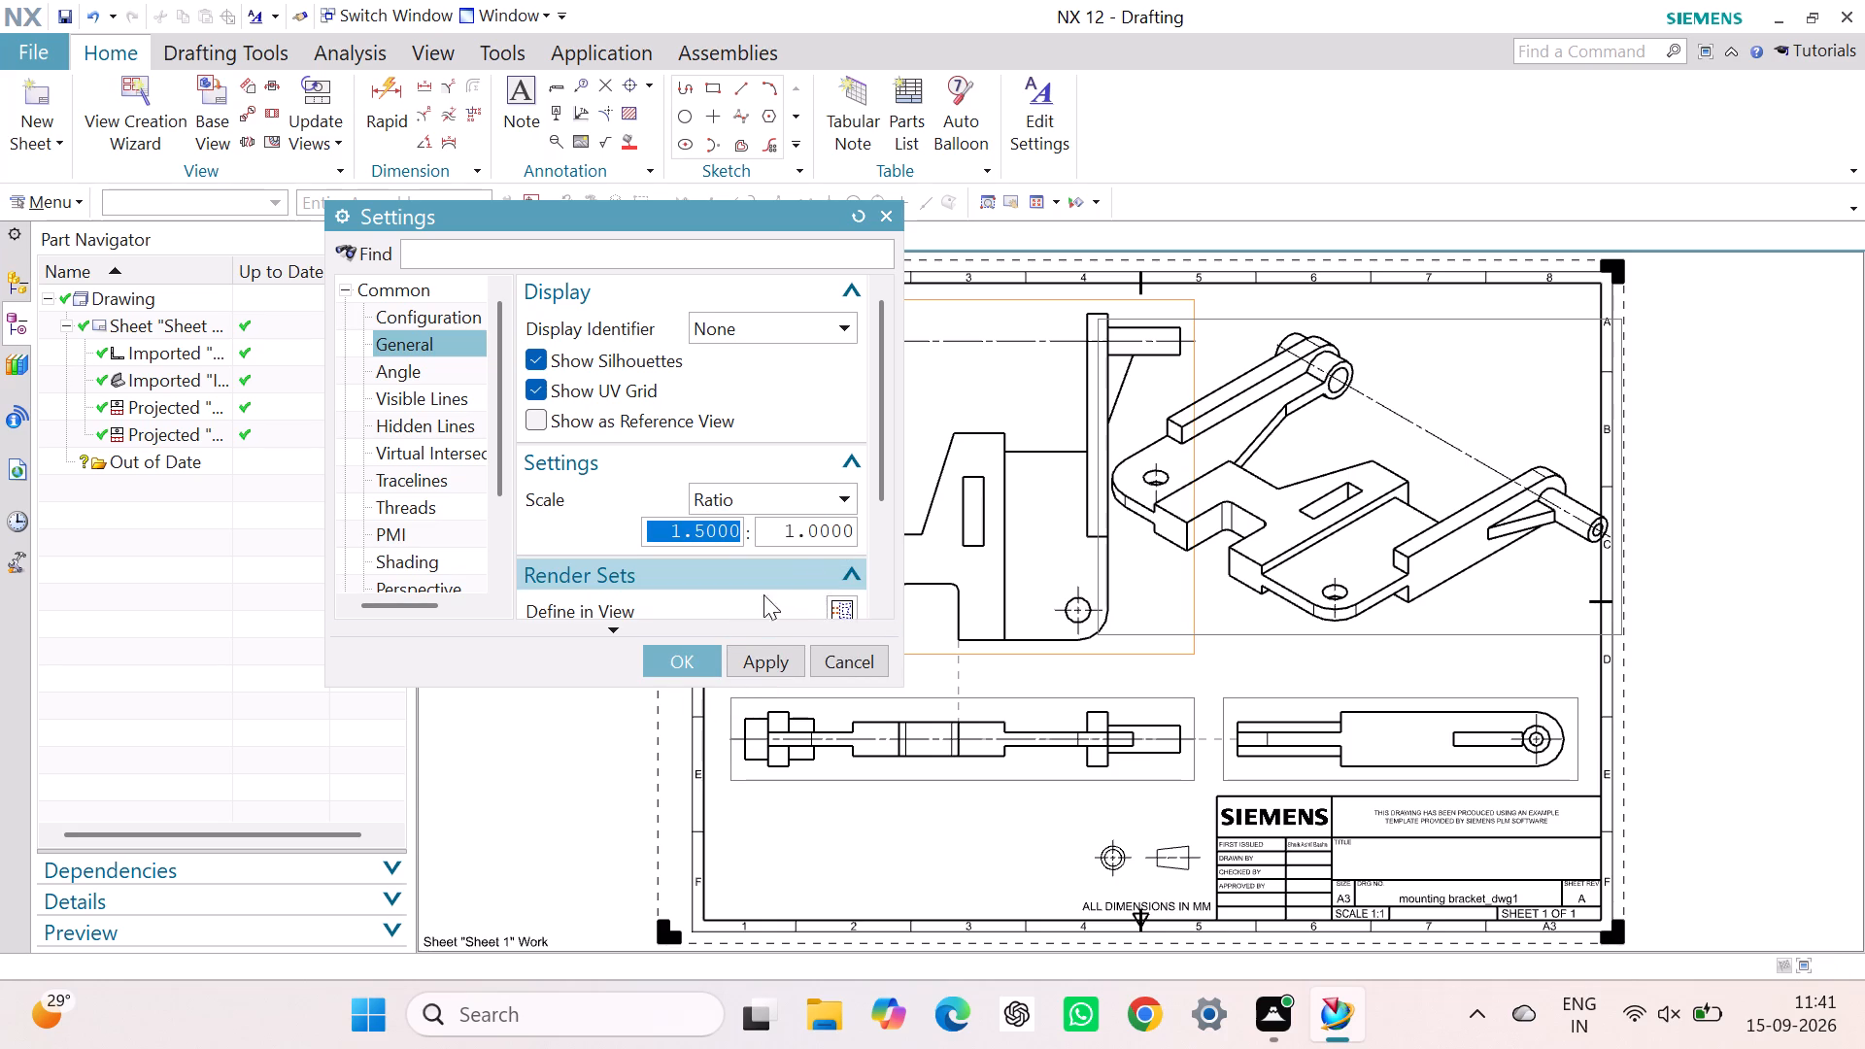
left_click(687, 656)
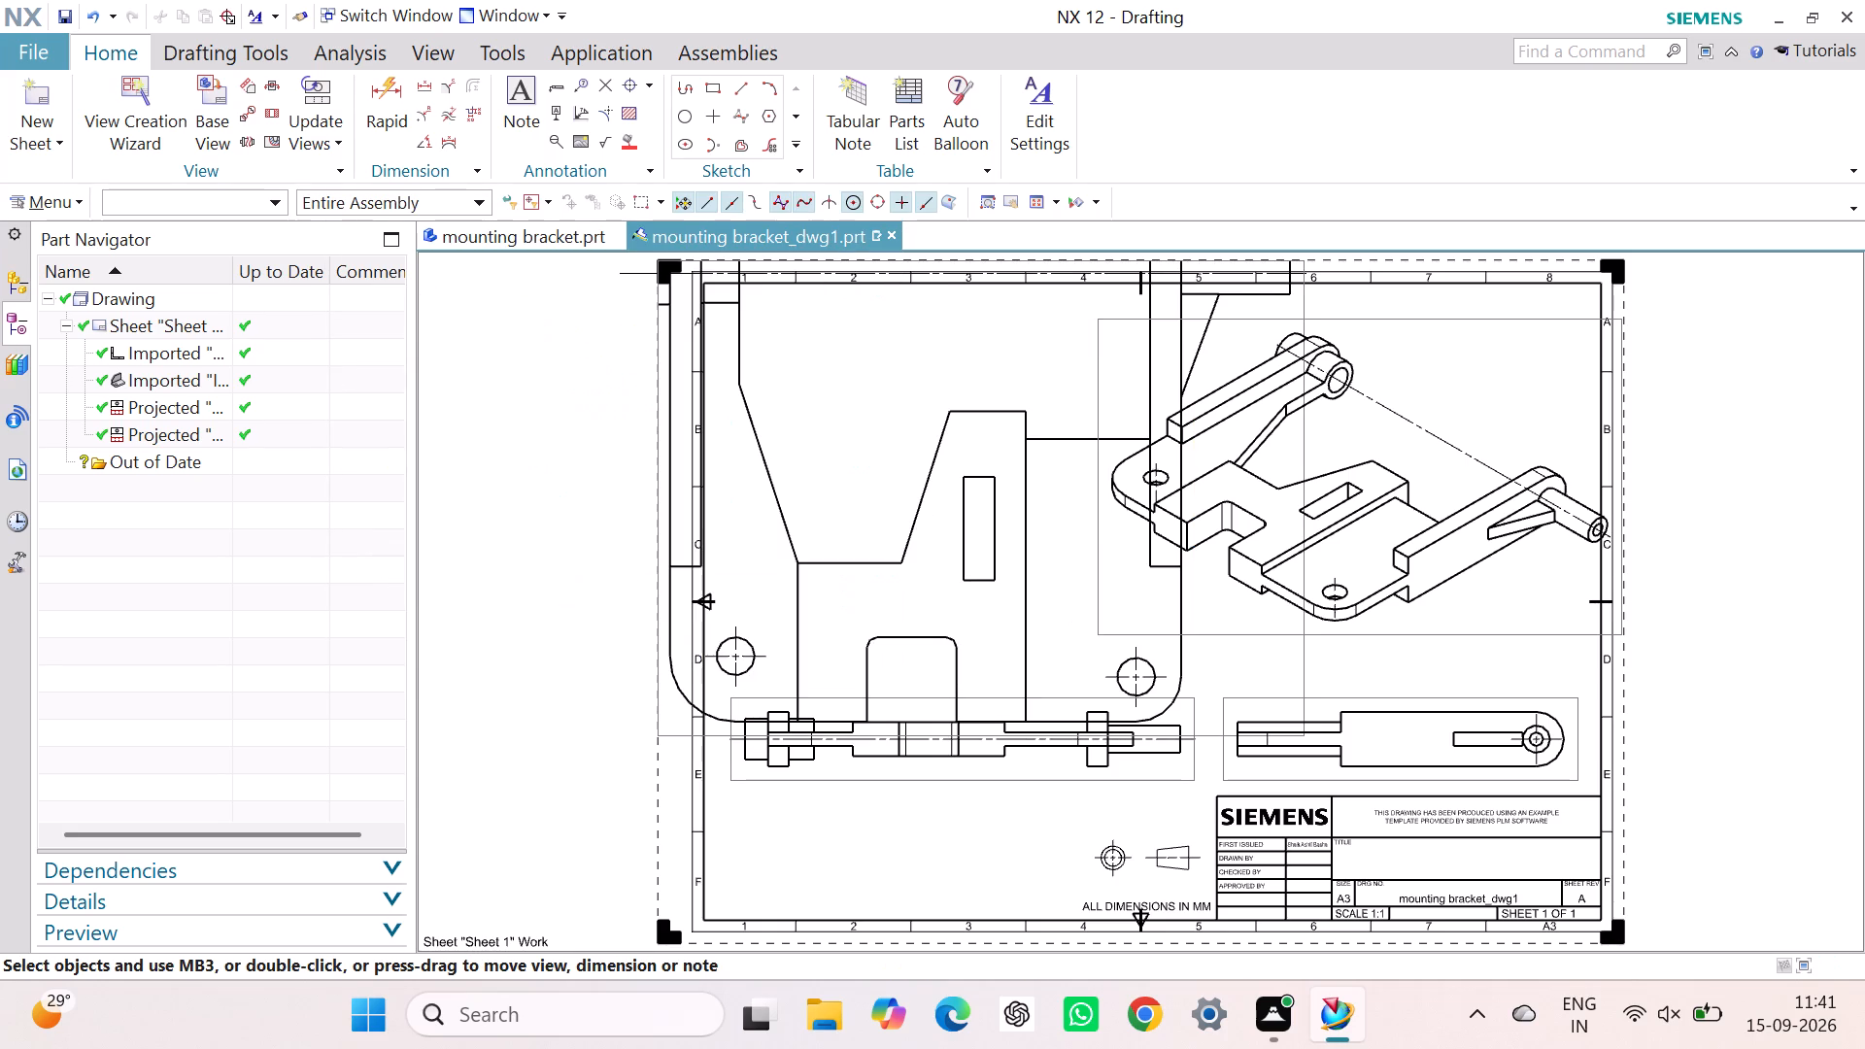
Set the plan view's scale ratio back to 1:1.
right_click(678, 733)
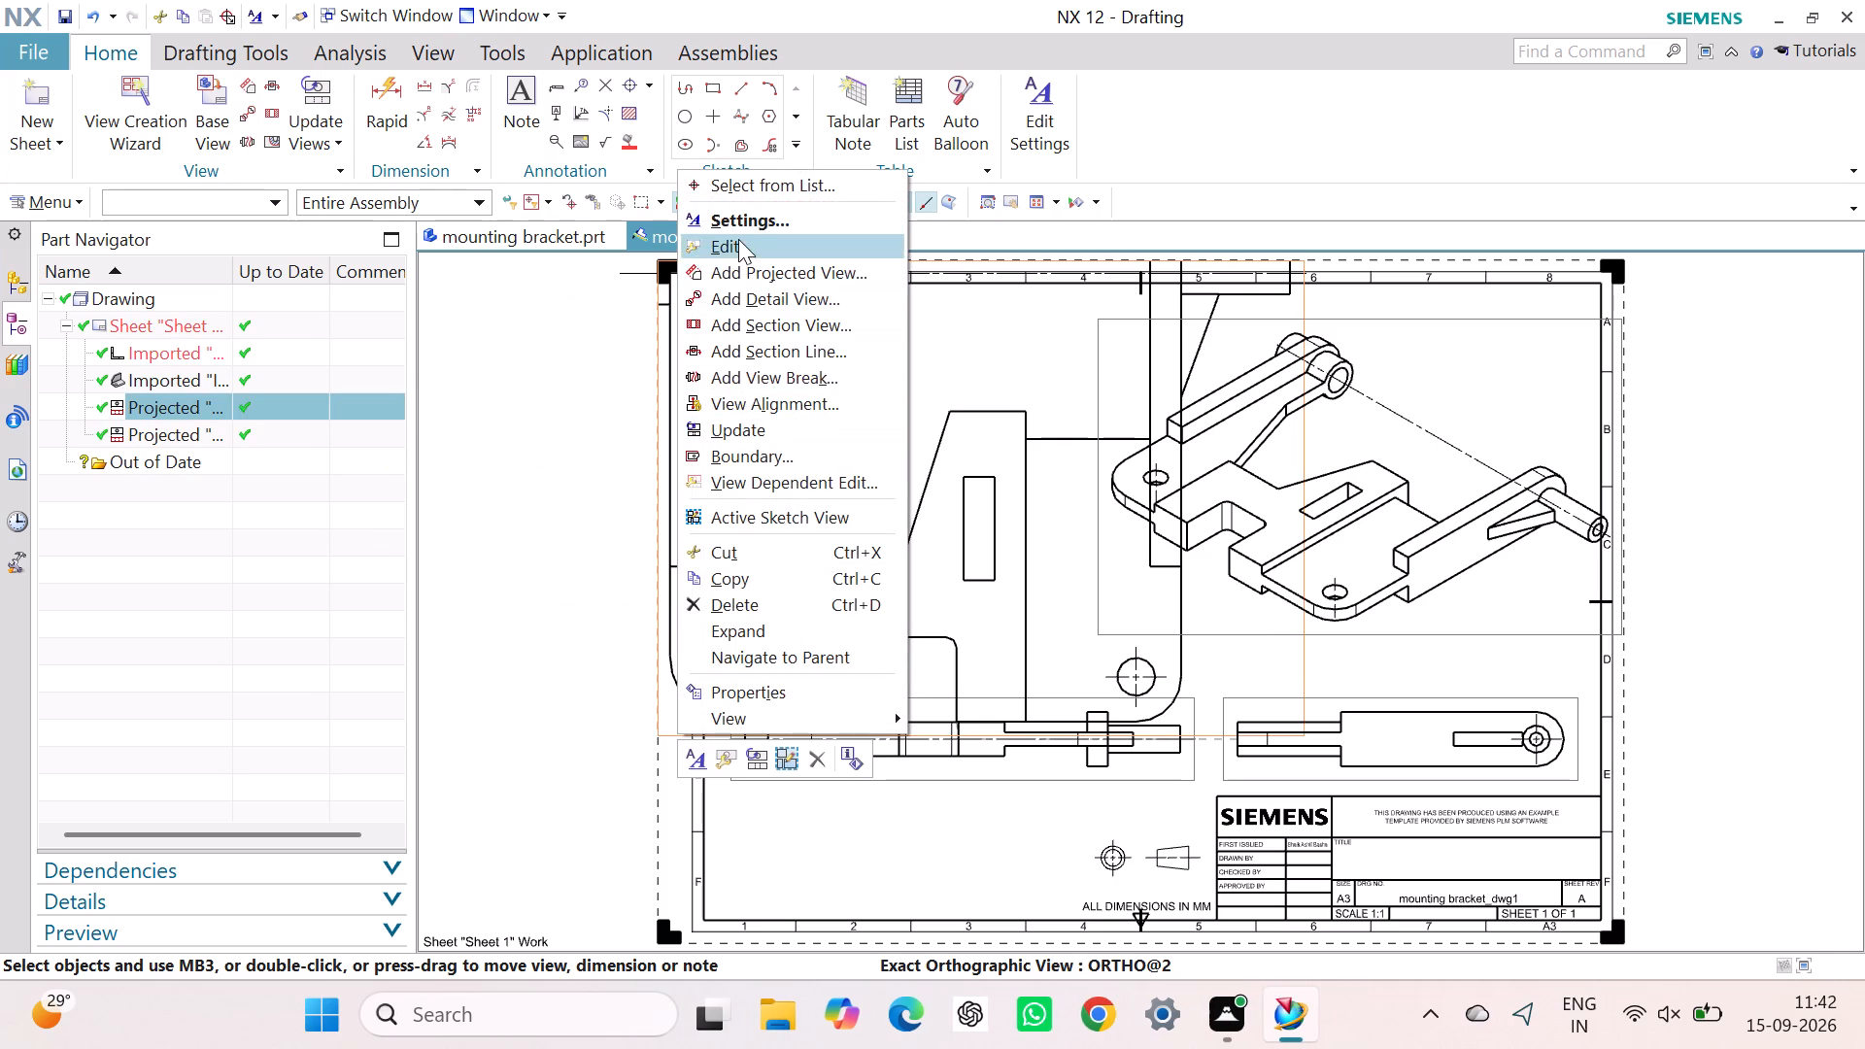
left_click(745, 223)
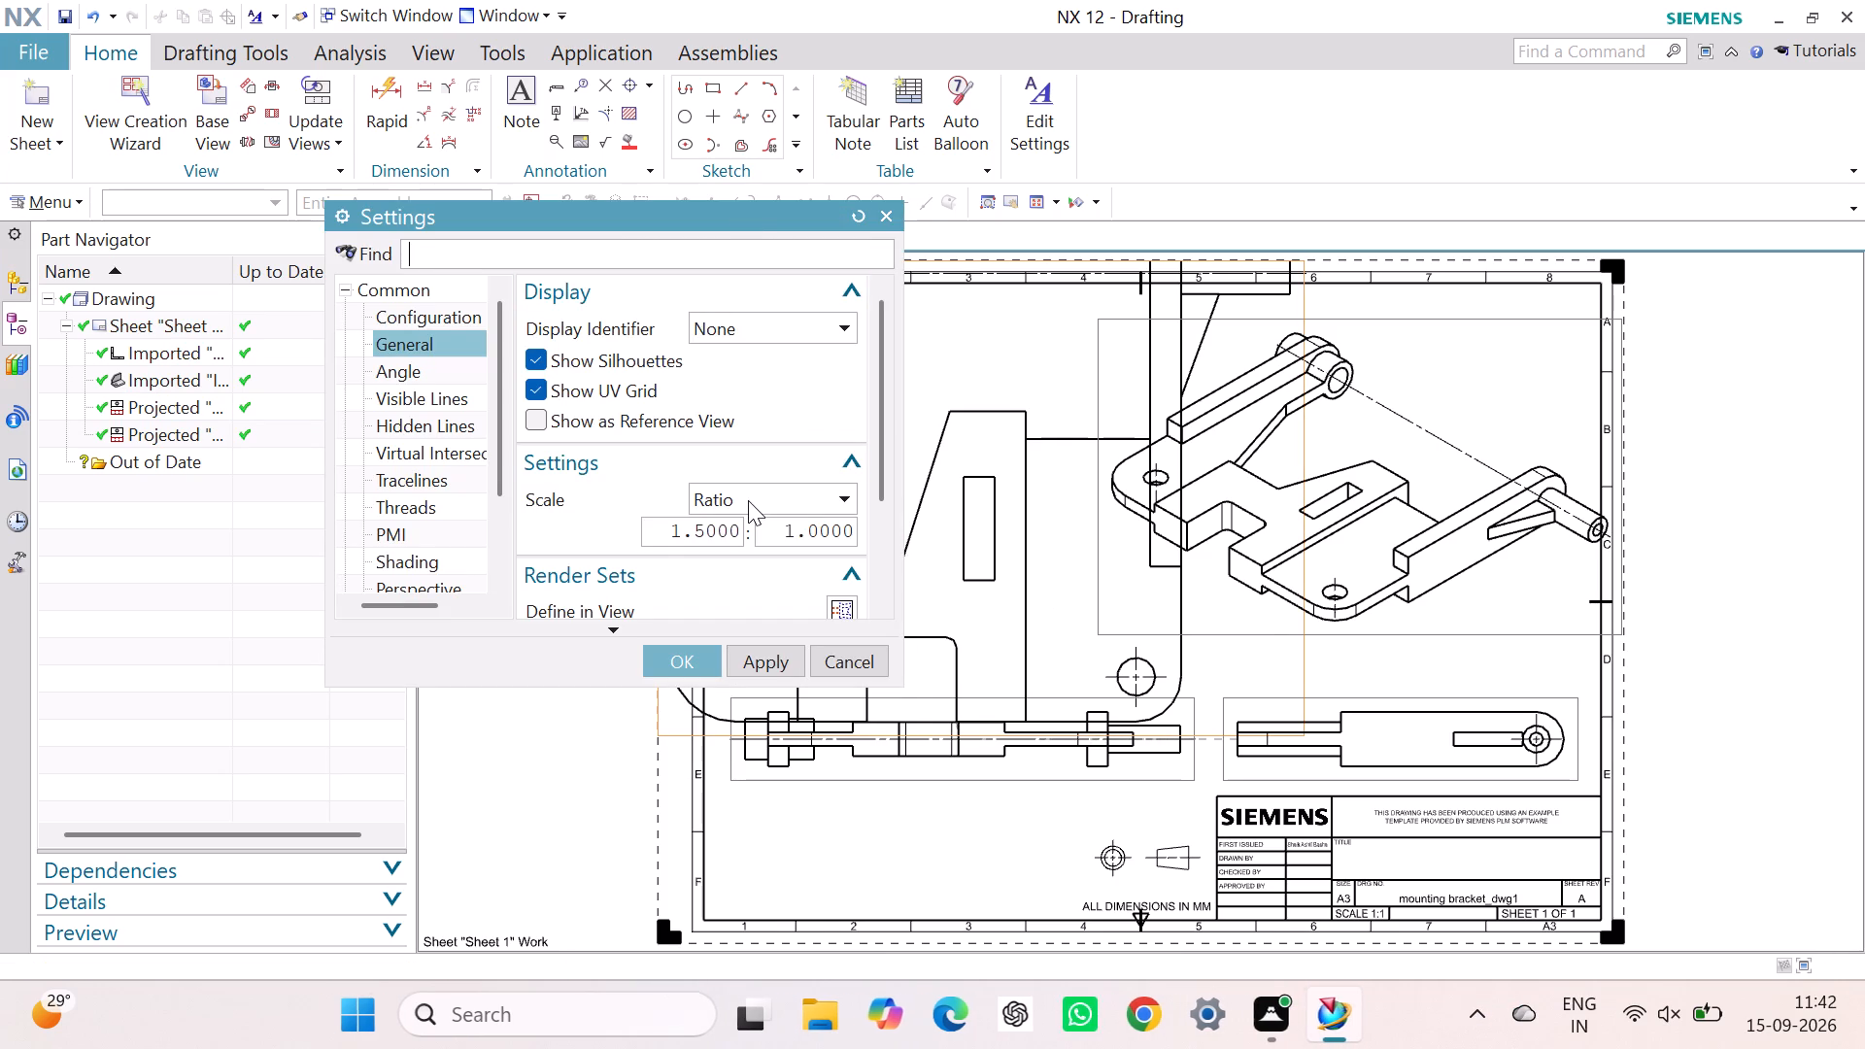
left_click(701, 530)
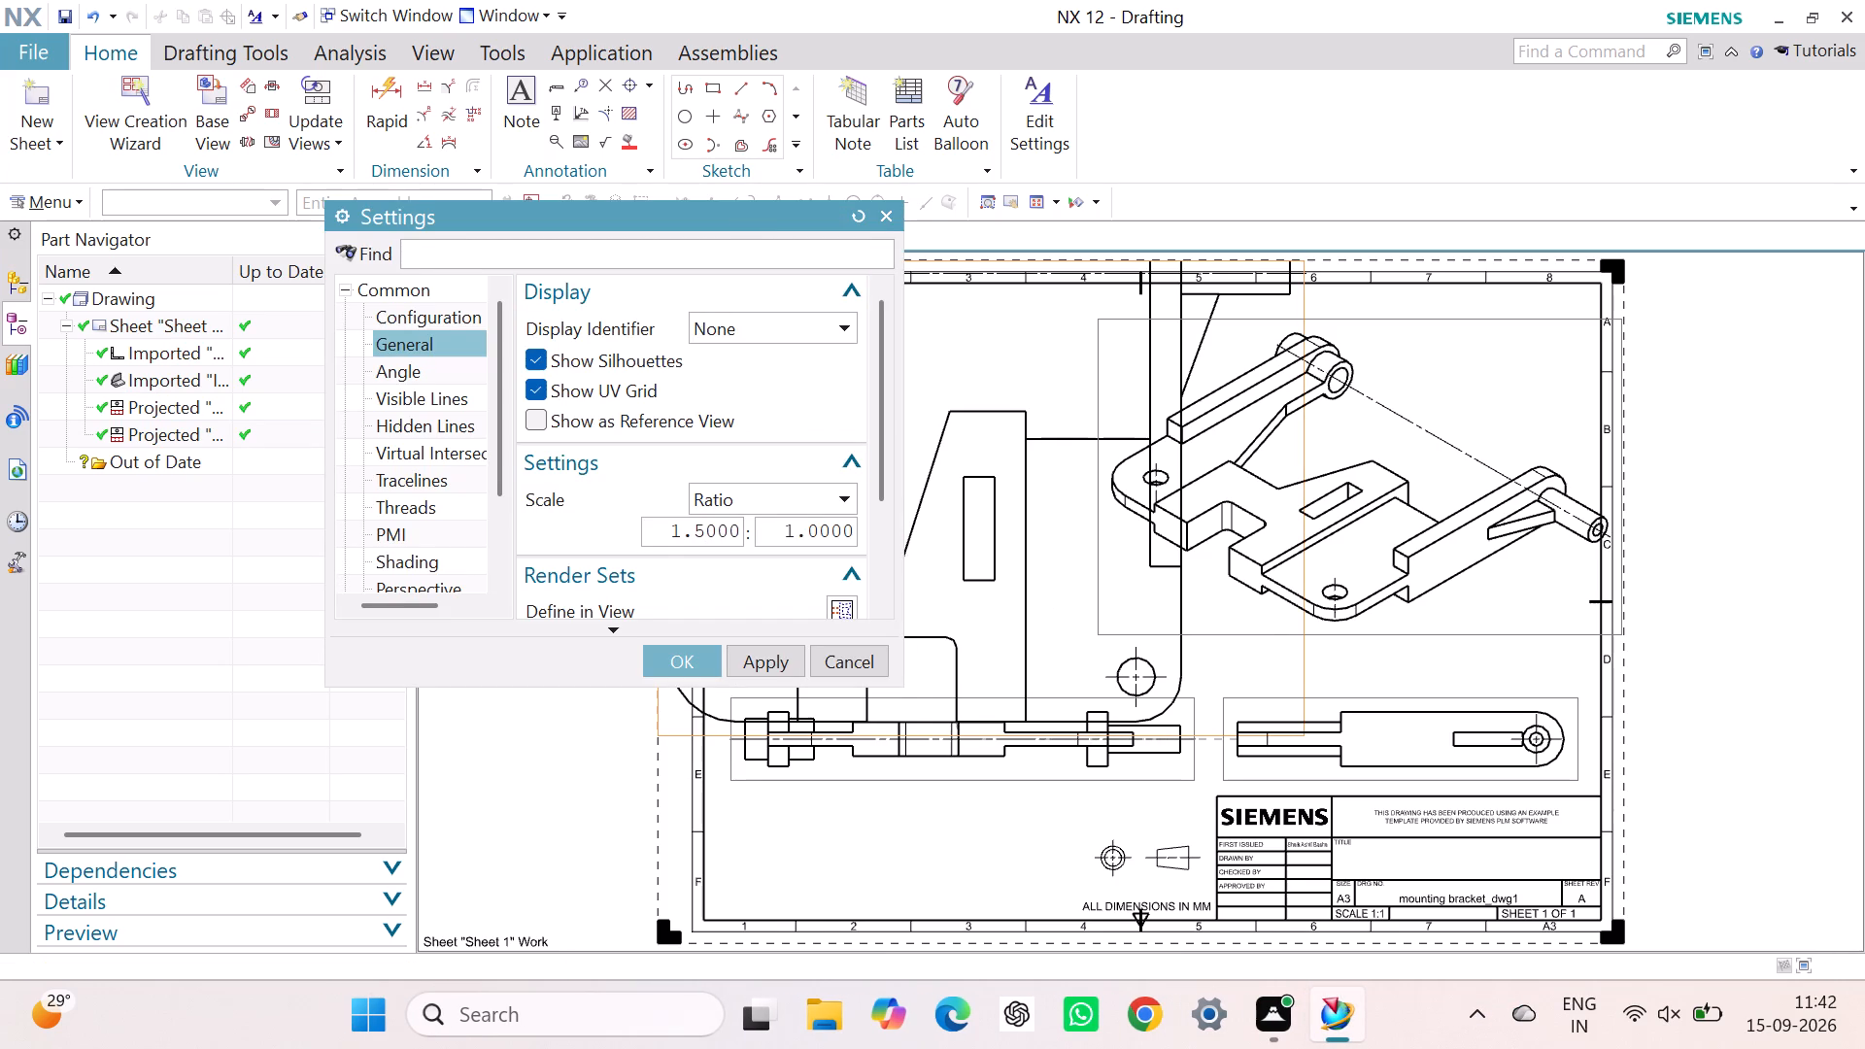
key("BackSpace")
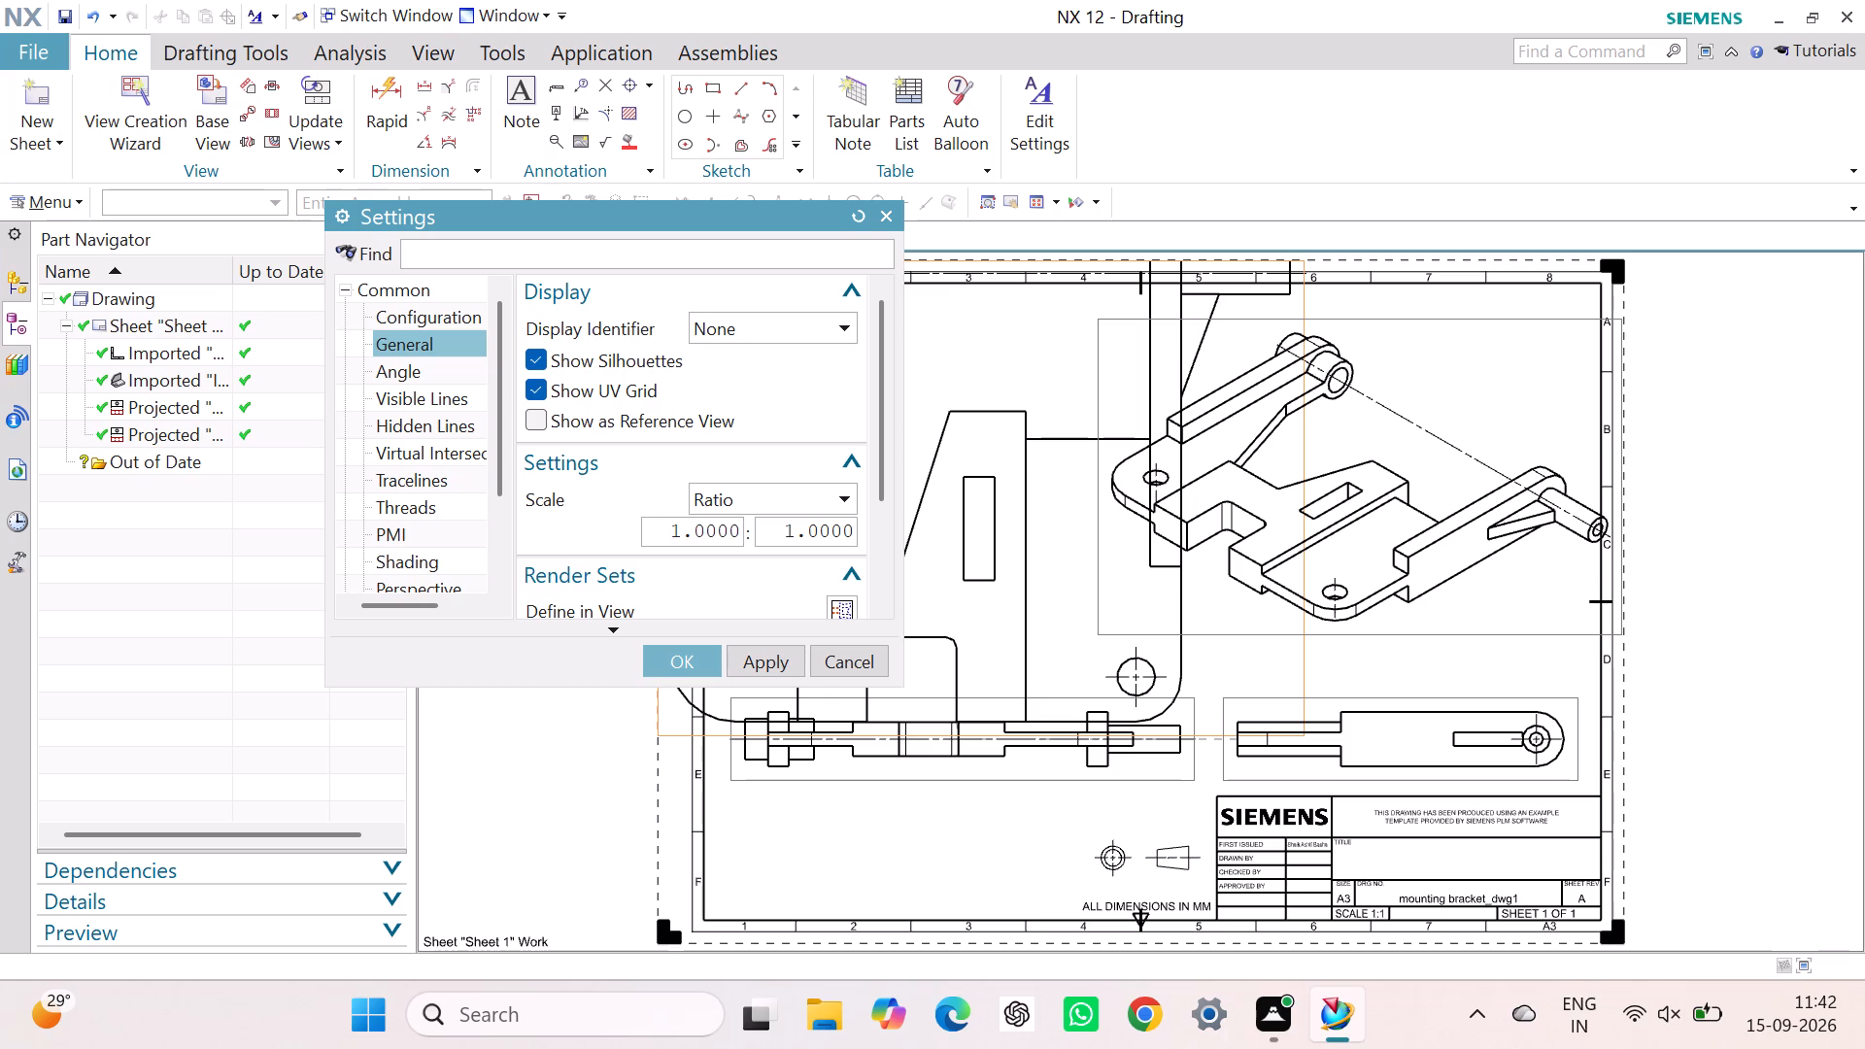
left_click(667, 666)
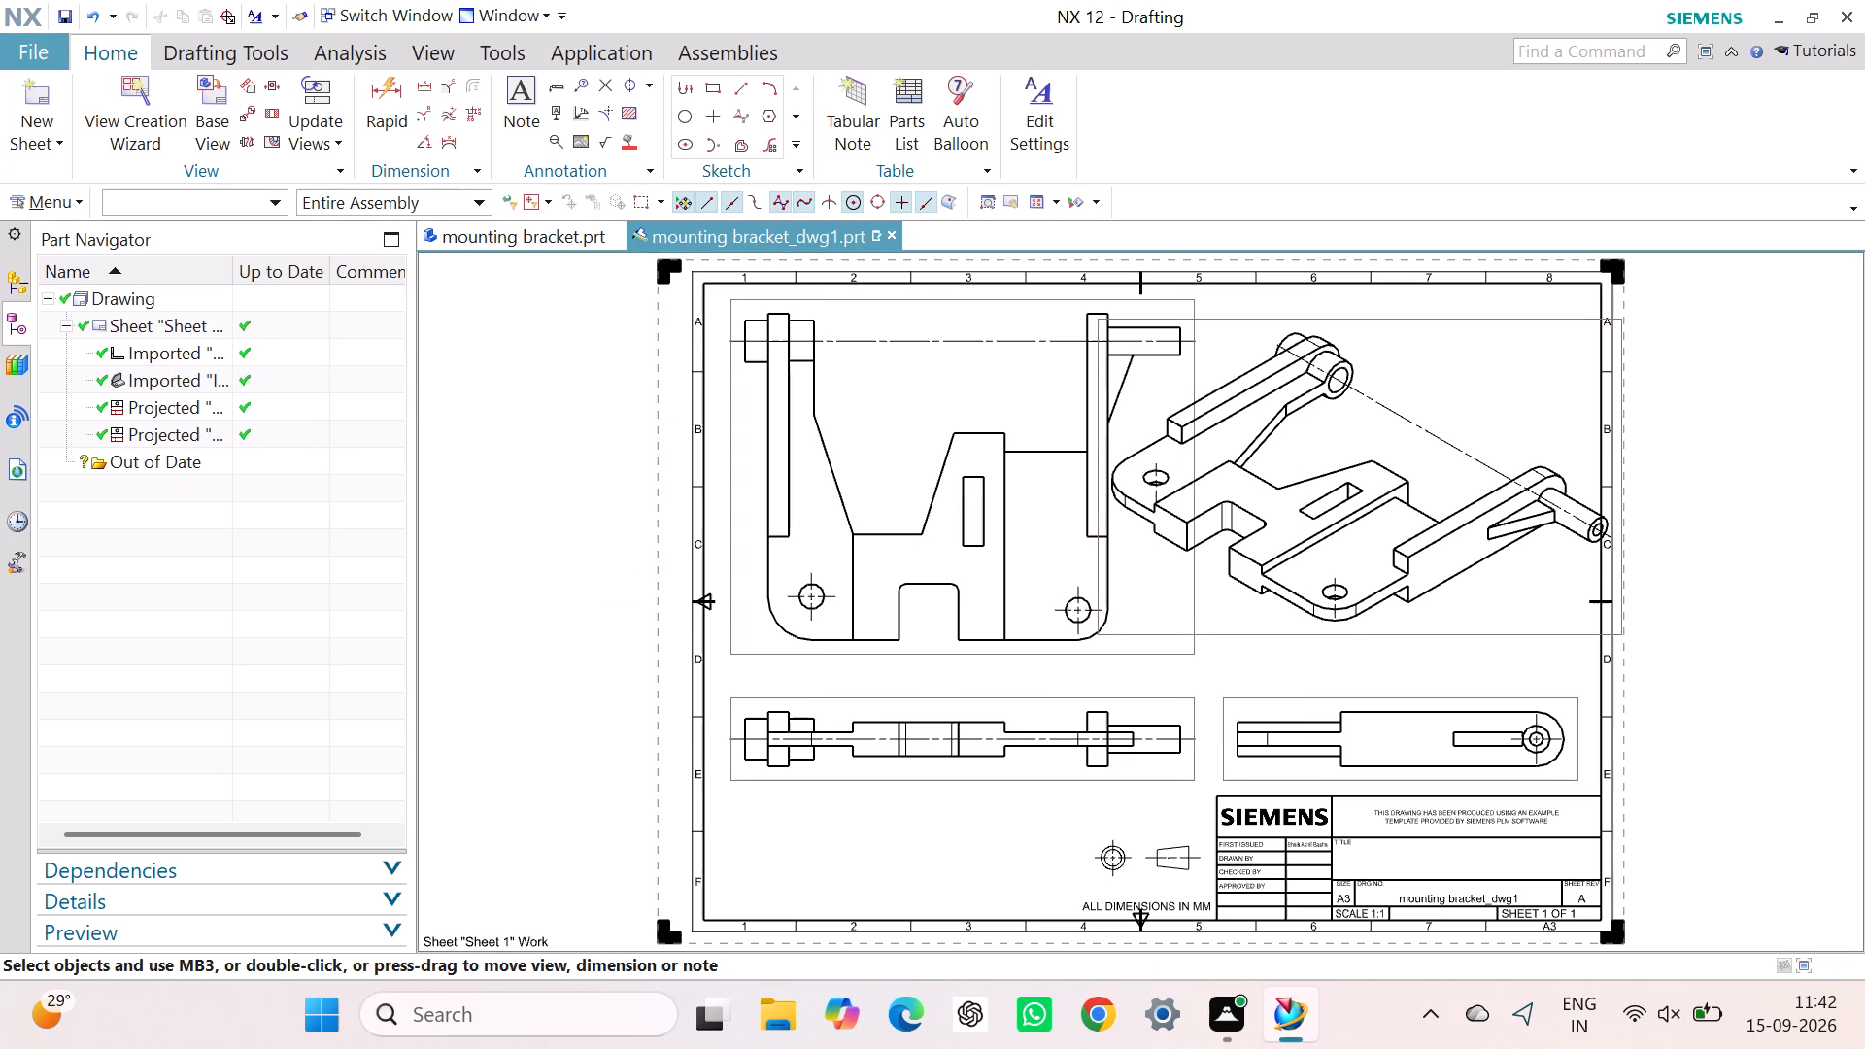
Shift the plan view and its aligned front view against the sheet's left border, and move the isometric view slightly left.
left_click_drag(727, 513, 705, 508)
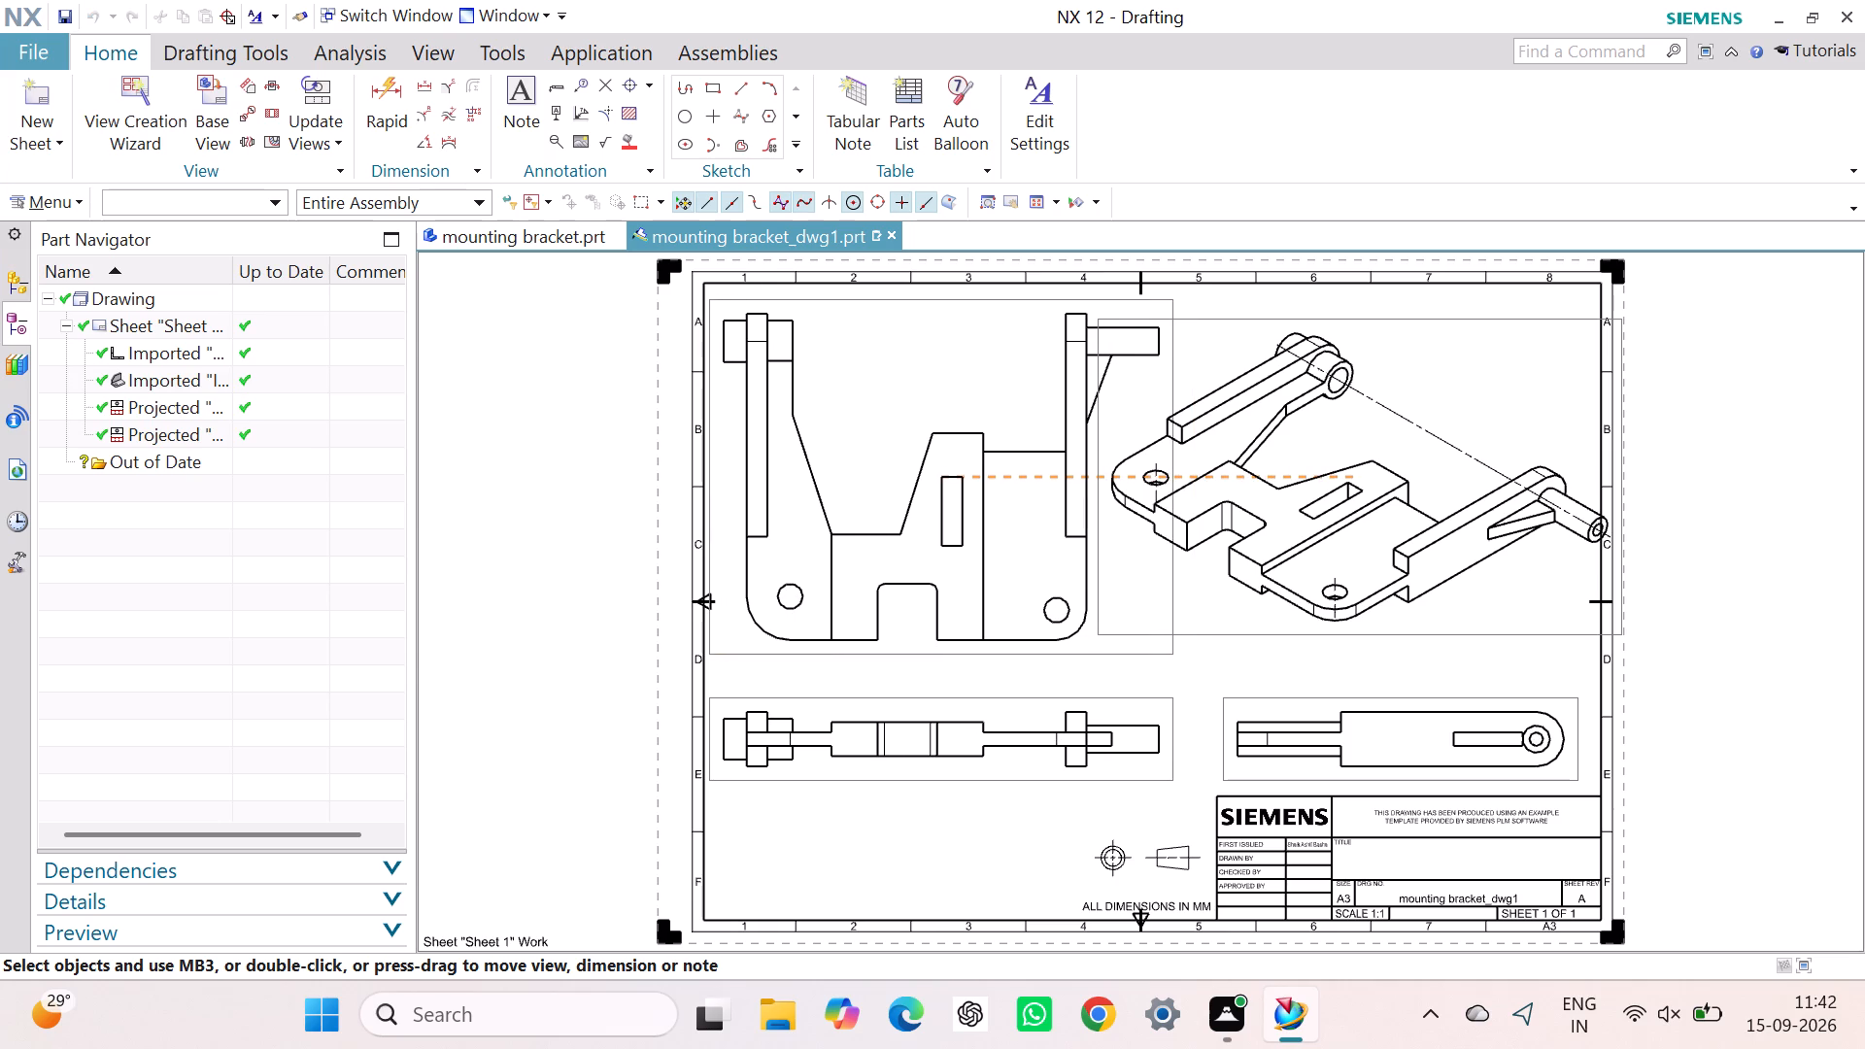
left_click_drag(705, 508, 698, 508)
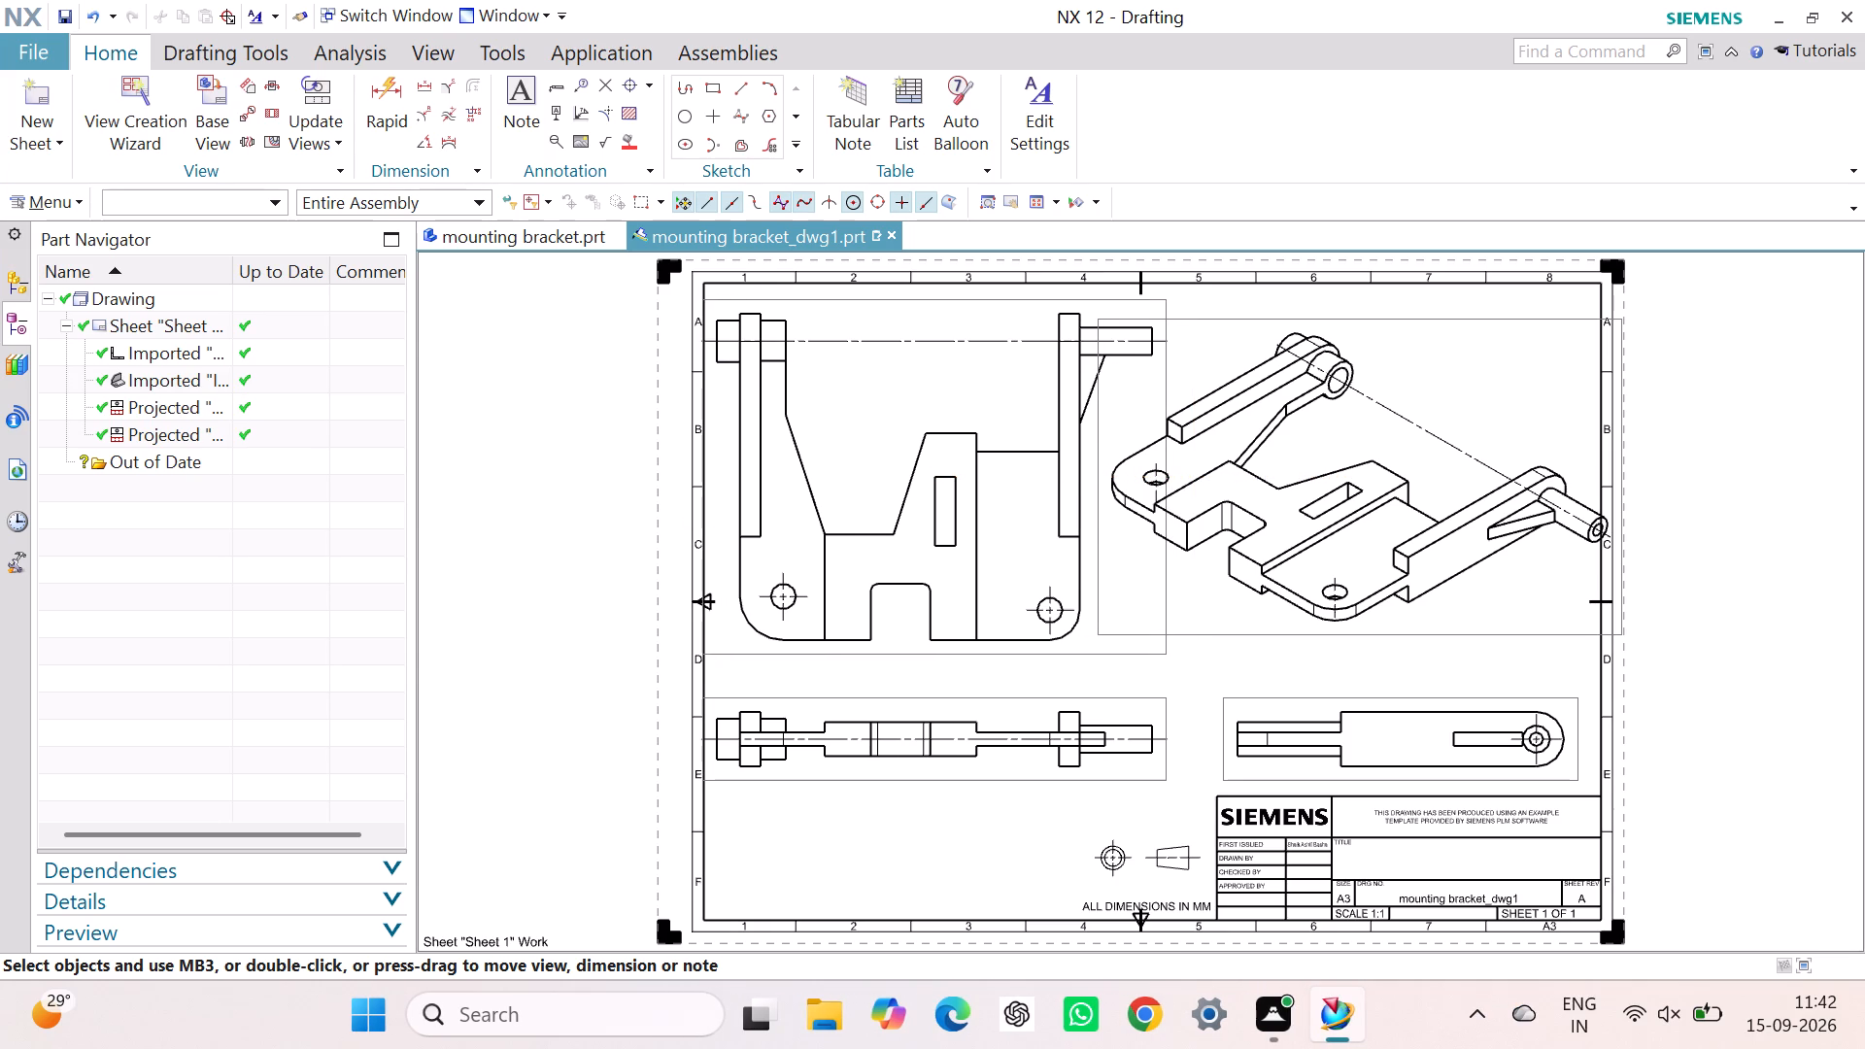
left_click_drag(1469, 633, 1446, 632)
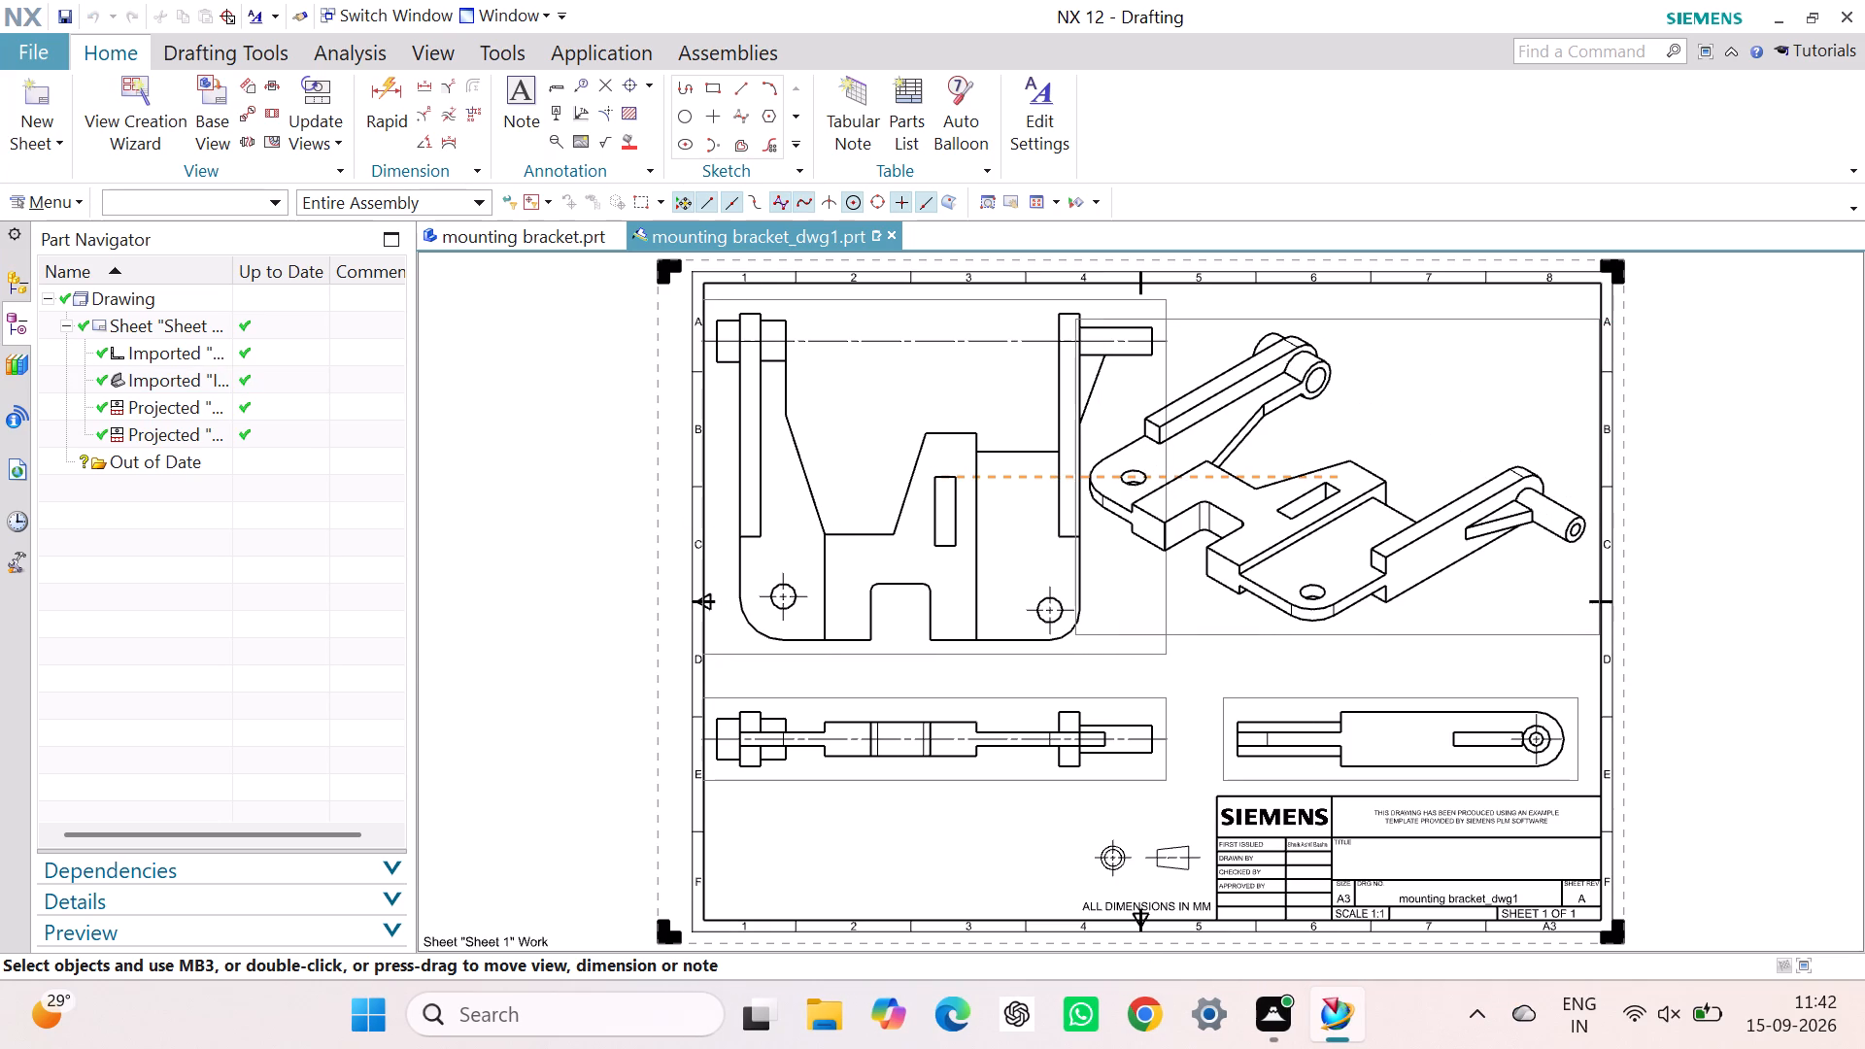
left_click_drag(1446, 632, 1455, 630)
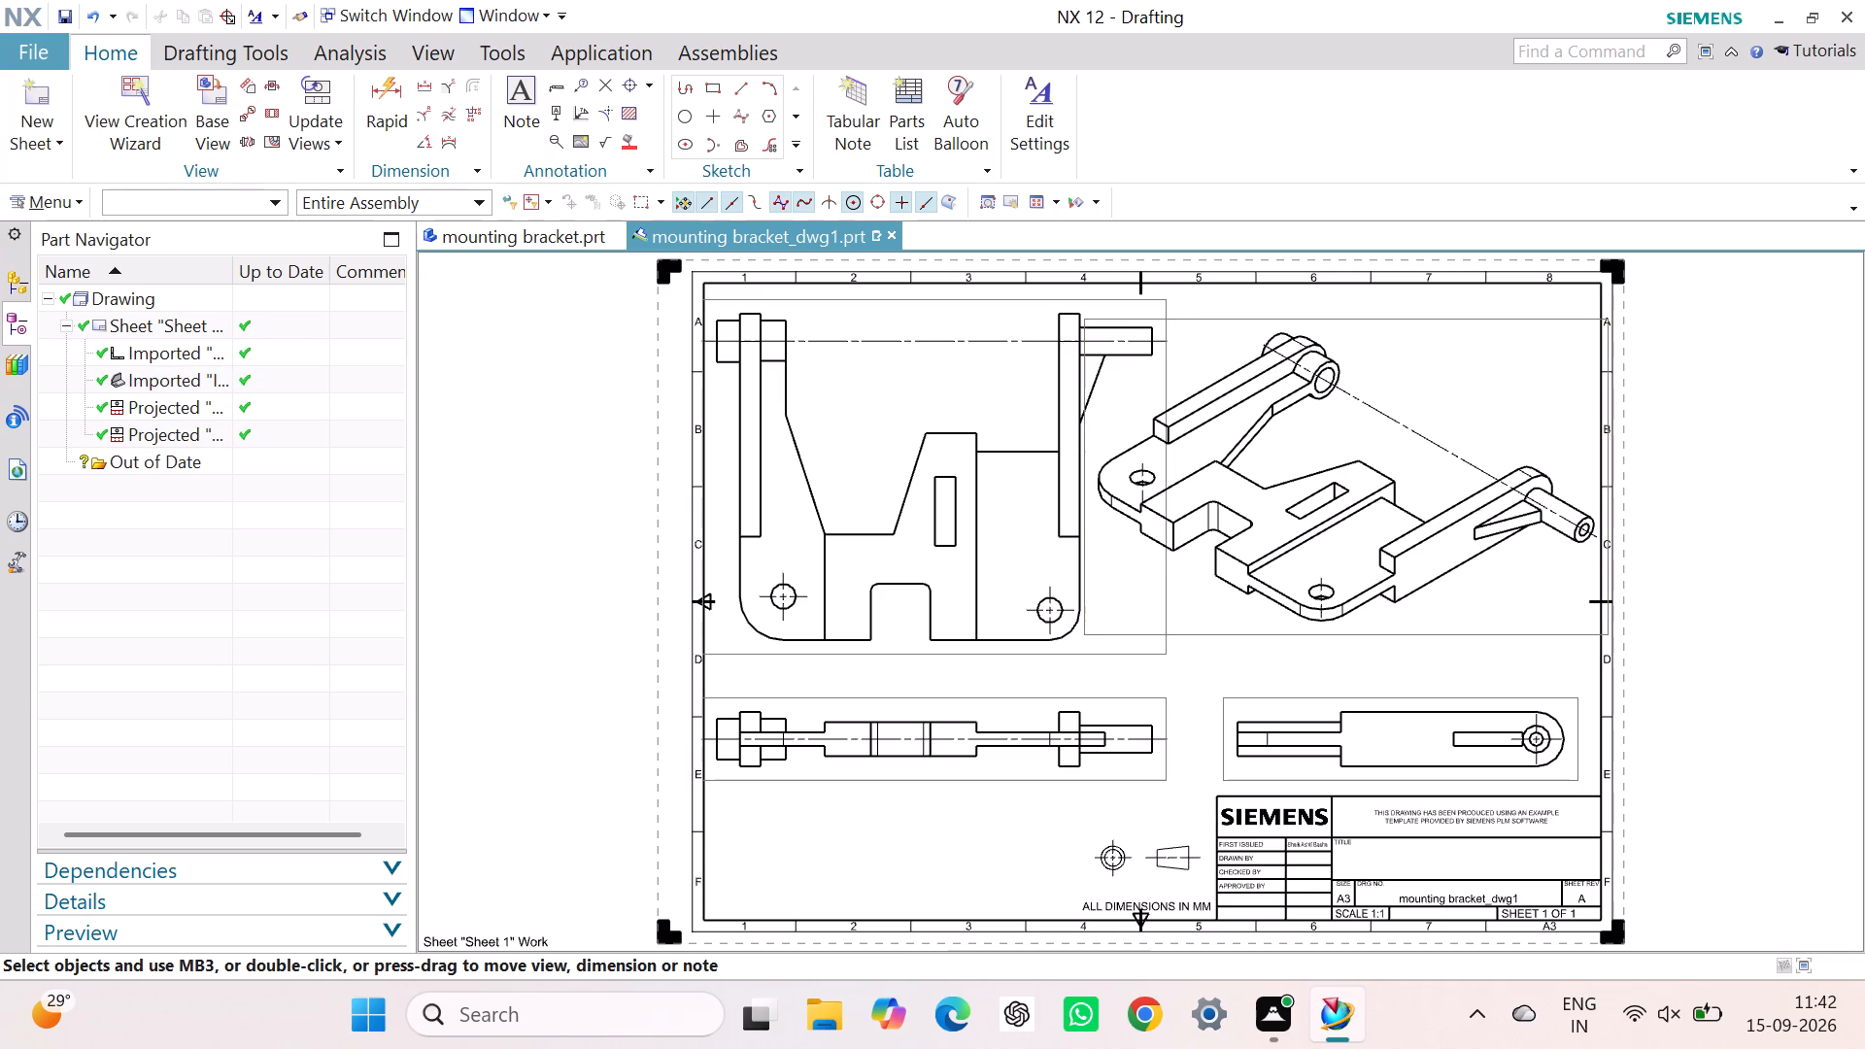
key("Escape")
key("Escape")
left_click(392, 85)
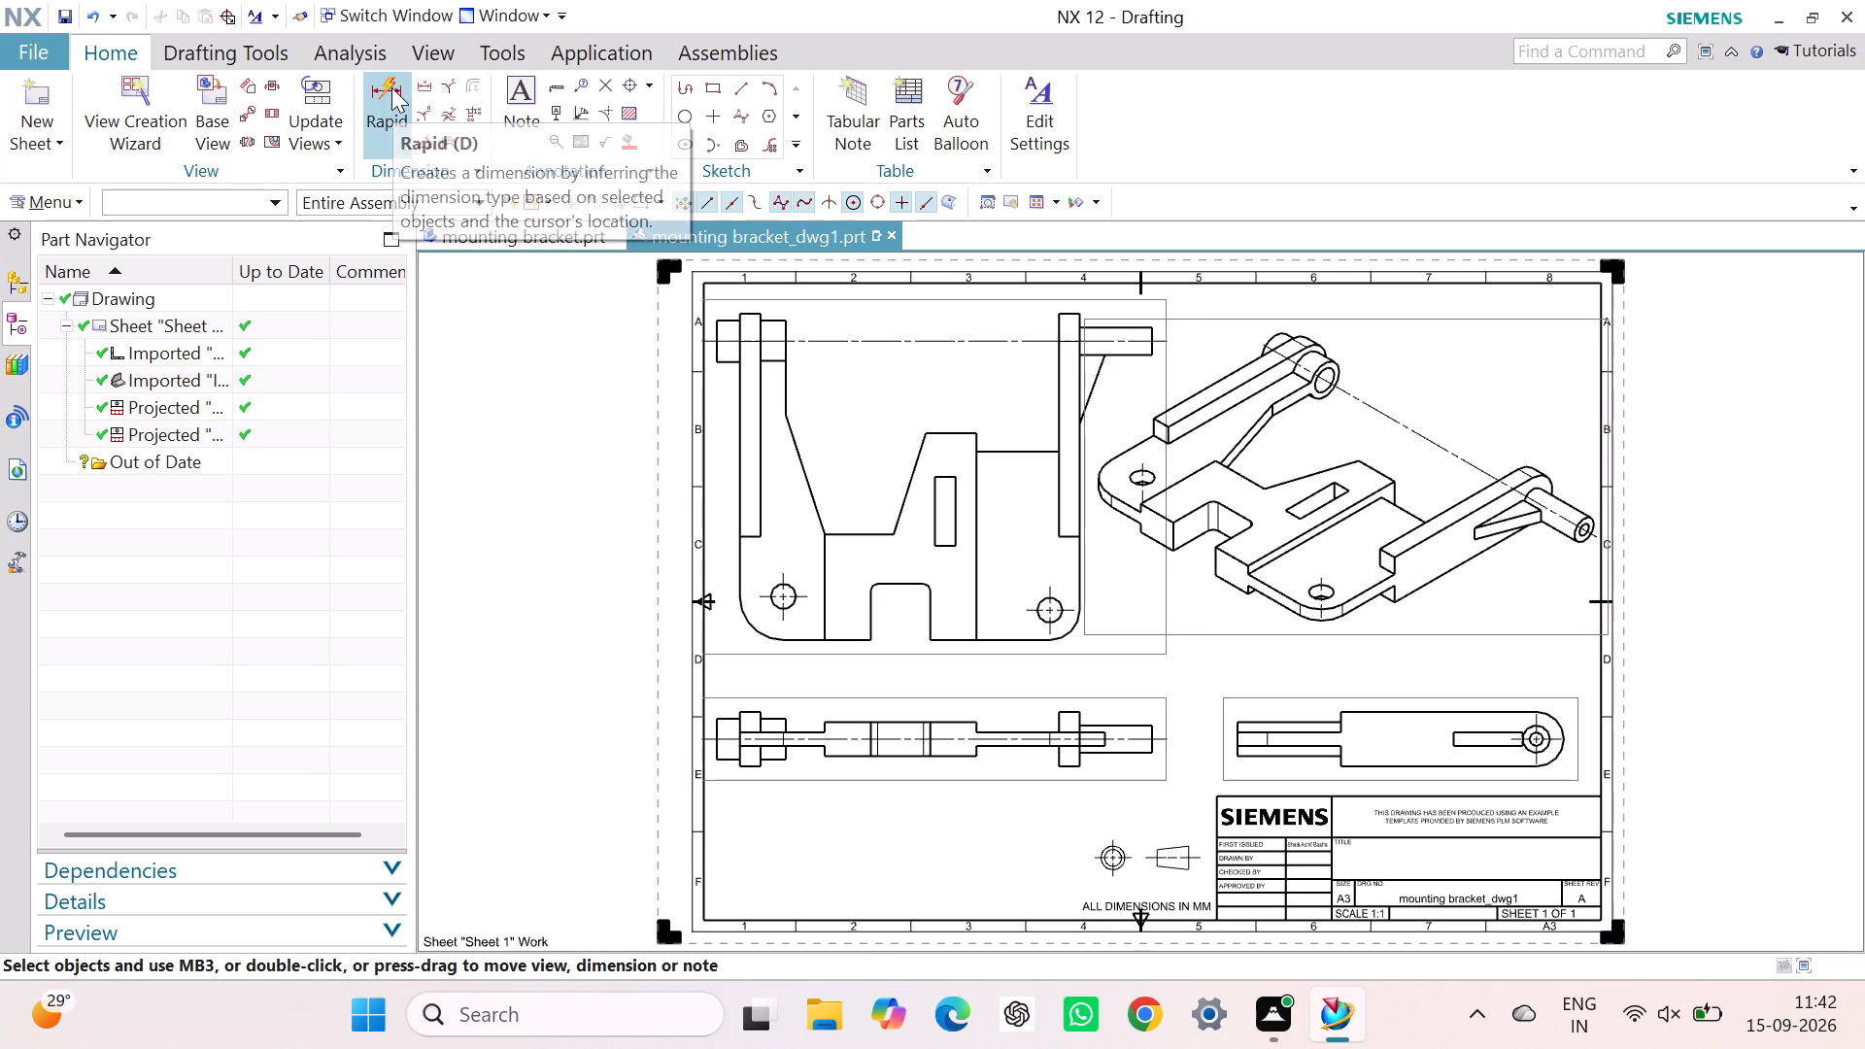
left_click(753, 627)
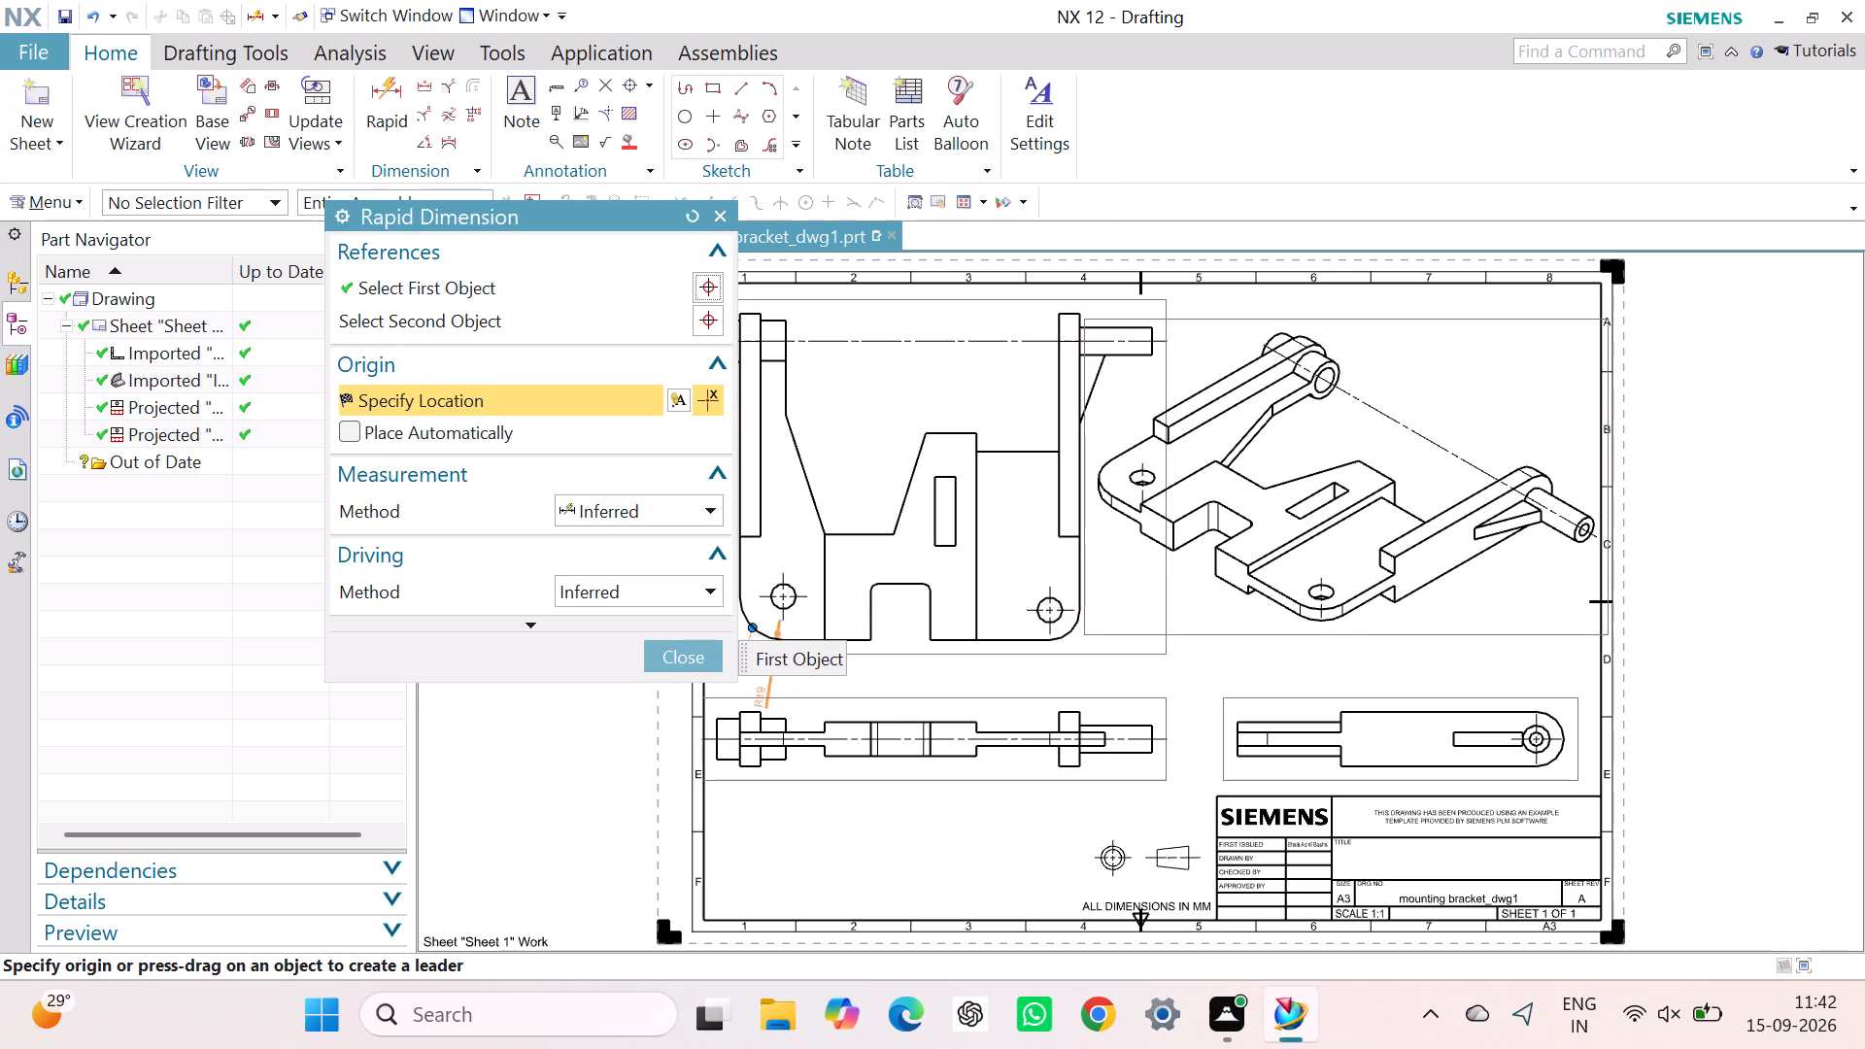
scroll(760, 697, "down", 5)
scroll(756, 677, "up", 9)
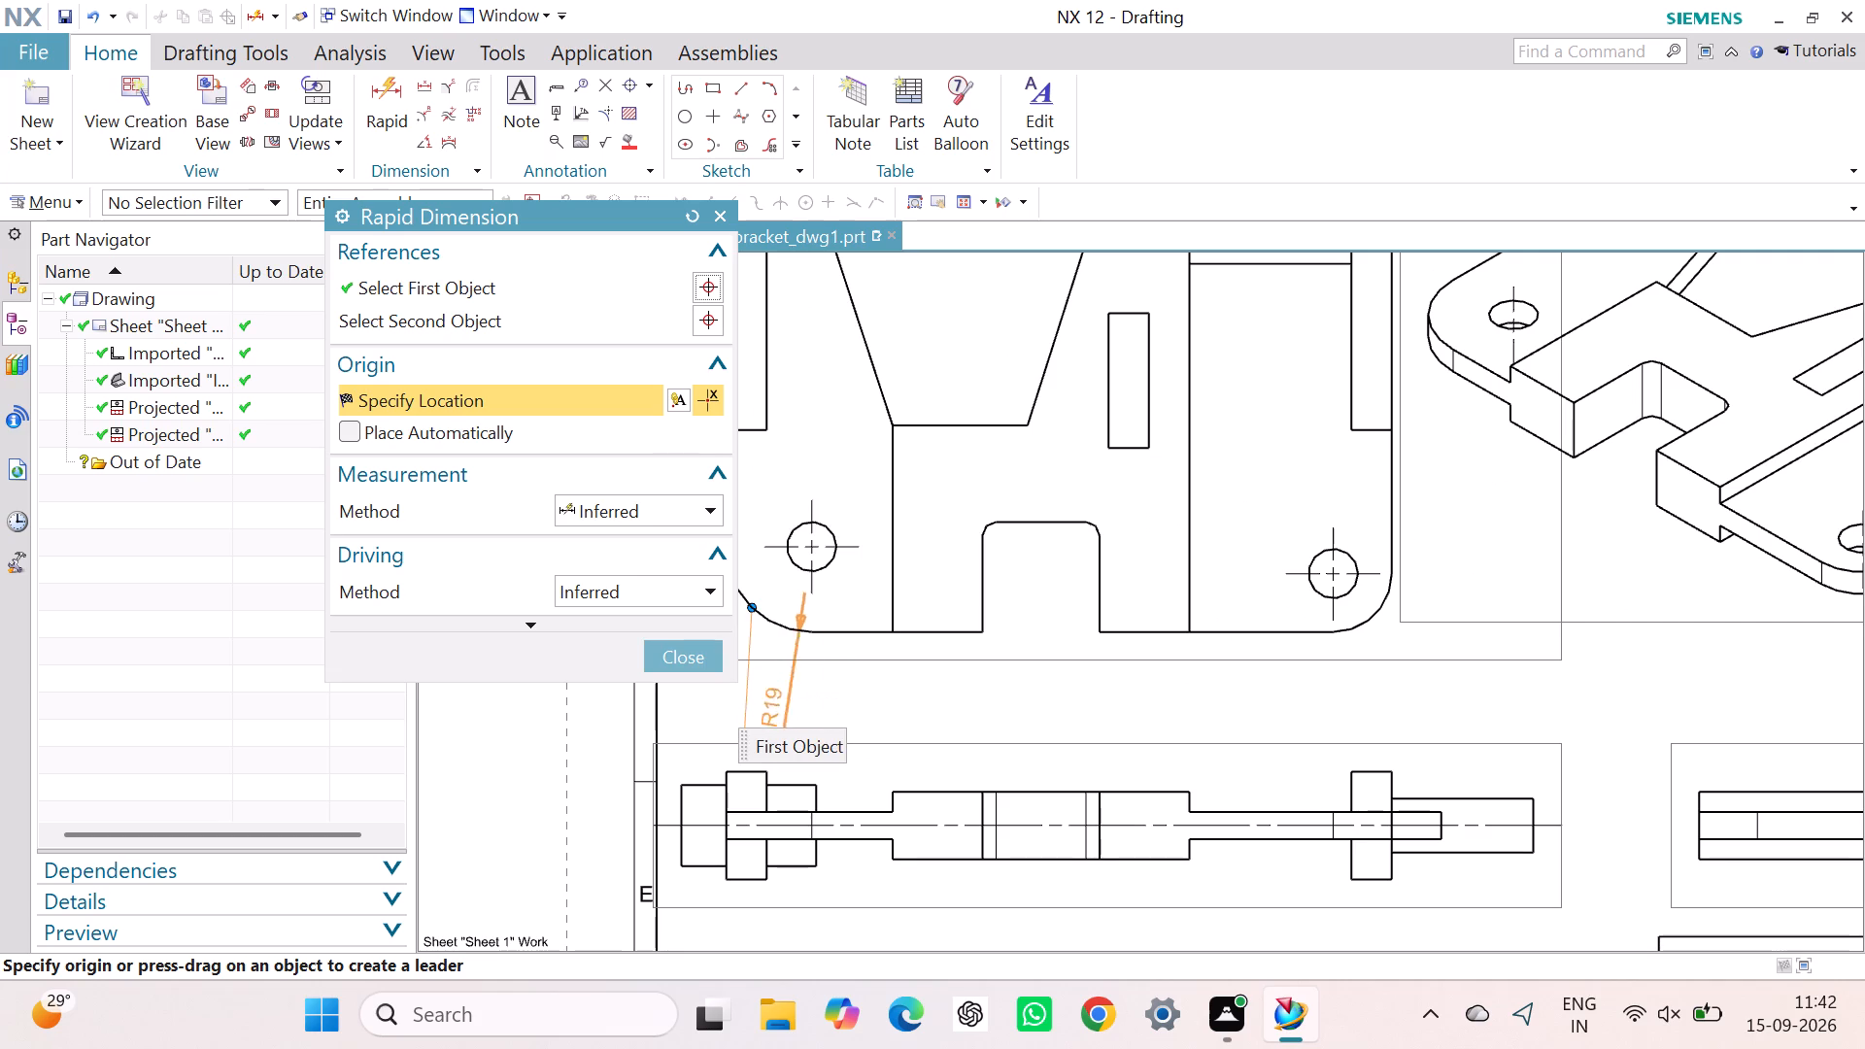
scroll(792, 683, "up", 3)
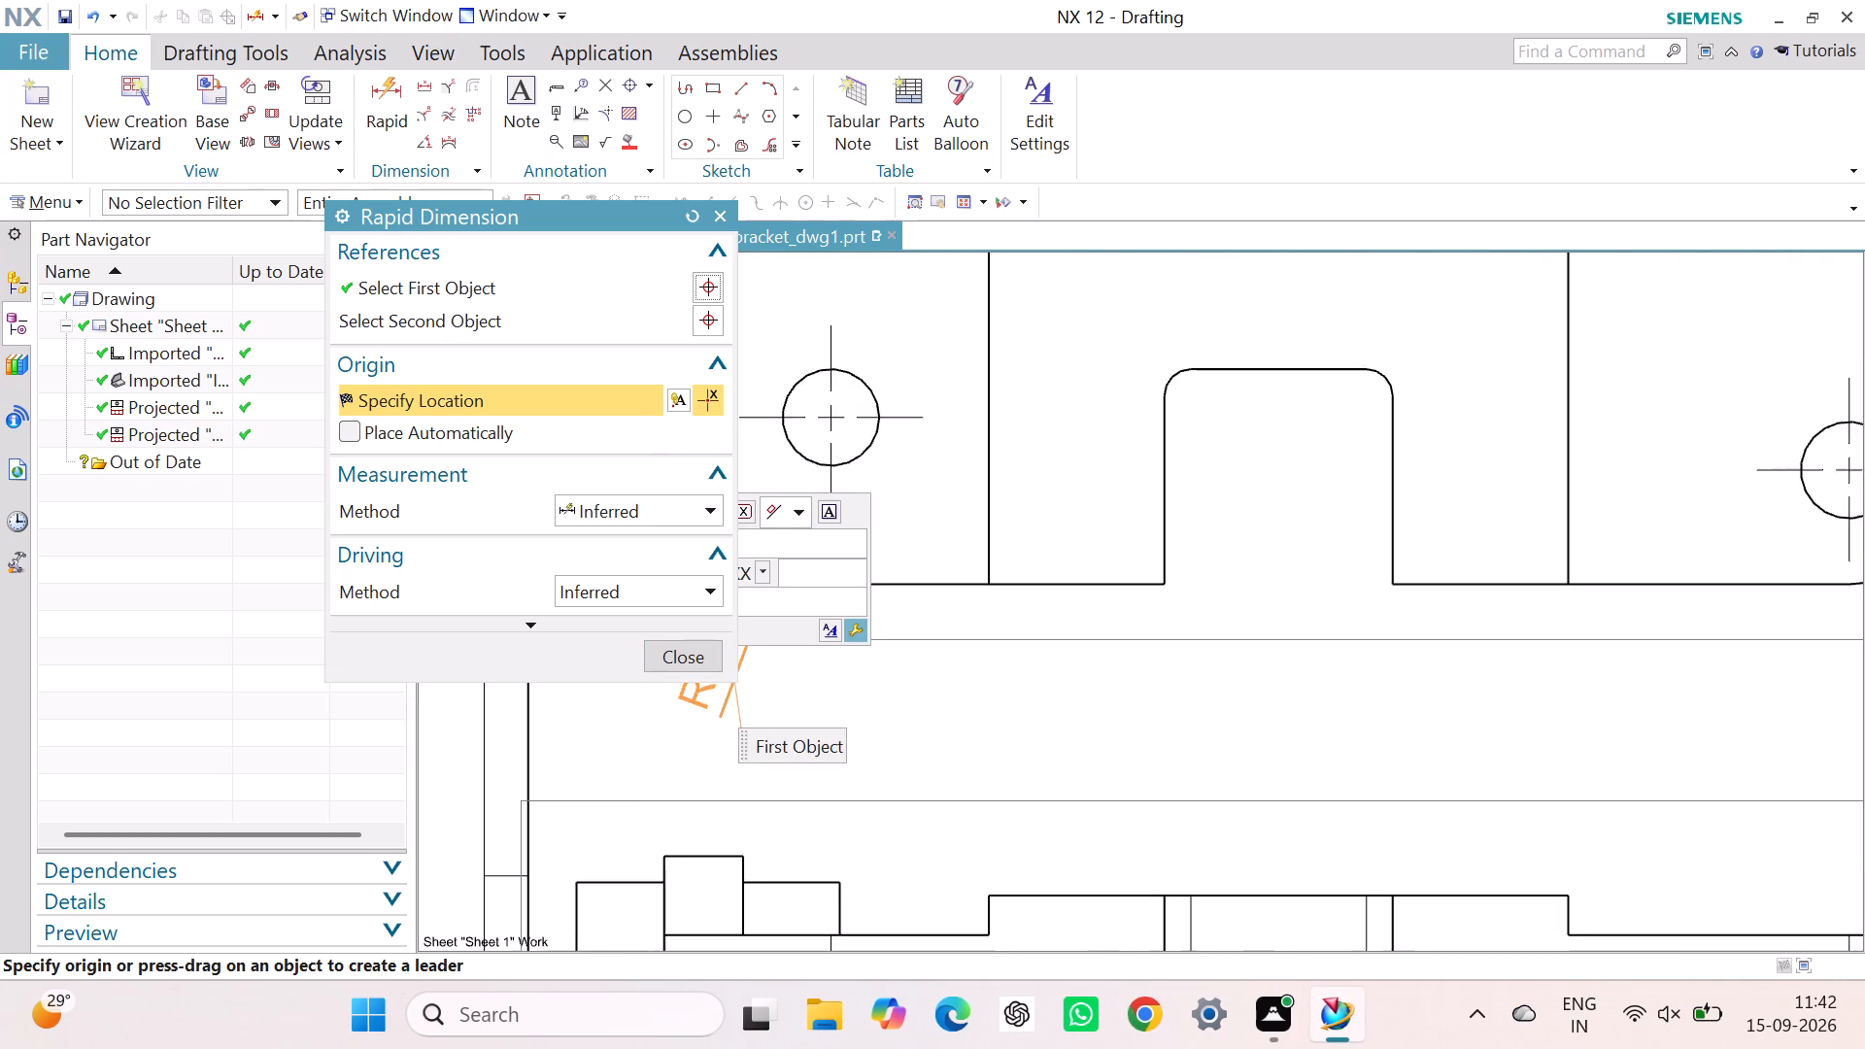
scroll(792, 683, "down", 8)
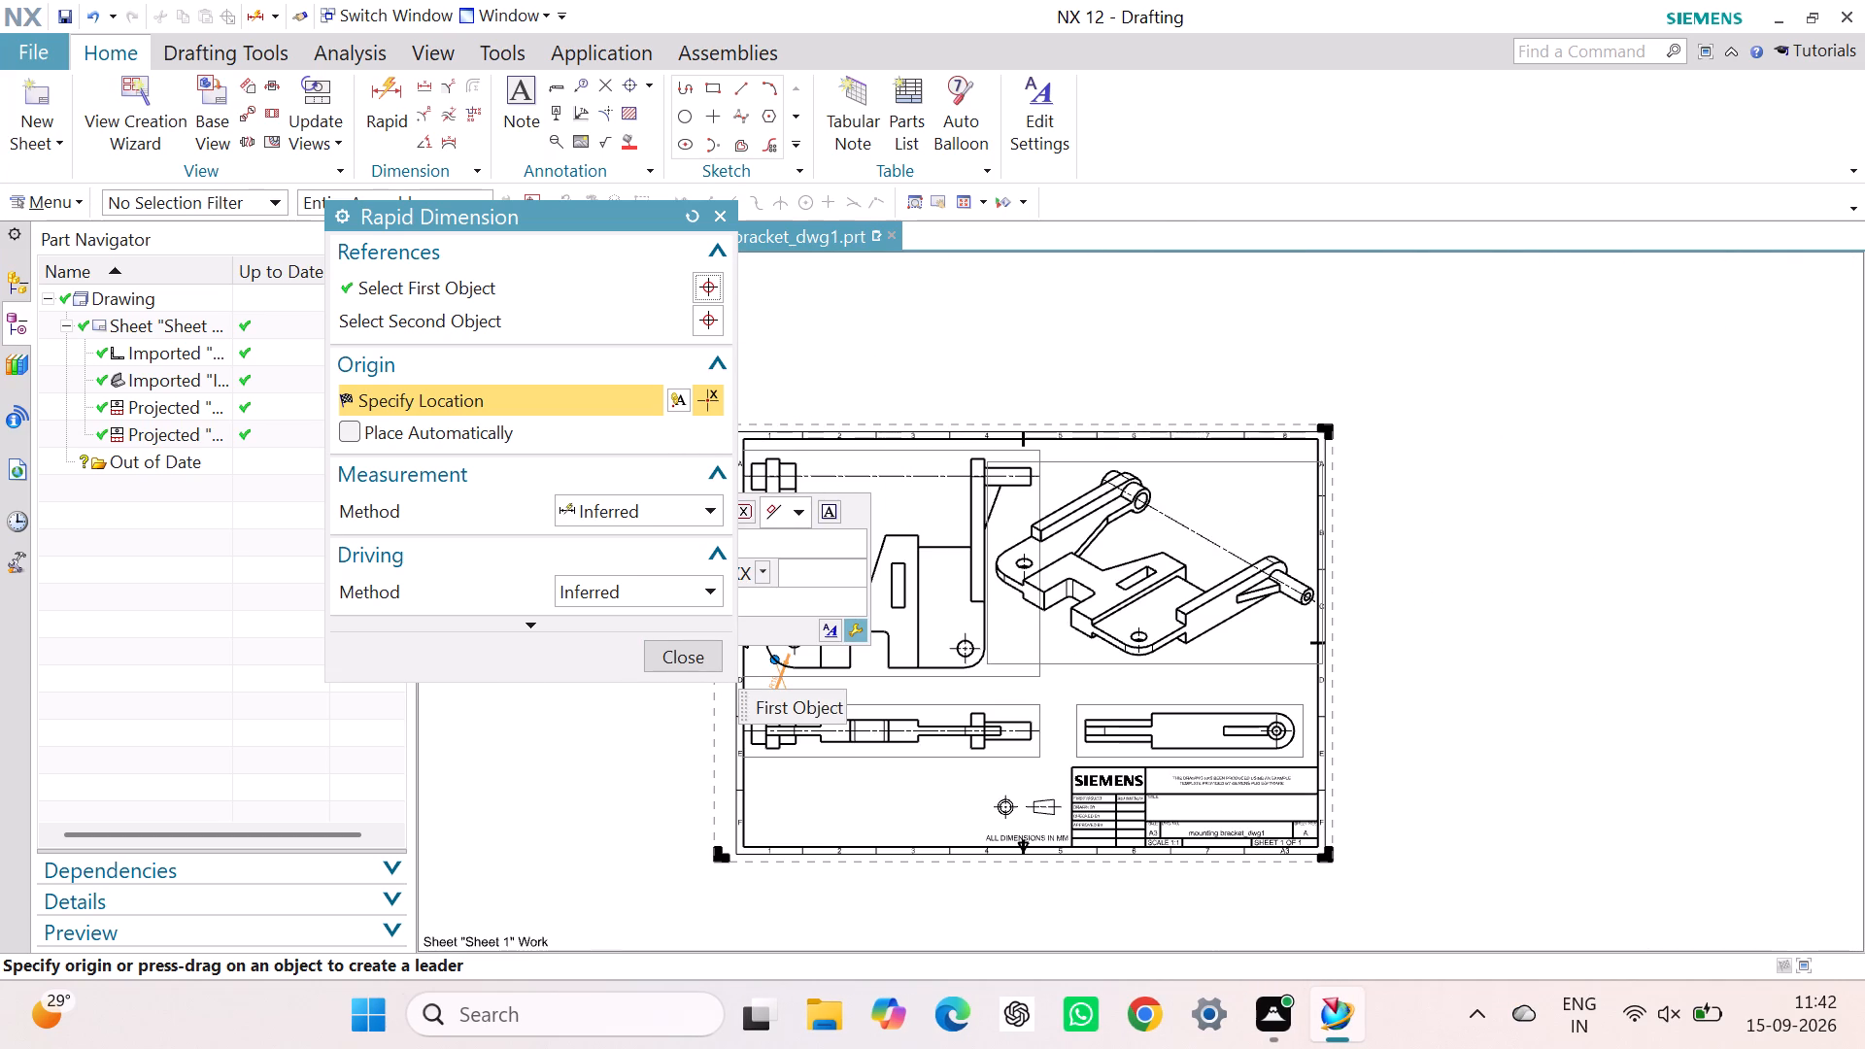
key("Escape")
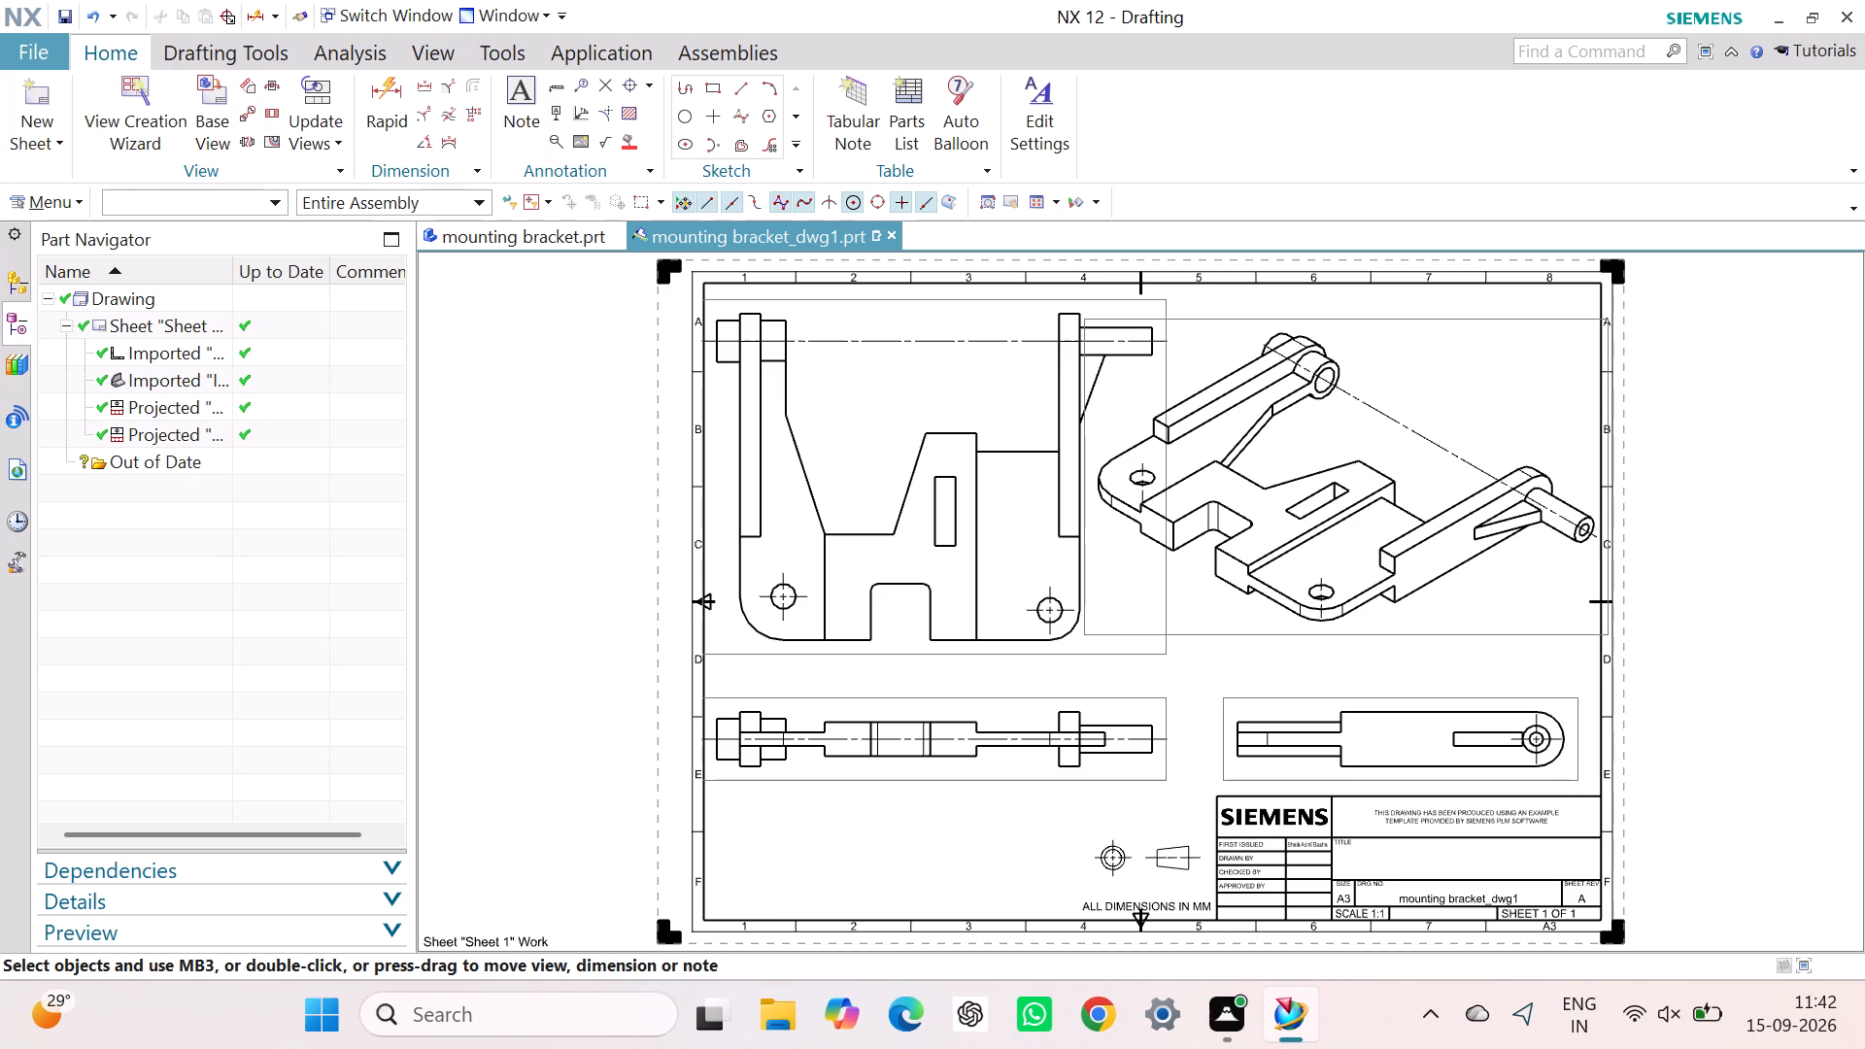
Switch to the bracket model and examine which extrudes and sketches form the base plates and arms.
left_click(546, 239)
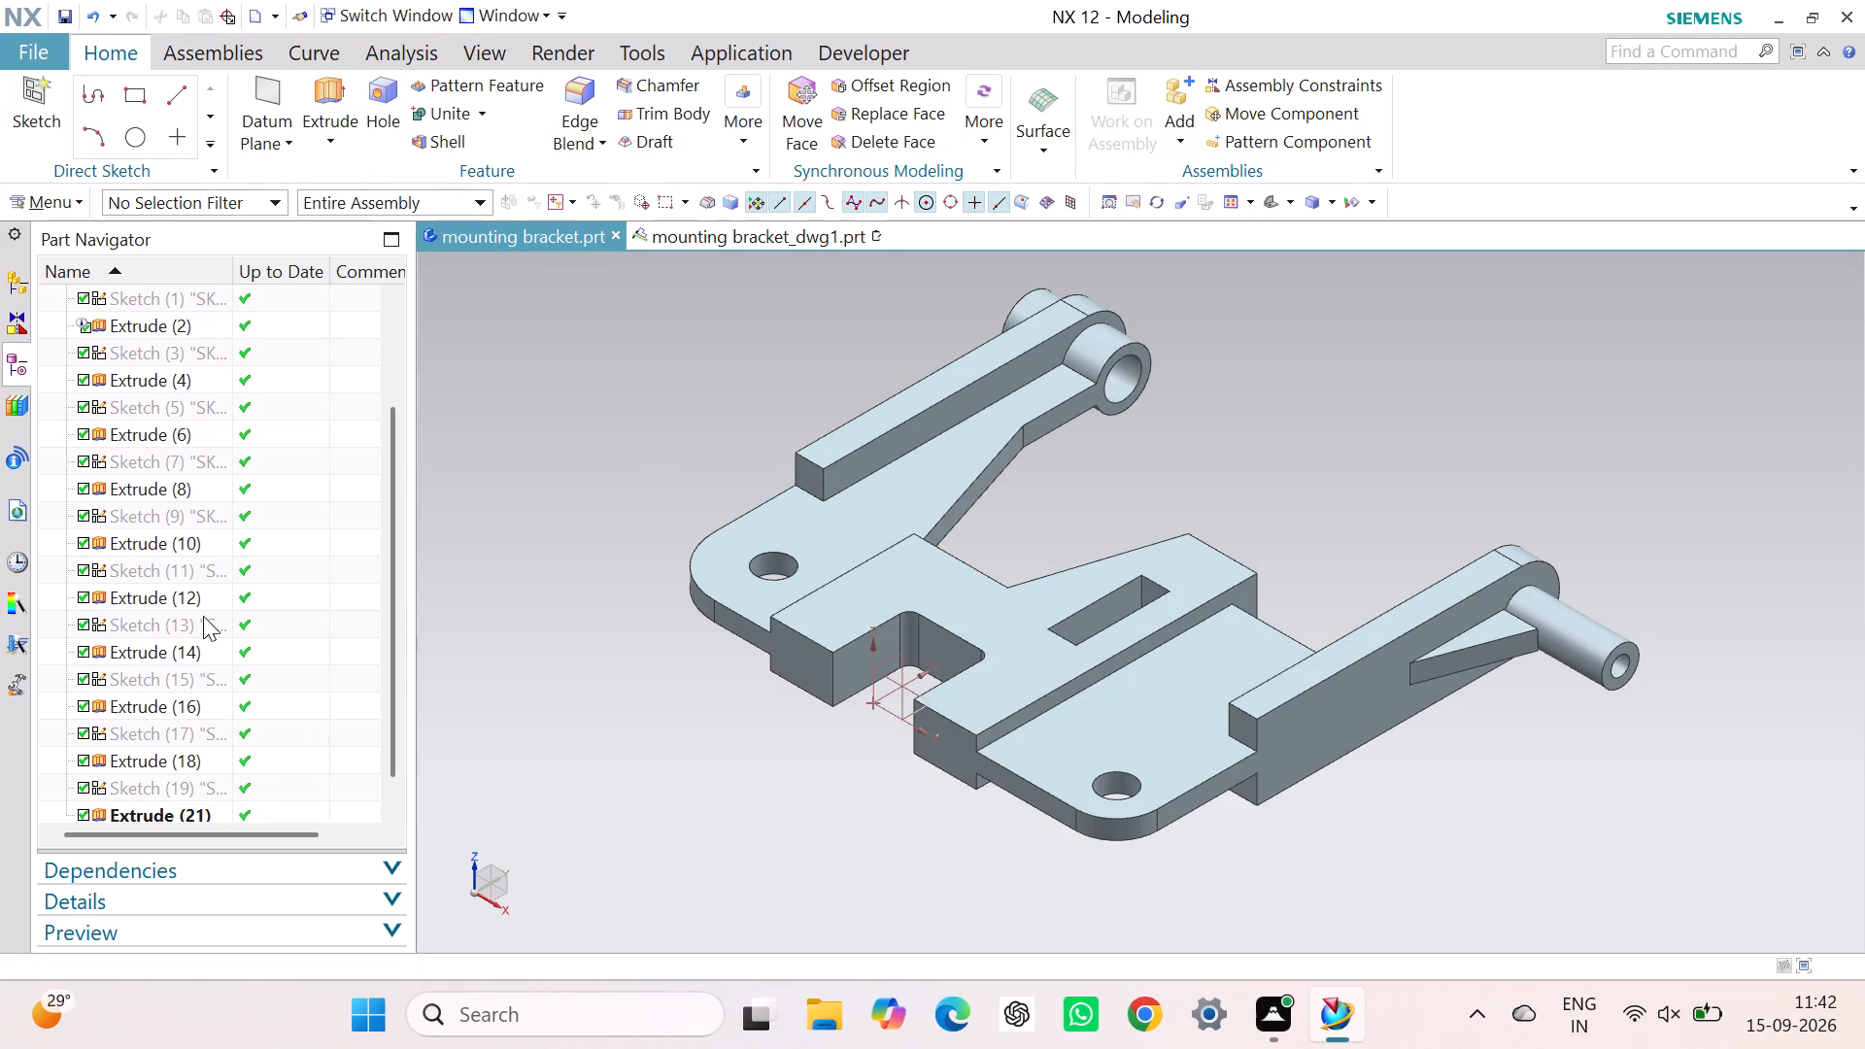
left_click(197, 386)
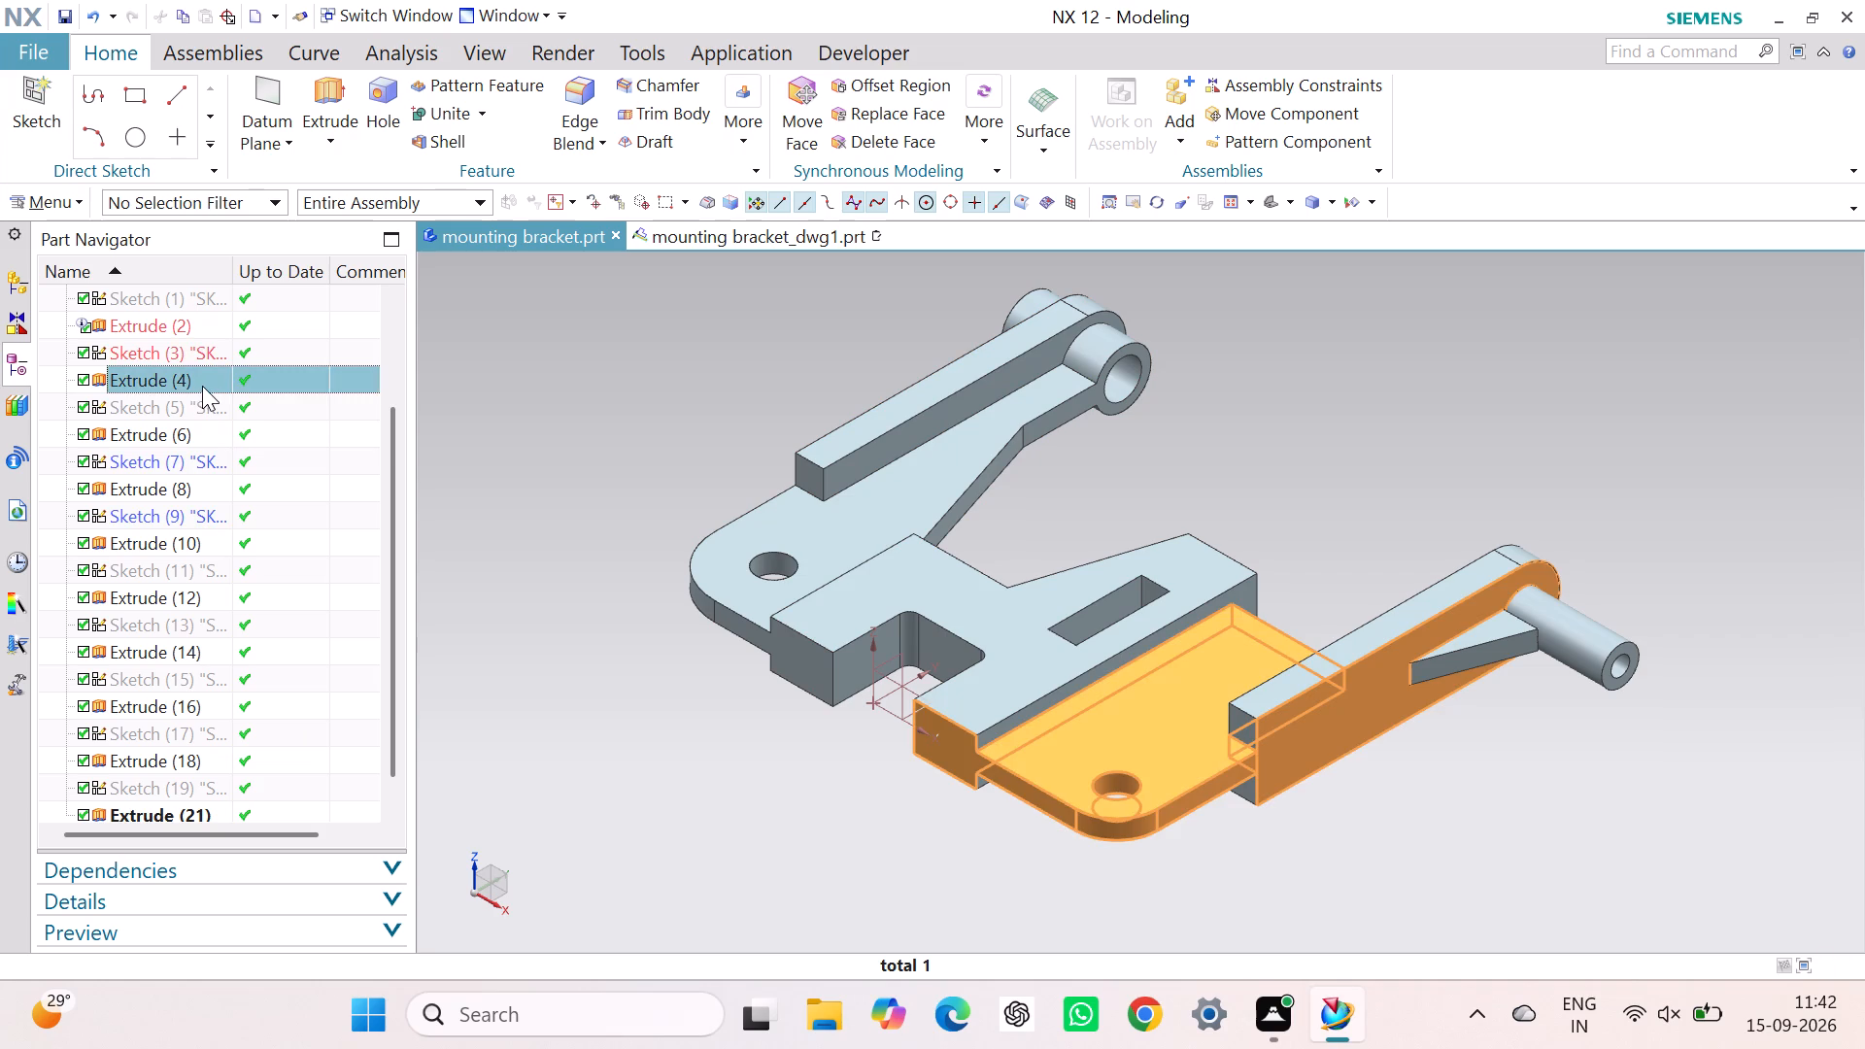
left_click(205, 313)
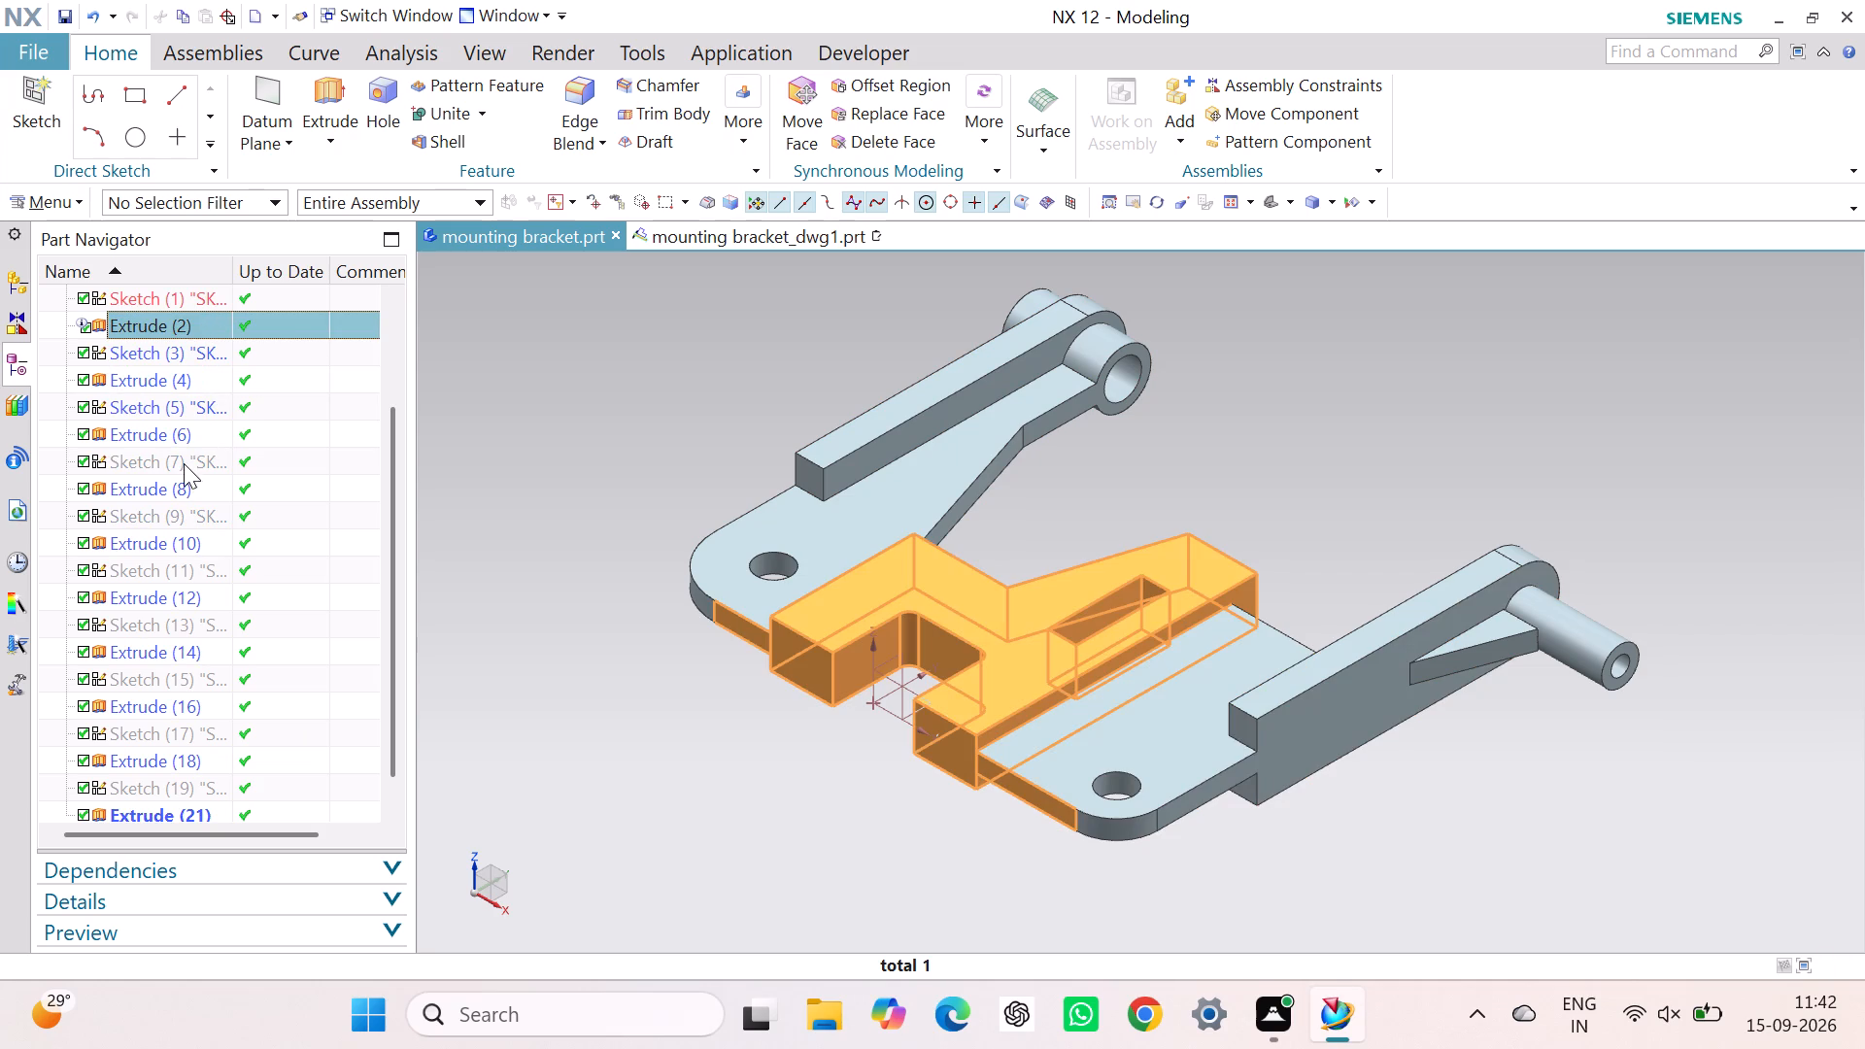
left_click(185, 484)
left_click(185, 483)
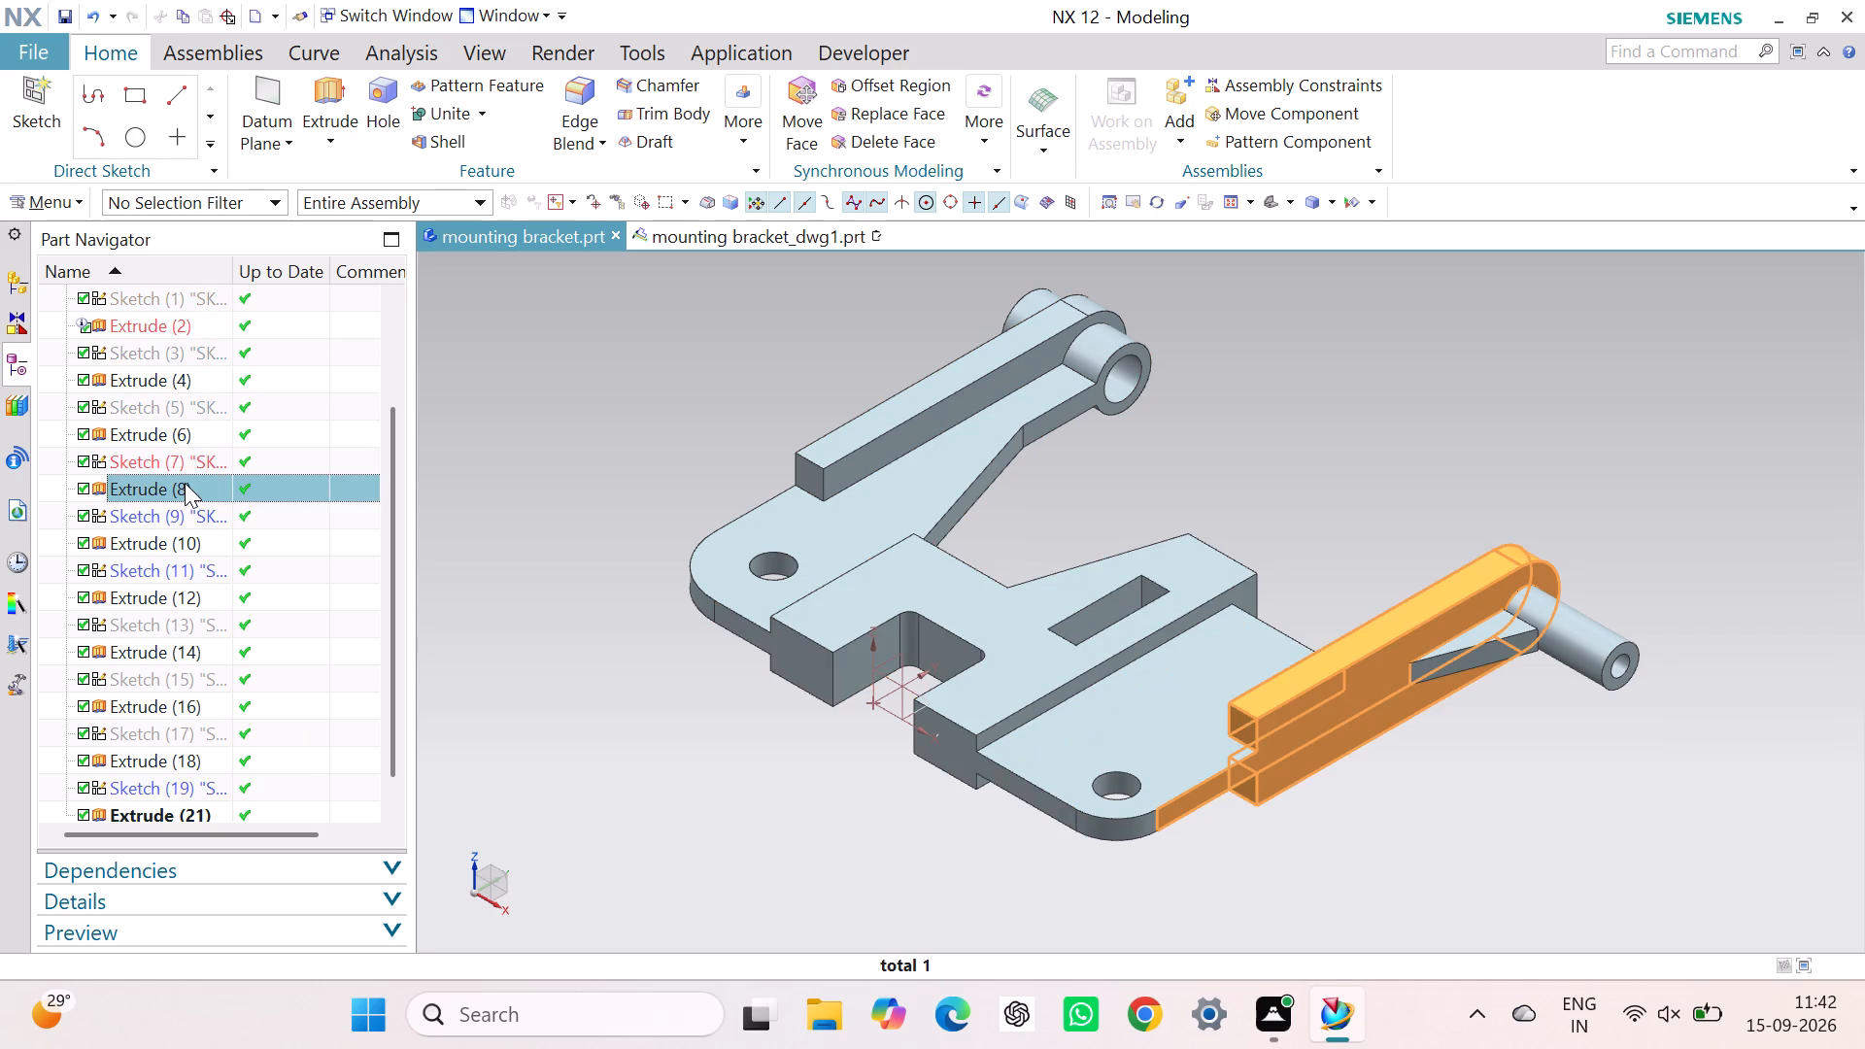
left_click(177, 463)
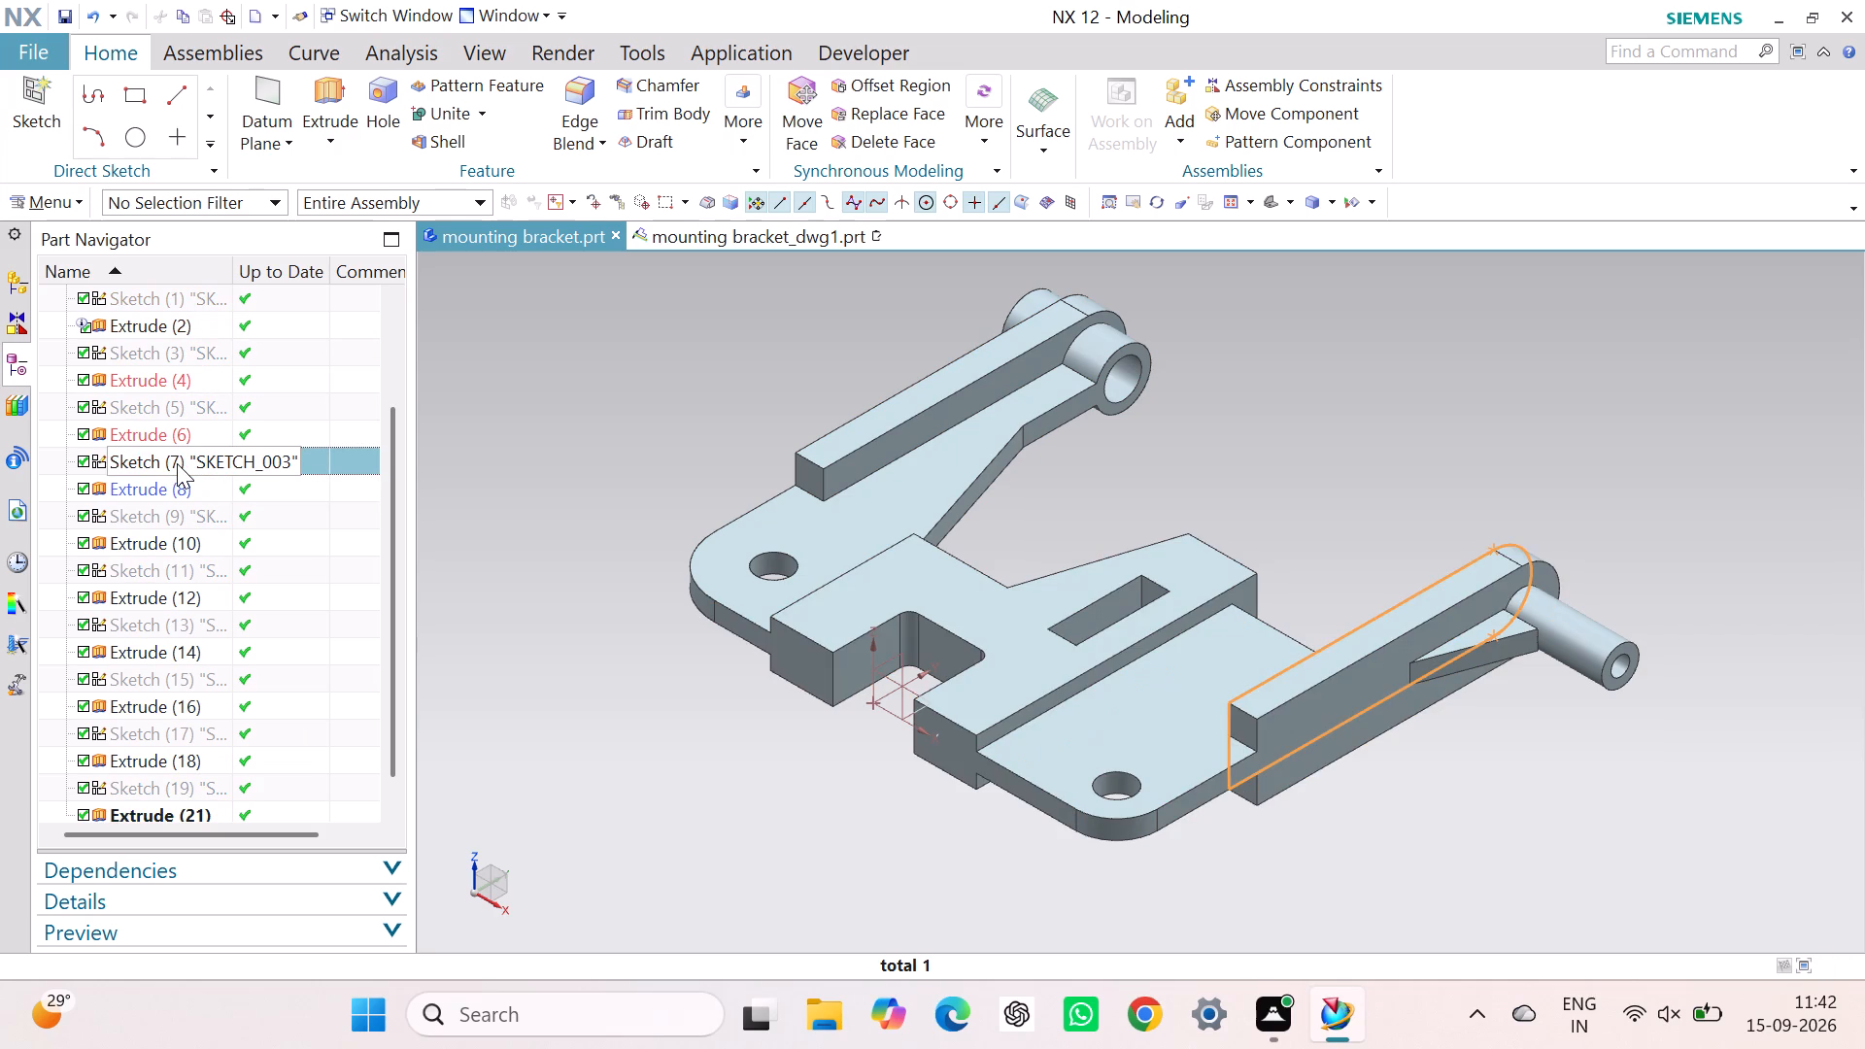
left_click(183, 378)
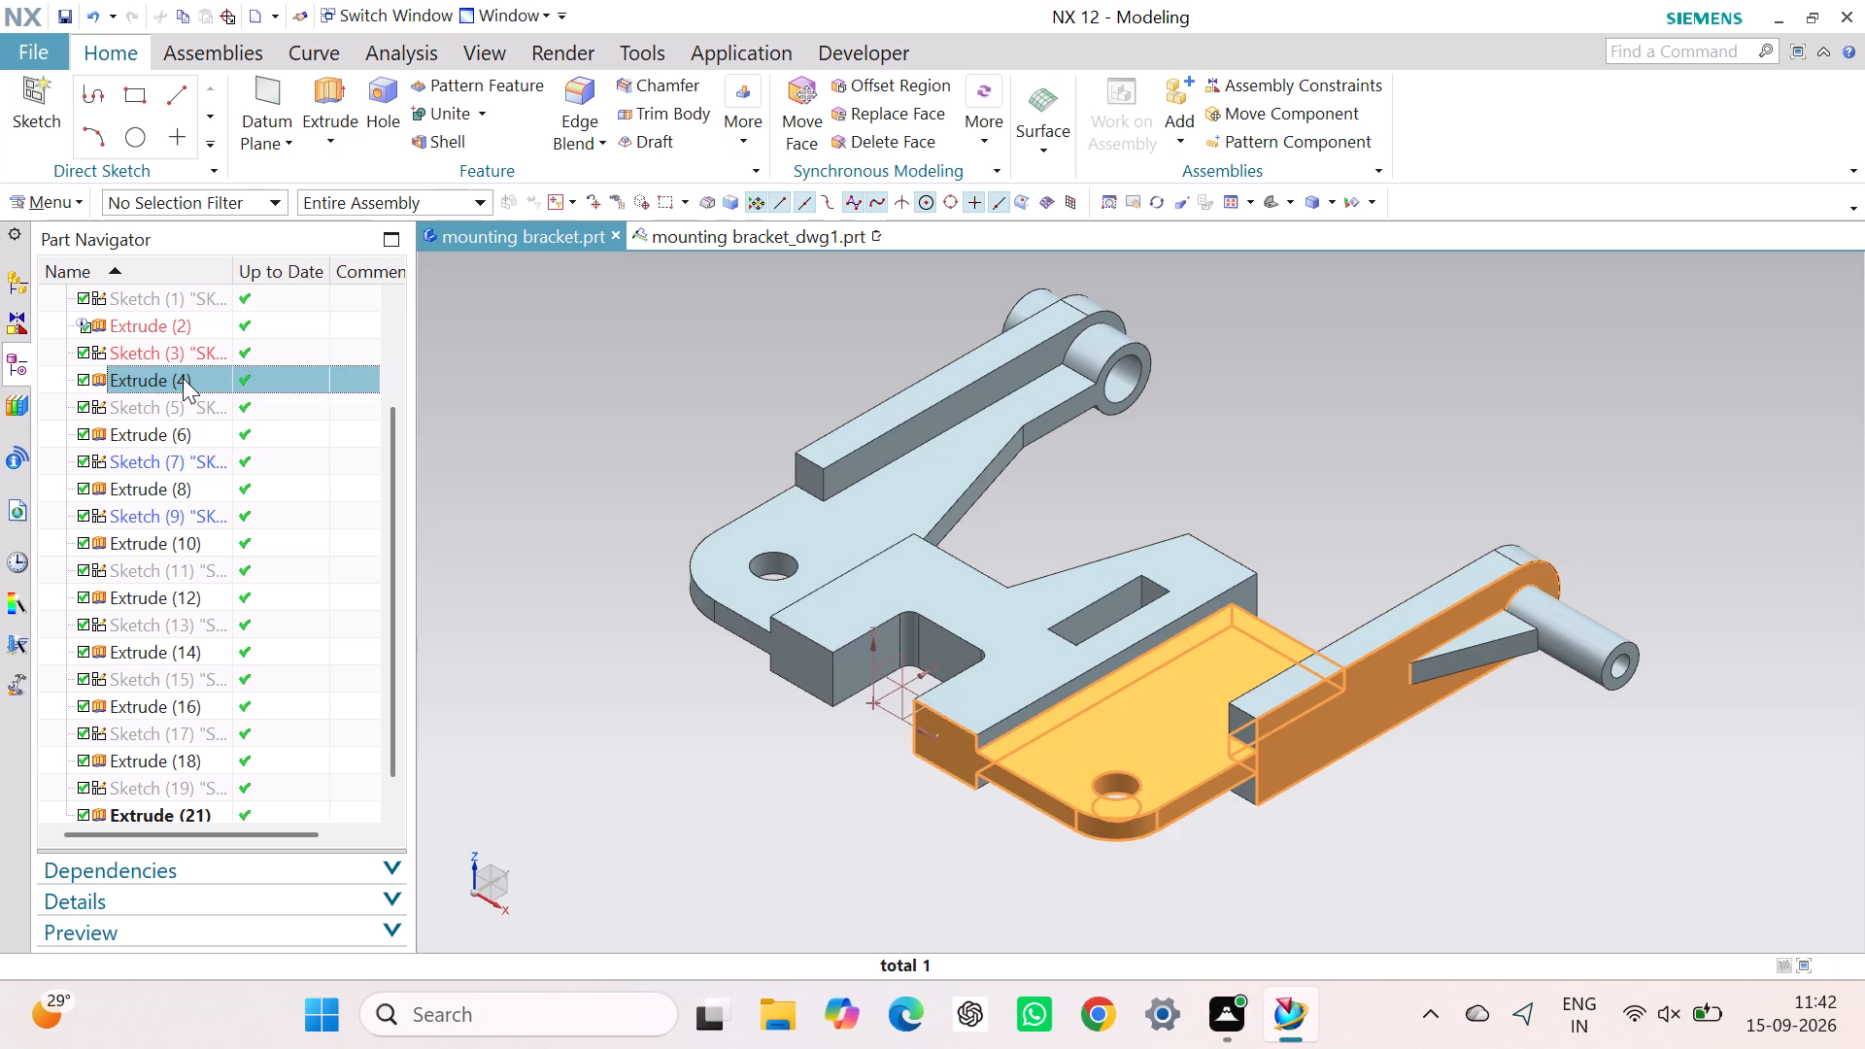
scroll(428, 467, "down", 1)
scroll(505, 470, "up", 2)
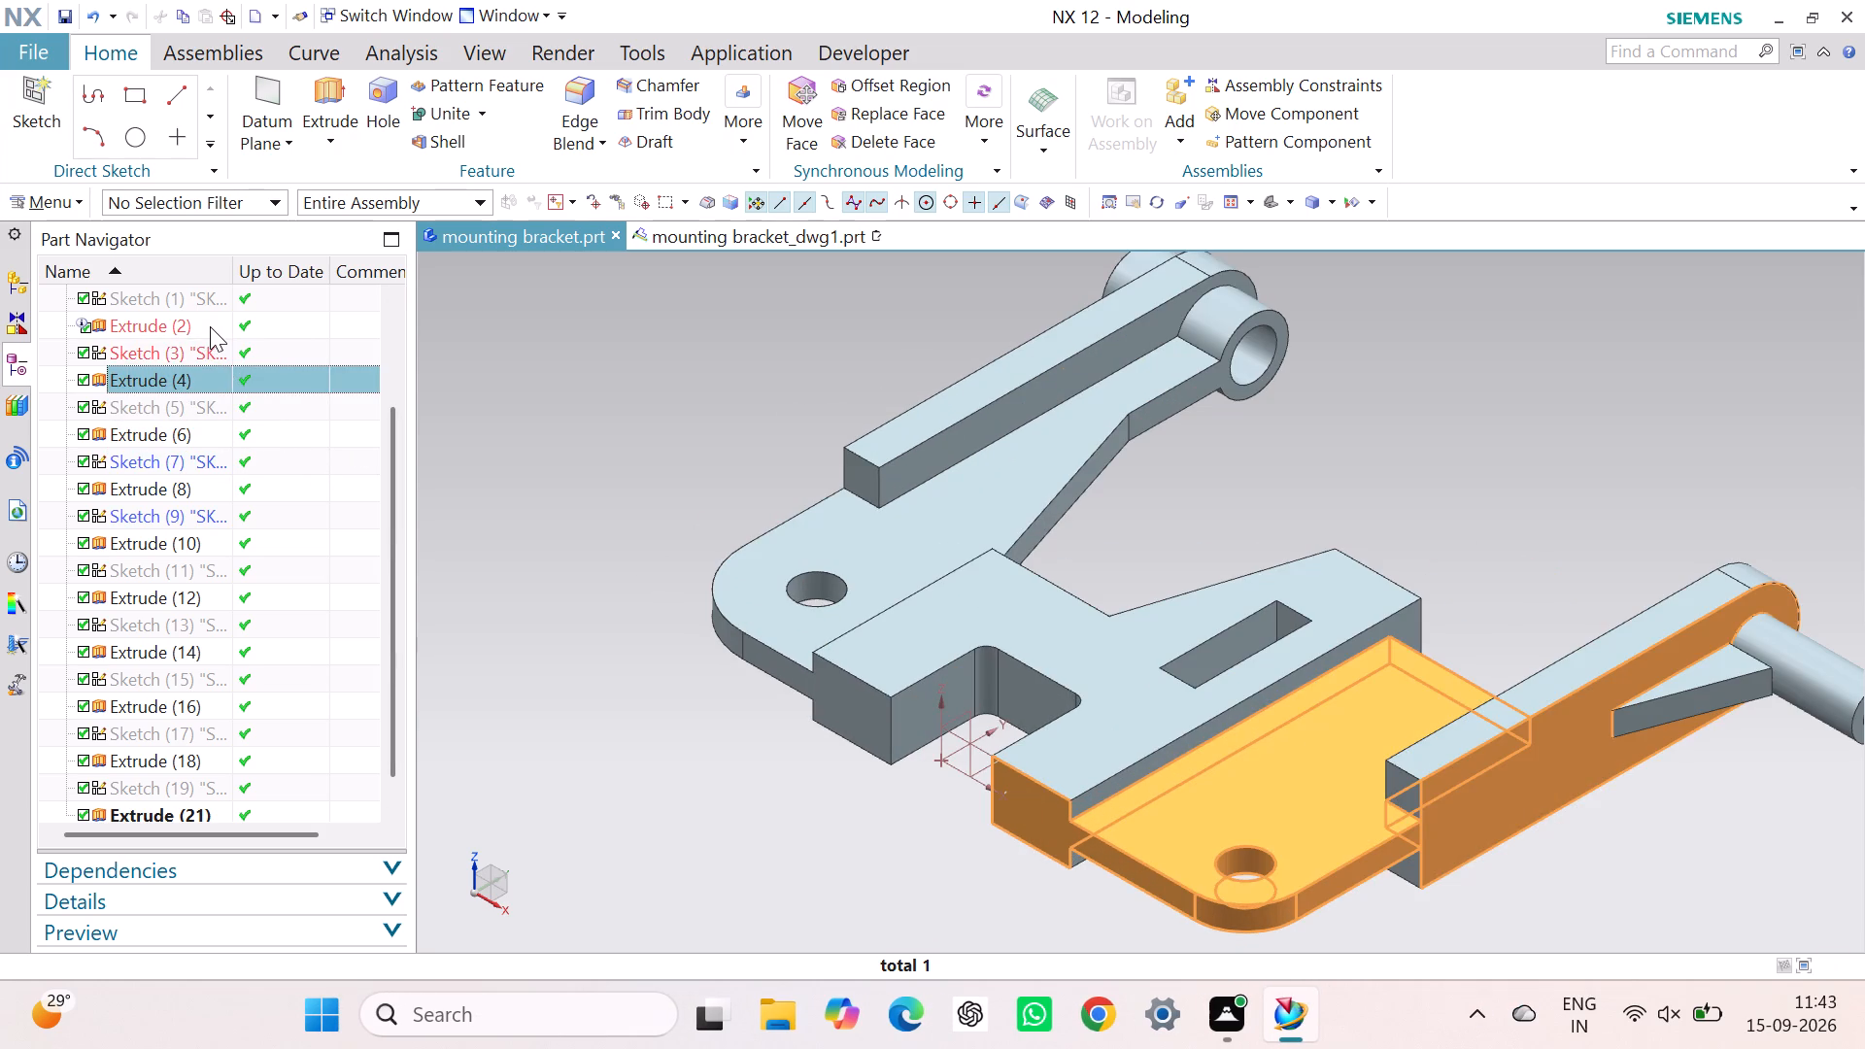
left_click(210, 324)
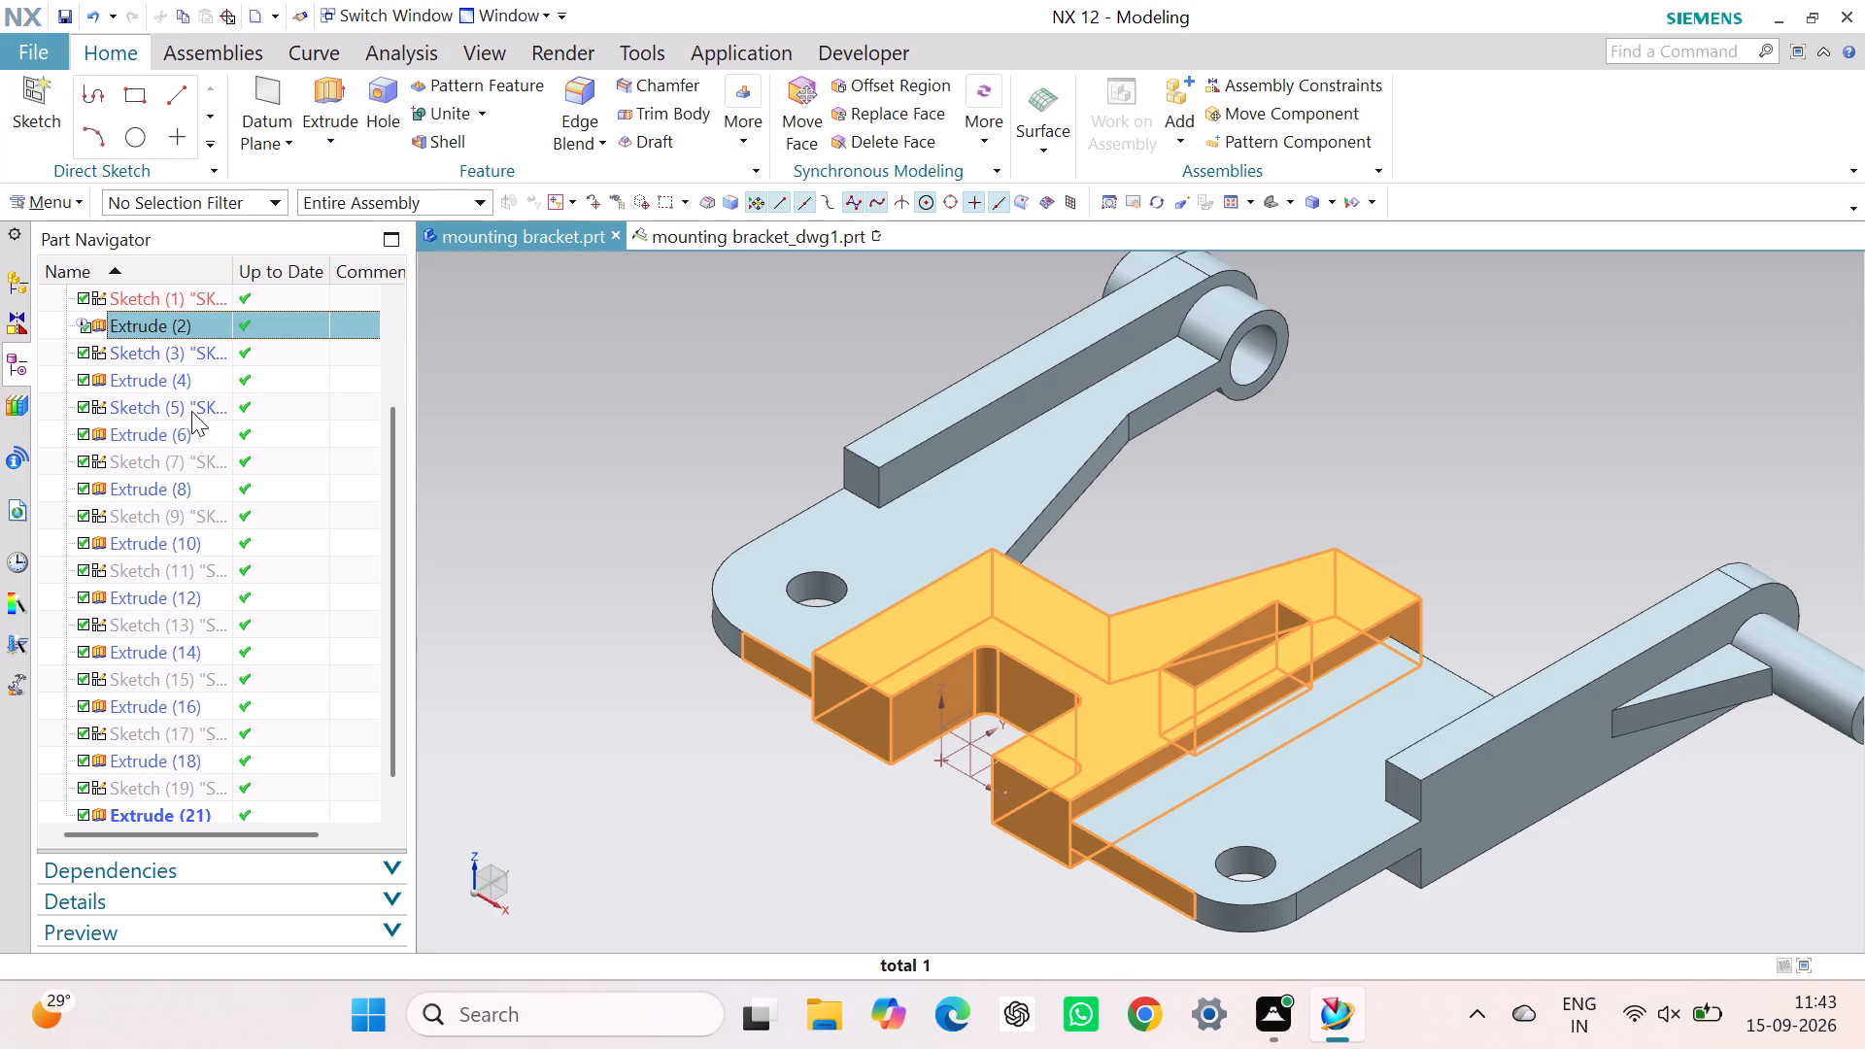
Open Sketch (5), the left arm plate's profile, to check its corner radius and hole dimensions, and leave it unmodified.
left_click(191, 410)
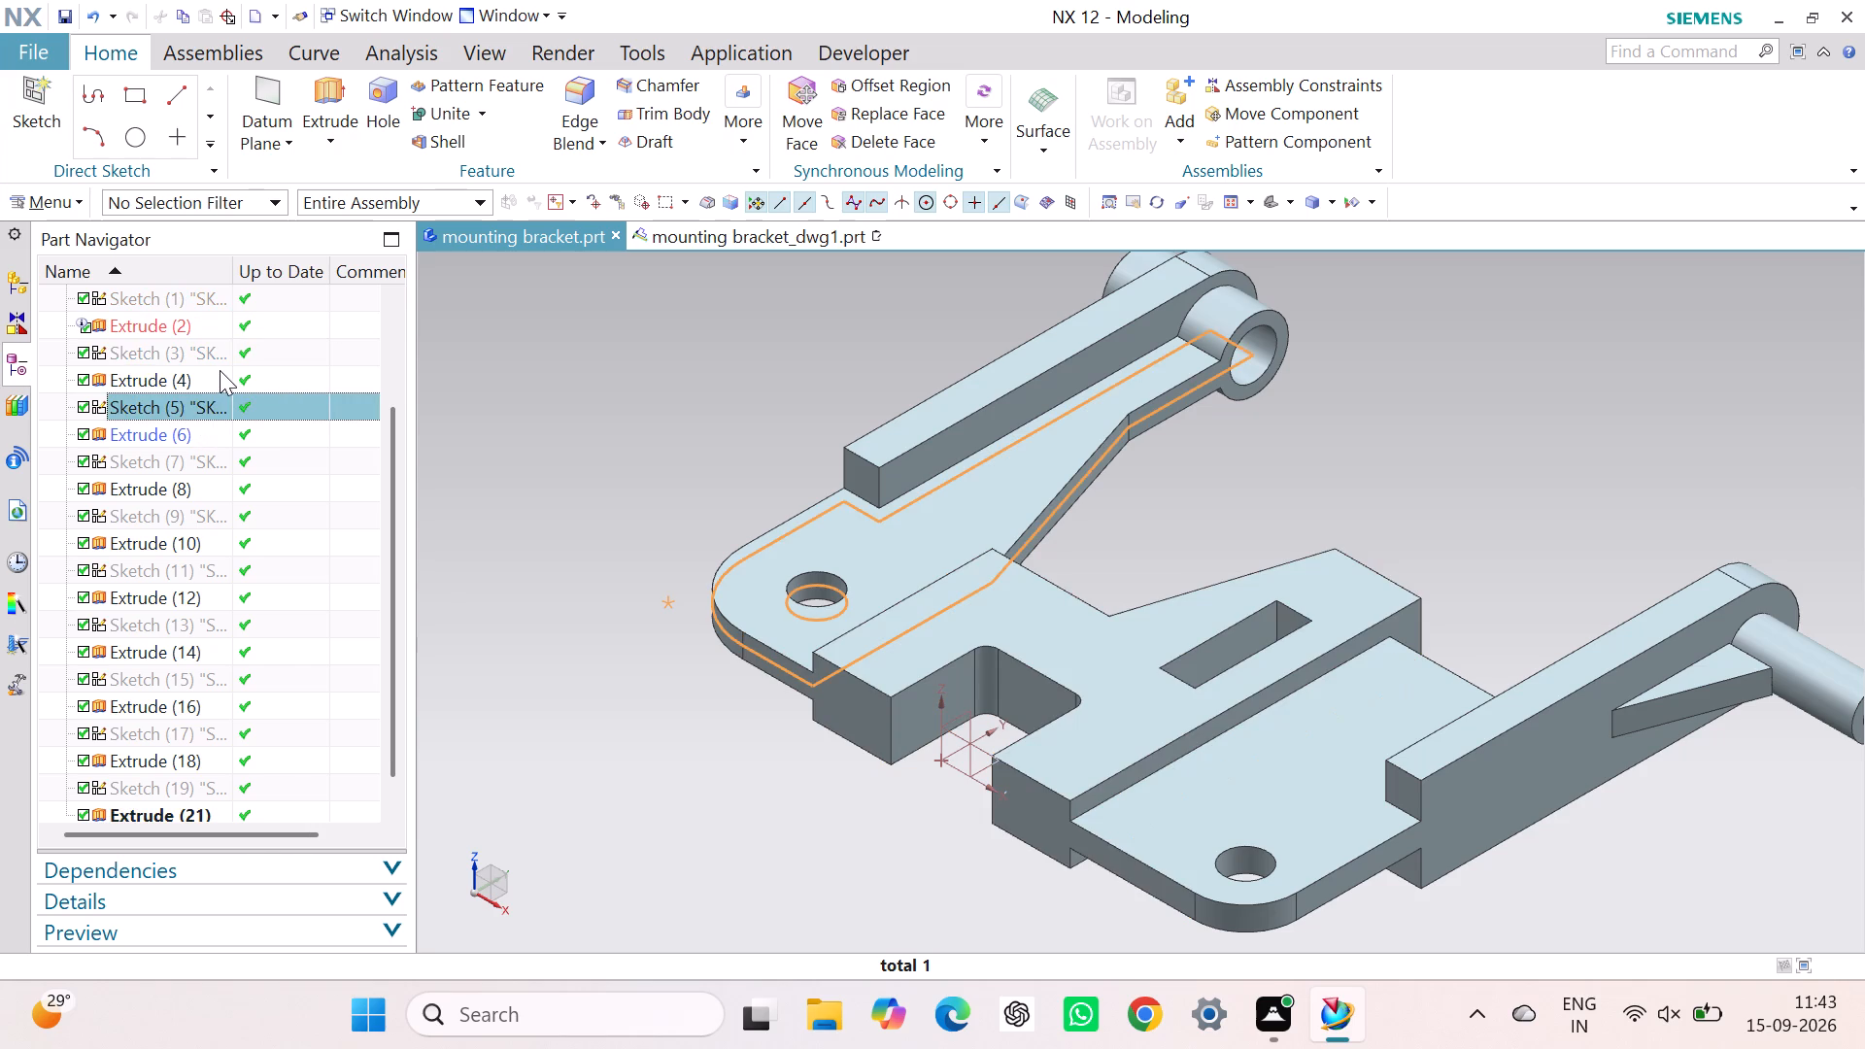
right_click(220, 370)
left_click(195, 411)
right_click(194, 410)
left_click(227, 360)
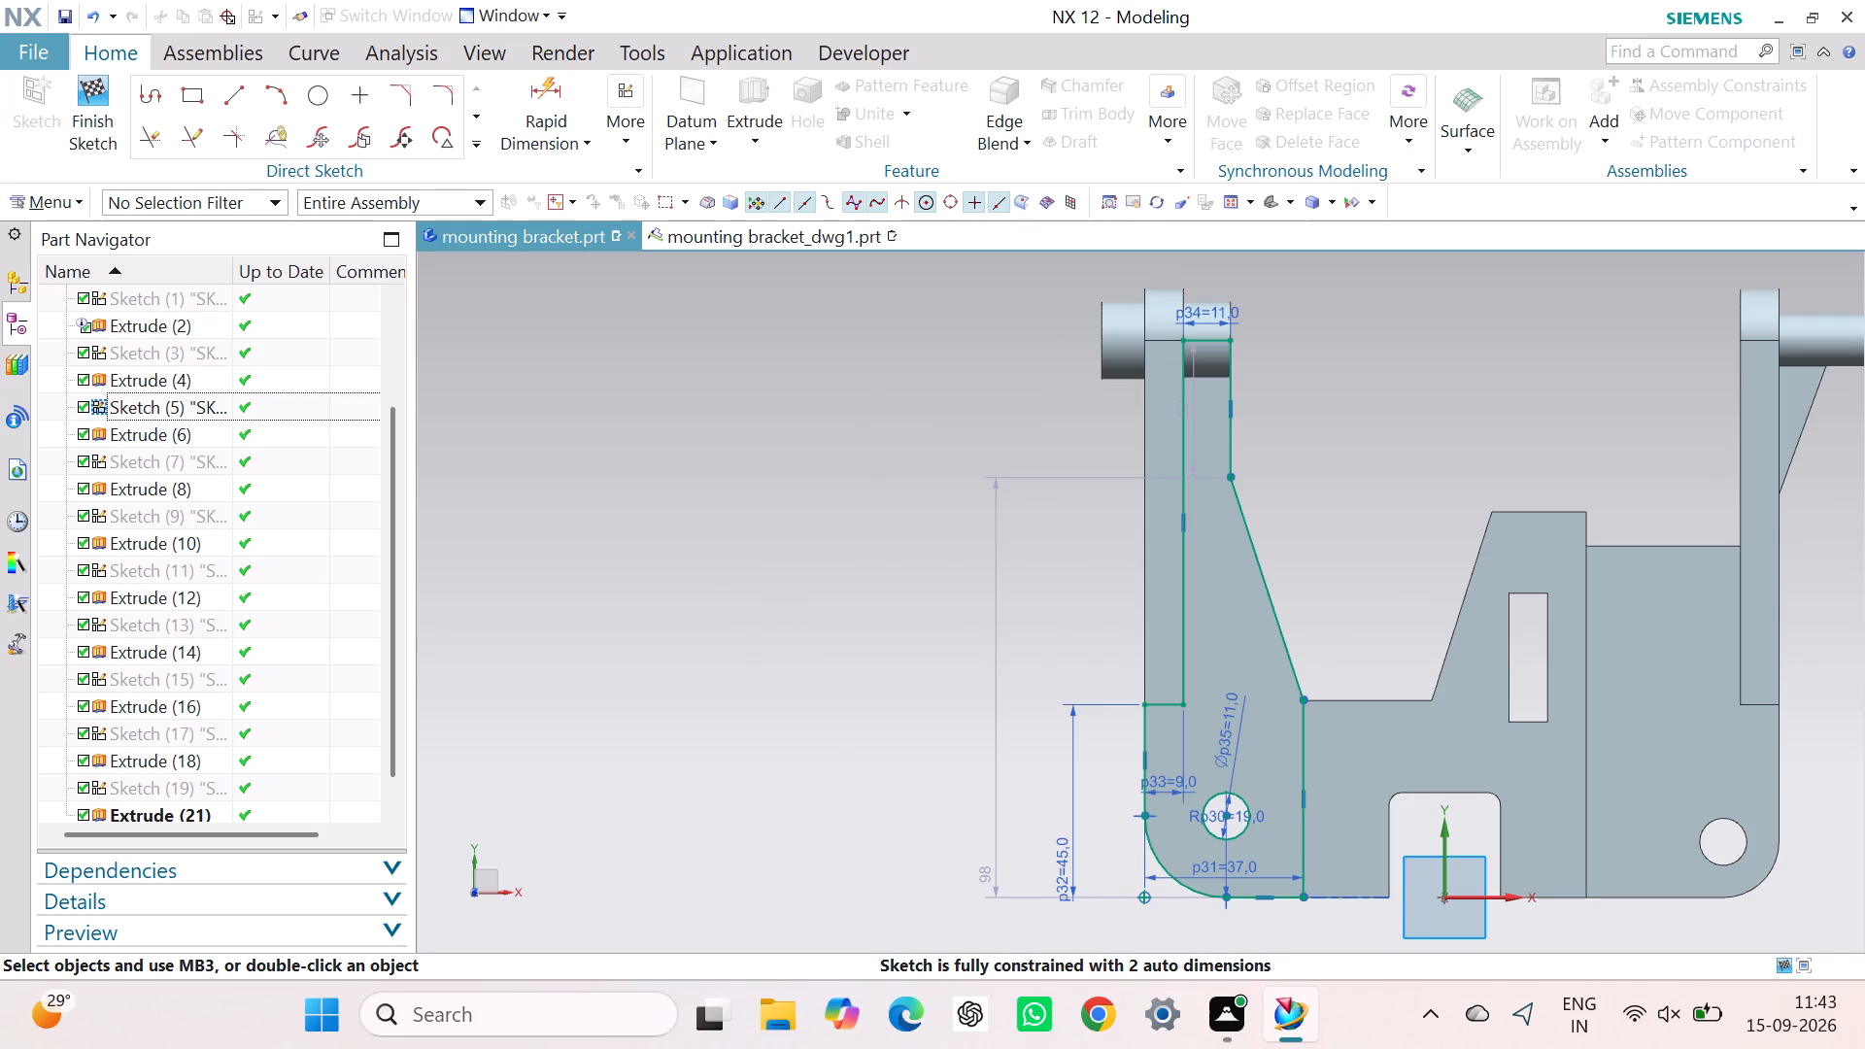
scroll(1204, 916, "down", 2)
scroll(1201, 898, "up", 7)
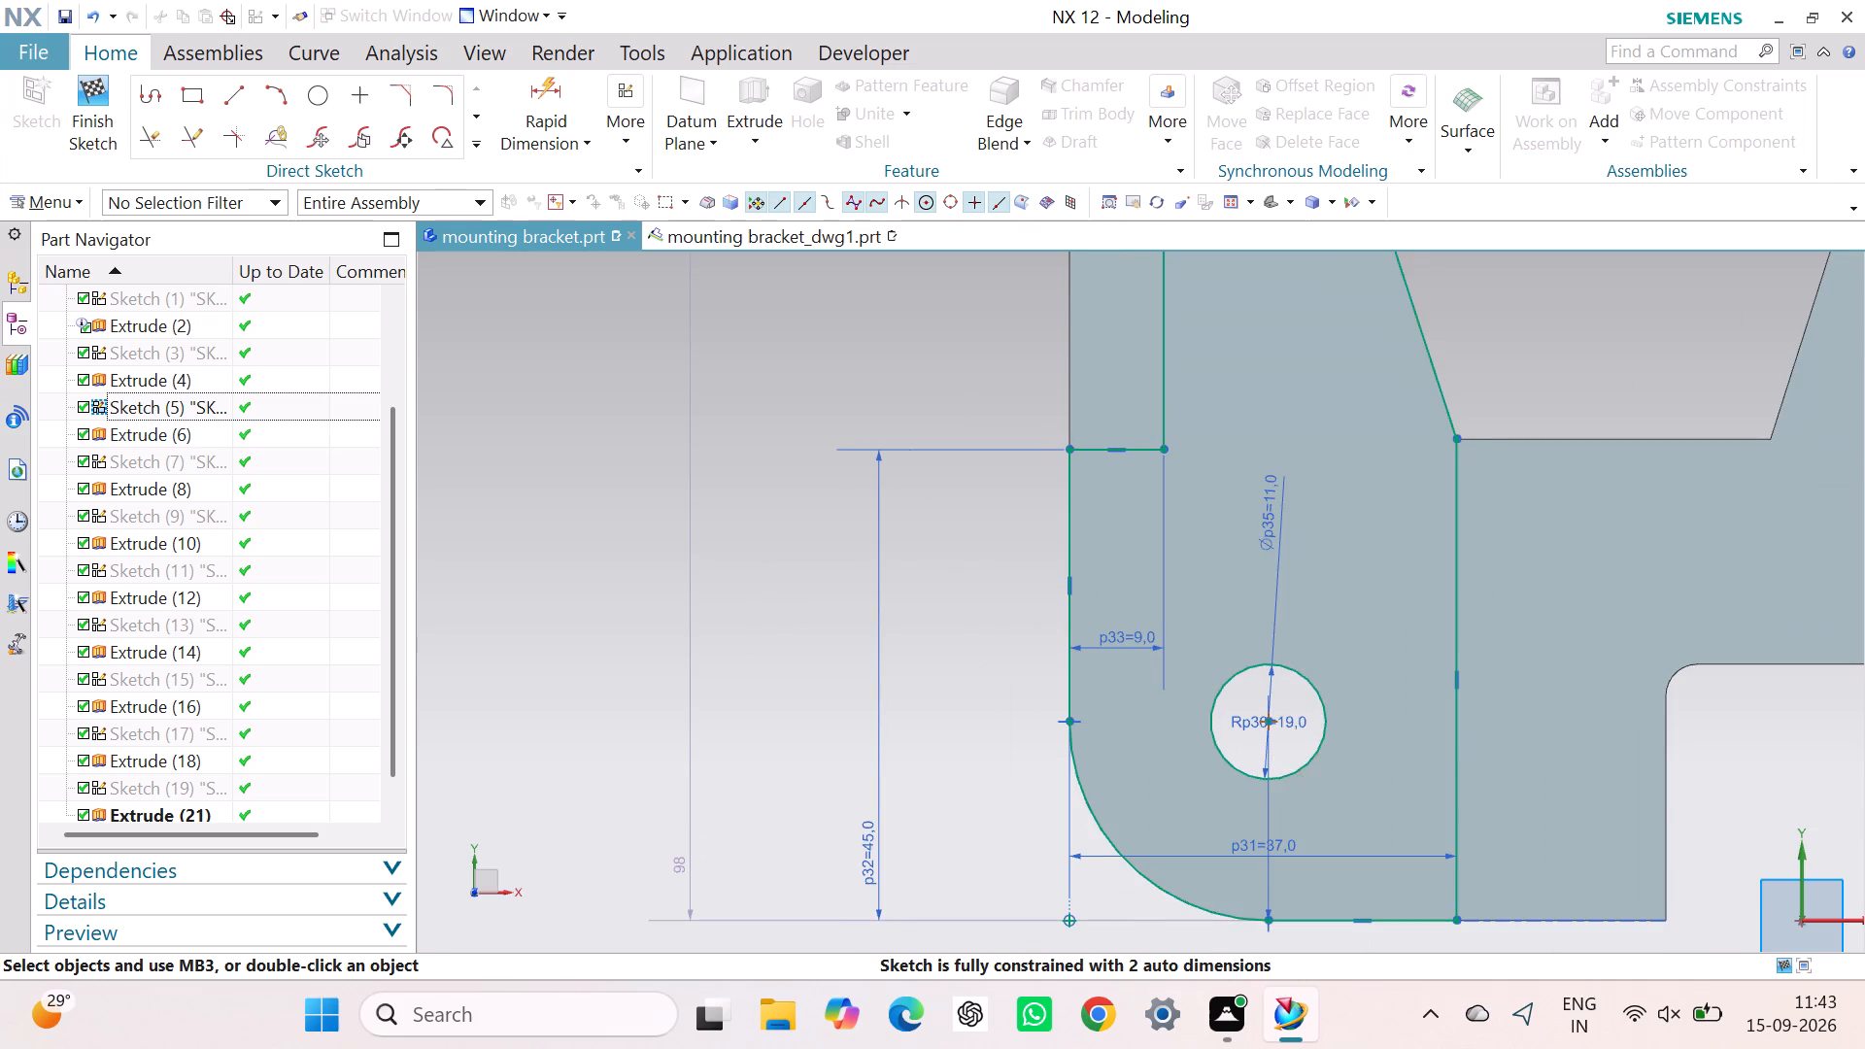
left_click(67, 101)
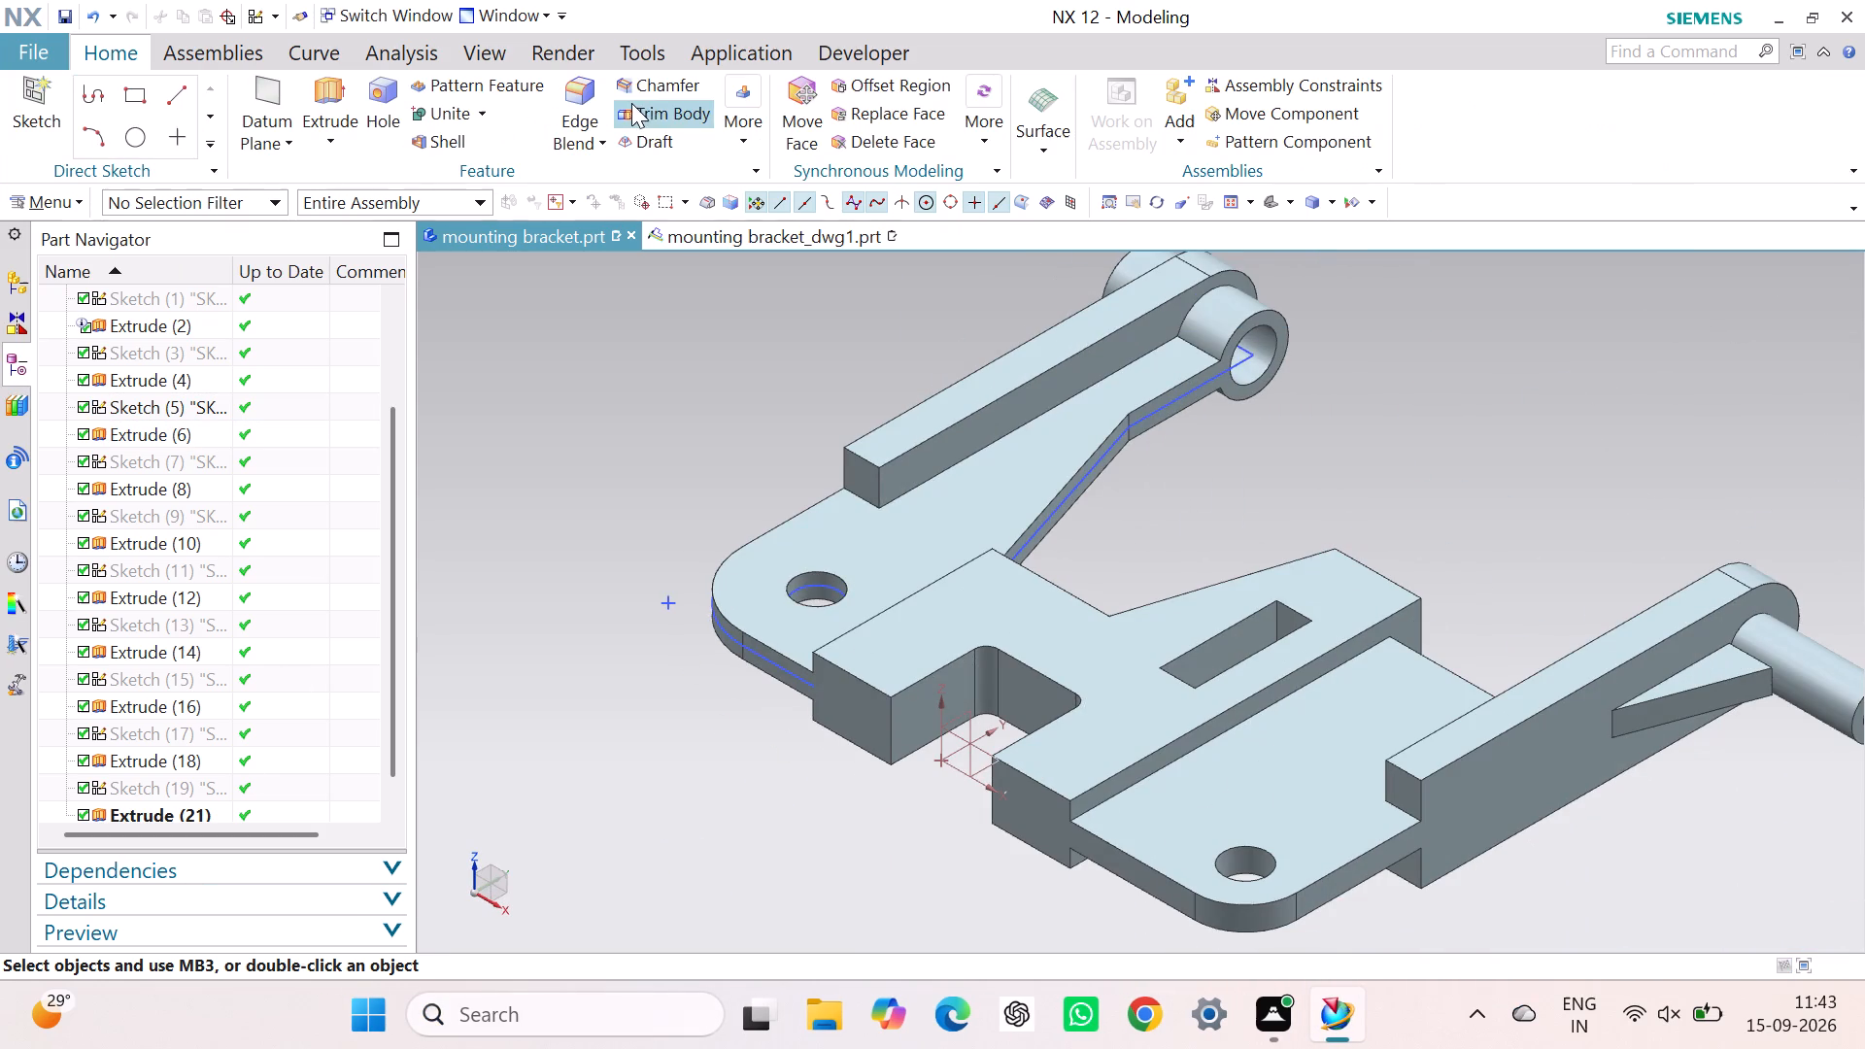
Edit Sketch (5) with rollback, pull its radial dimension clear of the hole, set the rounded-corner radius to 13 mm, and finish the sketch.
right_click(83, 381)
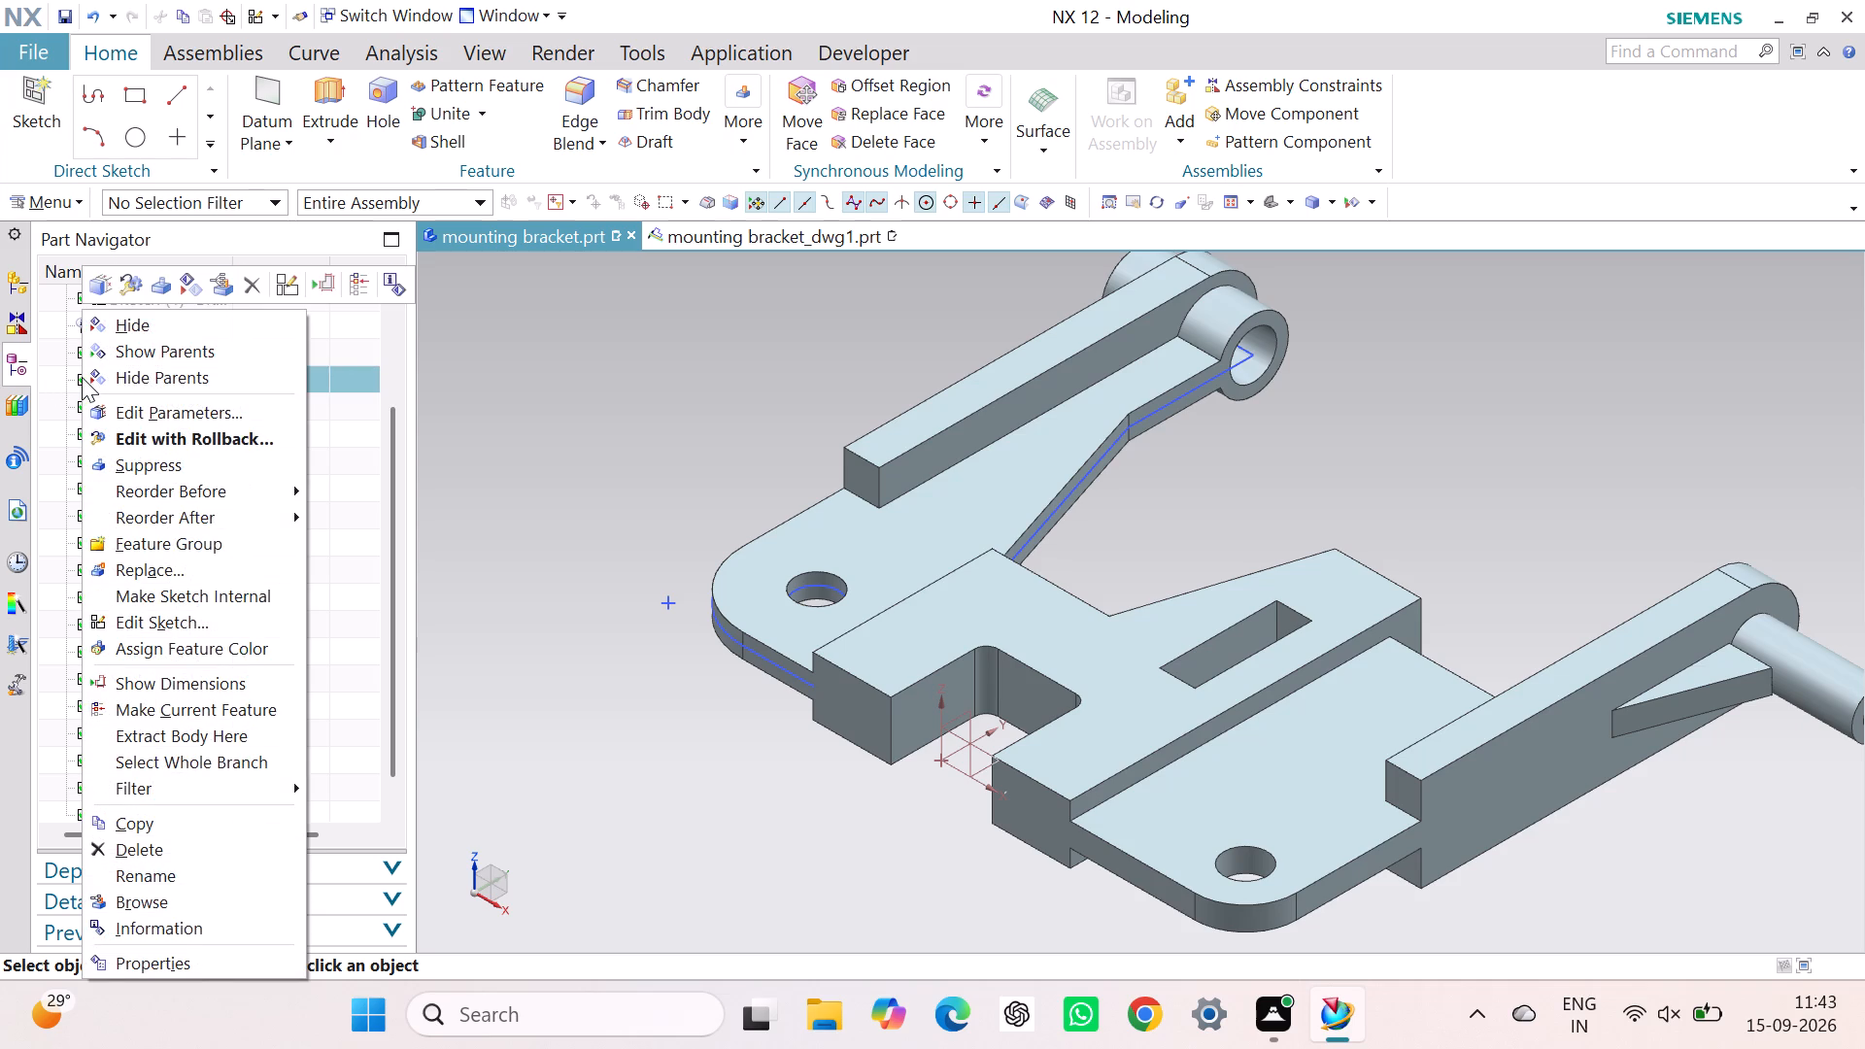
key("Escape")
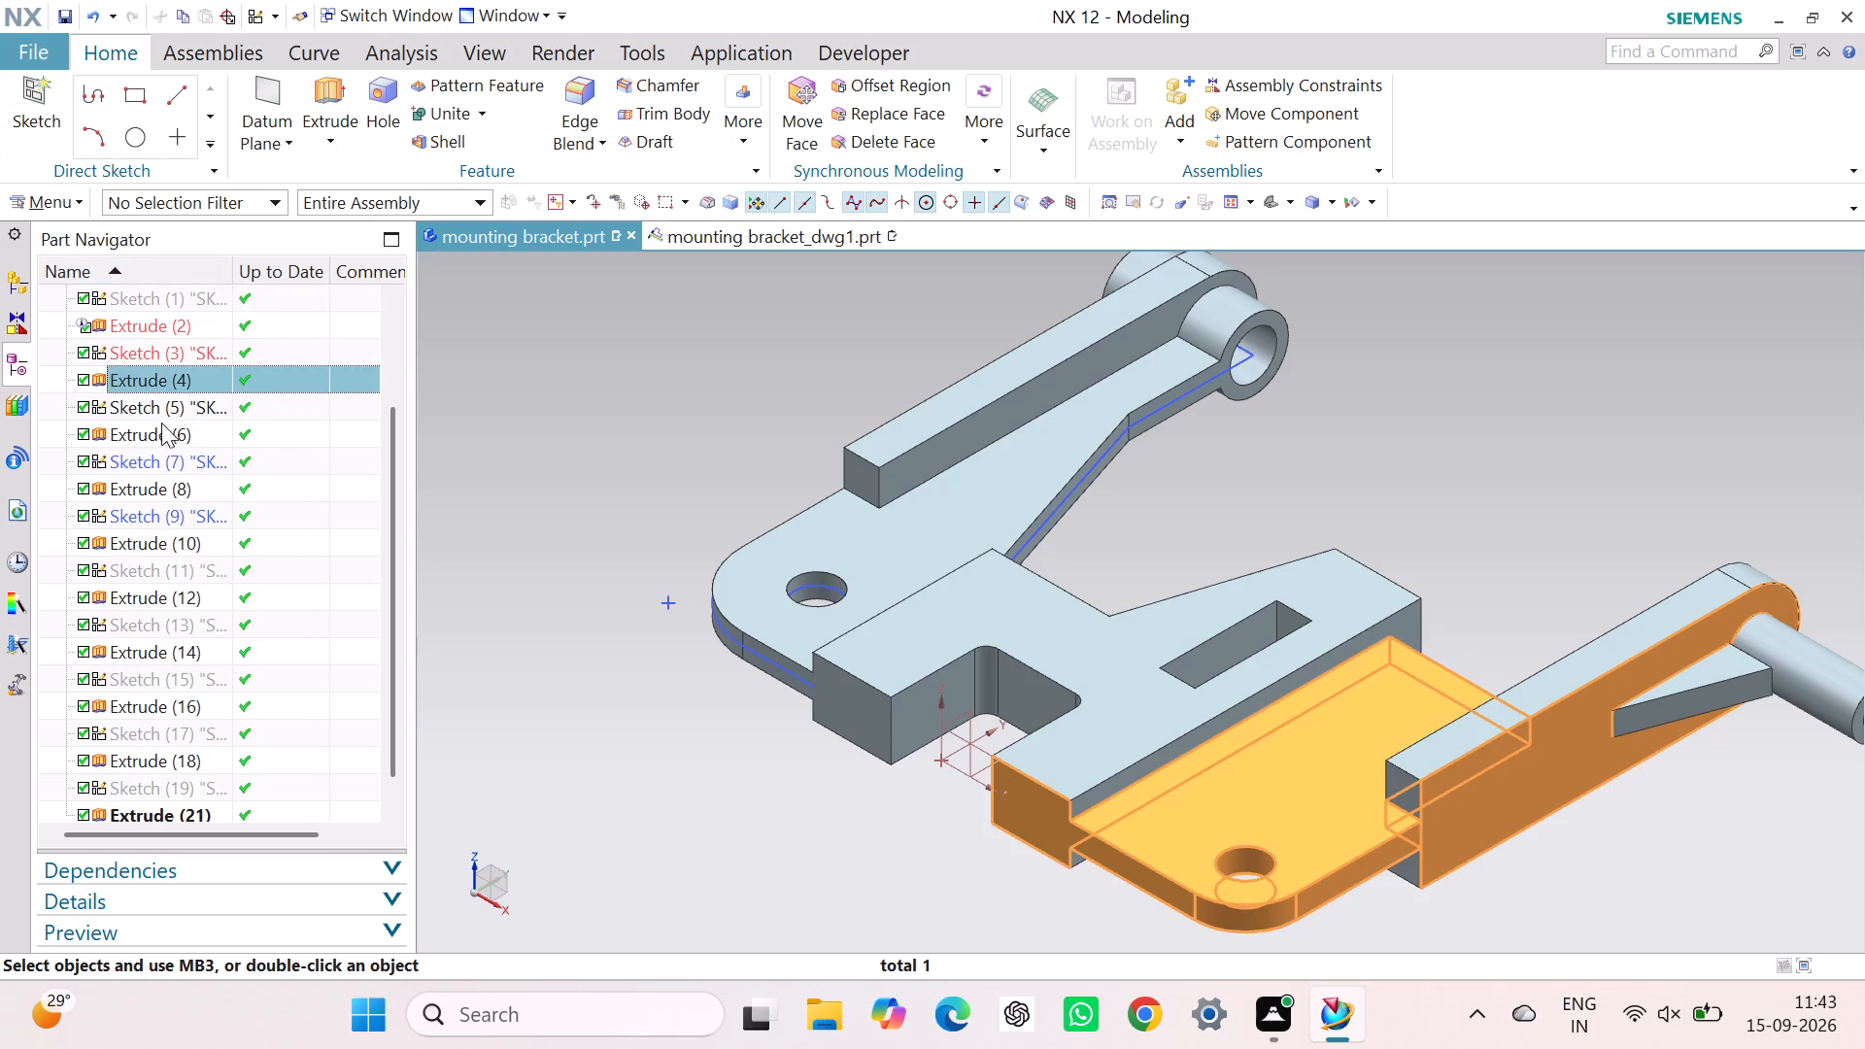
left_click(164, 401)
right_click(155, 407)
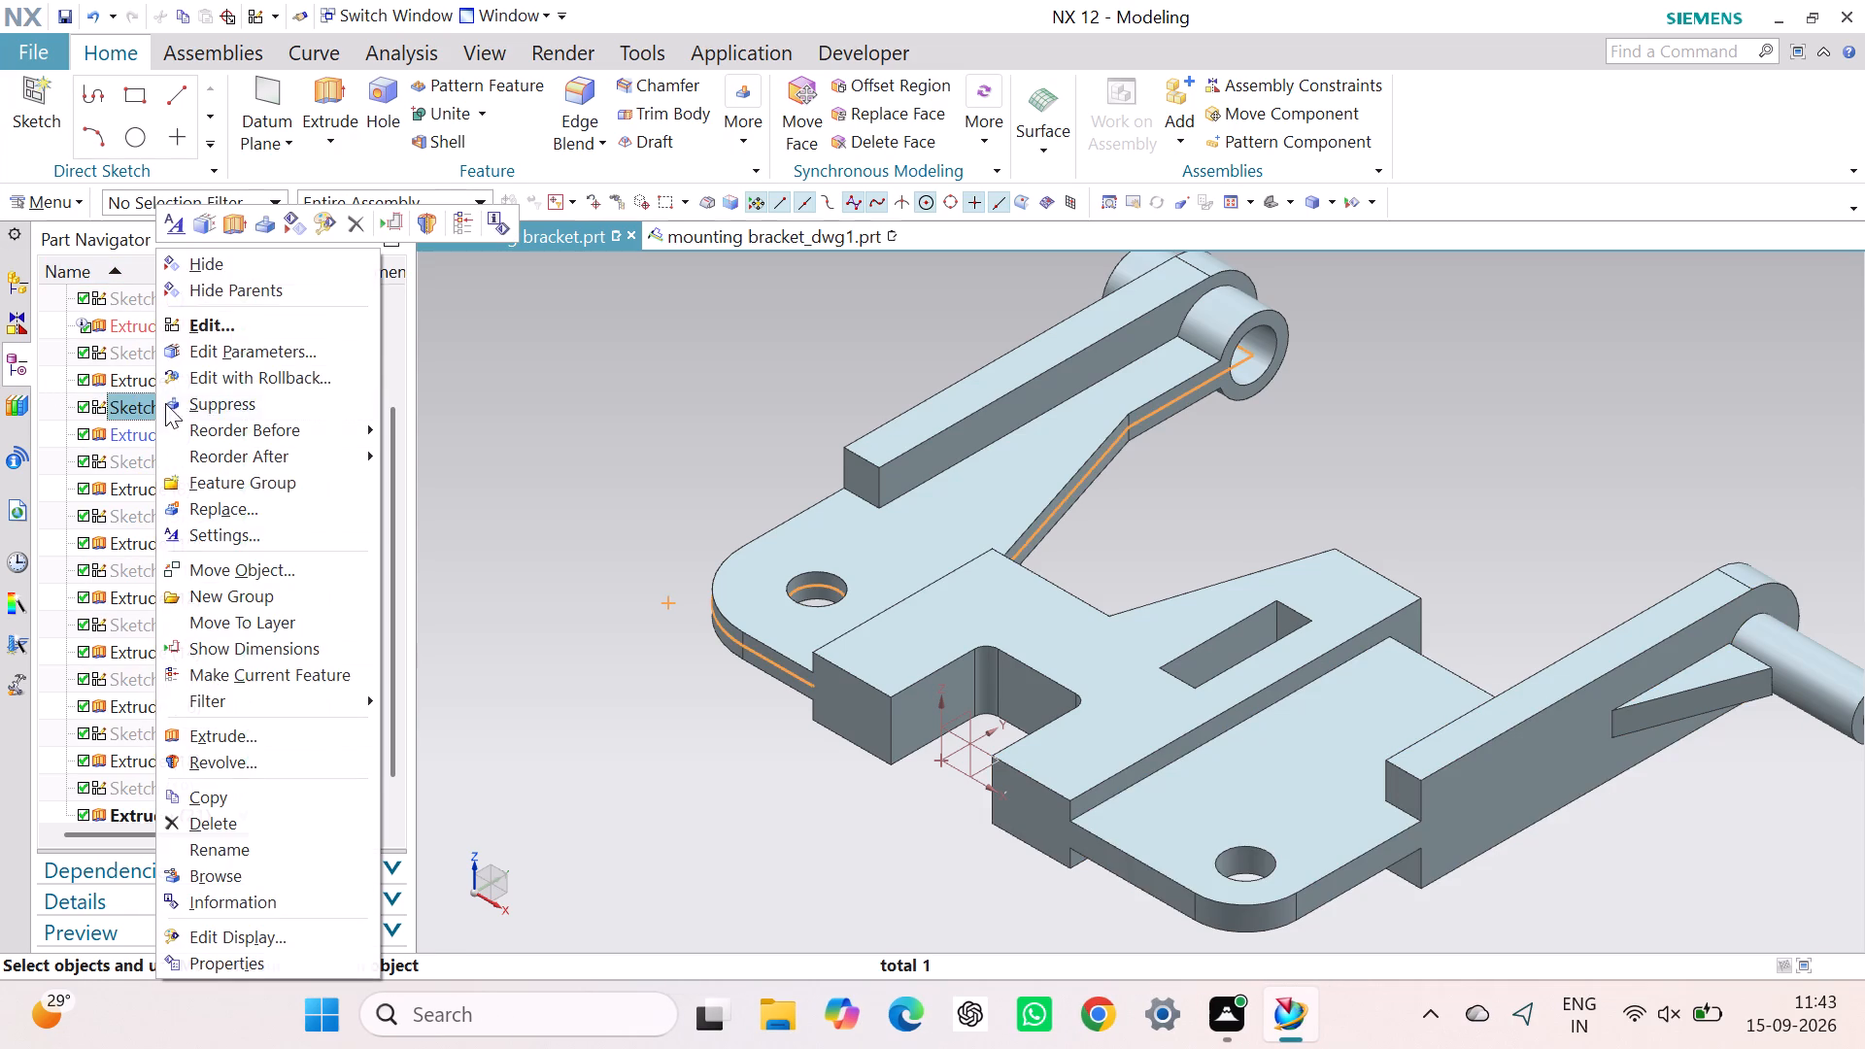
left_click(247, 378)
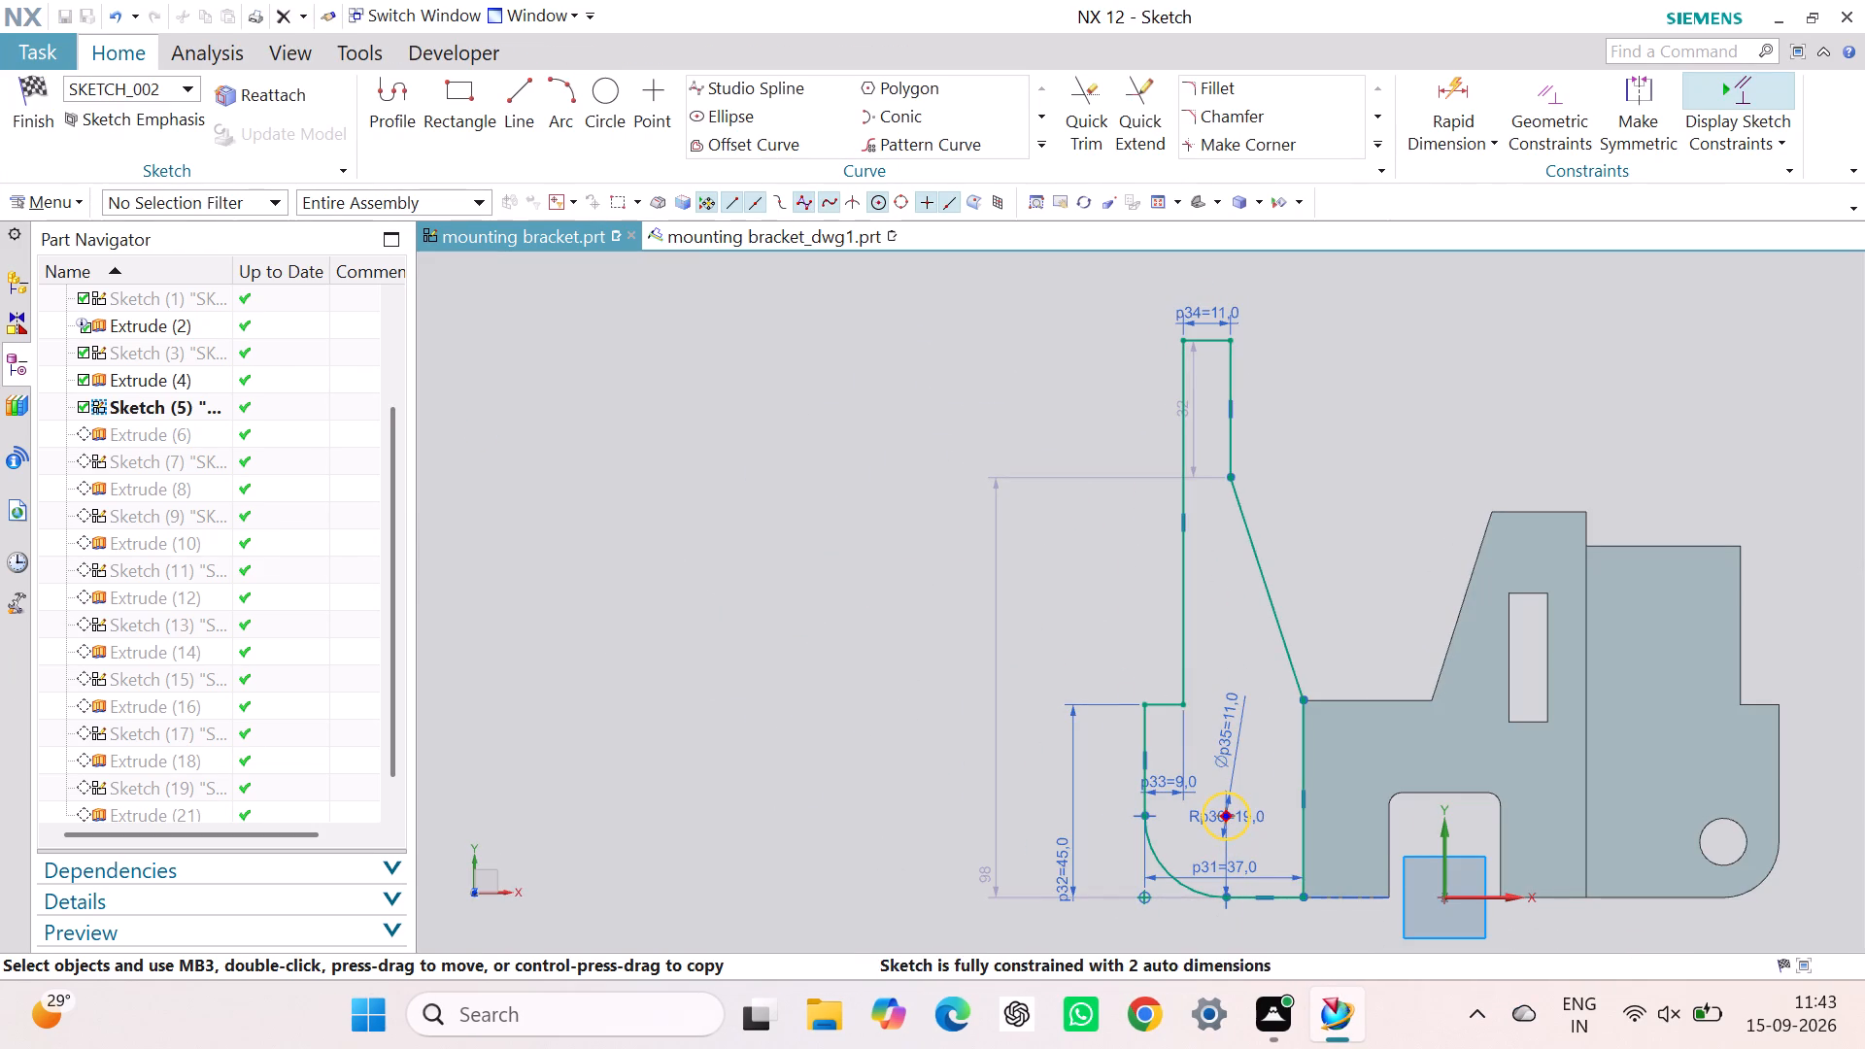
left_click_drag(1263, 818, 1205, 897)
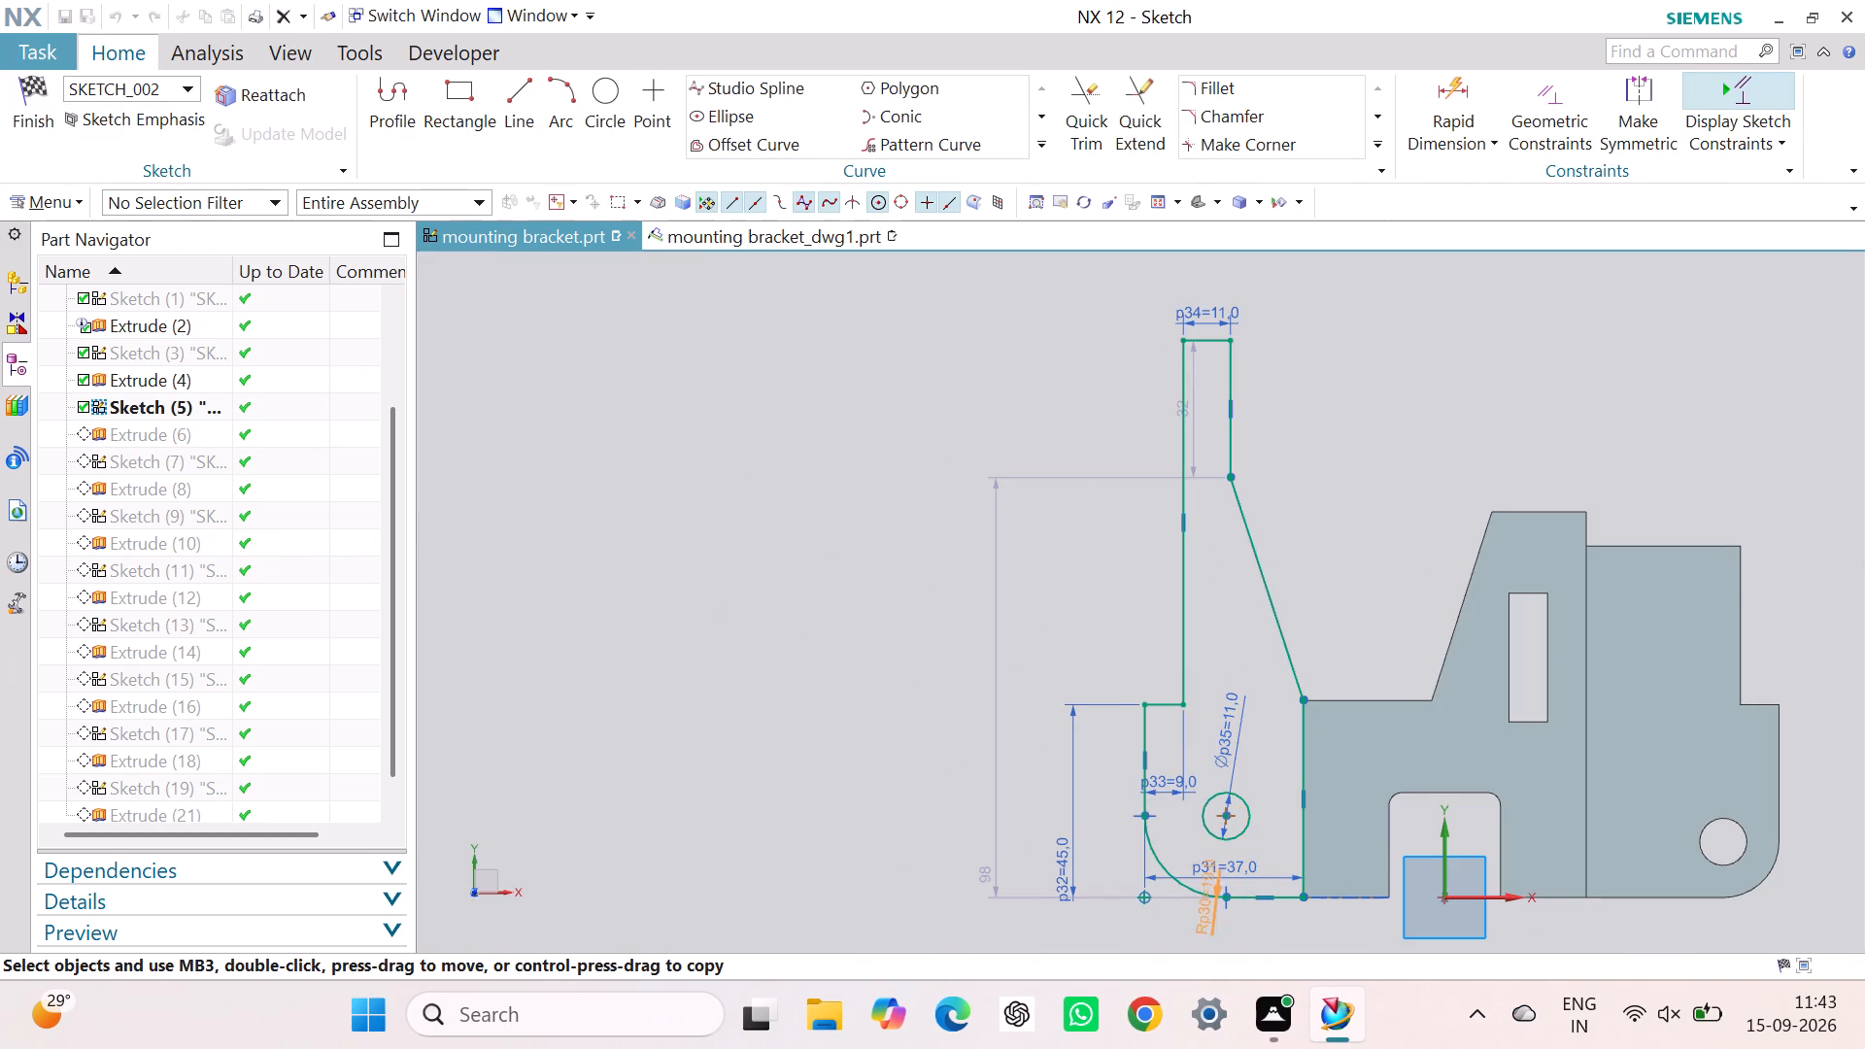
left_click_drag(1205, 897, 1161, 917)
double_click(1159, 927)
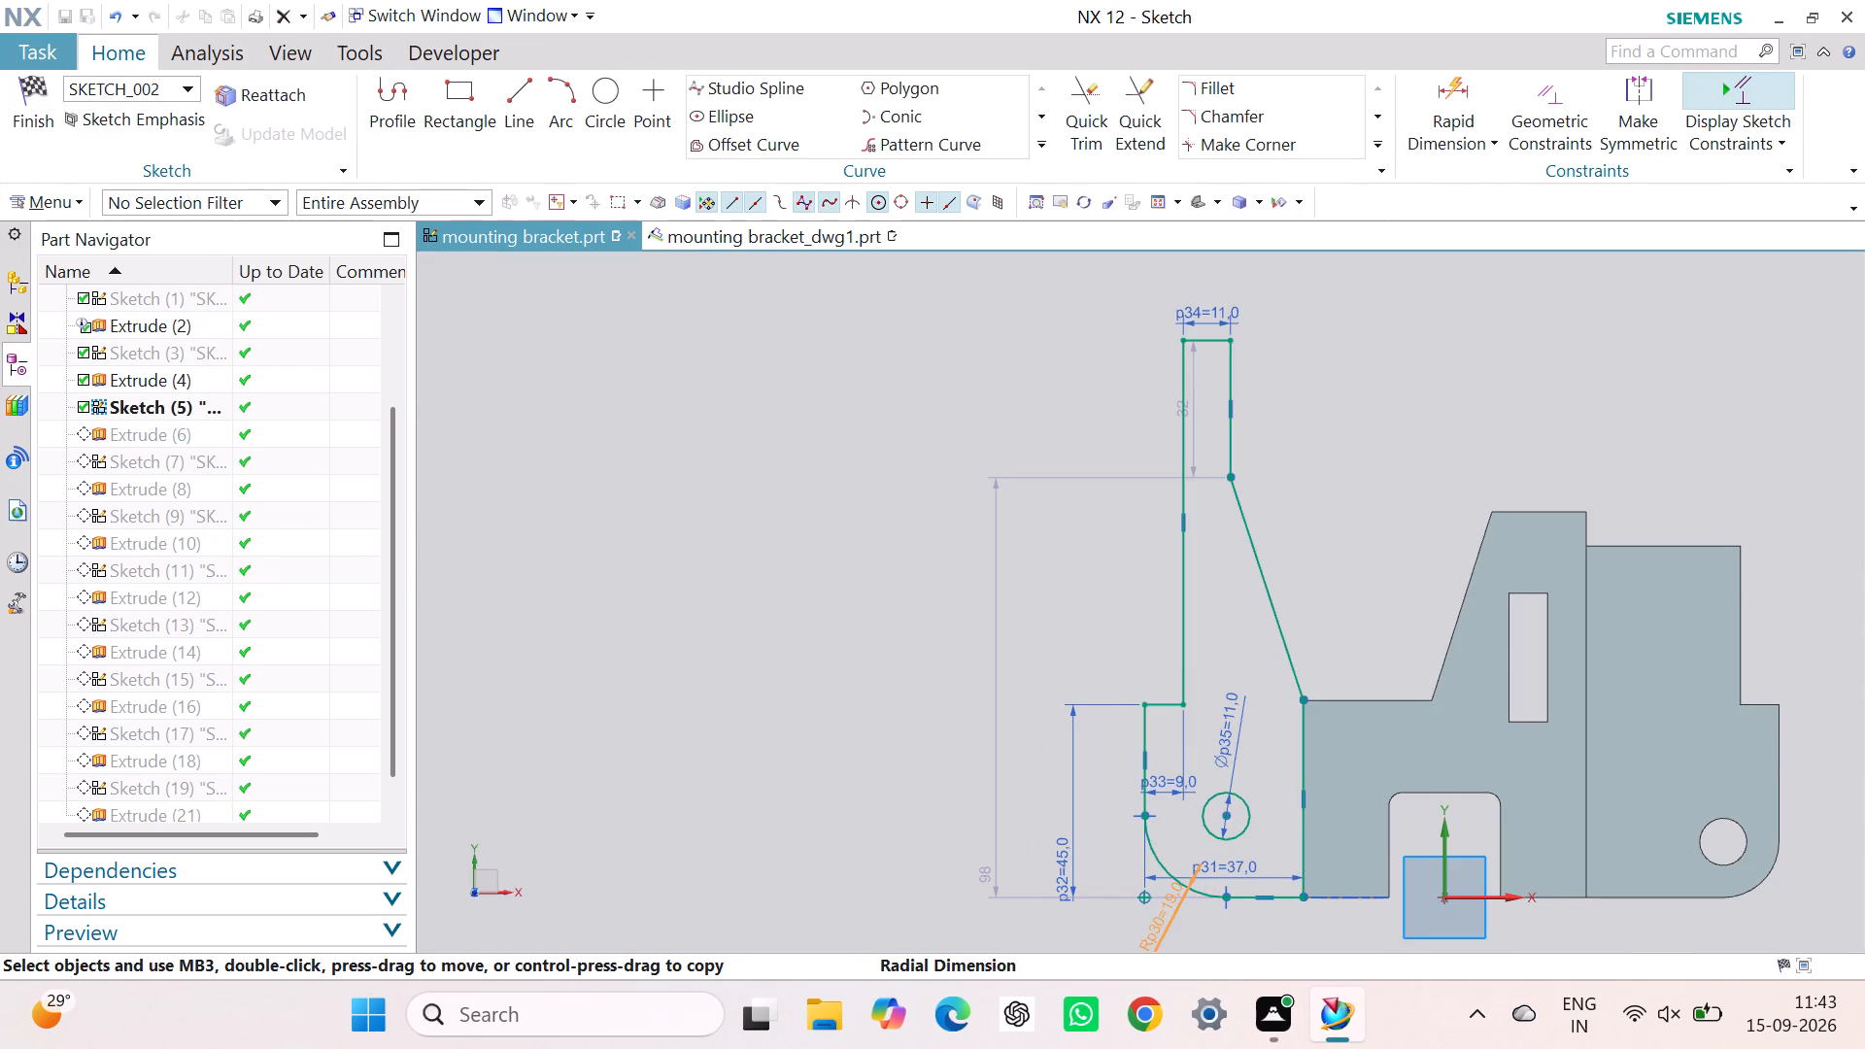
type("13")
key("Return")
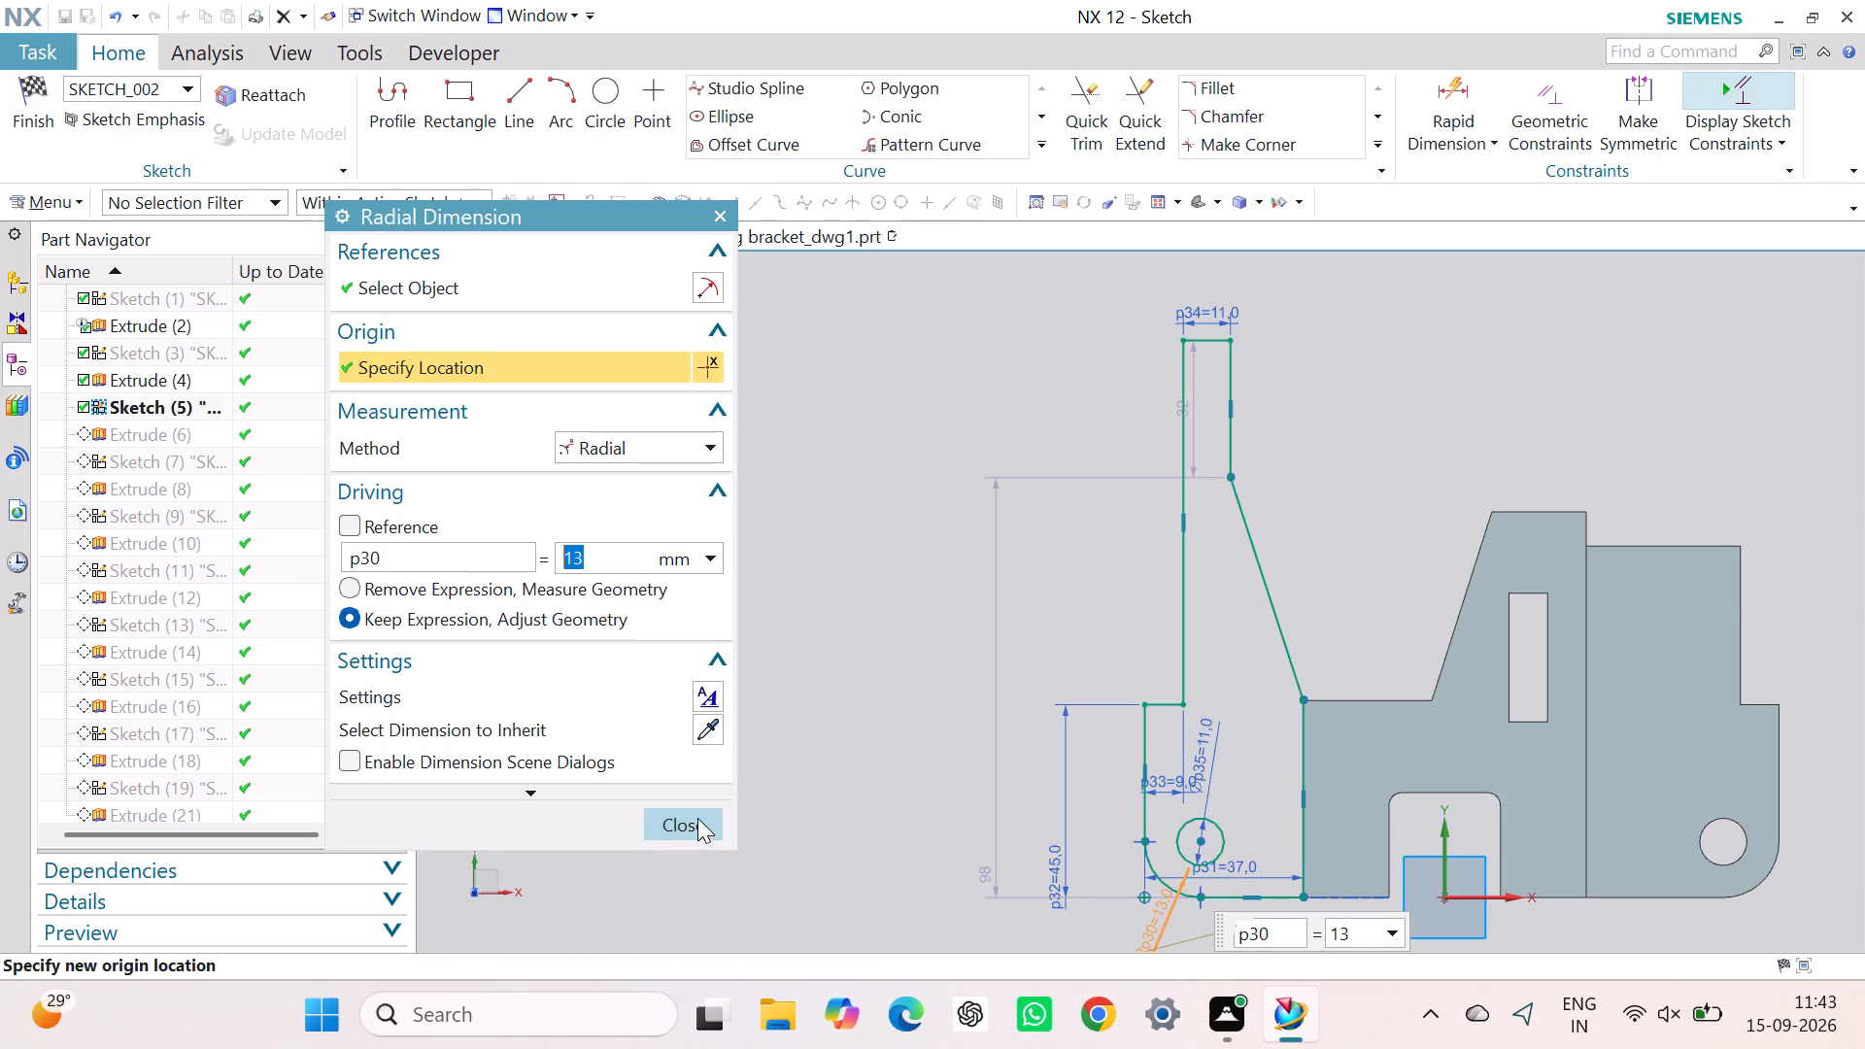
left_click(697, 818)
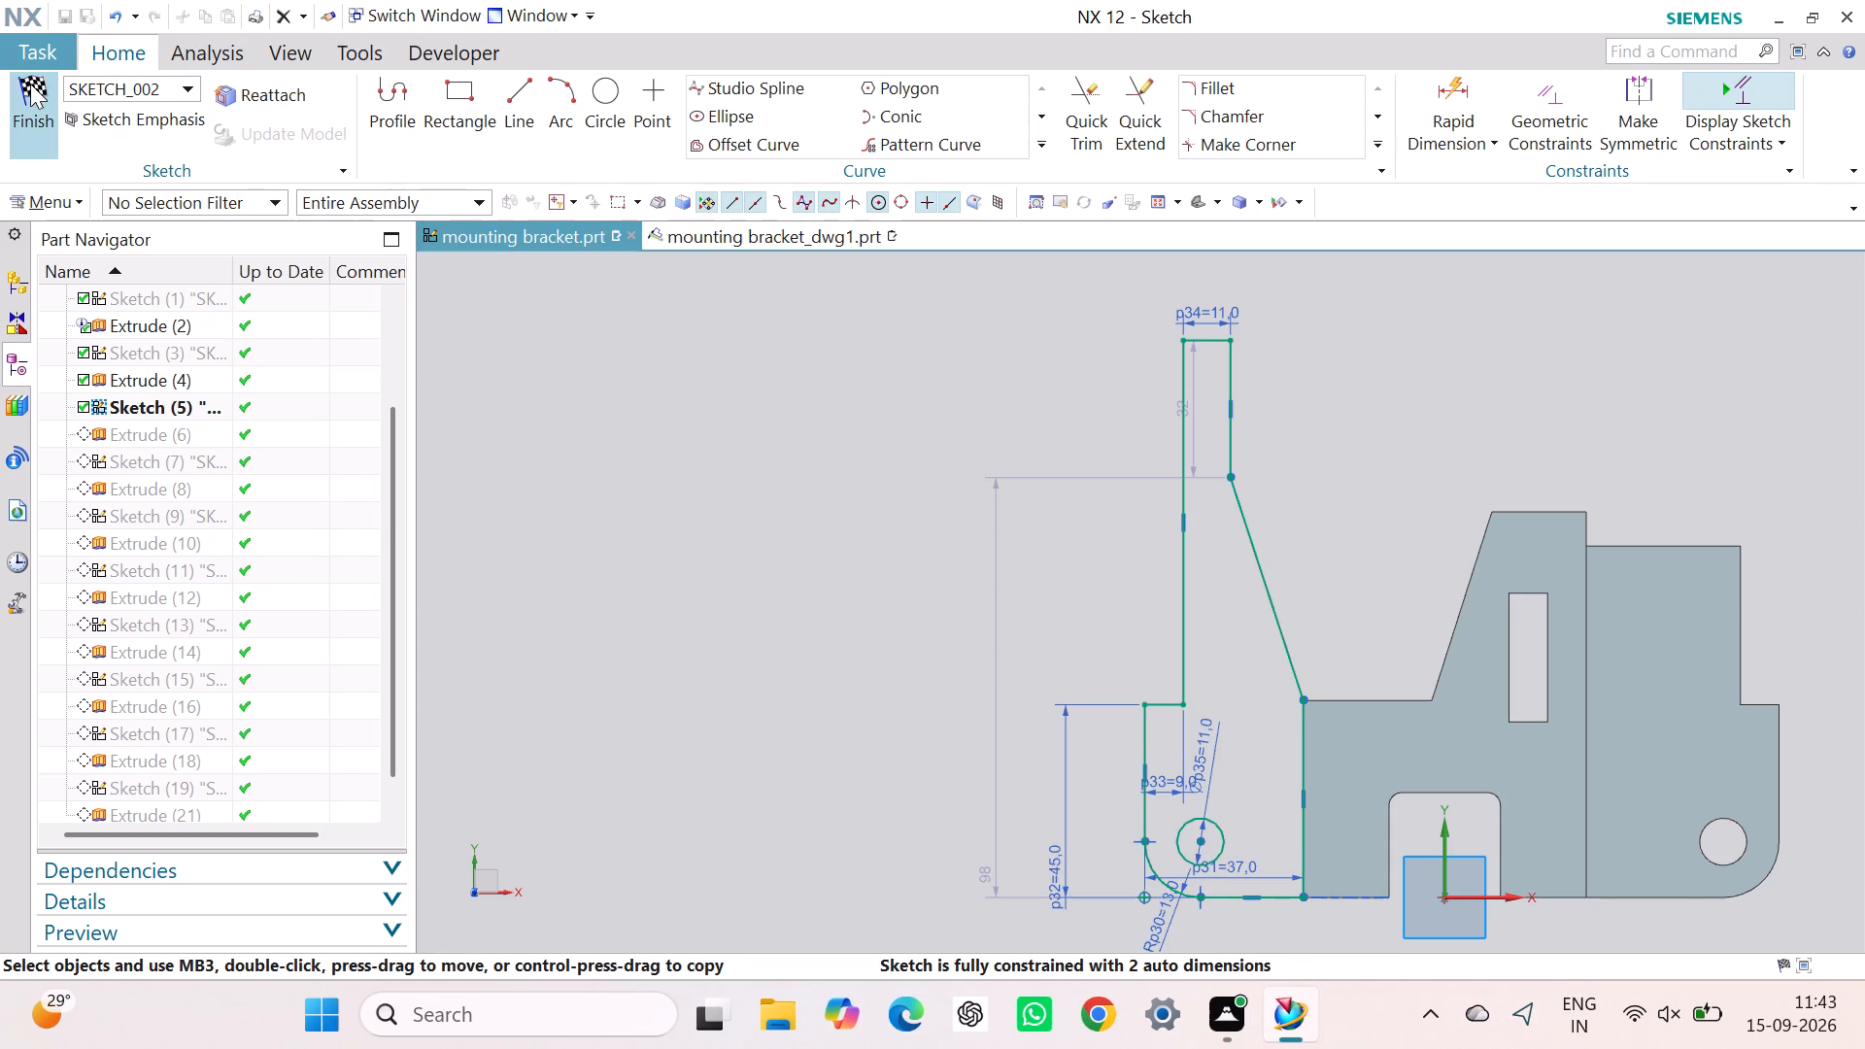
left_click(30, 84)
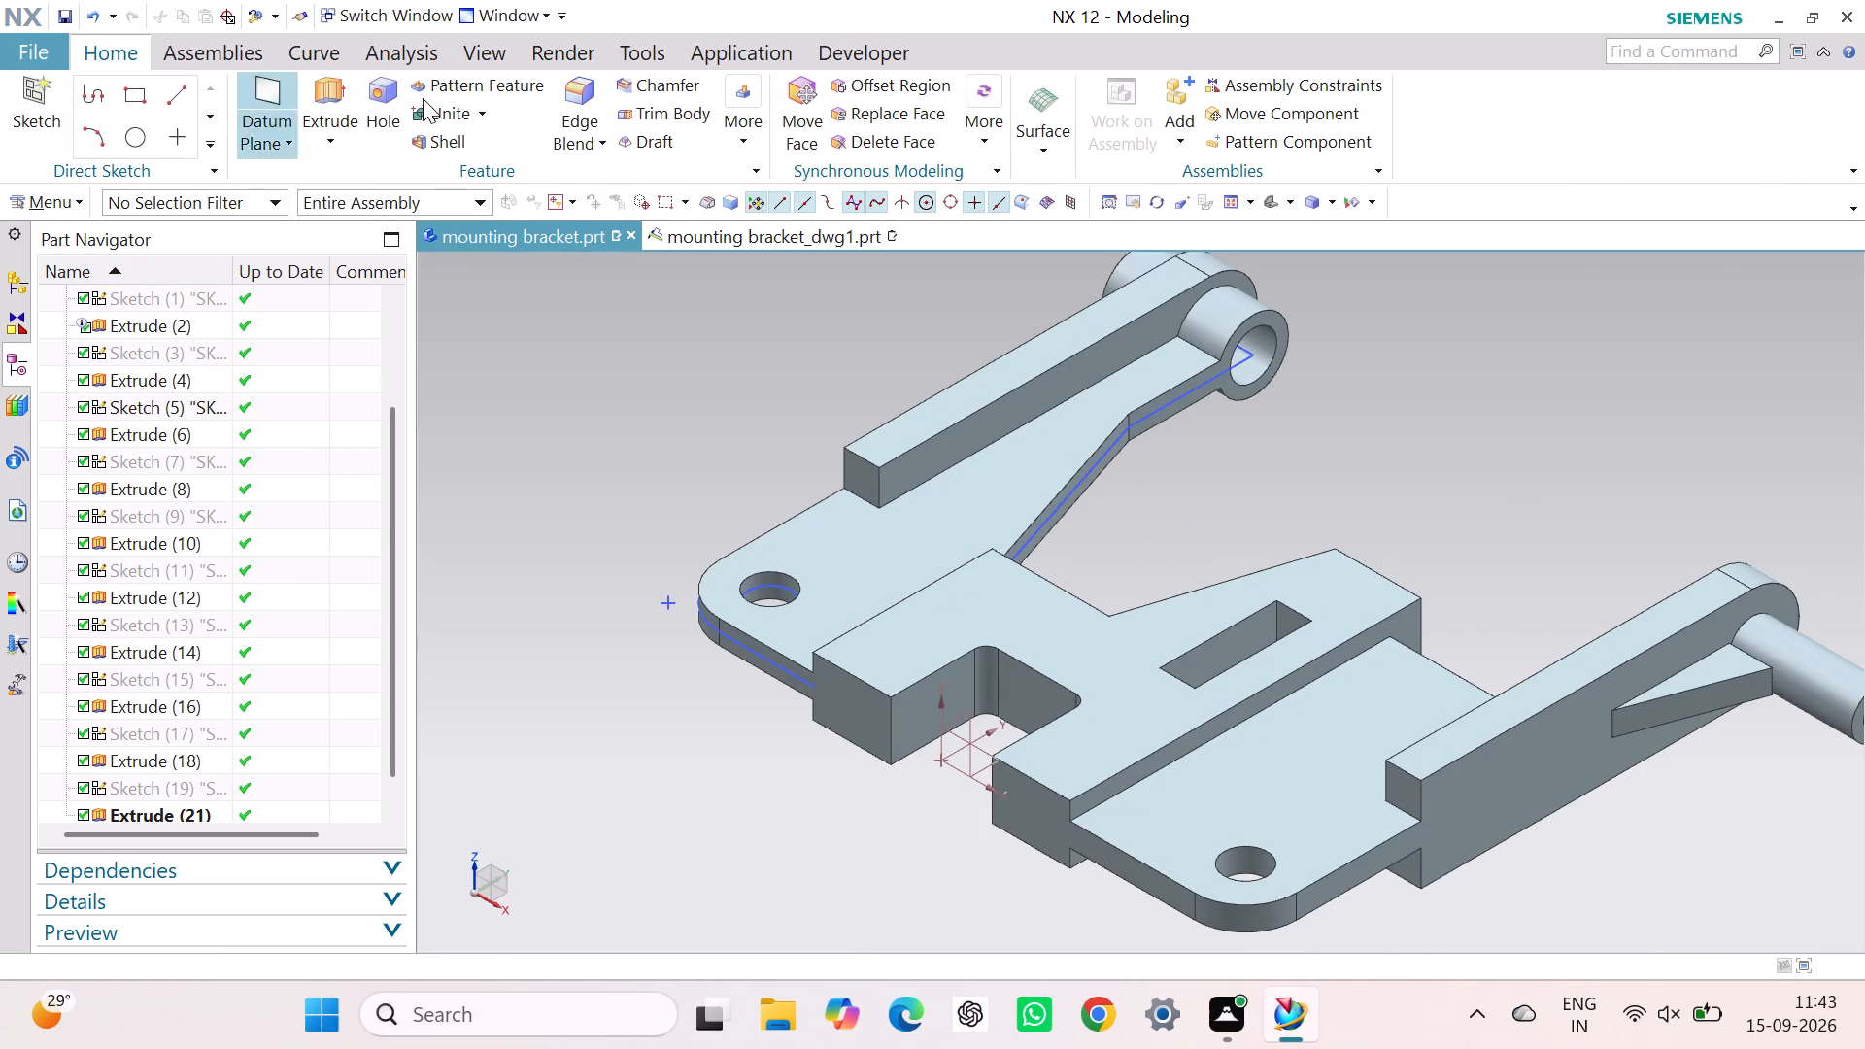
Hide Sketch (5) of the left arm plate in the model.
left_click(745, 413)
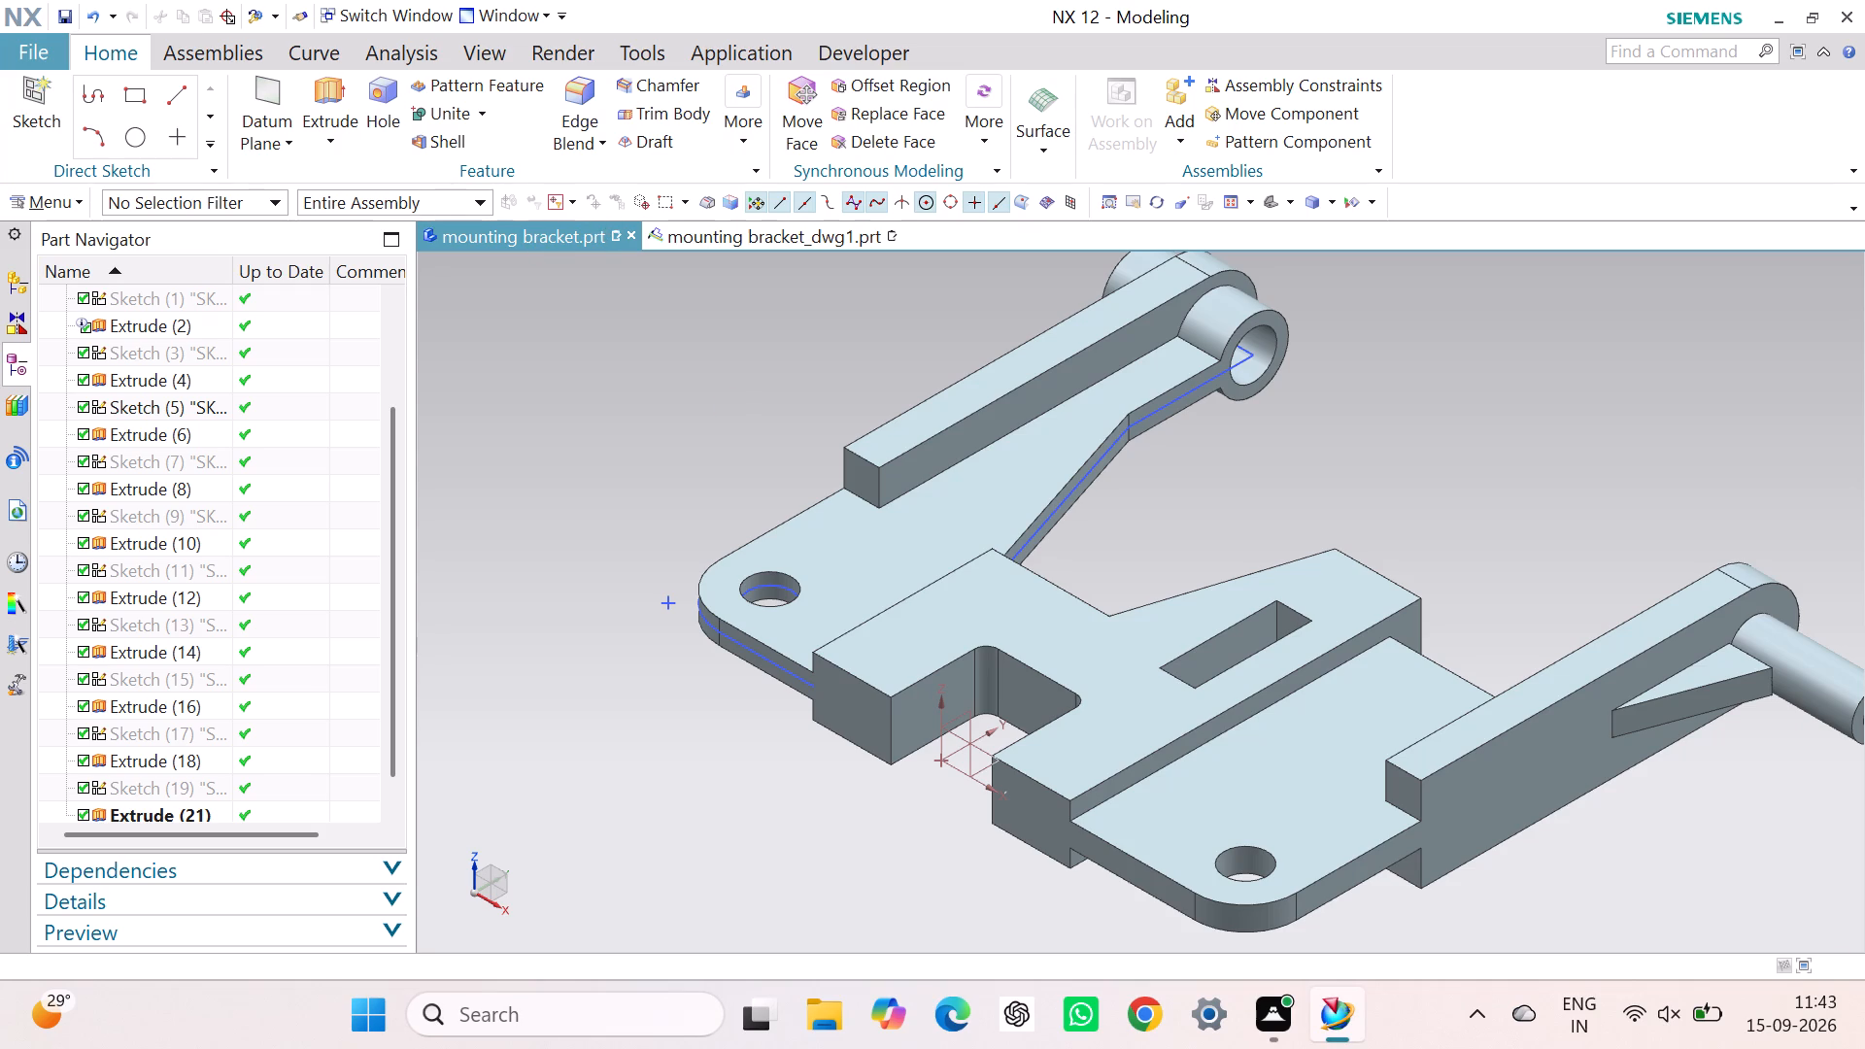
right_click(194, 397)
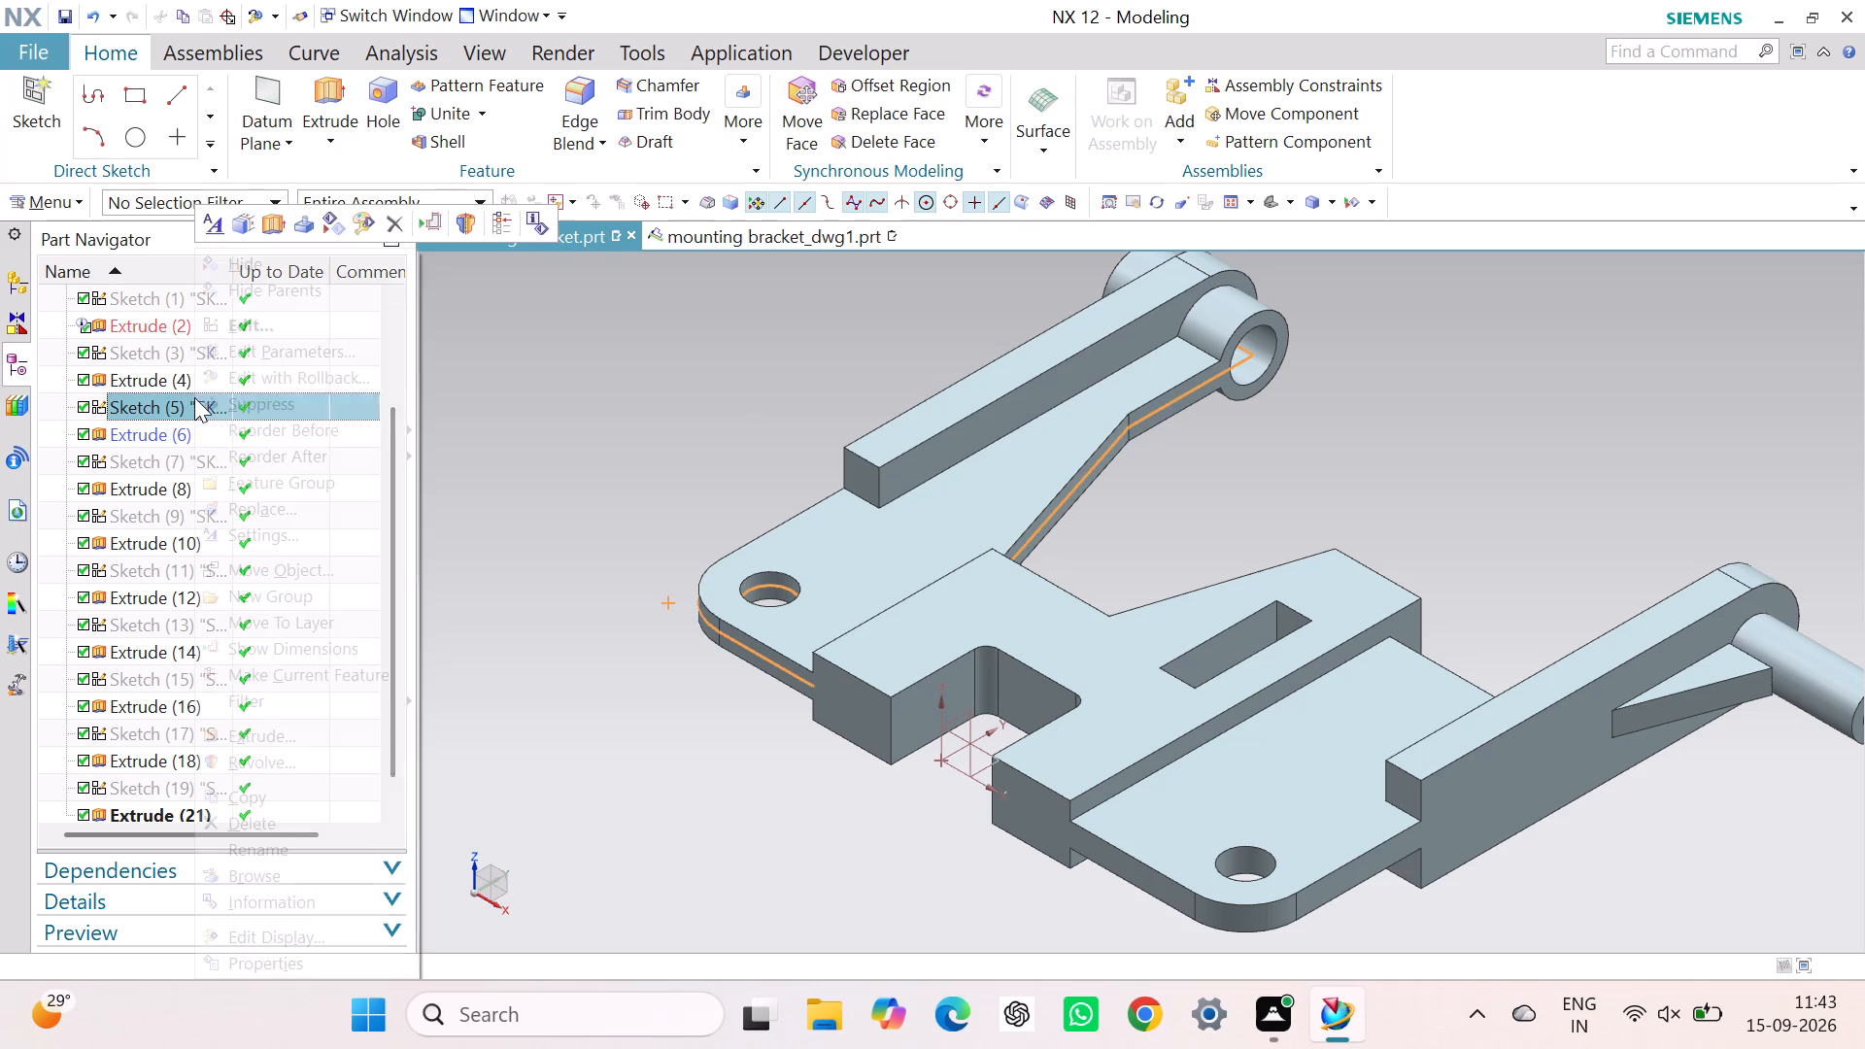
left_click(260, 256)
left_click(484, 373)
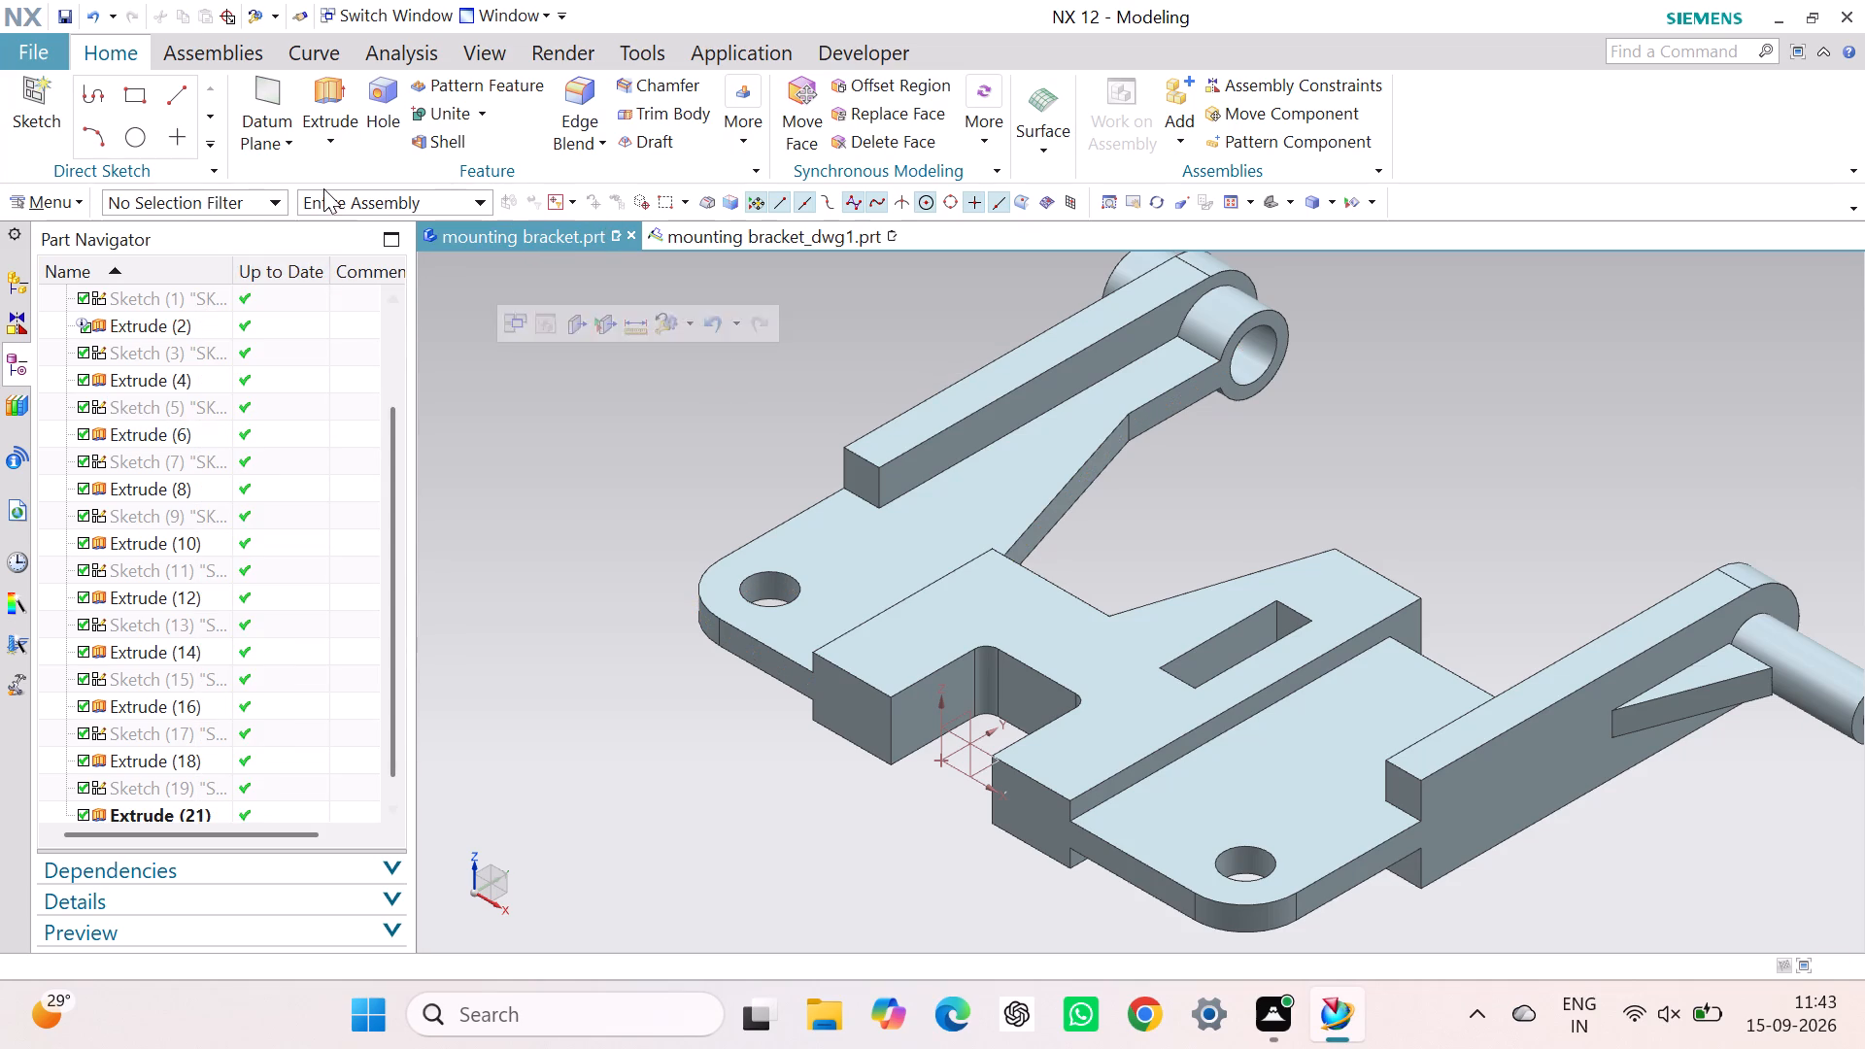
Return to the mounting bracket drawing and update all four out-of-date views.
left_click(678, 241)
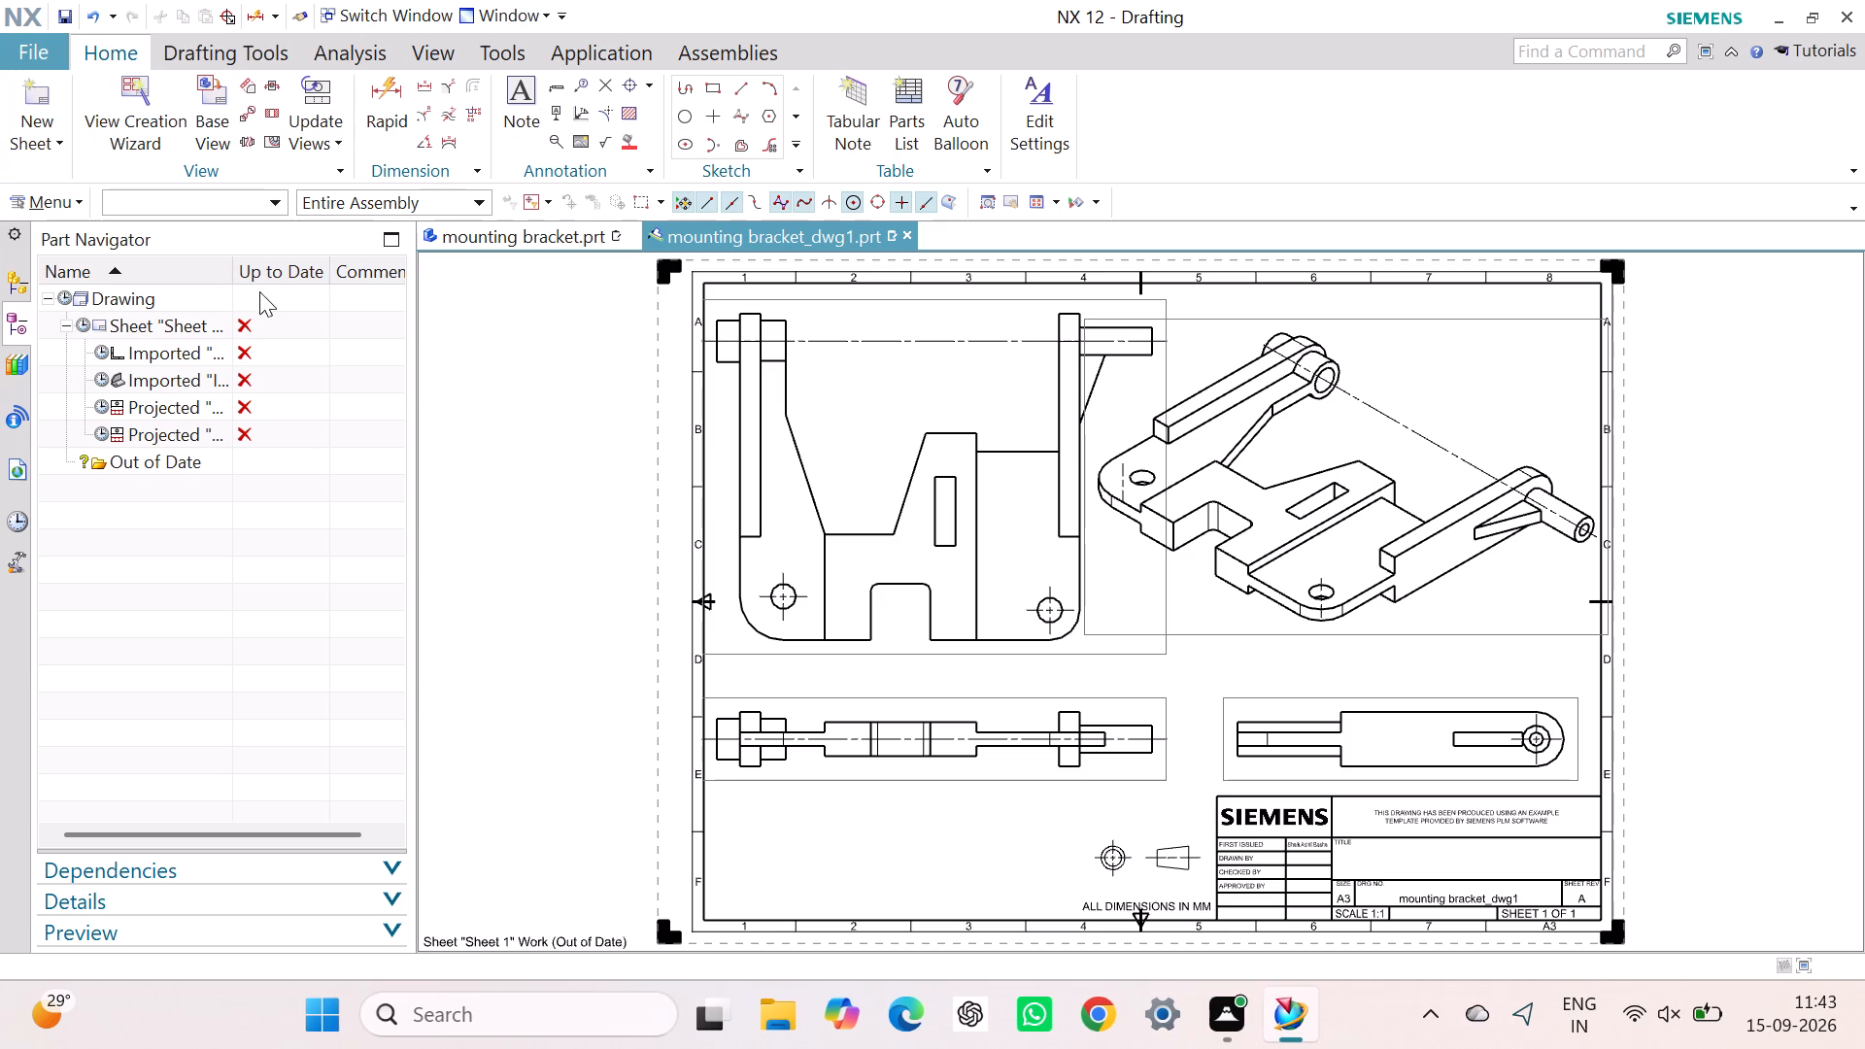
left_click(315, 95)
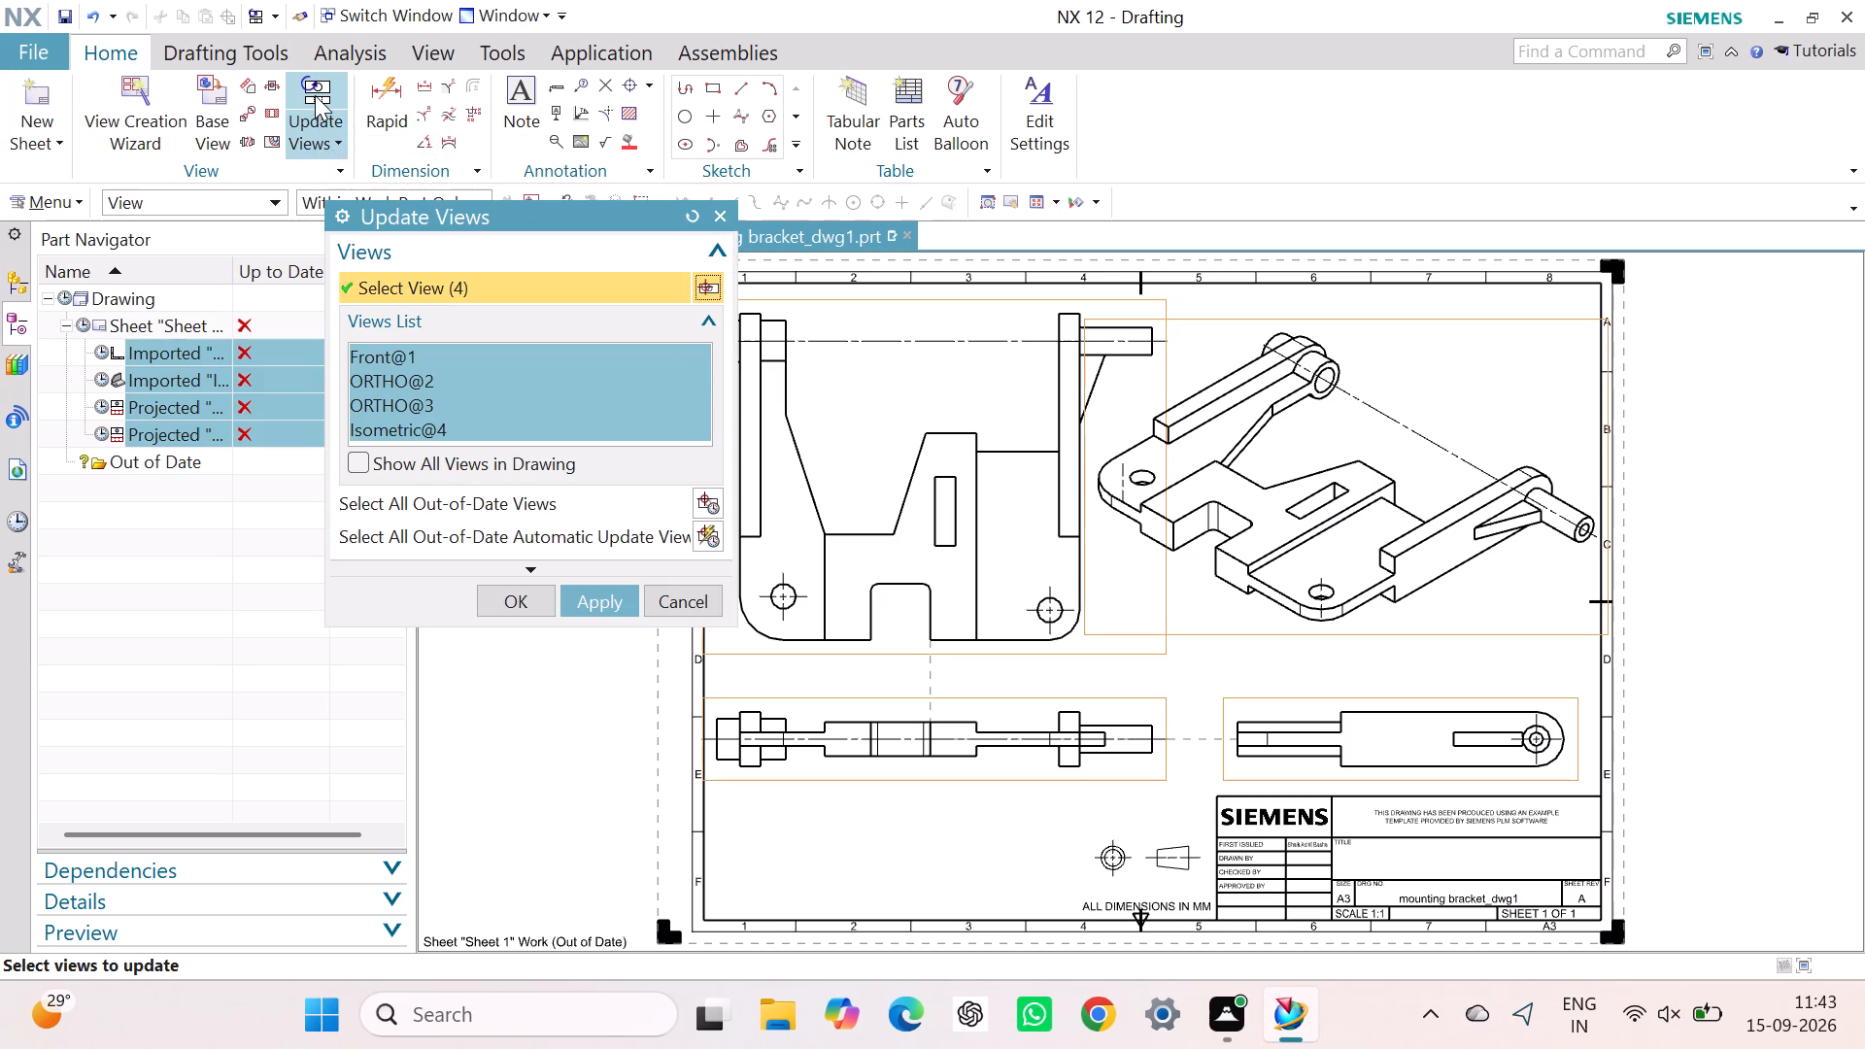
left_click(534, 603)
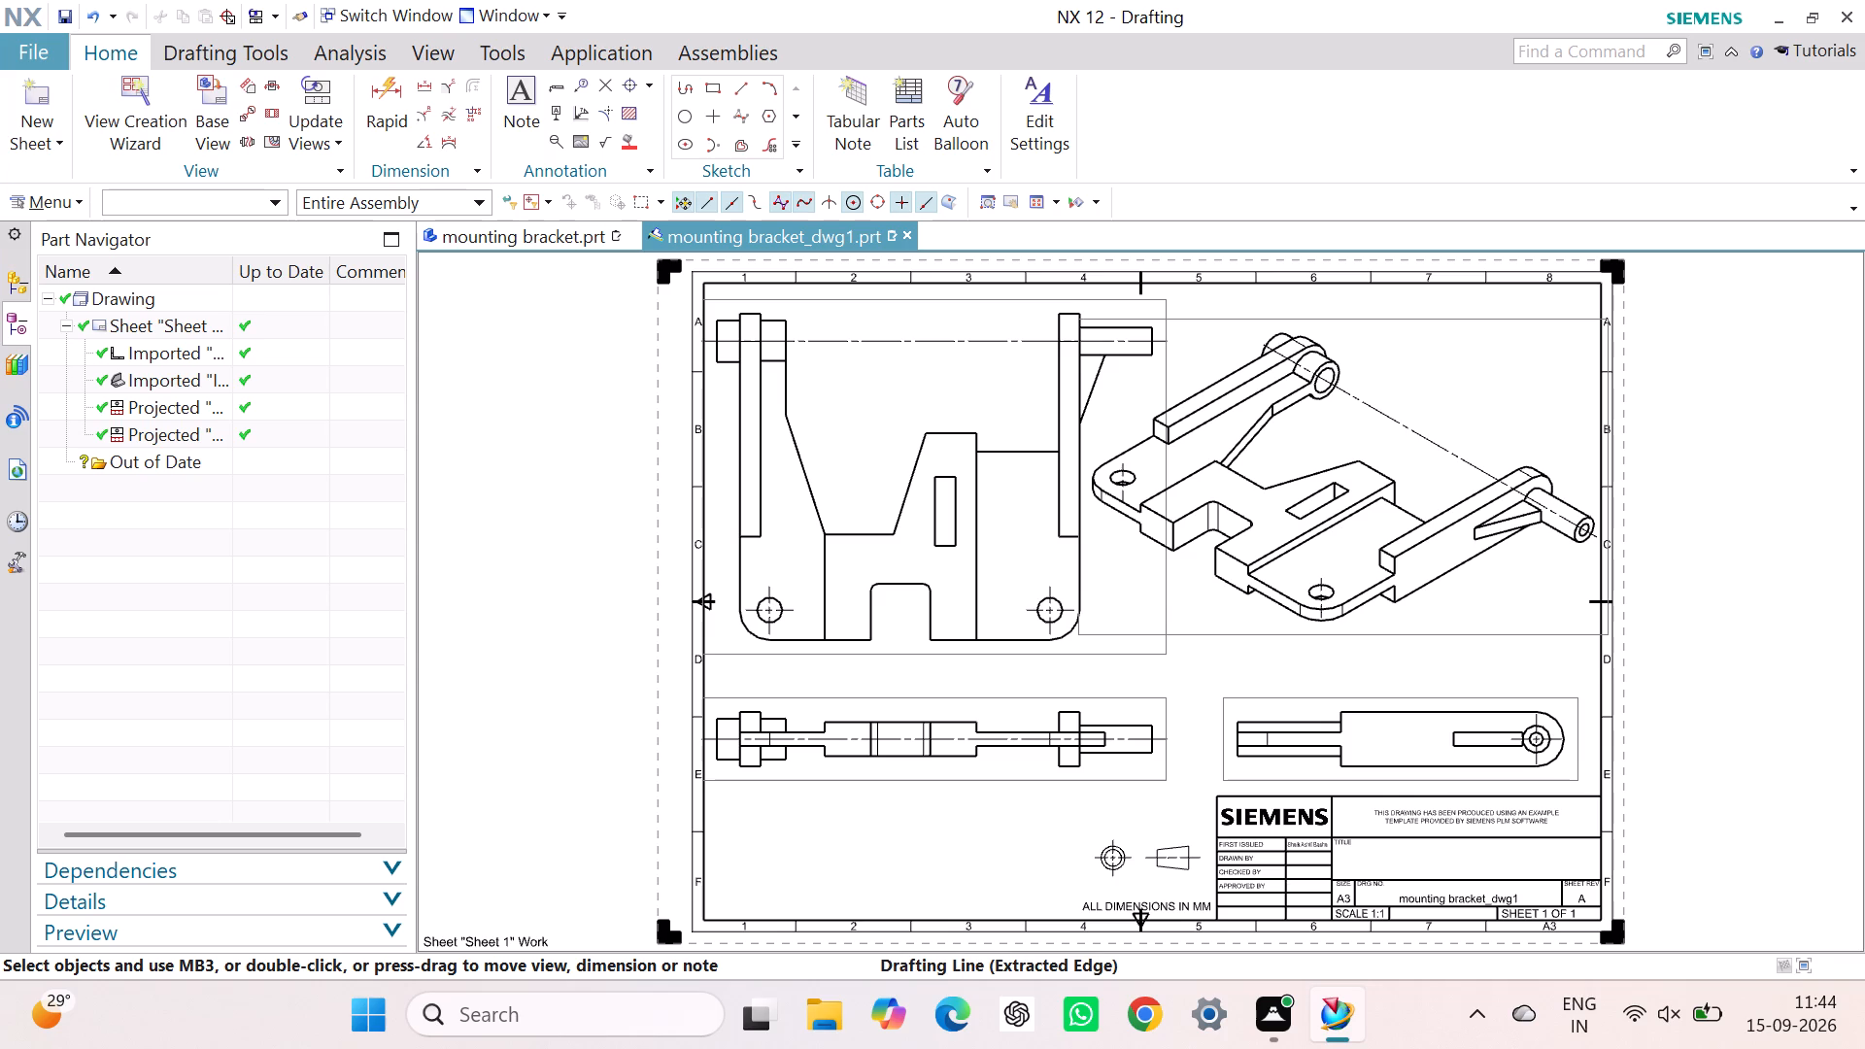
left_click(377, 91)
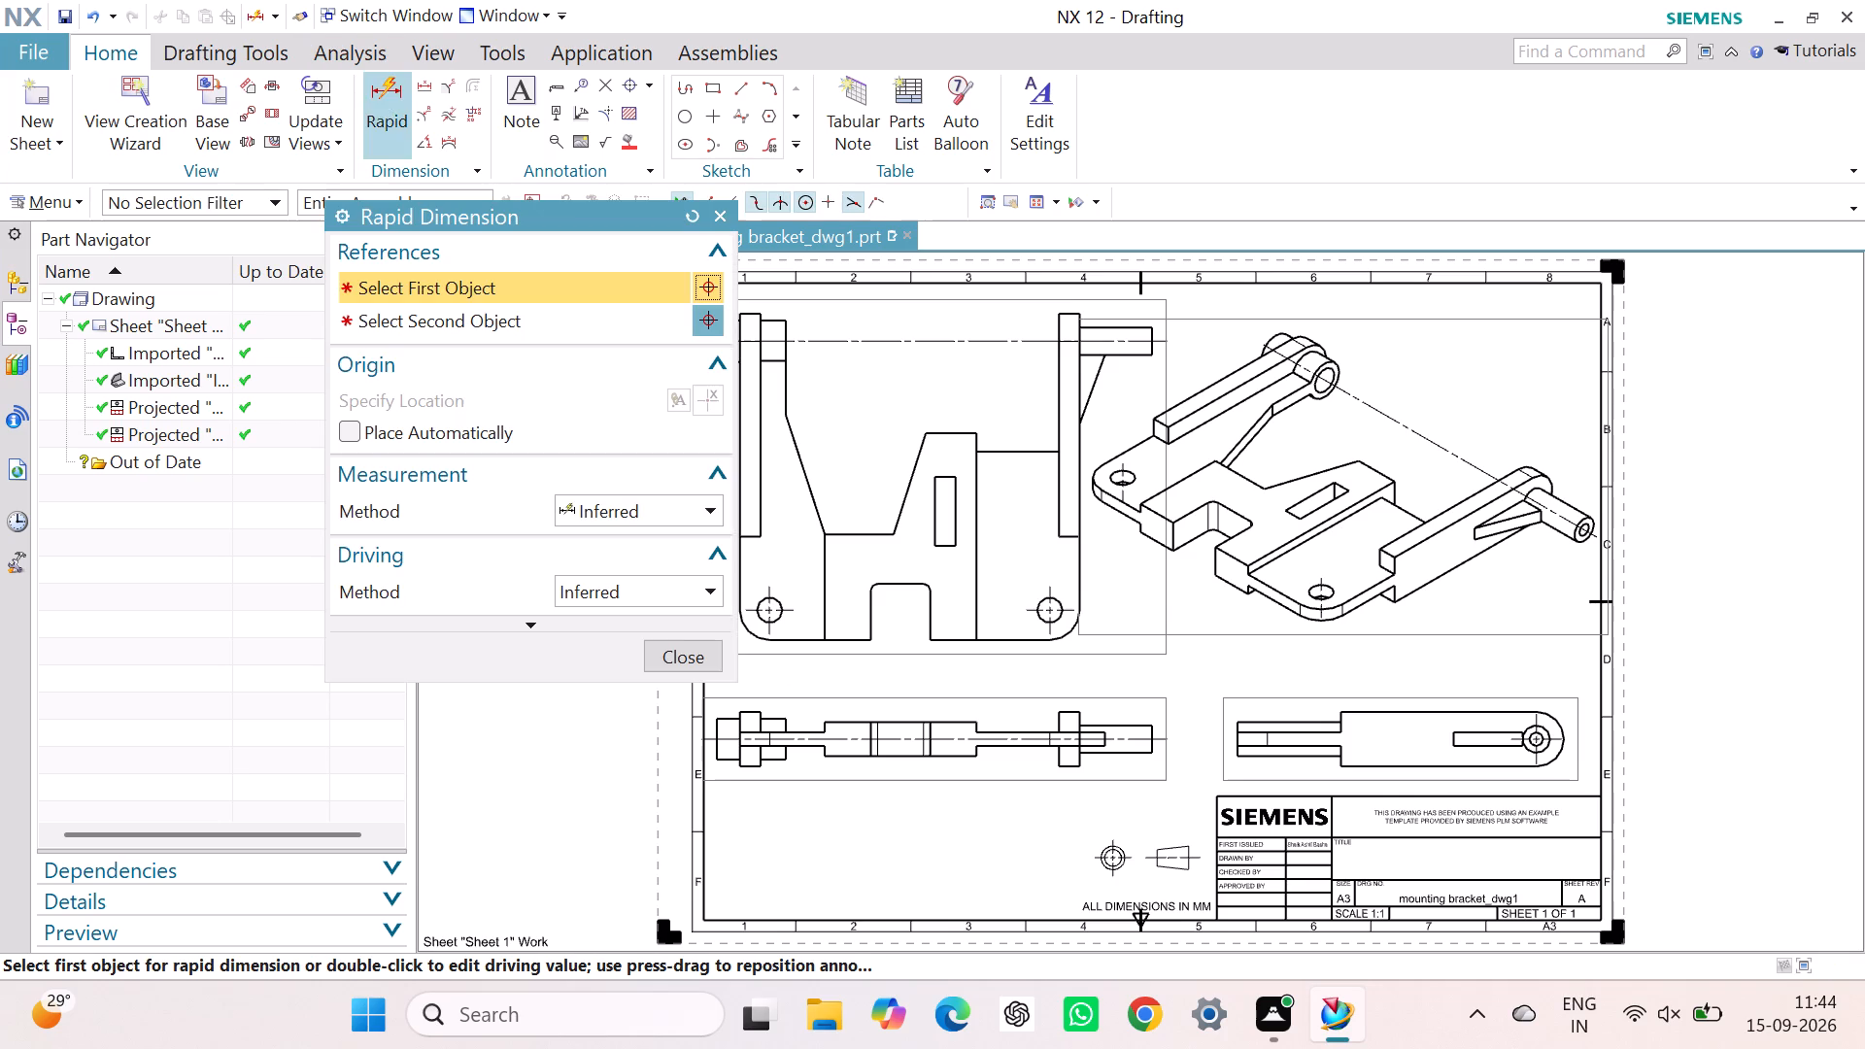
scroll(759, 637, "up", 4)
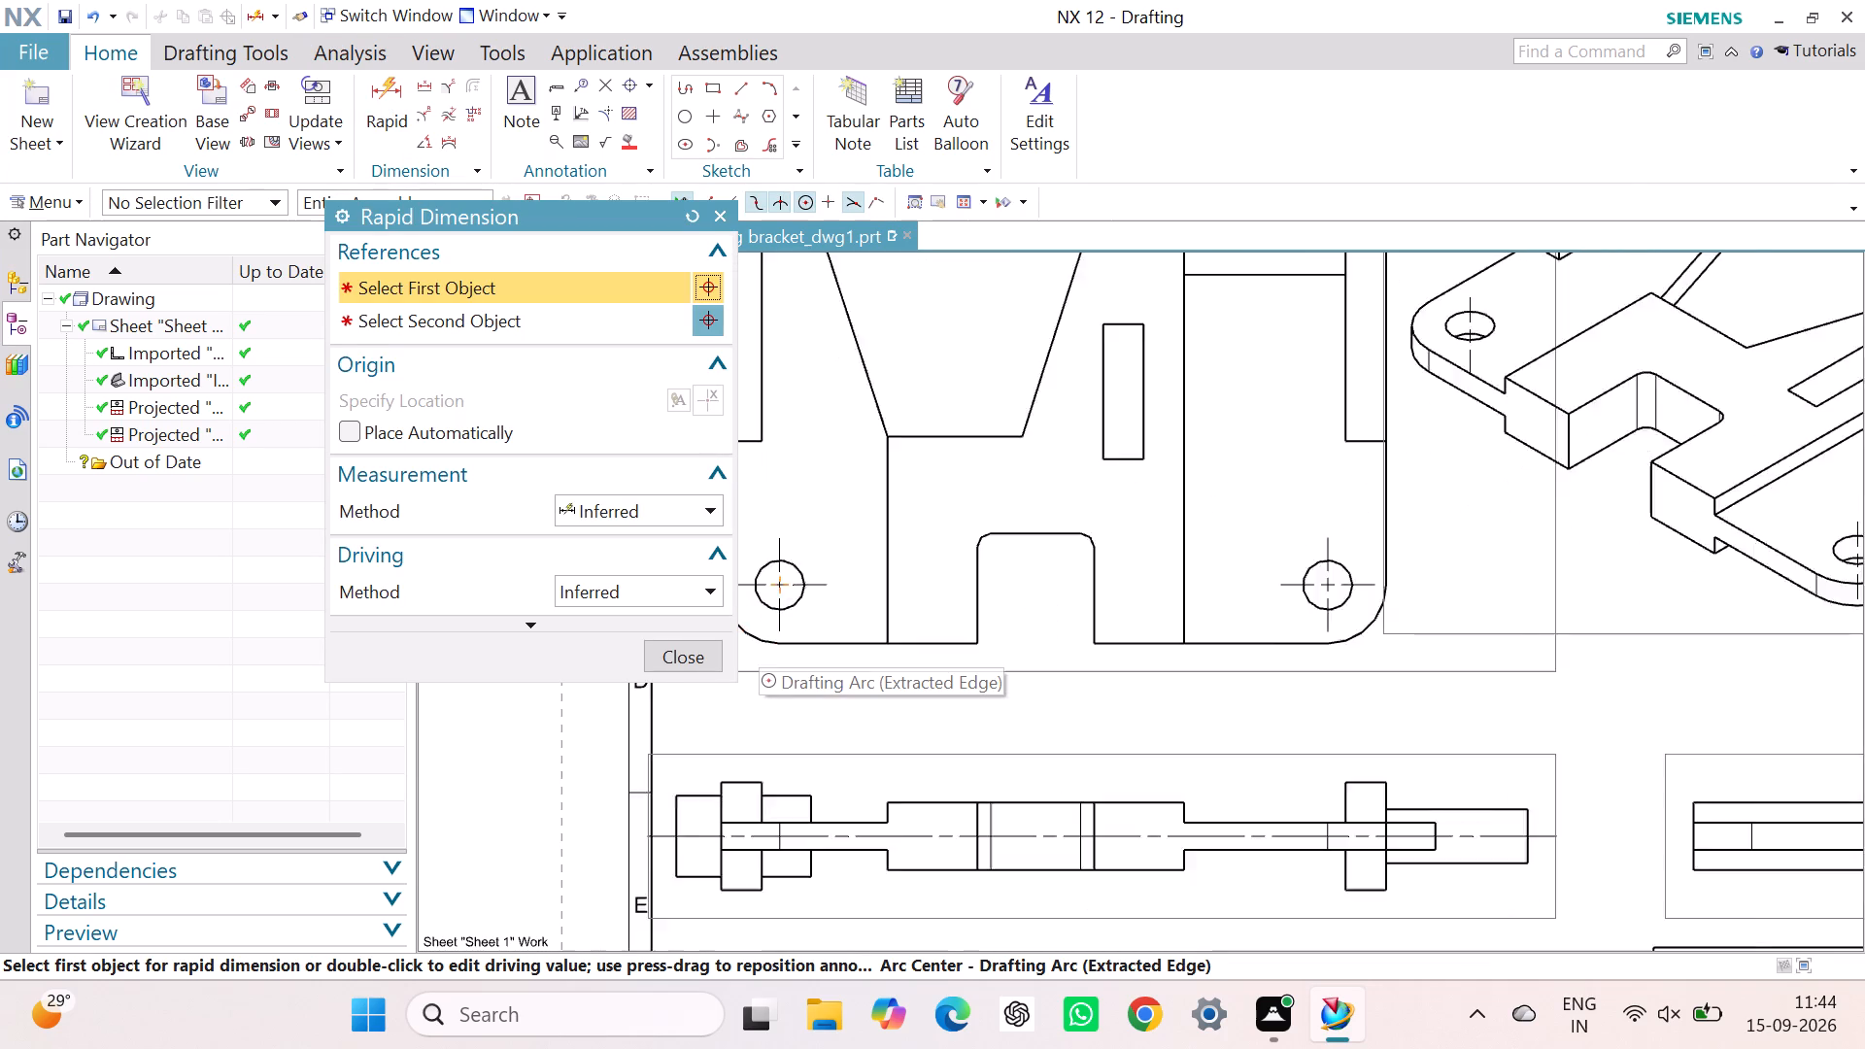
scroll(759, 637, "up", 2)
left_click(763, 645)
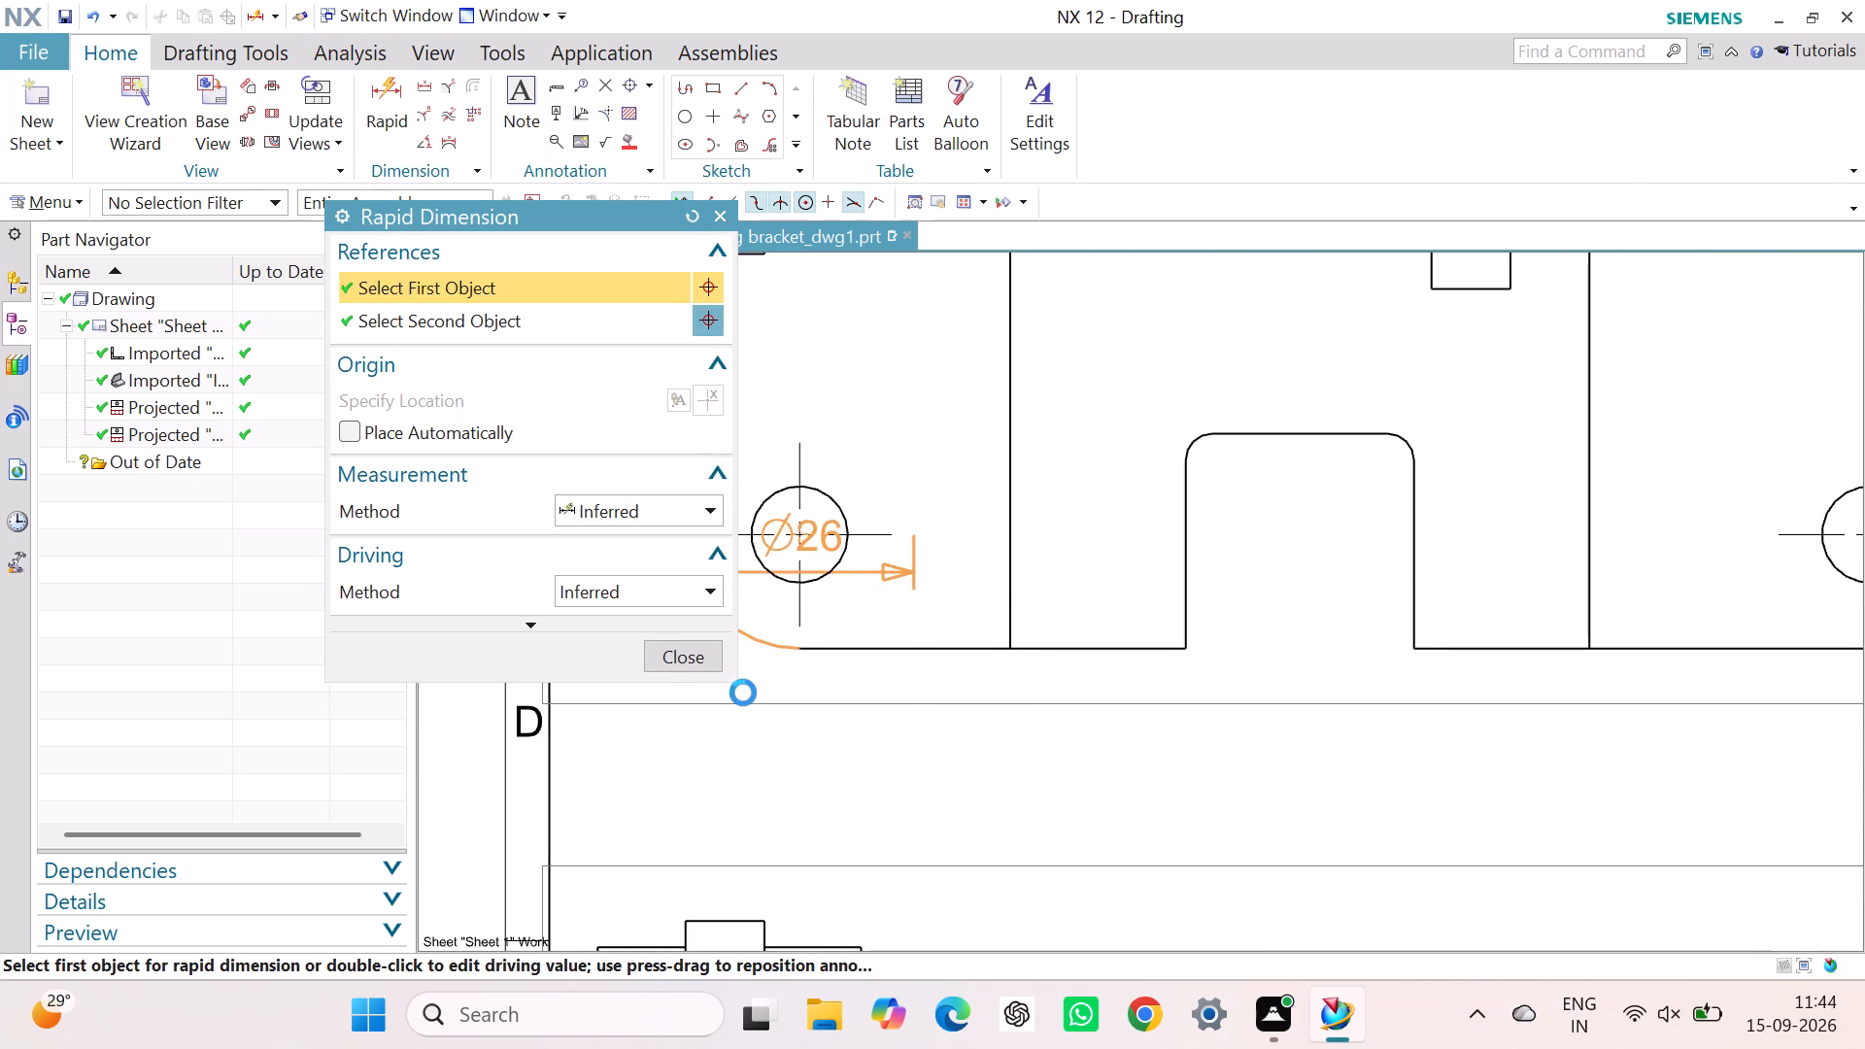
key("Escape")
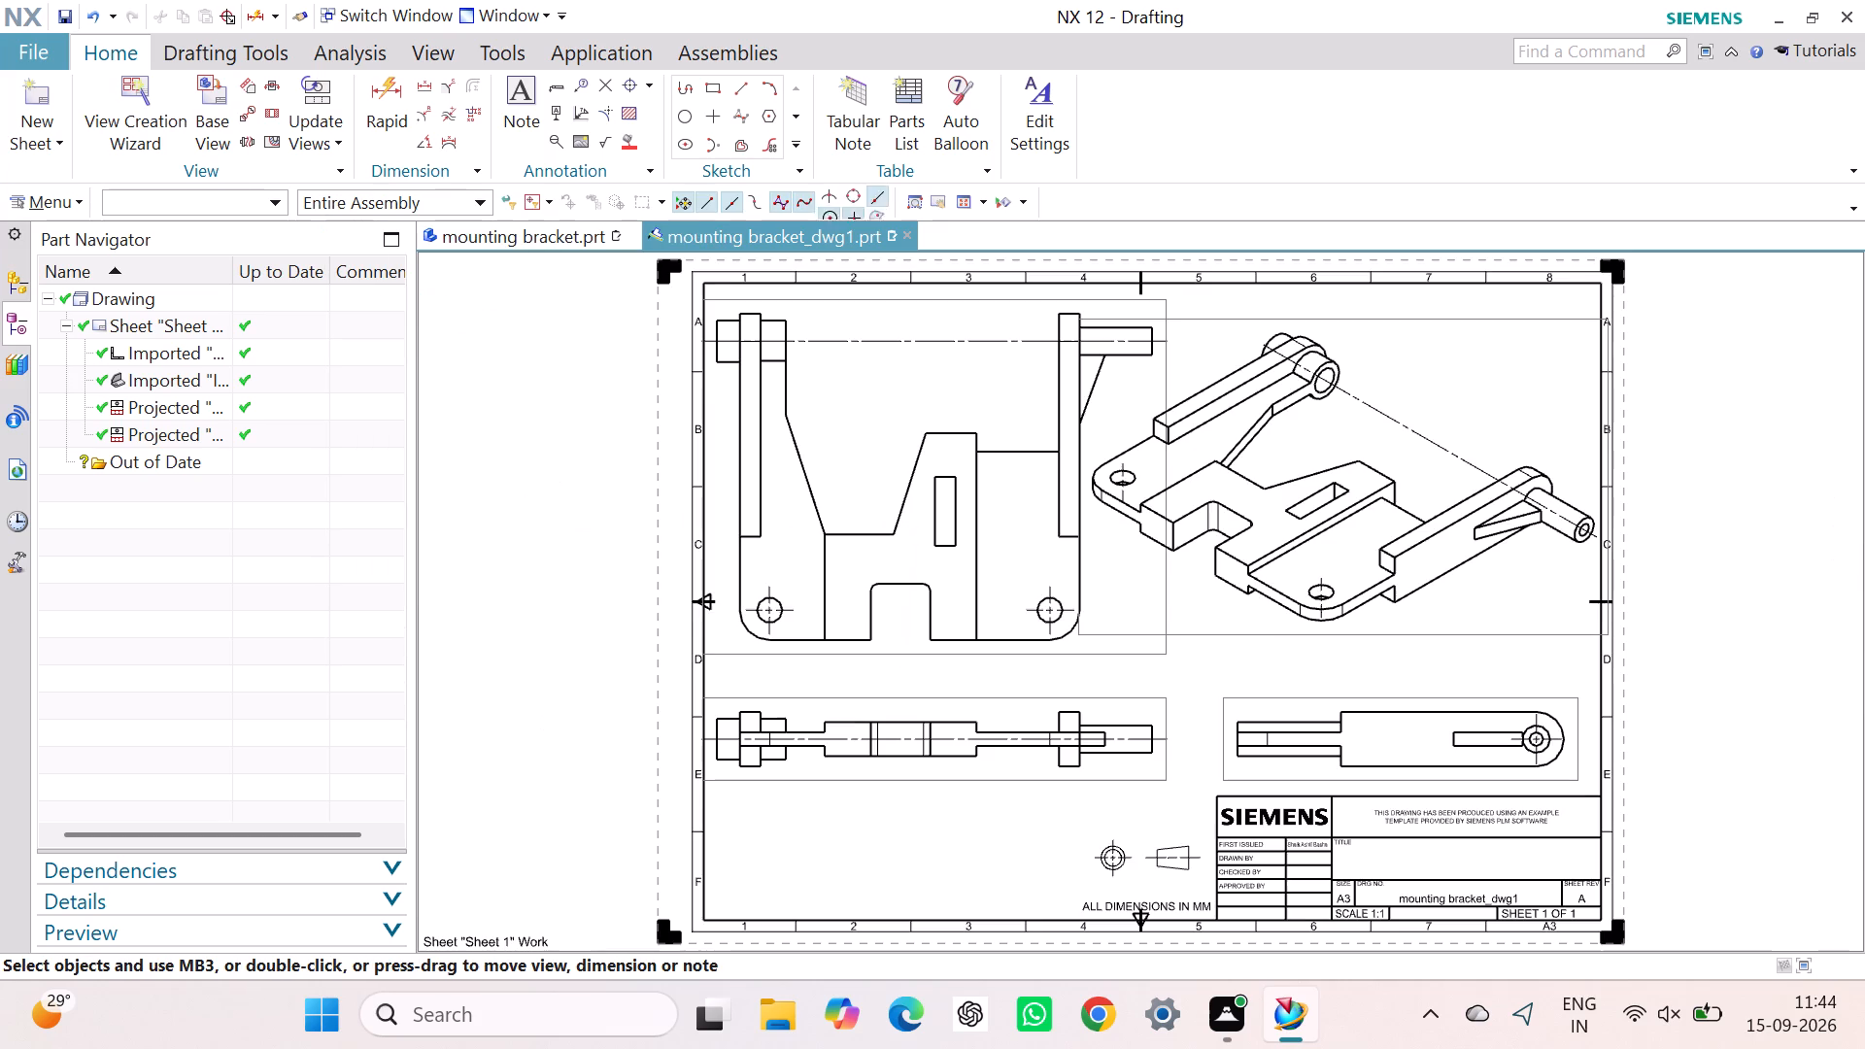
Add a radius dimension to the lower-left rounded corner of the main view, placed outside the outline.
middle_click_drag(682, 665, 951, 665)
right_click_drag(682, 665, 951, 665)
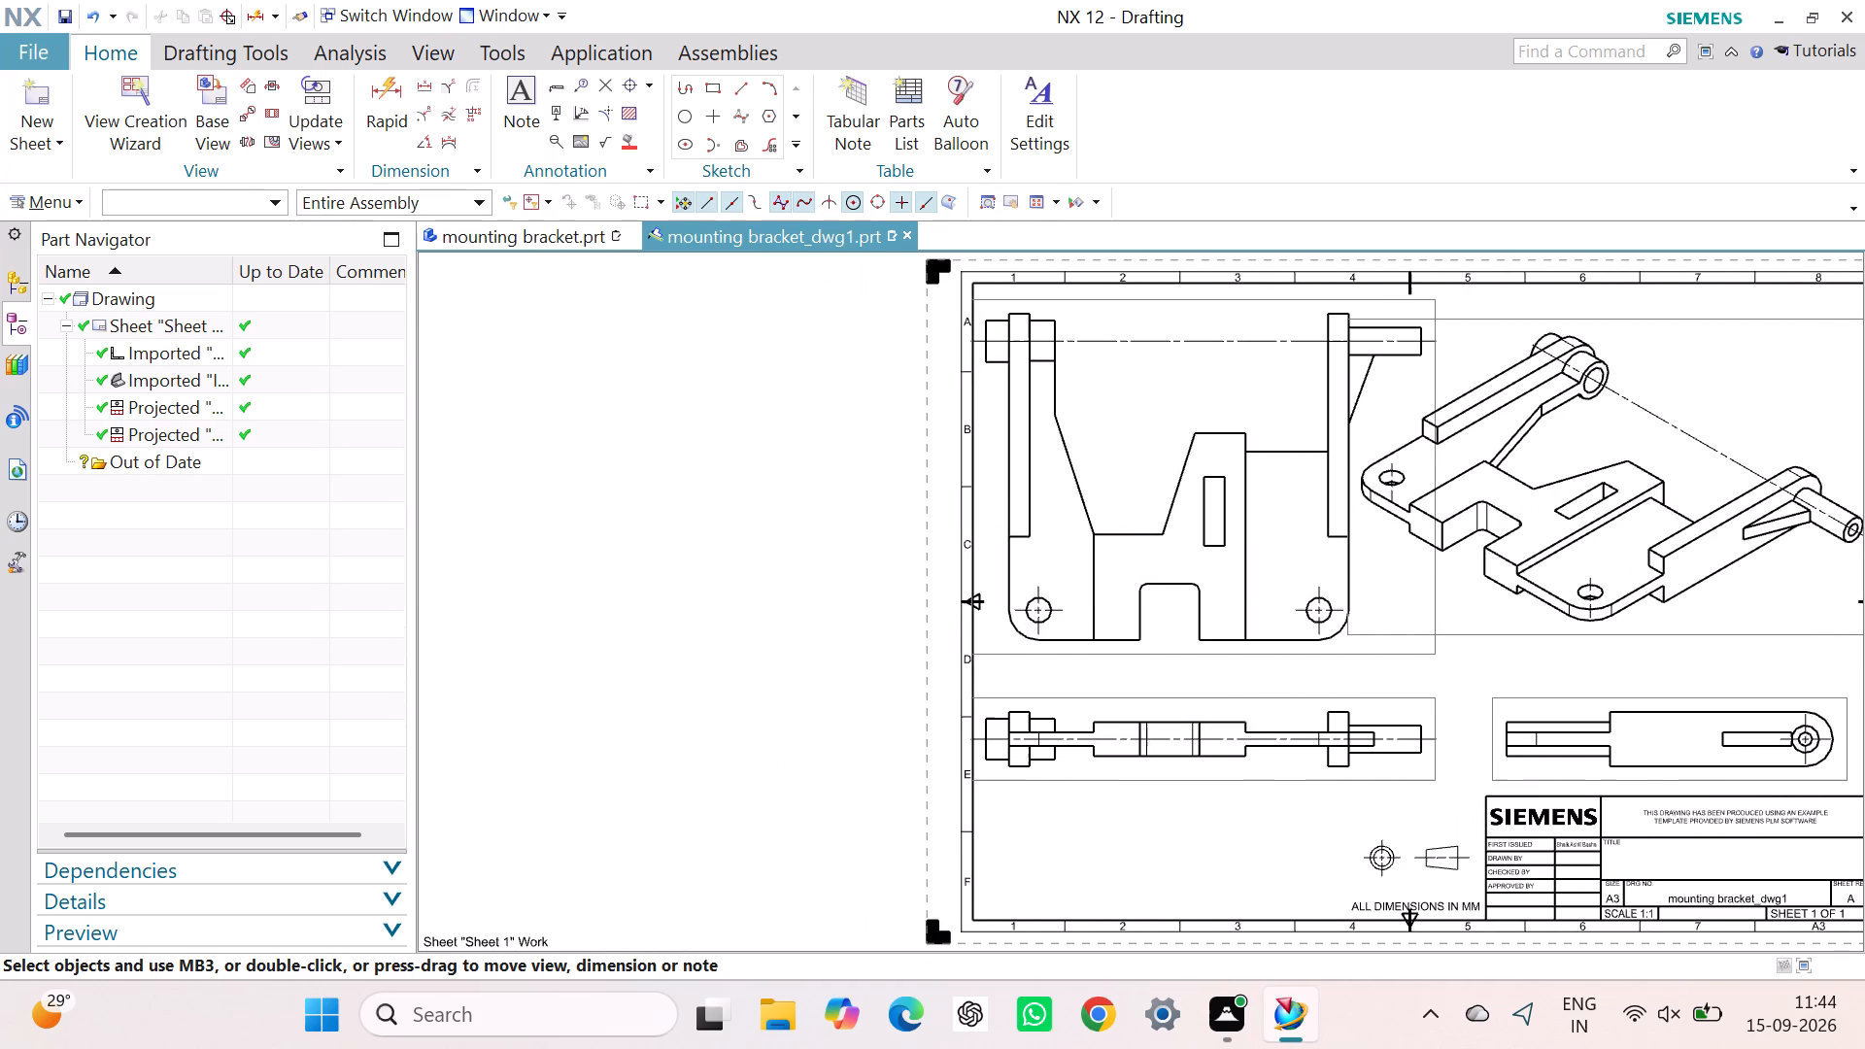
right_click_drag(951, 665, 952, 665)
middle_click_drag(951, 665, 952, 665)
key("Escape")
left_click(377, 85)
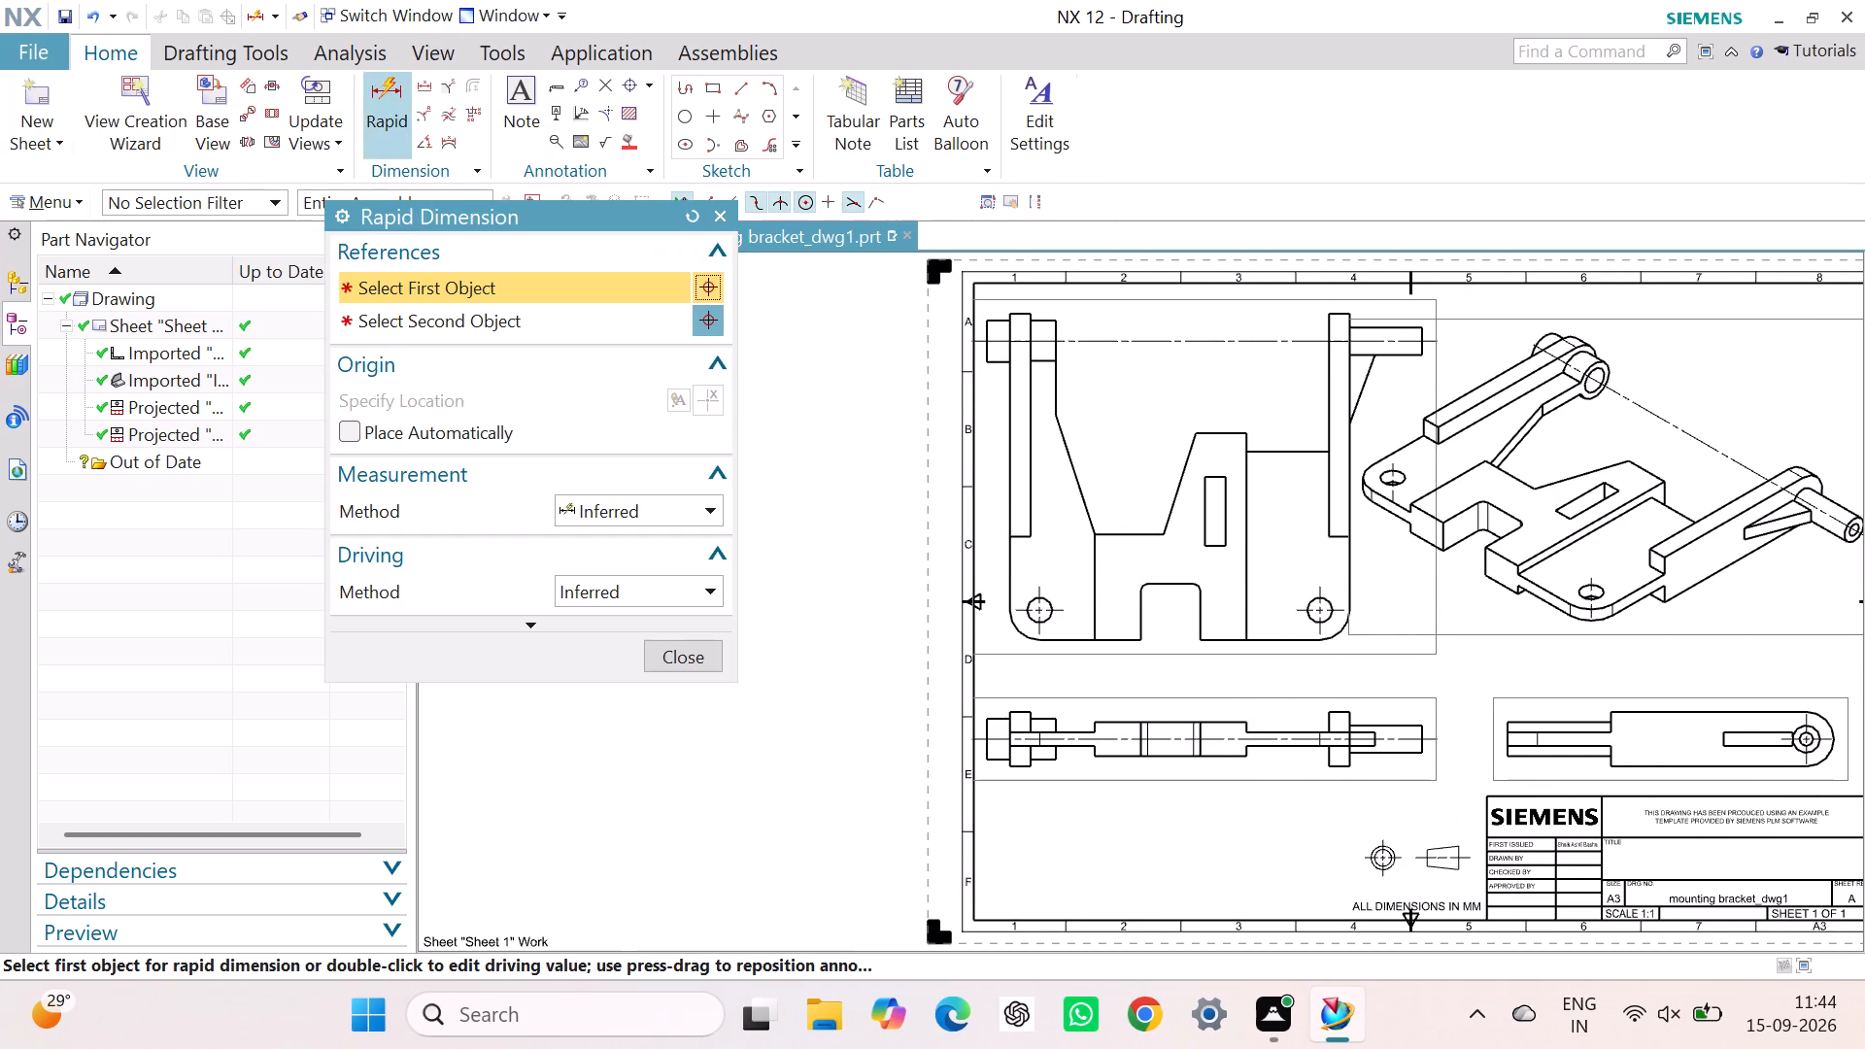
left_click(1015, 626)
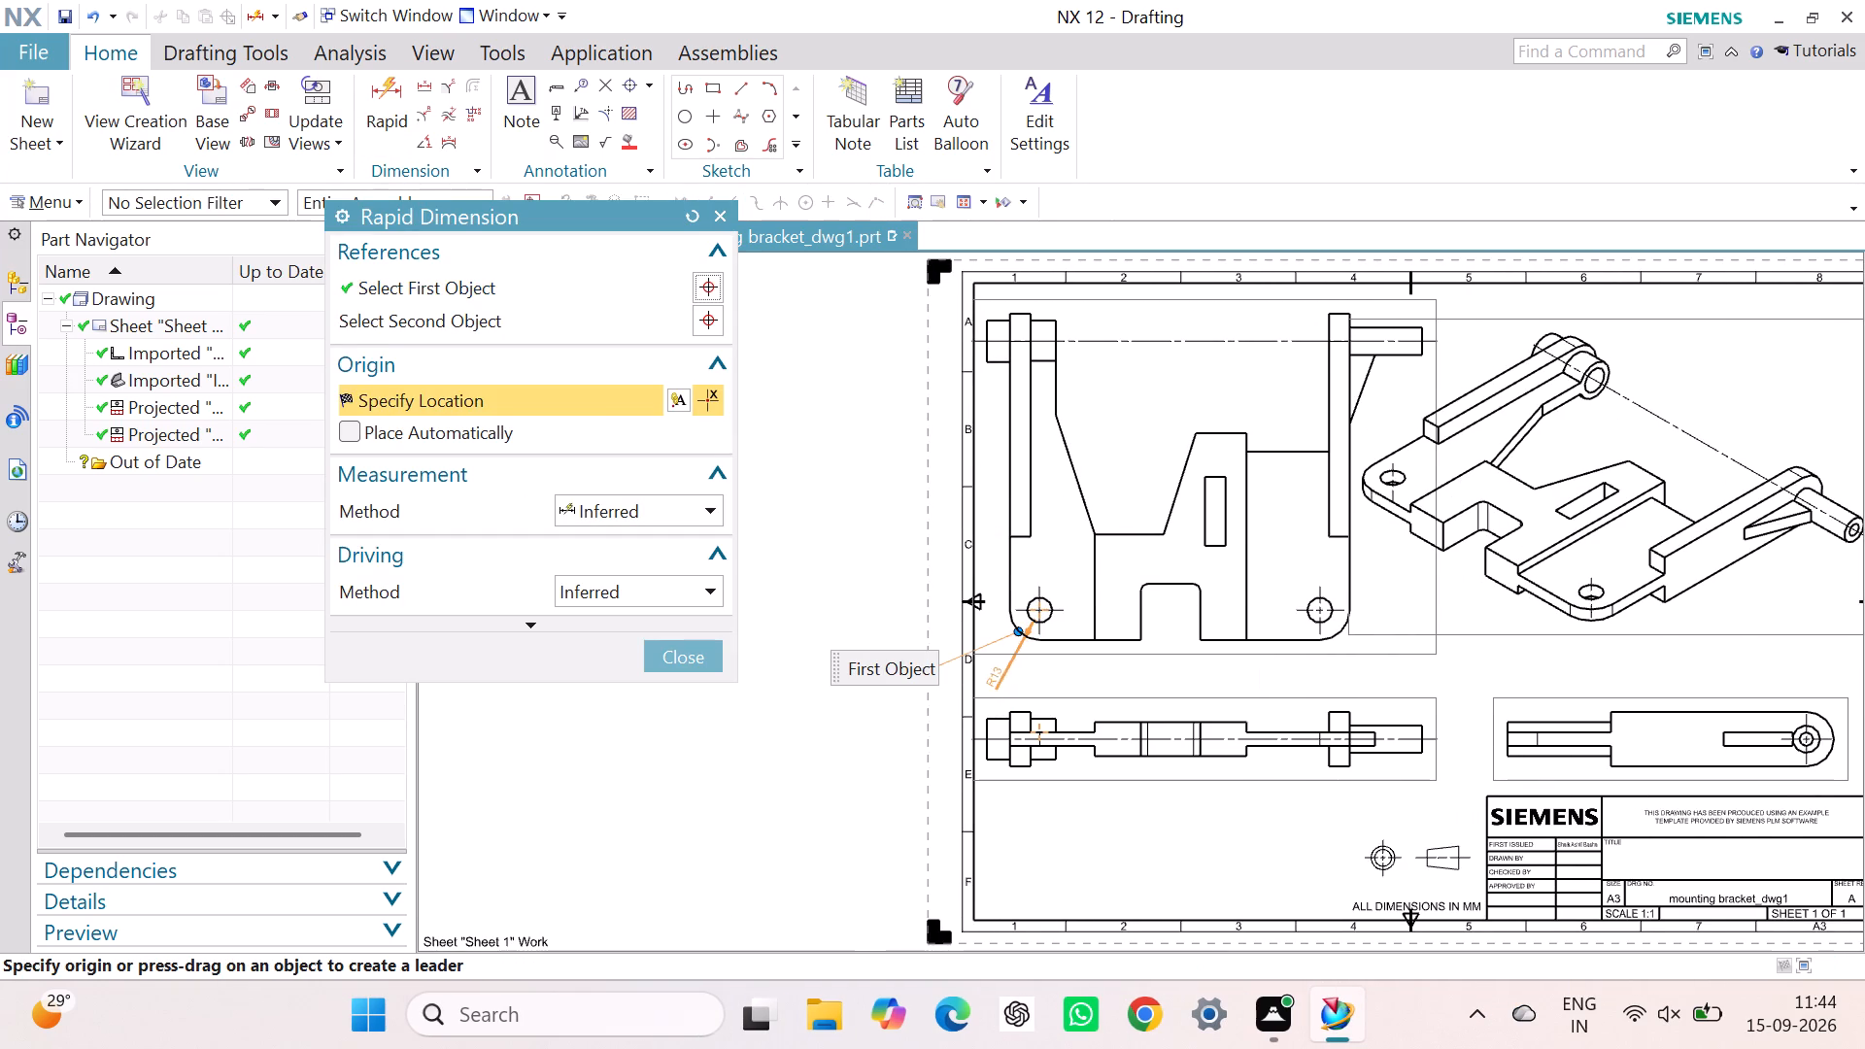
left_click(990, 669)
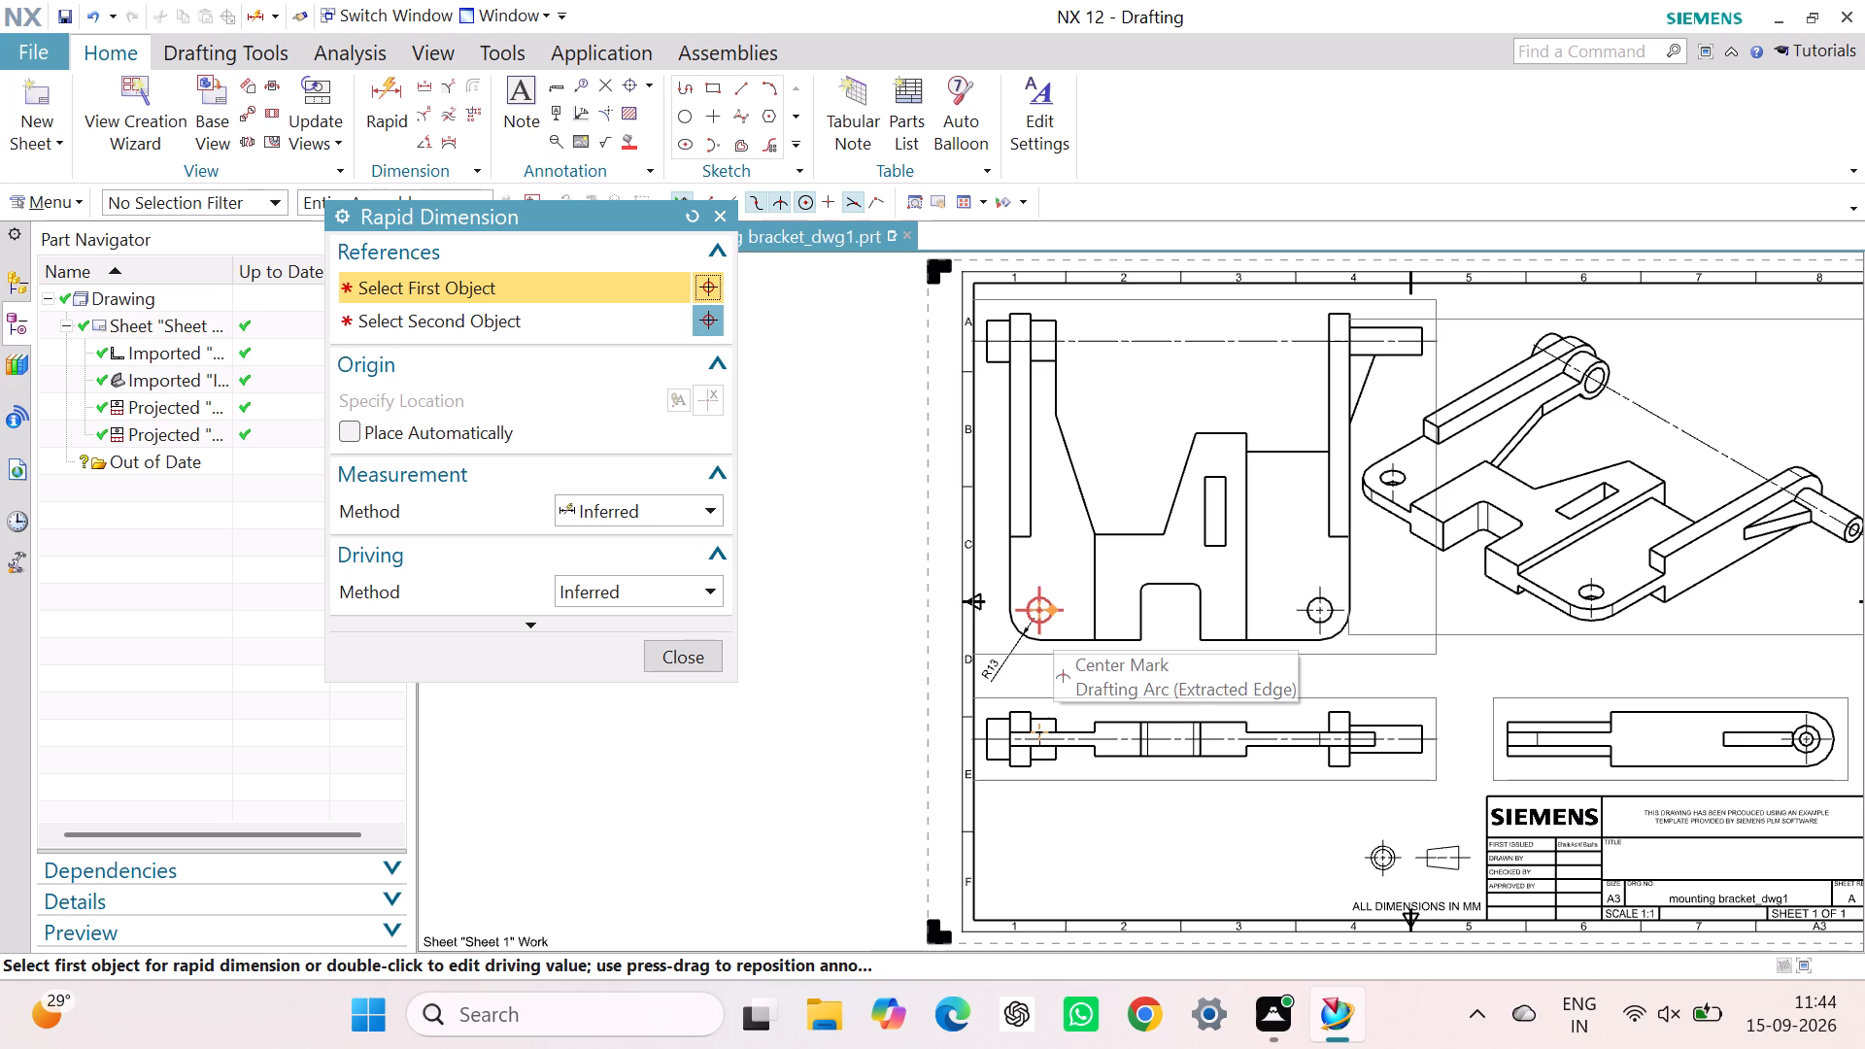
Dimension the diameter of the main view's lower-left hole, placing the dimension above the hole.
left_click(1053, 617)
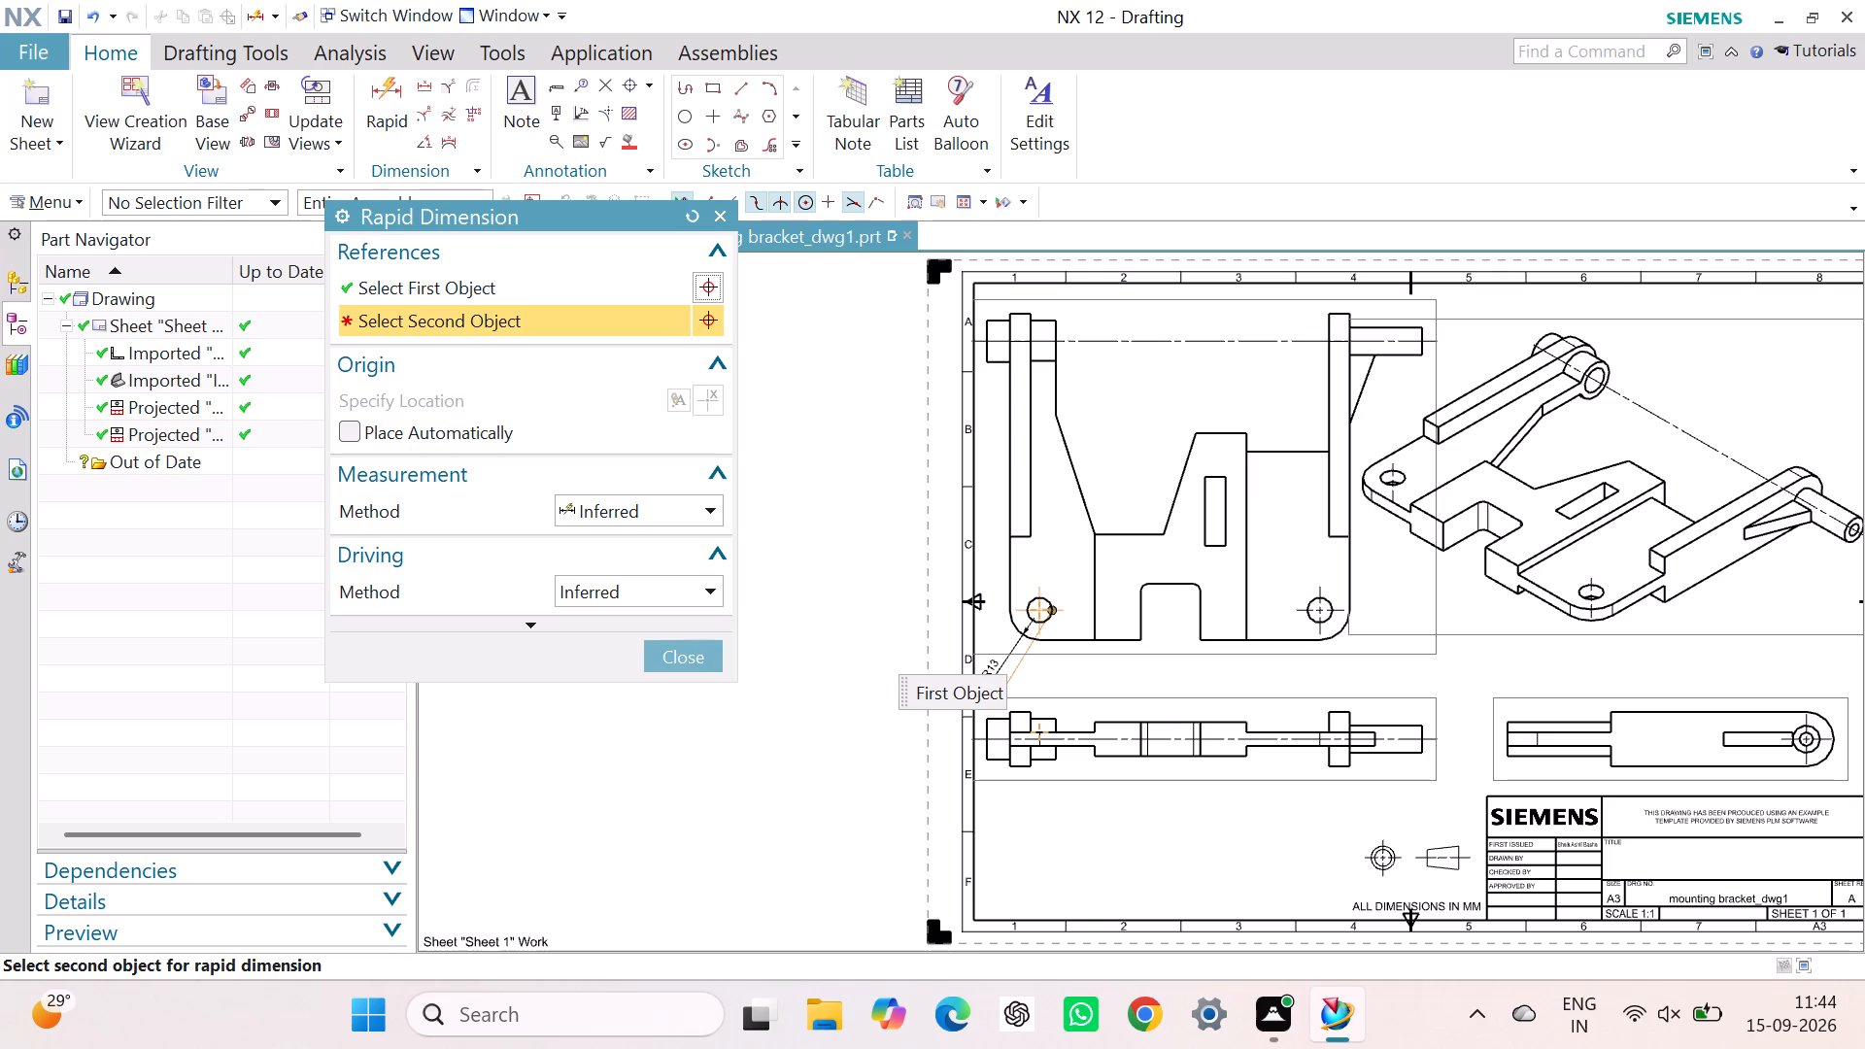
left_click(1046, 670)
key("Escape")
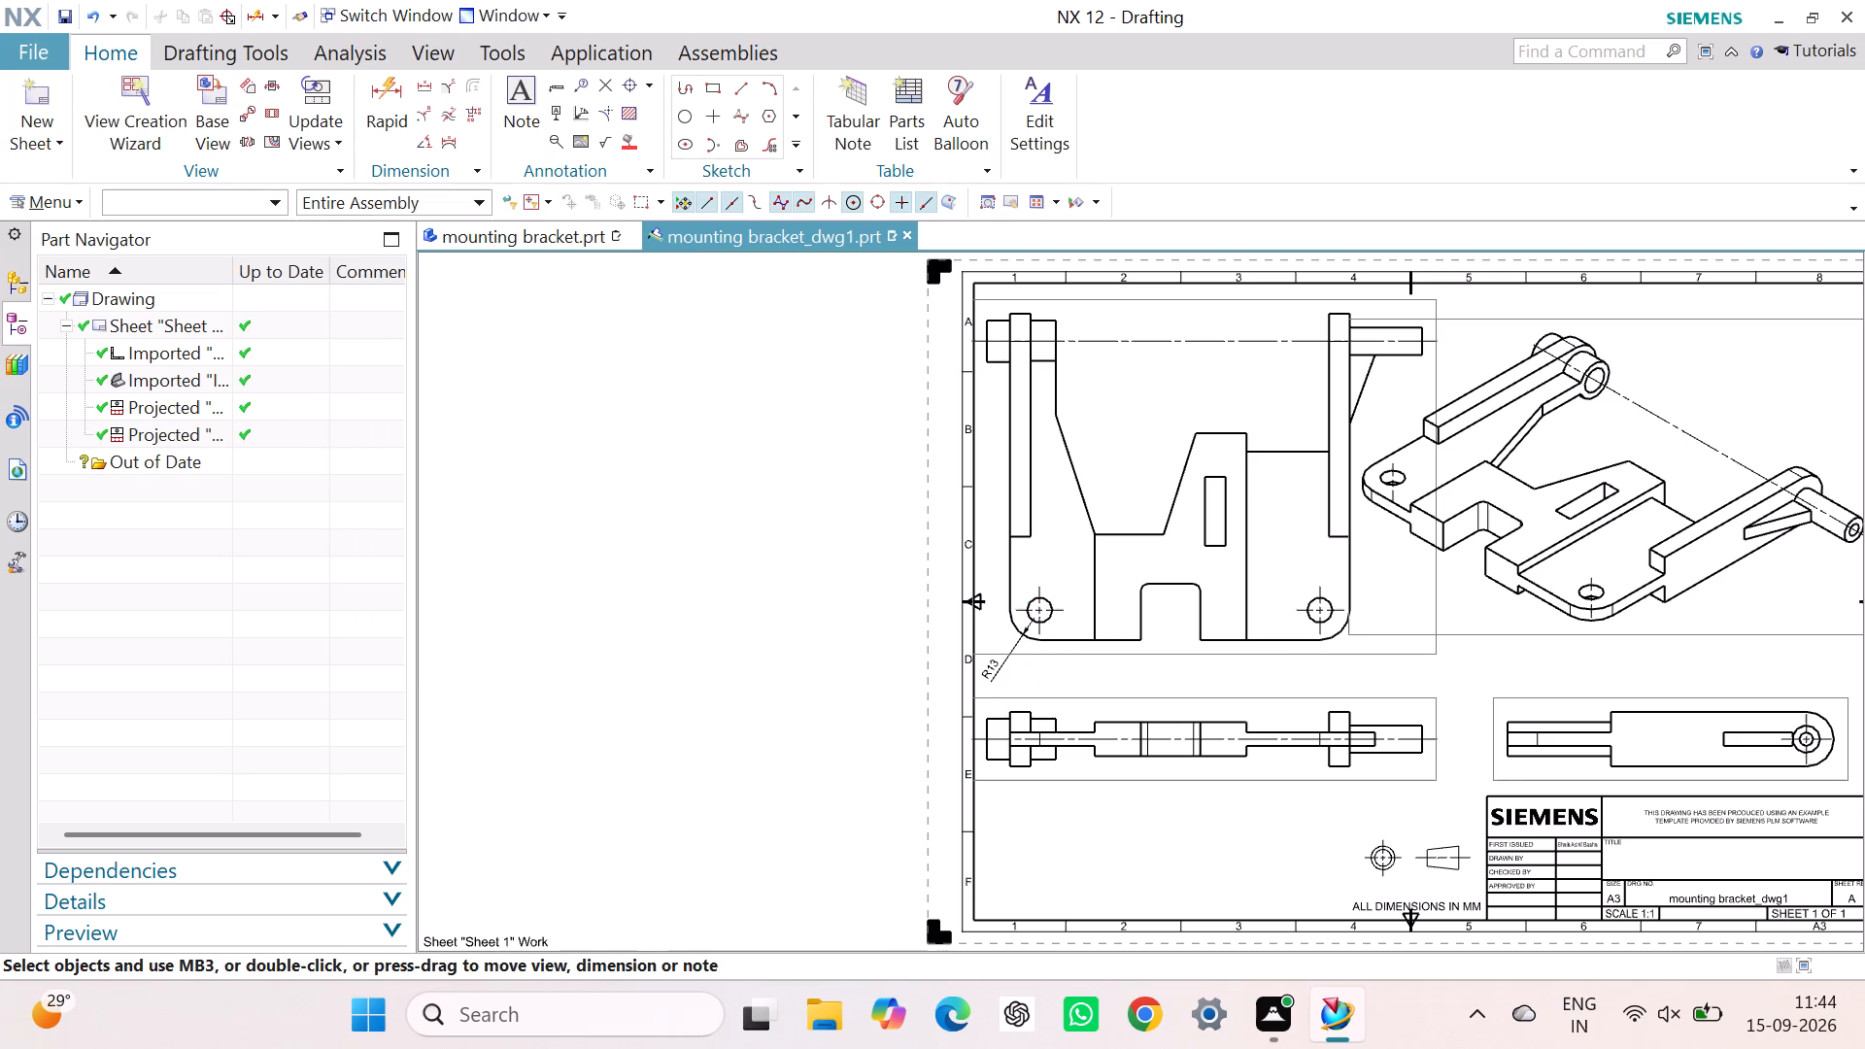
scroll(1047, 657, "up", 7)
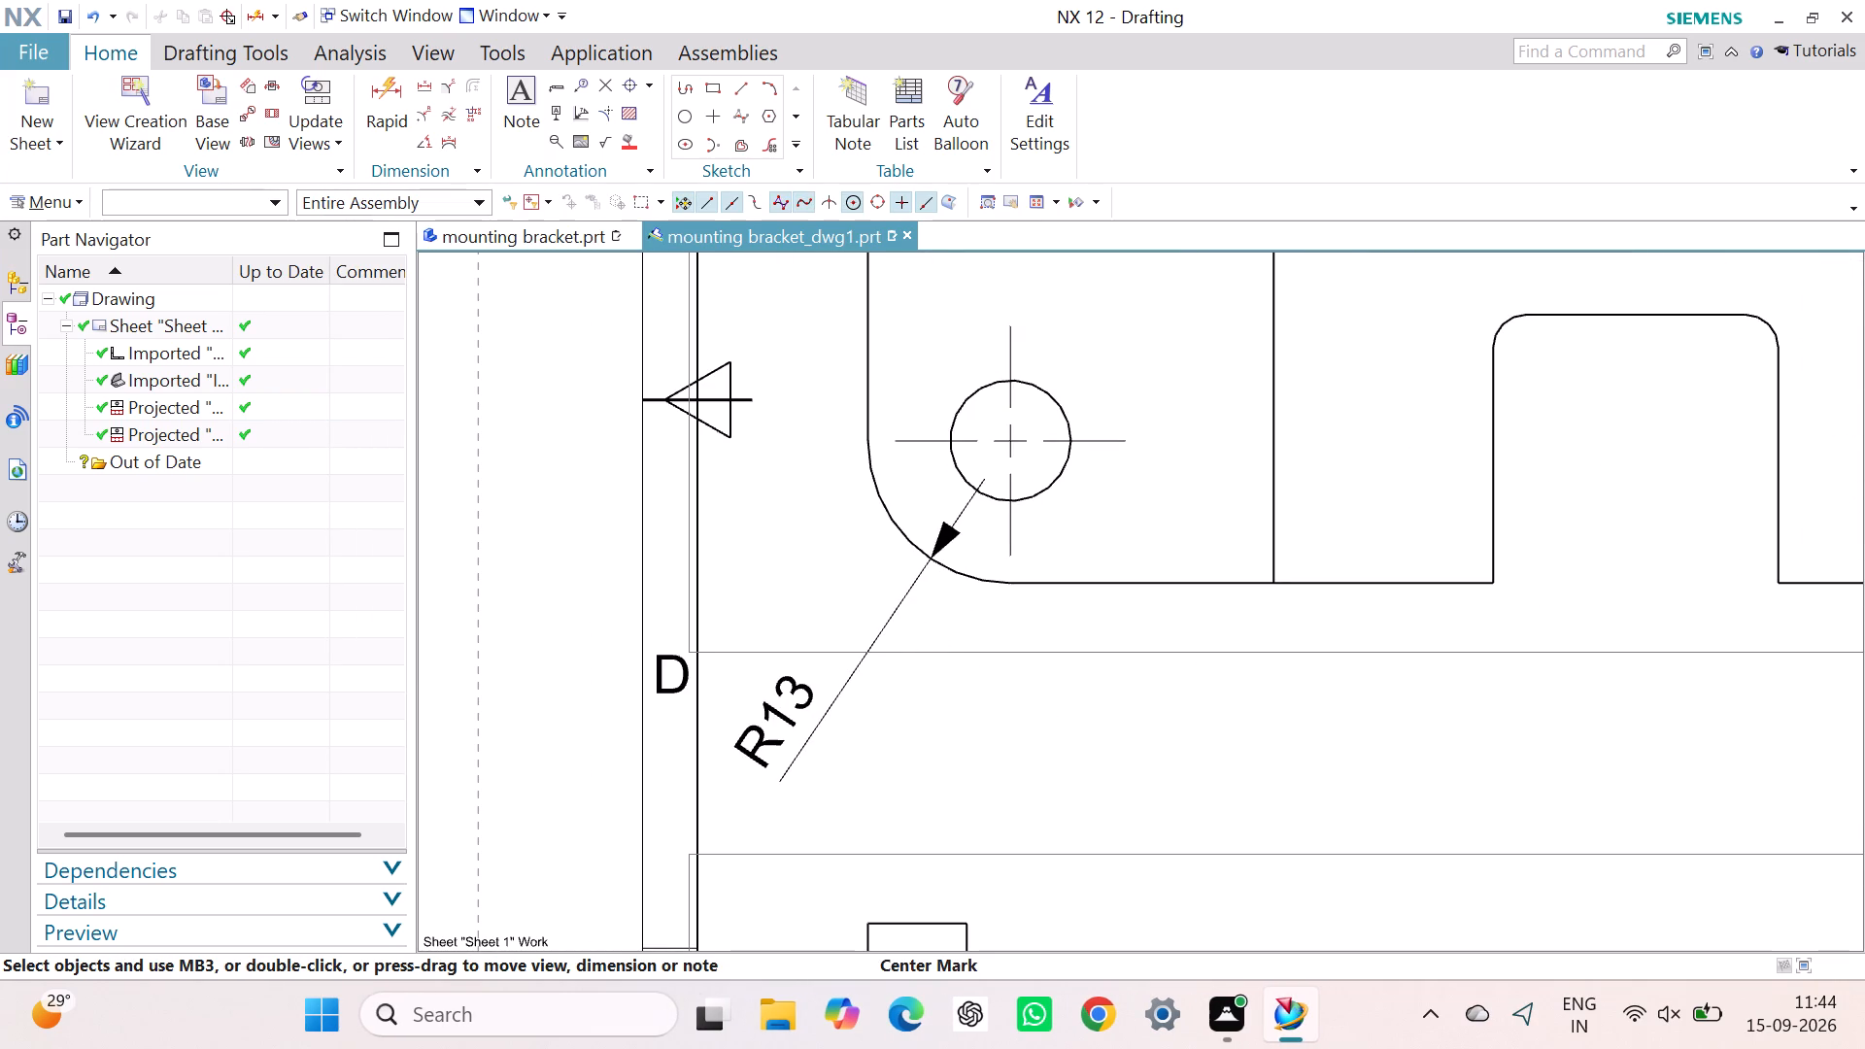
left_click(378, 91)
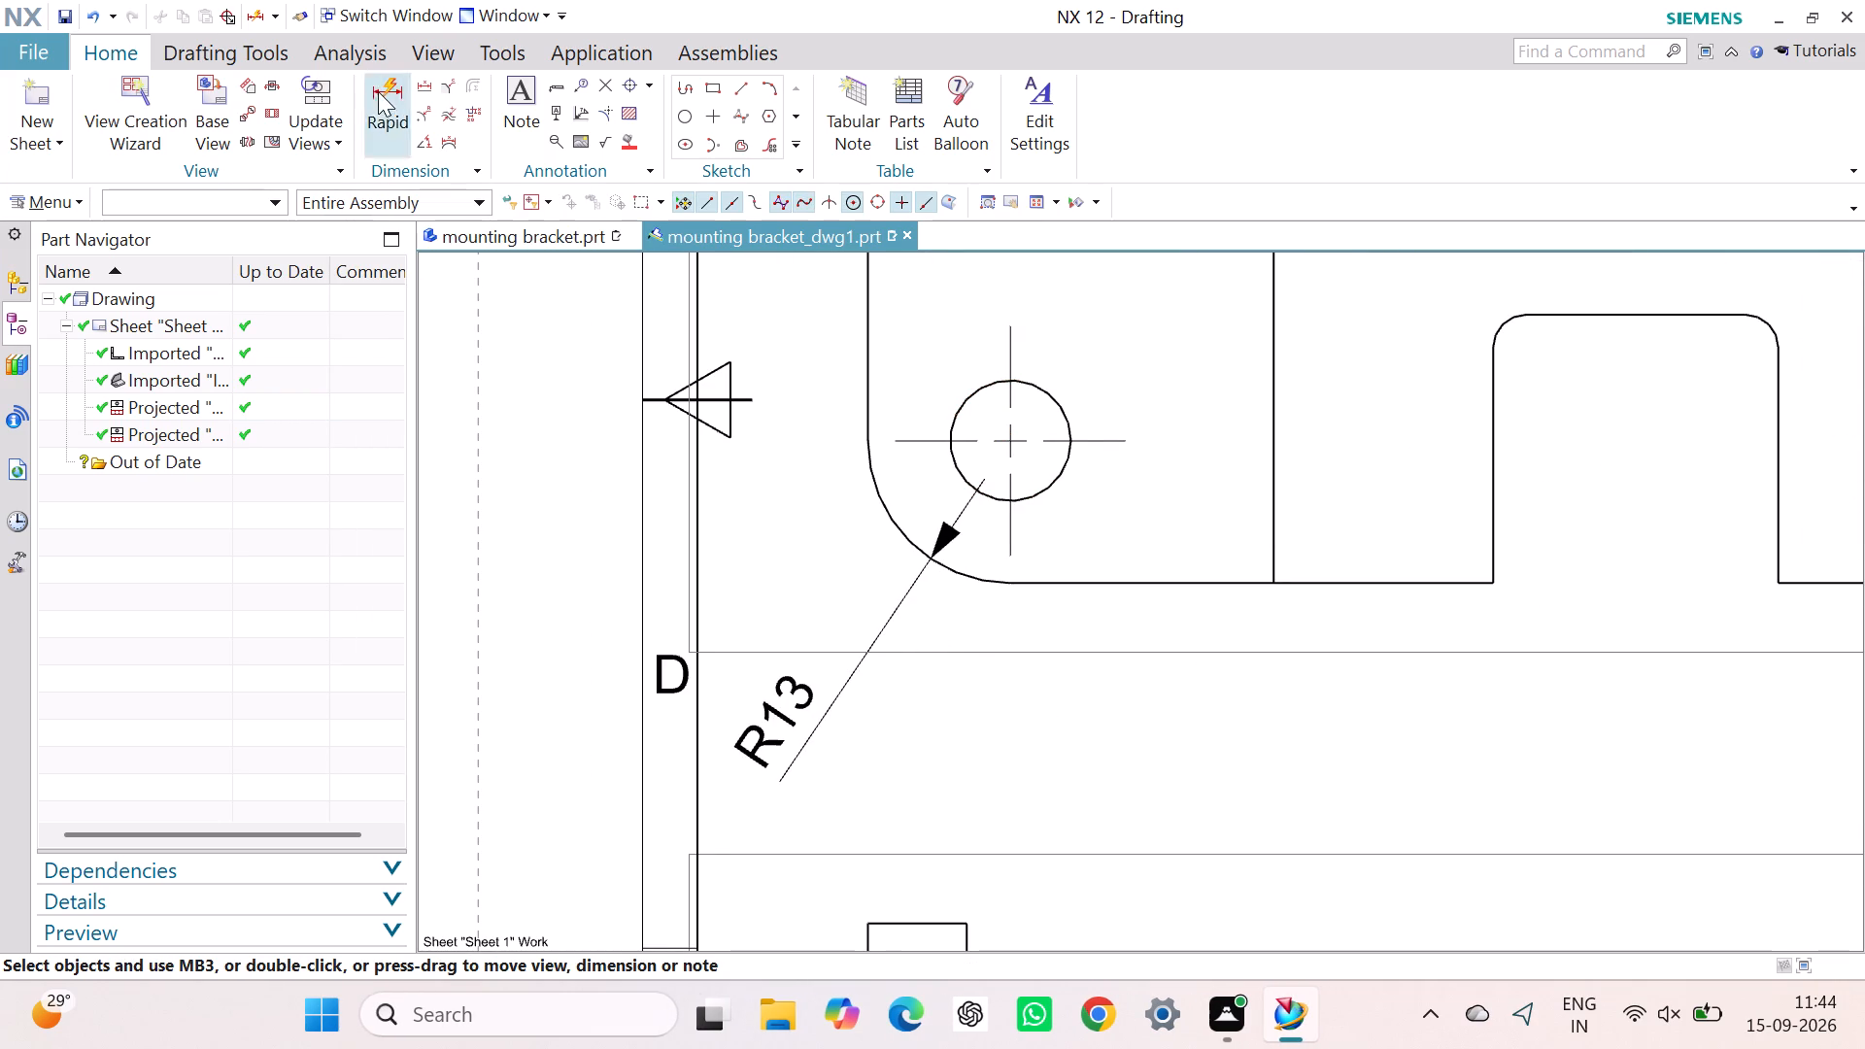
left_click(1059, 478)
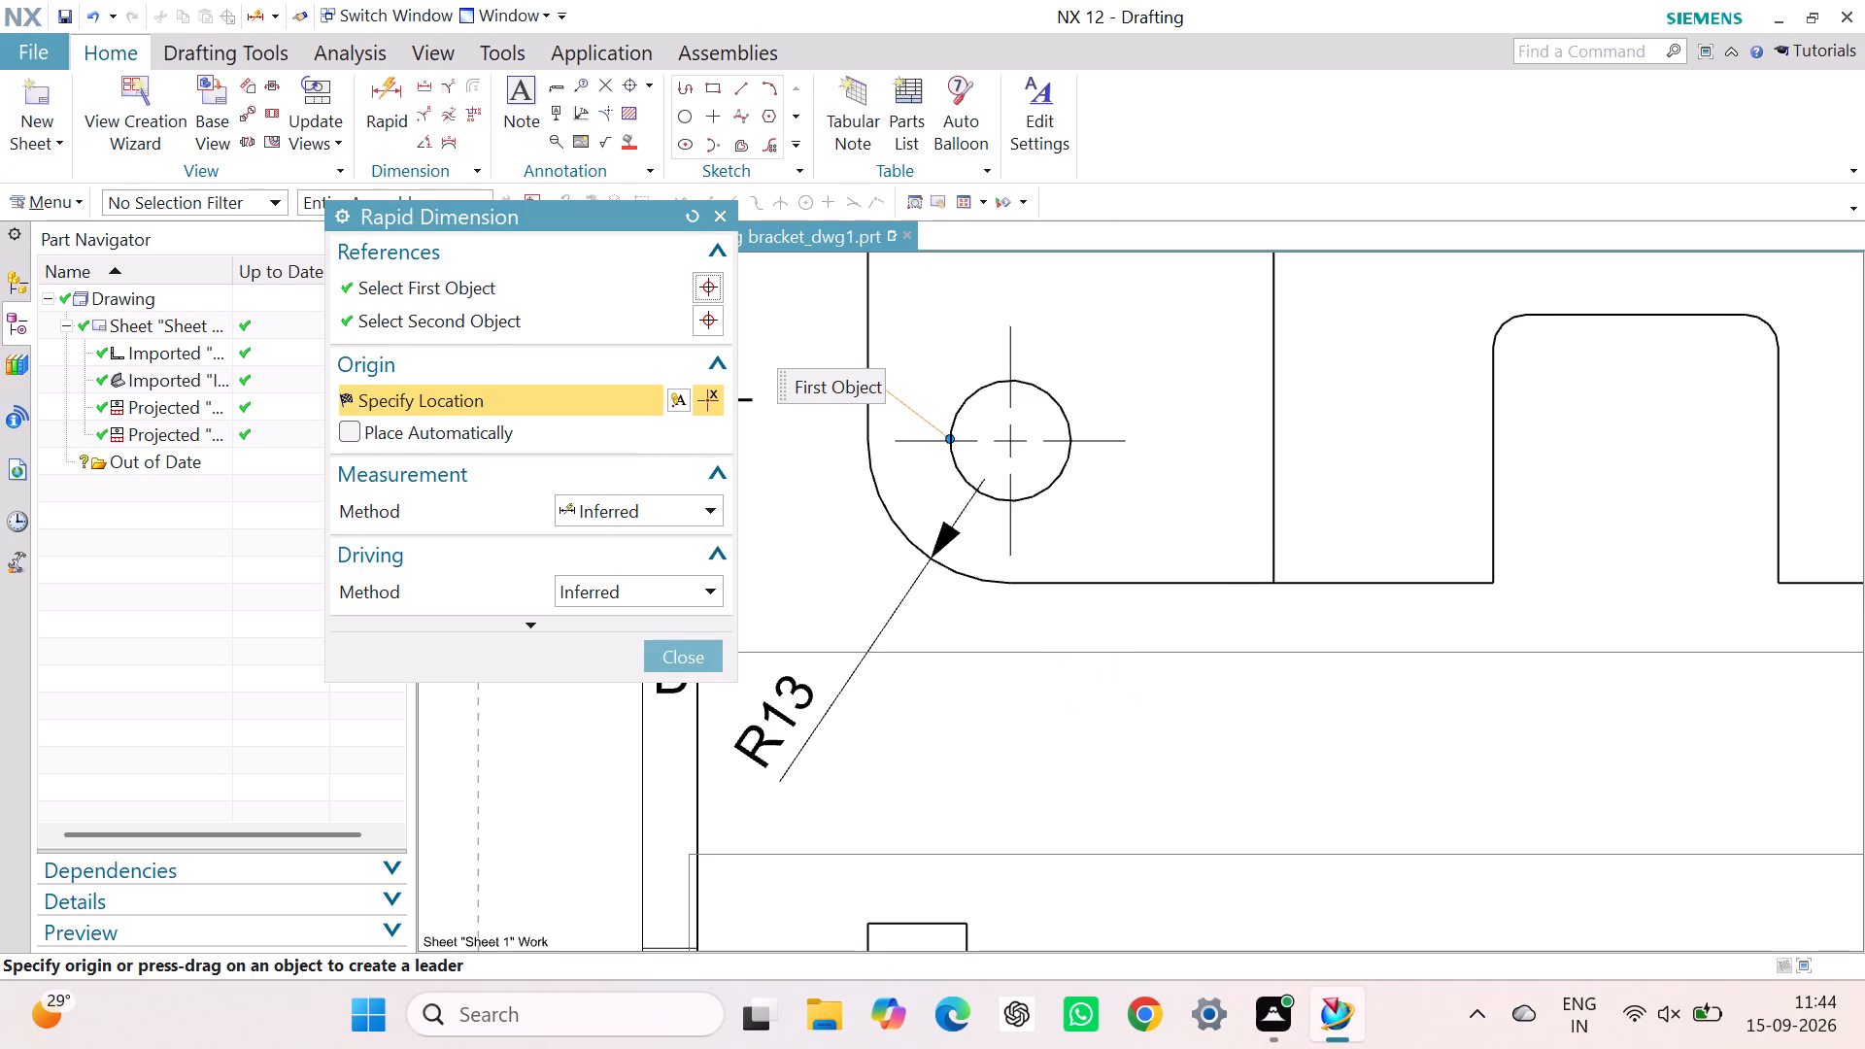
left_click(994, 289)
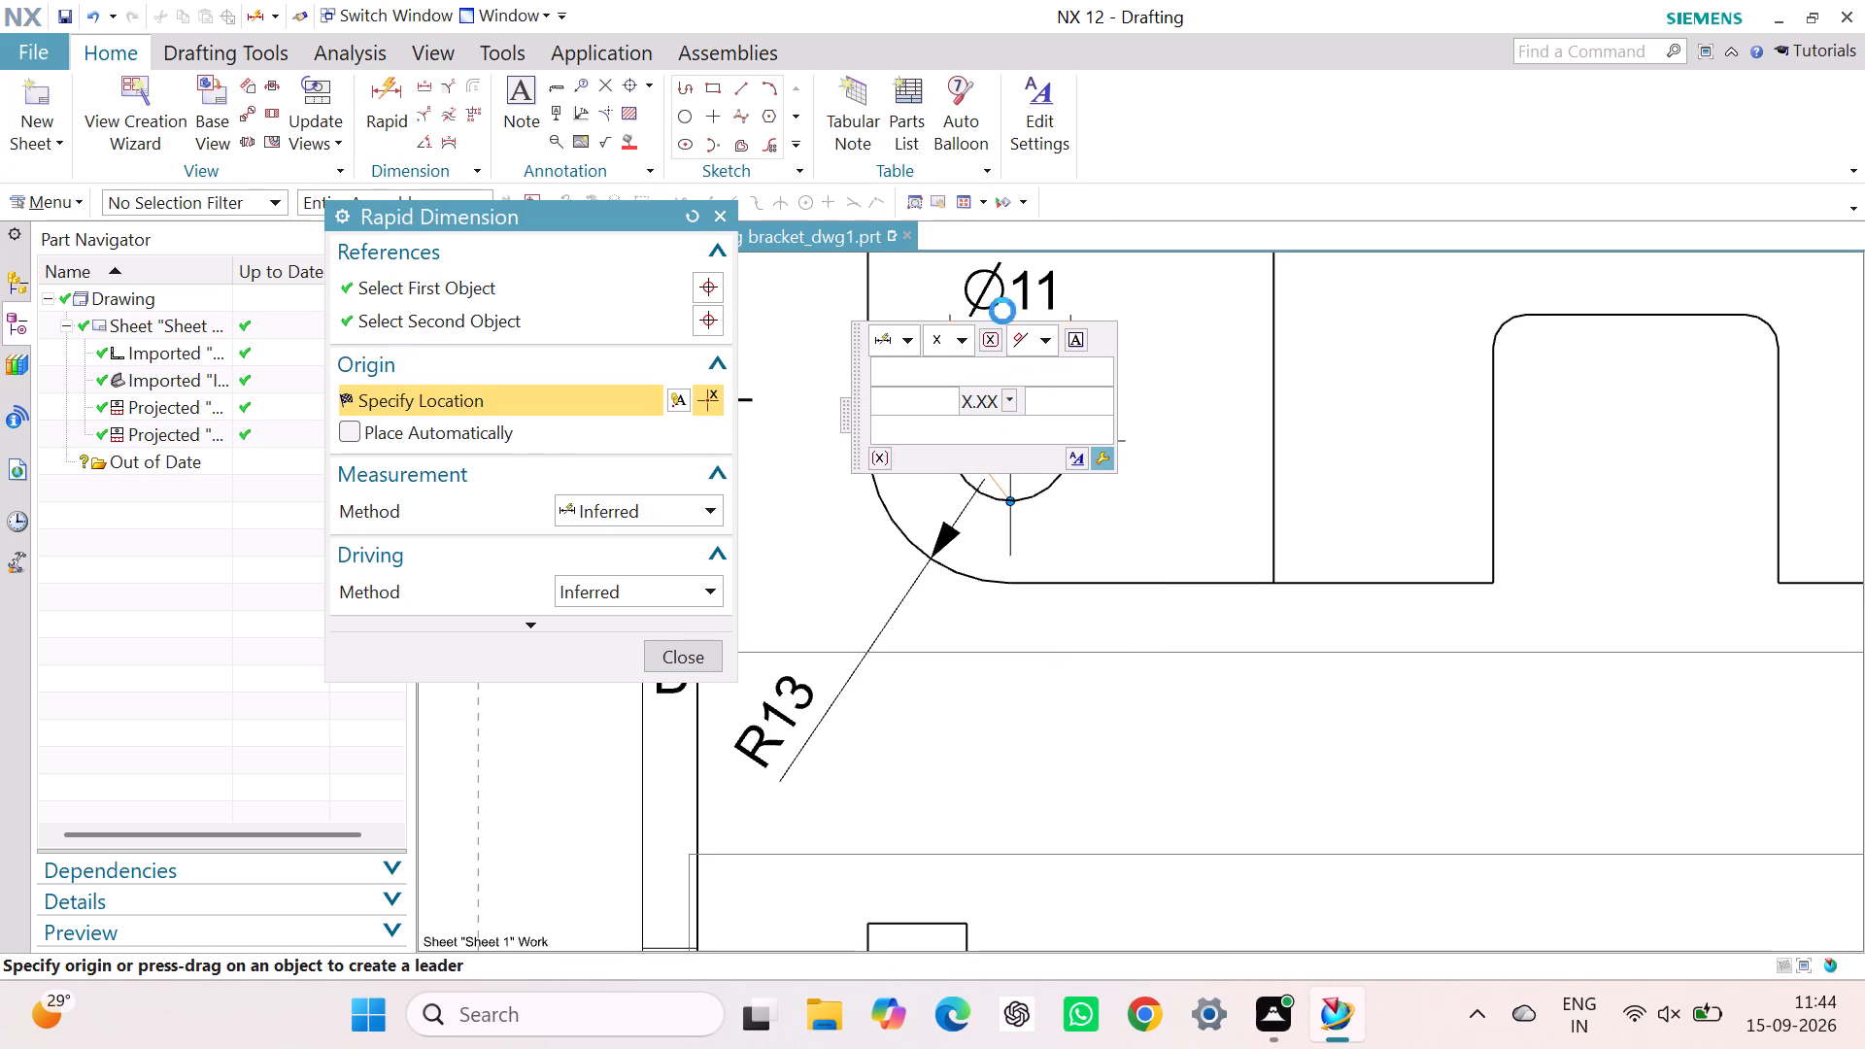
Dimension the bottom notch of the main view with its upper-left corner radius, its width below and its depth alongside.
left_click(1499, 332)
left_click(1428, 284)
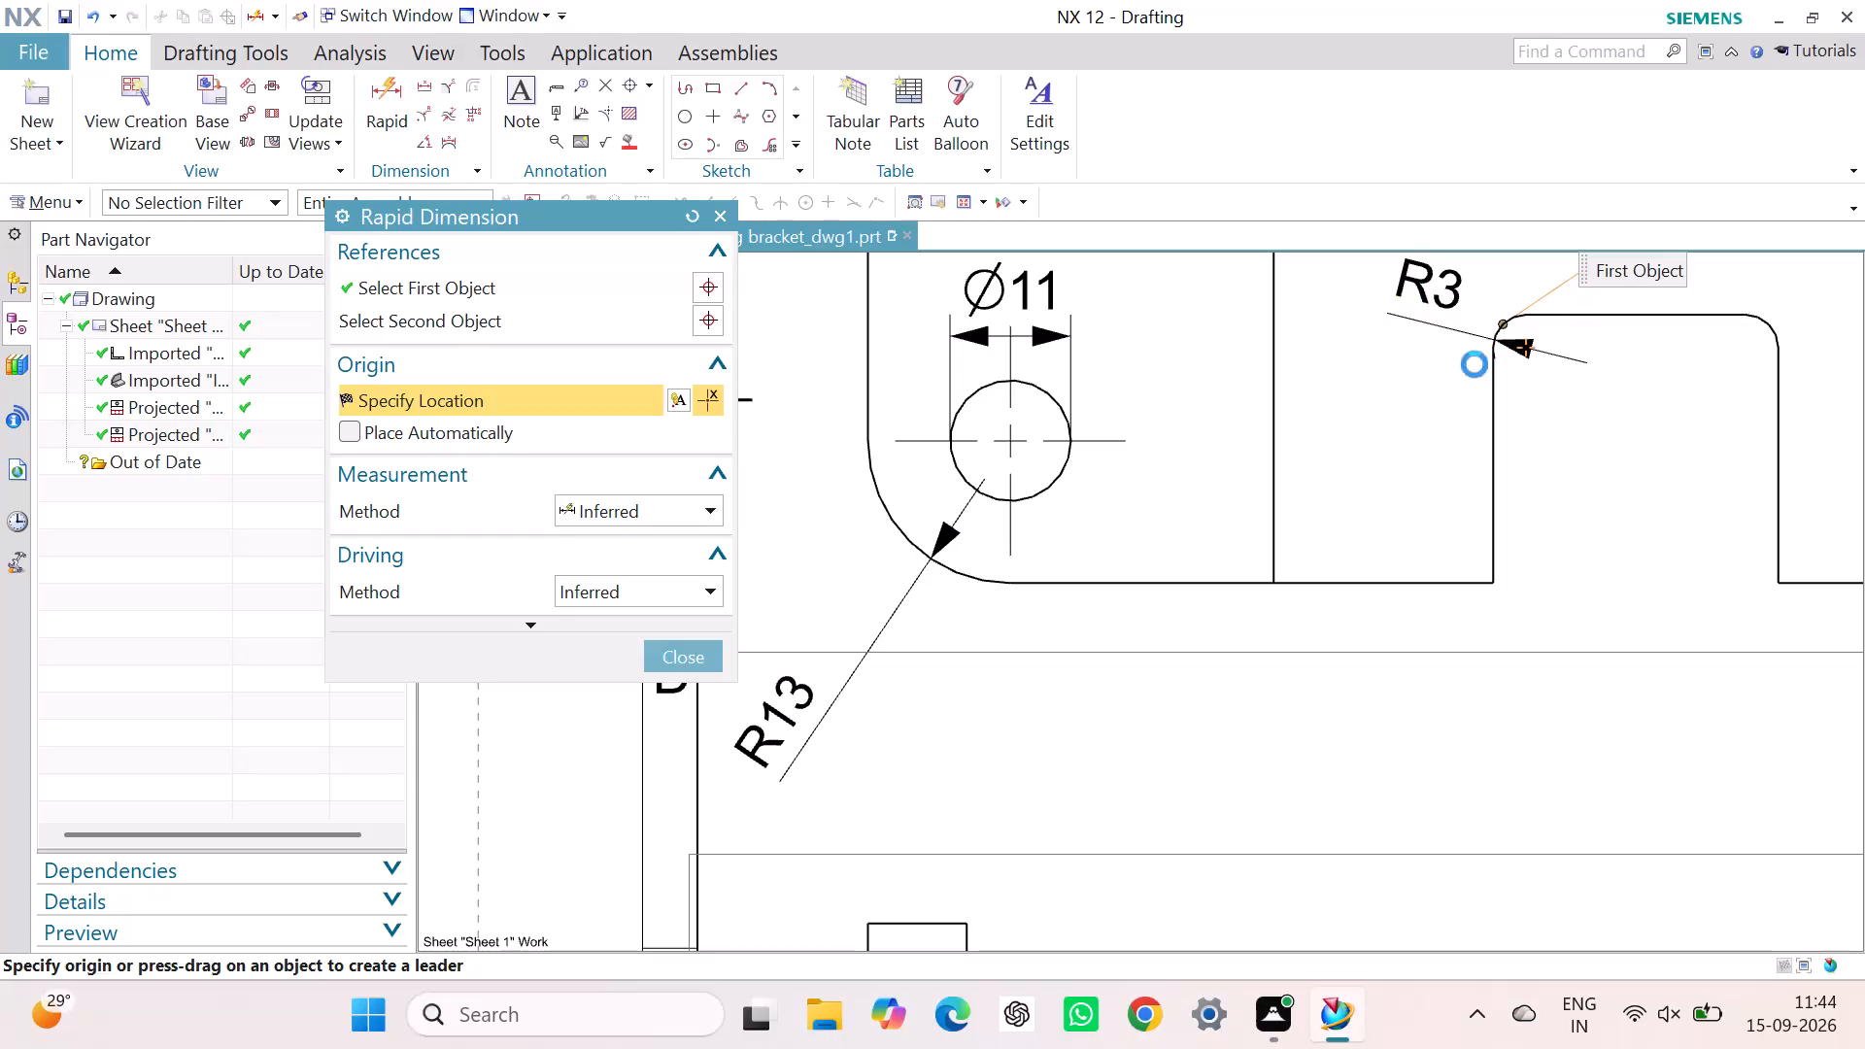
left_click(1496, 480)
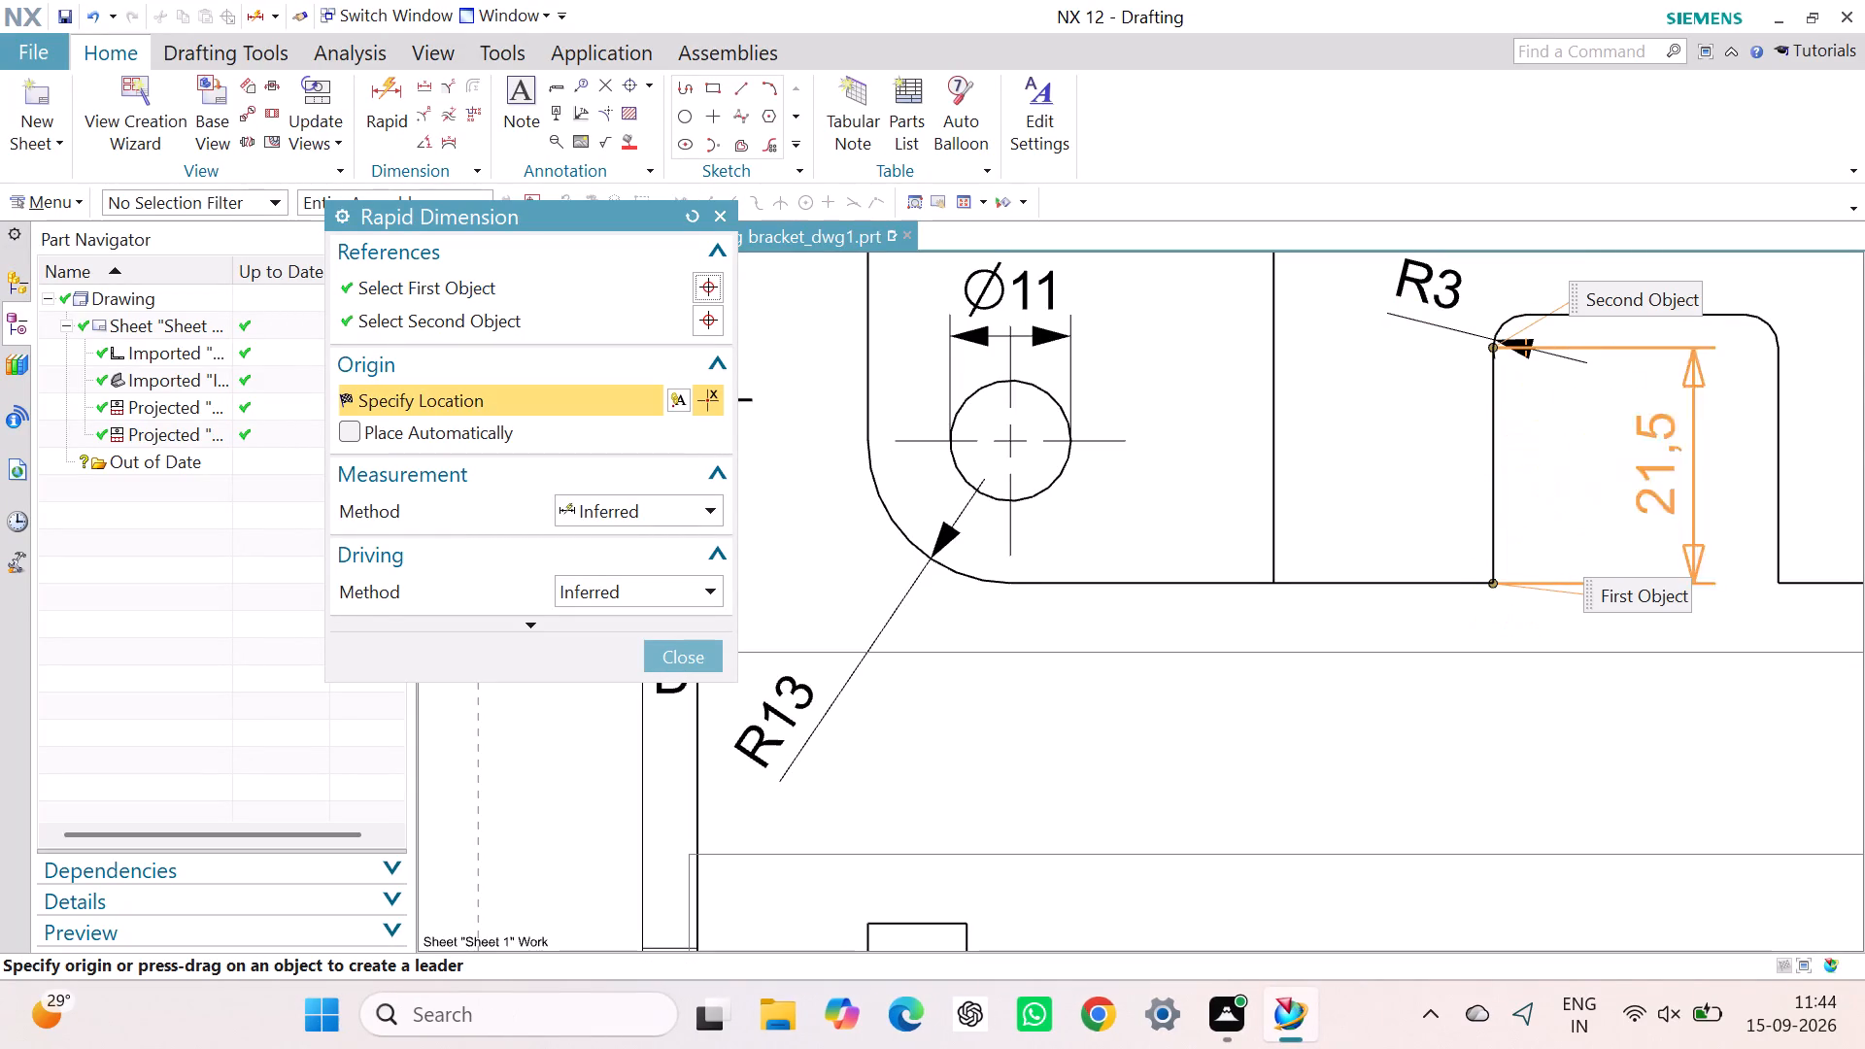
left_click(1774, 455)
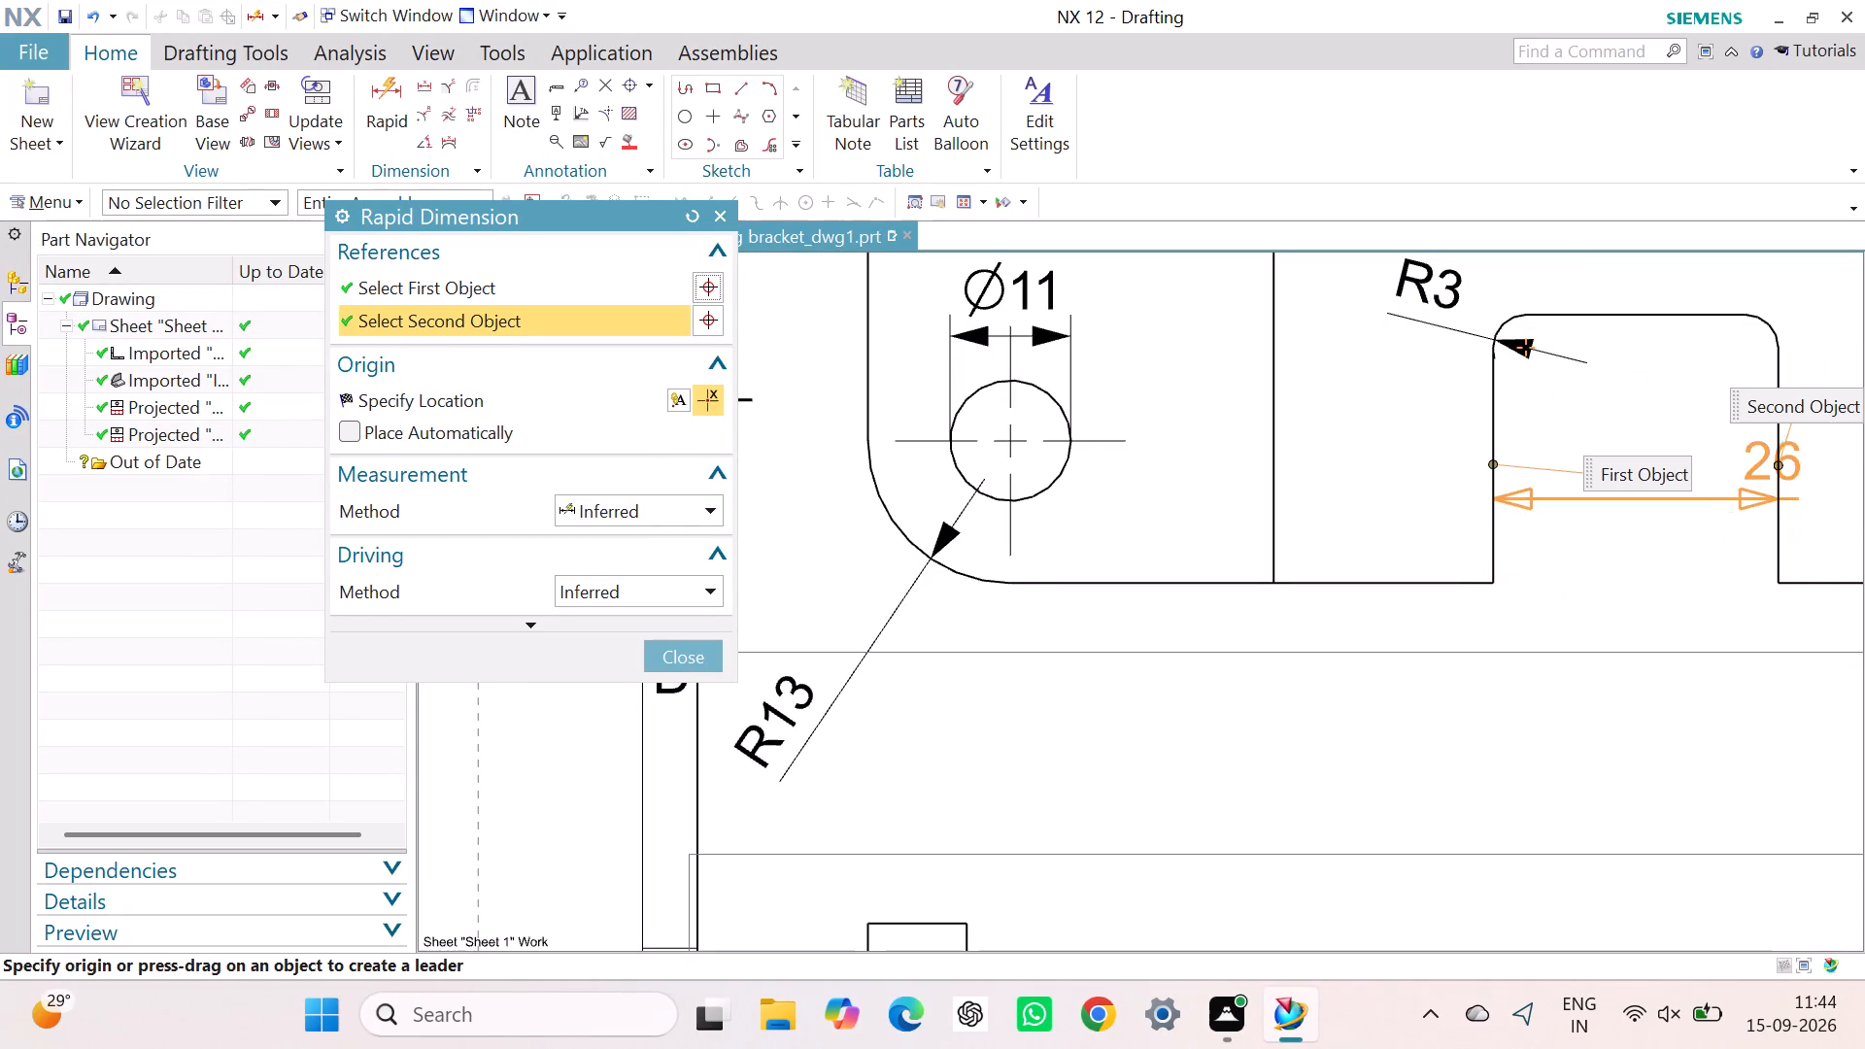
left_click(1676, 654)
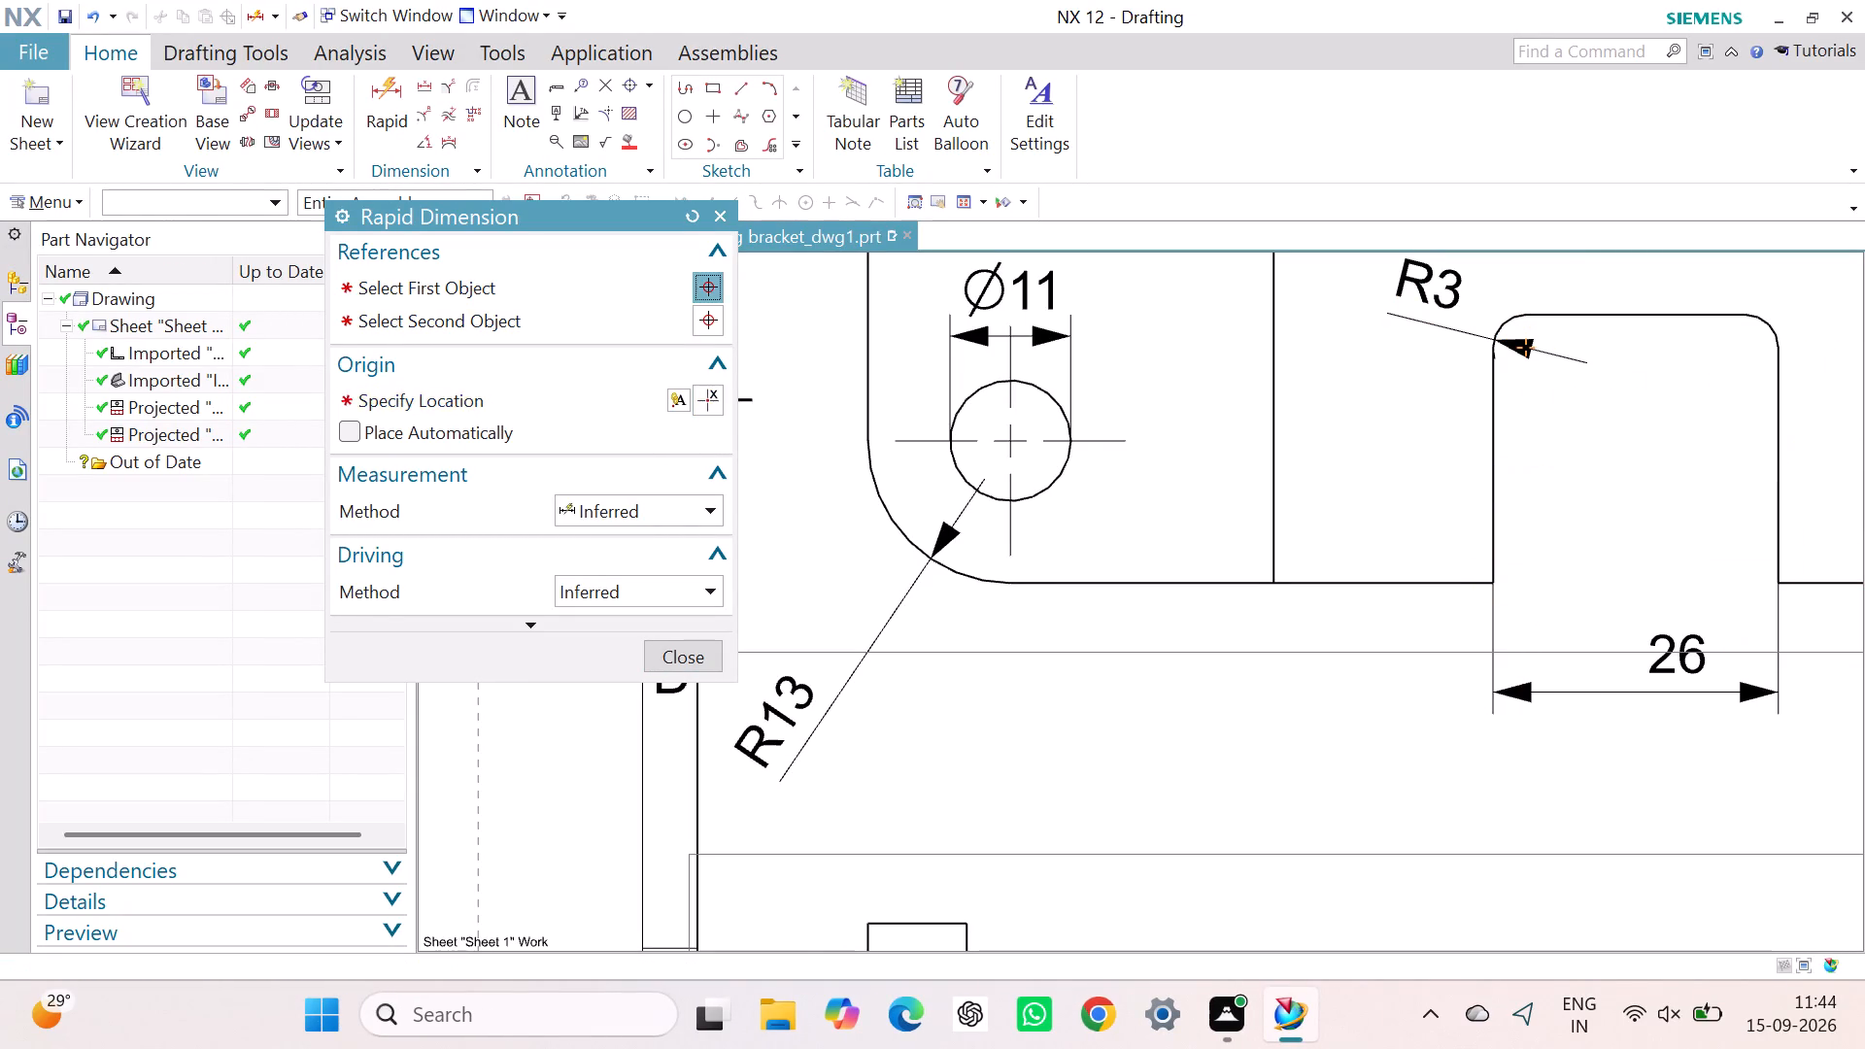
left_click(1642, 316)
left_click(1780, 581)
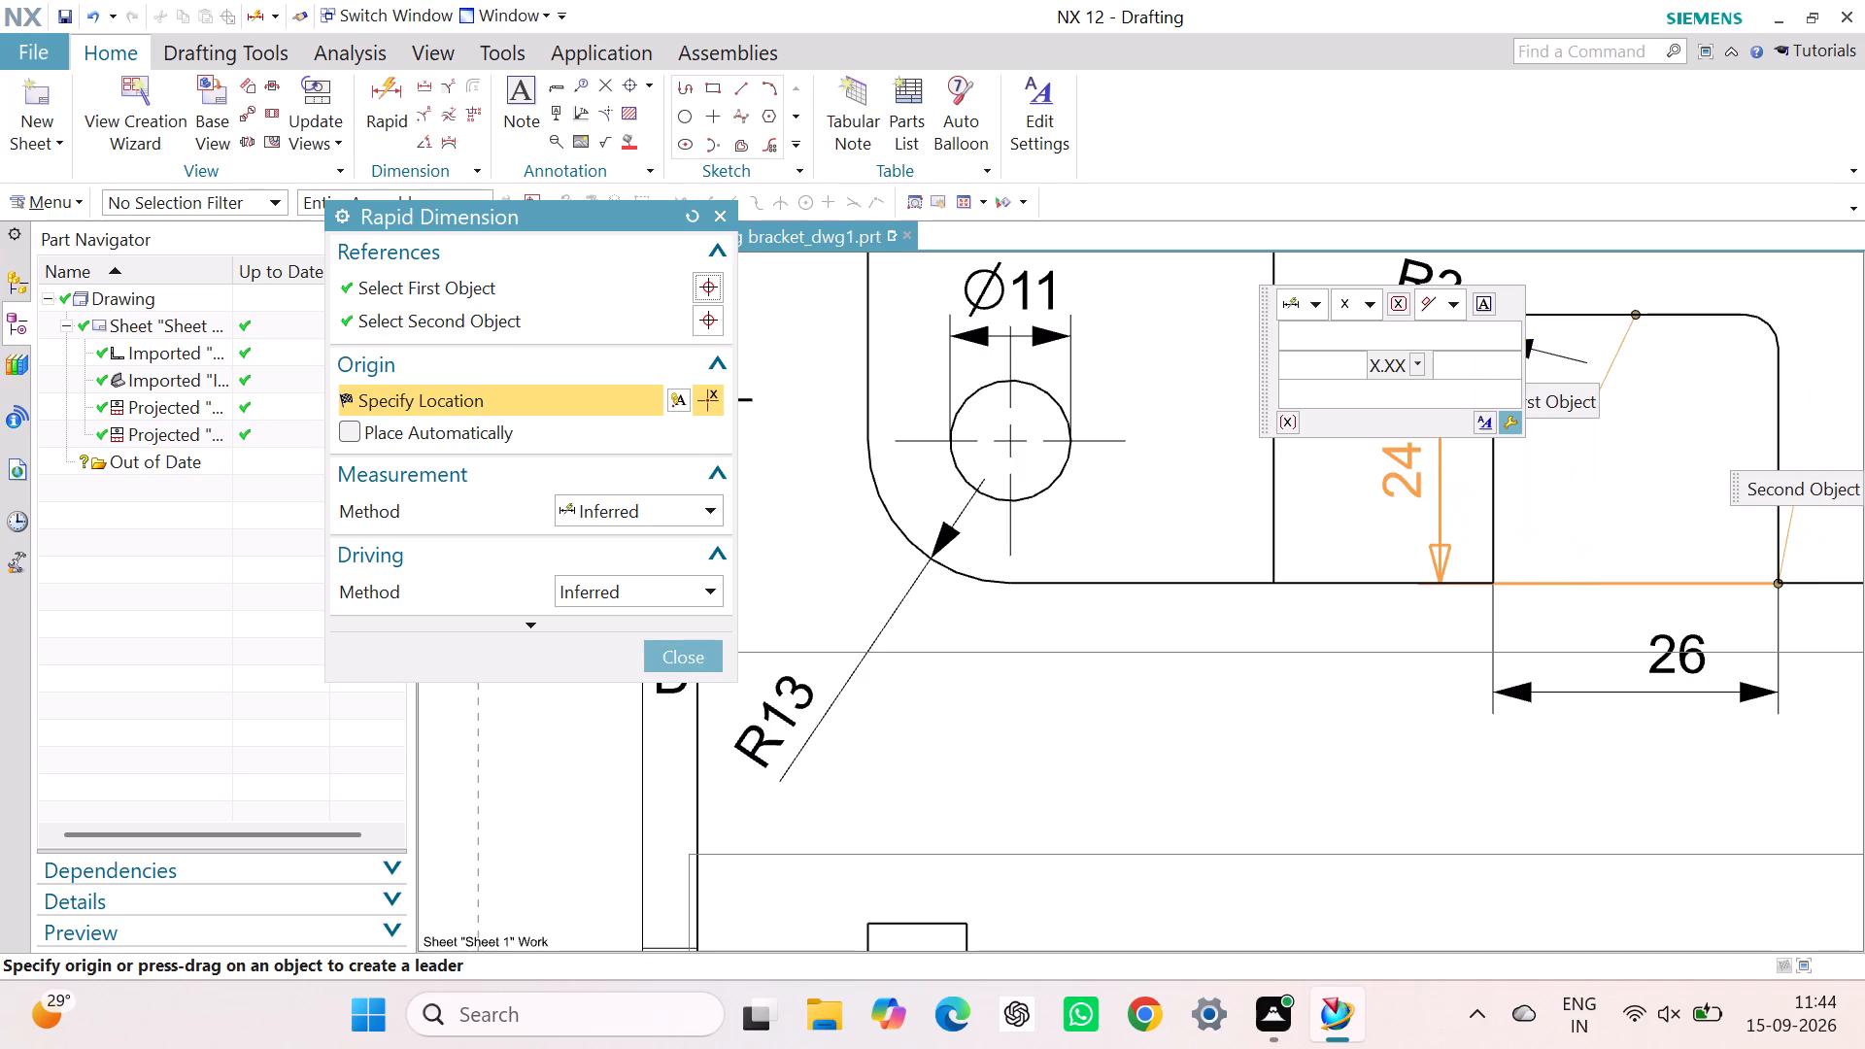
left_click(1402, 469)
Dimension the raised centre section below the main view: the distance from the notch to its right edge, and its full width.
scroll(1475, 584, "up", 4)
scroll(1475, 584, "down", 6)
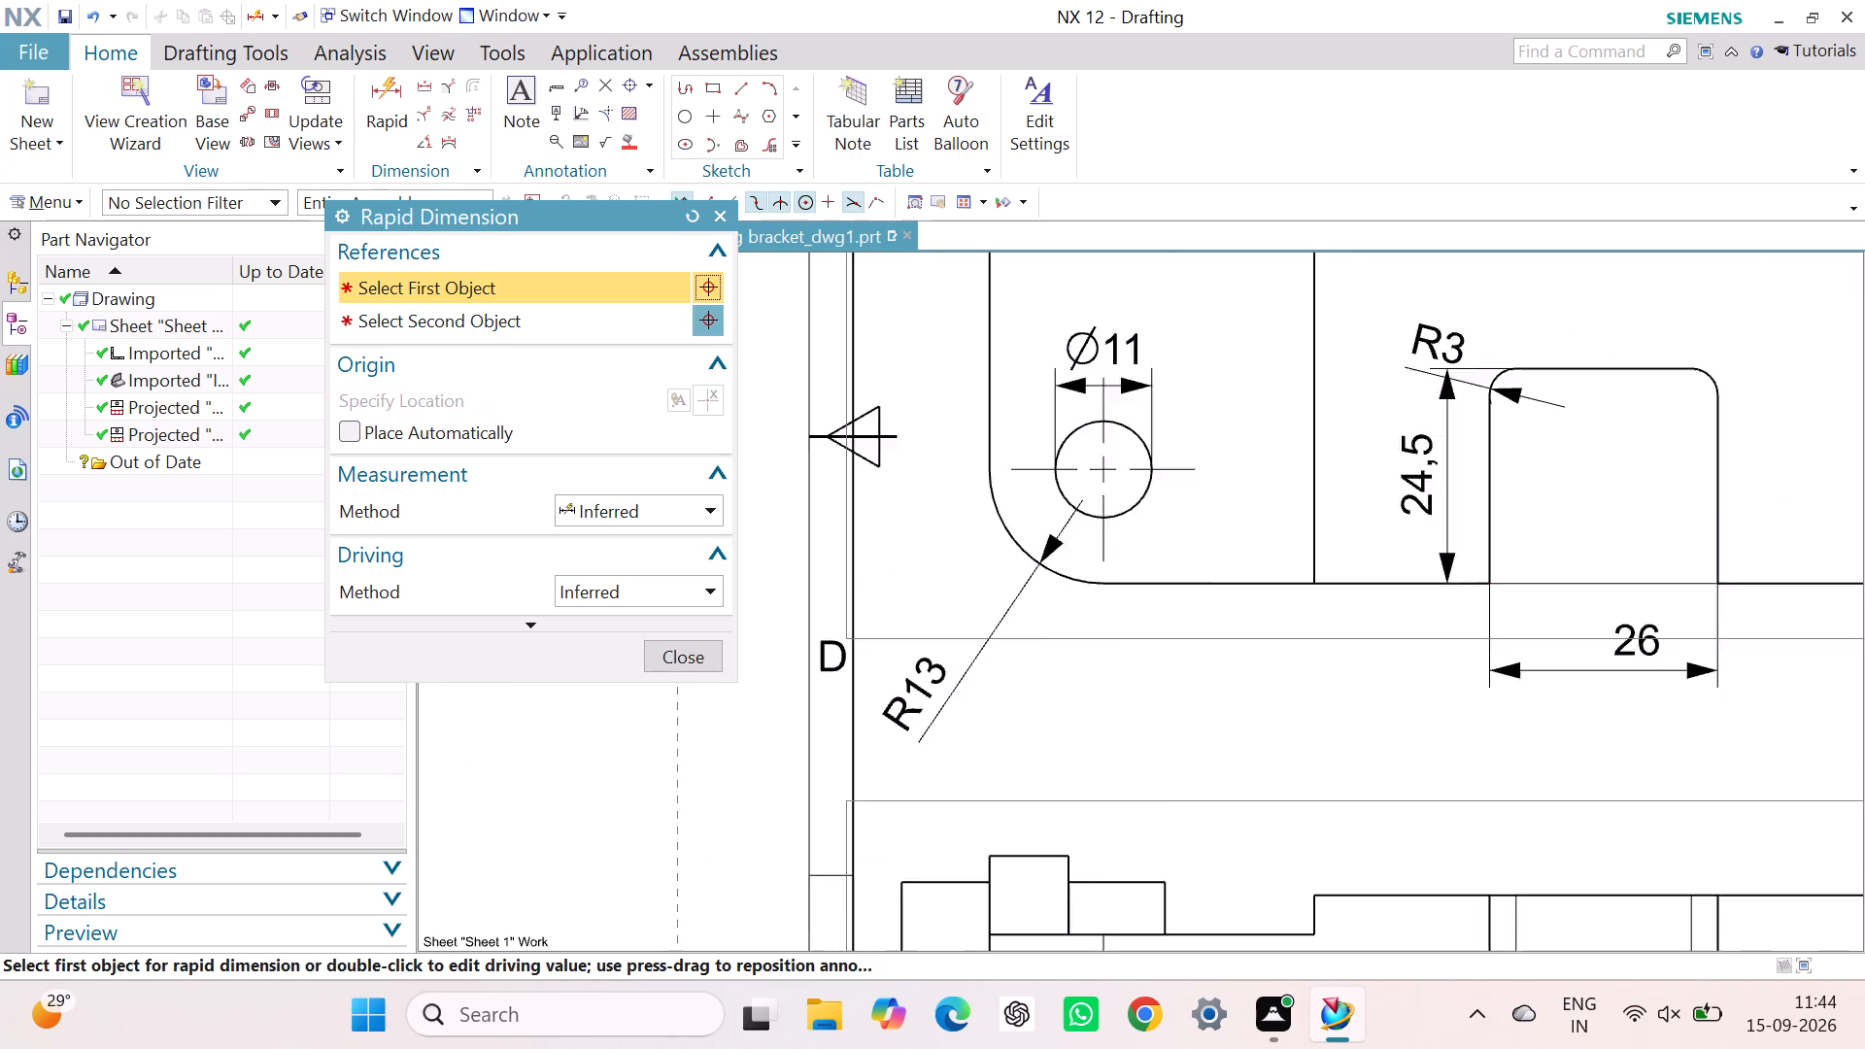
scroll(1475, 584, "down", 3)
scroll(1645, 589, "down", 2)
scroll(1746, 599, "up", 3)
scroll(1732, 589, "down", 1)
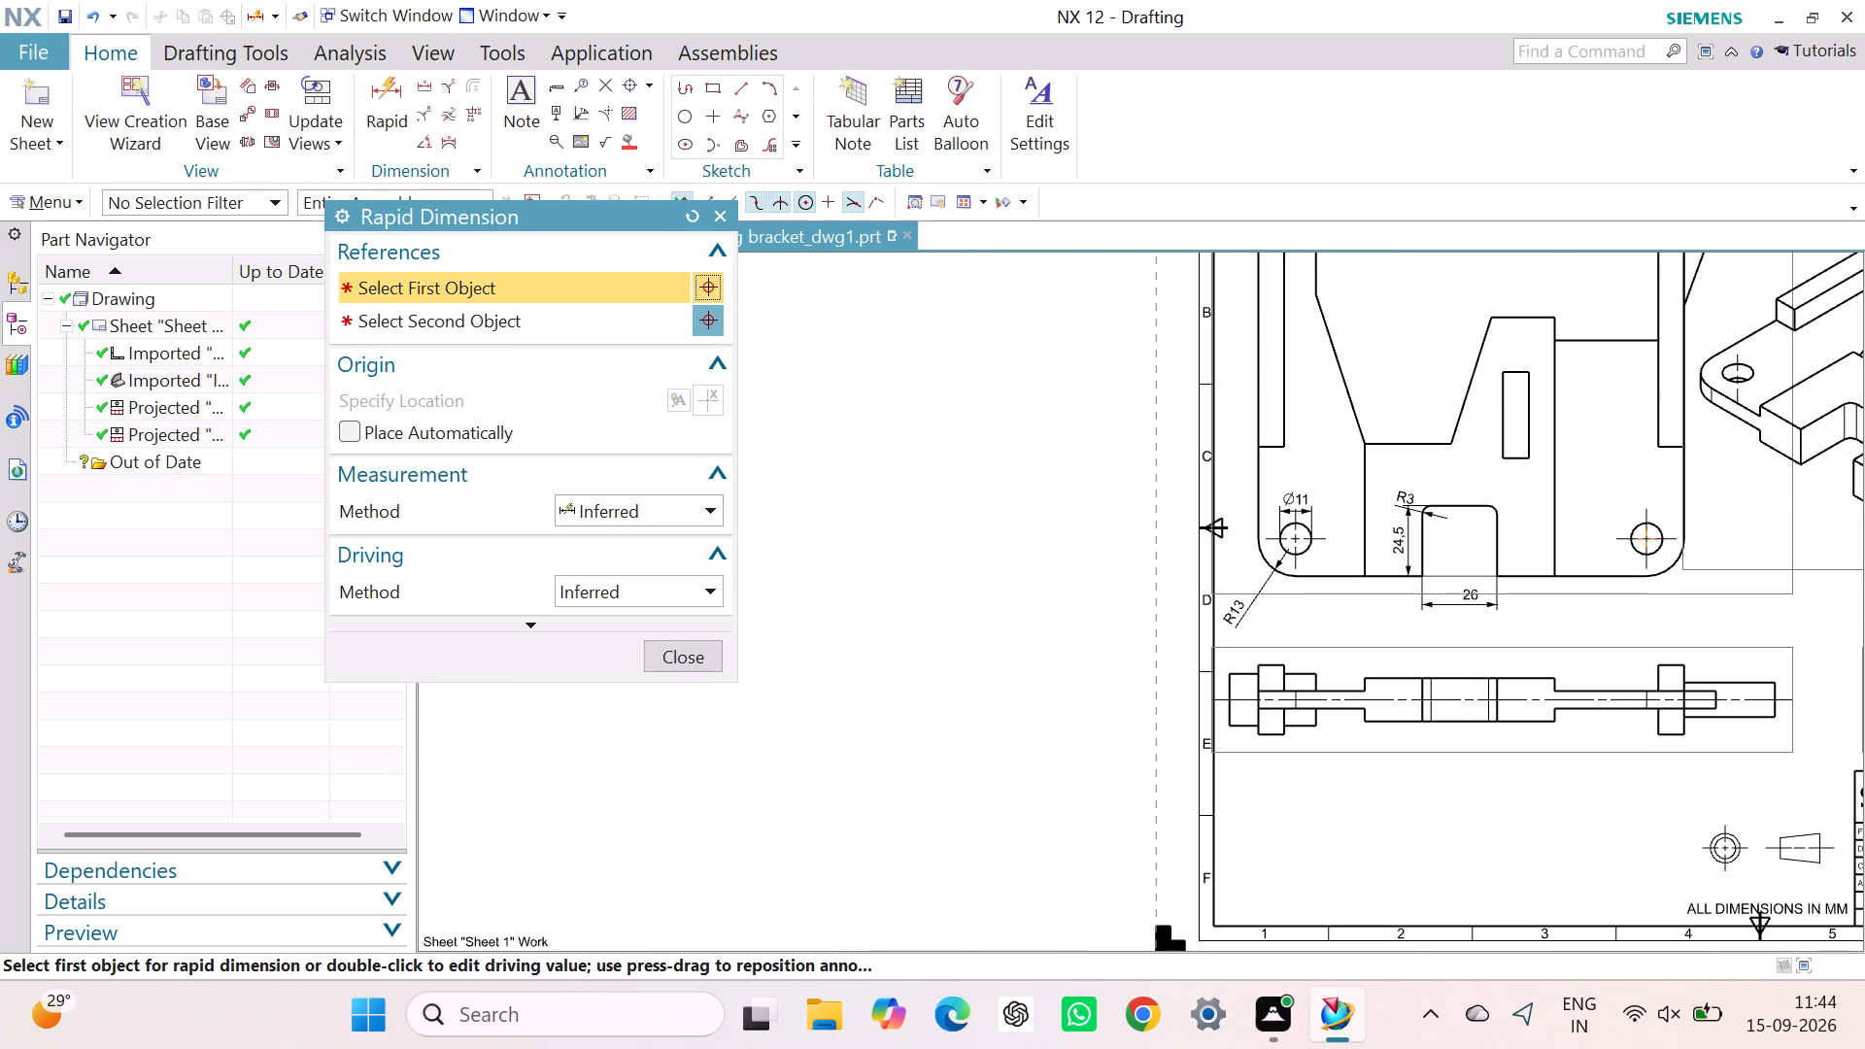
left_click(1550, 483)
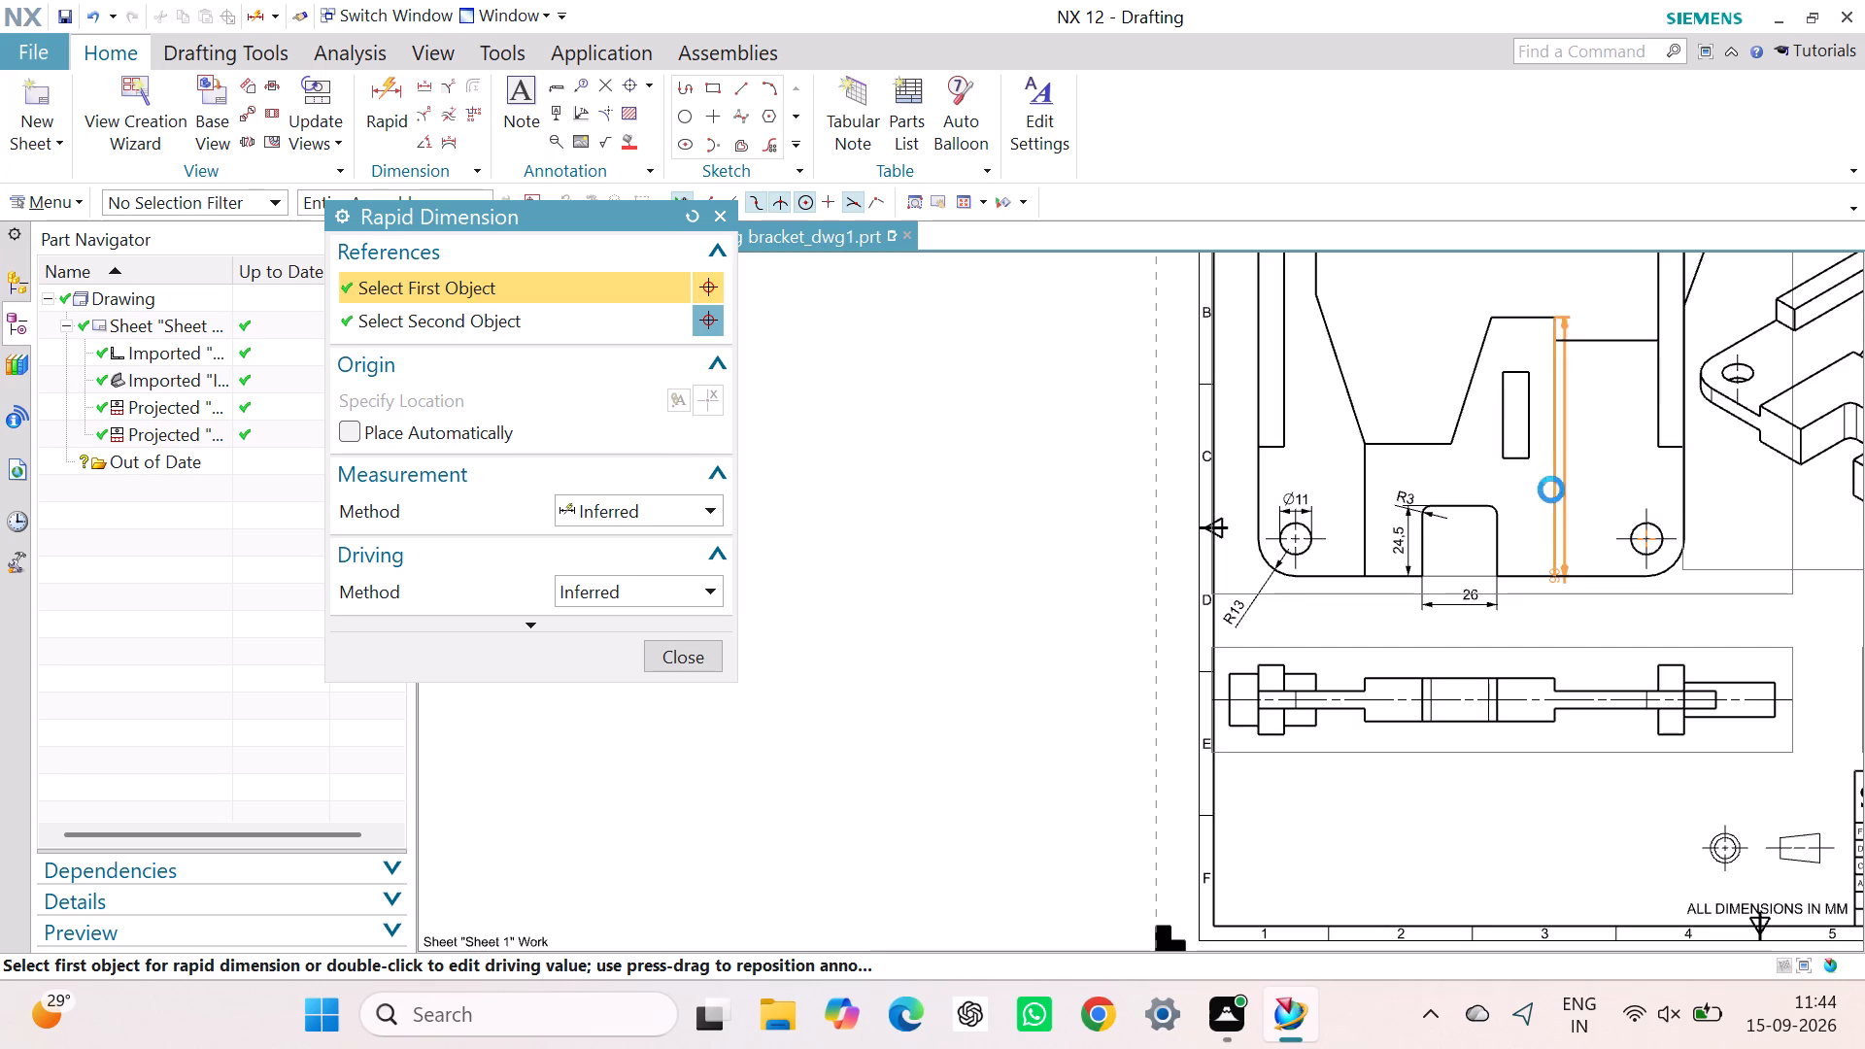
left_click(1496, 524)
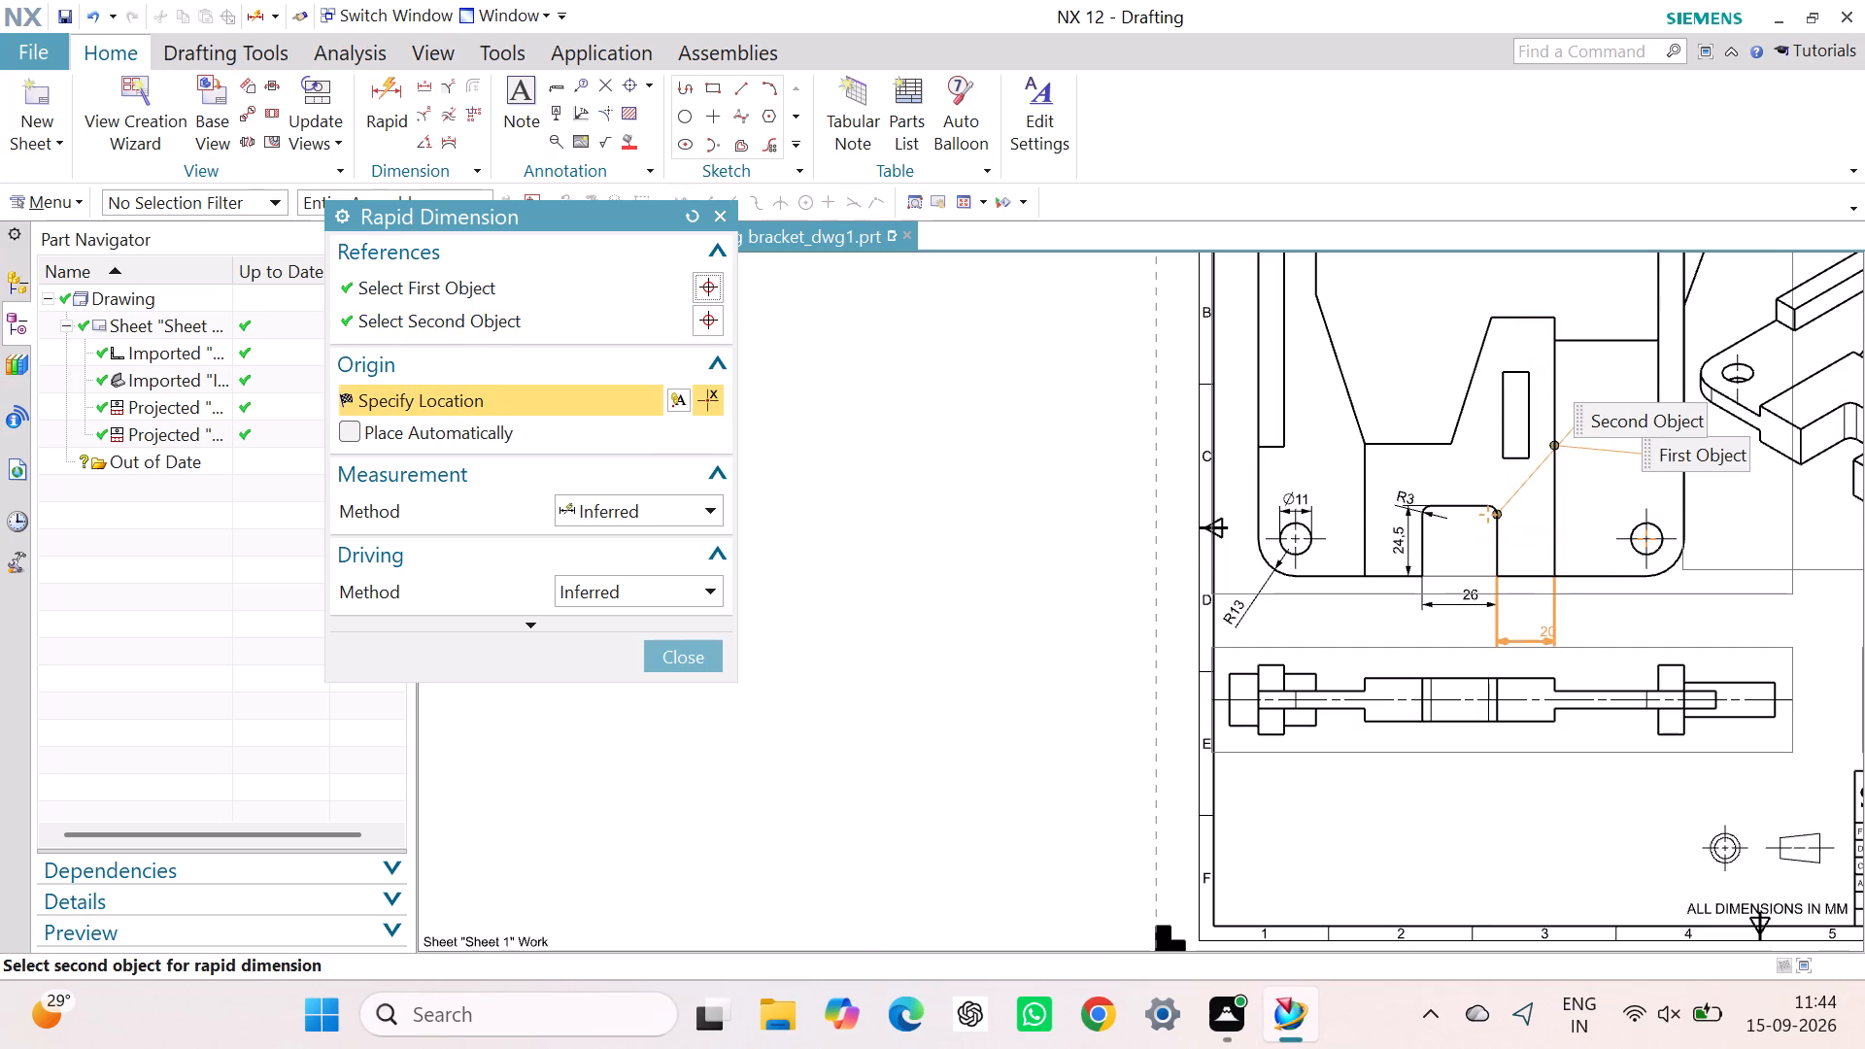
left_click(1541, 616)
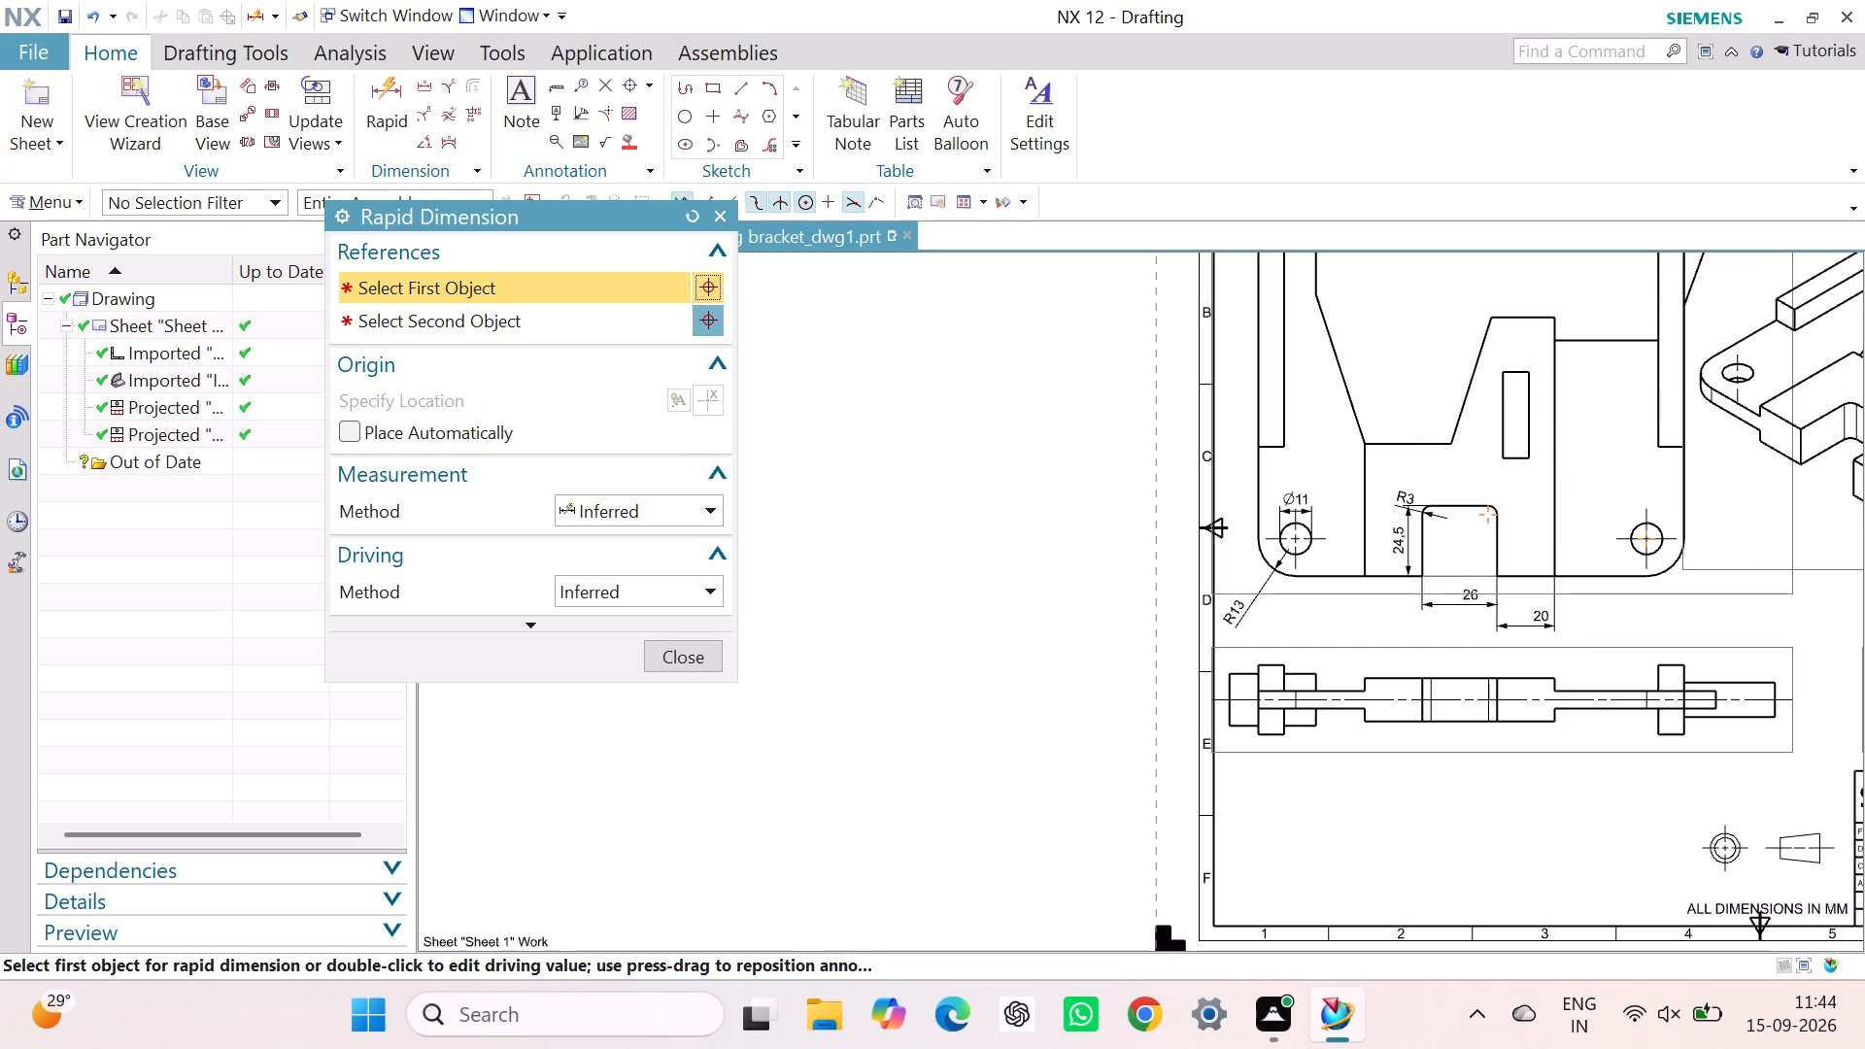
left_click(1362, 569)
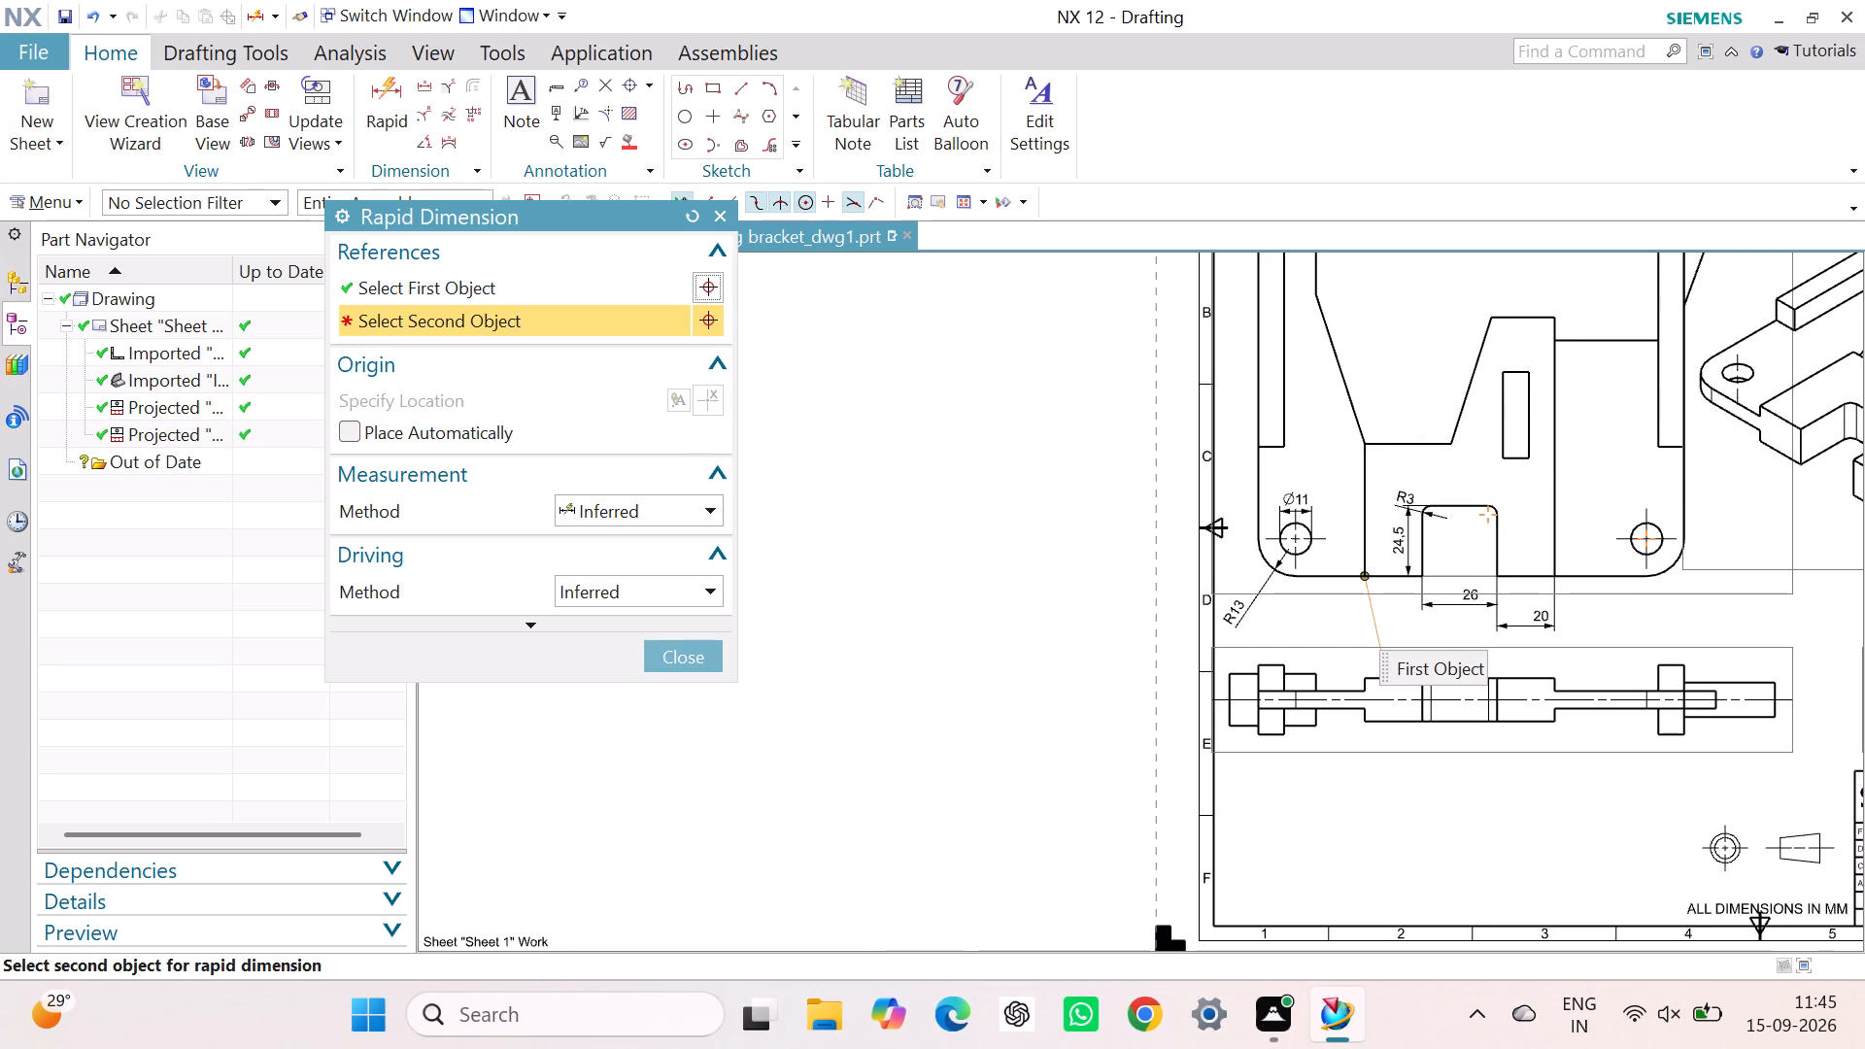
left_click(1552, 572)
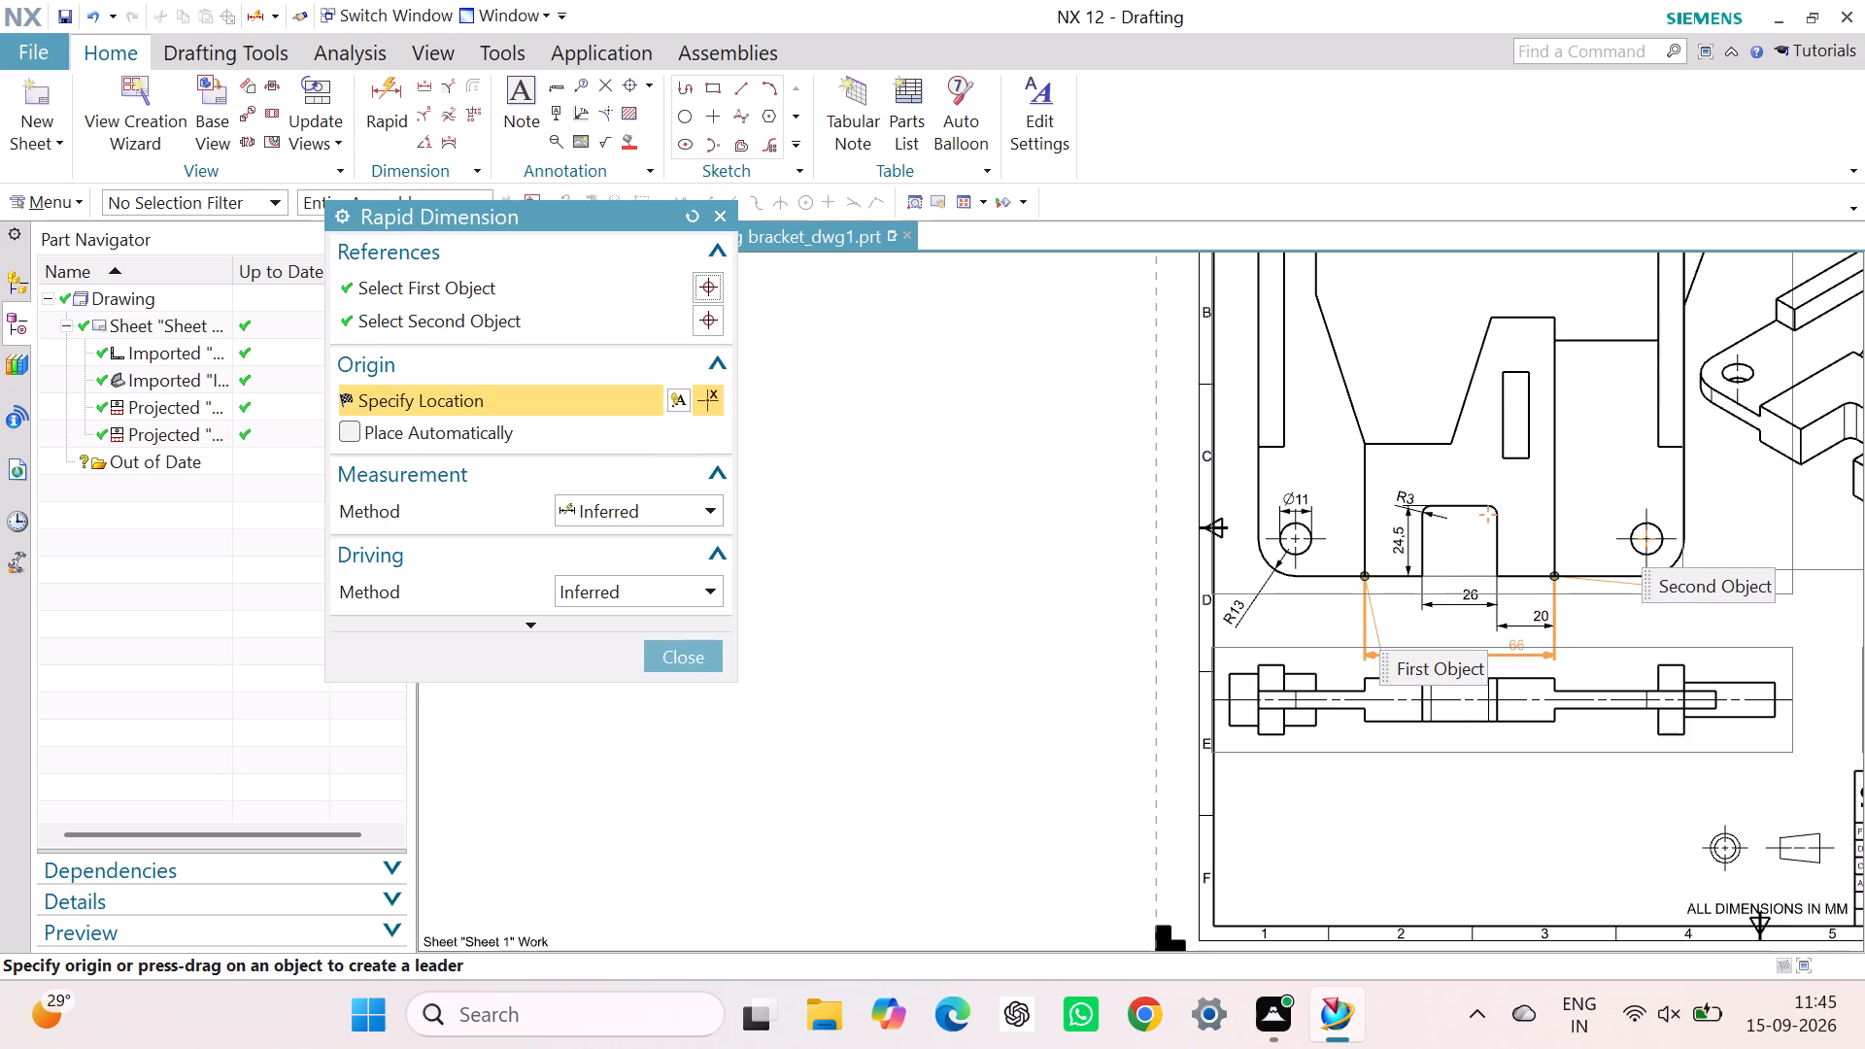
left_click(1523, 650)
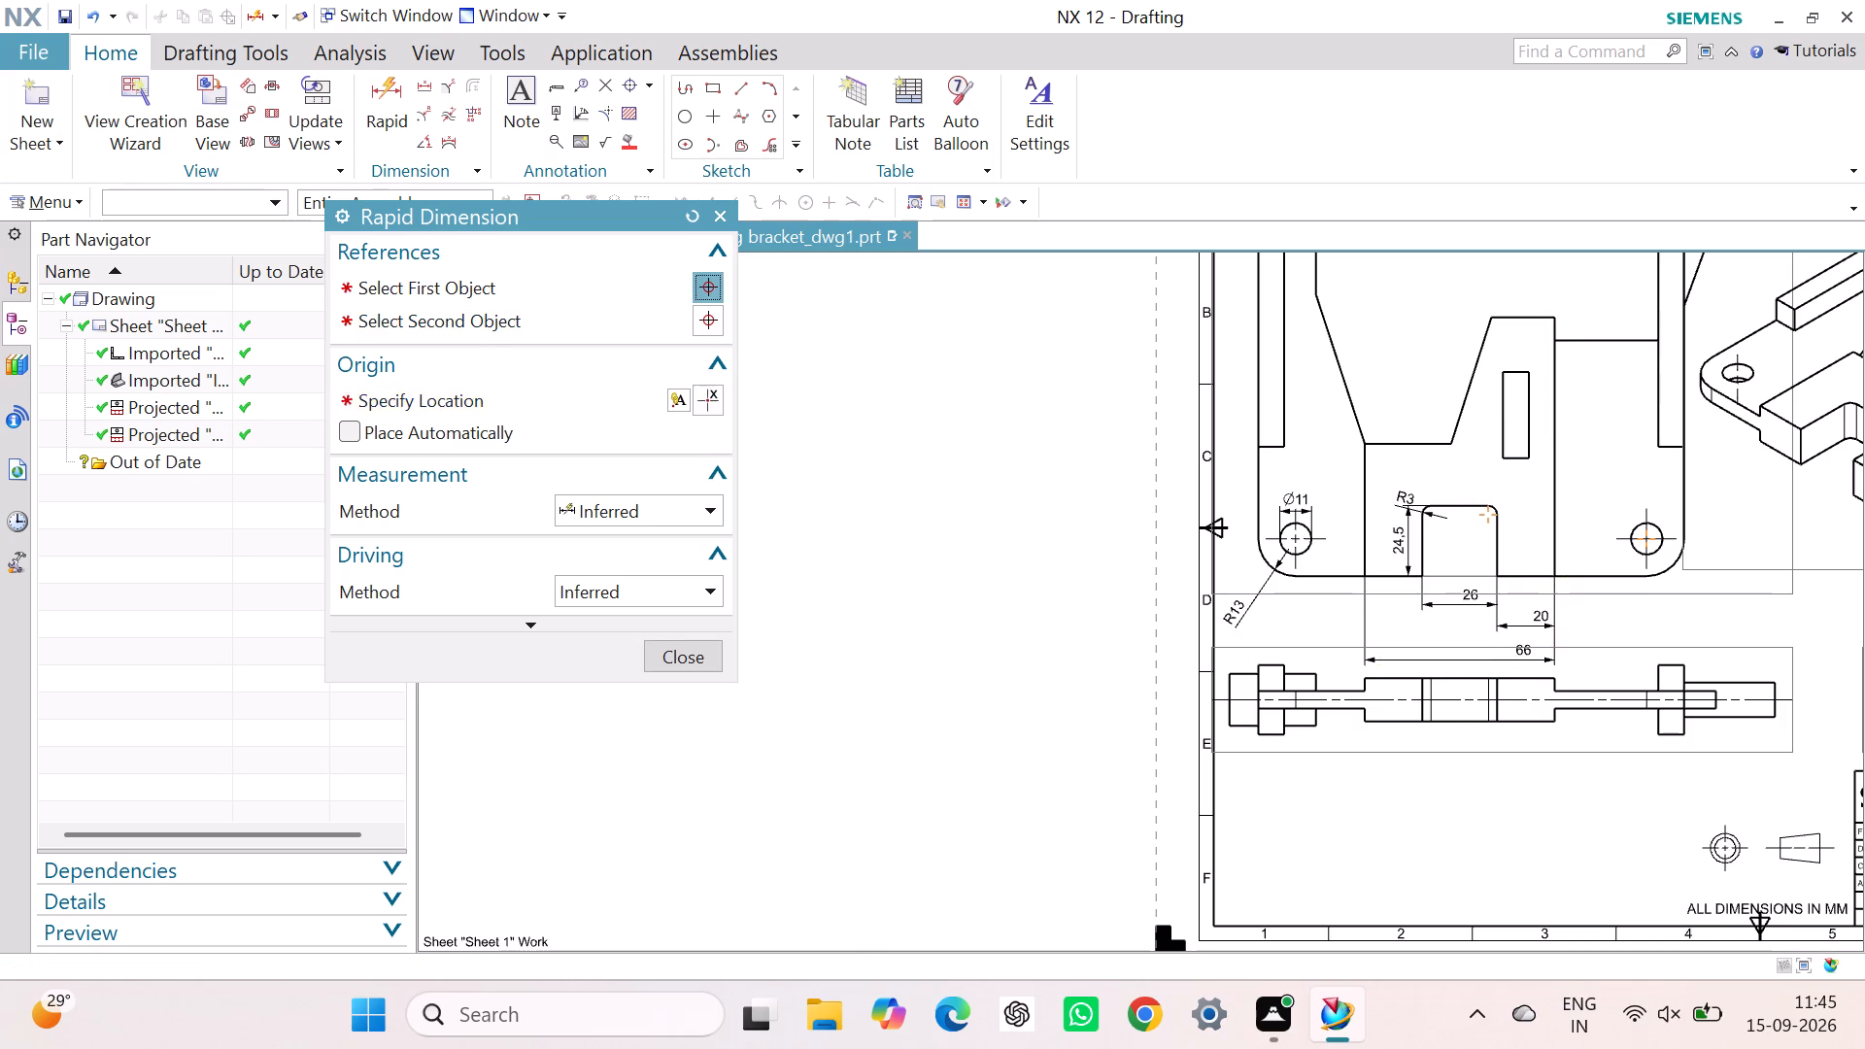
Dimension the thickness of the left arm plate across its top end in the main view.
scroll(1349, 504, "down", 5)
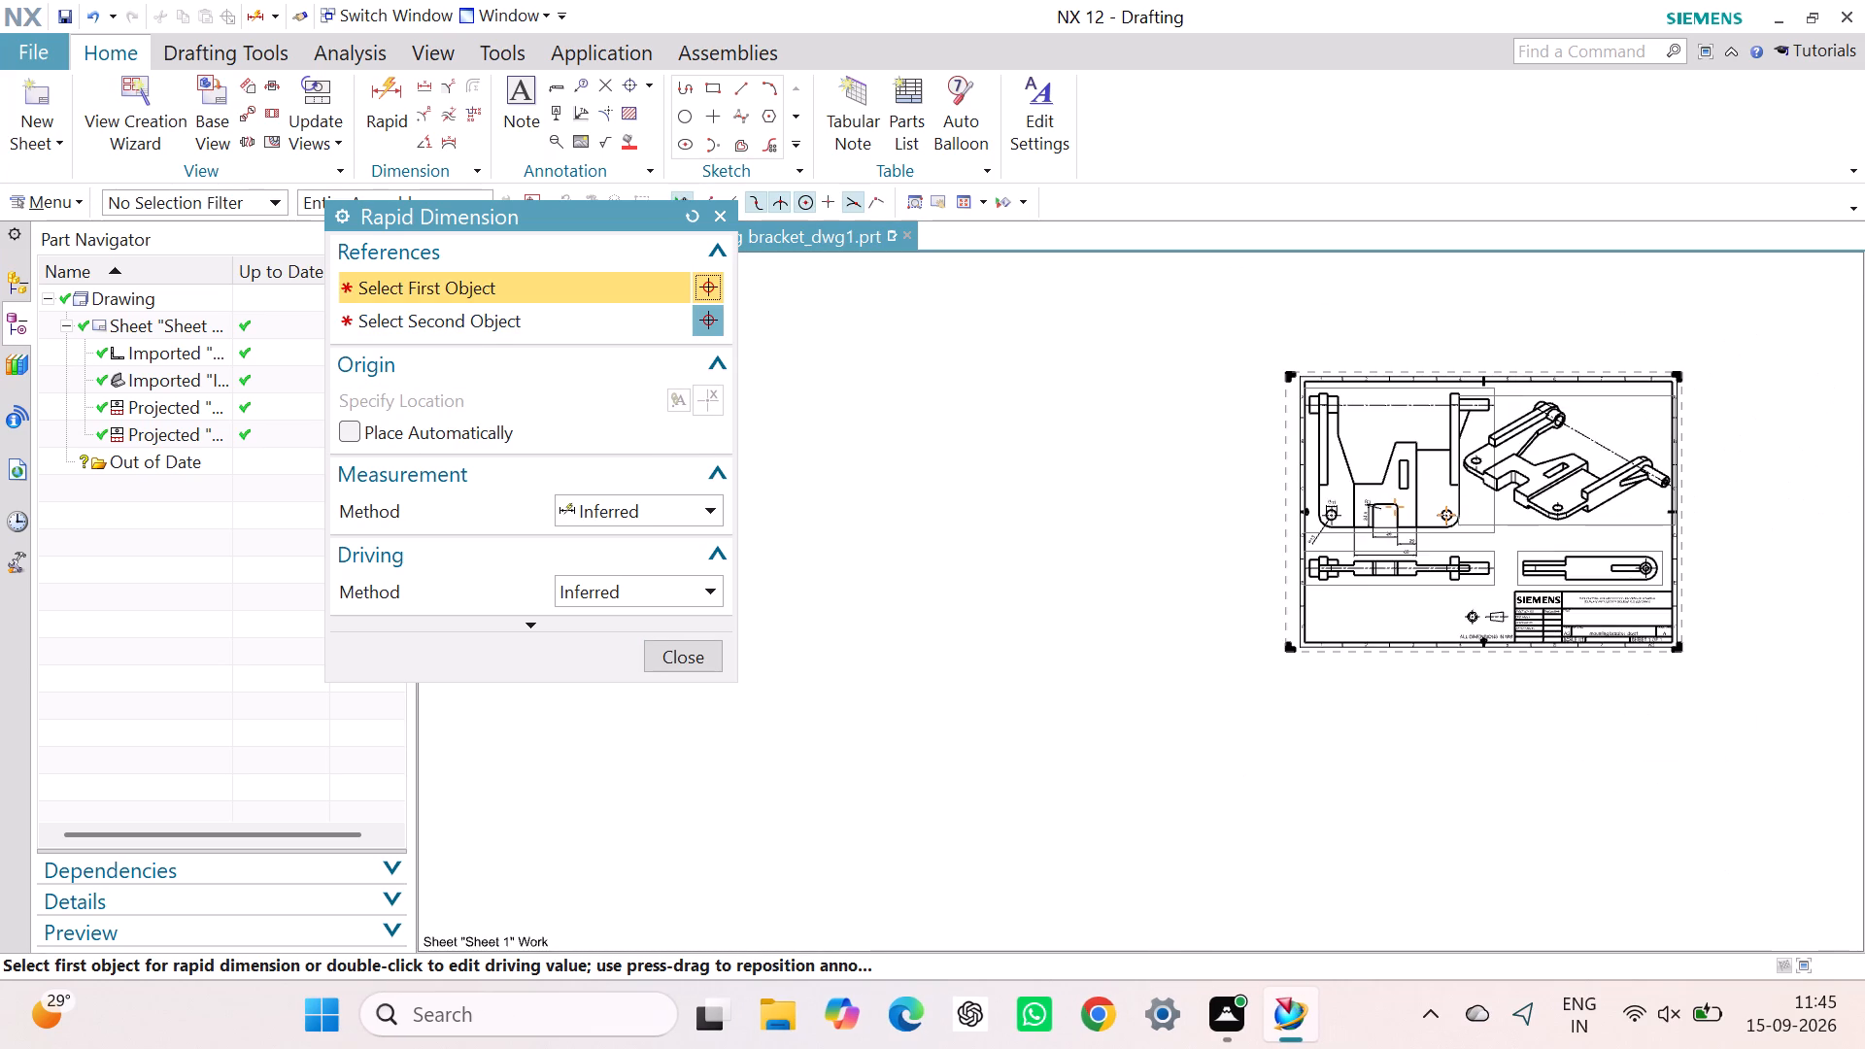
scroll(1353, 393, "up", 12)
scroll(1280, 418, "down", 1)
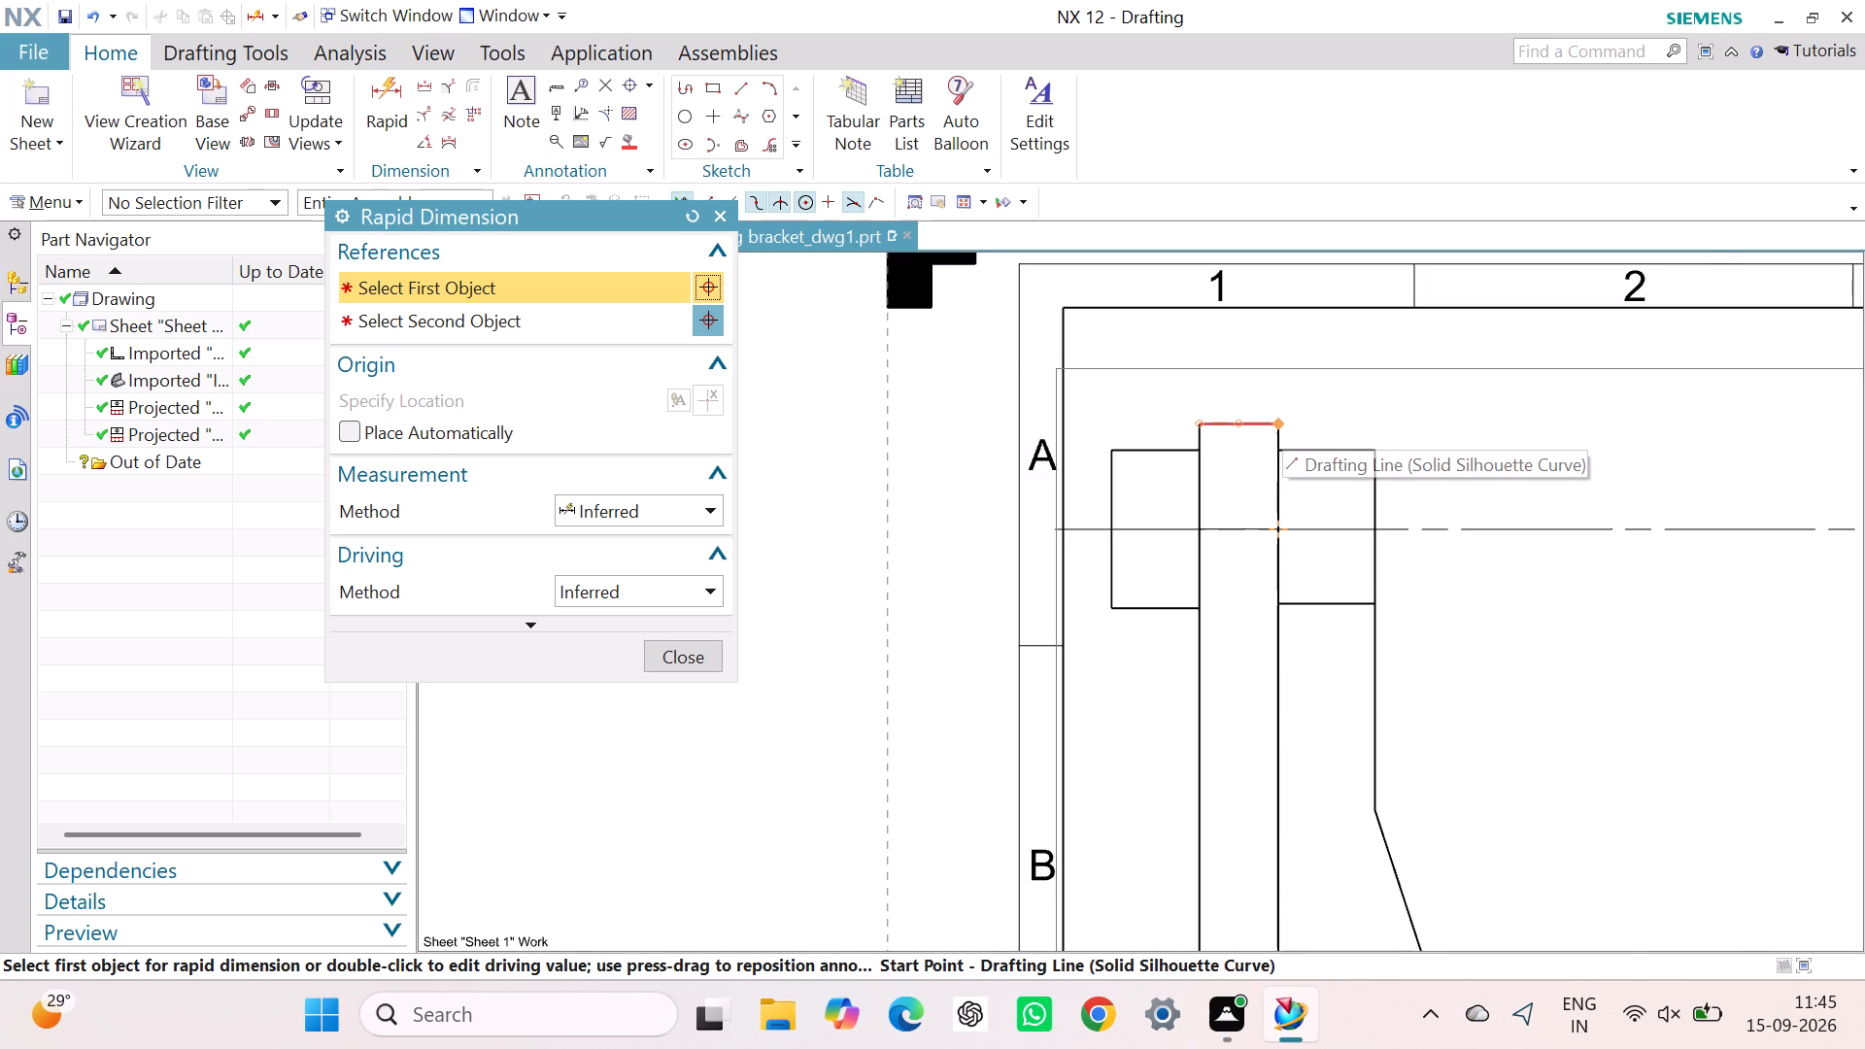
scroll(1278, 418, "up", 1)
left_click(1184, 423)
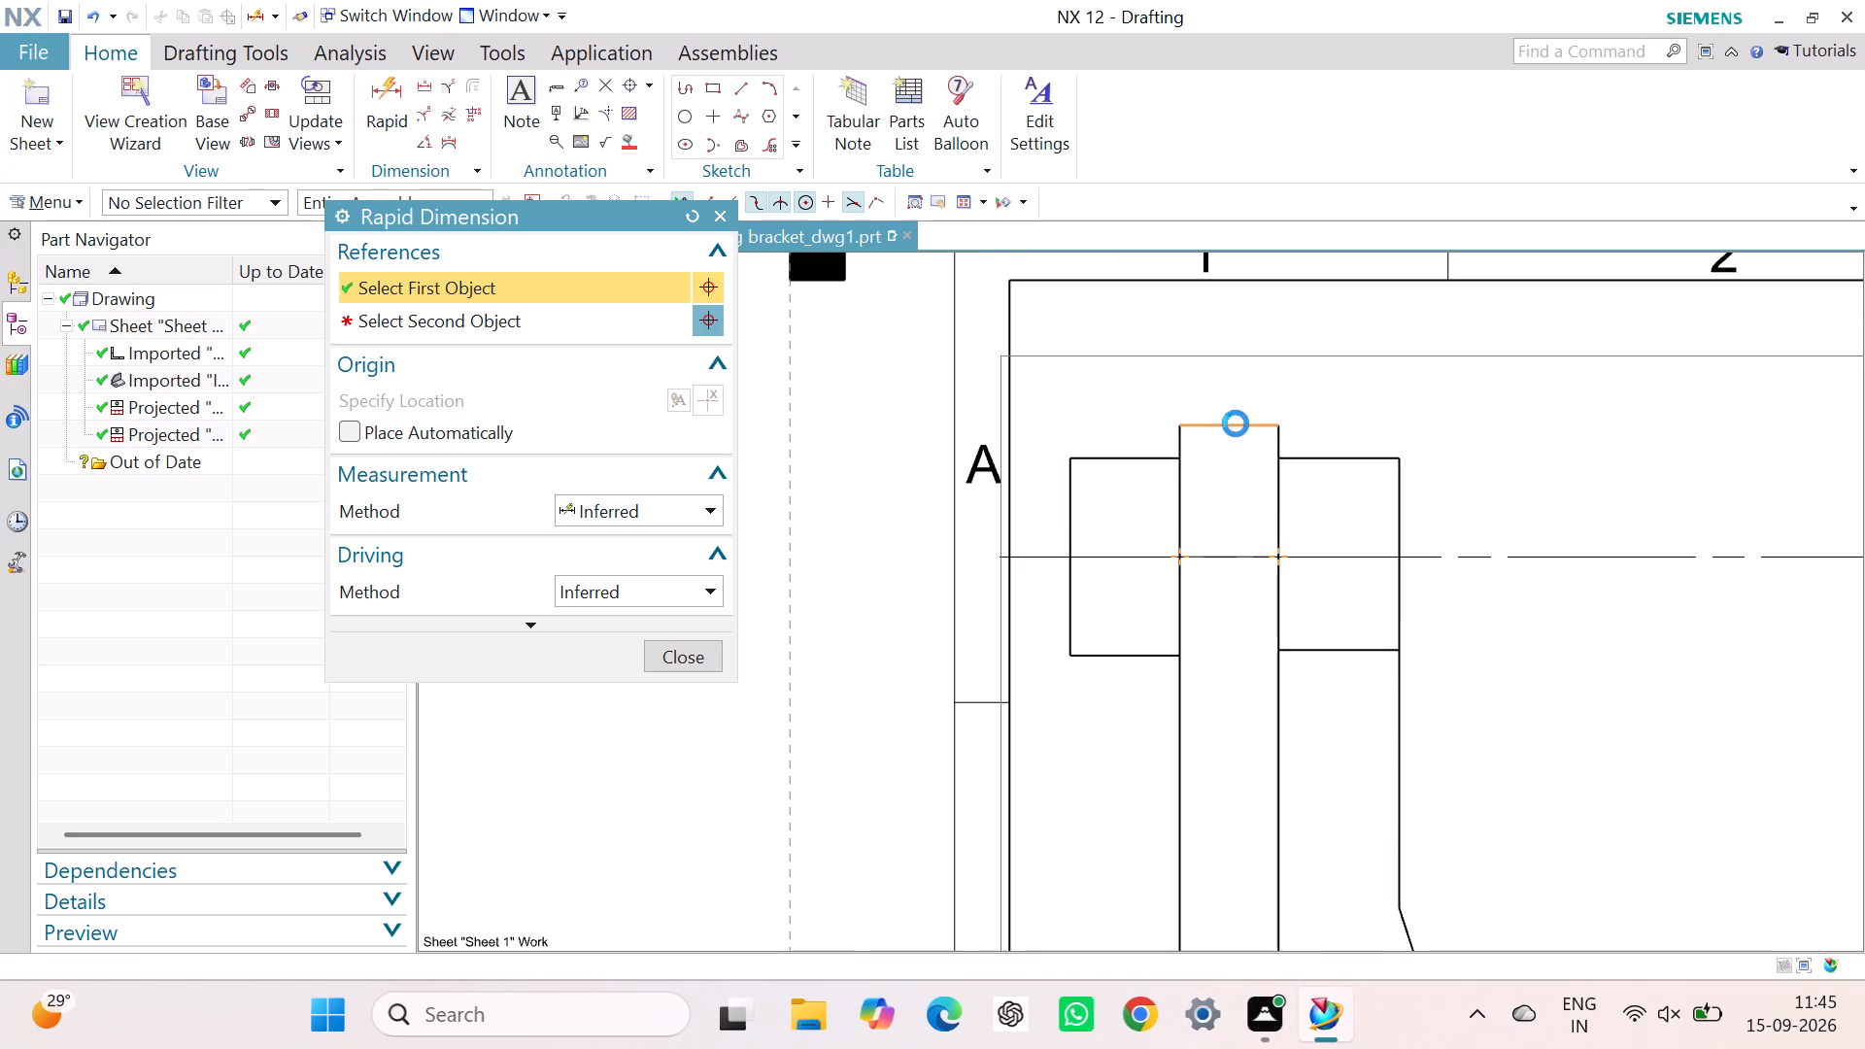
left_click(1283, 423)
left_click(1238, 369)
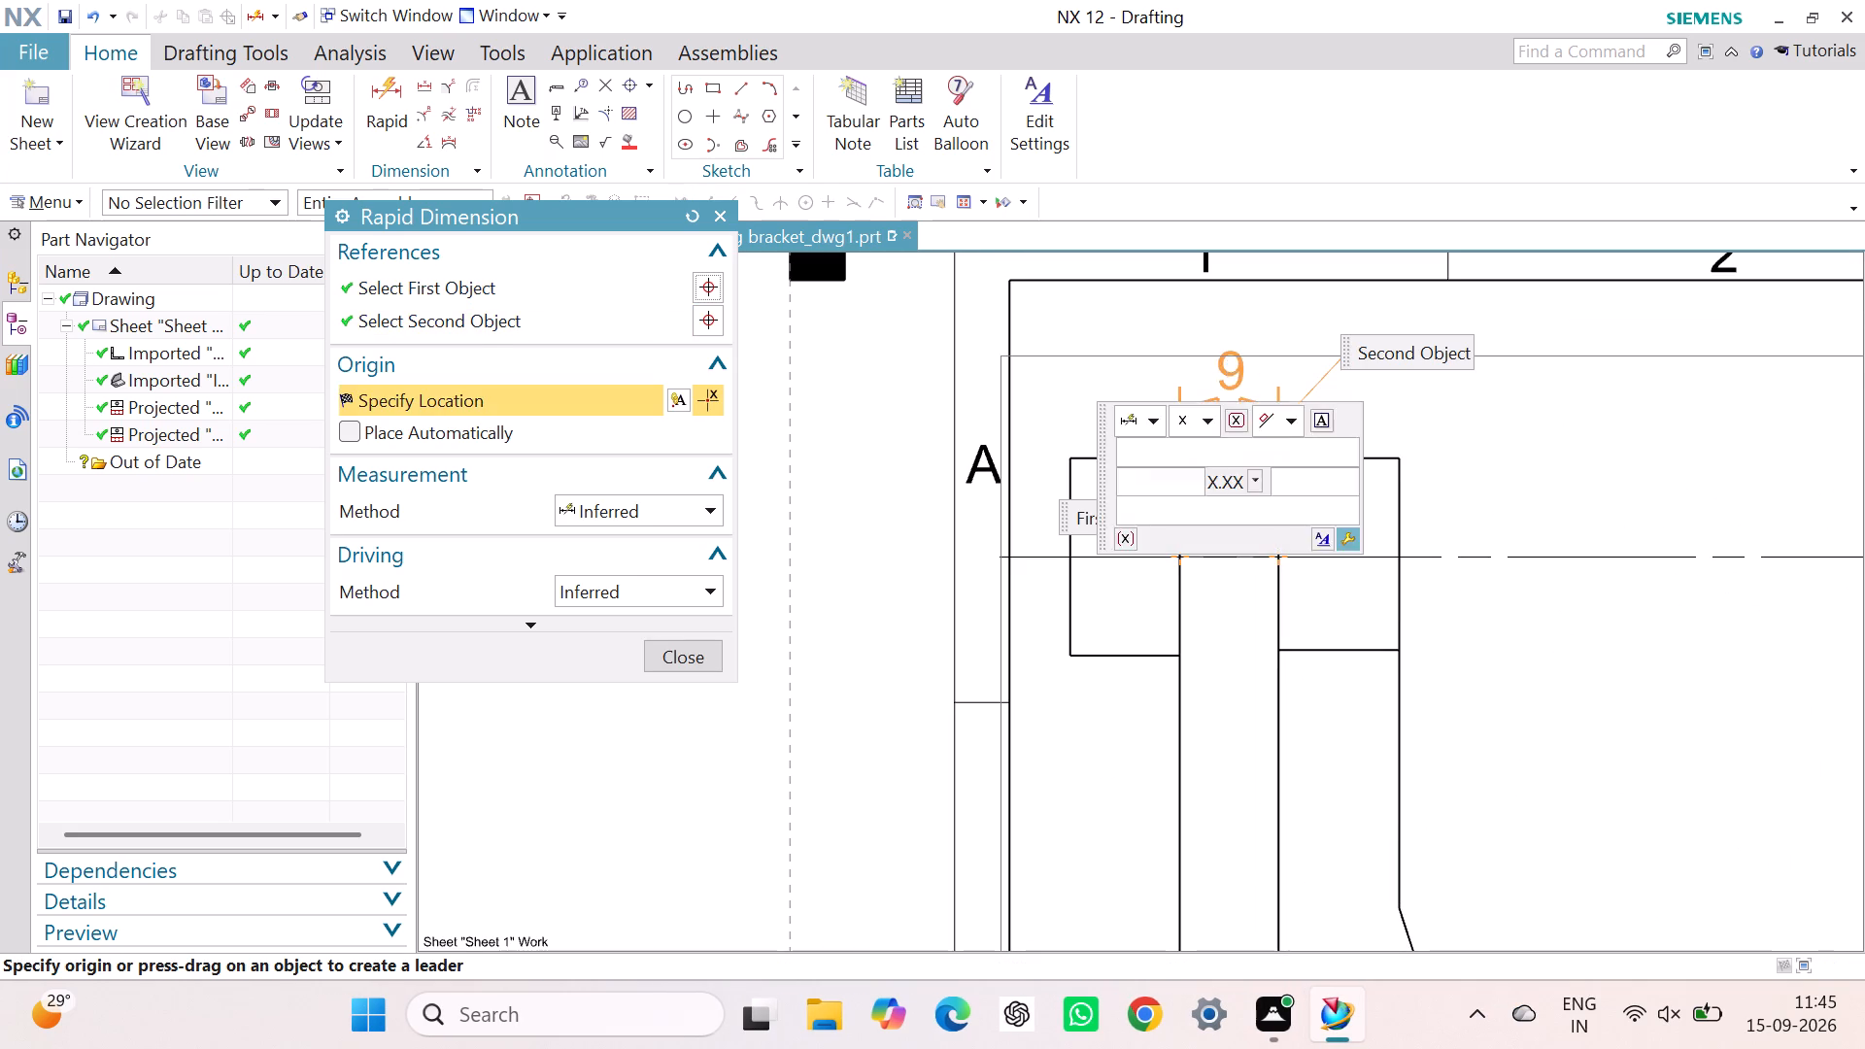
Dimension the left arm's outer boss in the main view: its height on the outer side and its projecting length above.
left_click(1073, 455)
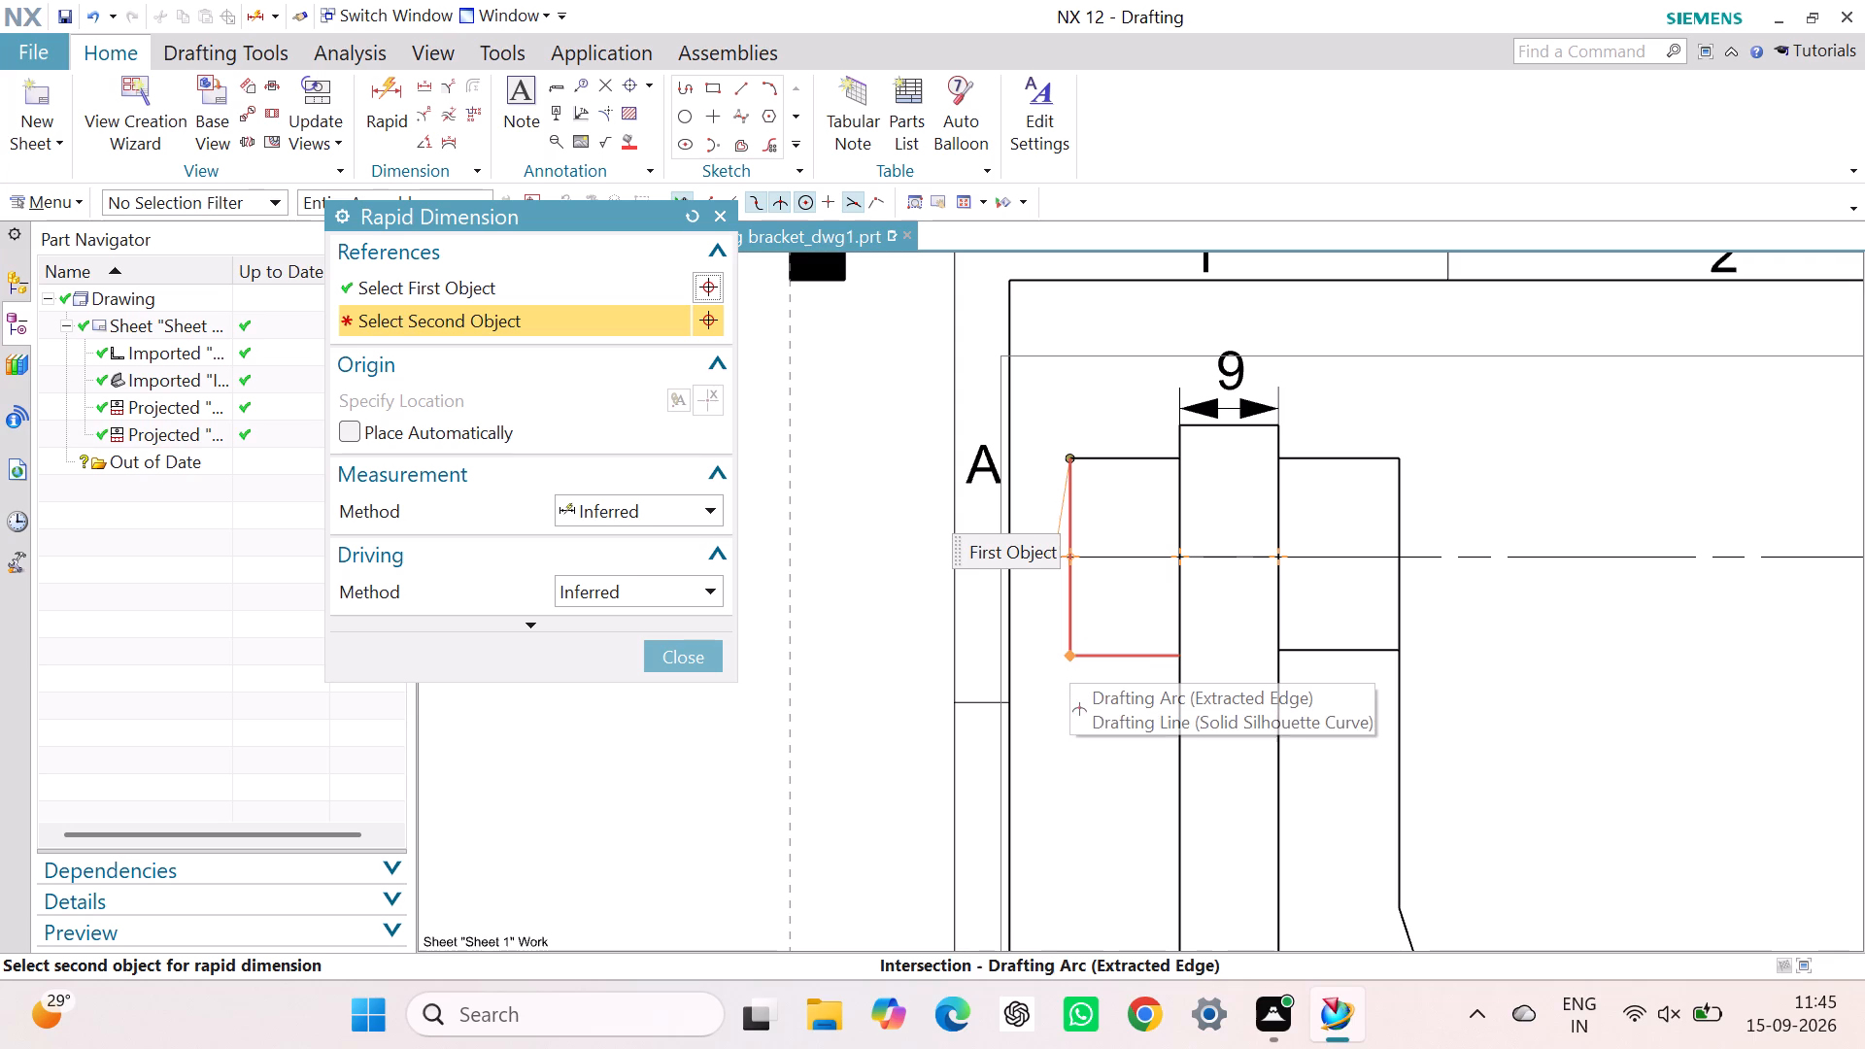
left_click(1069, 650)
left_click(1022, 591)
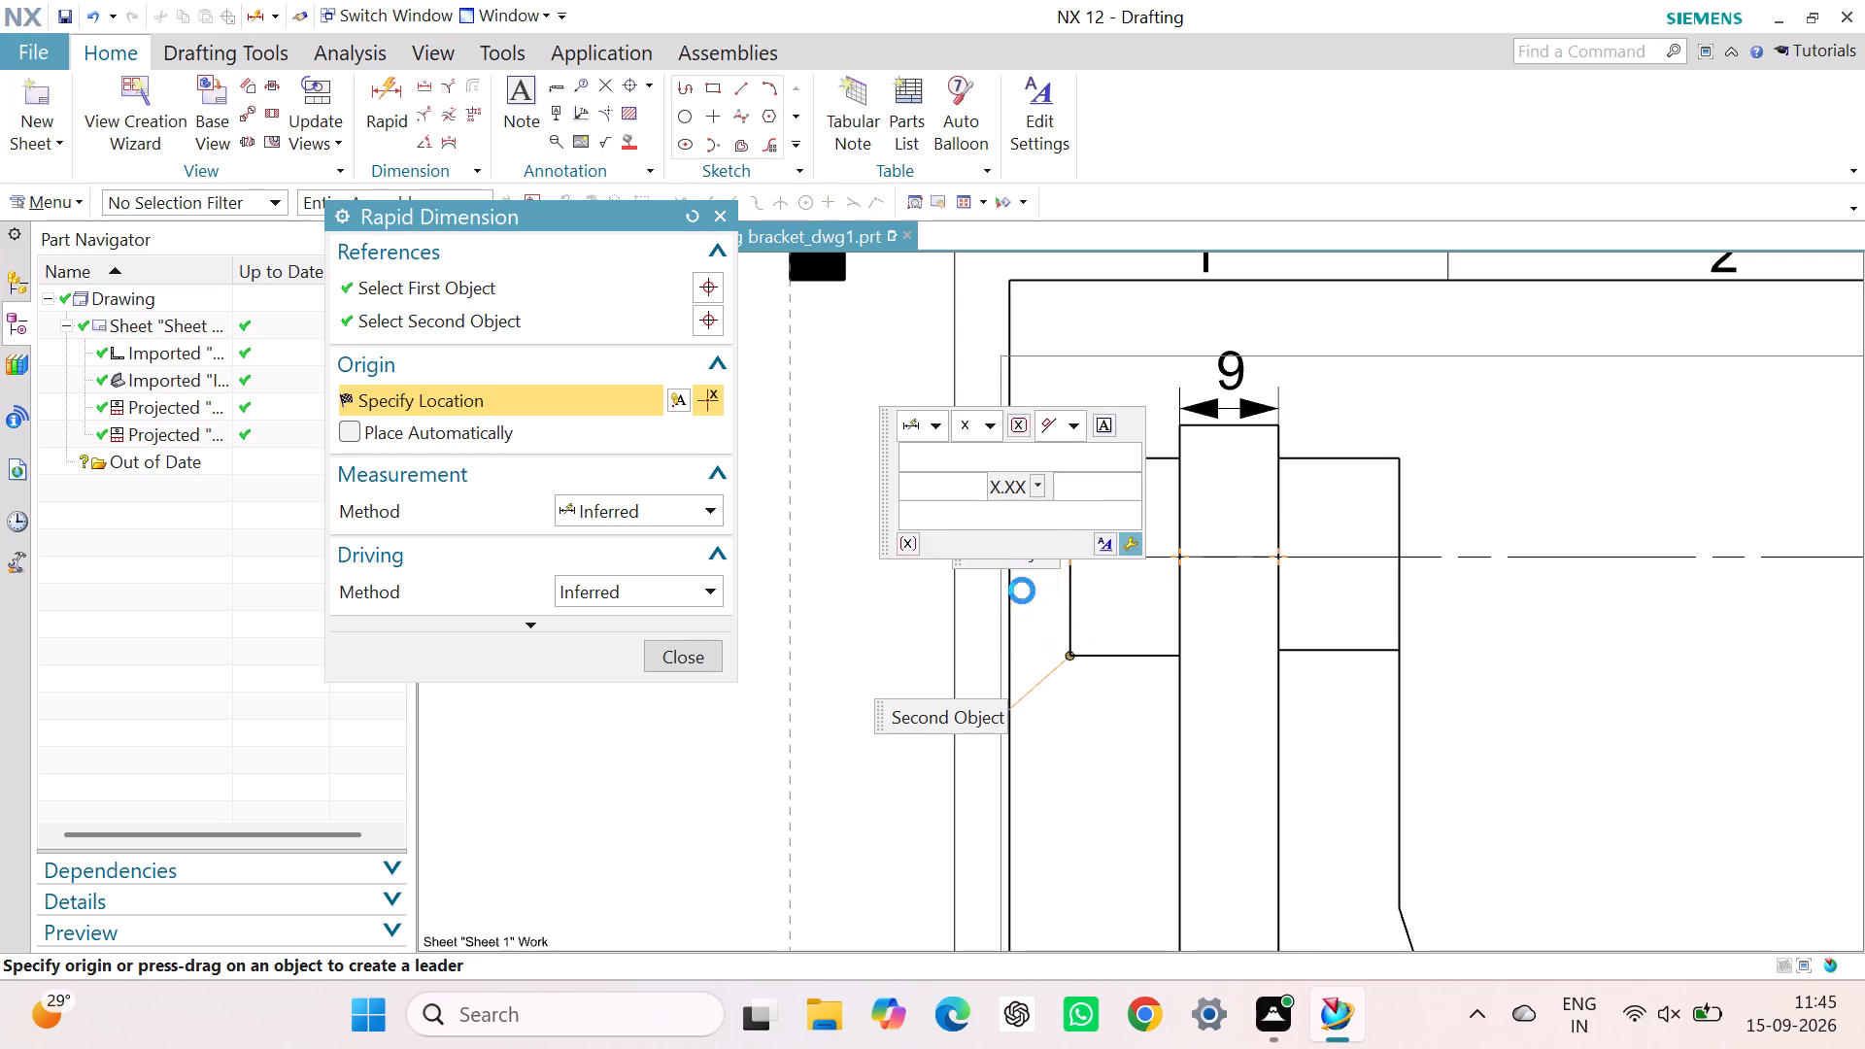
left_click(1074, 459)
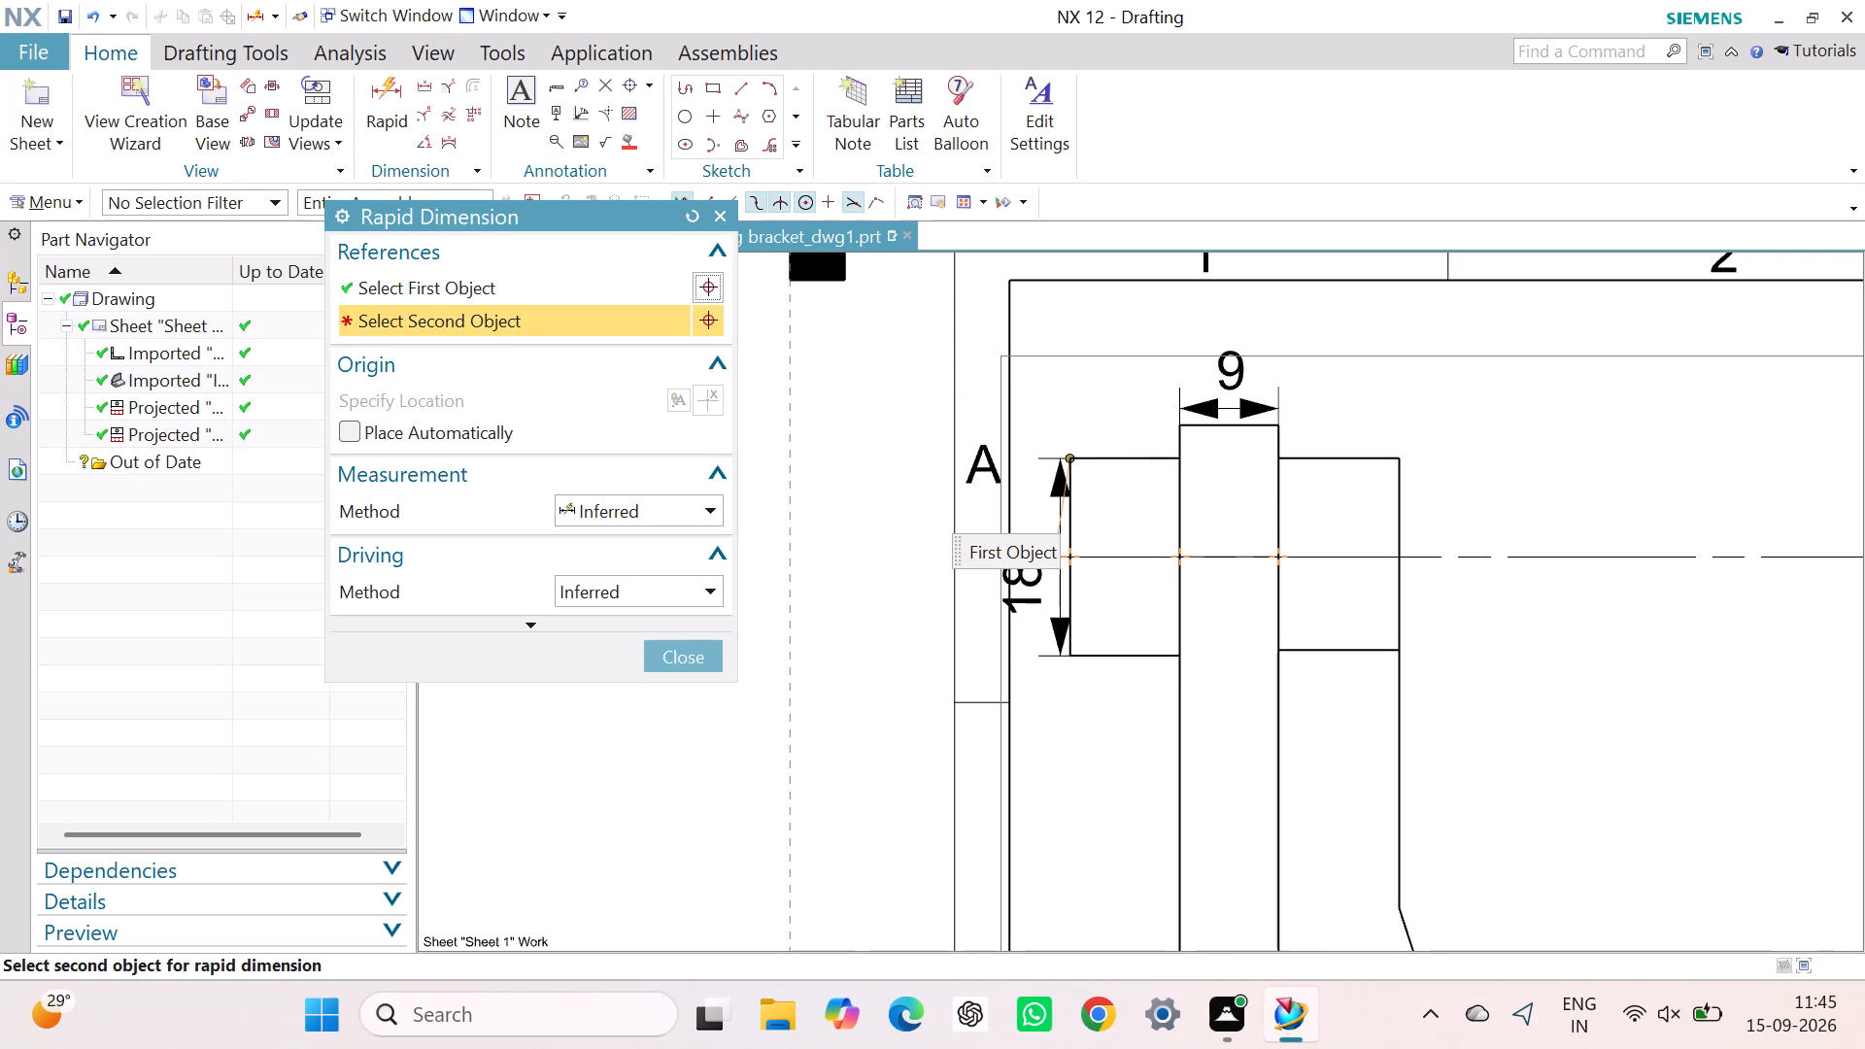
left_click(1179, 456)
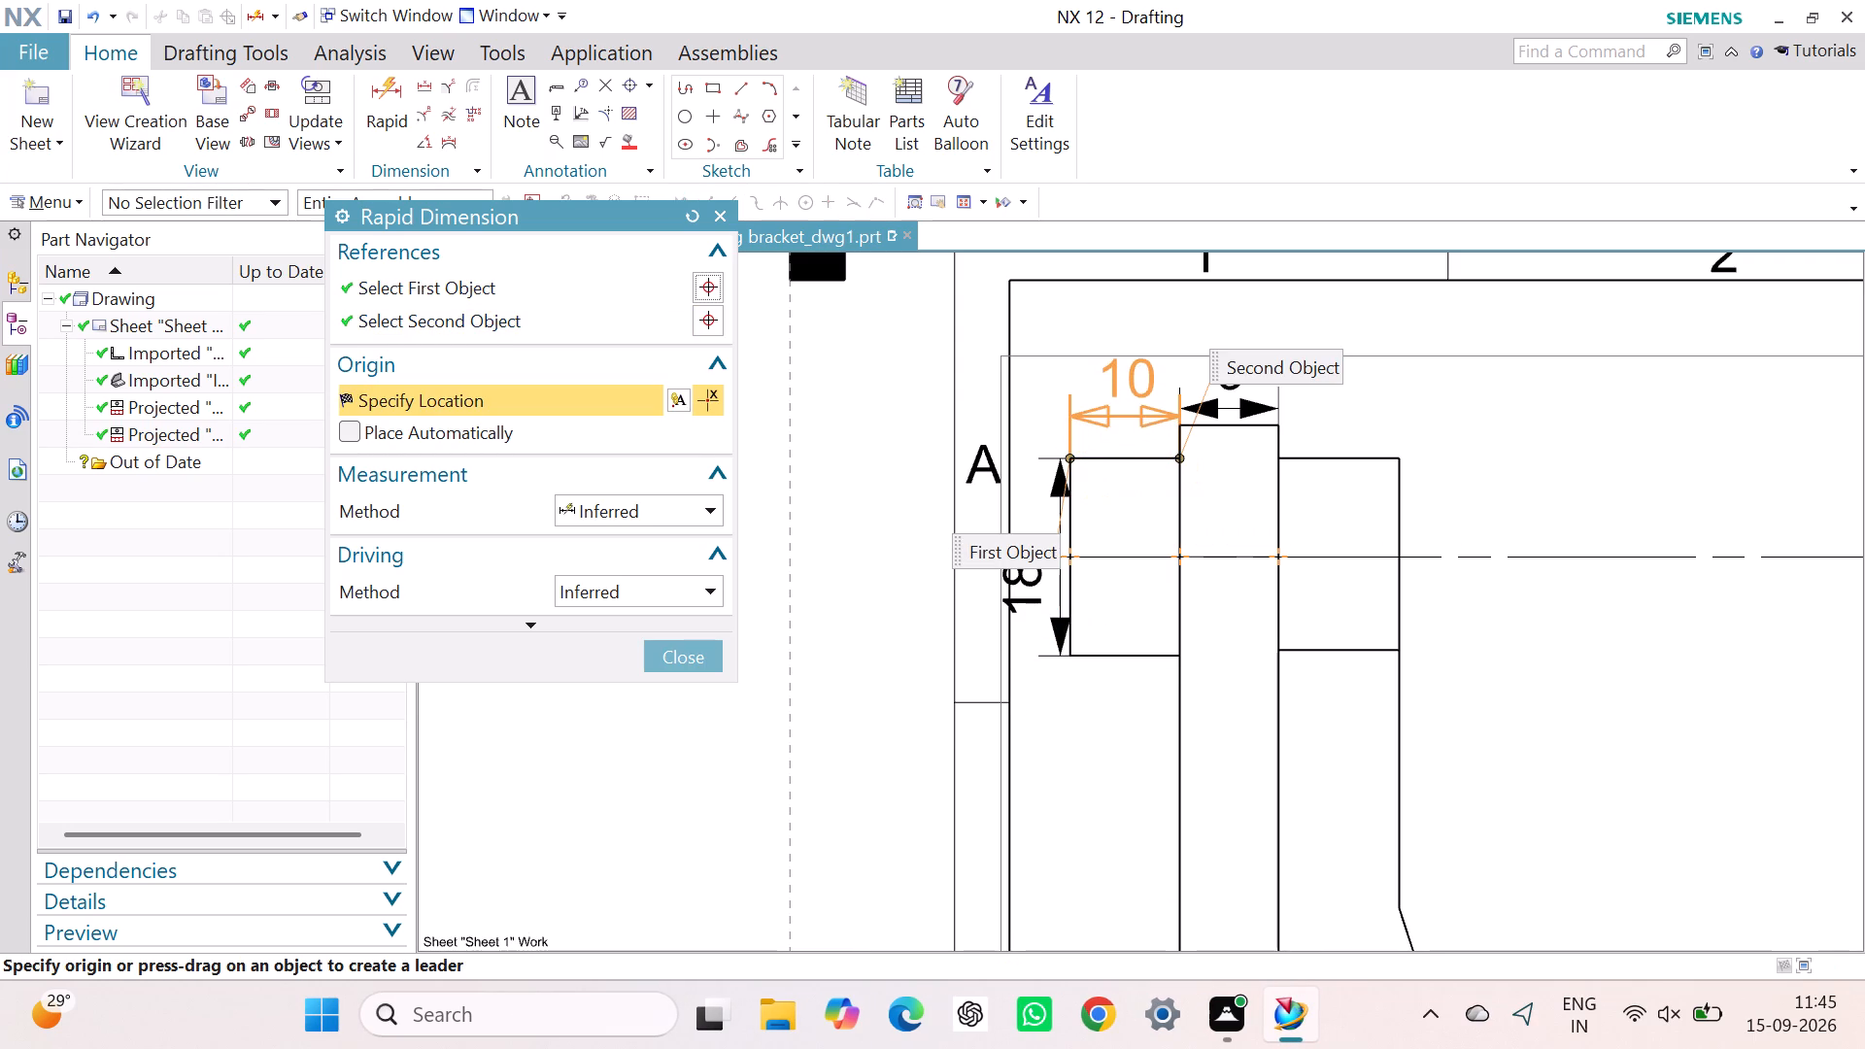
left_click(1124, 378)
Dimension the width of the section on the inner side of the left arm plate, placing it above the main view.
left_click(1279, 459)
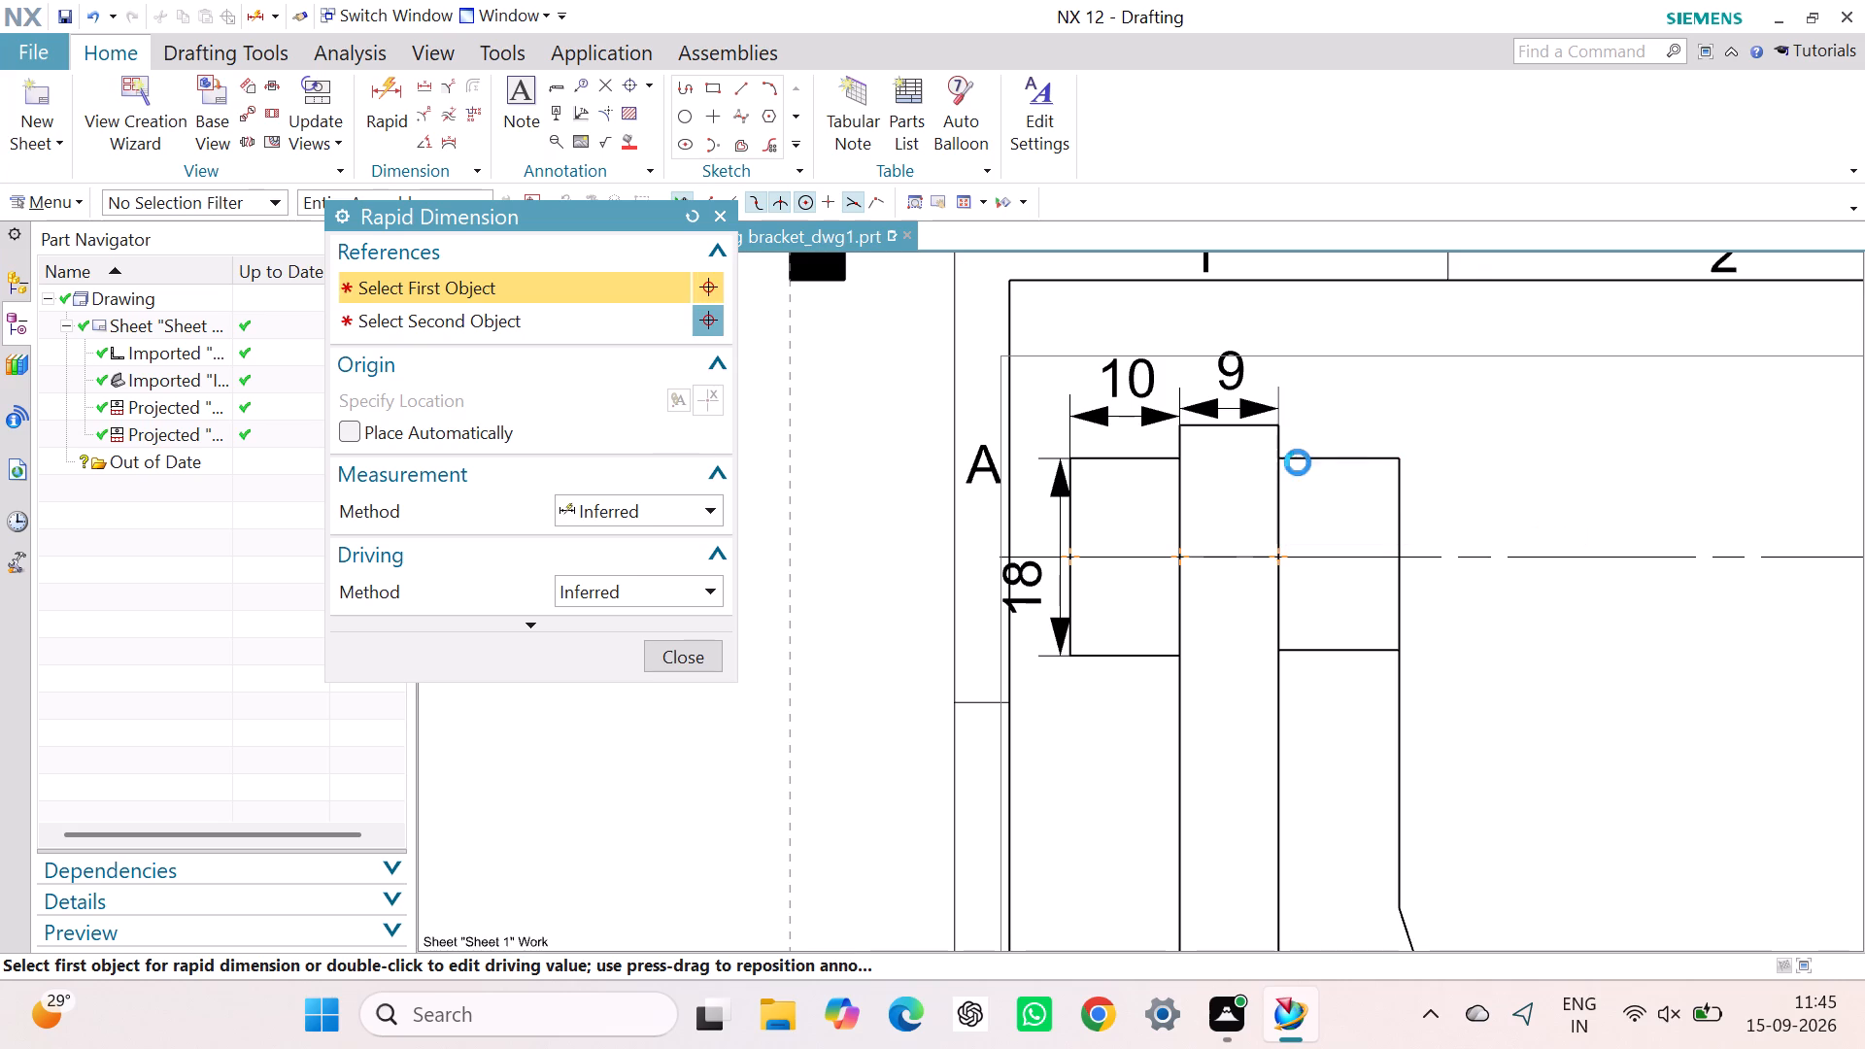
left_click(1398, 457)
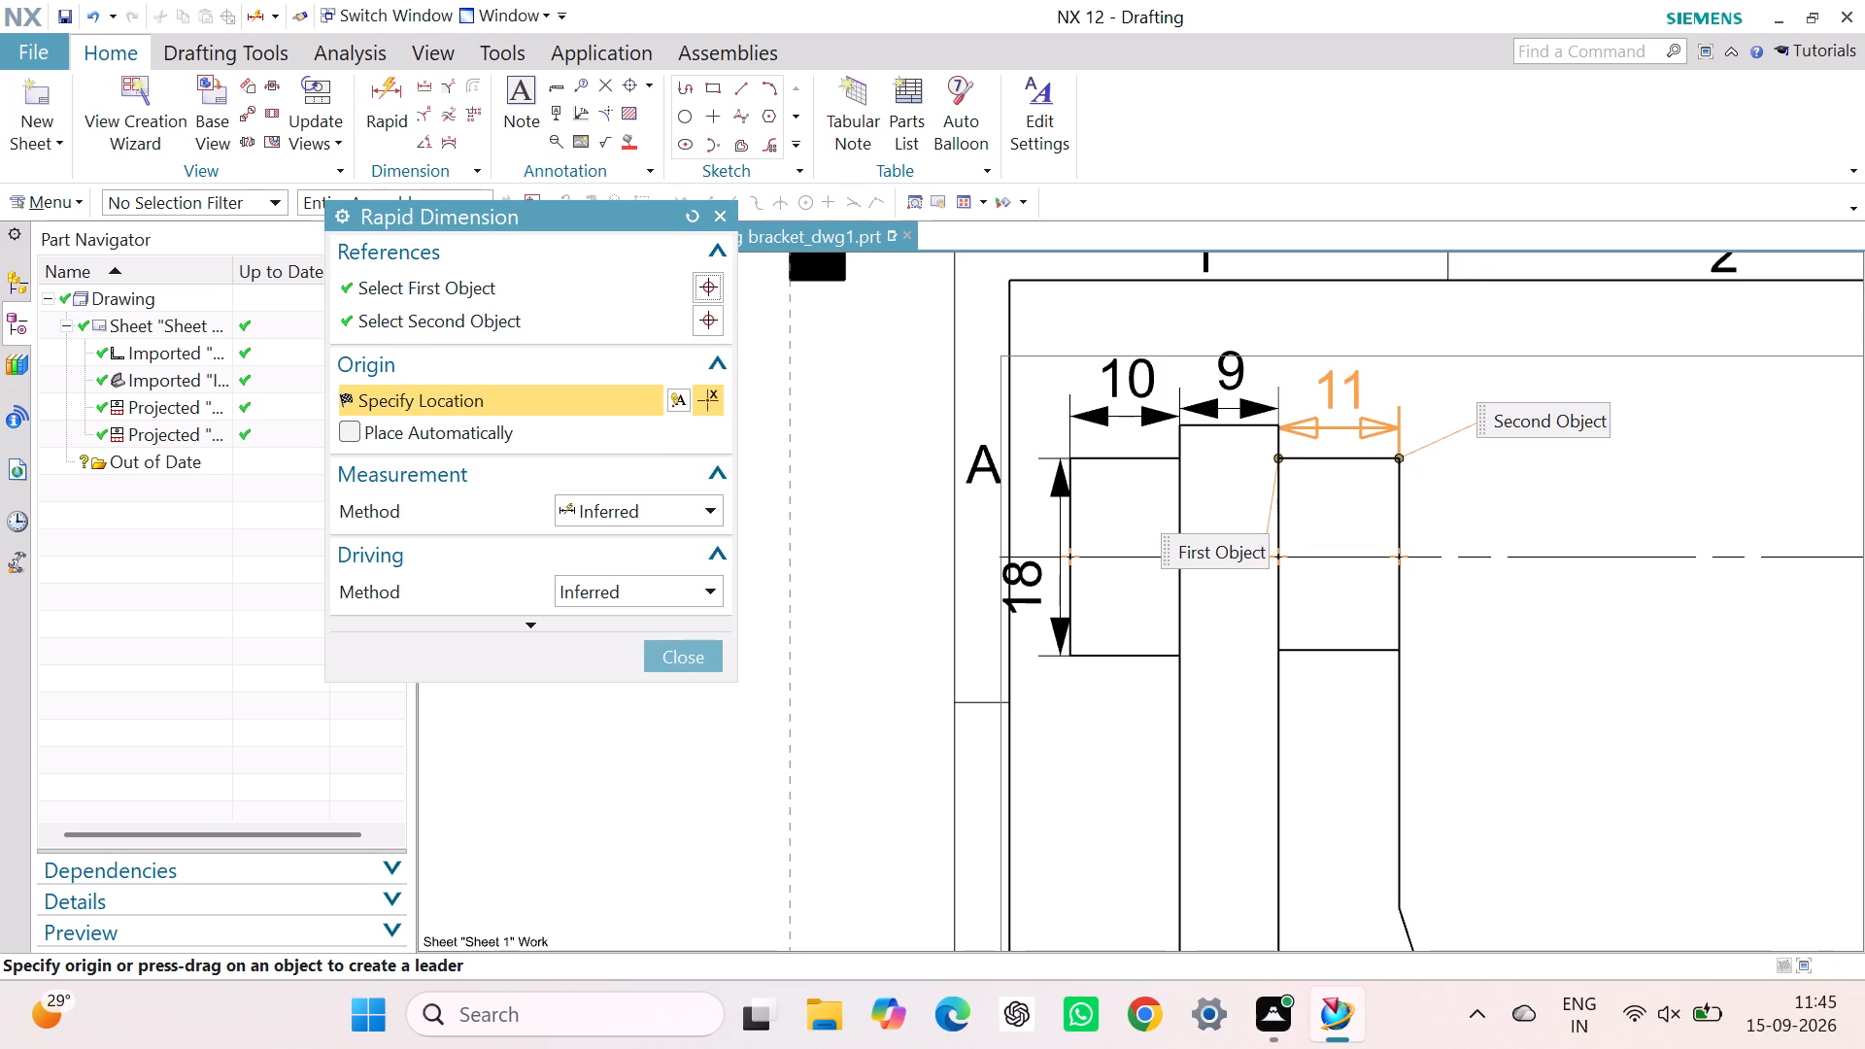
left_click(1338, 373)
scroll(1480, 578, "down", 2)
scroll(1480, 578, "up", 4)
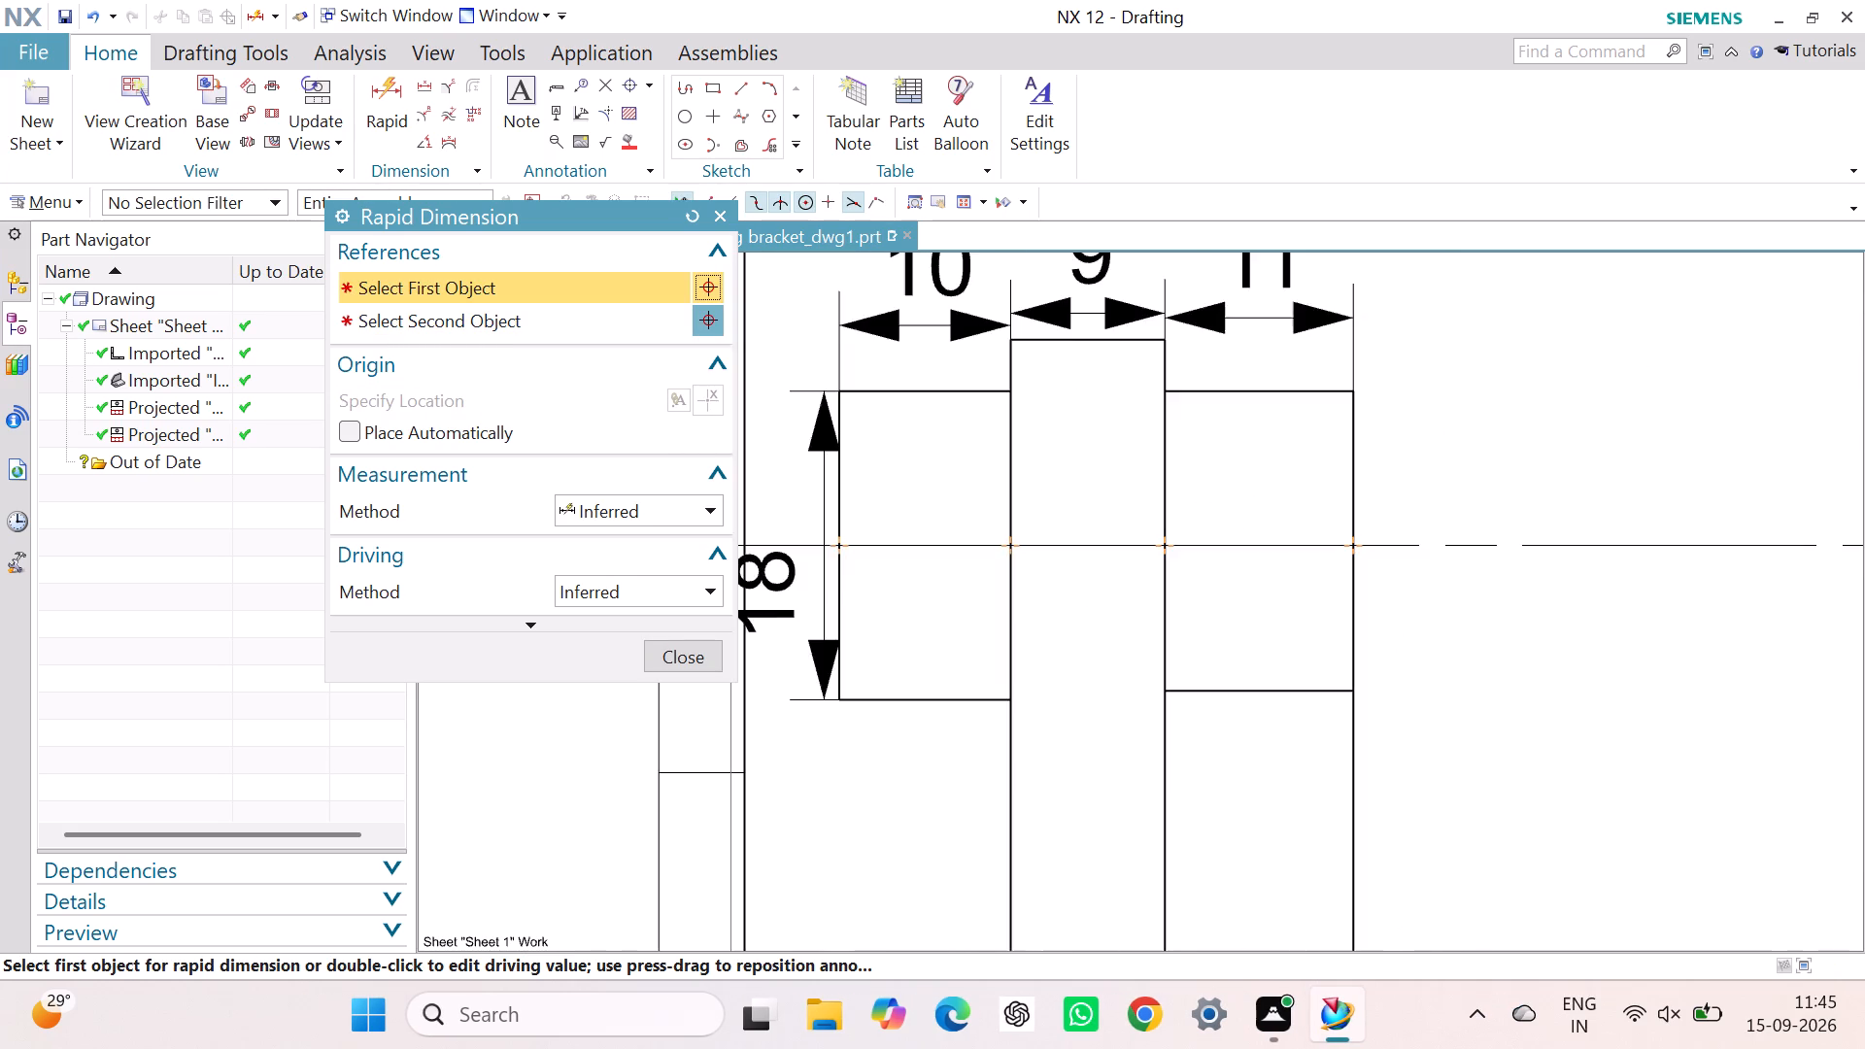
scroll(1480, 578, "down", 13)
scroll(1628, 638, "up", 7)
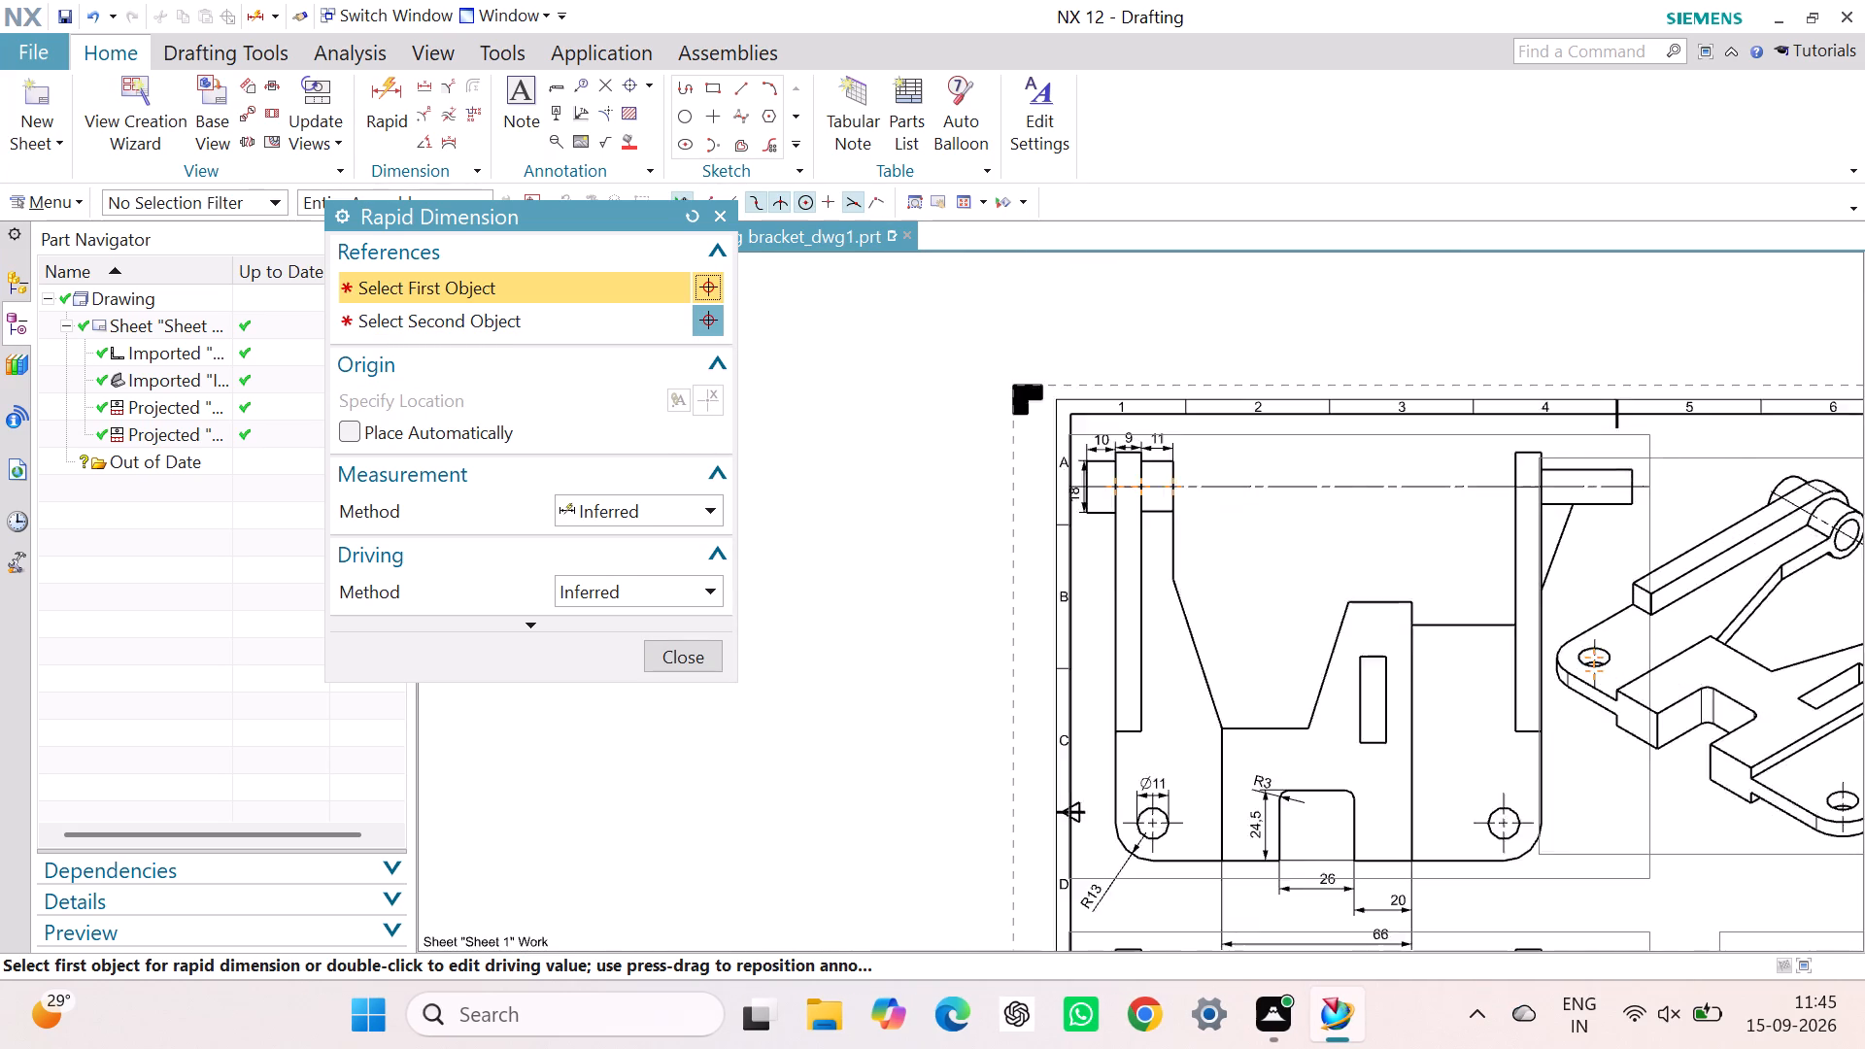
Dimension the right pin's projecting length and the thickness of the right arm plate, placing both above the main view.
scroll(1619, 497, "down", 1)
scroll(1612, 467, "up", 8)
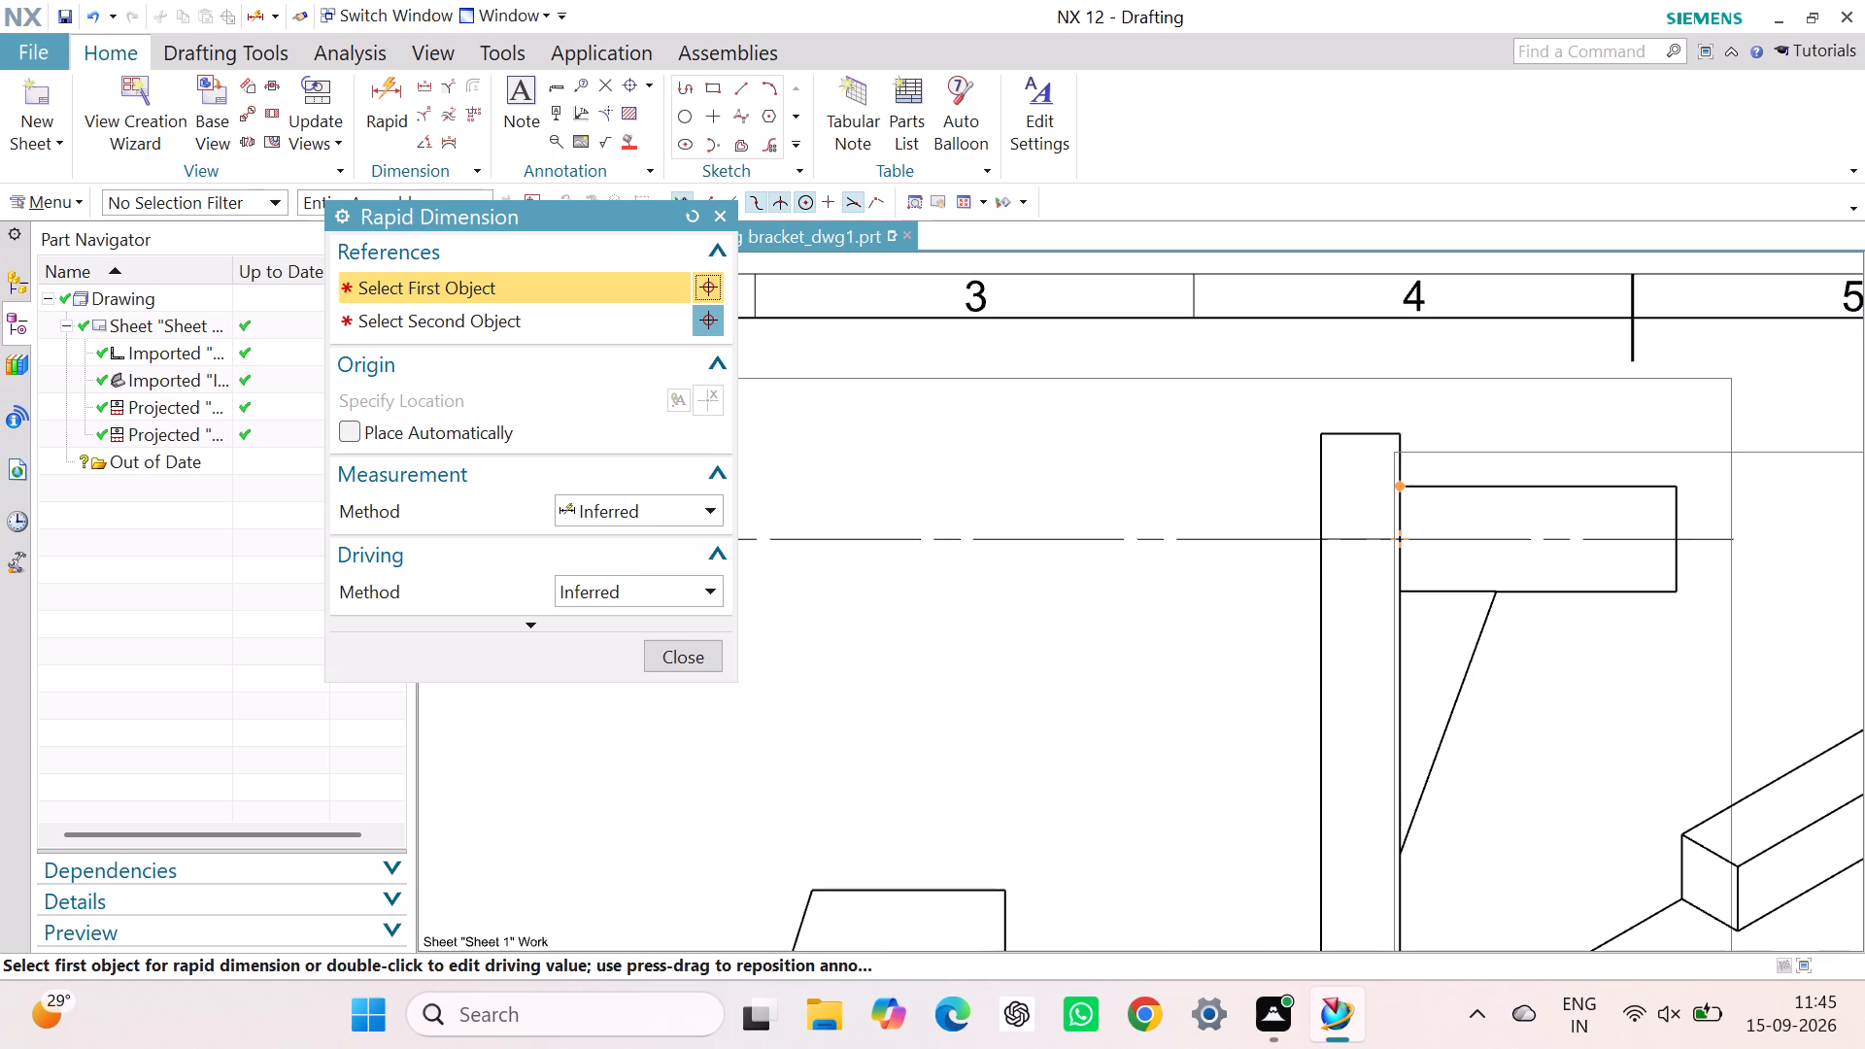
left_click(1398, 483)
left_click_drag(1679, 489, 1673, 480)
left_click(1563, 397)
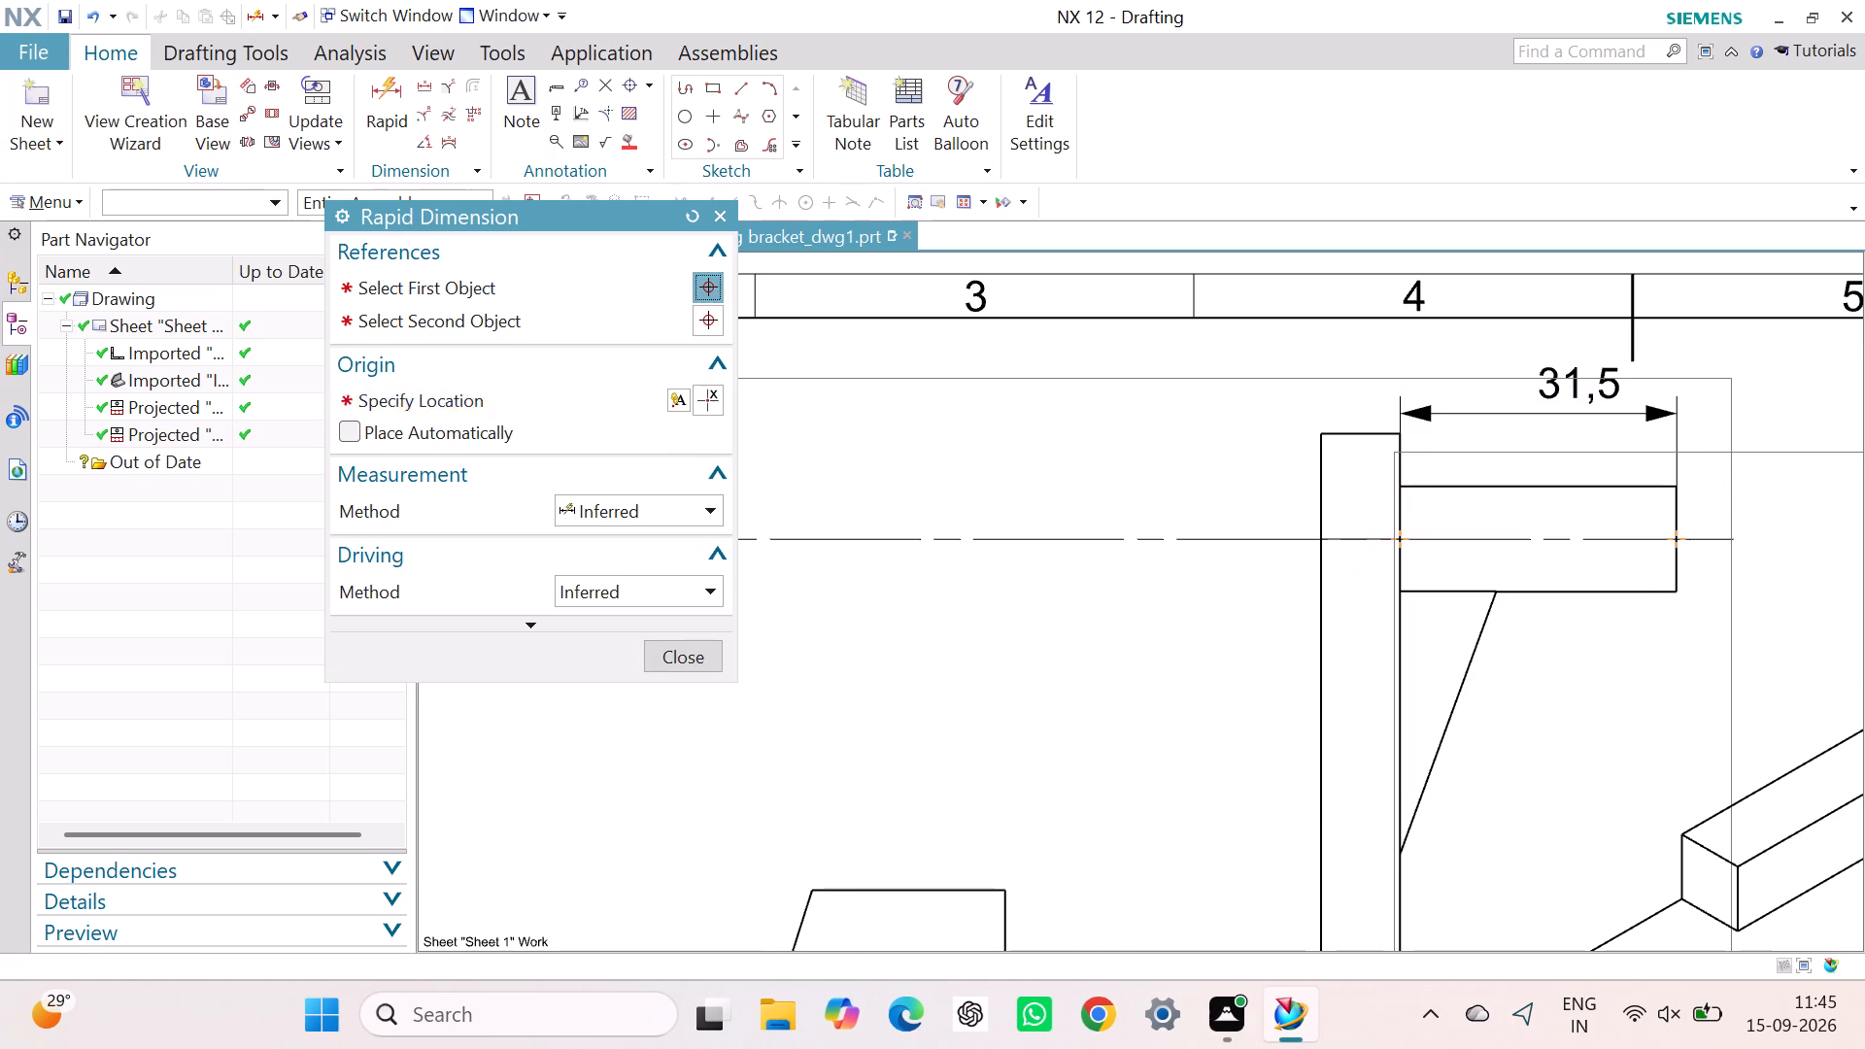
left_click(1325, 436)
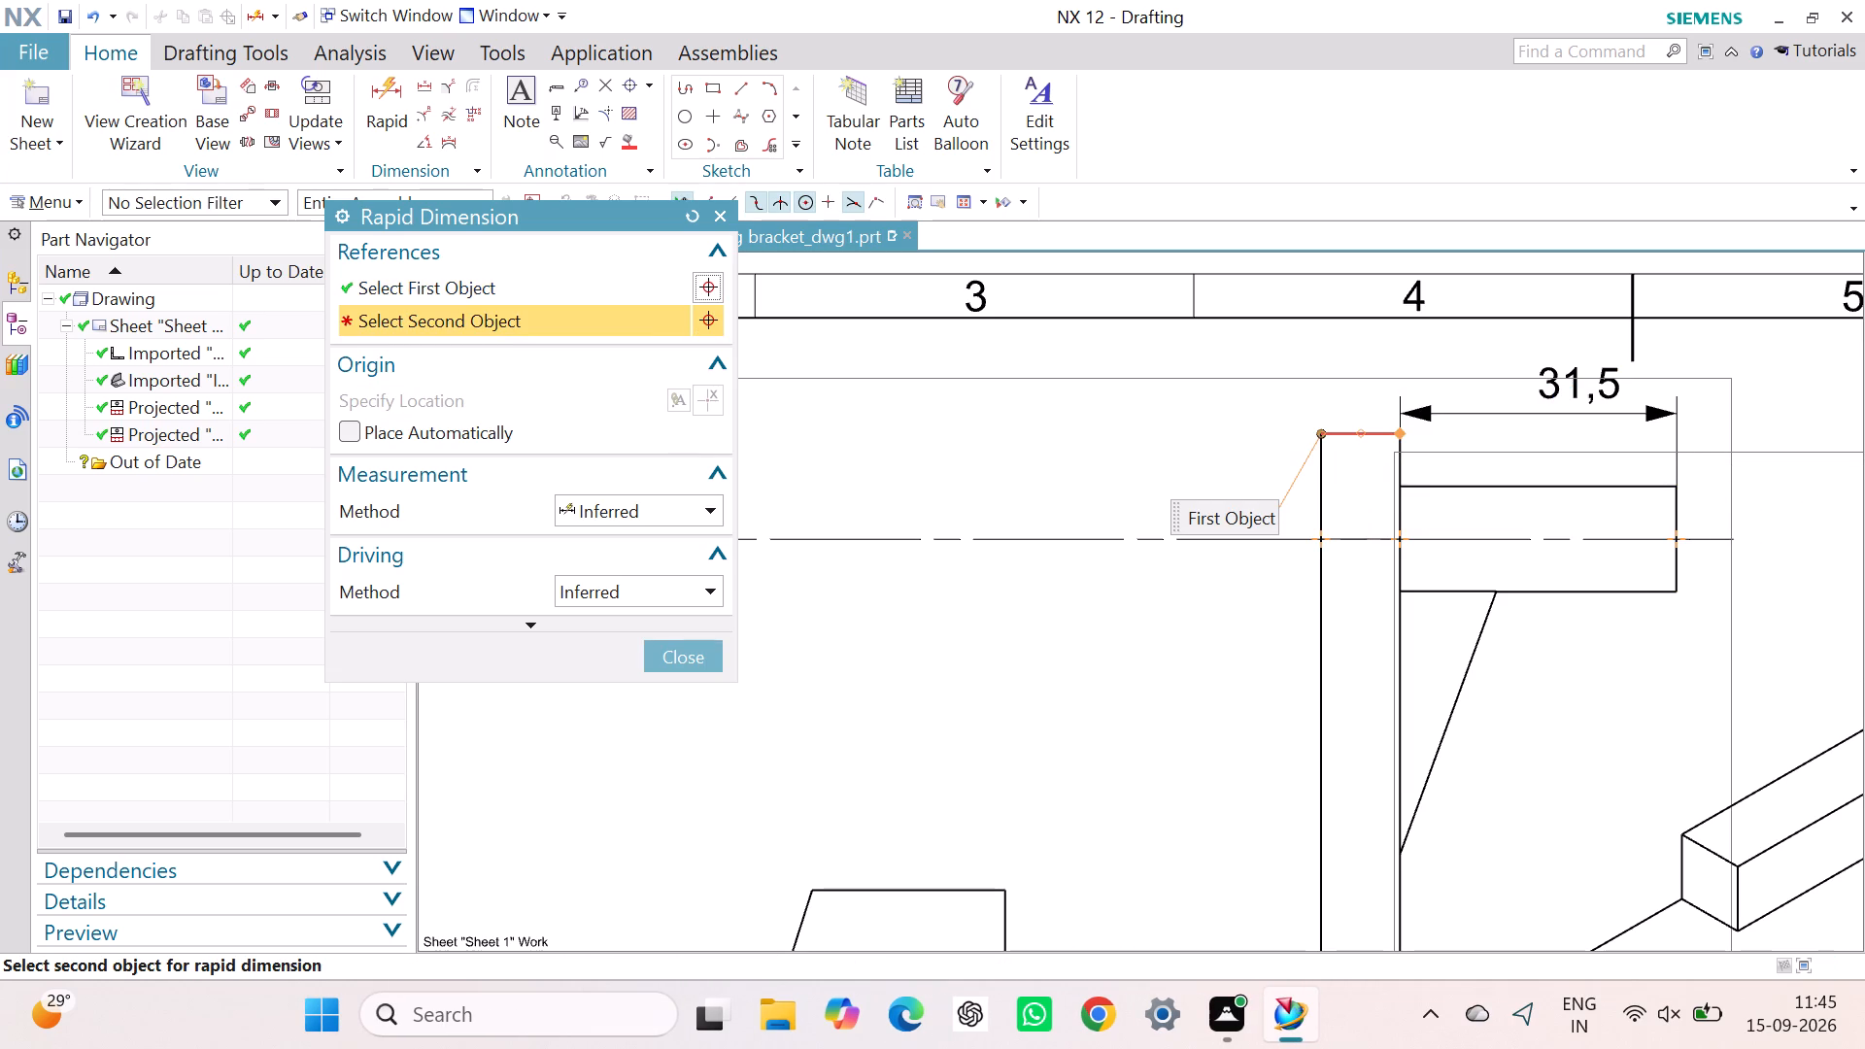
left_click(1396, 436)
left_click(1353, 380)
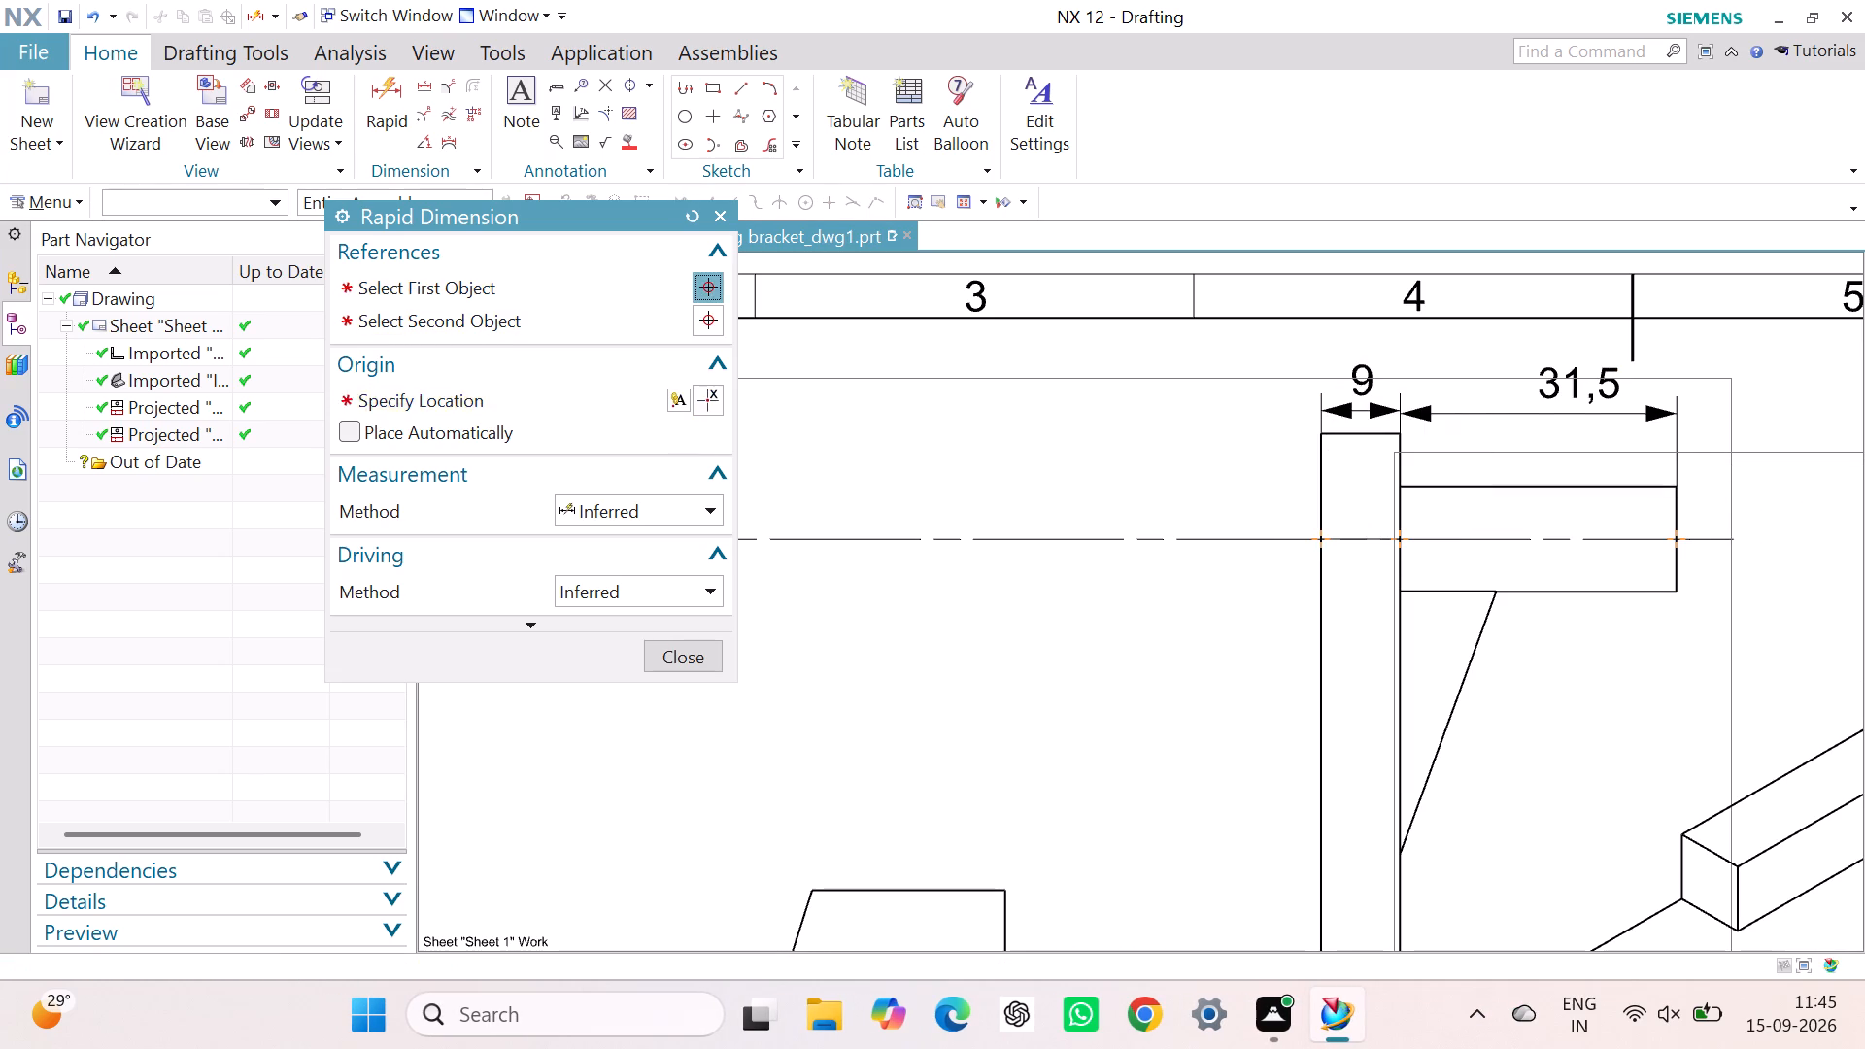
Dimension the triangular gusset under the right pin: its width, with the text outside the extension line, and its height along the arm plate.
left_click(1401, 592)
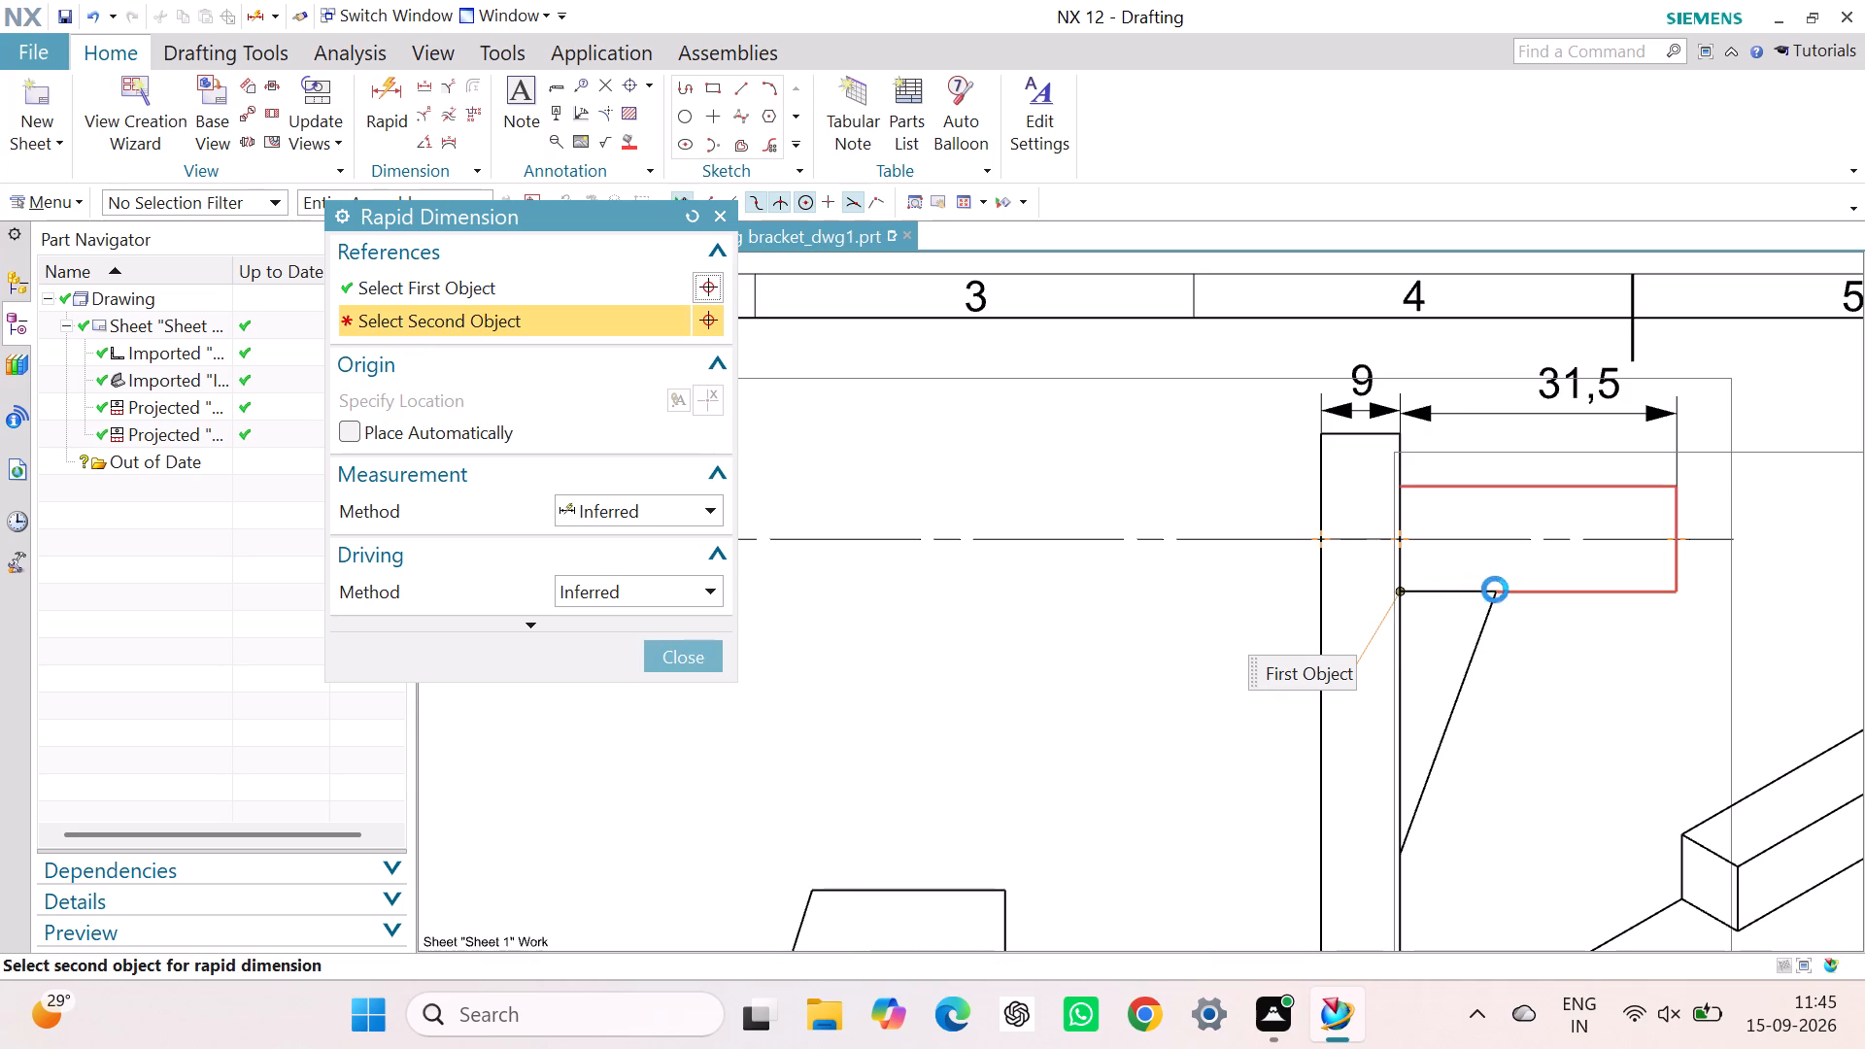
left_click(1494, 590)
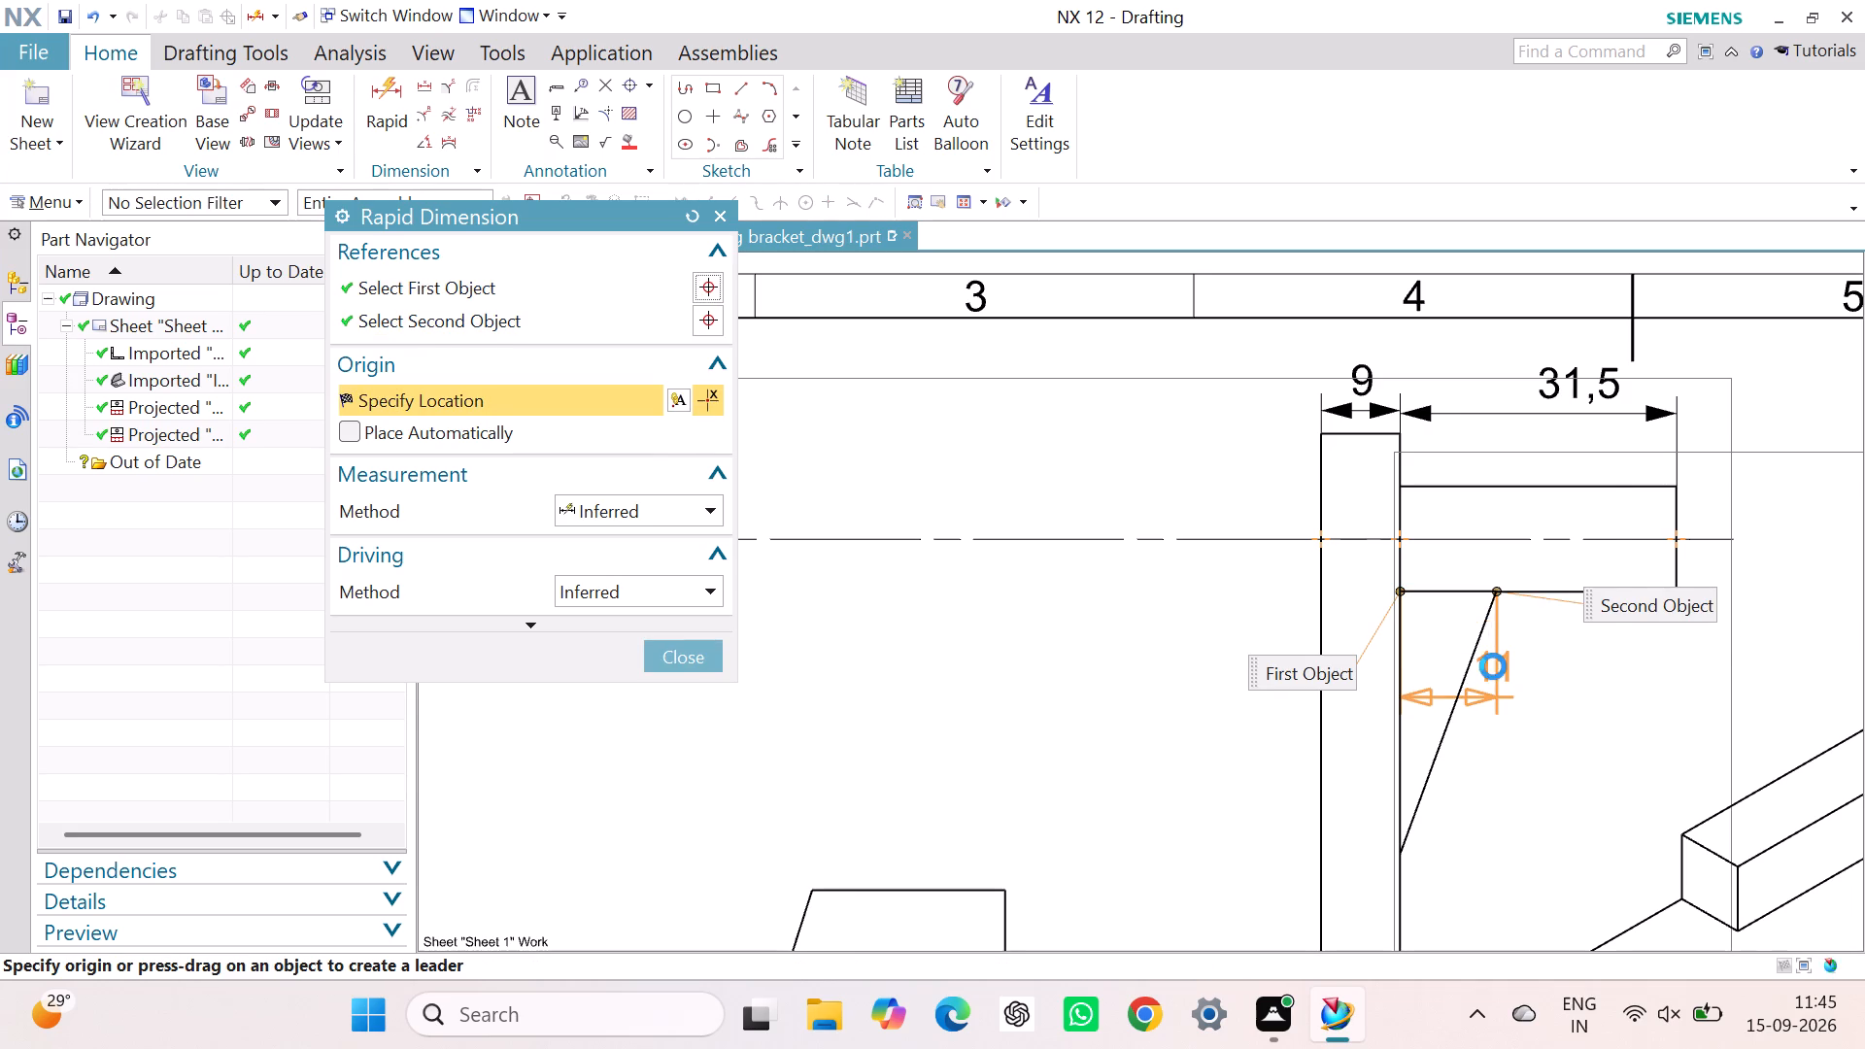
left_click(1547, 672)
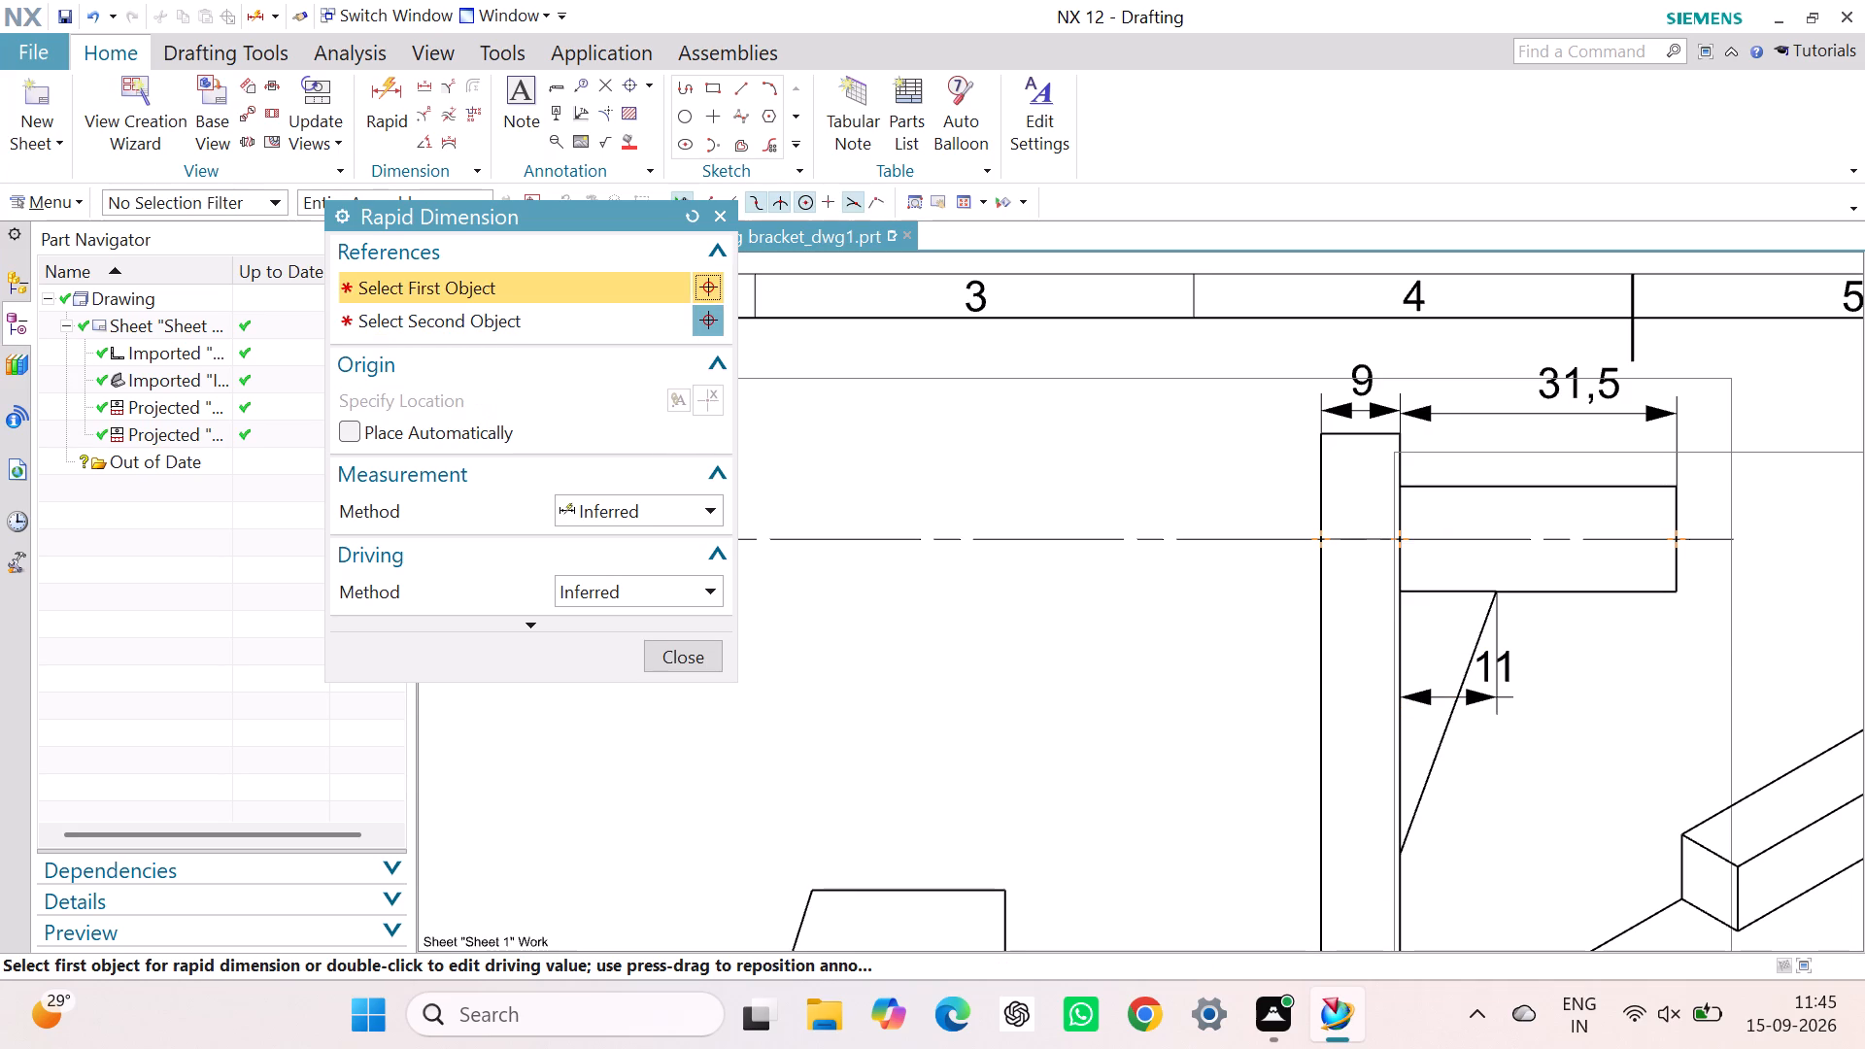
left_click_drag(1507, 675, 1528, 670)
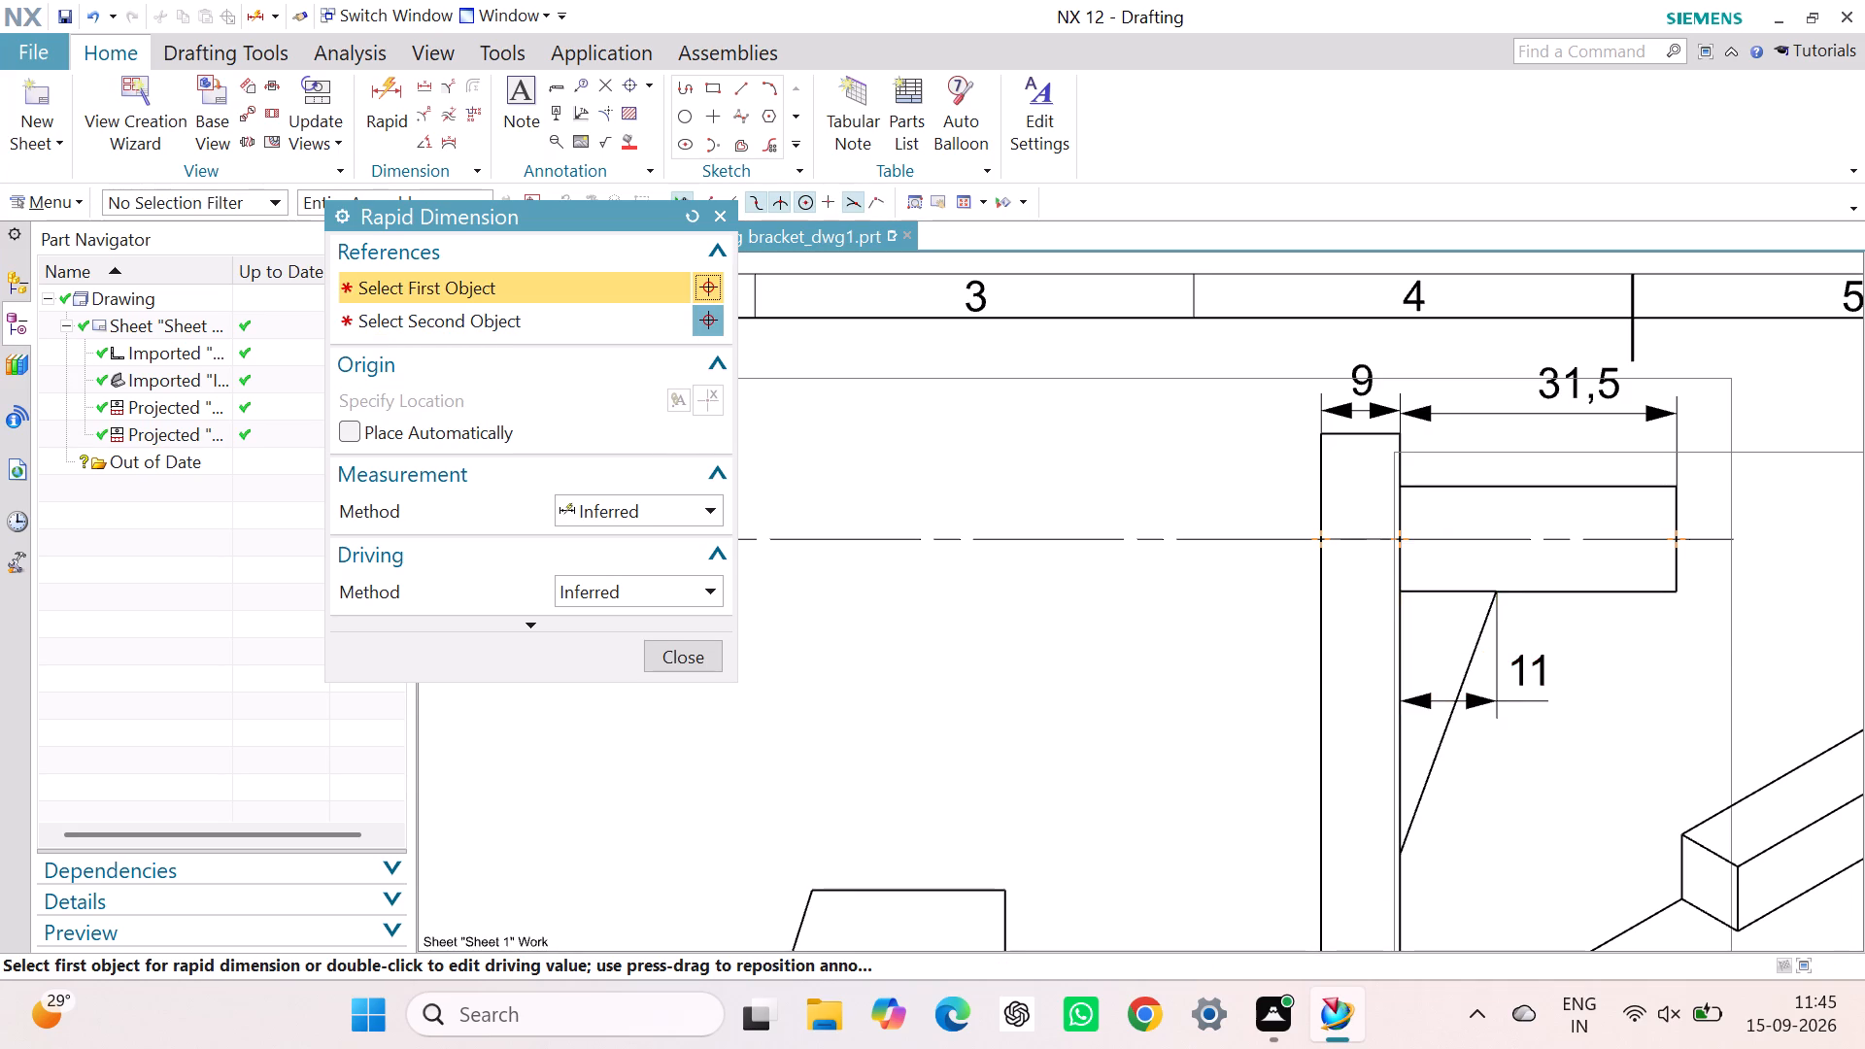
scroll(1473, 726, "up", 2)
scroll(1473, 726, "down", 3)
left_click(1412, 619)
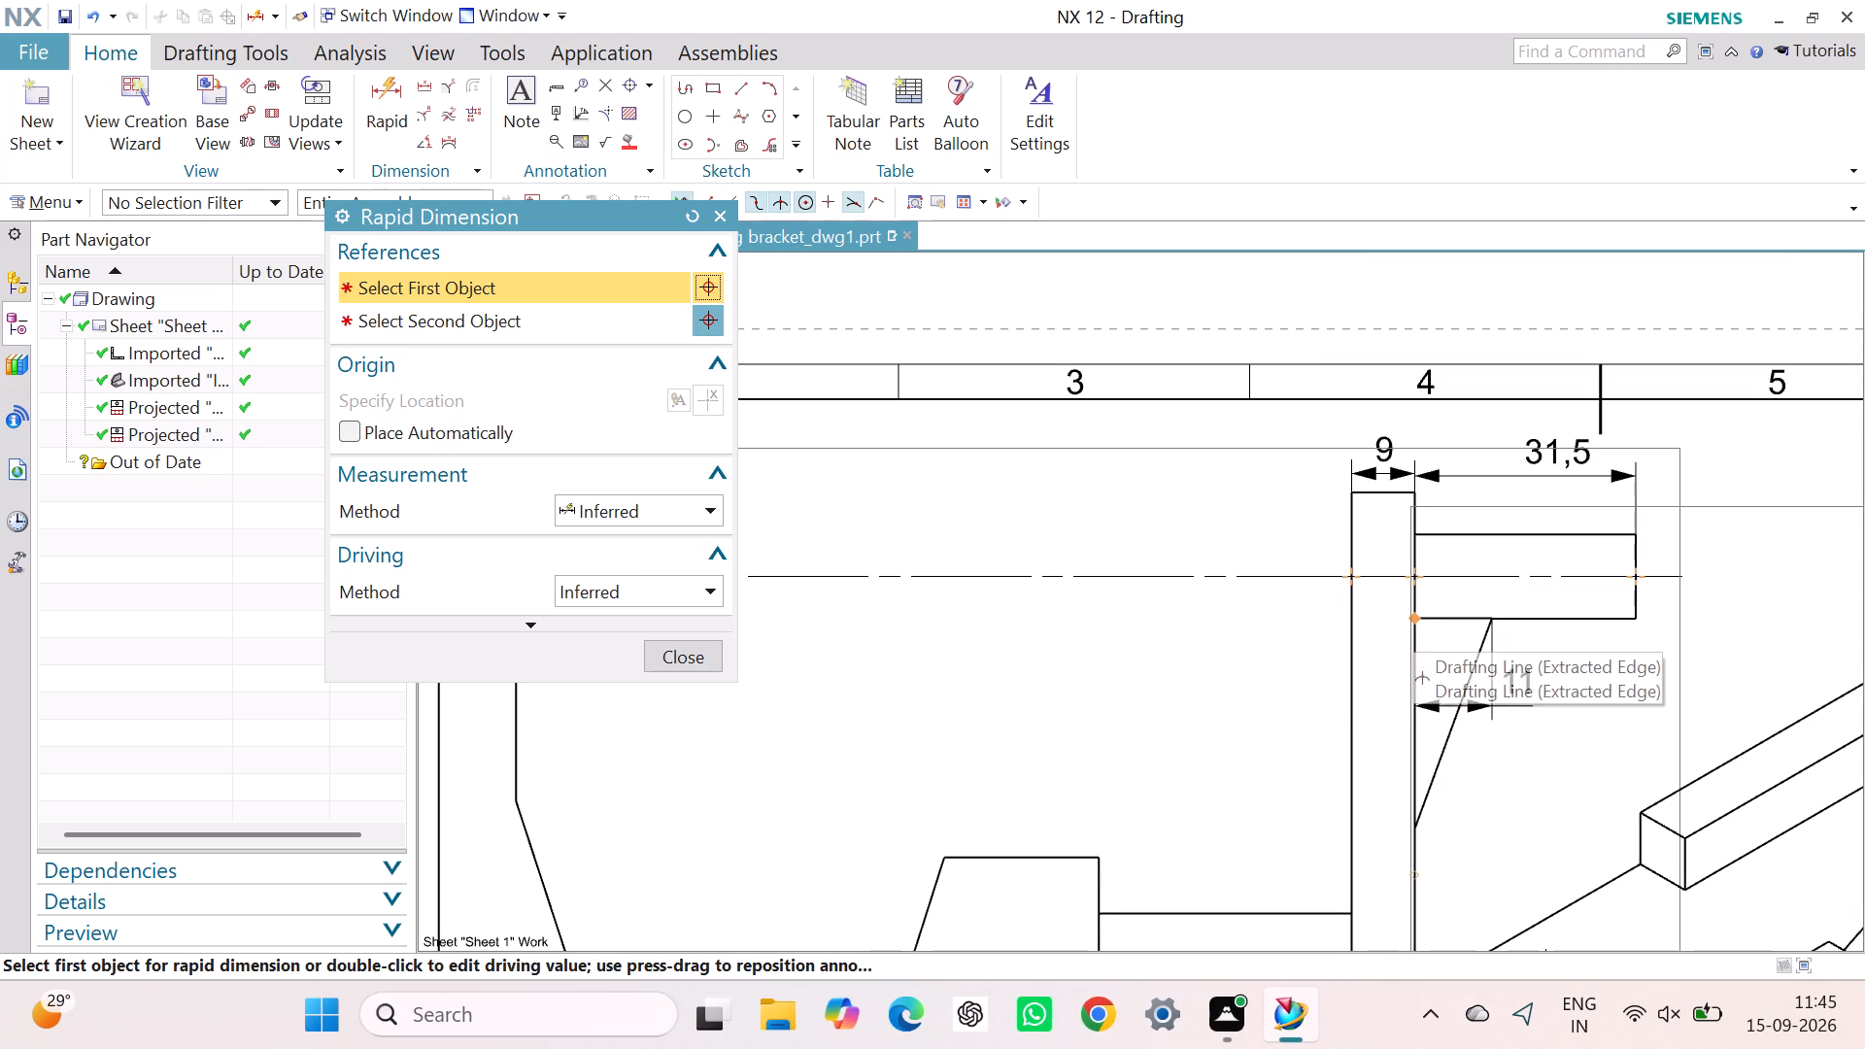
left_click(1413, 819)
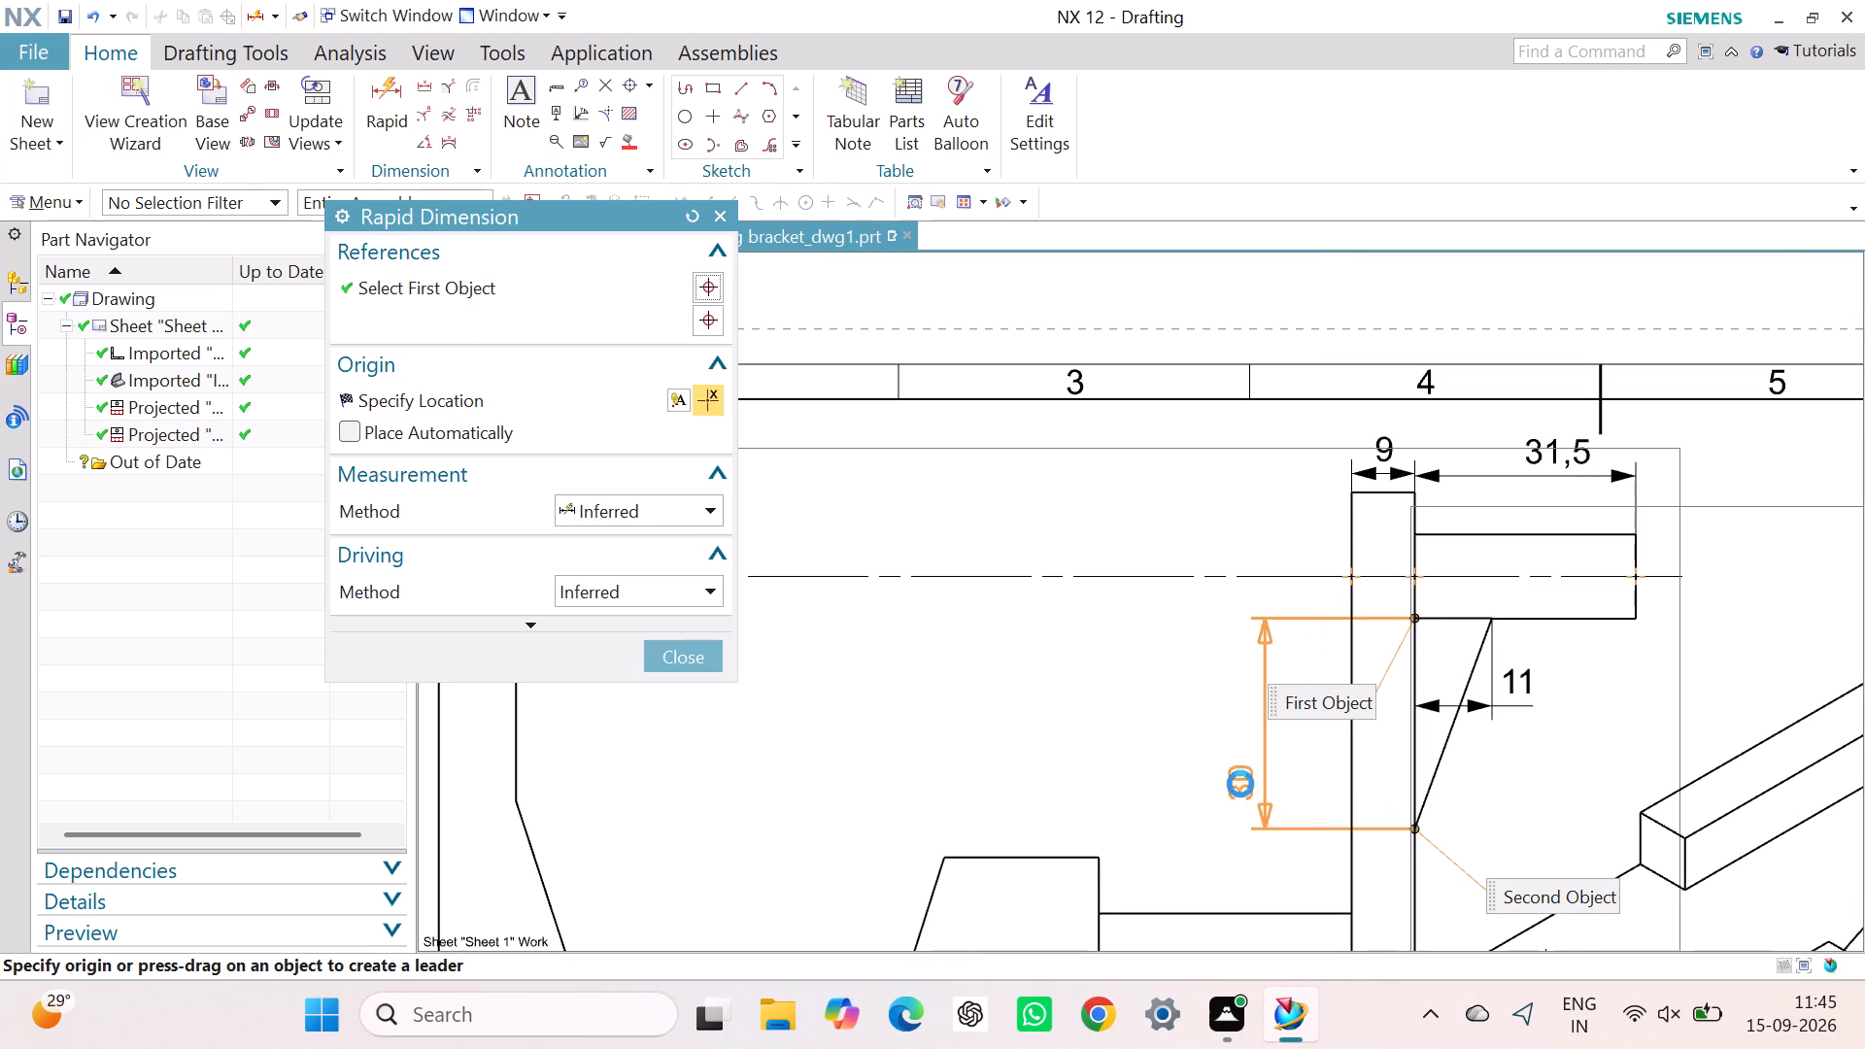
left_click(1256, 773)
Dimension the width of the raised centre section's top edge, placing it above that edge in the main view.
scroll(1208, 867, "up", 2)
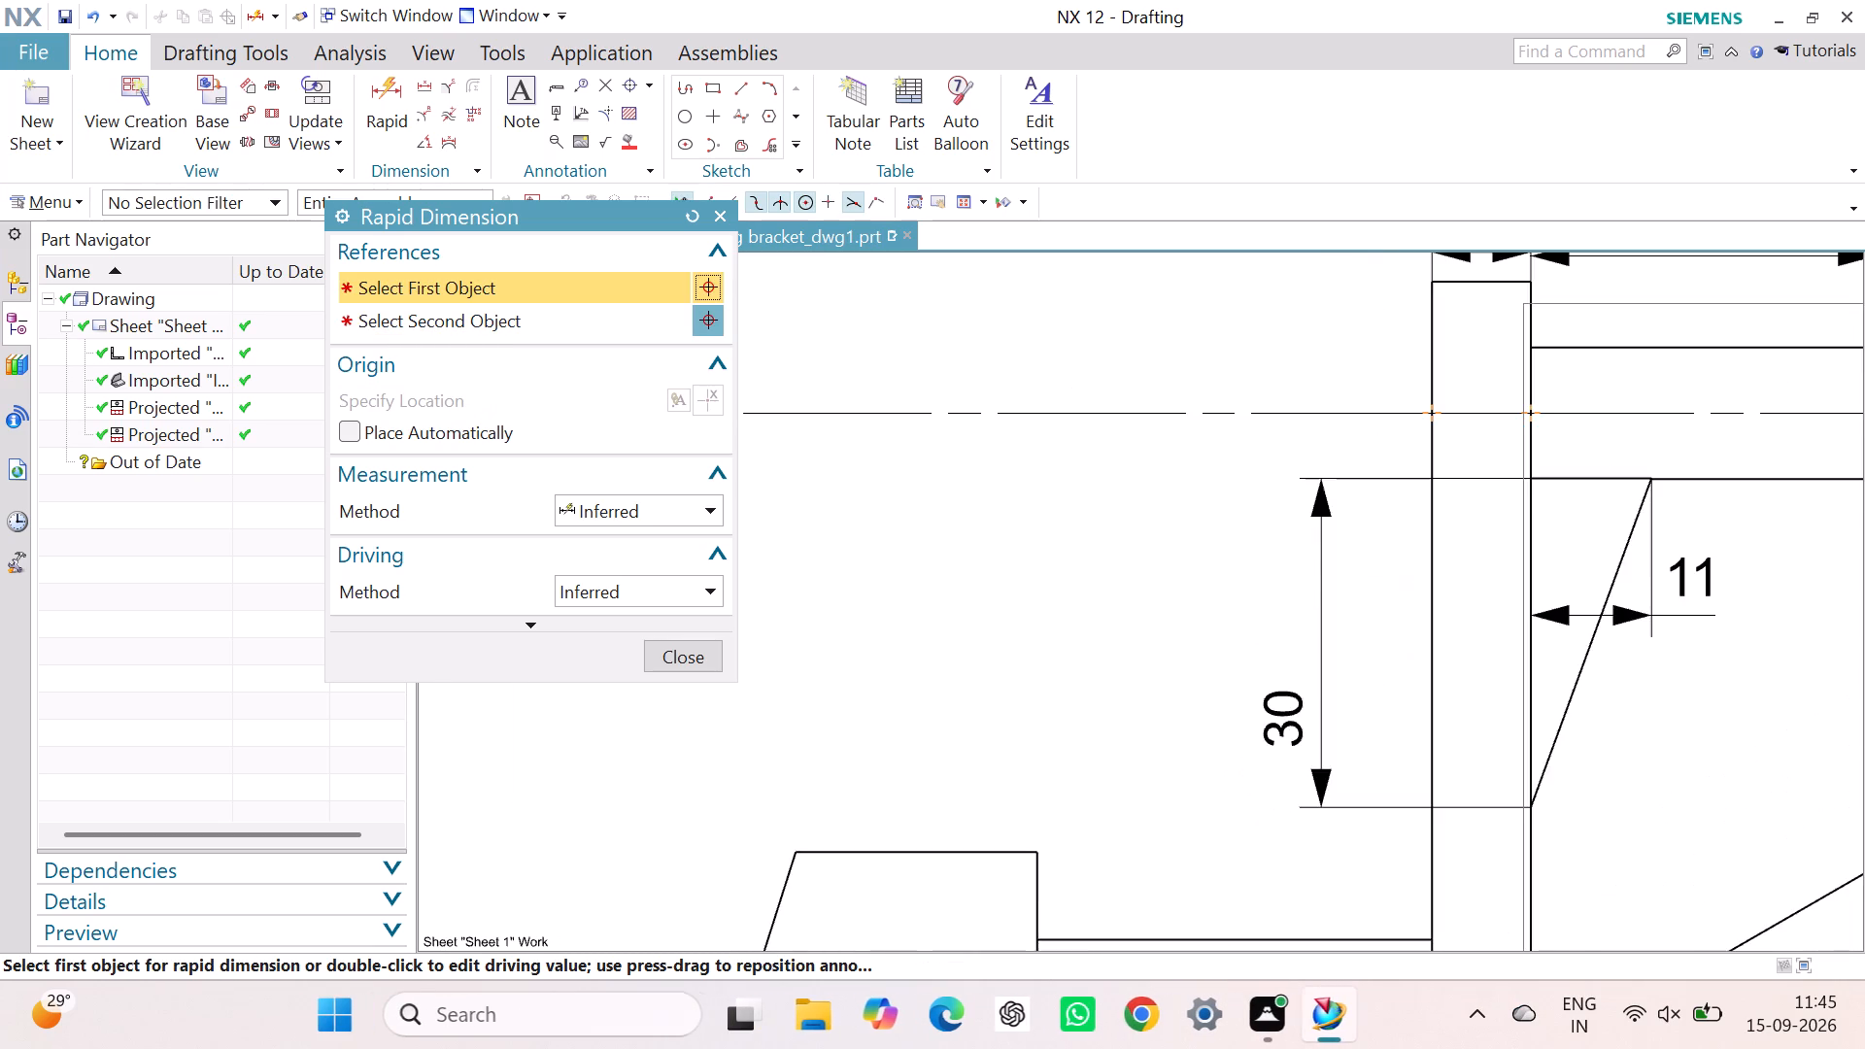
scroll(1196, 865, "up", 2)
scroll(1193, 858, "down", 13)
scroll(1083, 885, "down", 7)
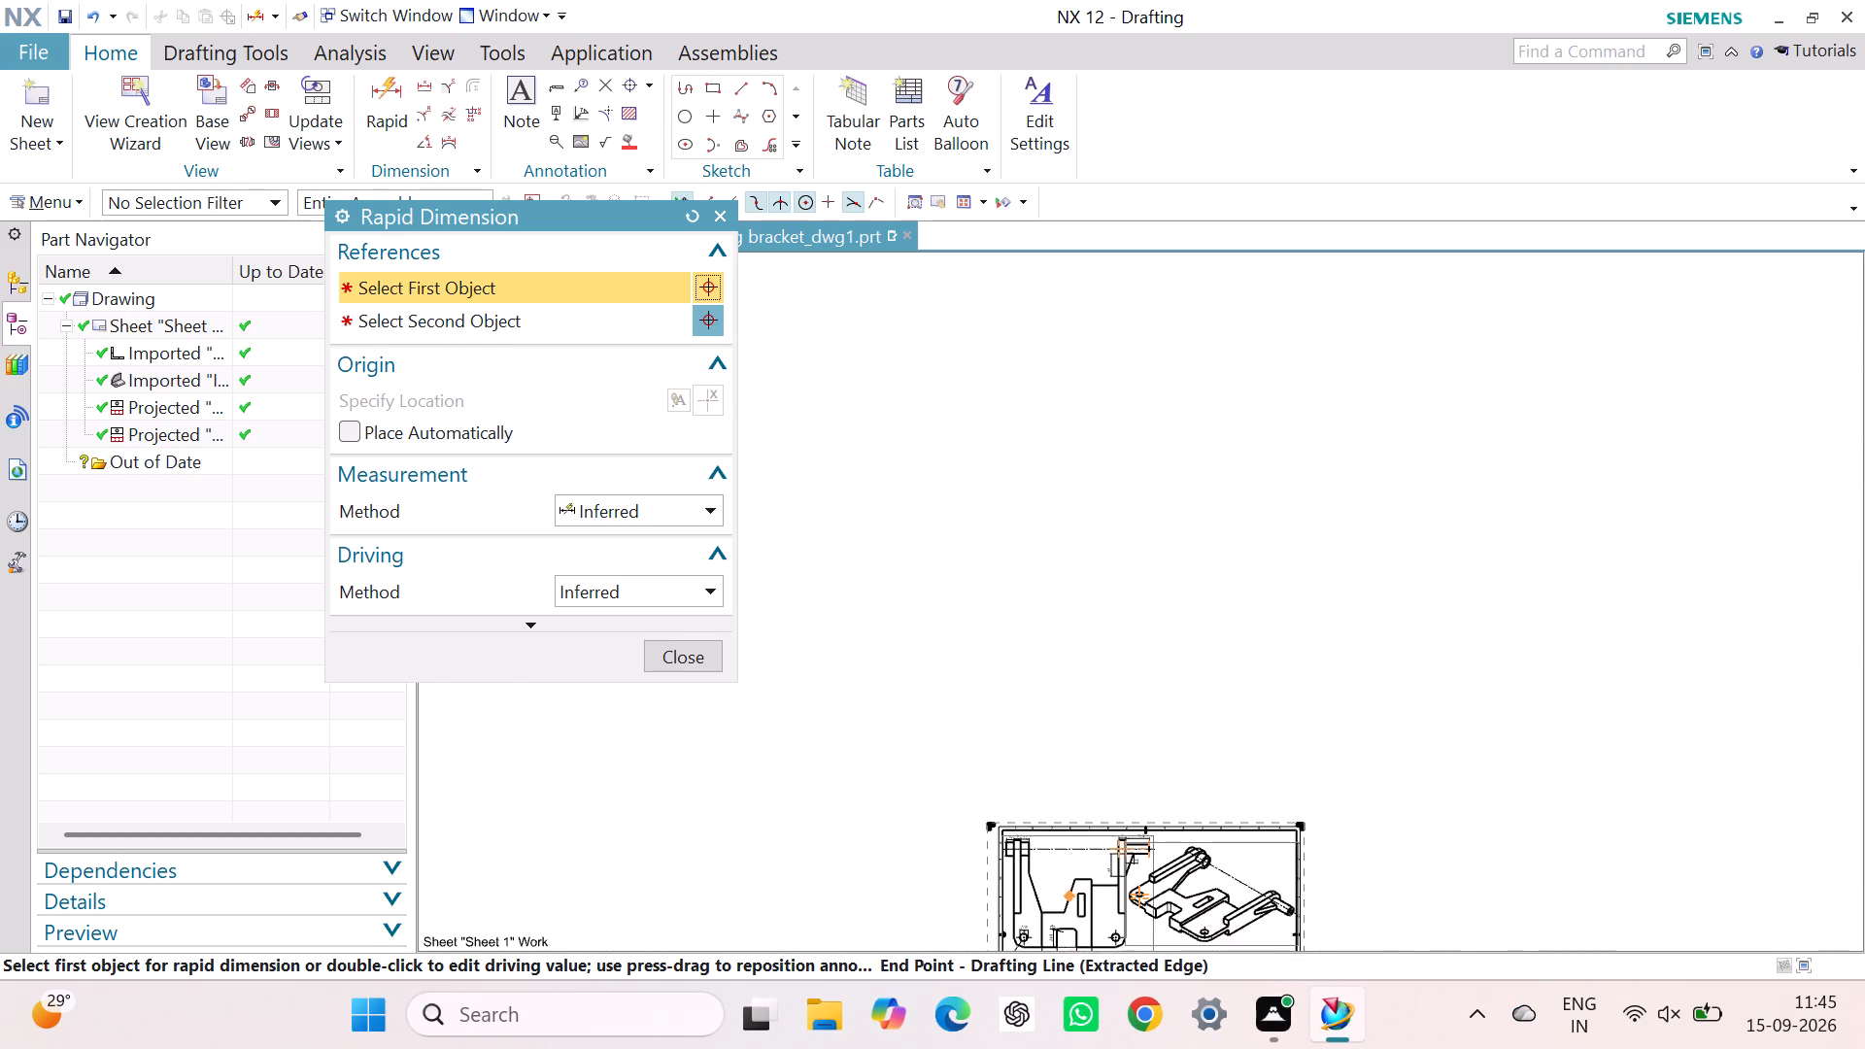
scroll(1064, 898, "down", 1)
scroll(1064, 898, "up", 7)
middle_click_drag(1064, 898, 1076, 627)
right_click_drag(1064, 898, 1076, 636)
scroll(1076, 624, "up", 5)
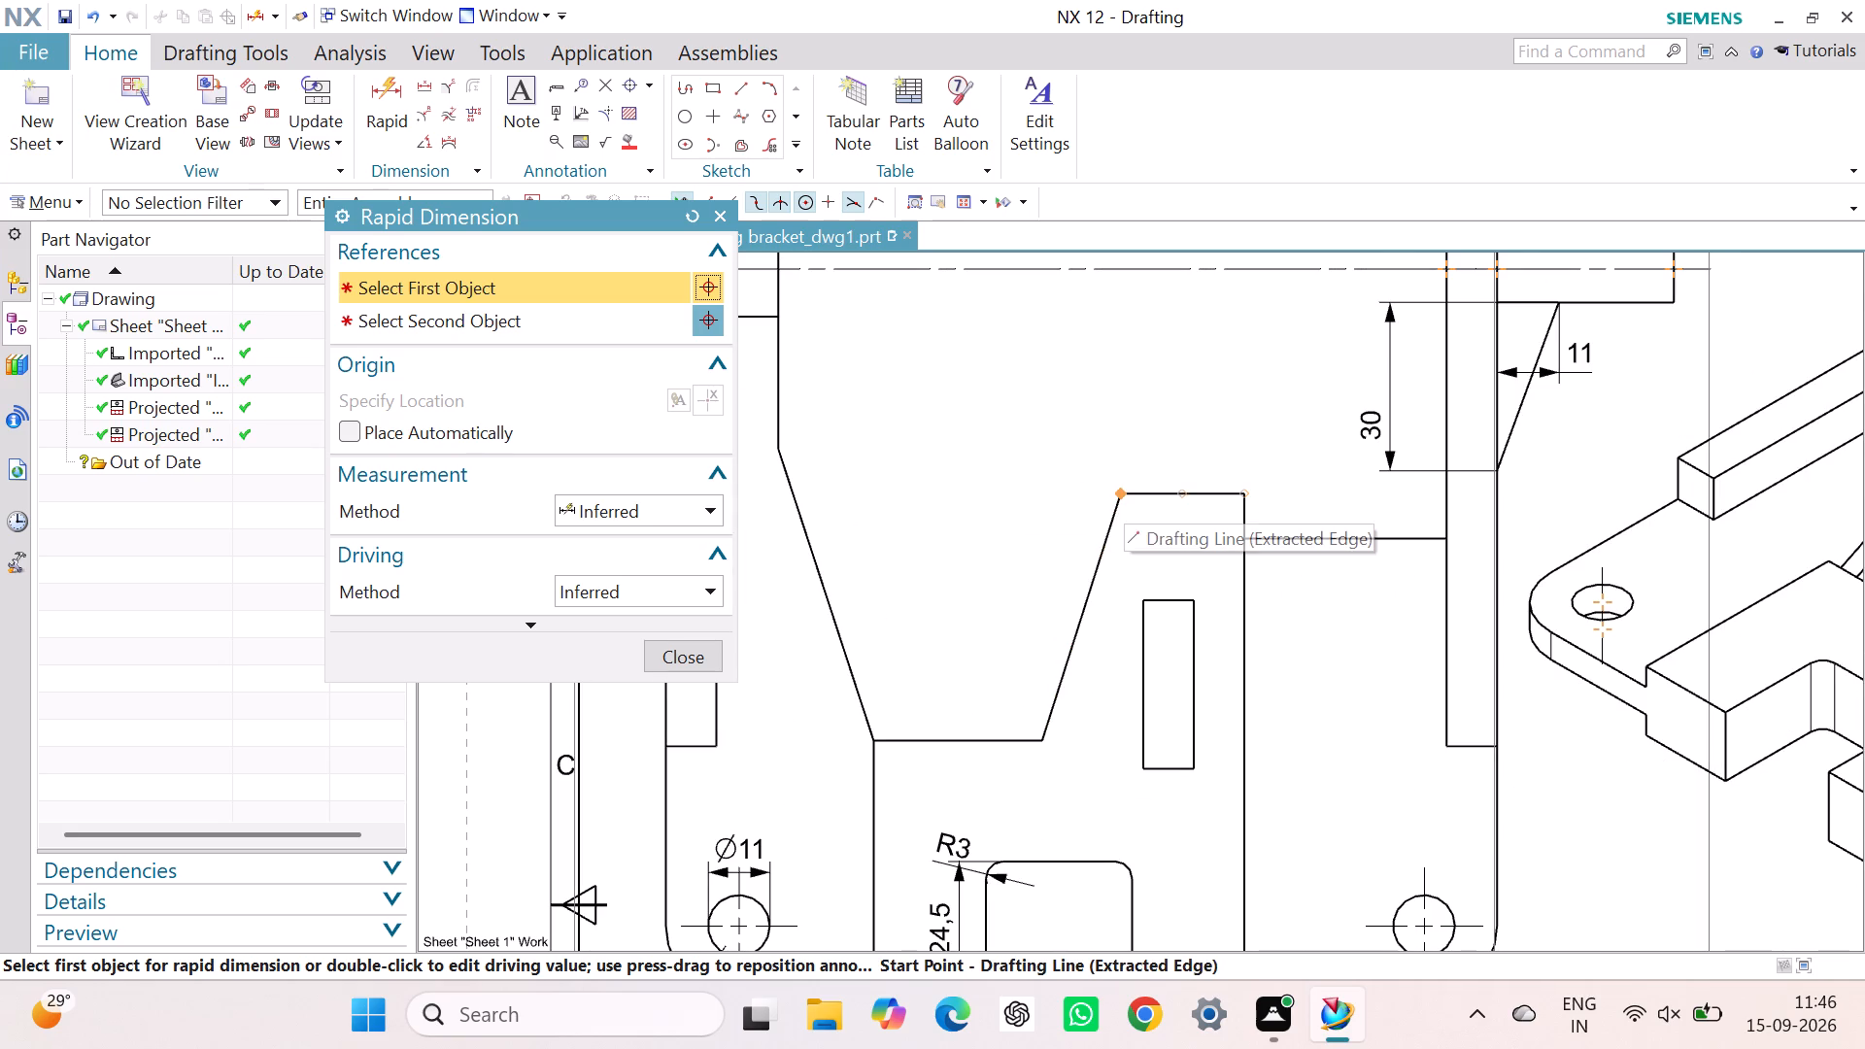
left_click_drag(1124, 491, 1124, 502)
left_click(1242, 496)
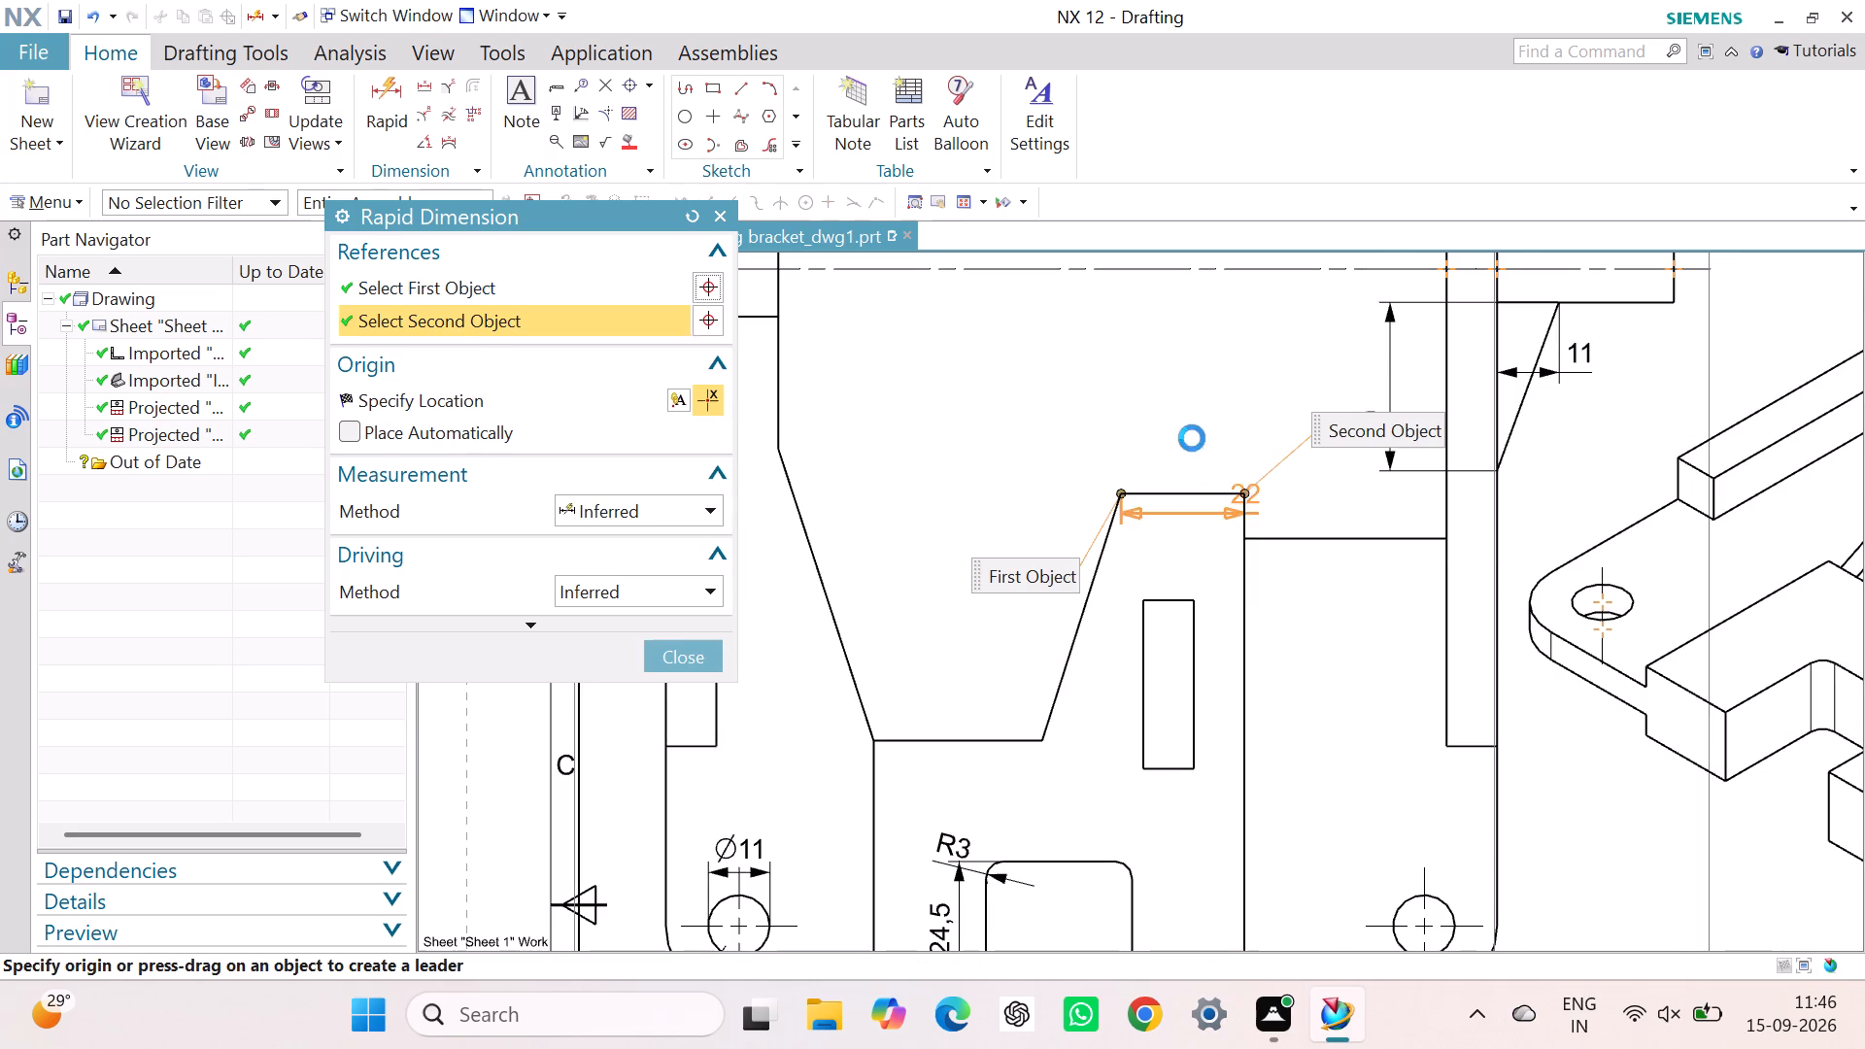
left_click(1188, 425)
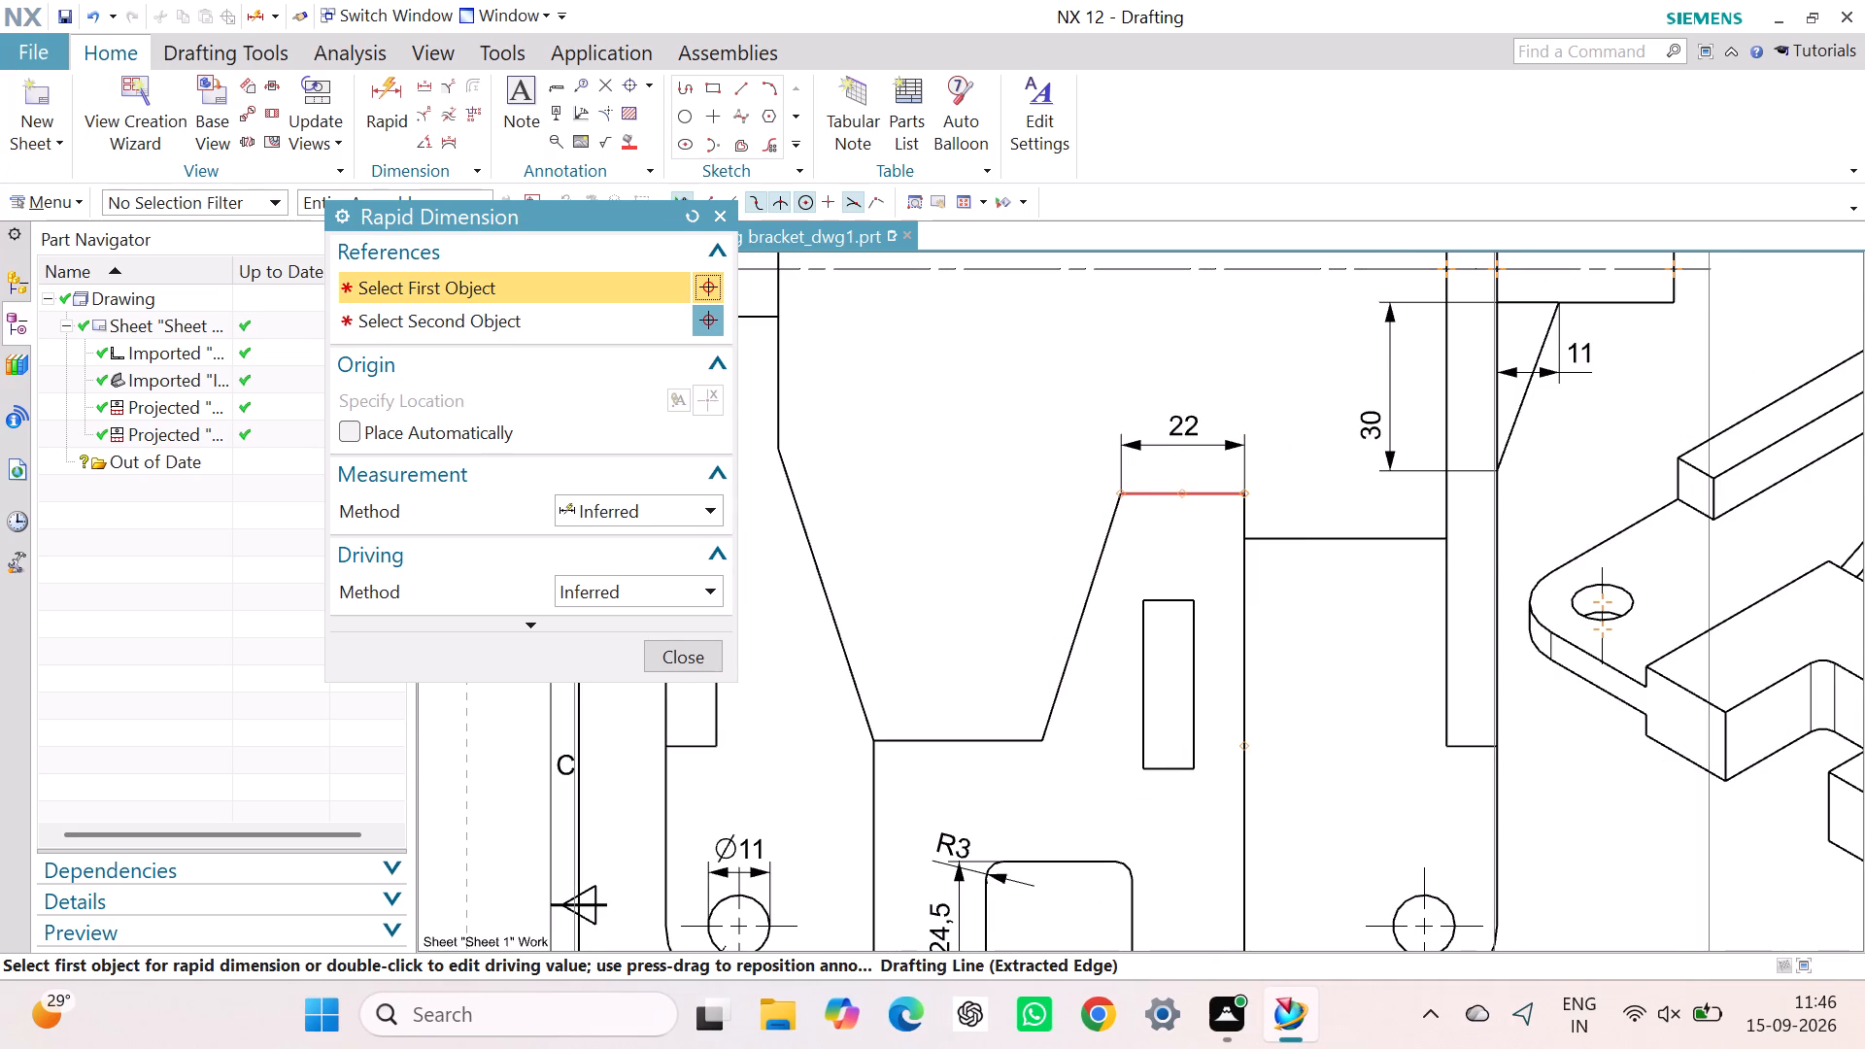
Dimension the full height of the raised centre section, from its top right corner to the bottom edge, outside the base's right side.
left_click(1246, 495)
scroll(1242, 583, "down", 3)
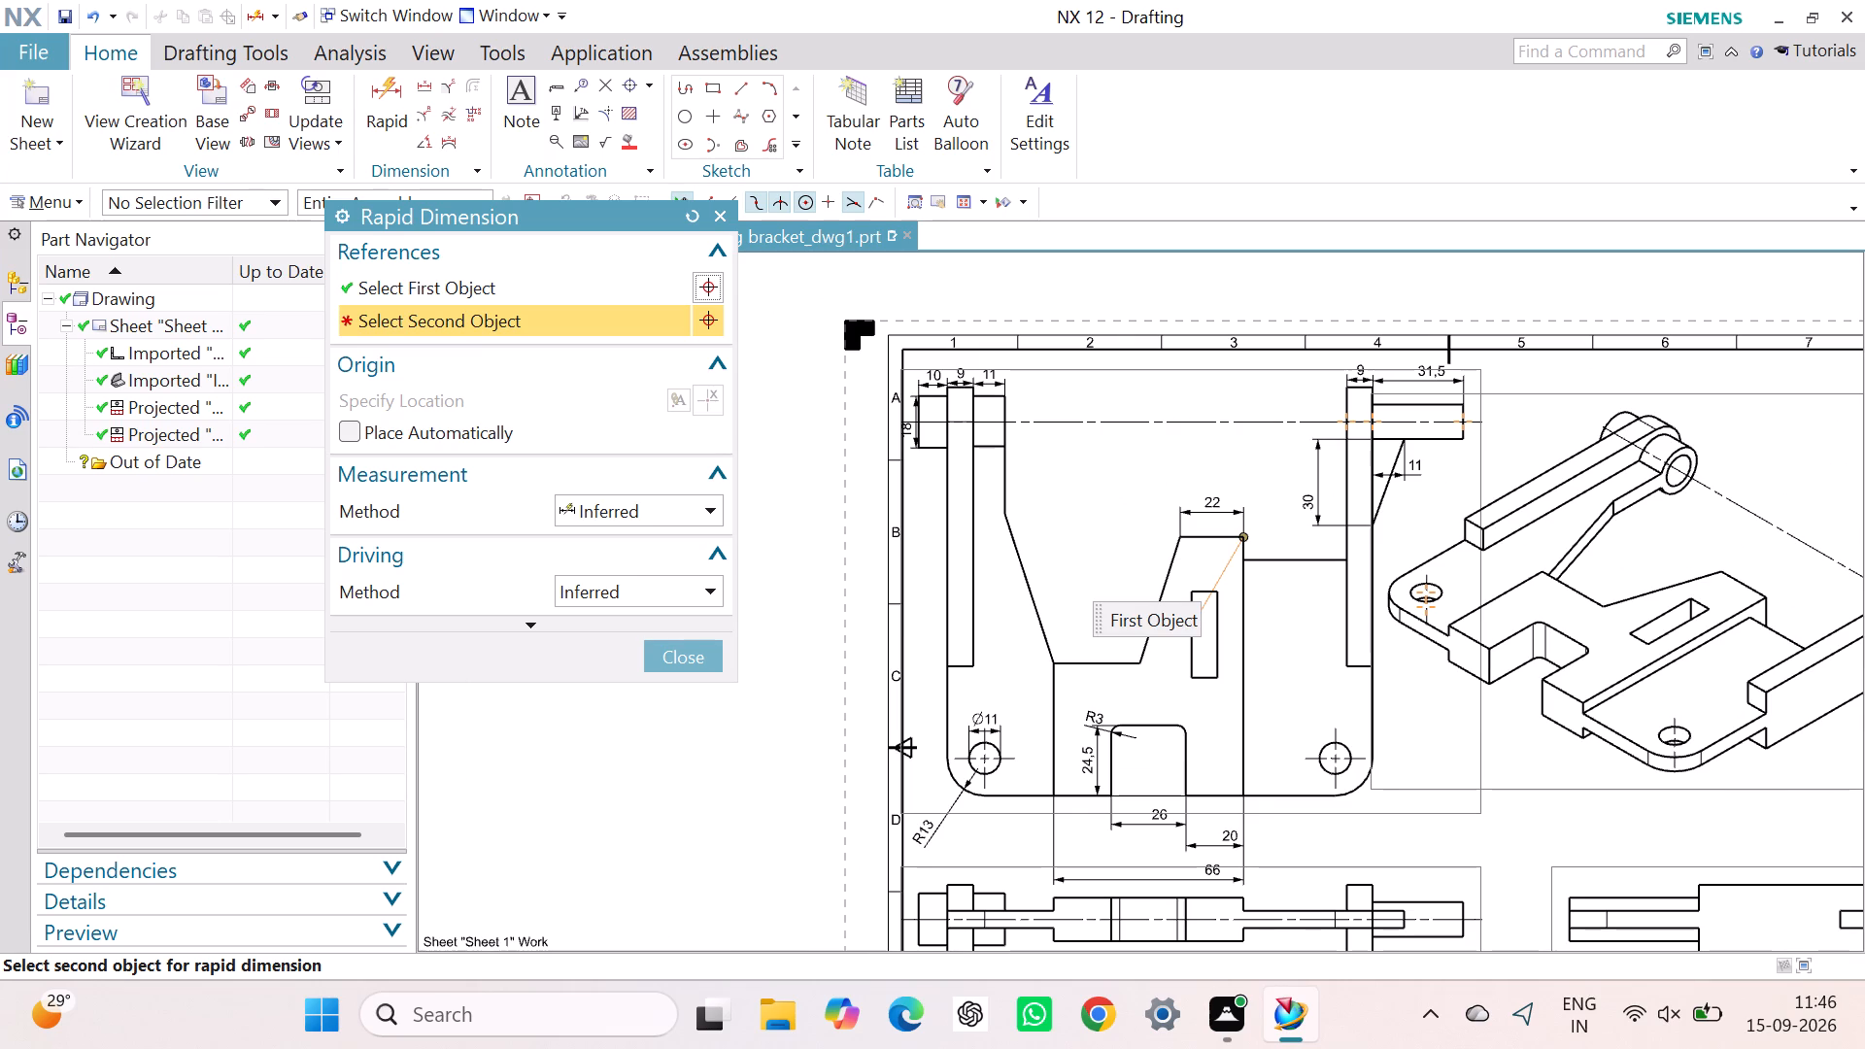
left_click(1244, 795)
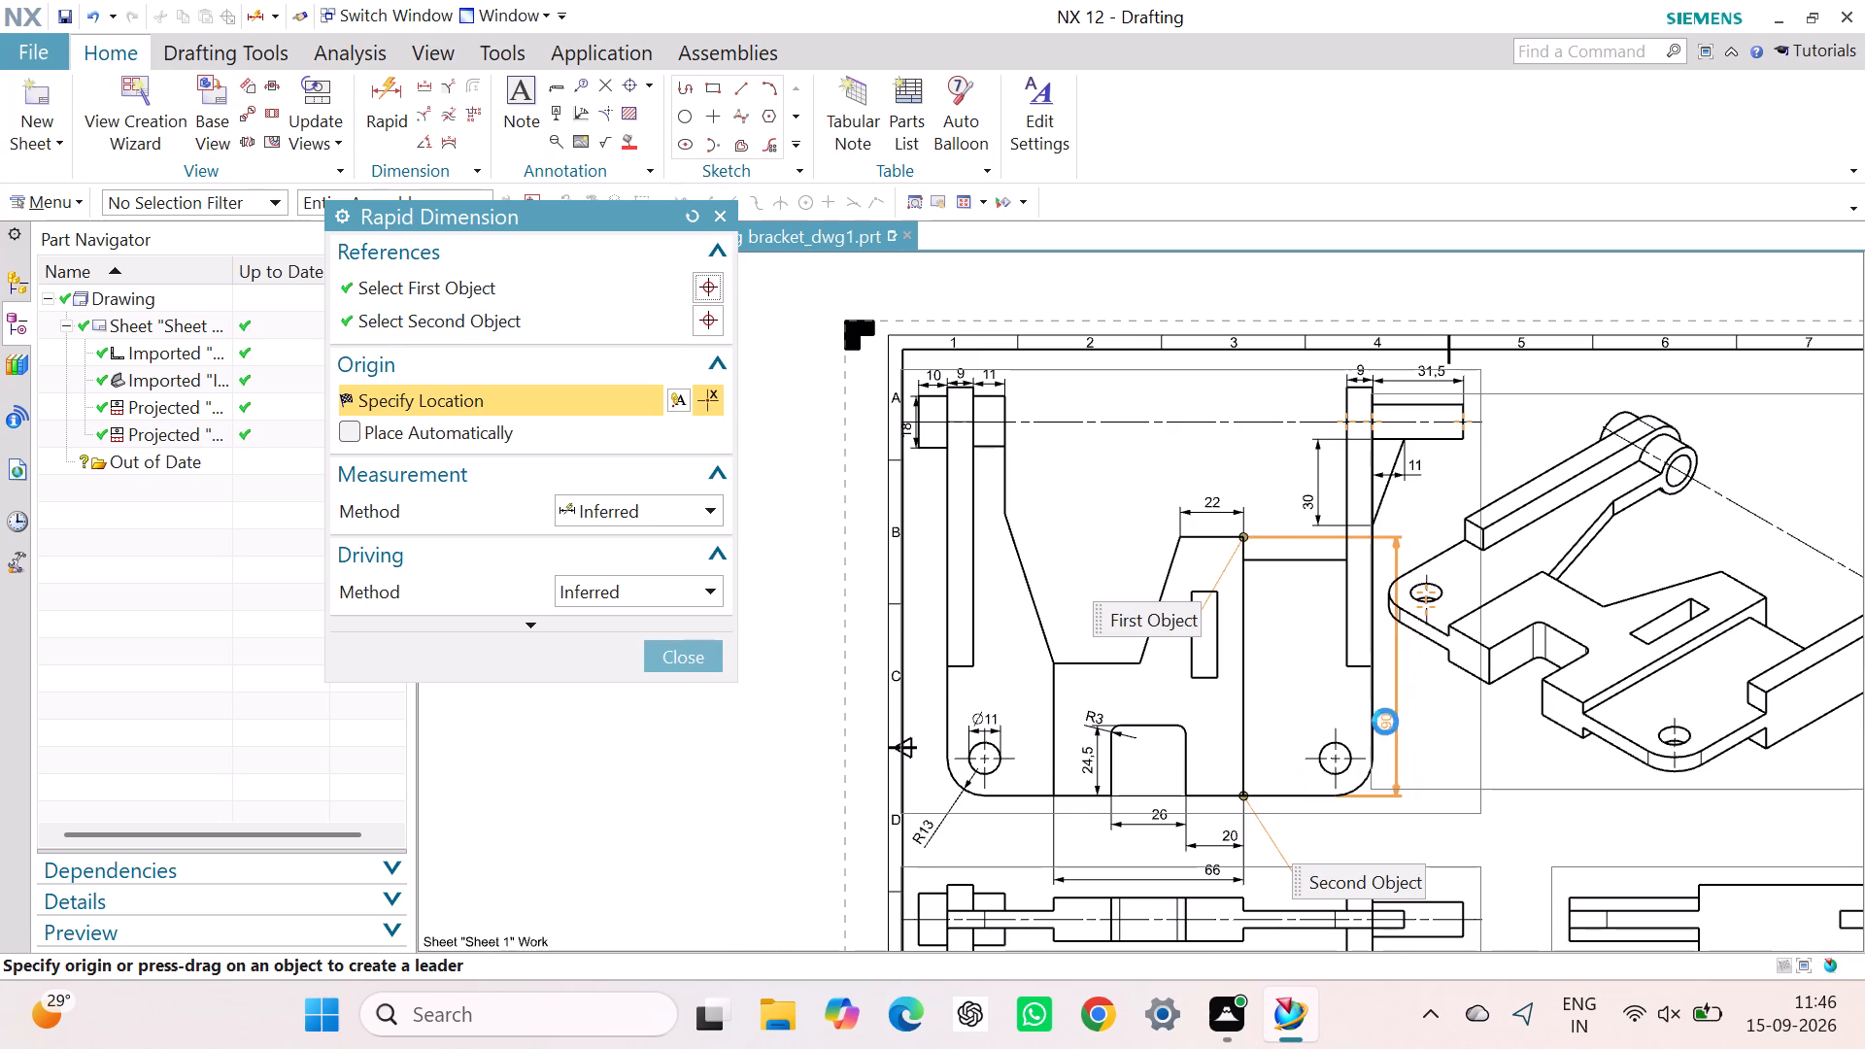
left_click(1376, 721)
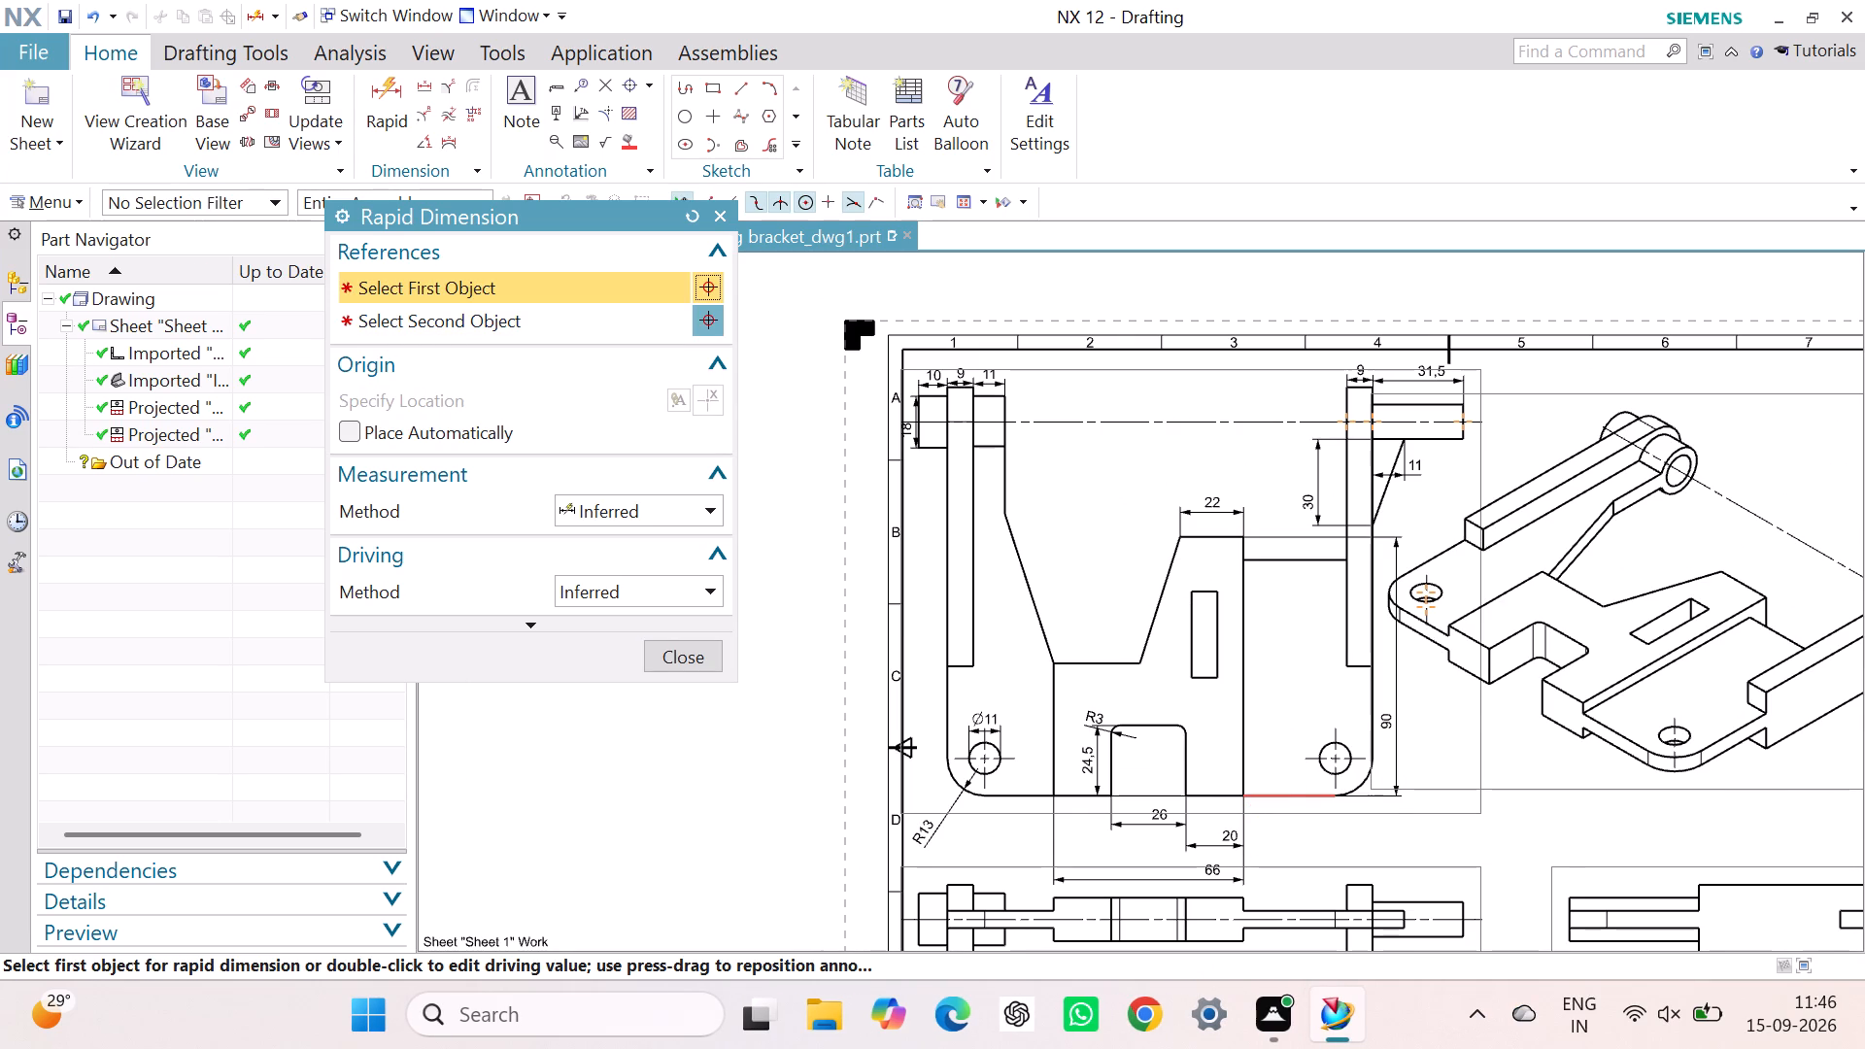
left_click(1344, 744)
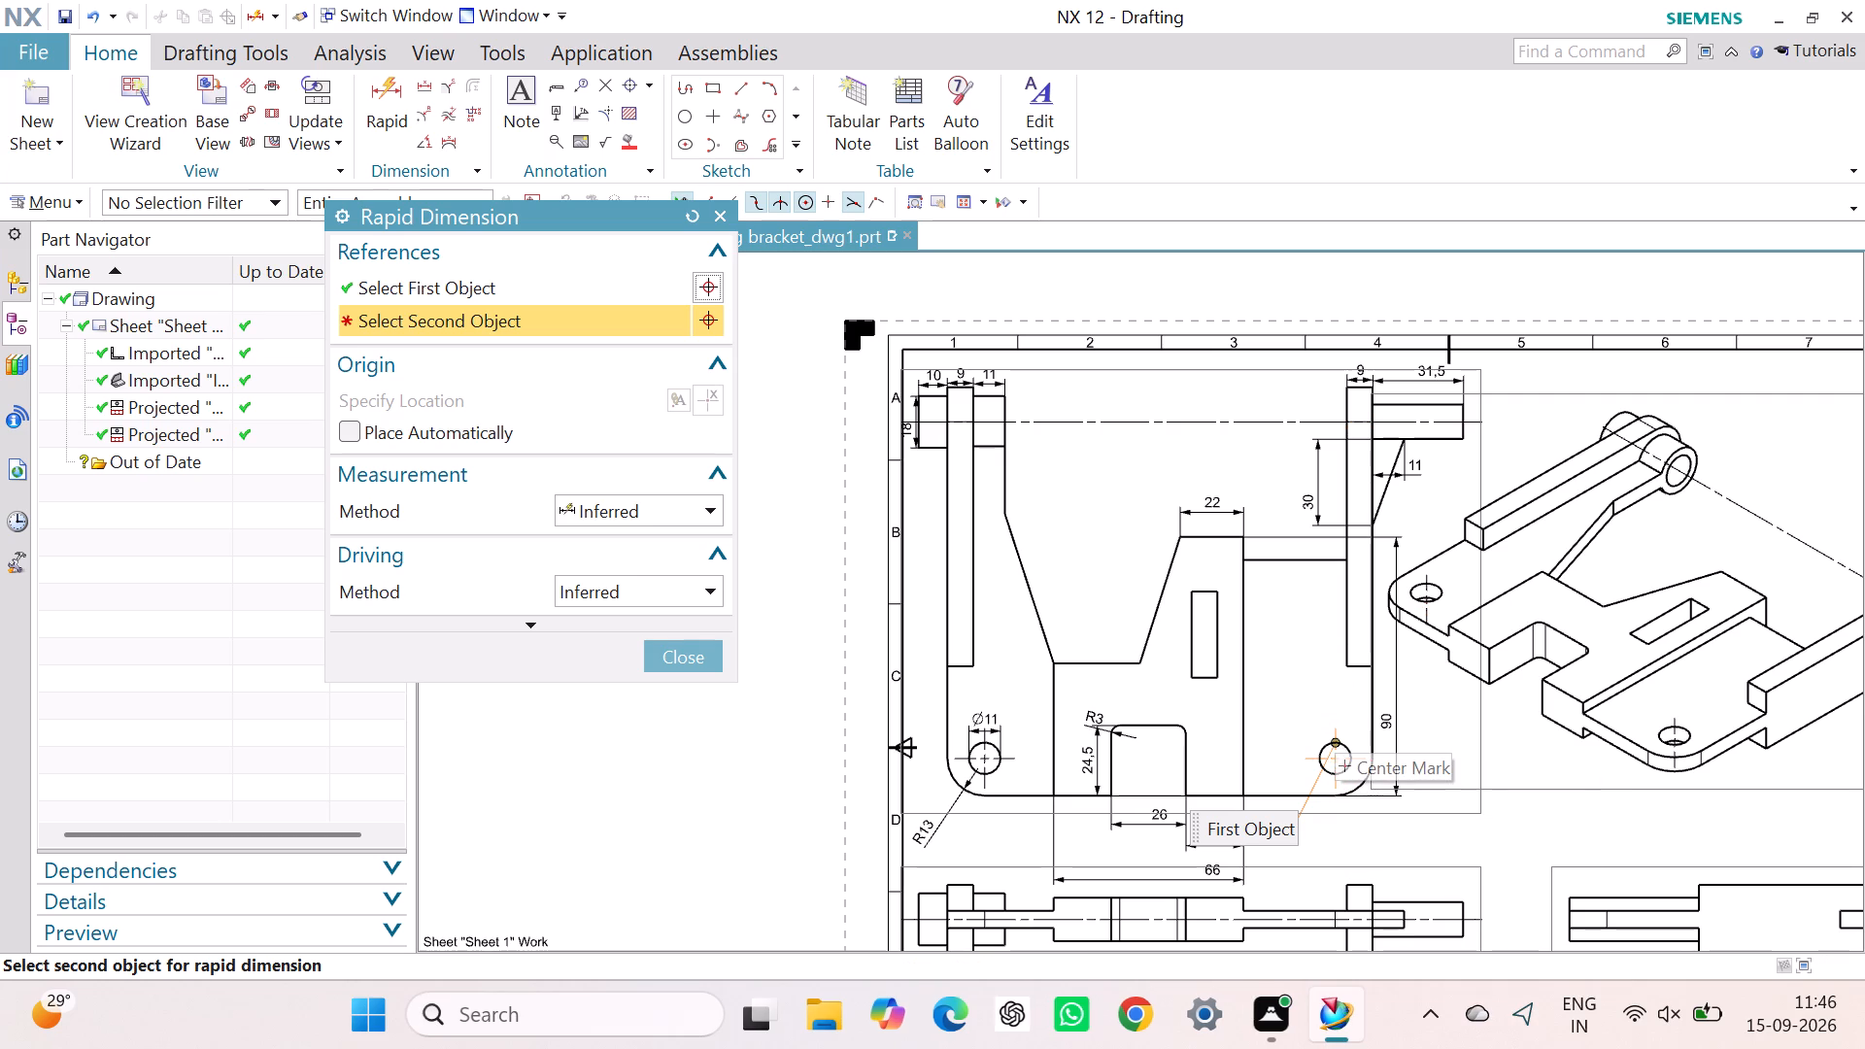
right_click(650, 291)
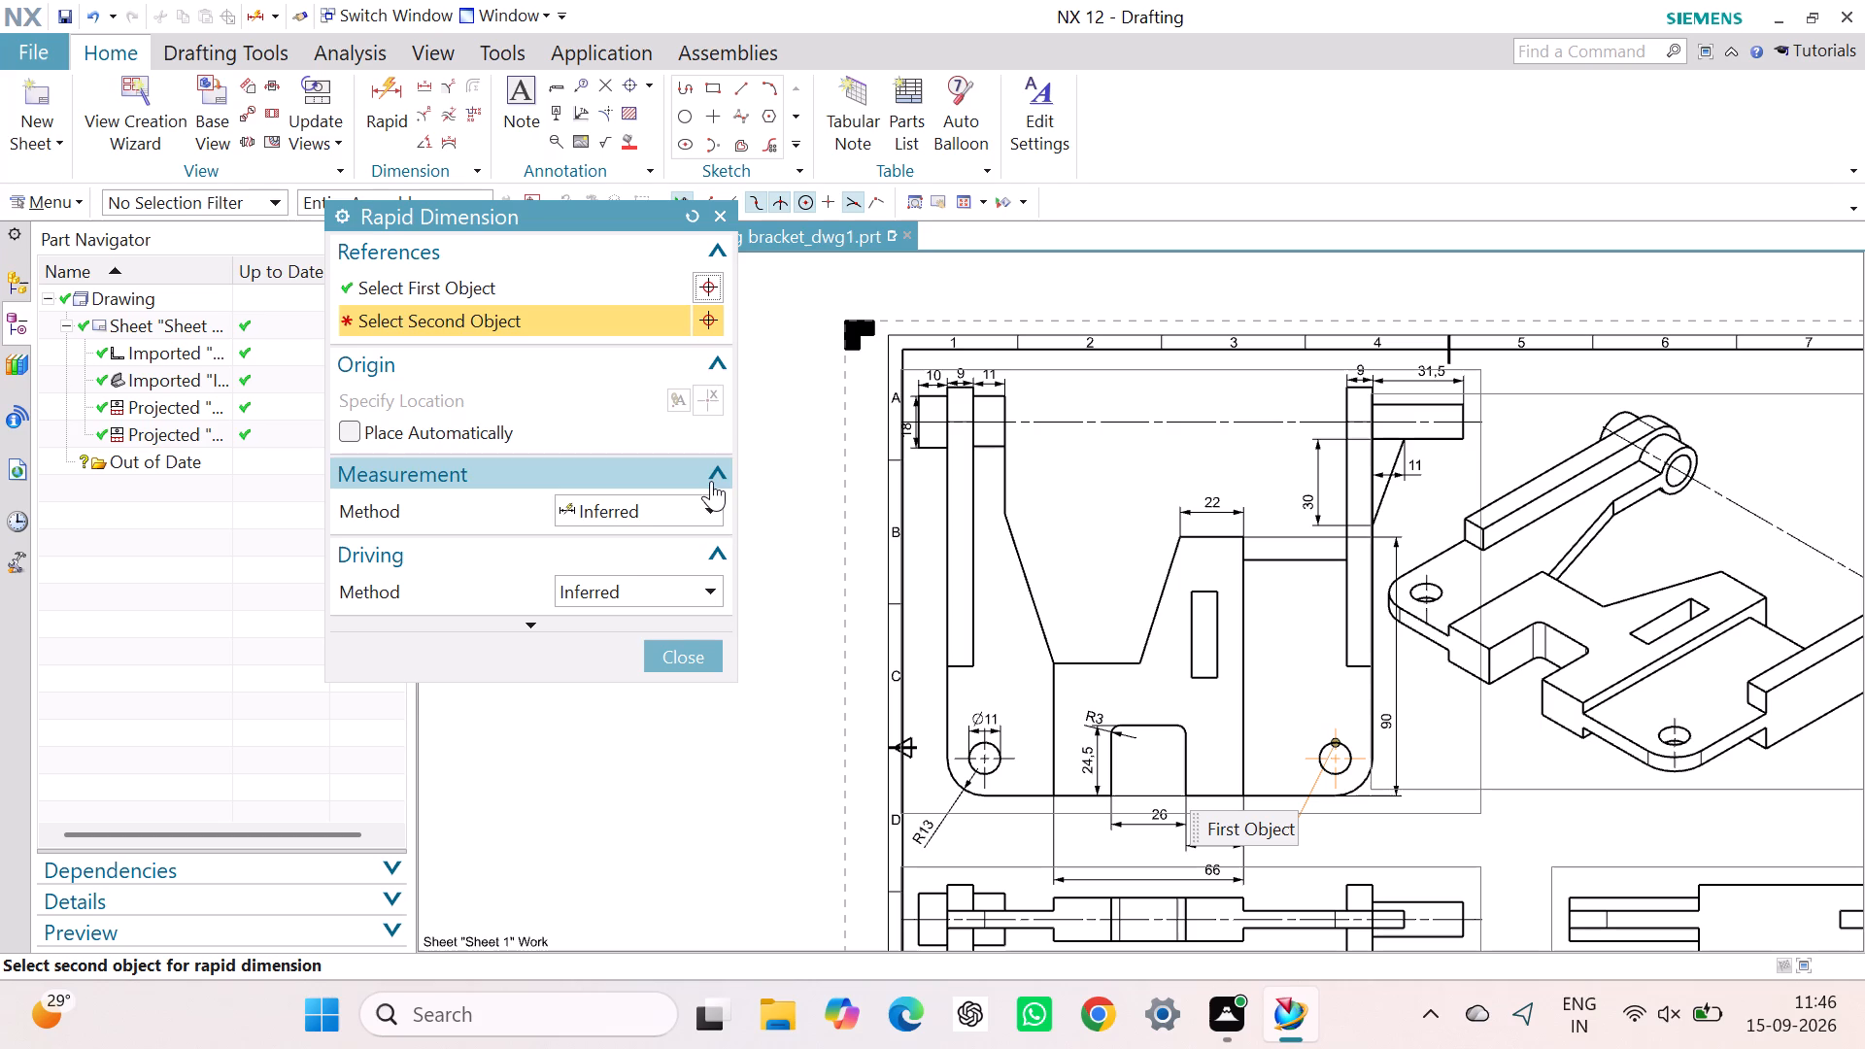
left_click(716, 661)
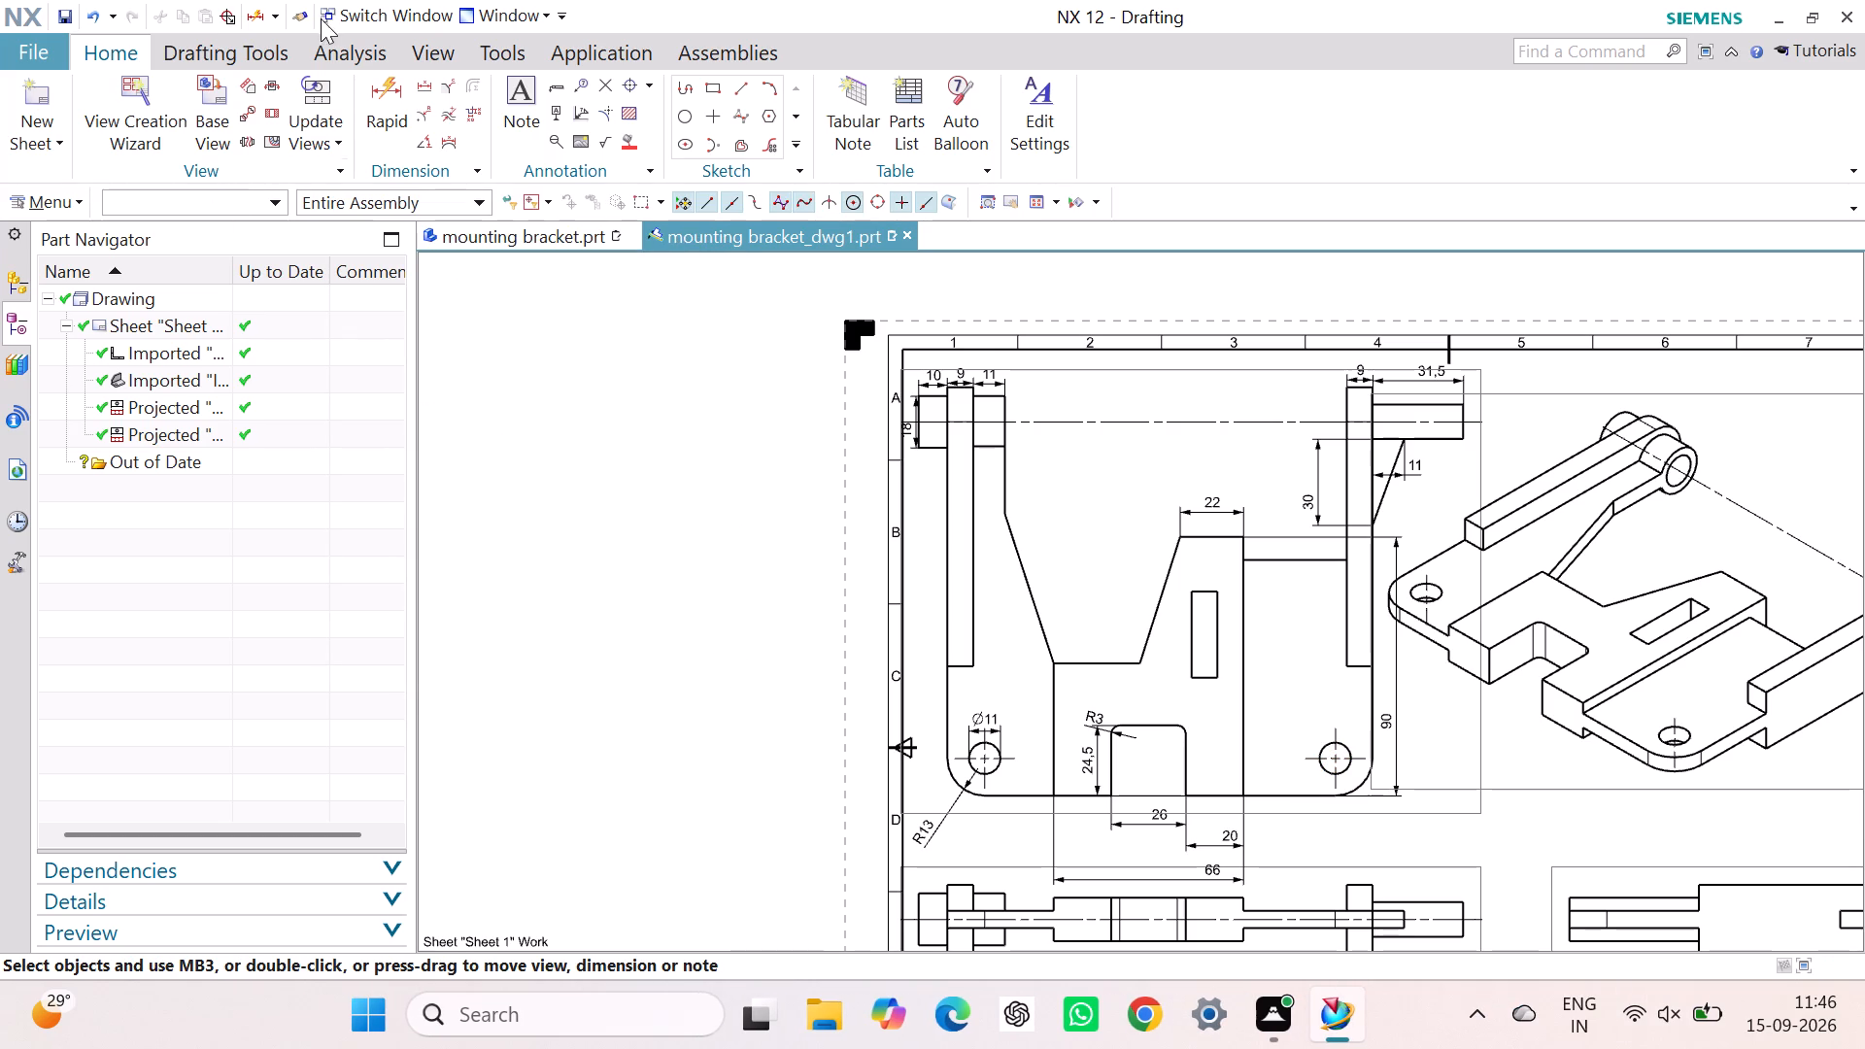
Dimension the diameter of the right mounting hole and the radius of the base's lower right corner in the main view.
left_click(387, 85)
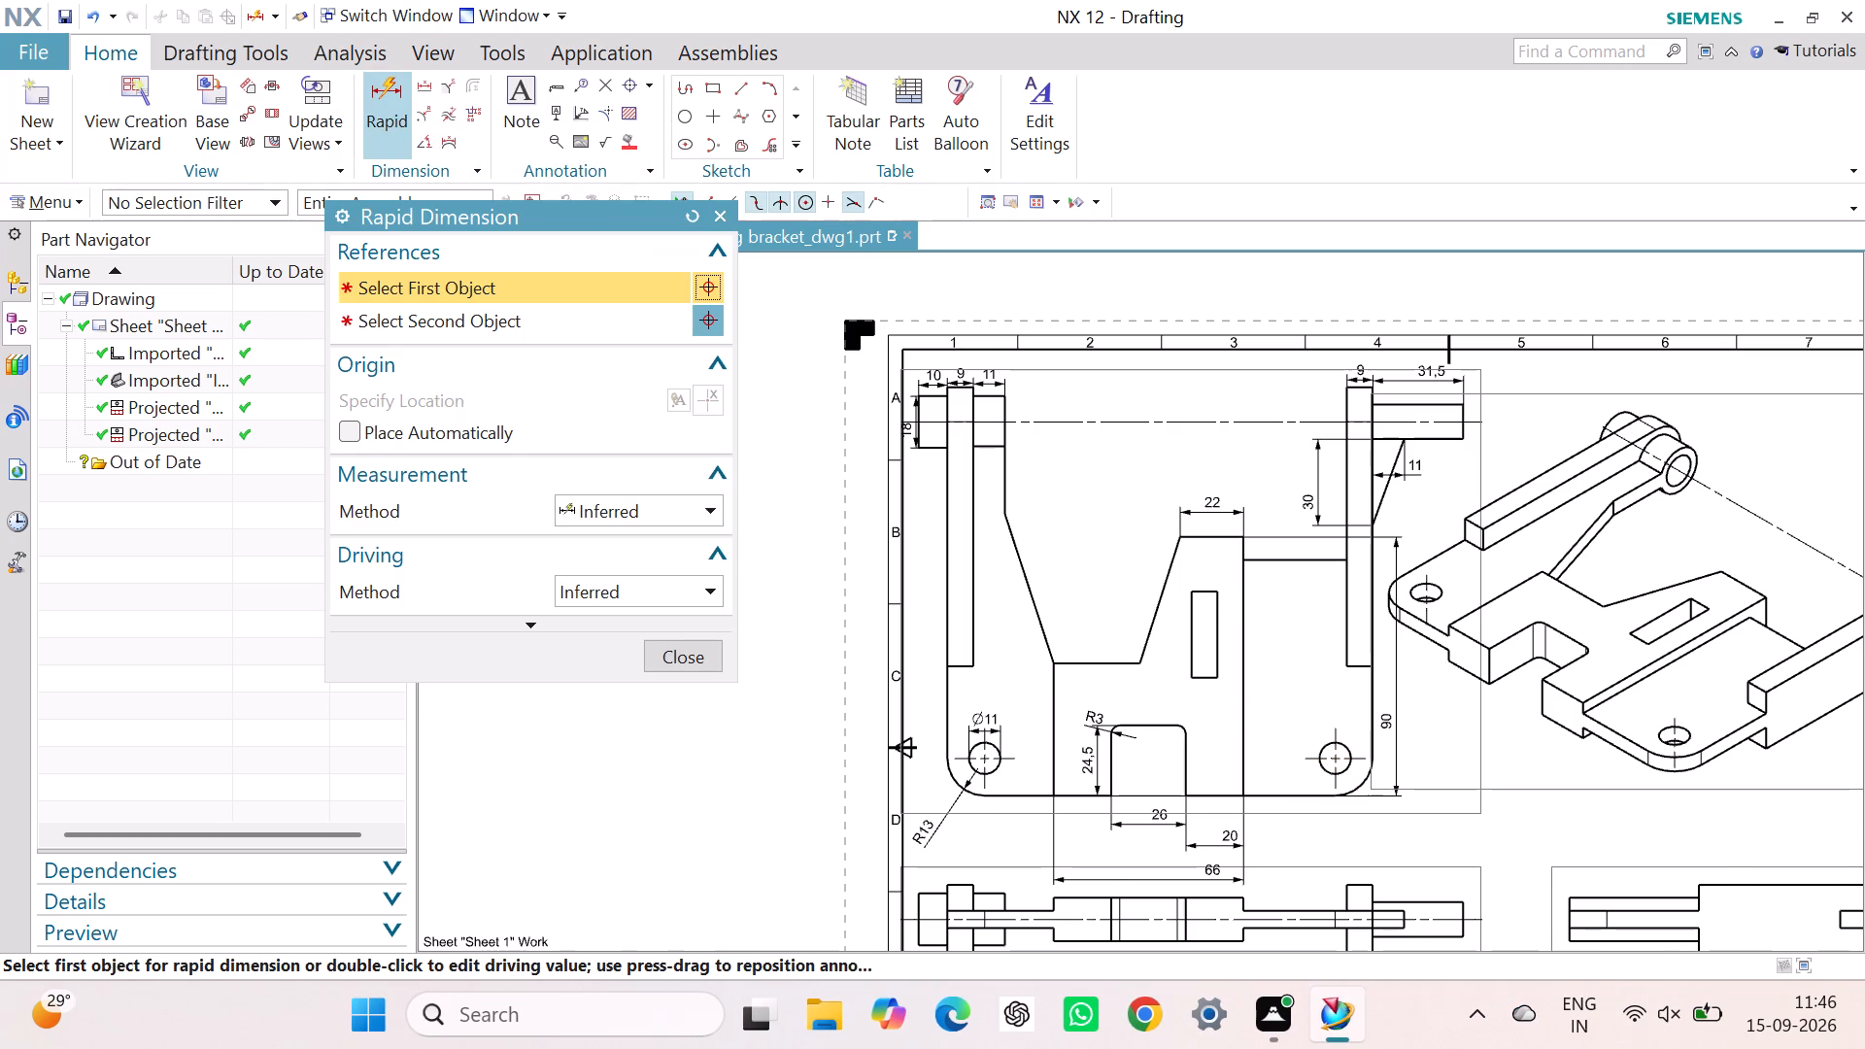
scroll(1281, 700, "down", 1)
scroll(1363, 794, "up", 7)
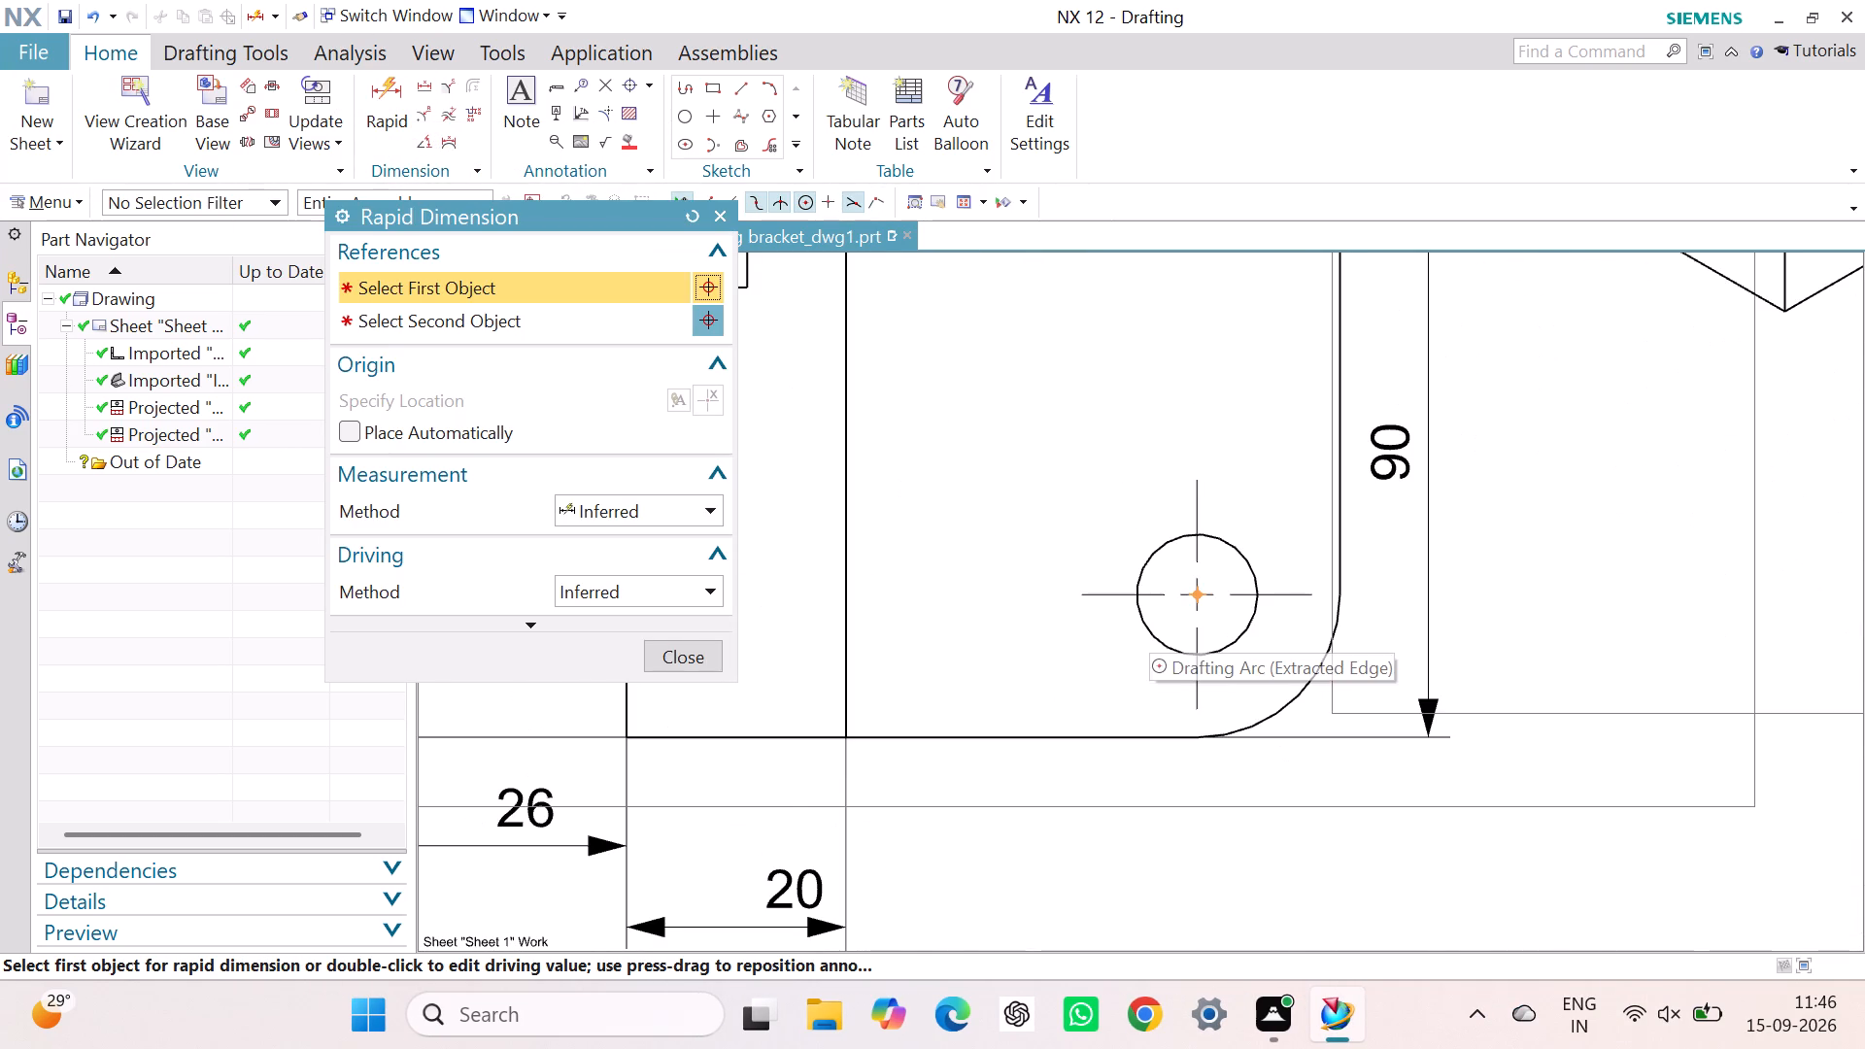
left_click(1147, 626)
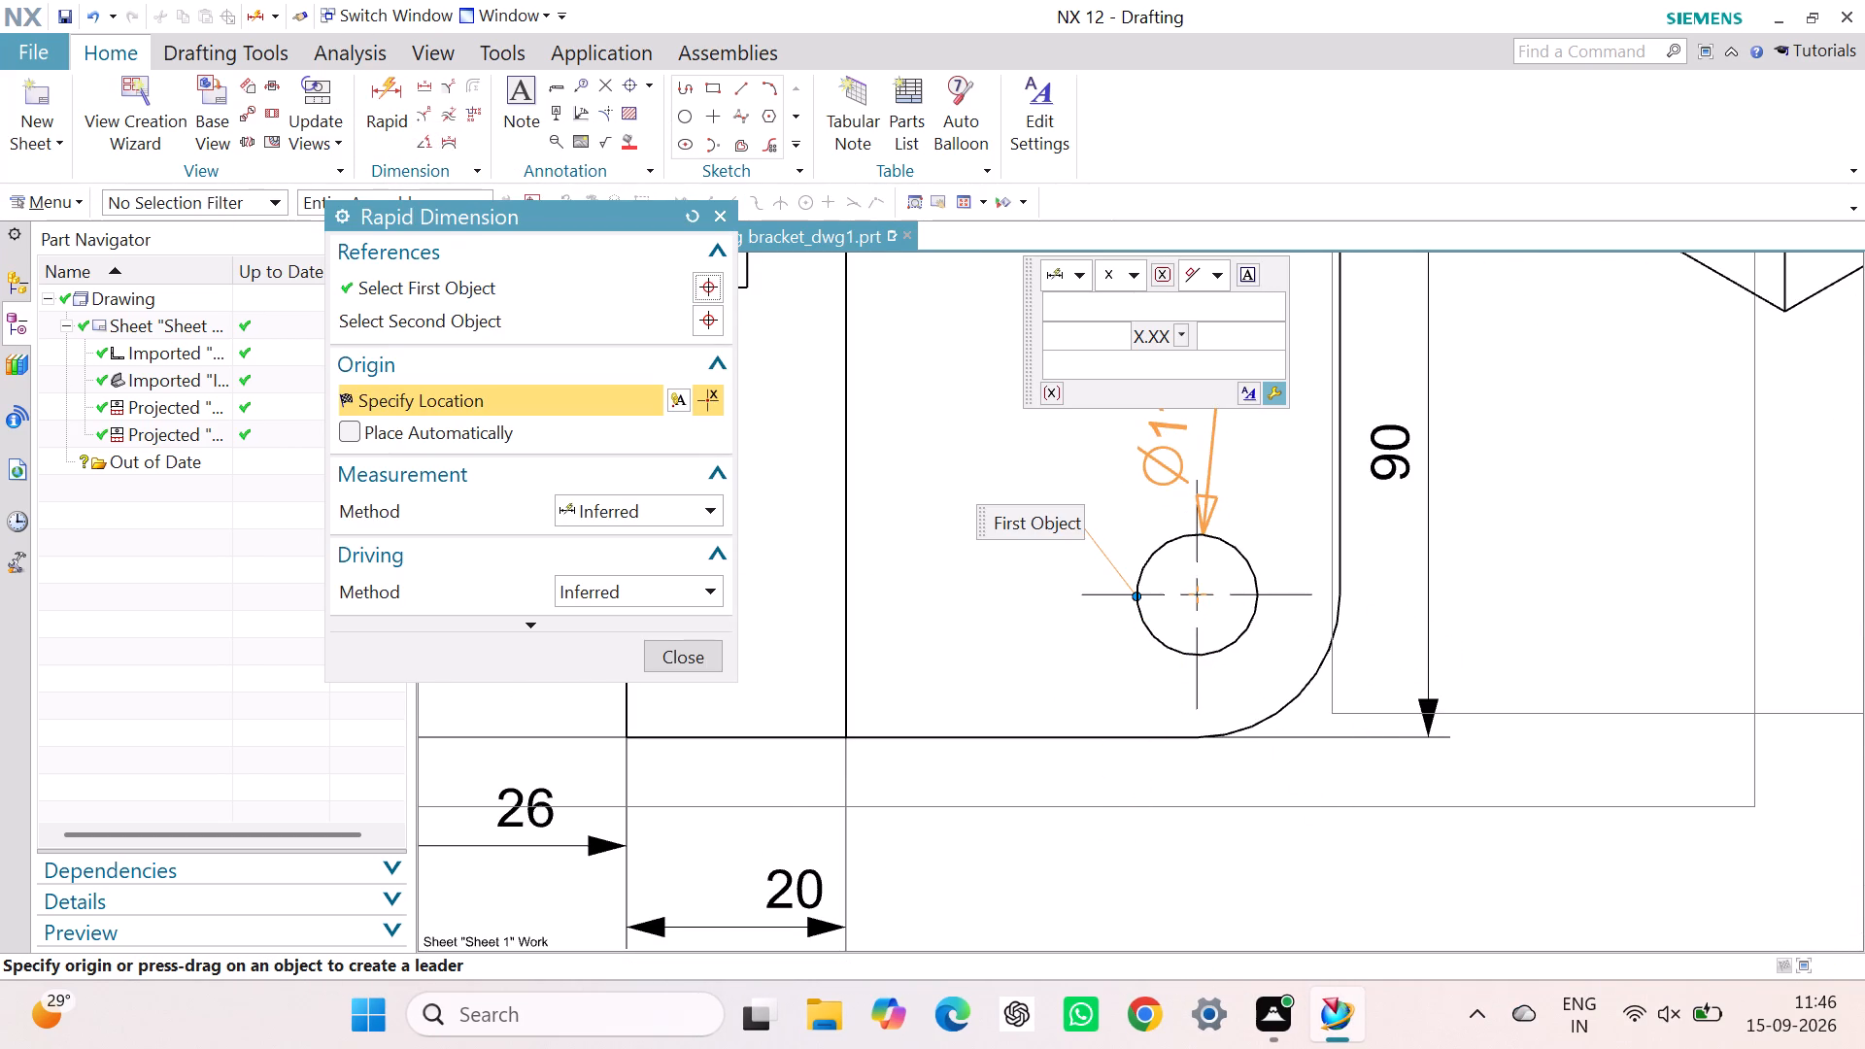
left_click(1218, 446)
left_click(1292, 700)
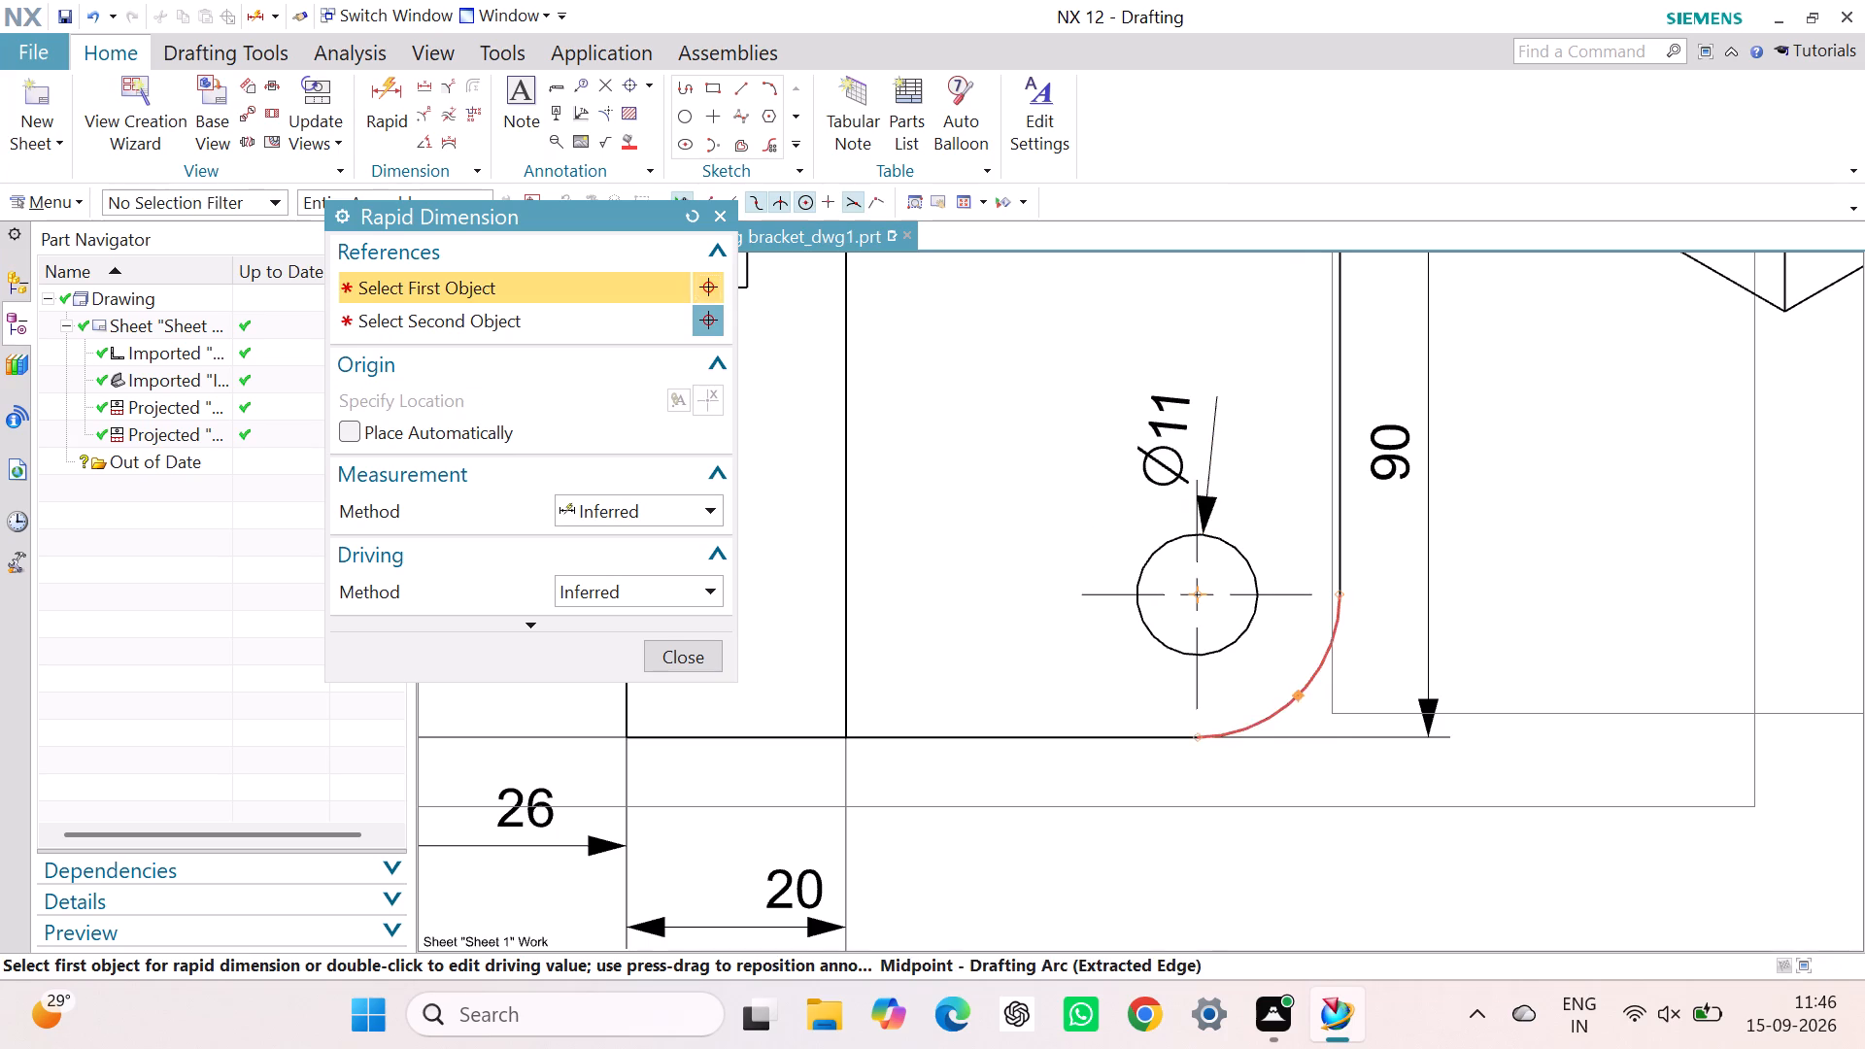
left_click(1340, 765)
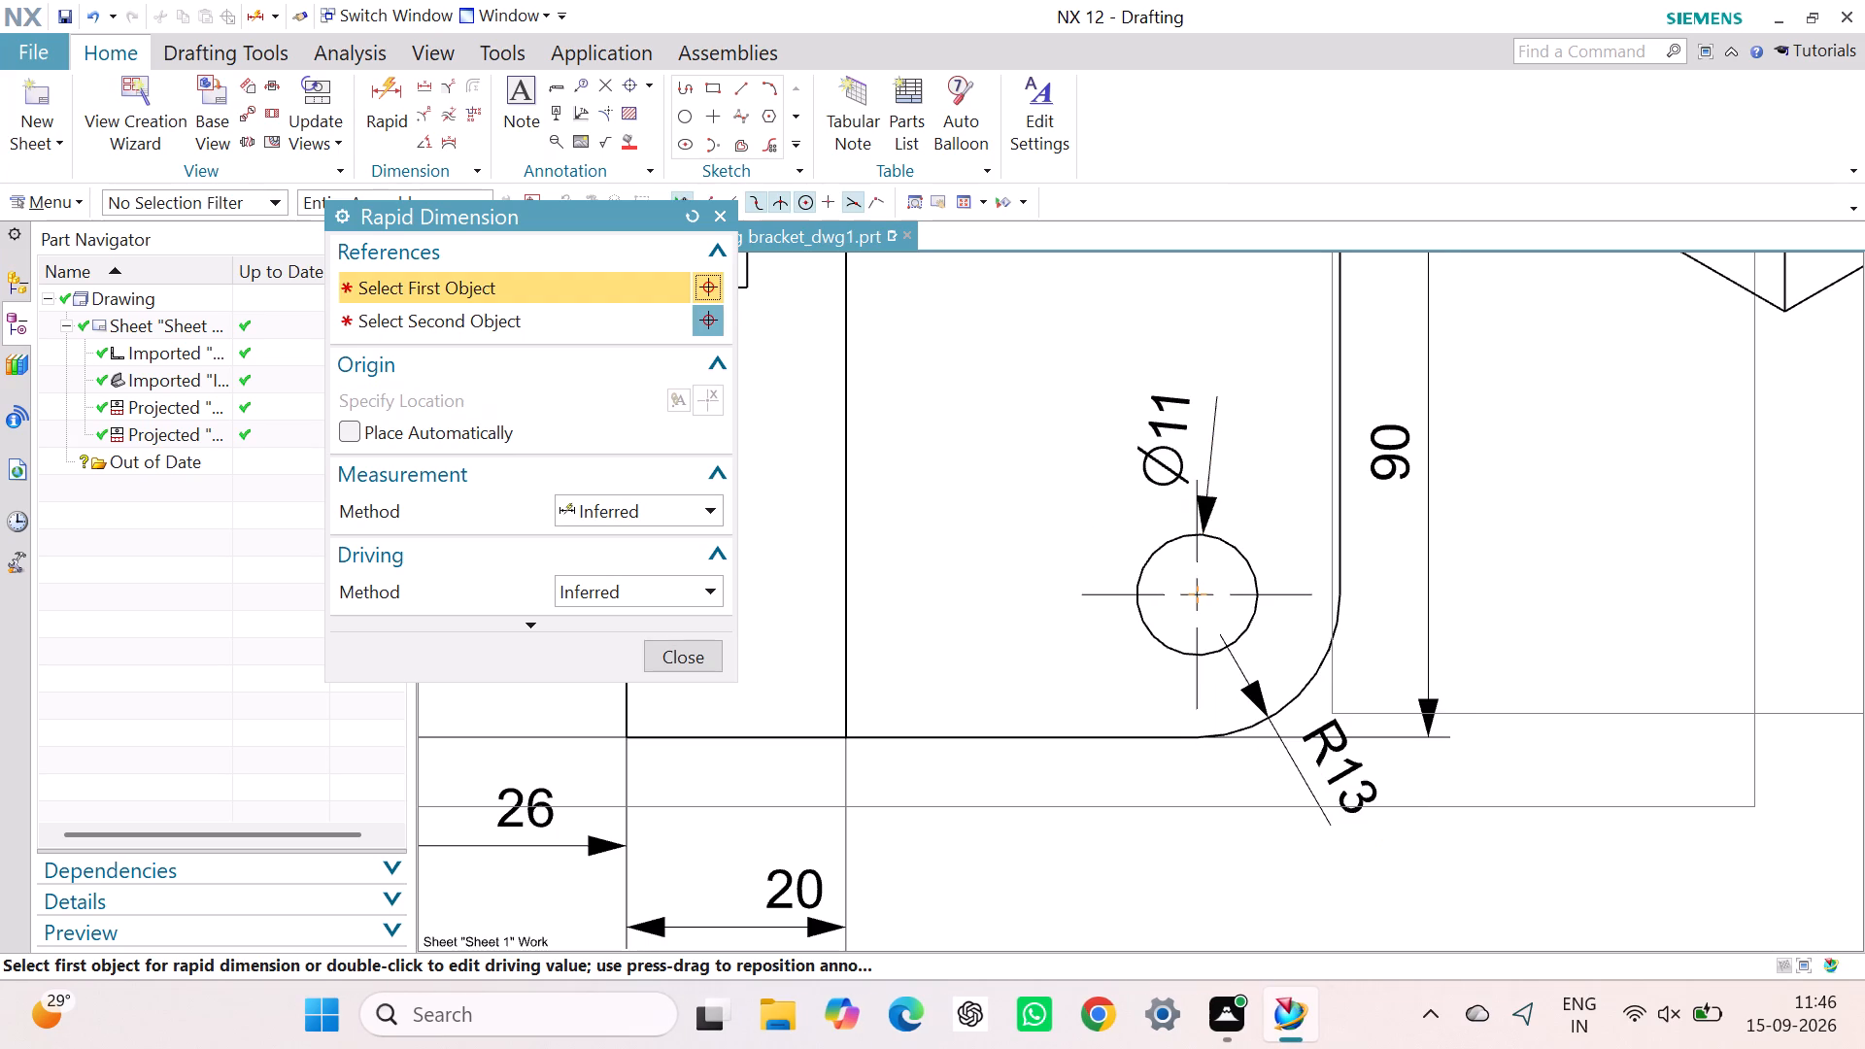
Dimension the horizontal distance from the raised centre section's right edge to the base's outer right edge, placing it below the main view.
left_click(848, 733)
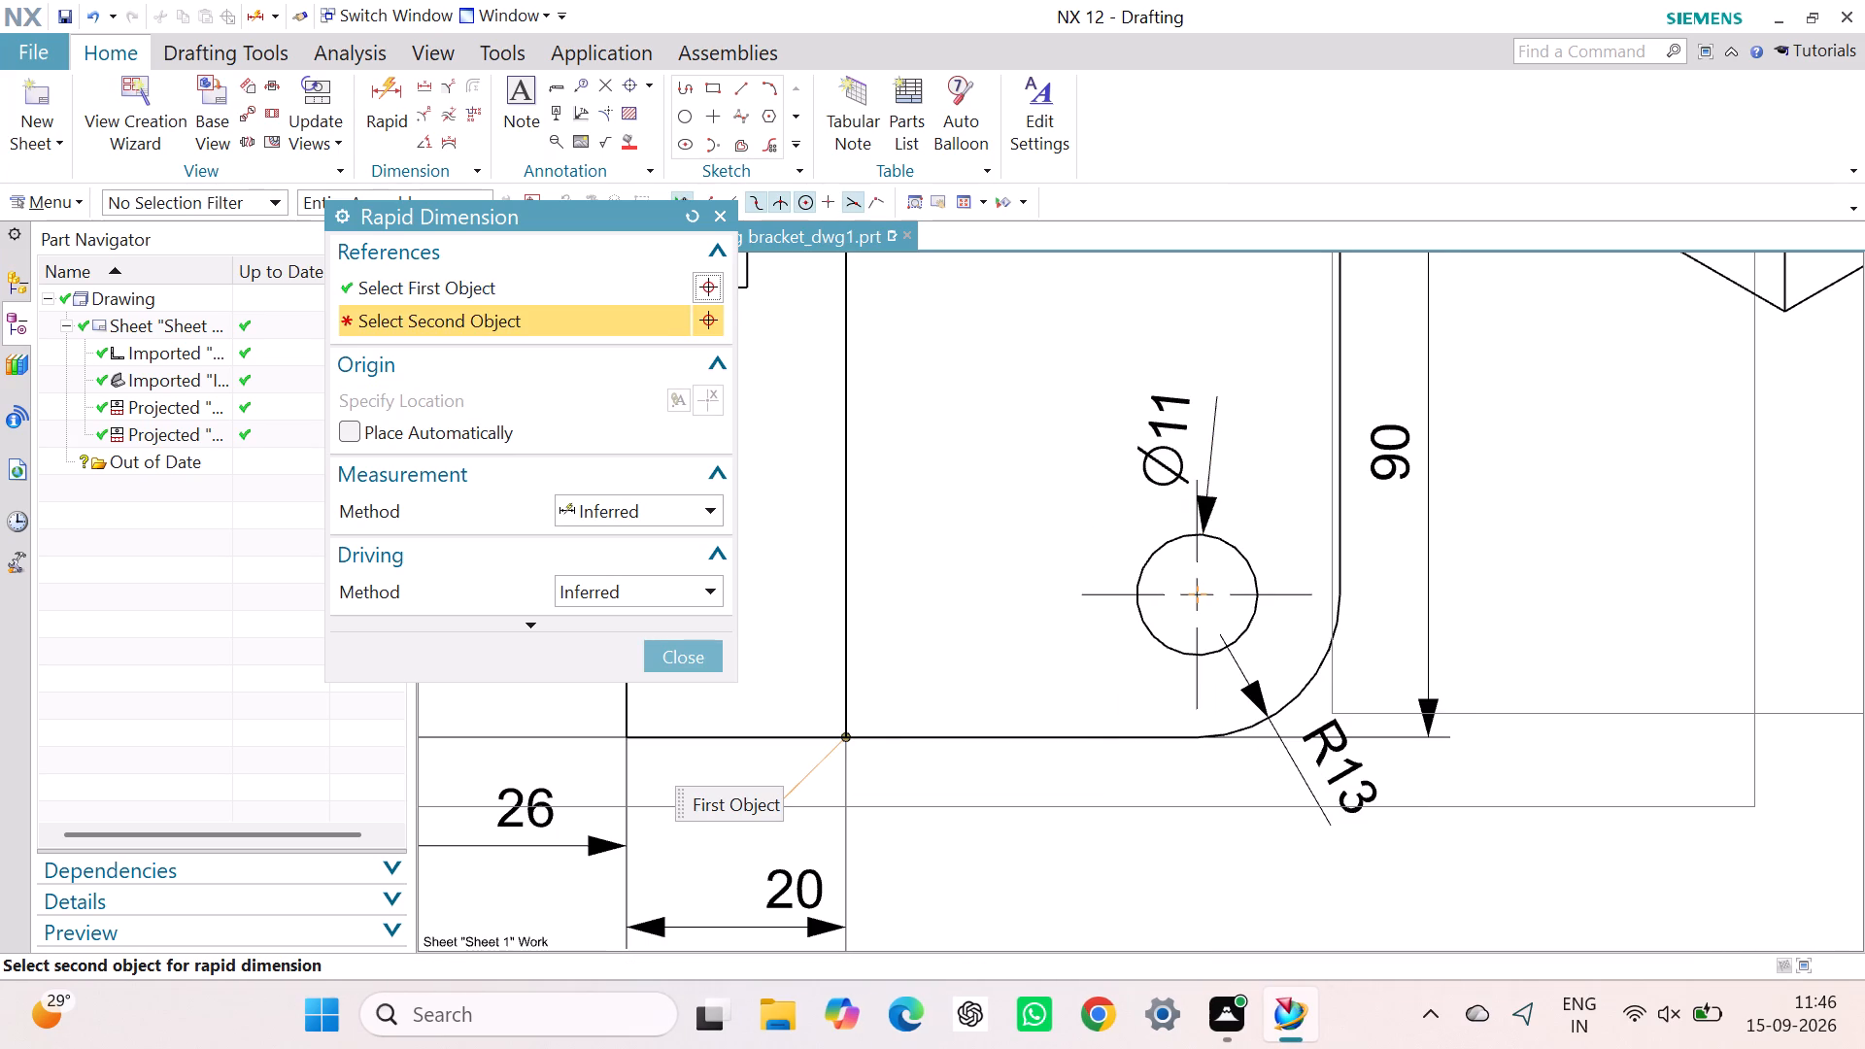
left_click(1342, 533)
left_click(1204, 801)
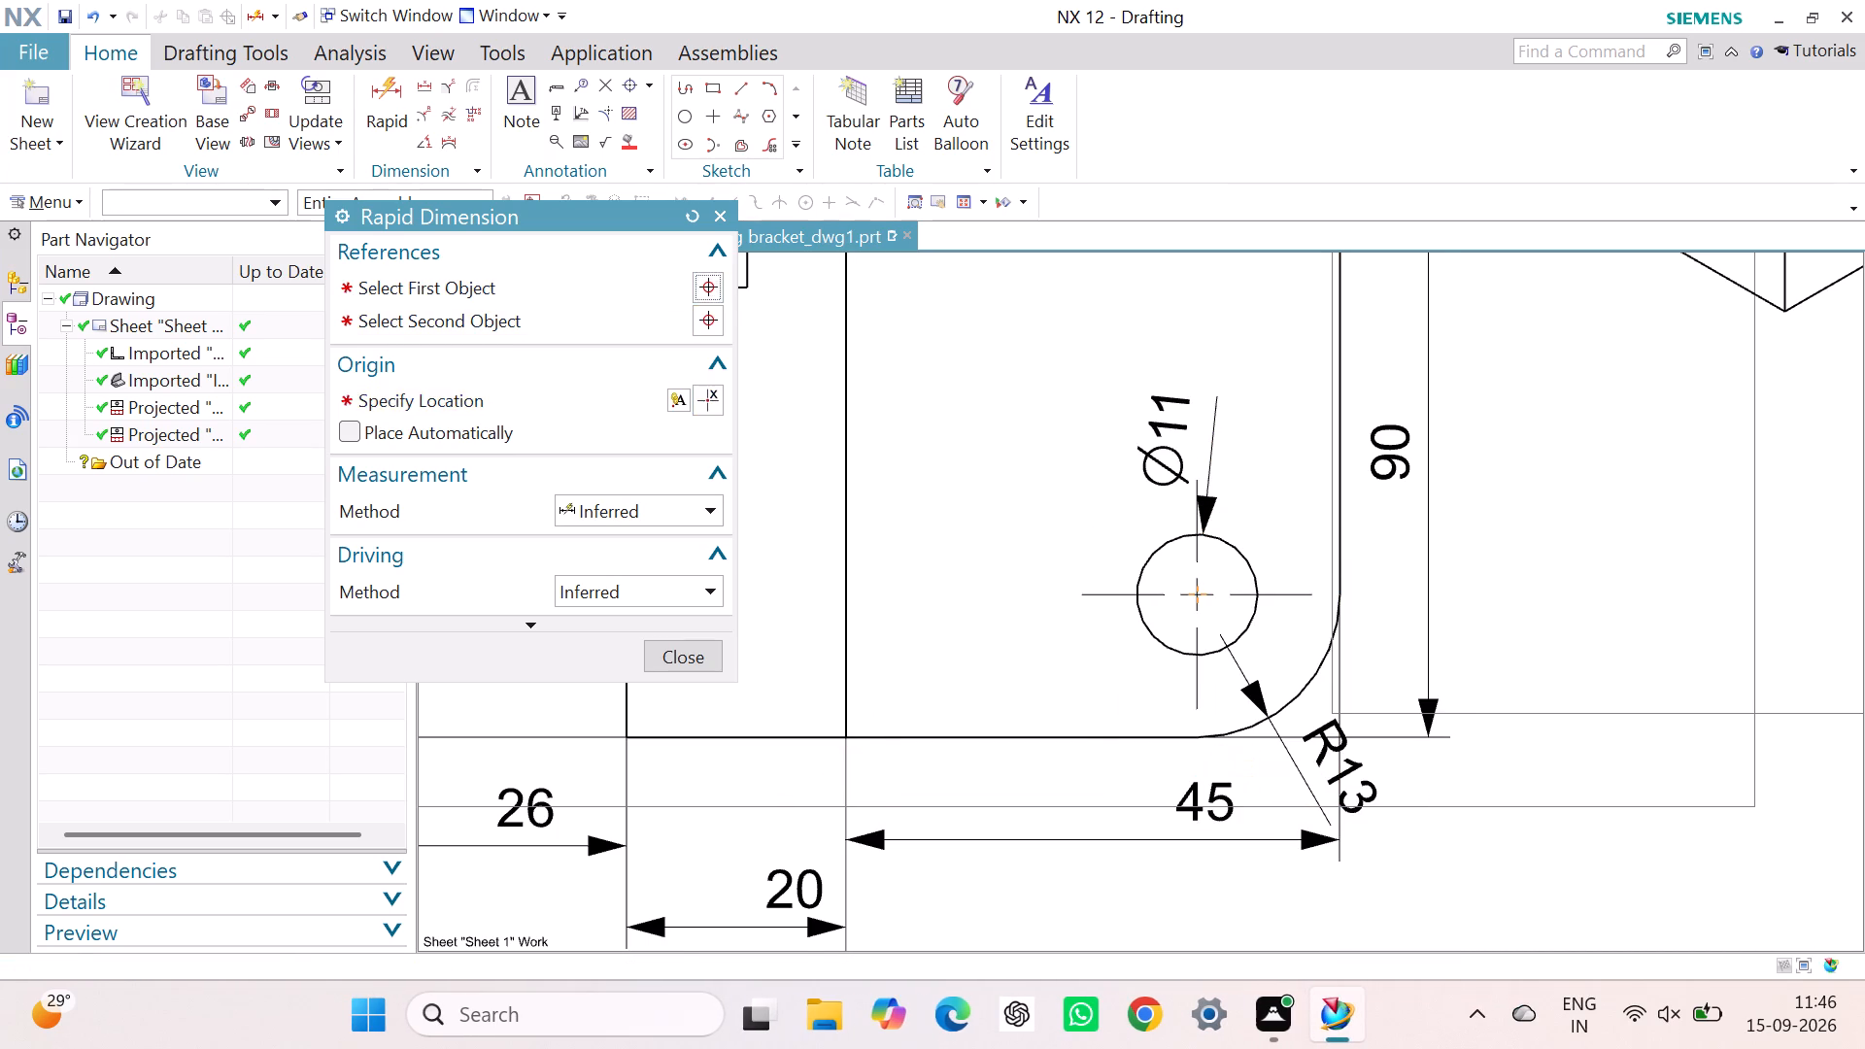
Dimension the vertical distance from the base's bottom edge to the lower end of the right arm plate.
left_click(1155, 732)
scroll(1178, 668, "up", 3)
scroll(1178, 662, "down", 10)
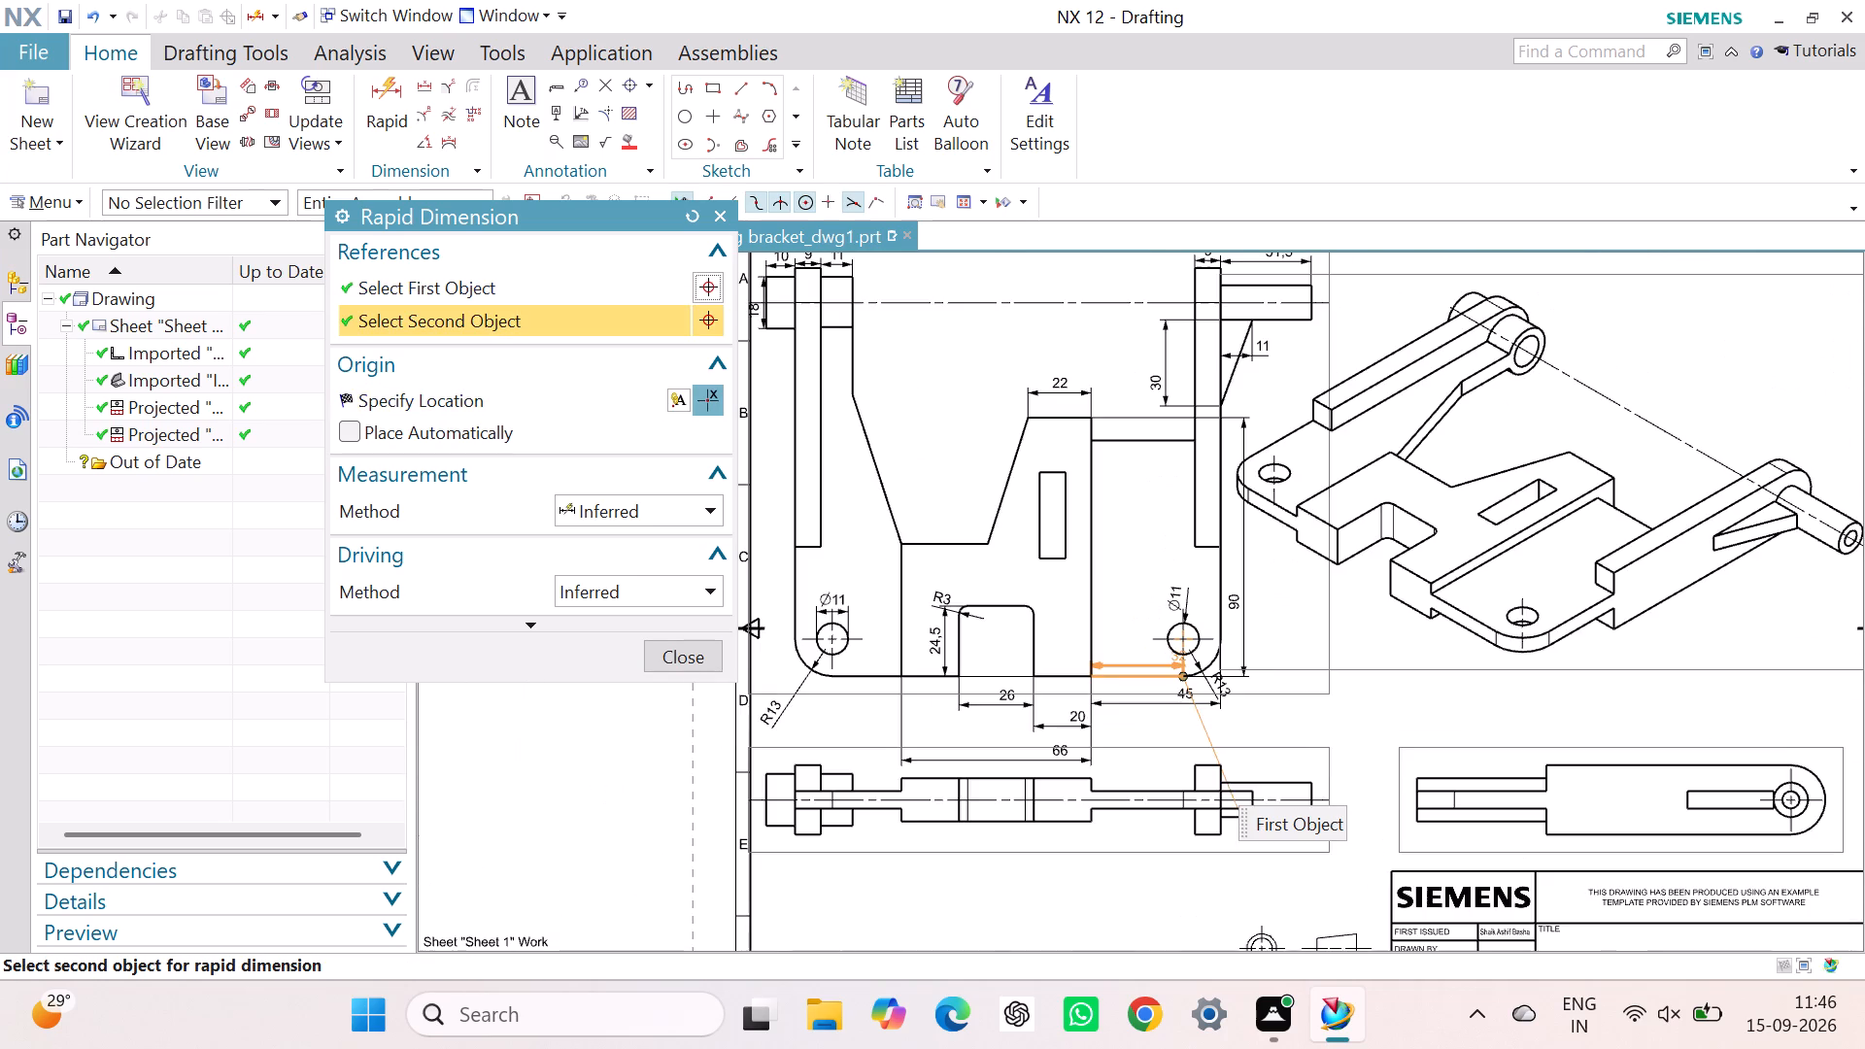
scroll(1196, 448, "up", 3)
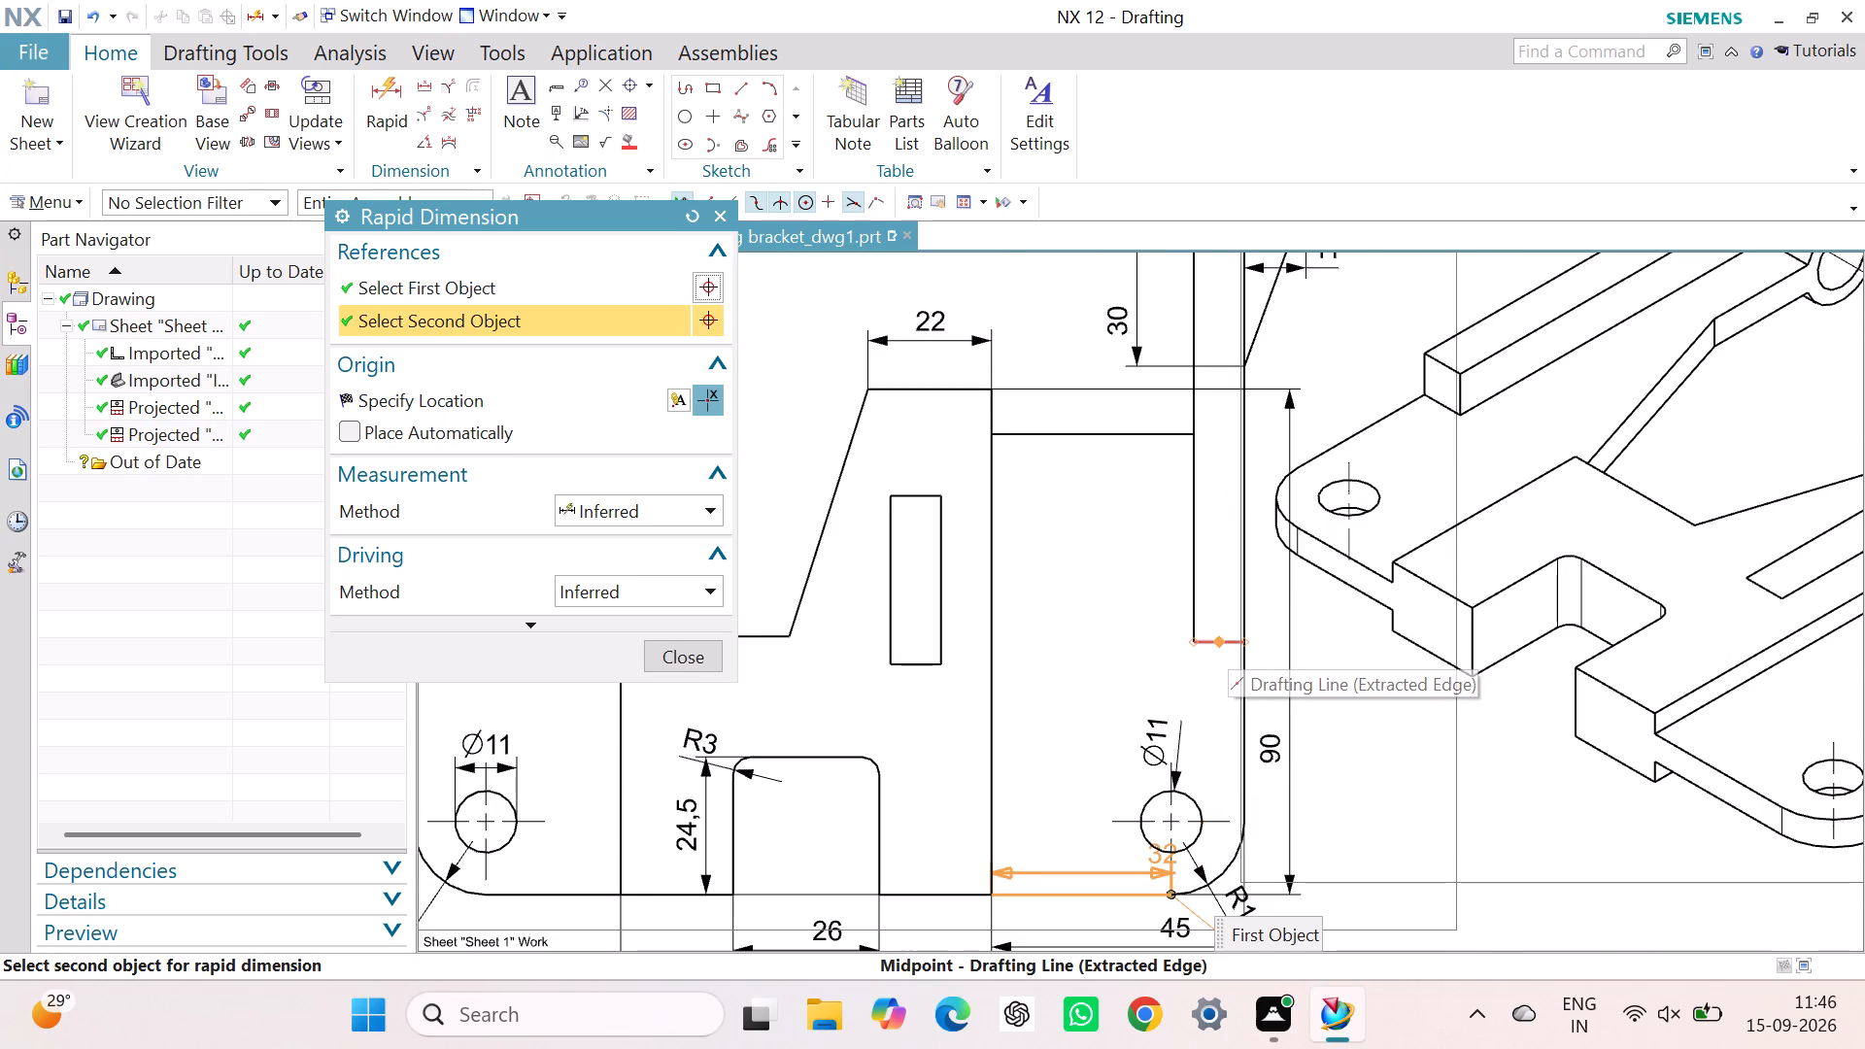
left_click(1215, 642)
left_click(1305, 691)
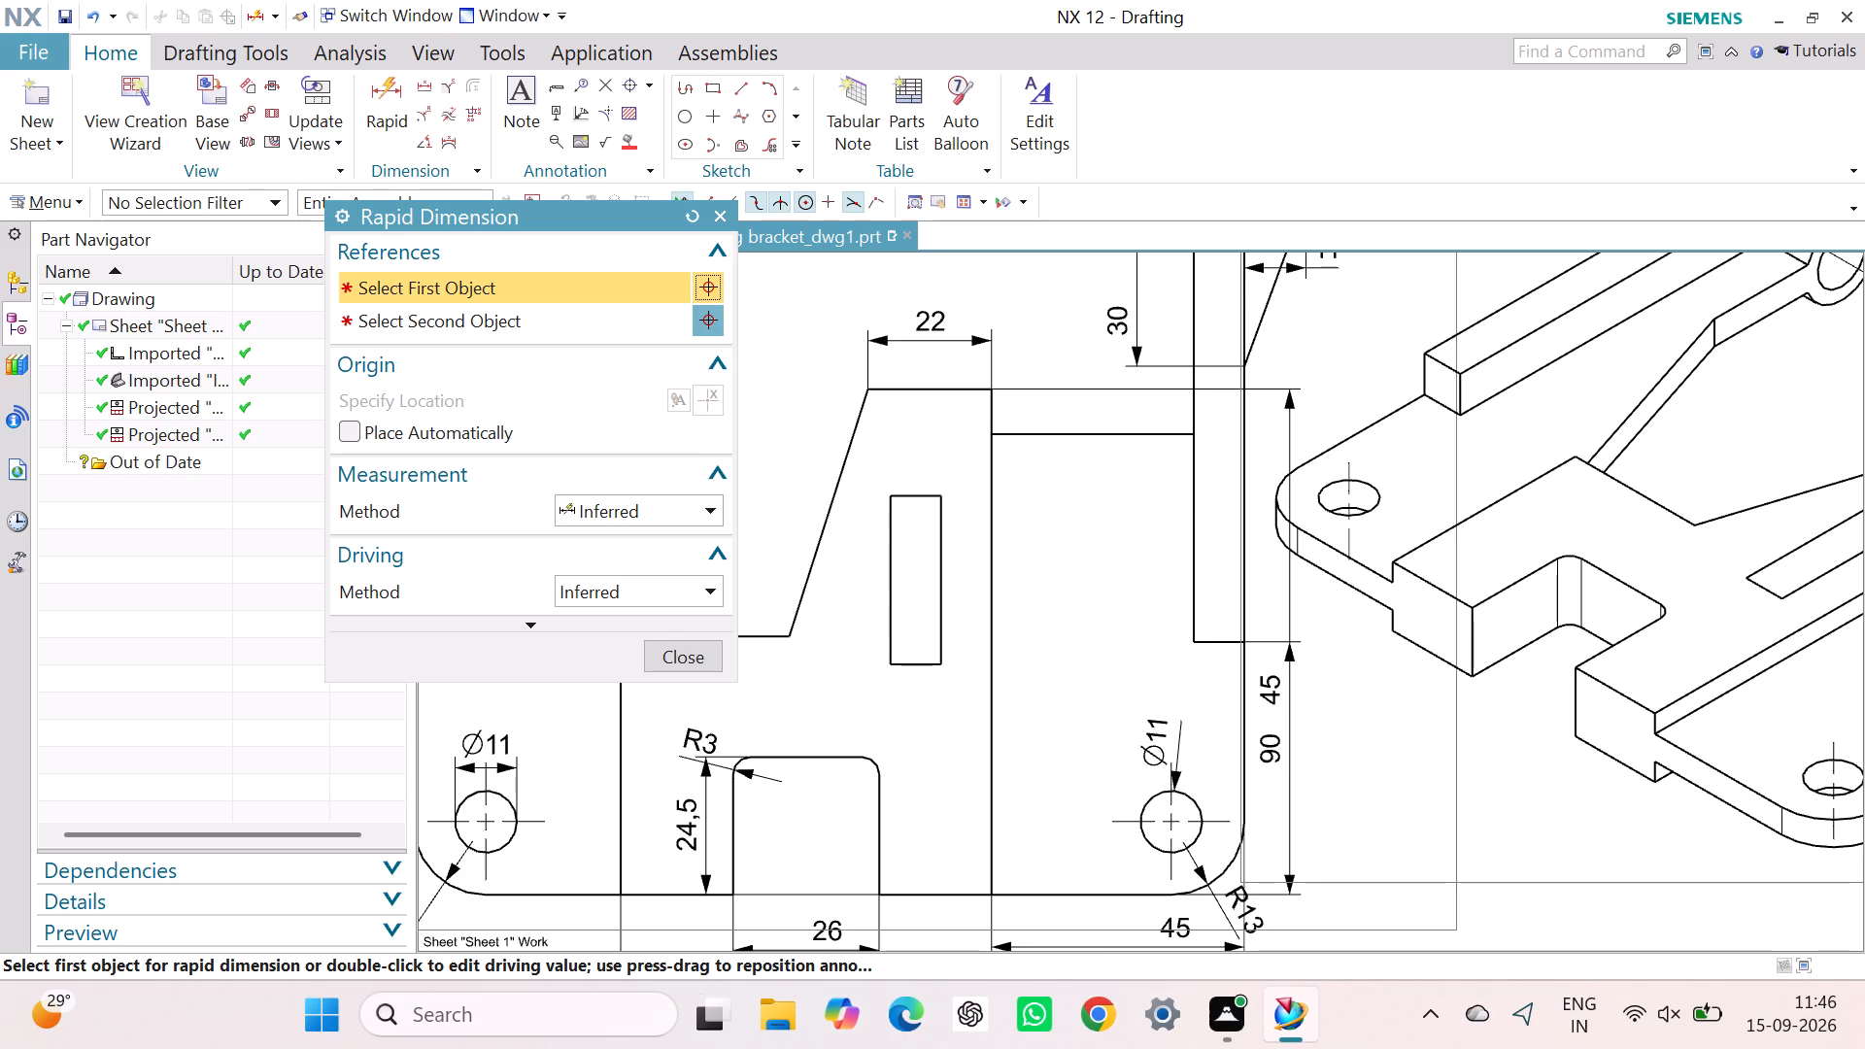
Dimension the width of the base's upper edge between the raised centre section and the right arm plate.
left_click(1021, 434)
left_click(1023, 321)
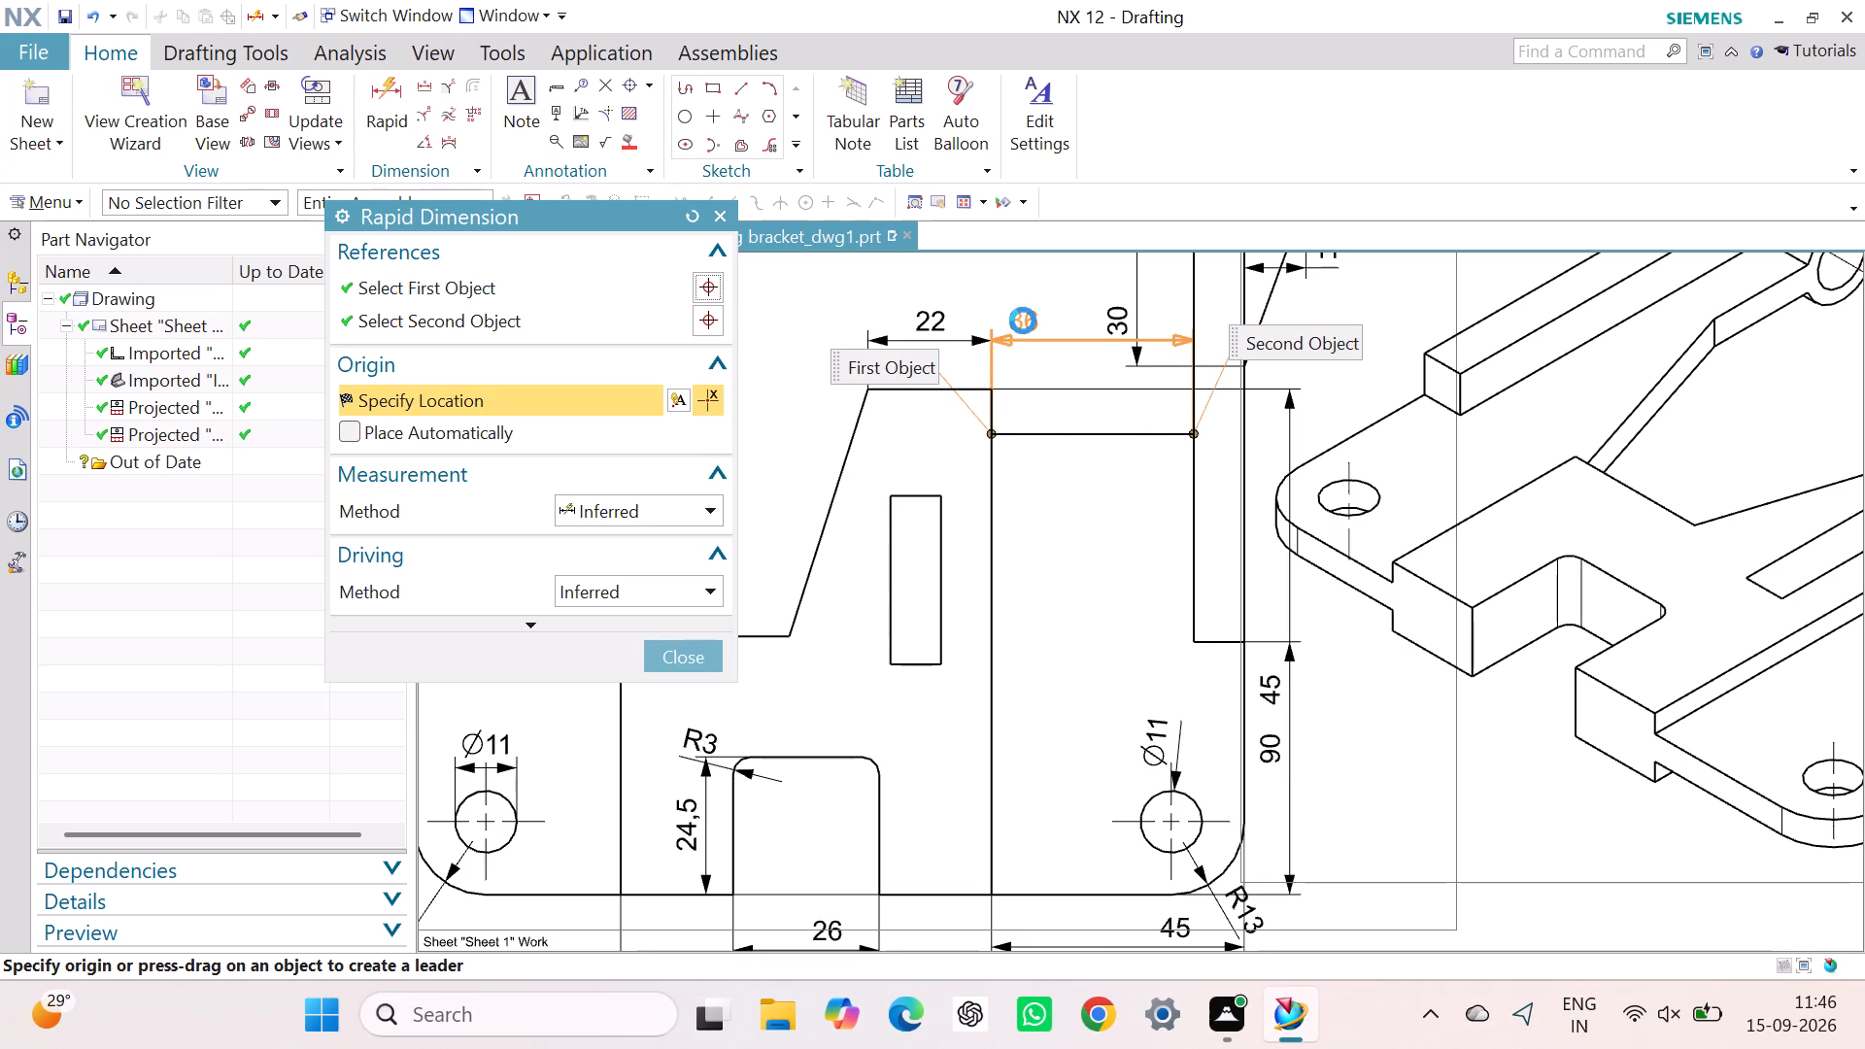
Dimension the height and width of the rectangular slot in the raised centre section of the main view.
scroll(1136, 442, "down", 2)
scroll(1136, 442, "up", 4)
scroll(1137, 443, "down", 6)
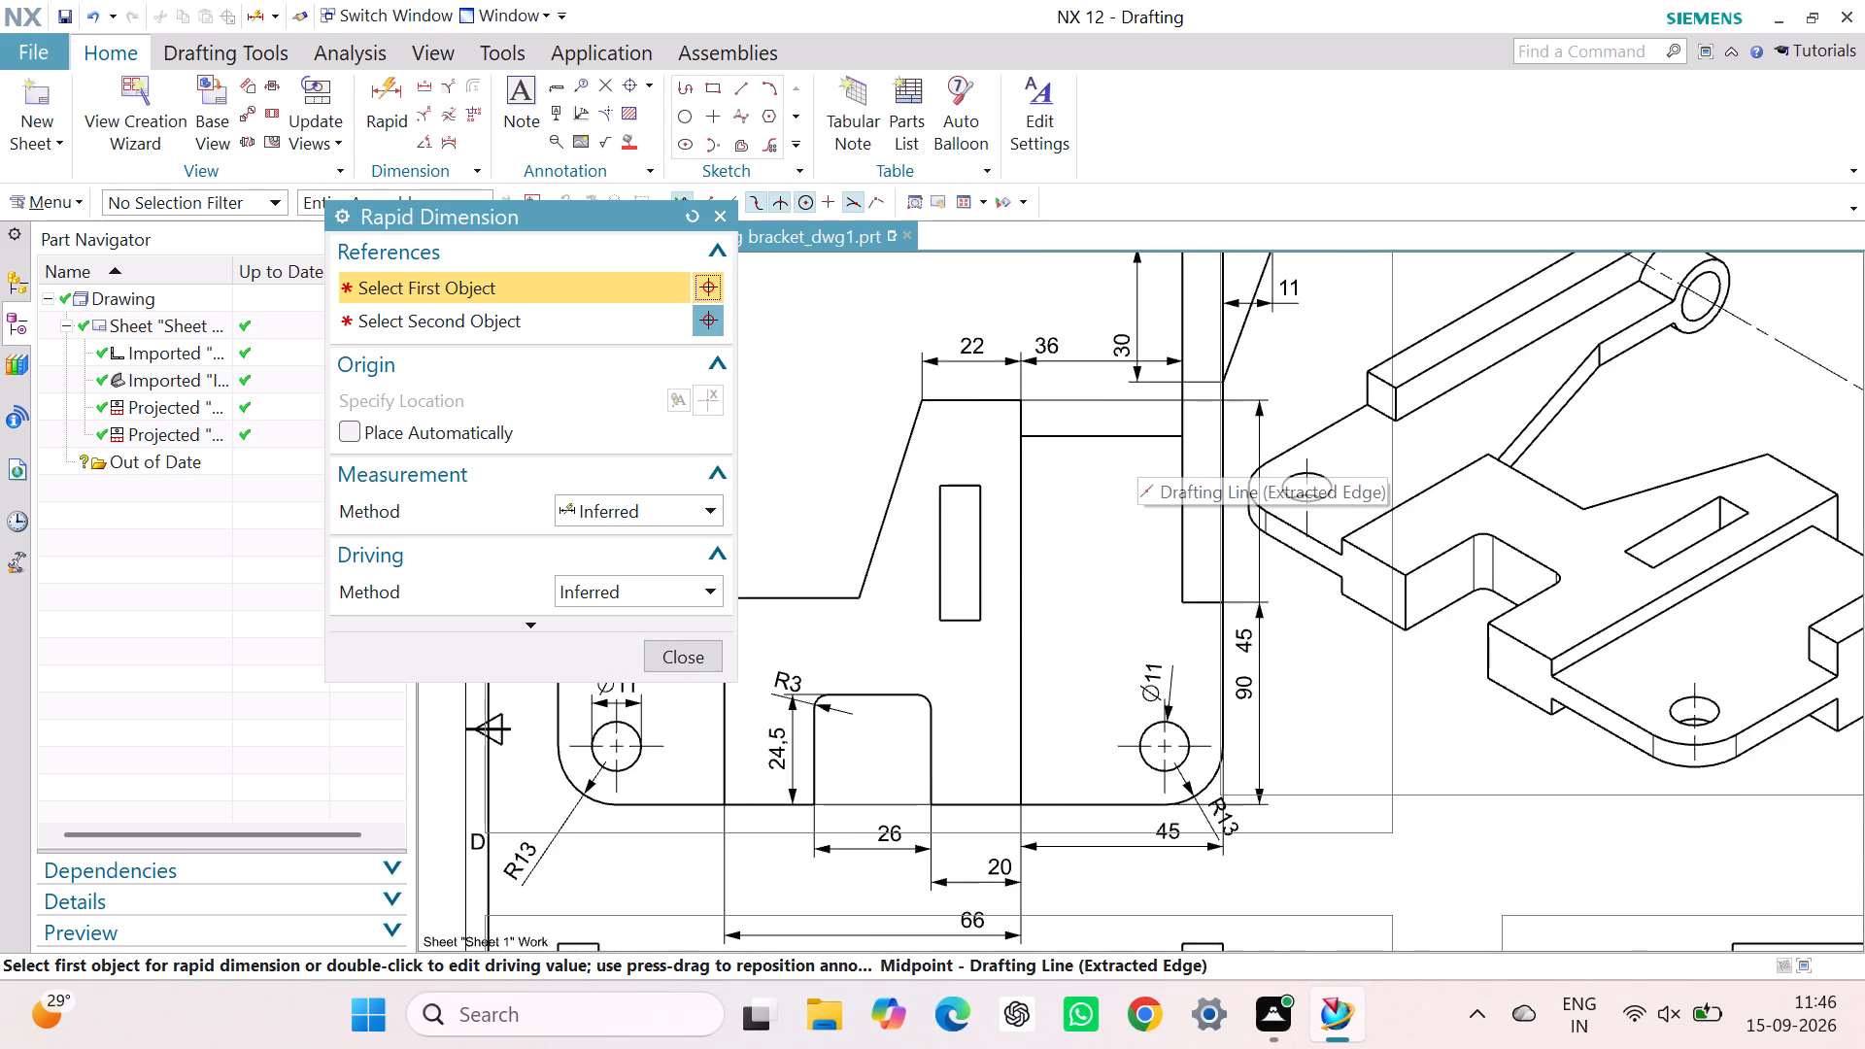
scroll(1130, 467, "down", 2)
scroll(1079, 532, "up", 7)
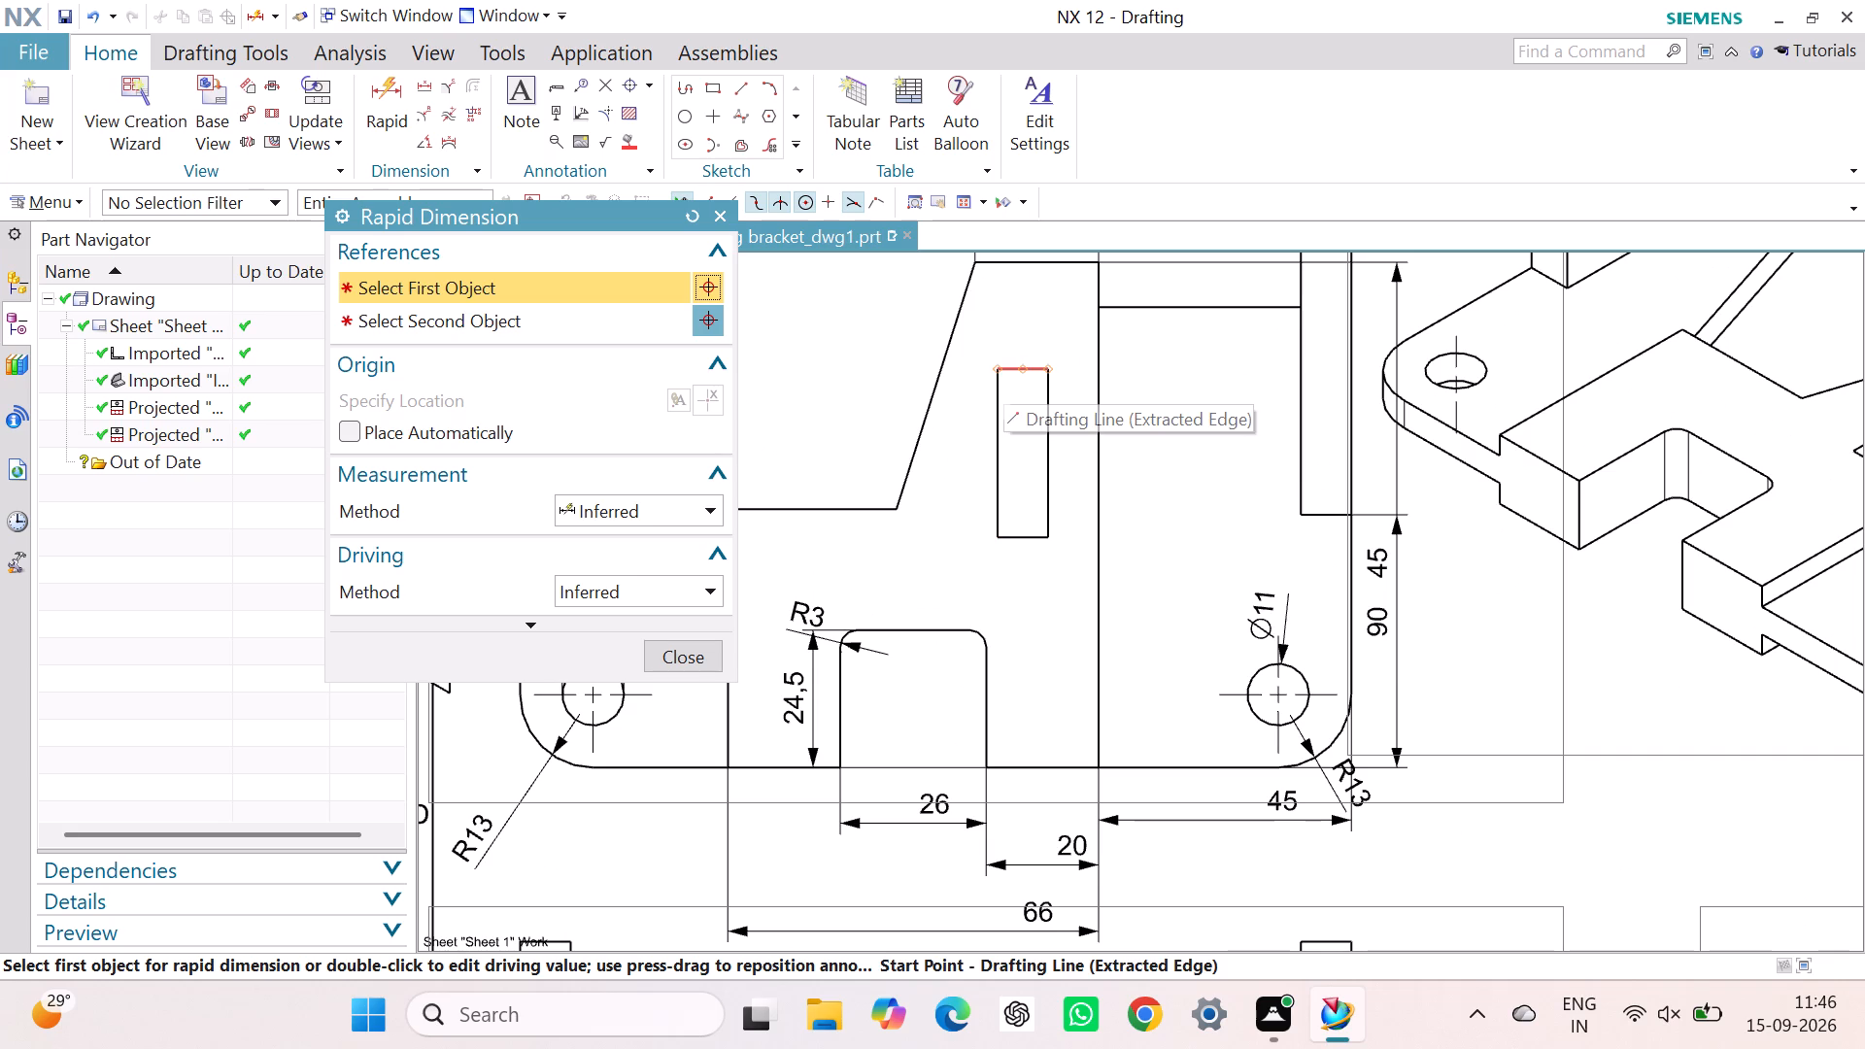
left_click(1015, 368)
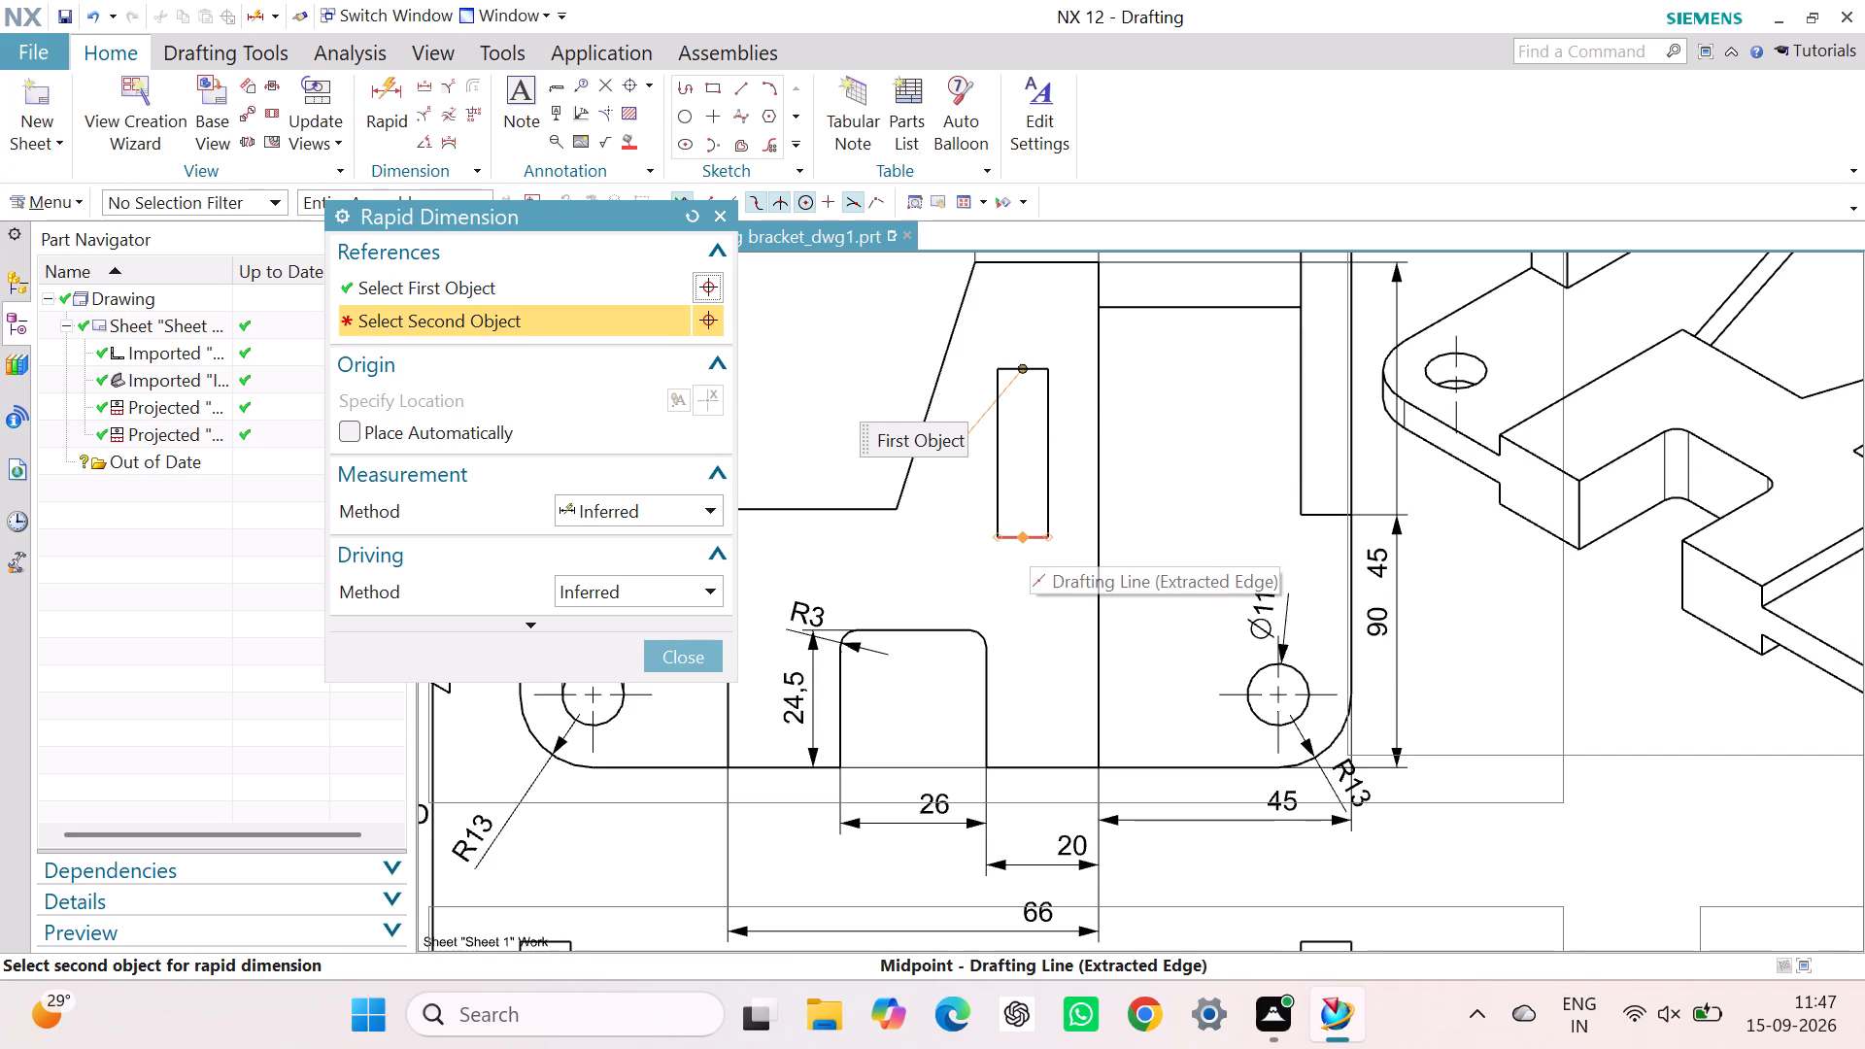
left_click(1026, 532)
left_click(1066, 467)
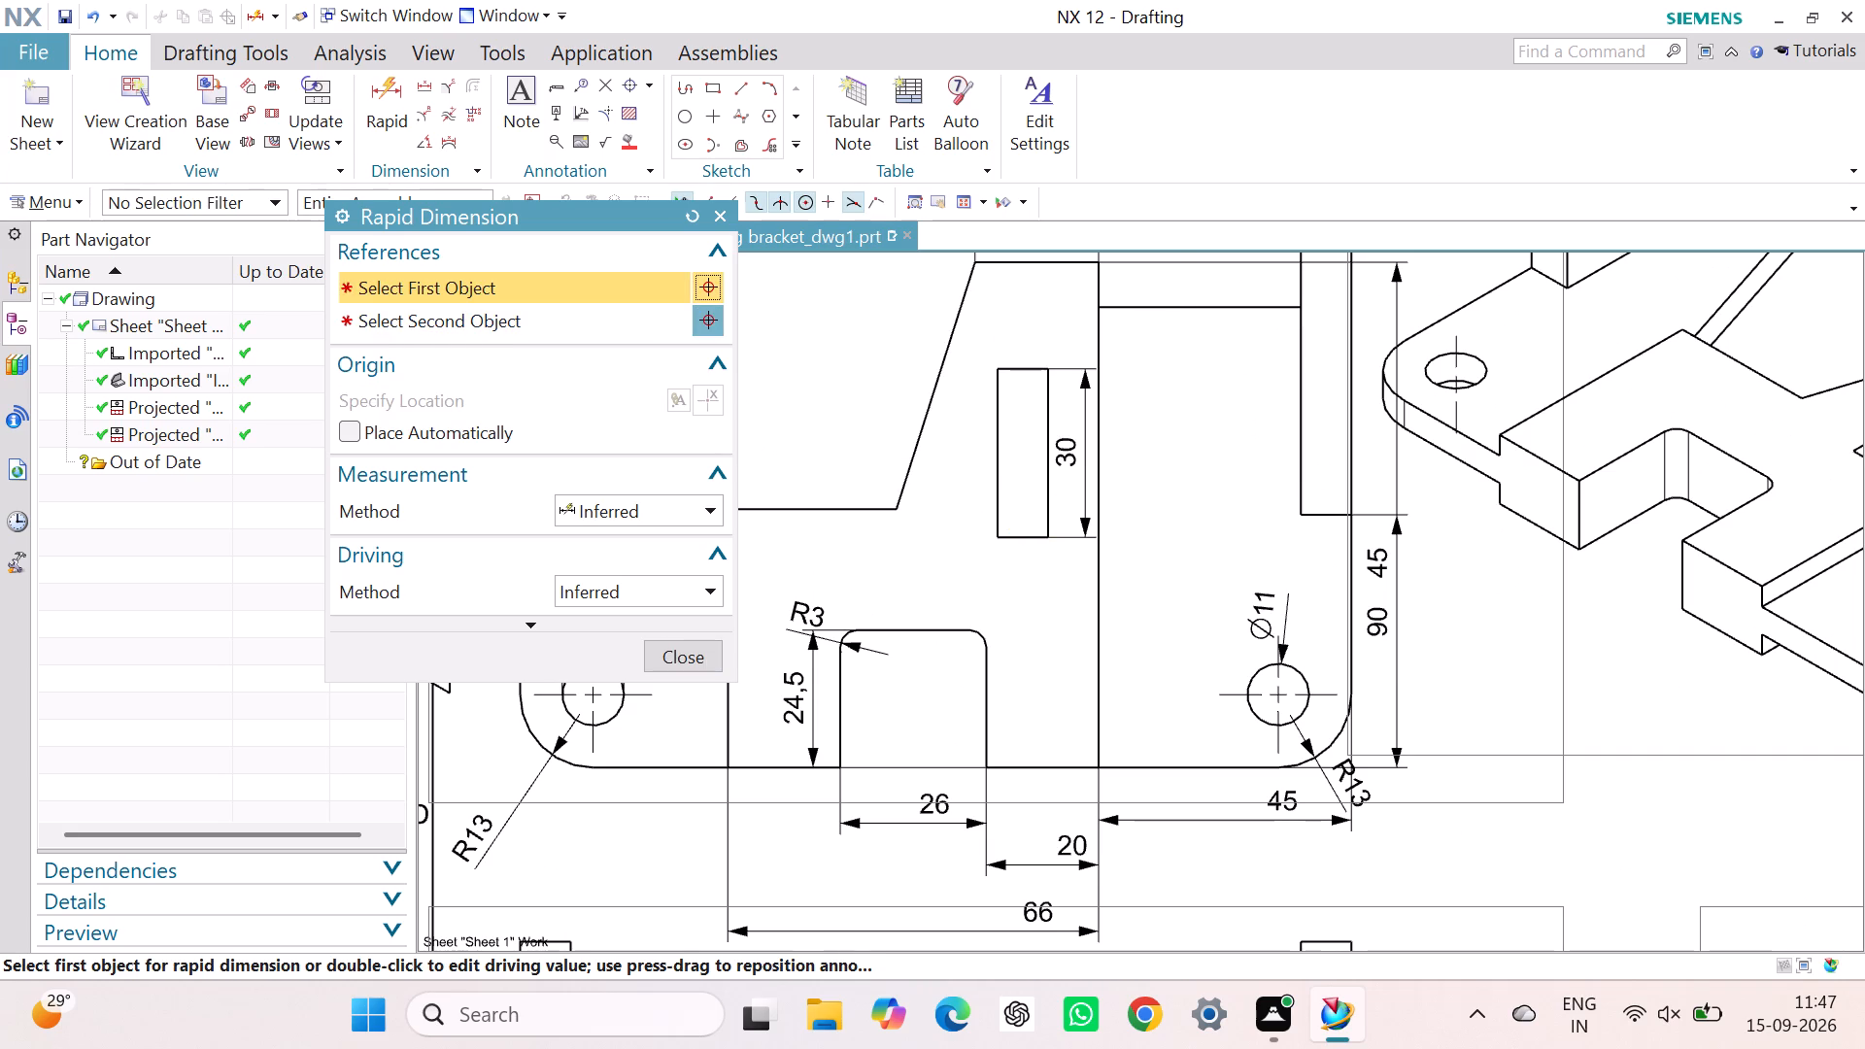
left_click(996, 538)
left_click(1045, 533)
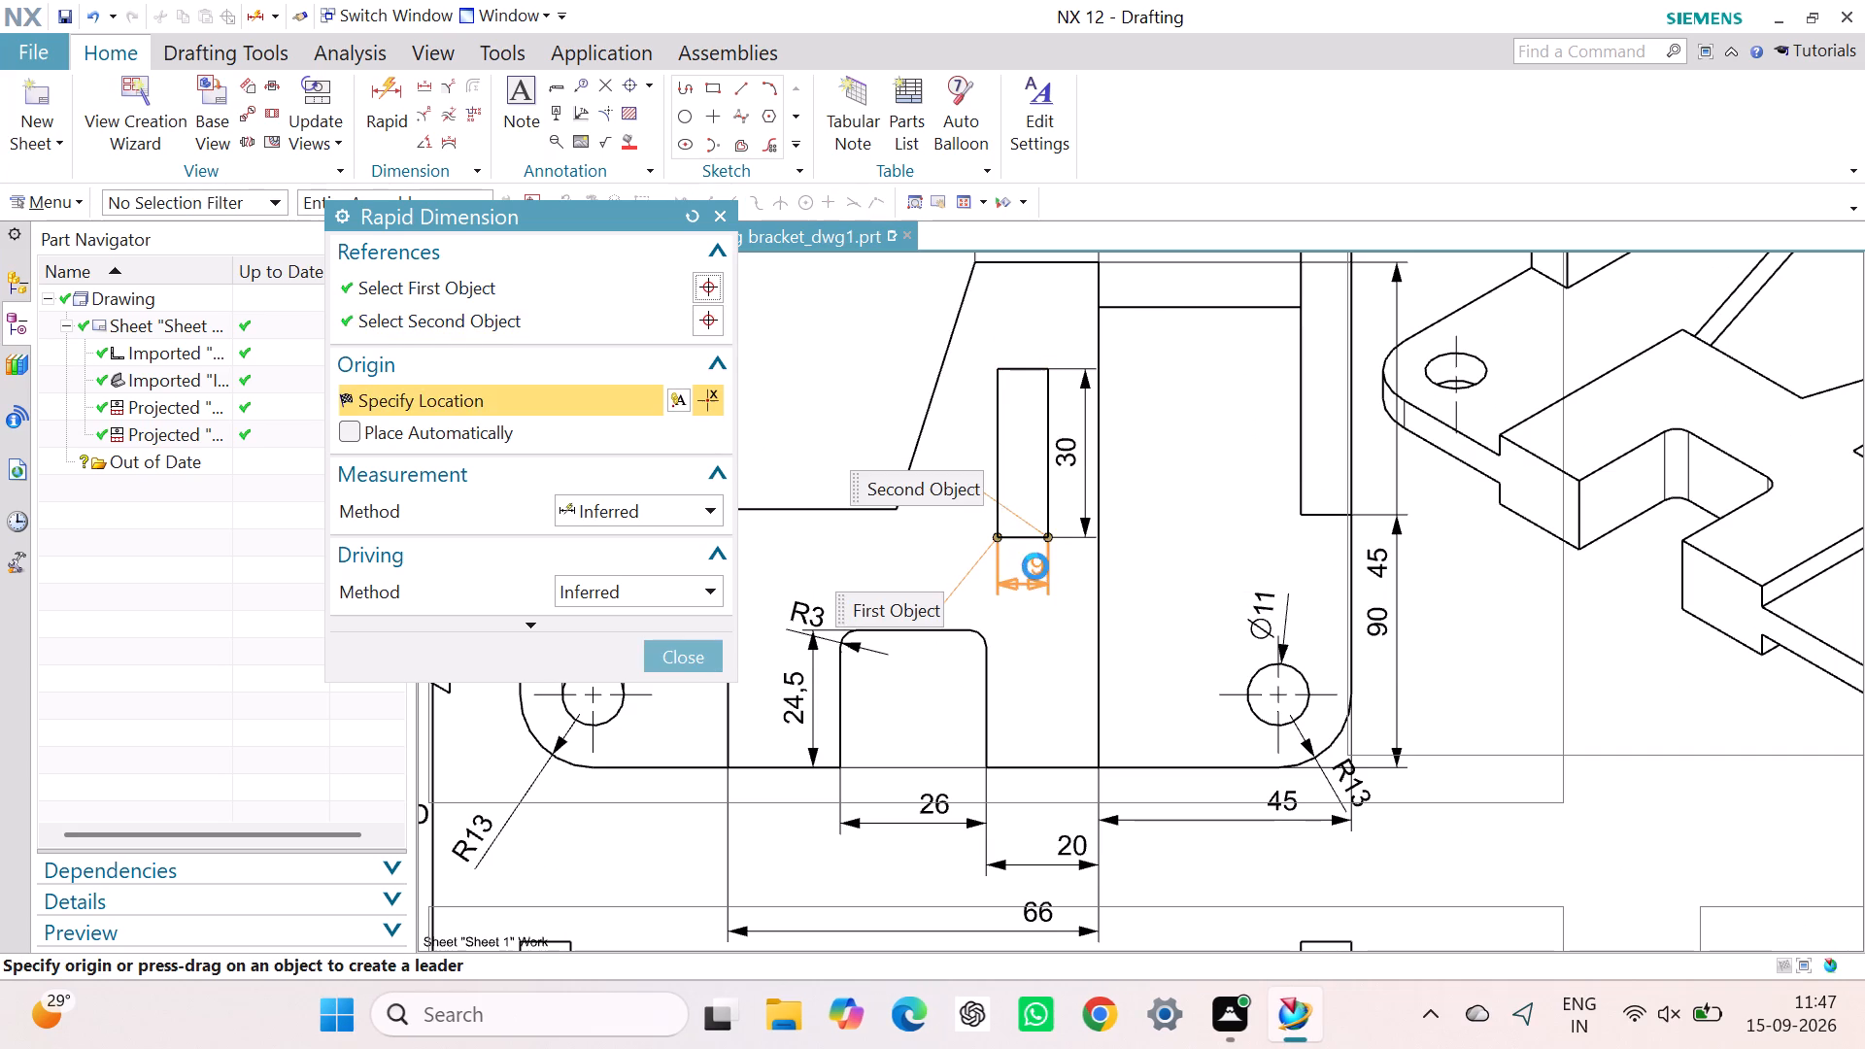
left_click(1035, 566)
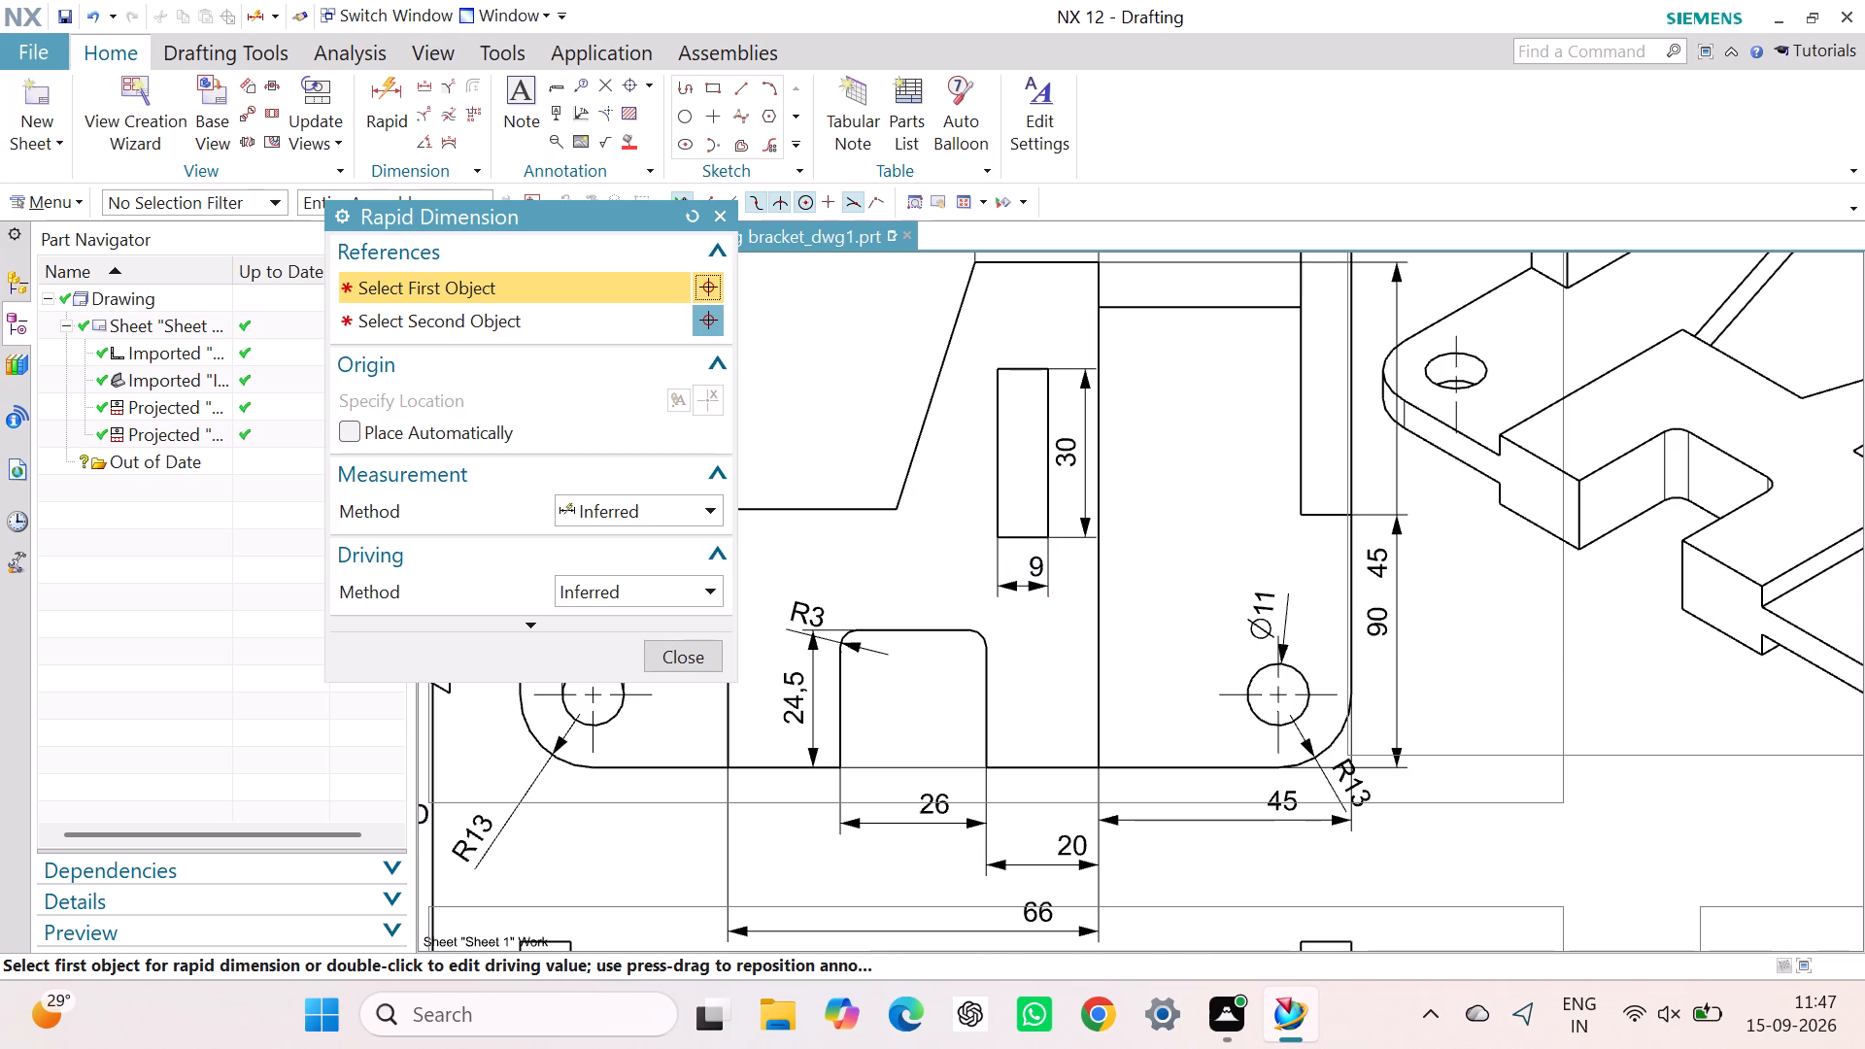
Dimension the vertical distance from the base's bottom edge to the rectangular slot's lower edge in the main view.
left_click(1048, 537)
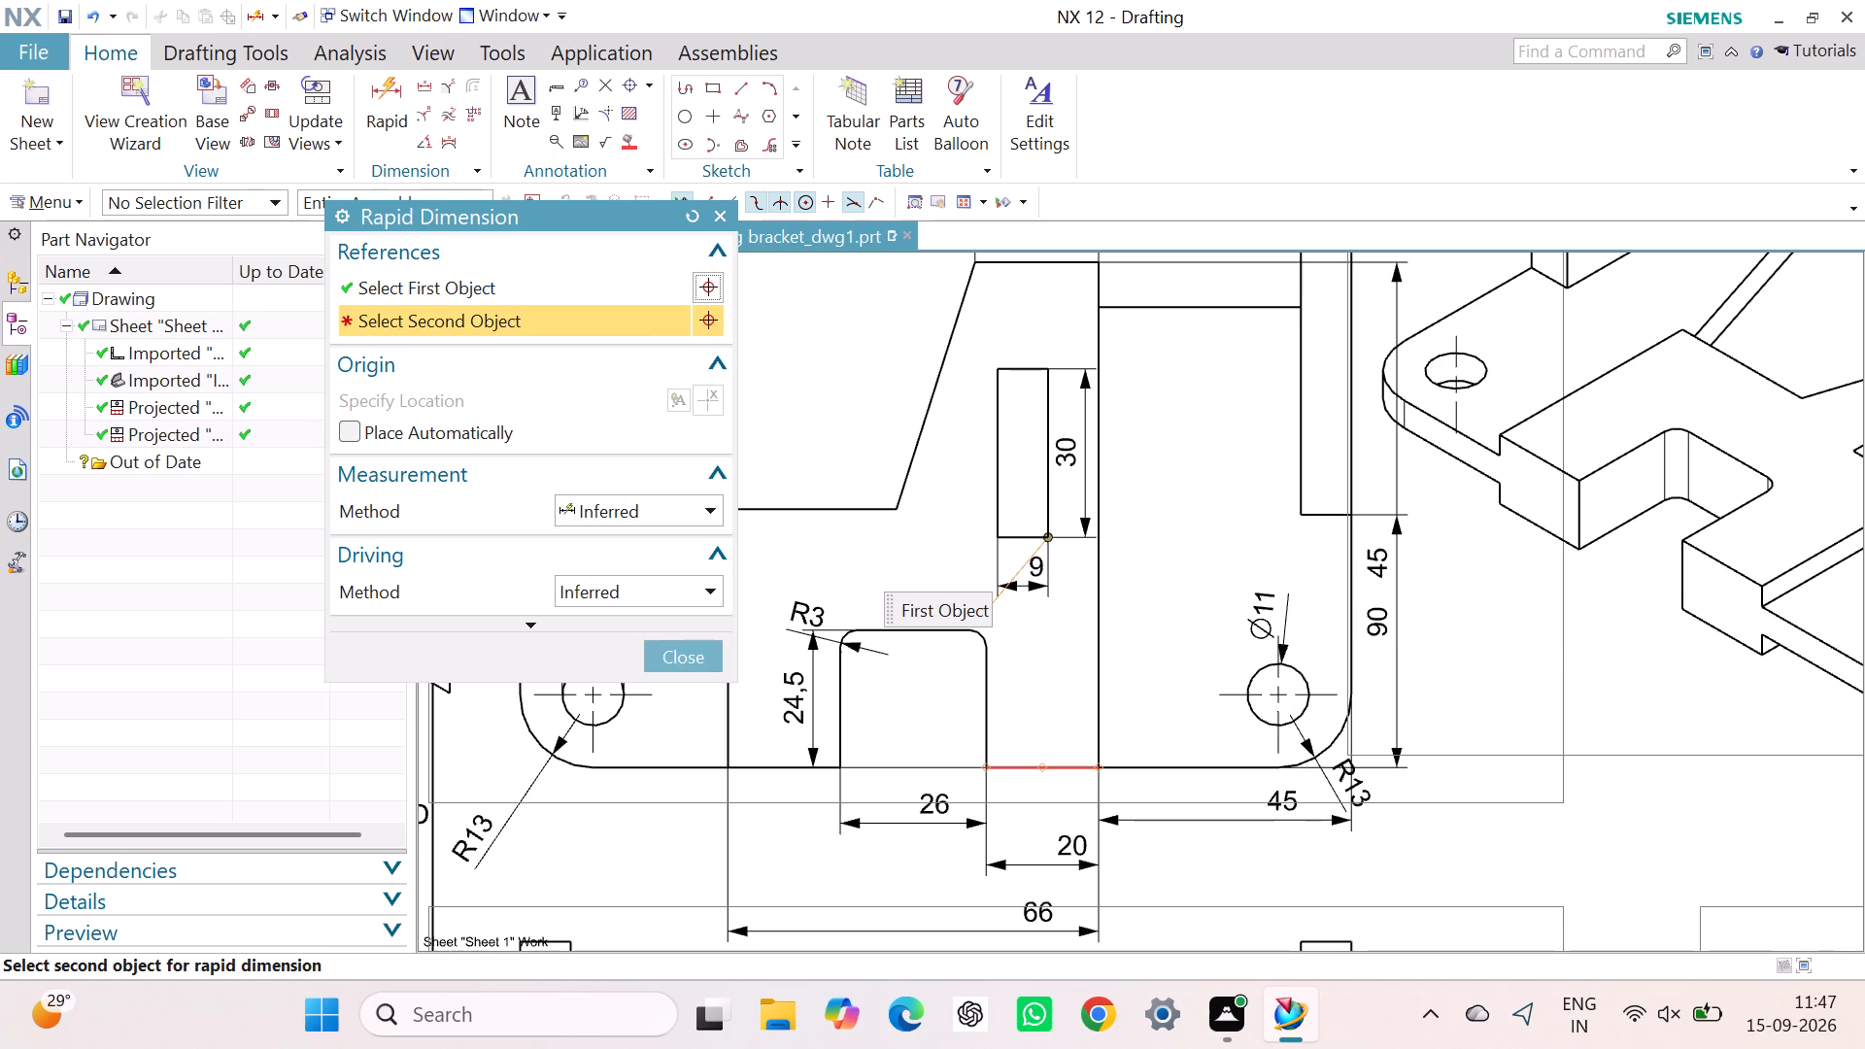
left_click(1062, 768)
left_click(1128, 720)
Dimension the width of the centre section's lower top edge, beside the sloped step, and its height above the base's bottom edge.
scroll(1010, 698, "up", 2)
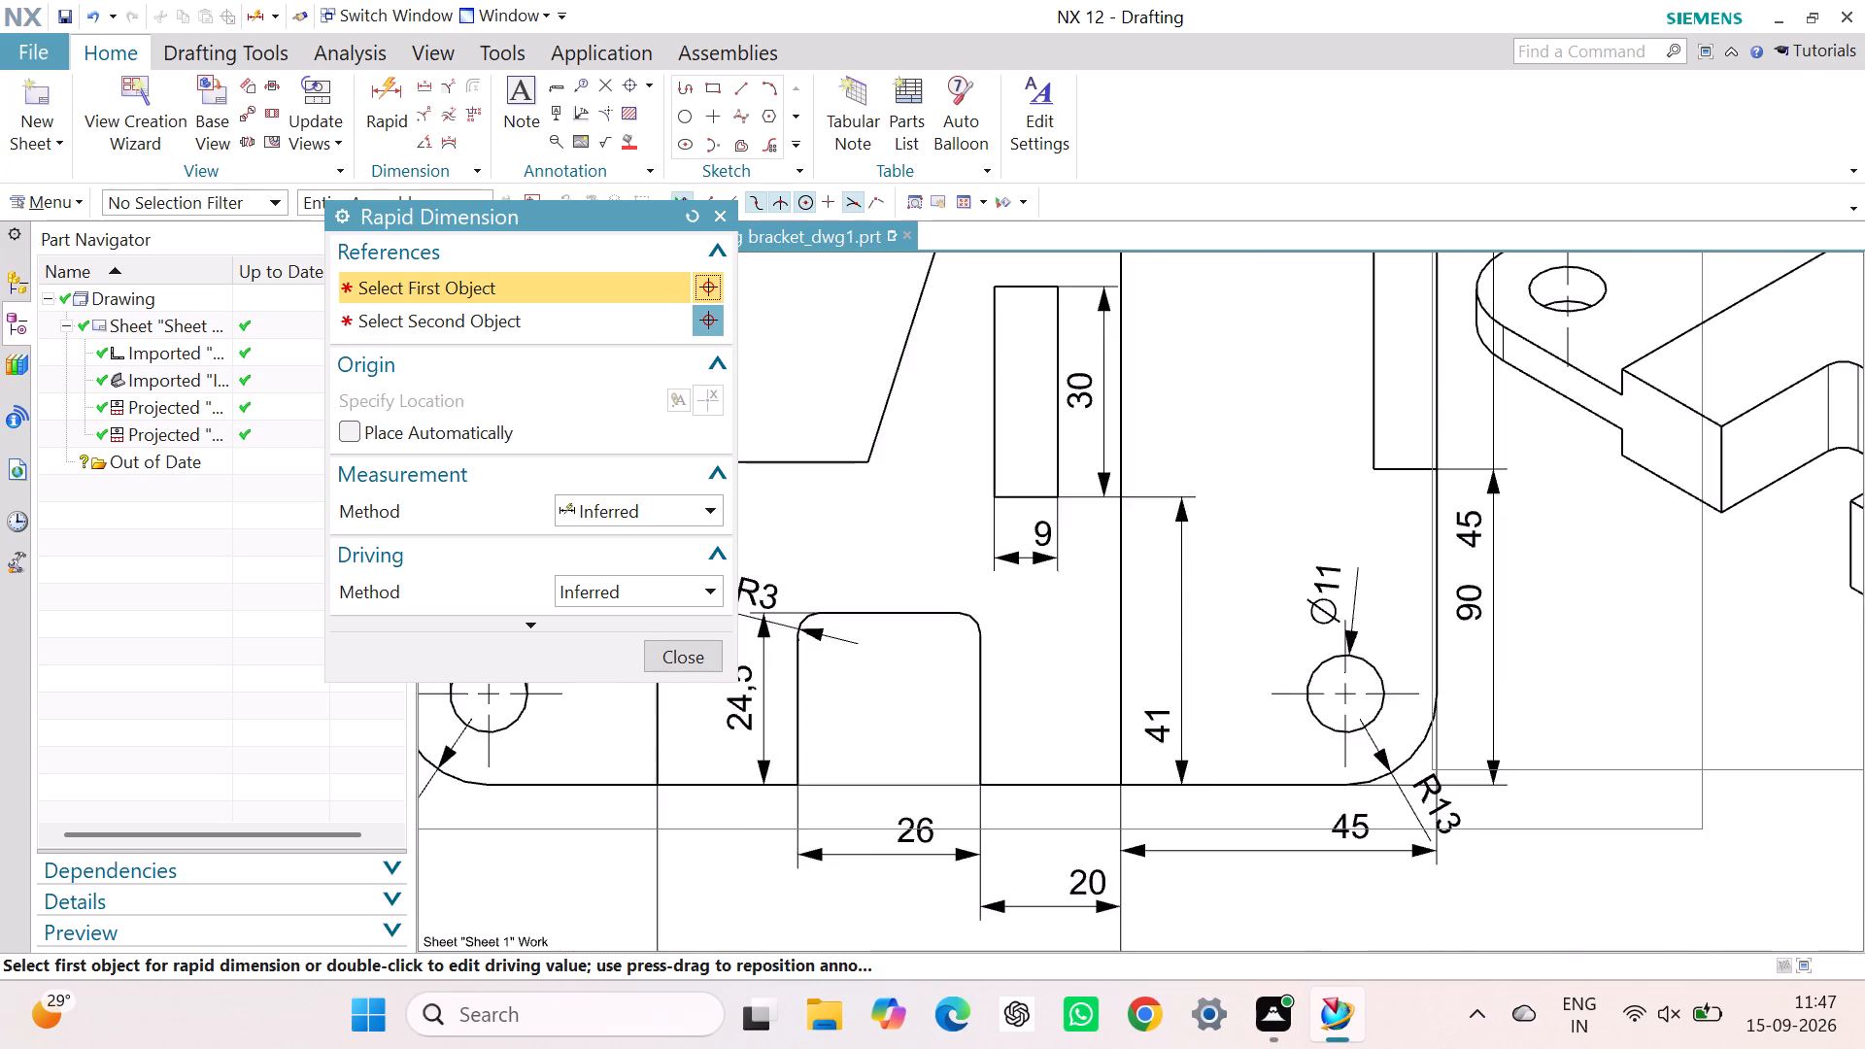
scroll(1007, 694, "down", 9)
scroll(905, 635, "up", 3)
scroll(905, 635, "down", 1)
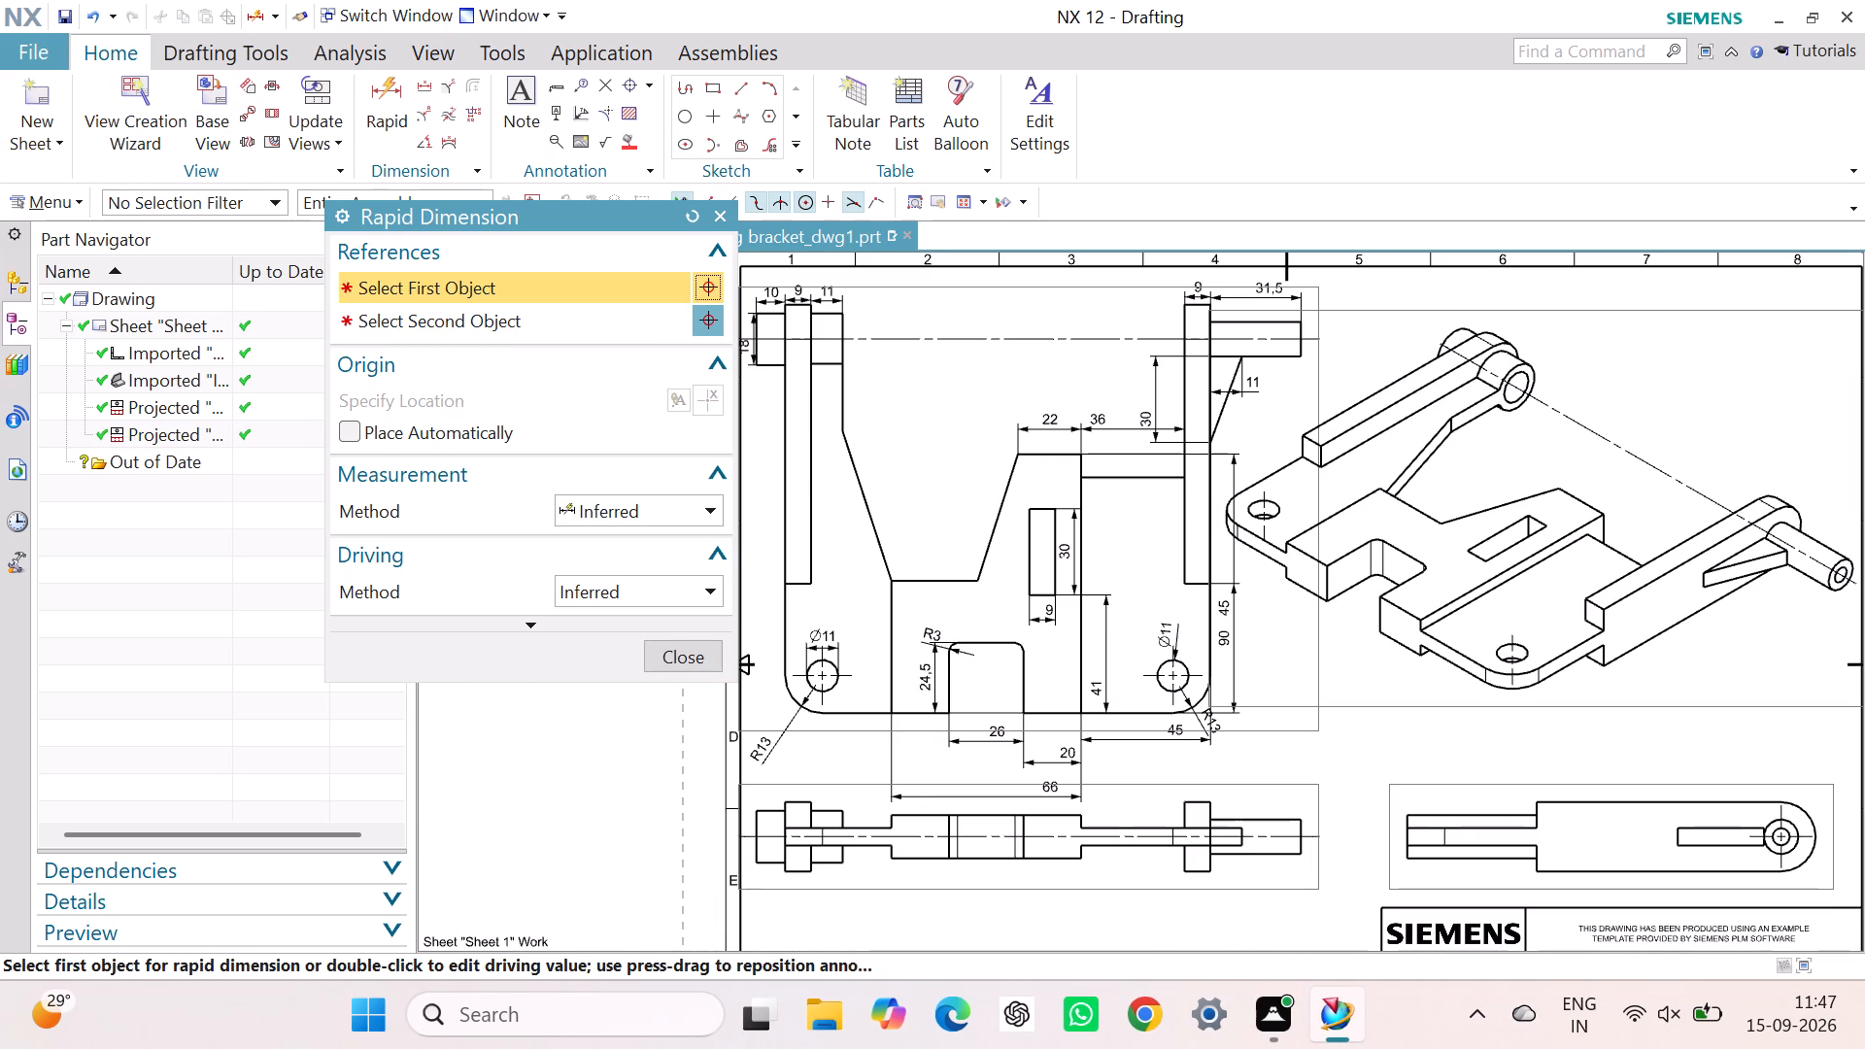
left_click(888, 580)
left_click(975, 578)
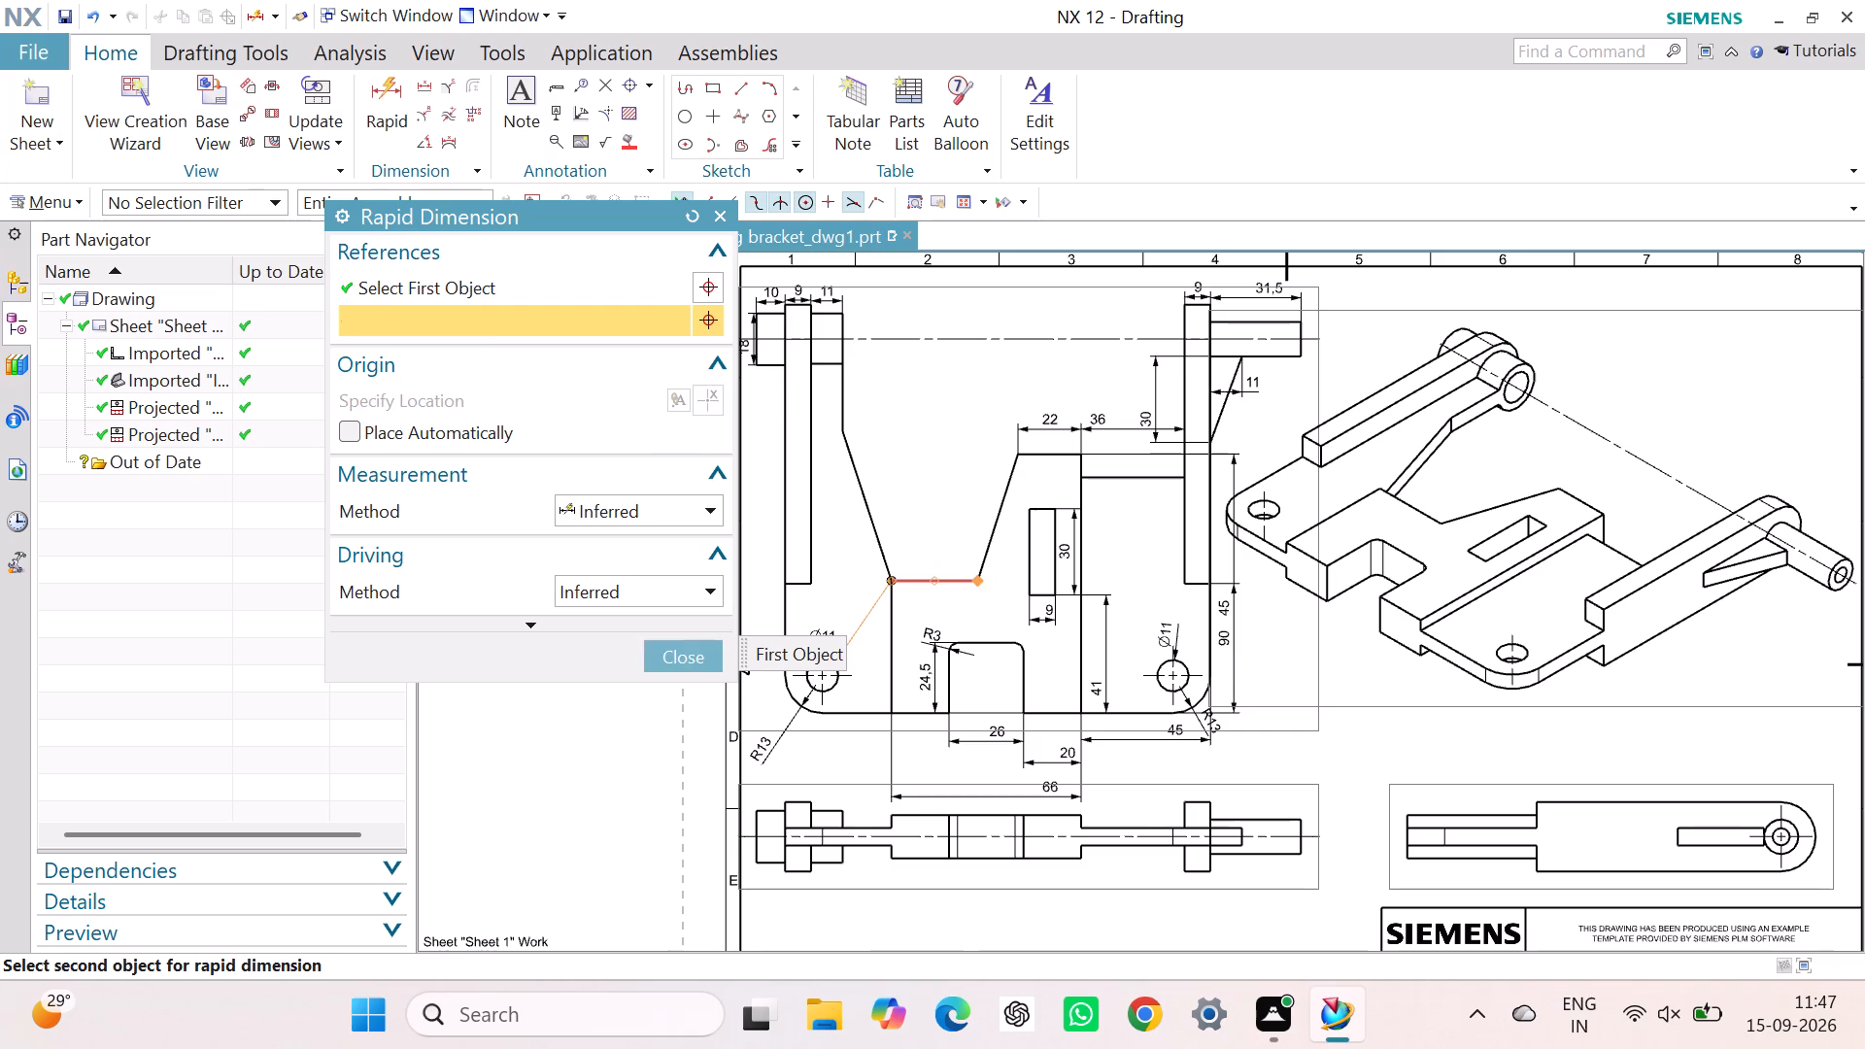
left_click(939, 517)
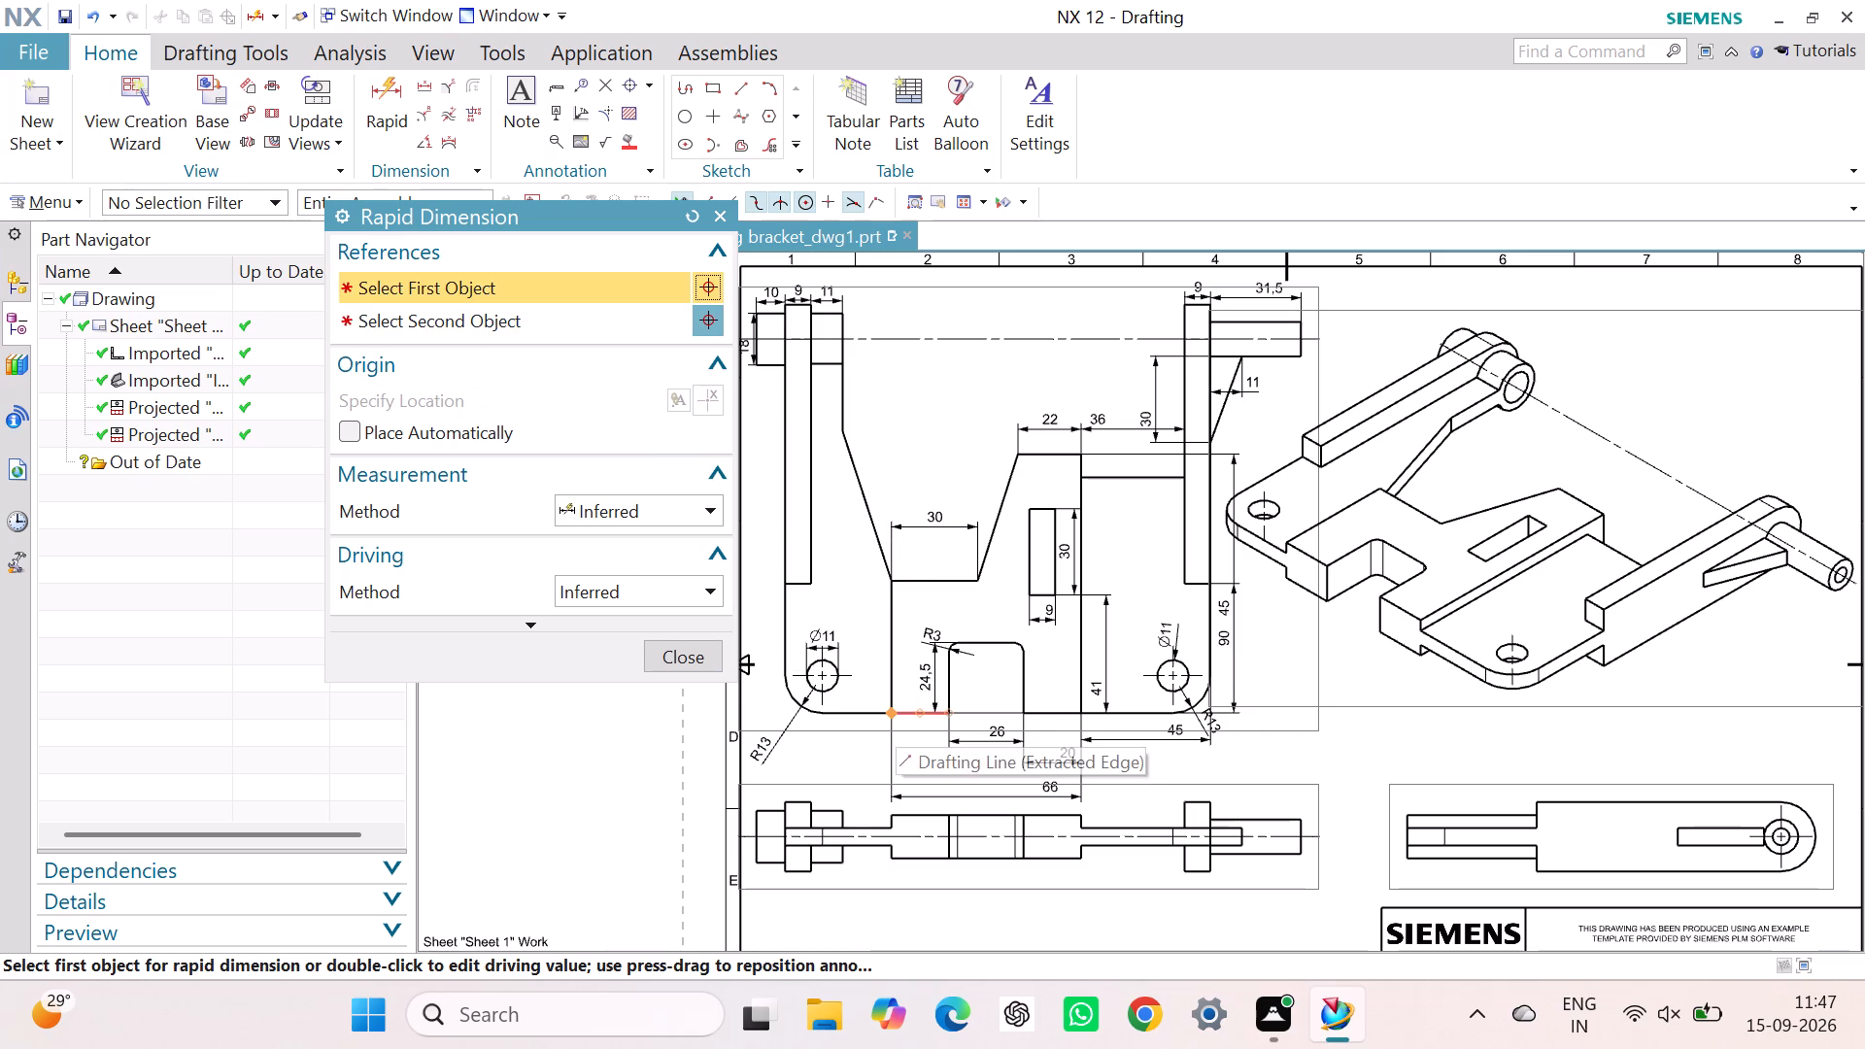
left_click(896, 714)
left_click(891, 582)
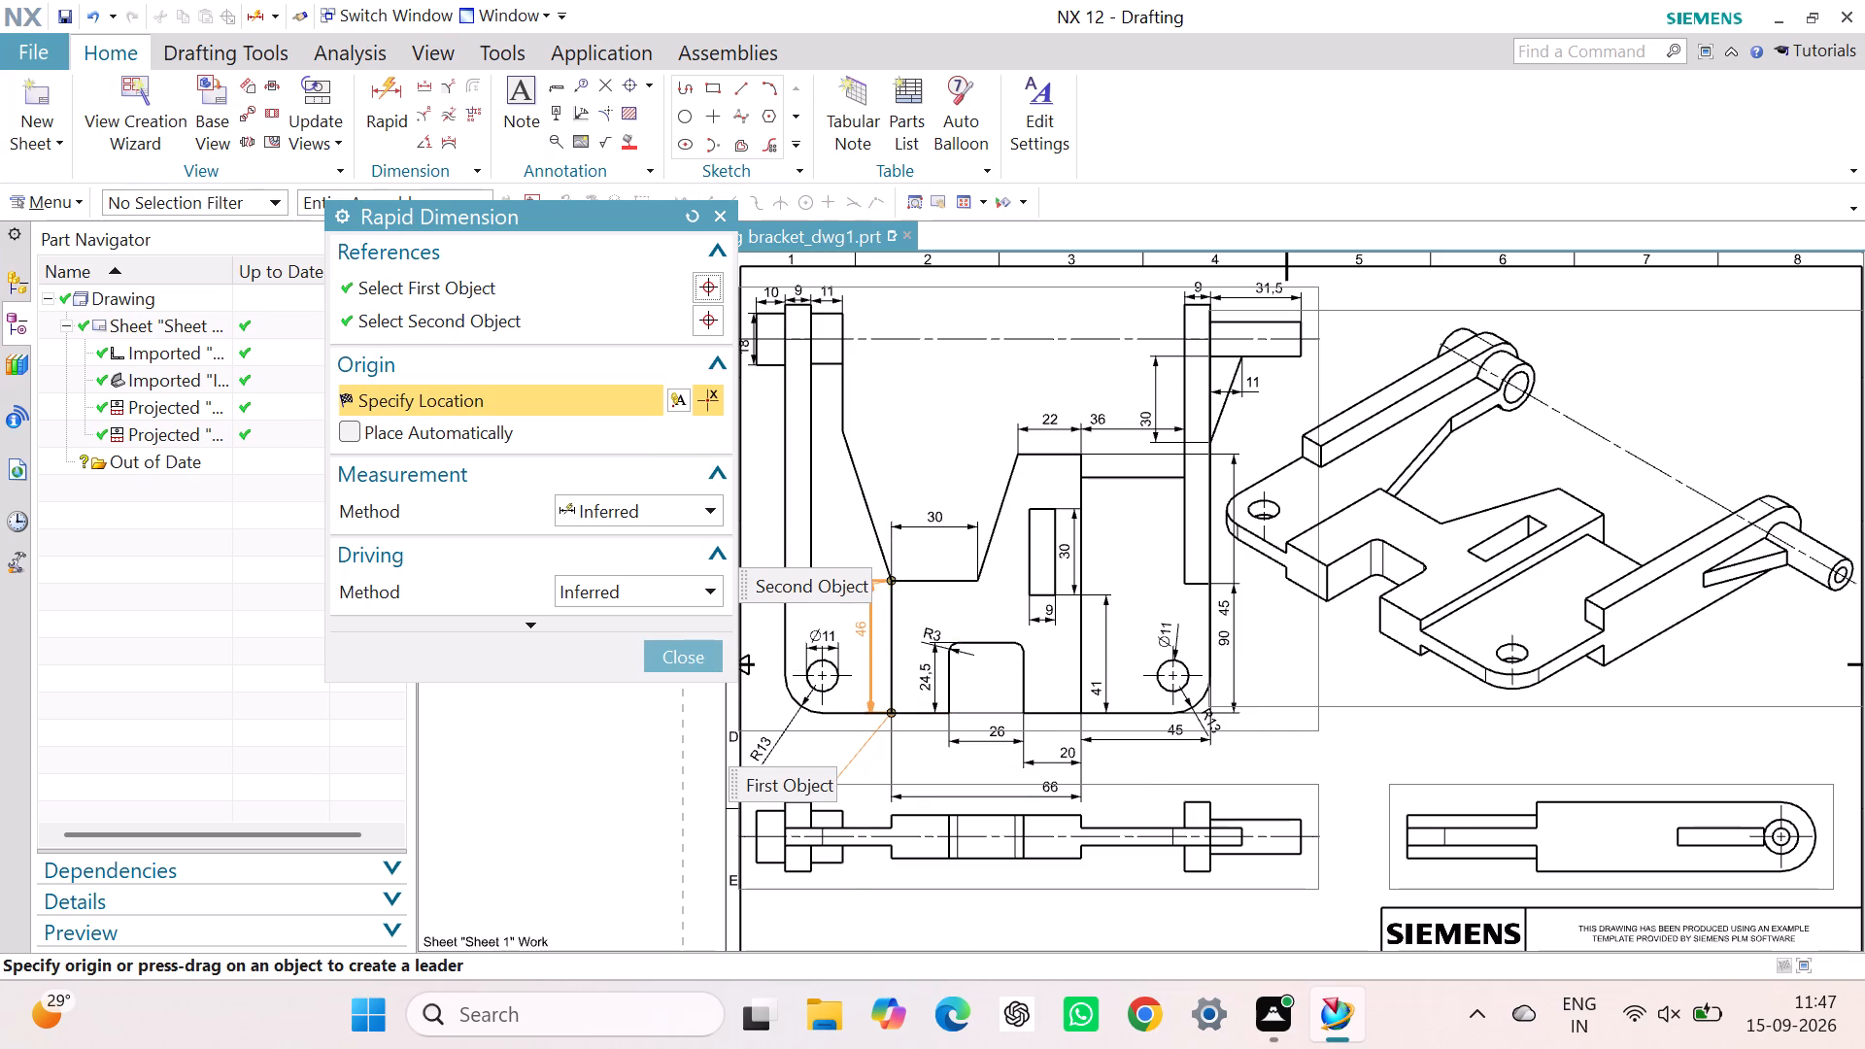
left_click(859, 630)
Dimension the width of the thick centre section in the projected view below the main view, placing it beneath that view.
scroll(873, 668, "down", 2)
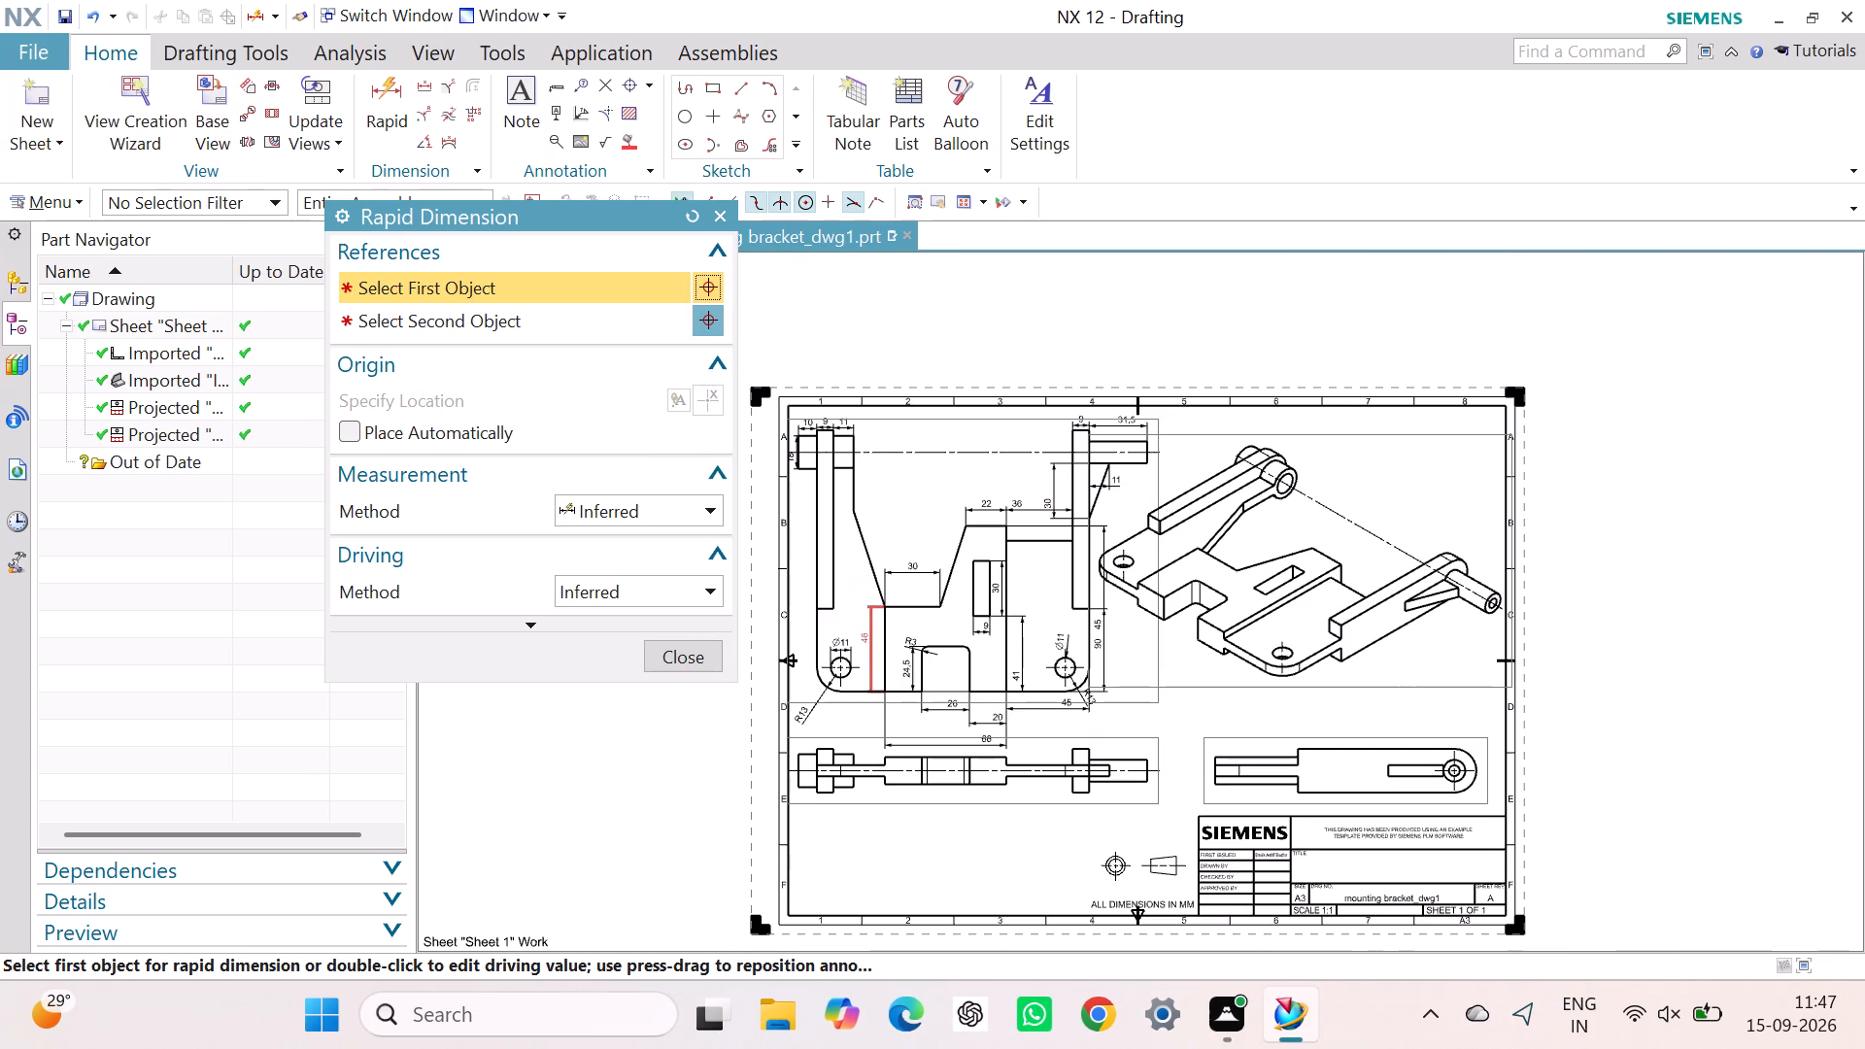
scroll(850, 492, "up", 3)
scroll(845, 570, "down", 4)
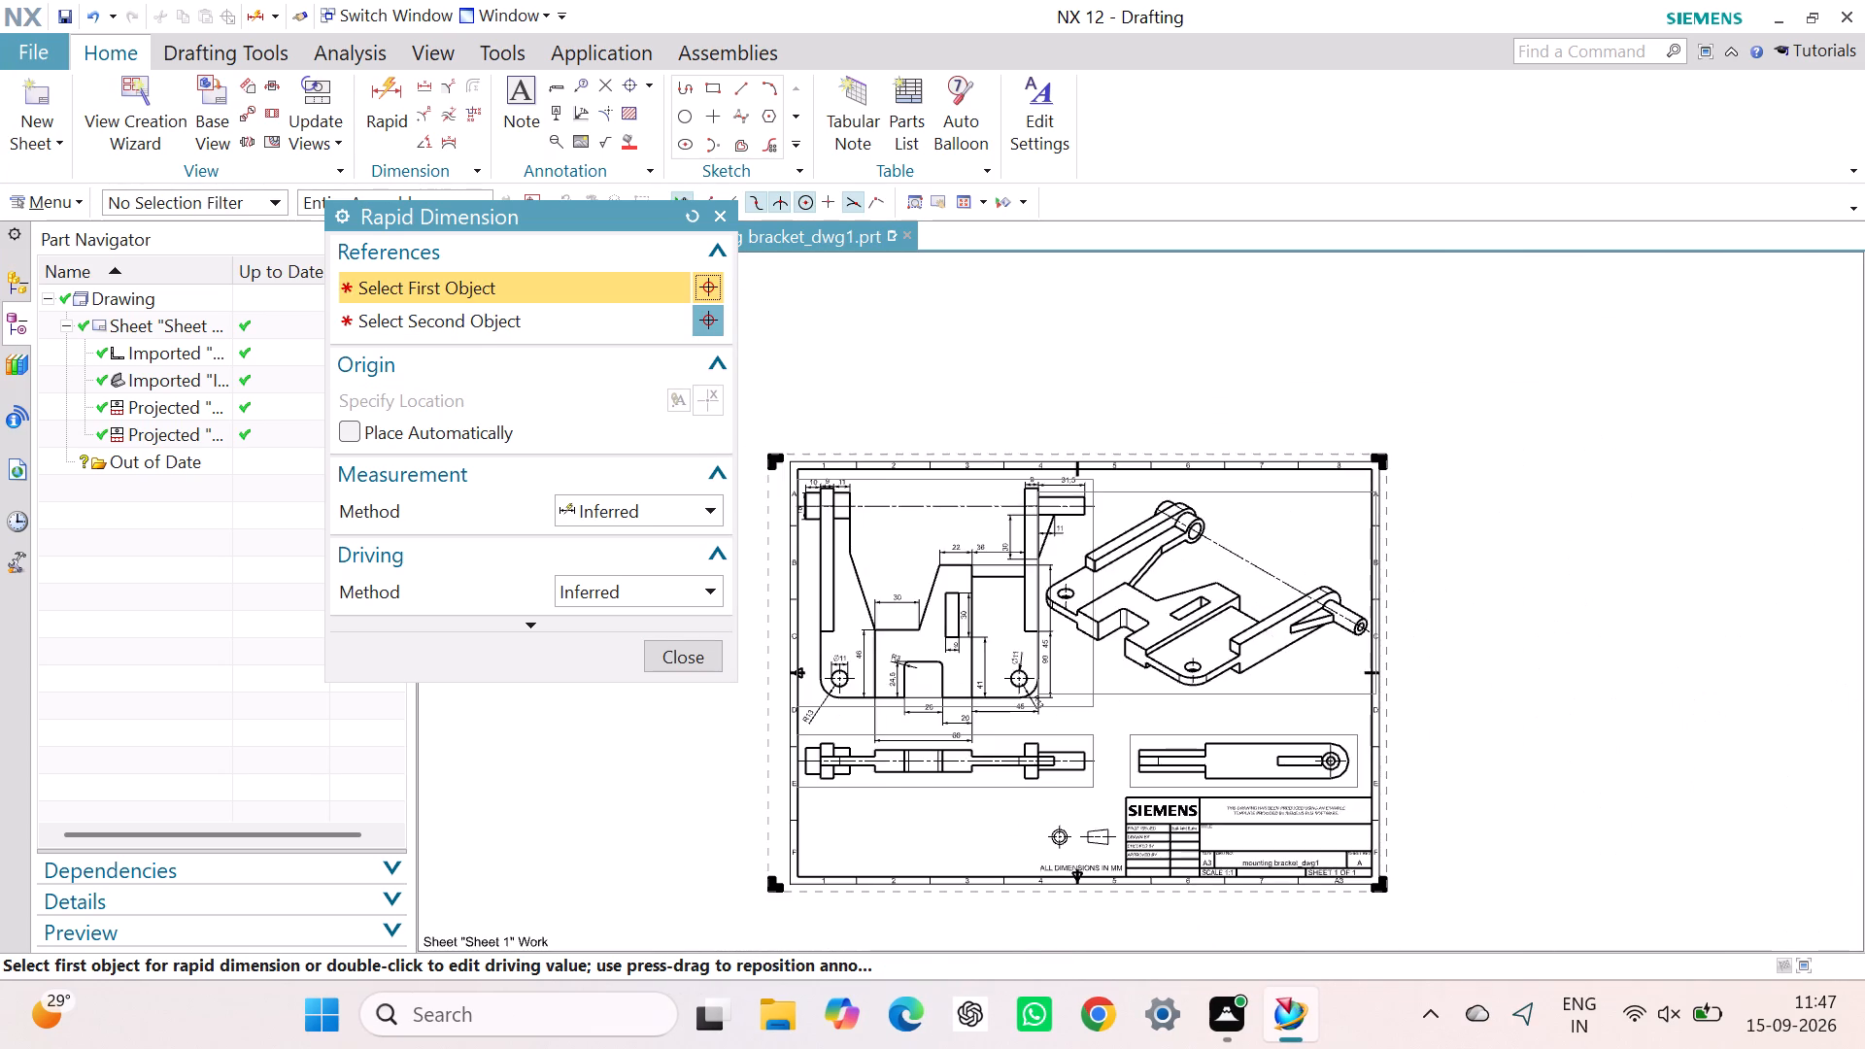
scroll(802, 678, "up", 5)
scroll(812, 662, "down", 3)
scroll(1207, 558, "down", 1)
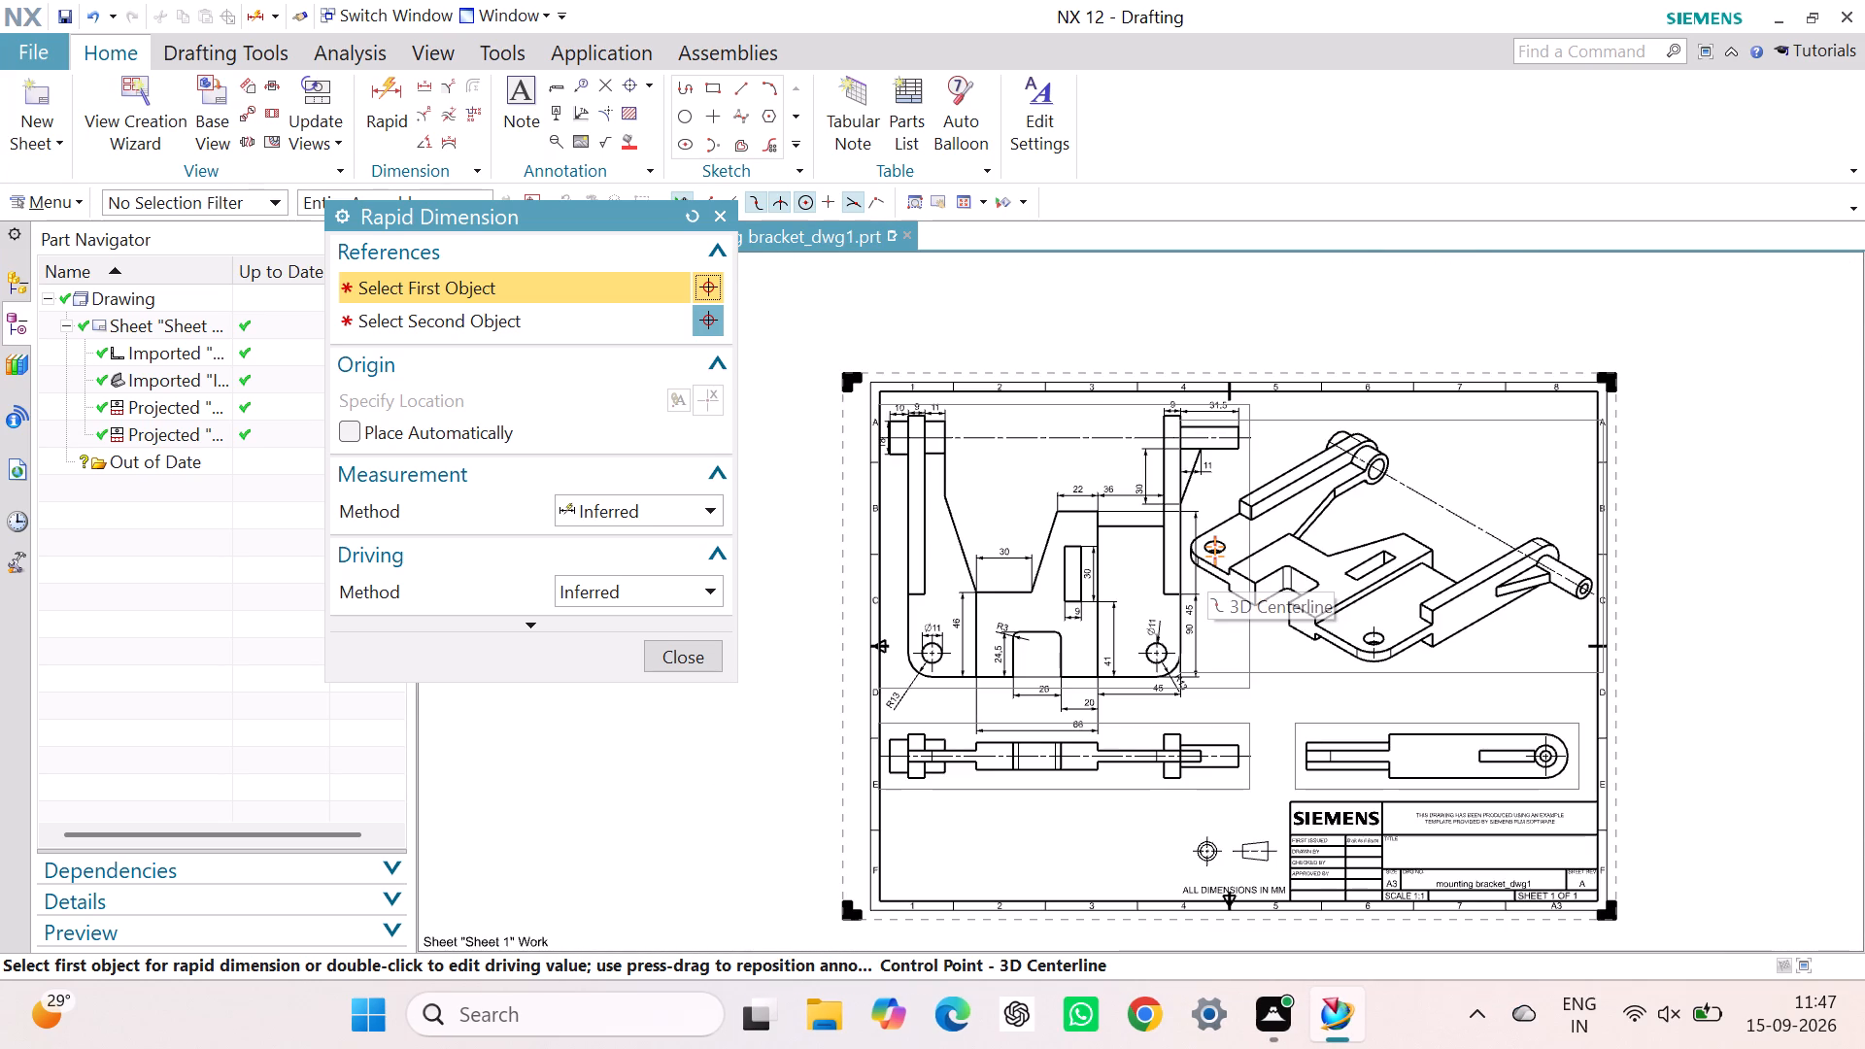
scroll(1150, 774, "up", 5)
scroll(1120, 672, "up", 2)
scroll(1062, 846, "down", 1)
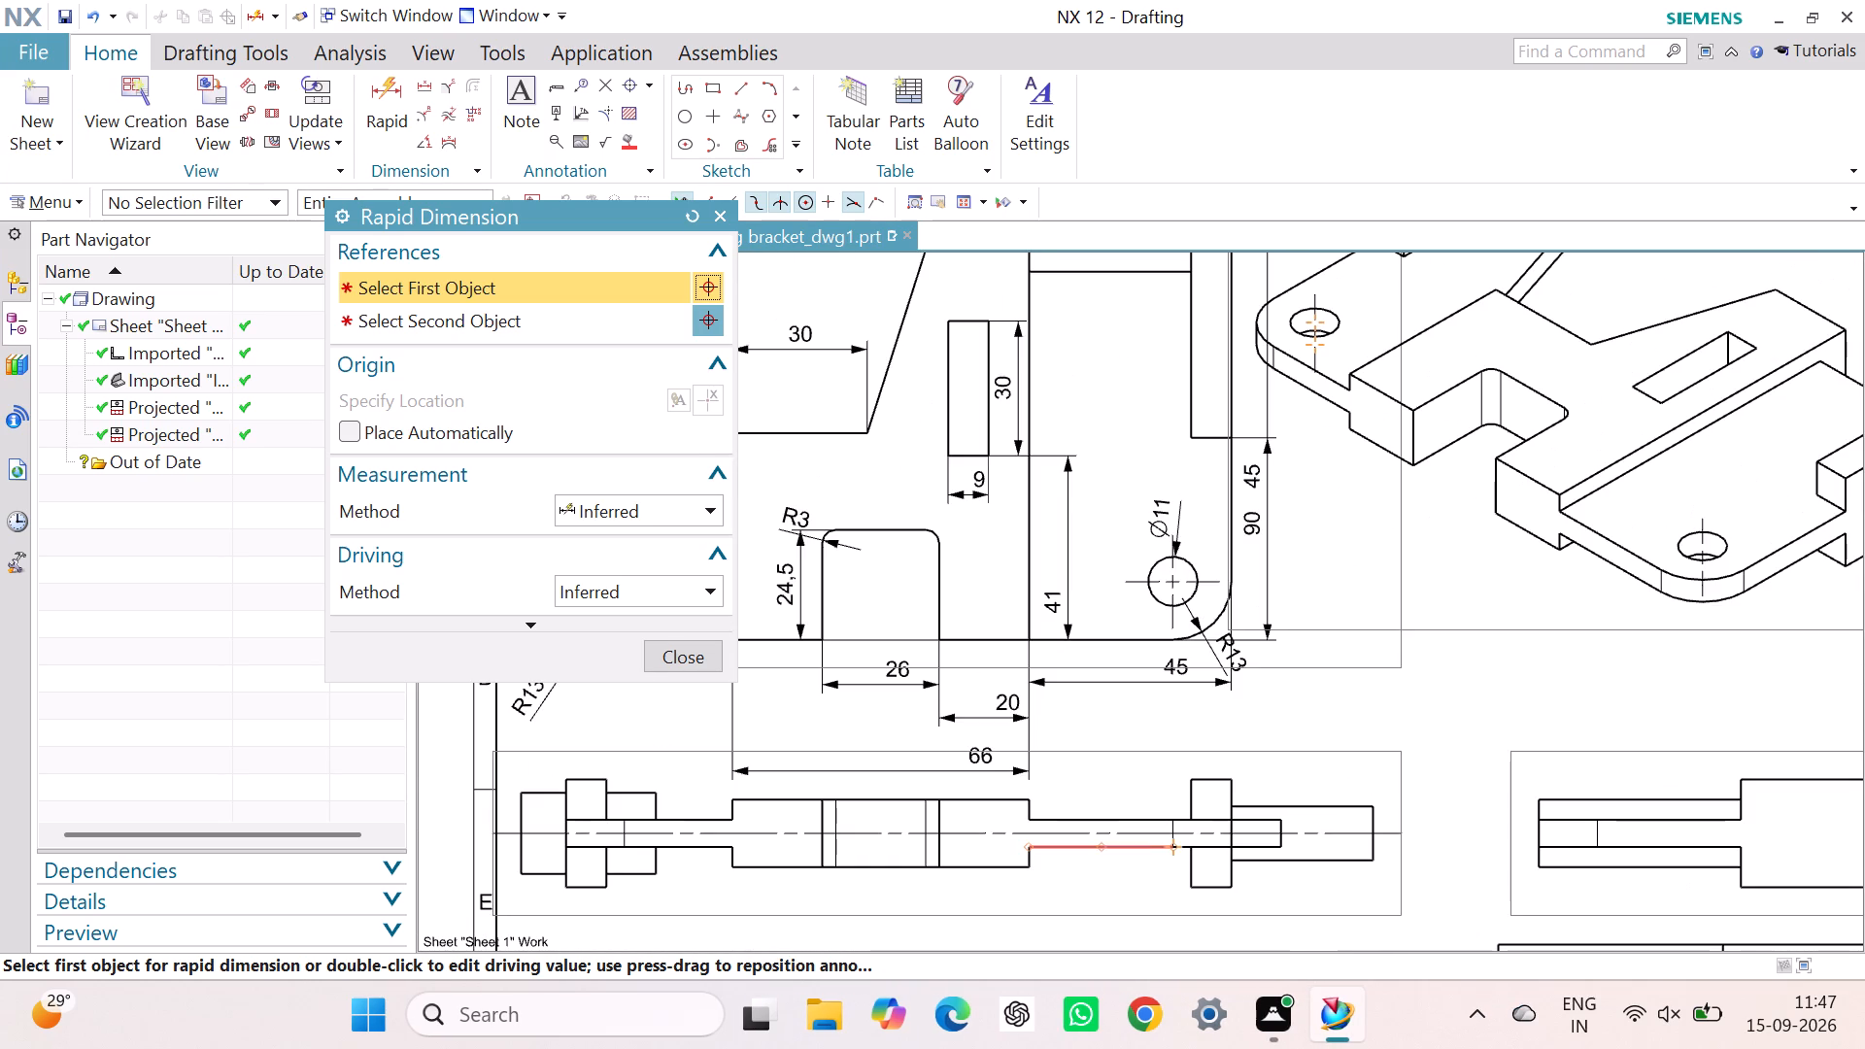
left_click(737, 797)
left_click(1028, 800)
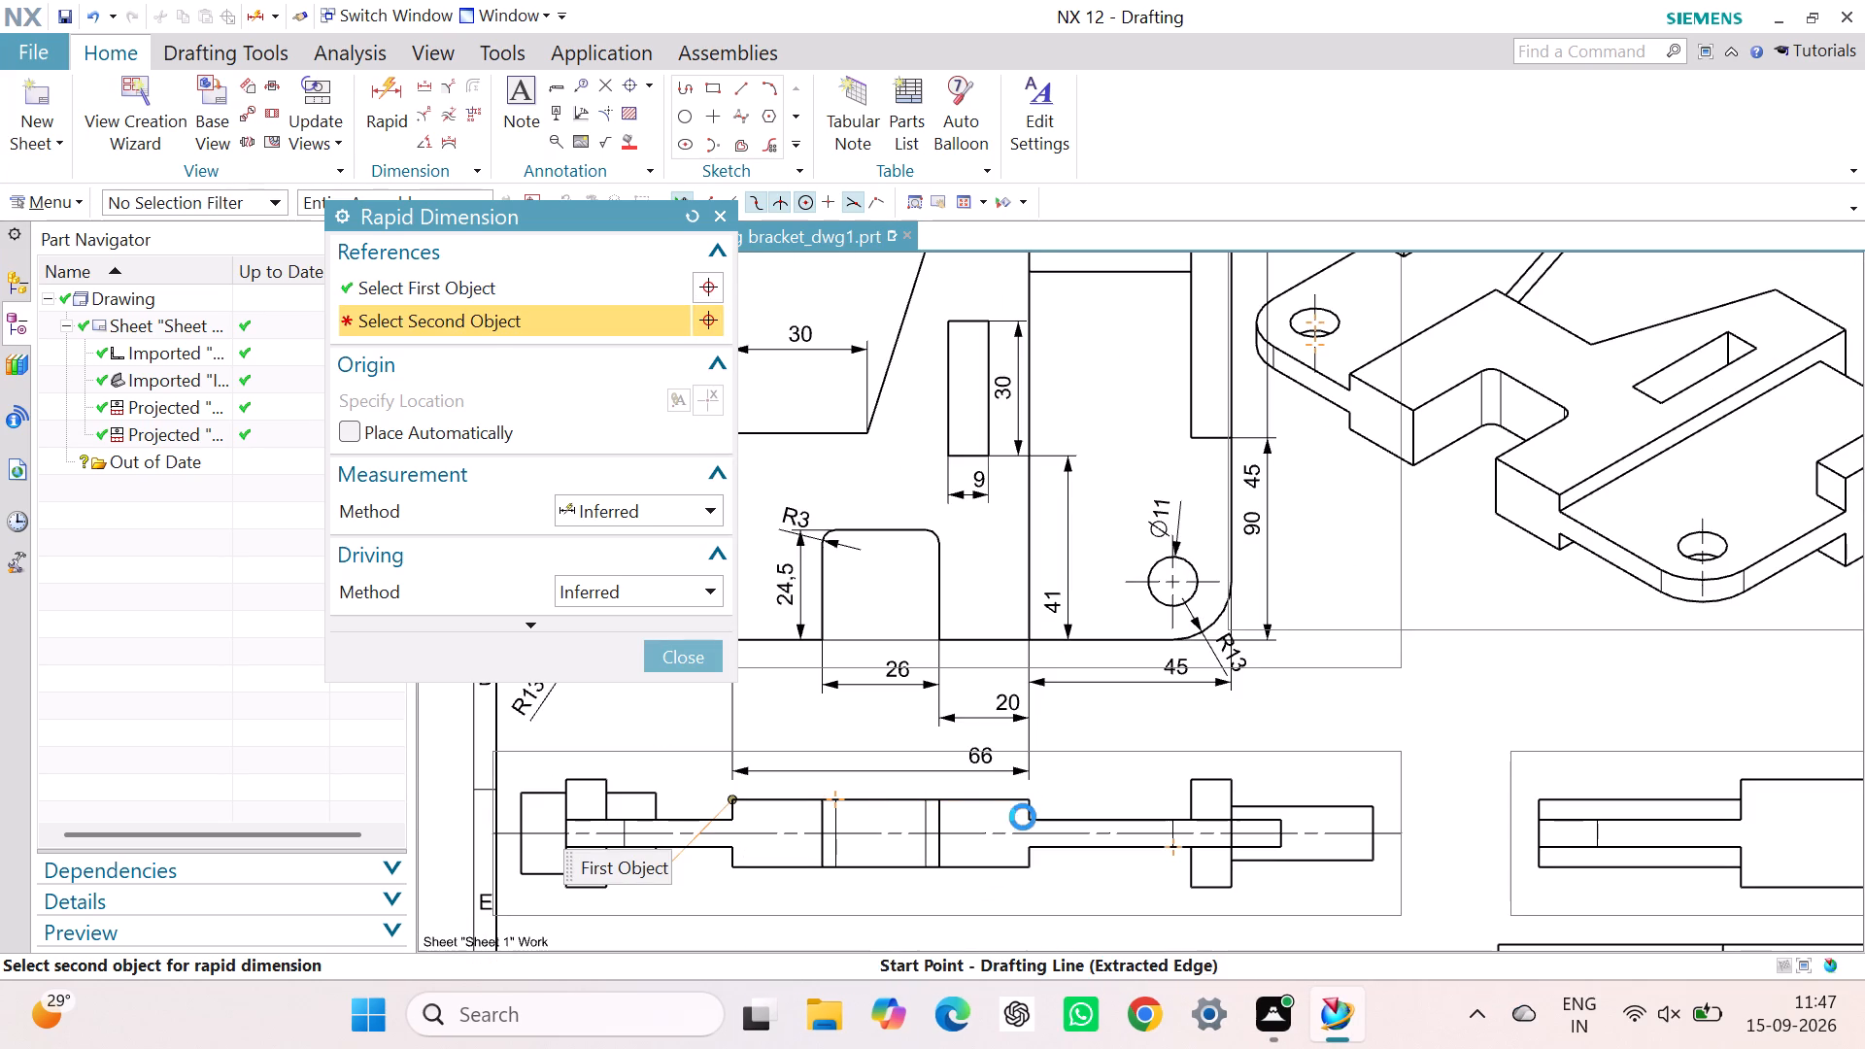
left_click(950, 904)
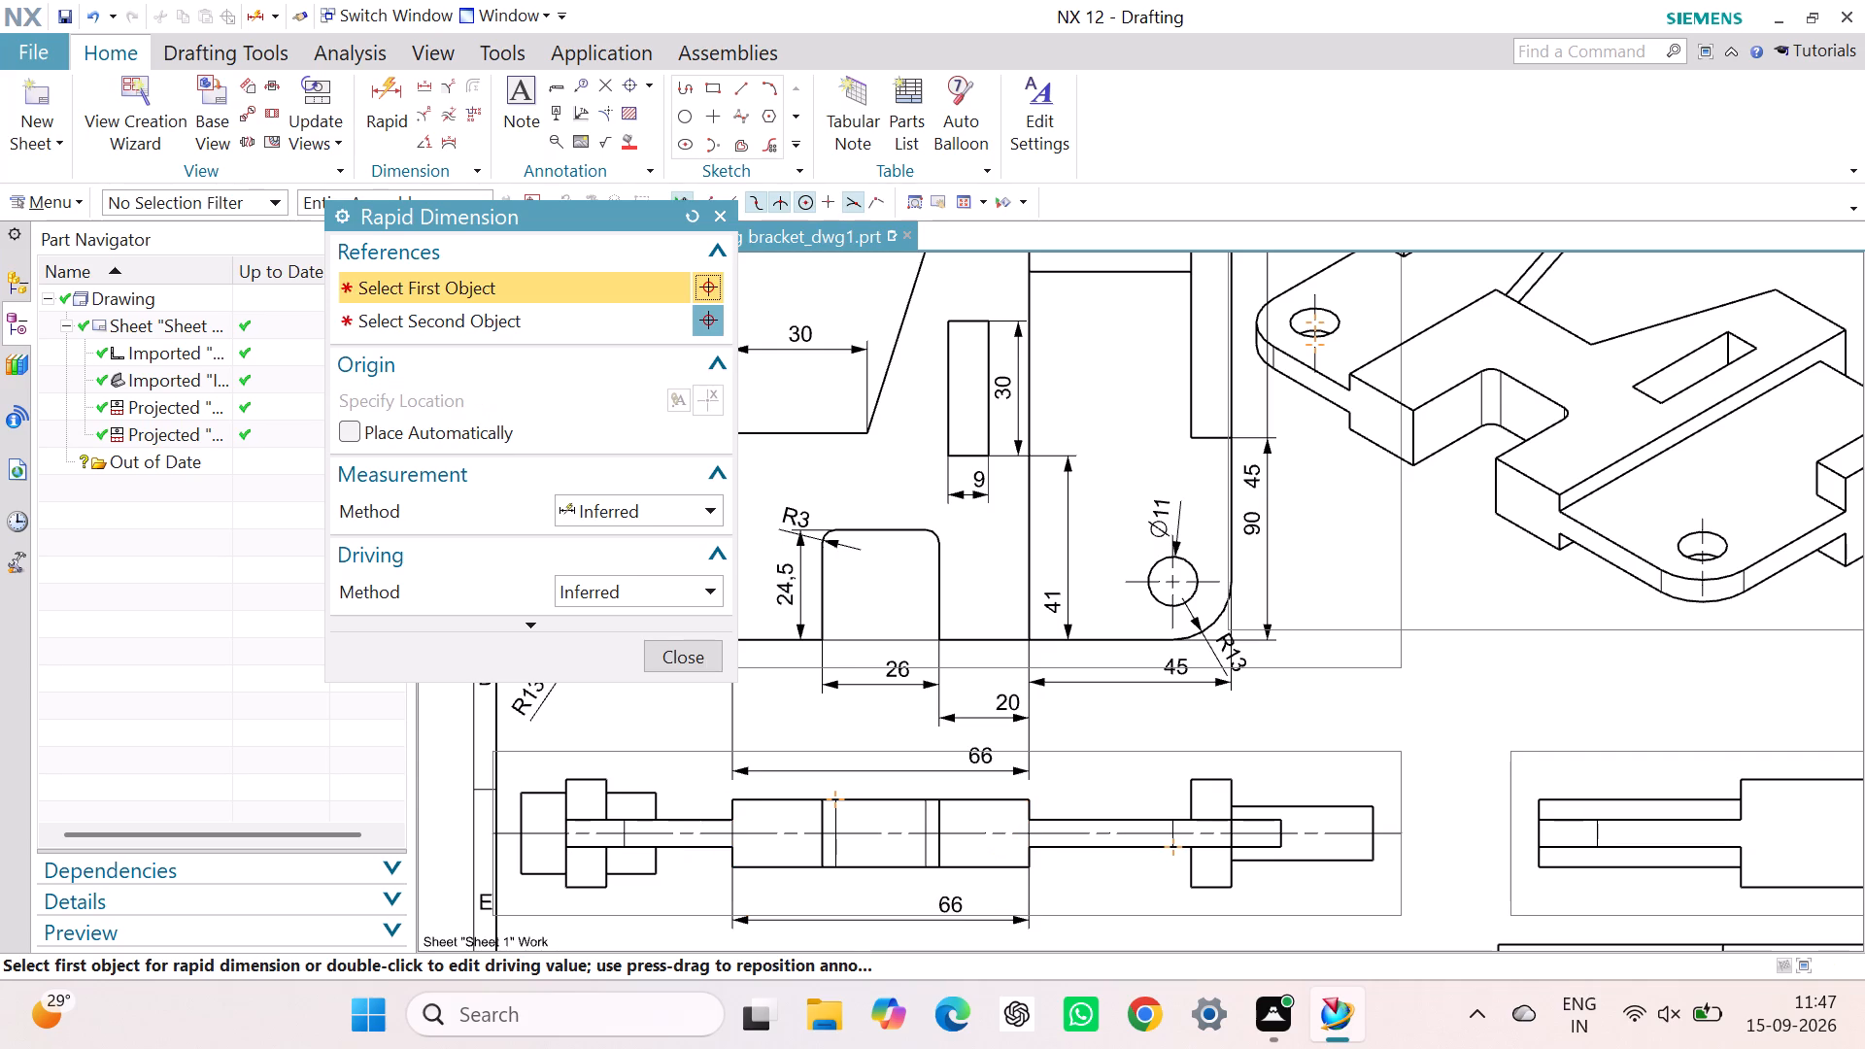
Dimension the thickness of the thin base plate between the centre section and right arm plate in the lower projected view.
left_click(1071, 849)
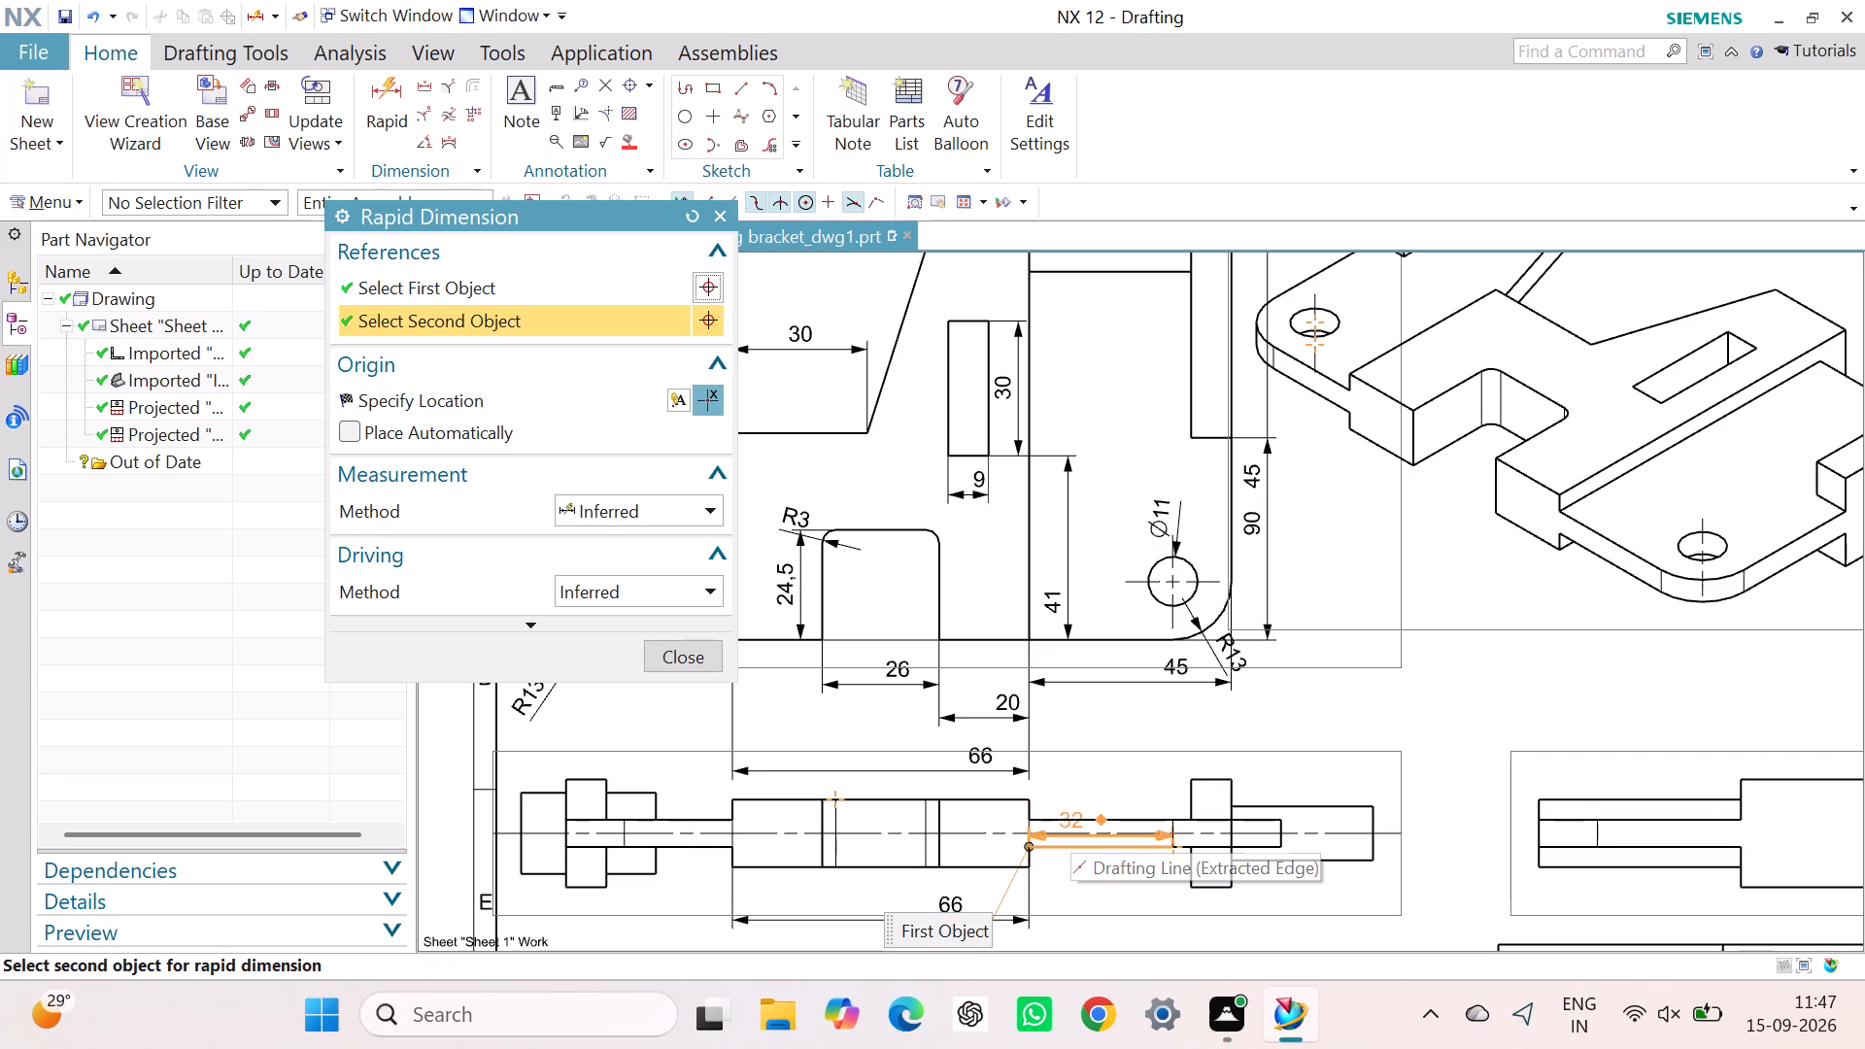
left_click(1070, 816)
left_click(1068, 779)
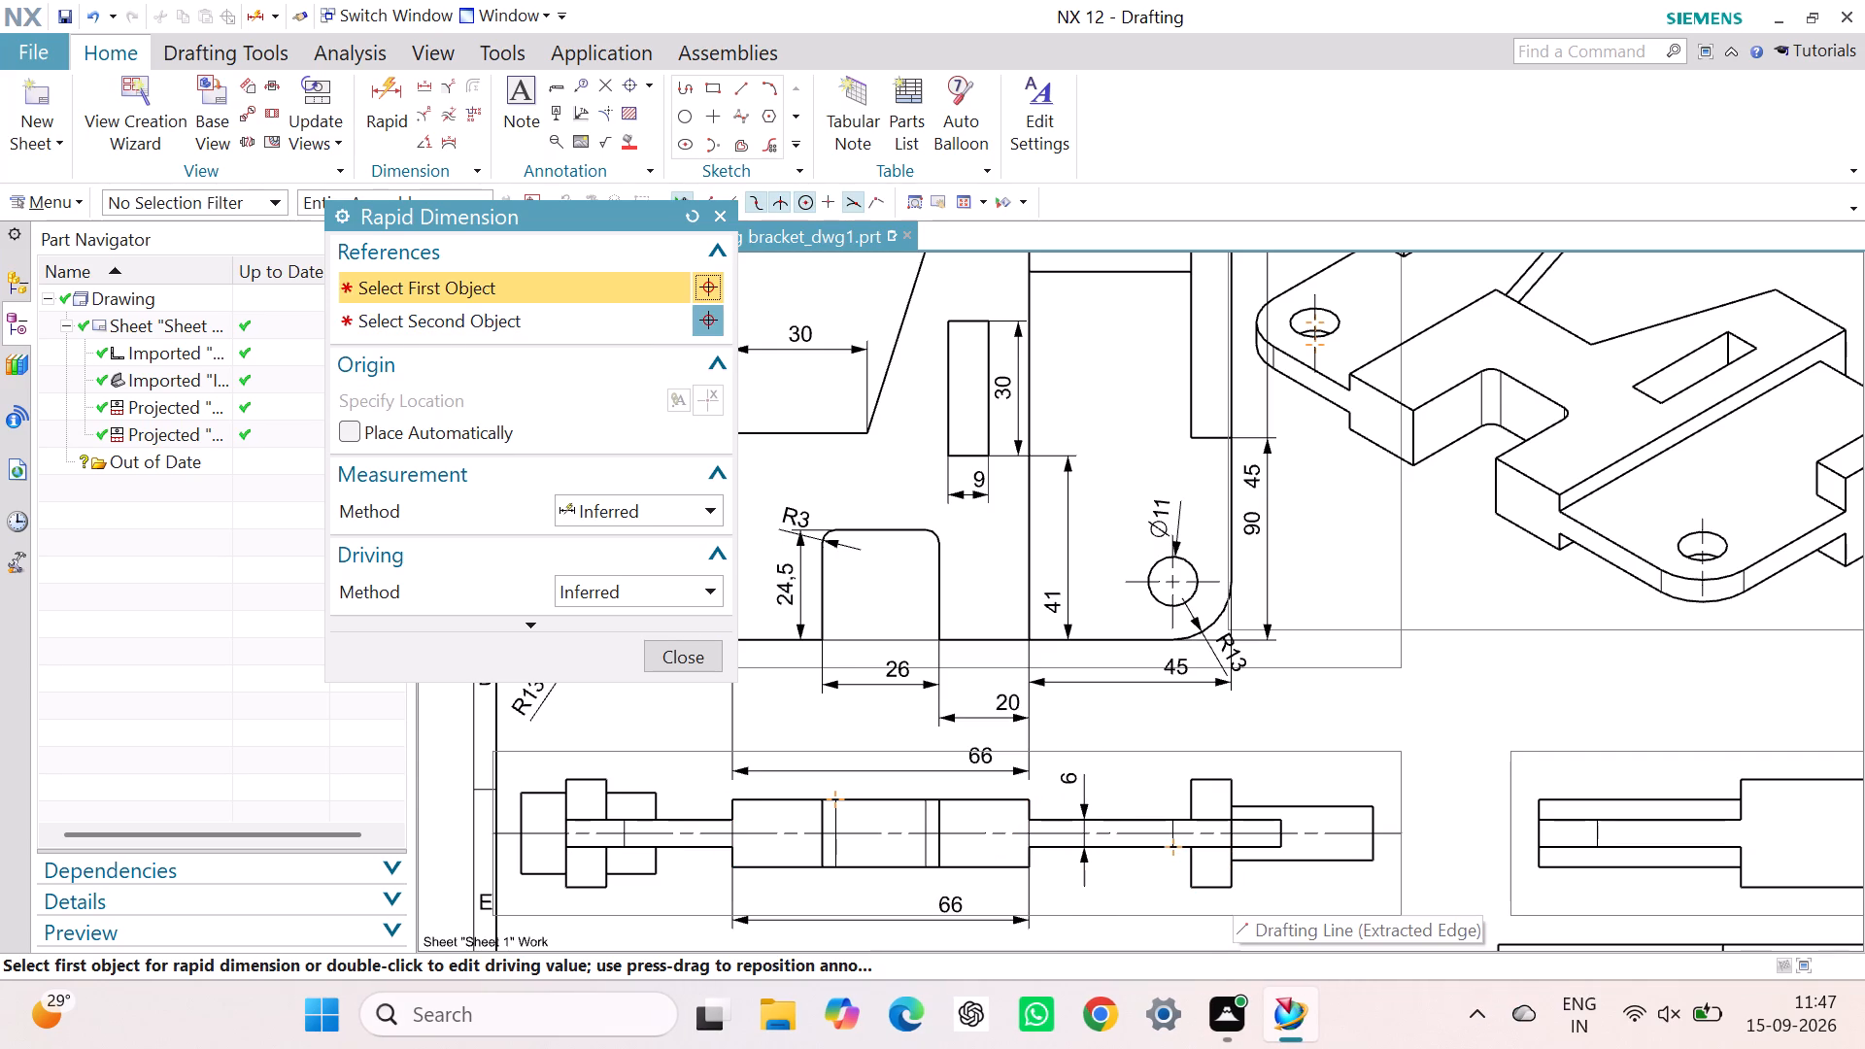
Below the lower projected view, dimension the length across the right arm plate and pin, and the left boss's overall length.
left_click(1190, 886)
left_click(1369, 860)
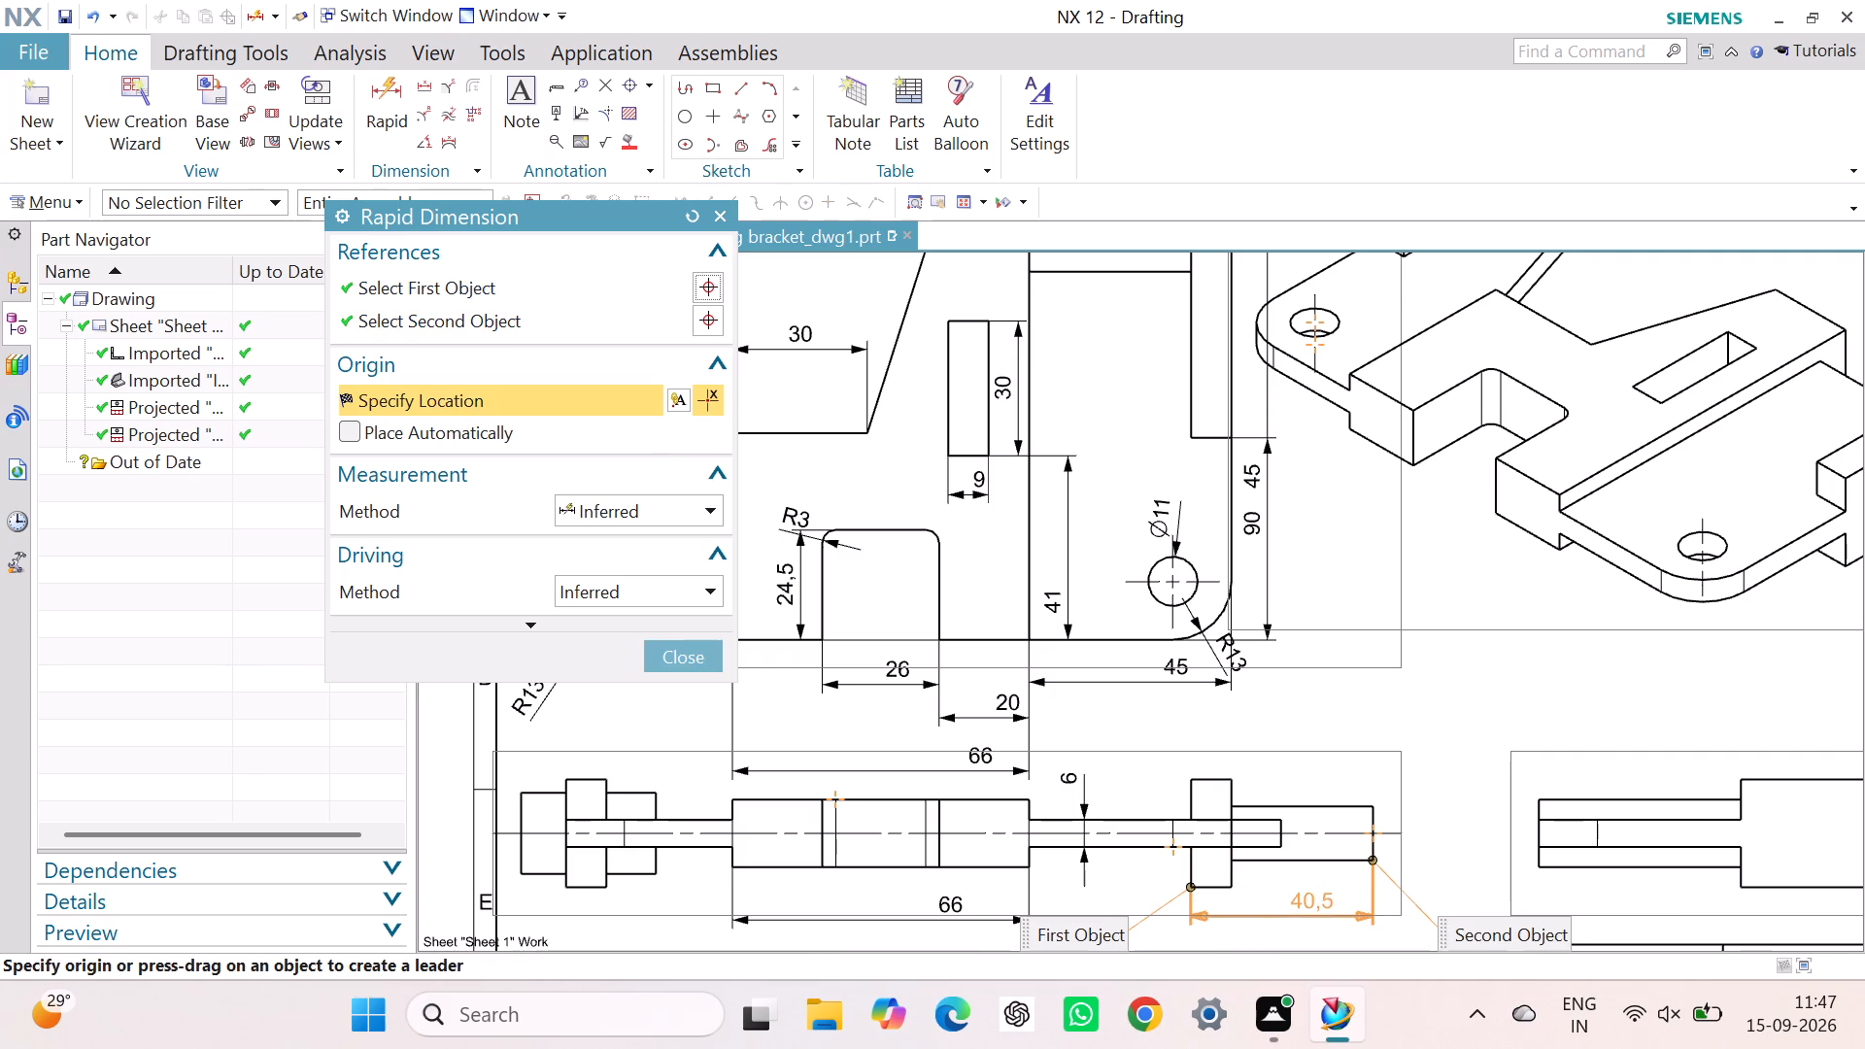
left_click(1311, 900)
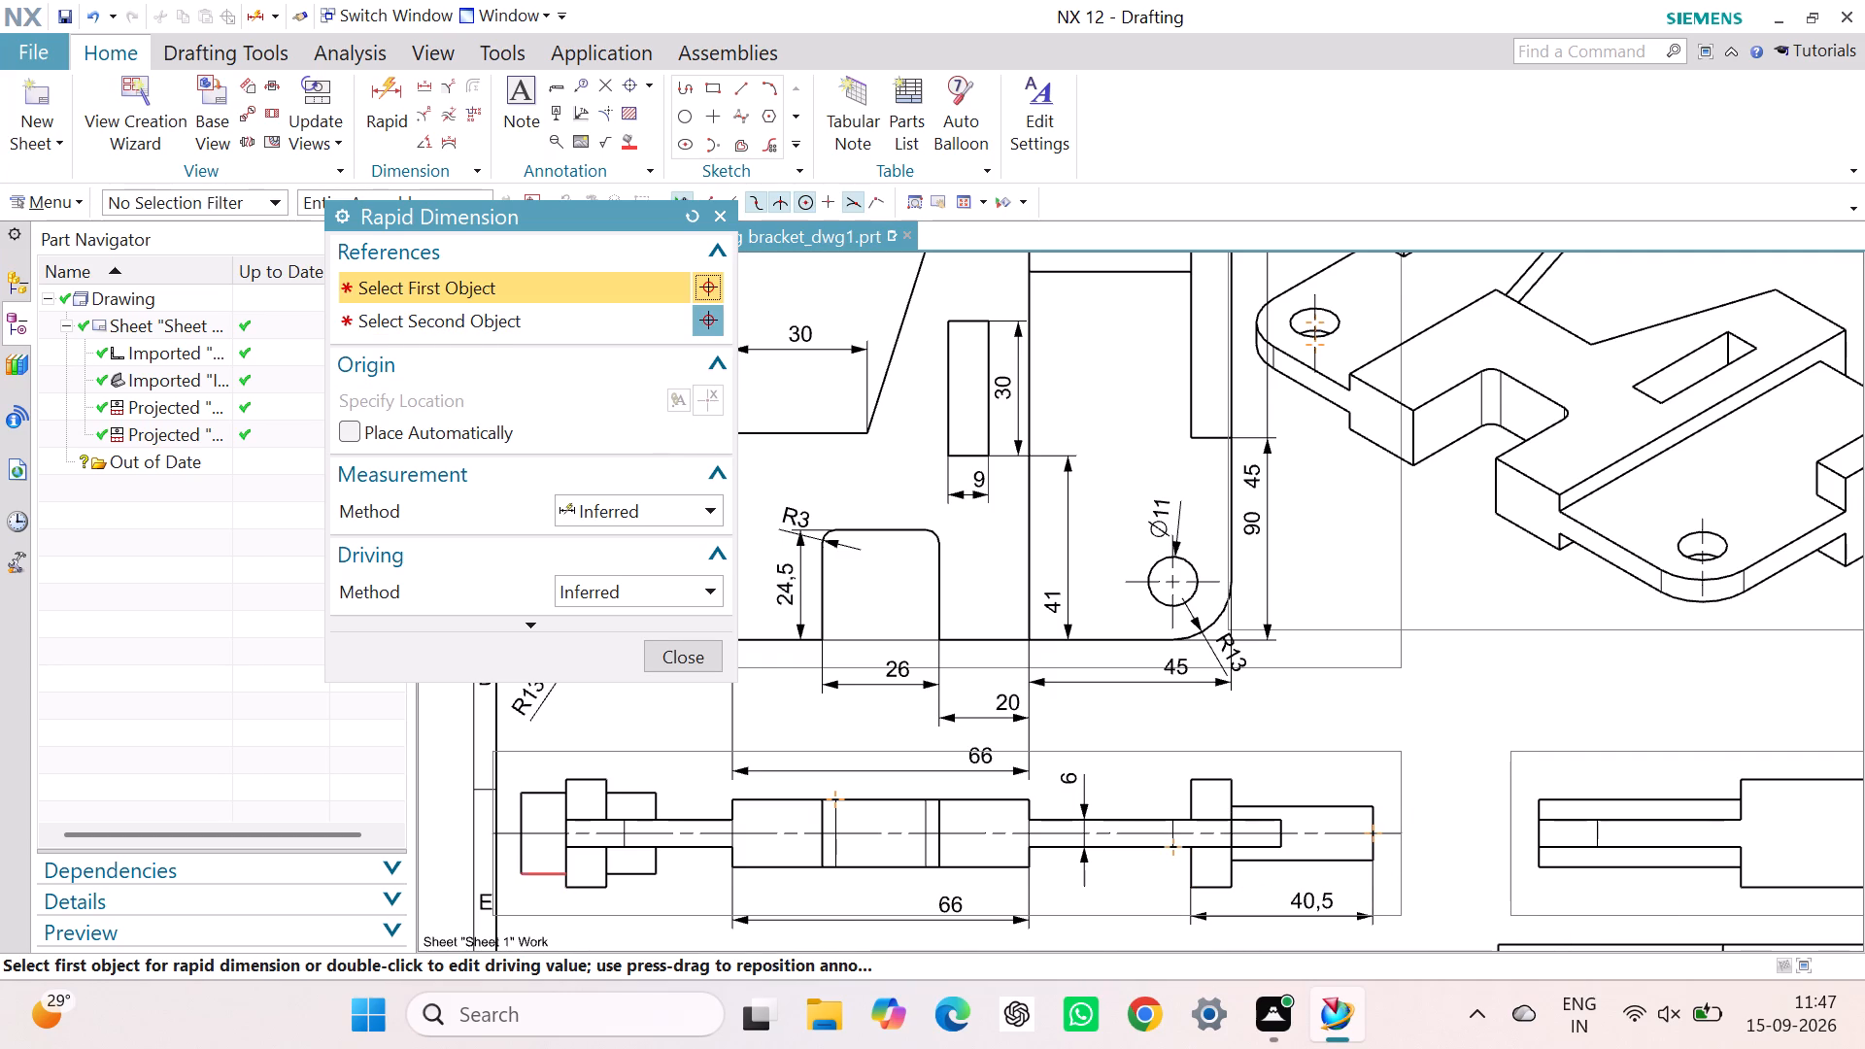
left_click(523, 870)
left_click(650, 871)
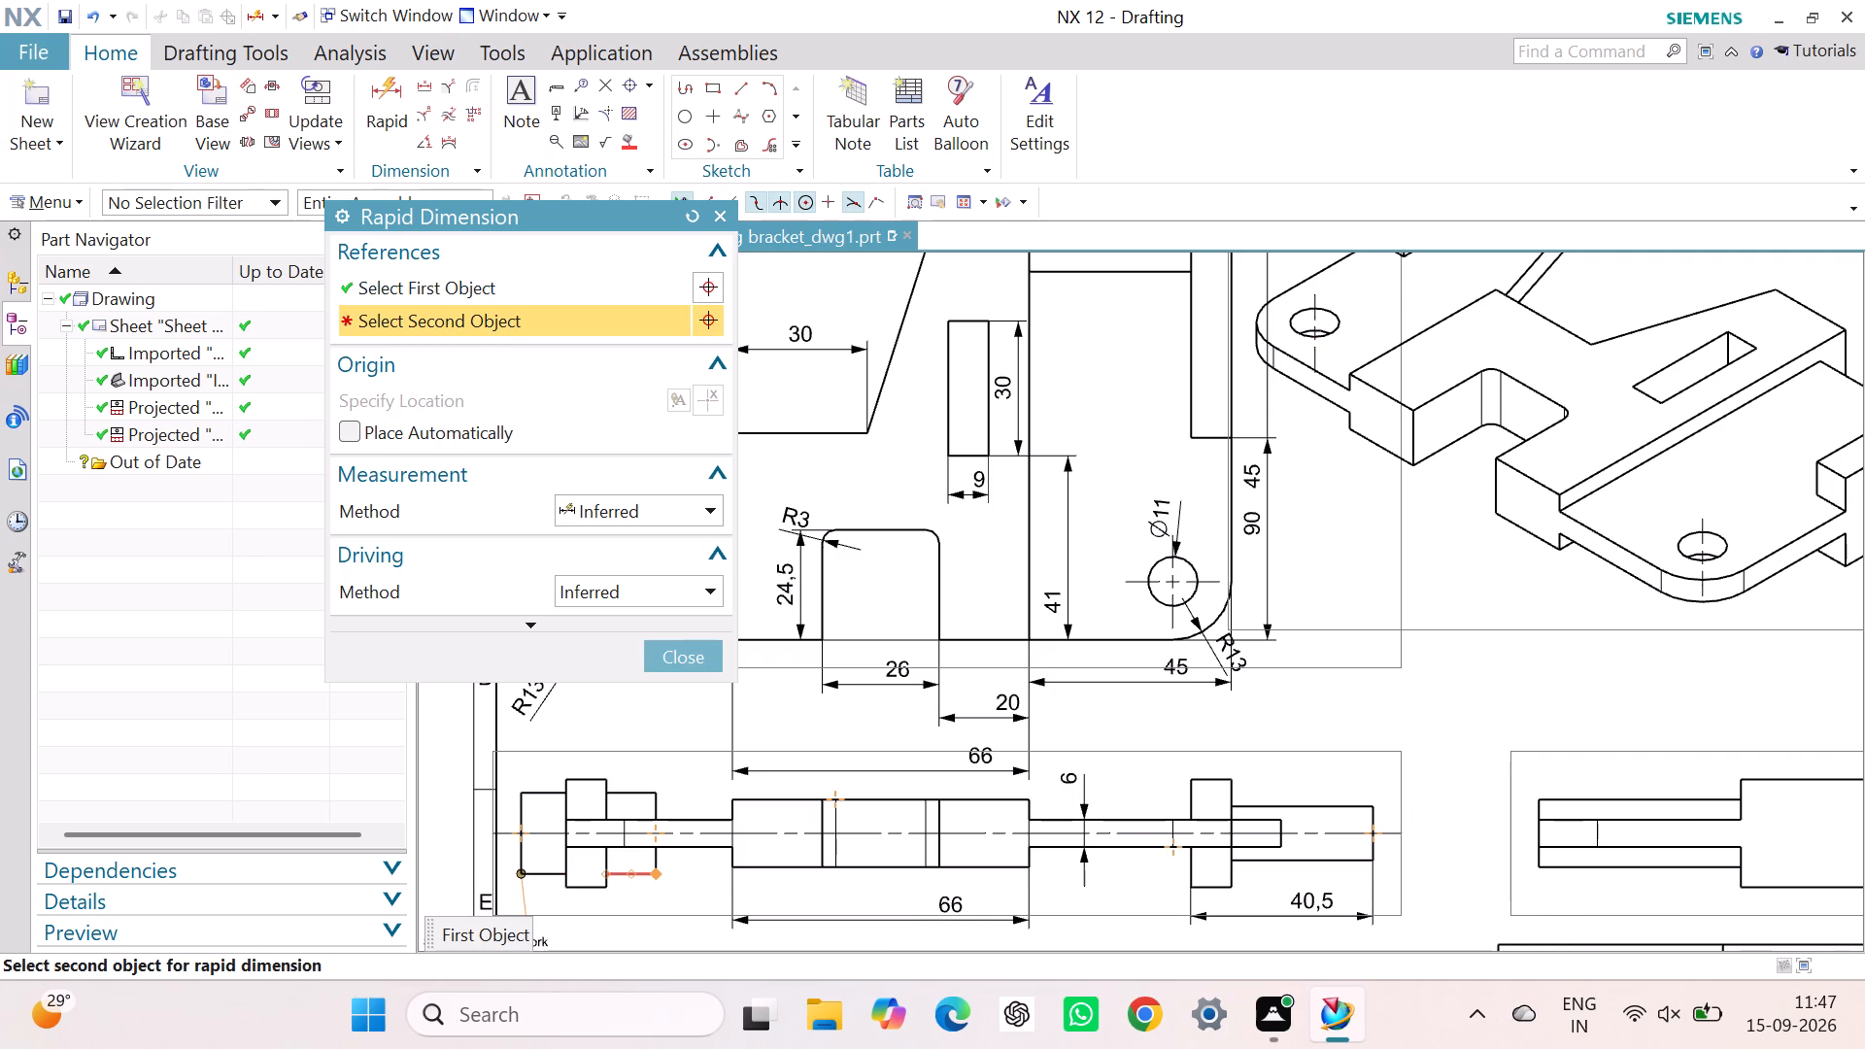
left_click(610, 910)
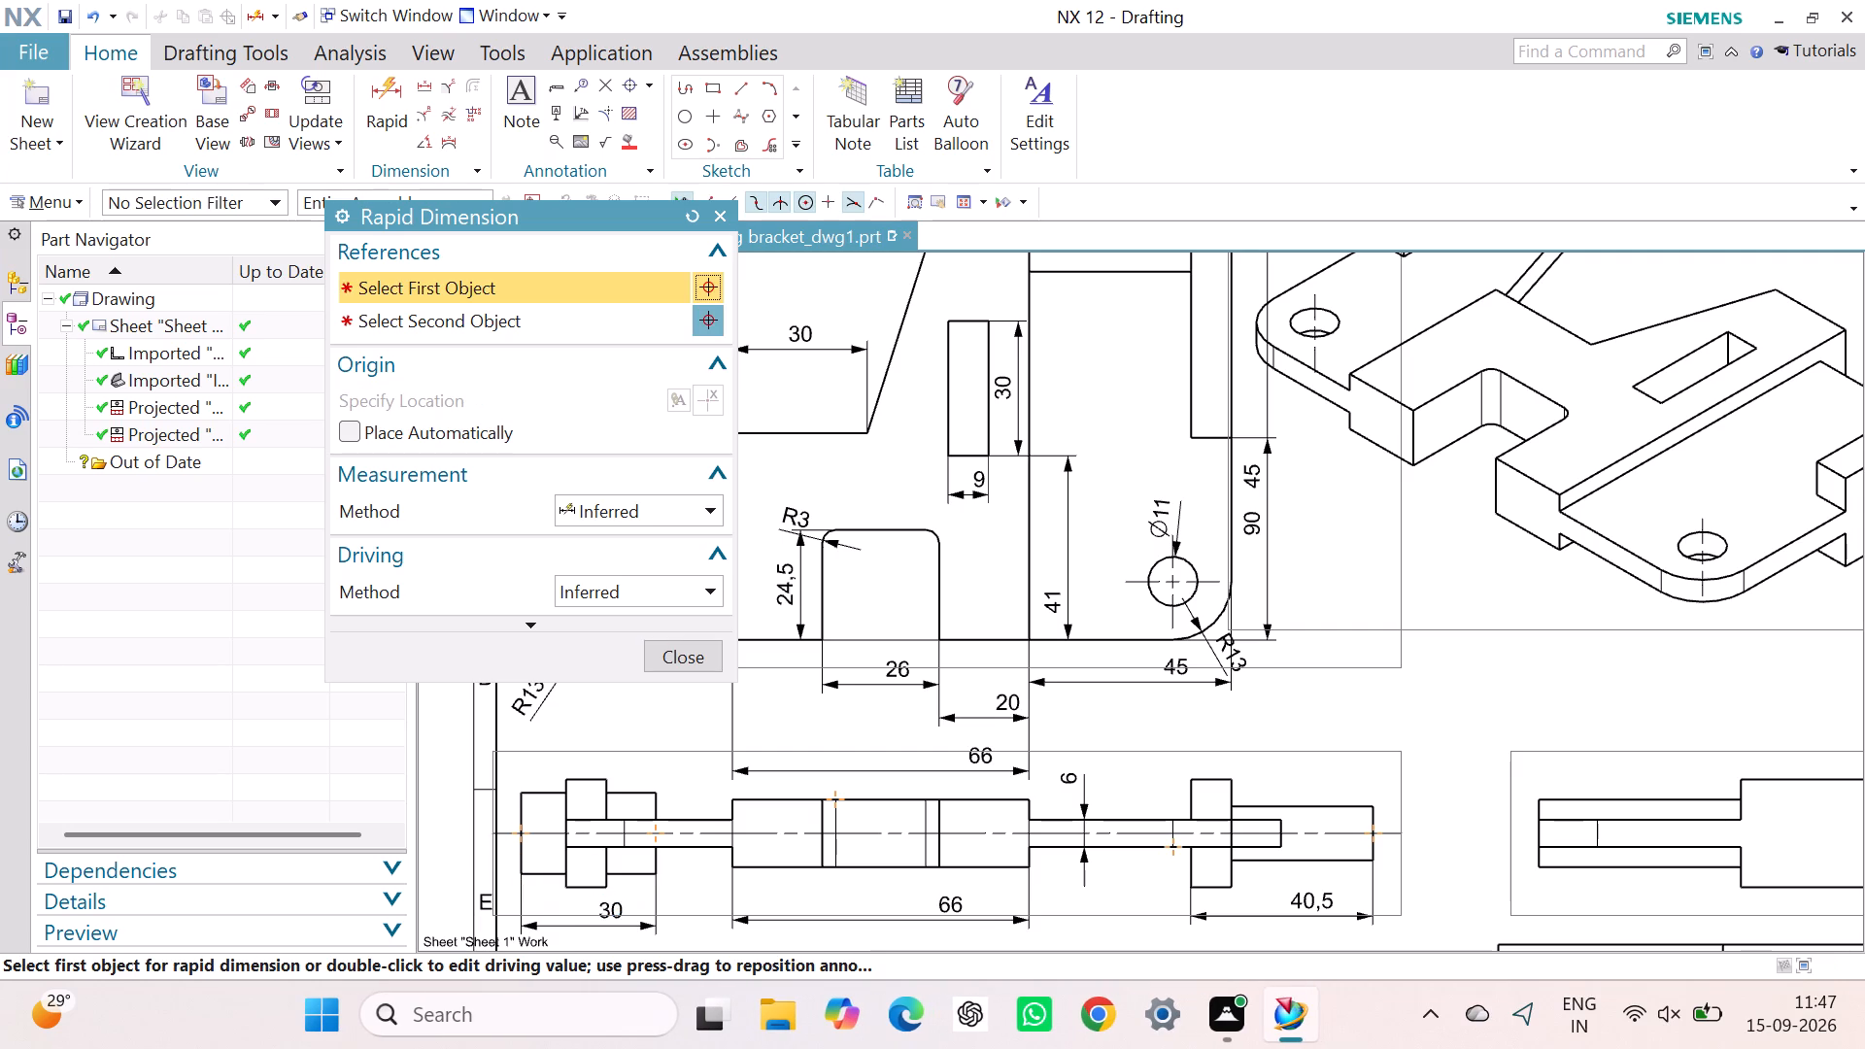
Dimension the outer diameter of the pin in the projected side view and finish the Rapid Dimension command.
scroll(1098, 805, "up", 1)
scroll(1402, 796, "down", 5)
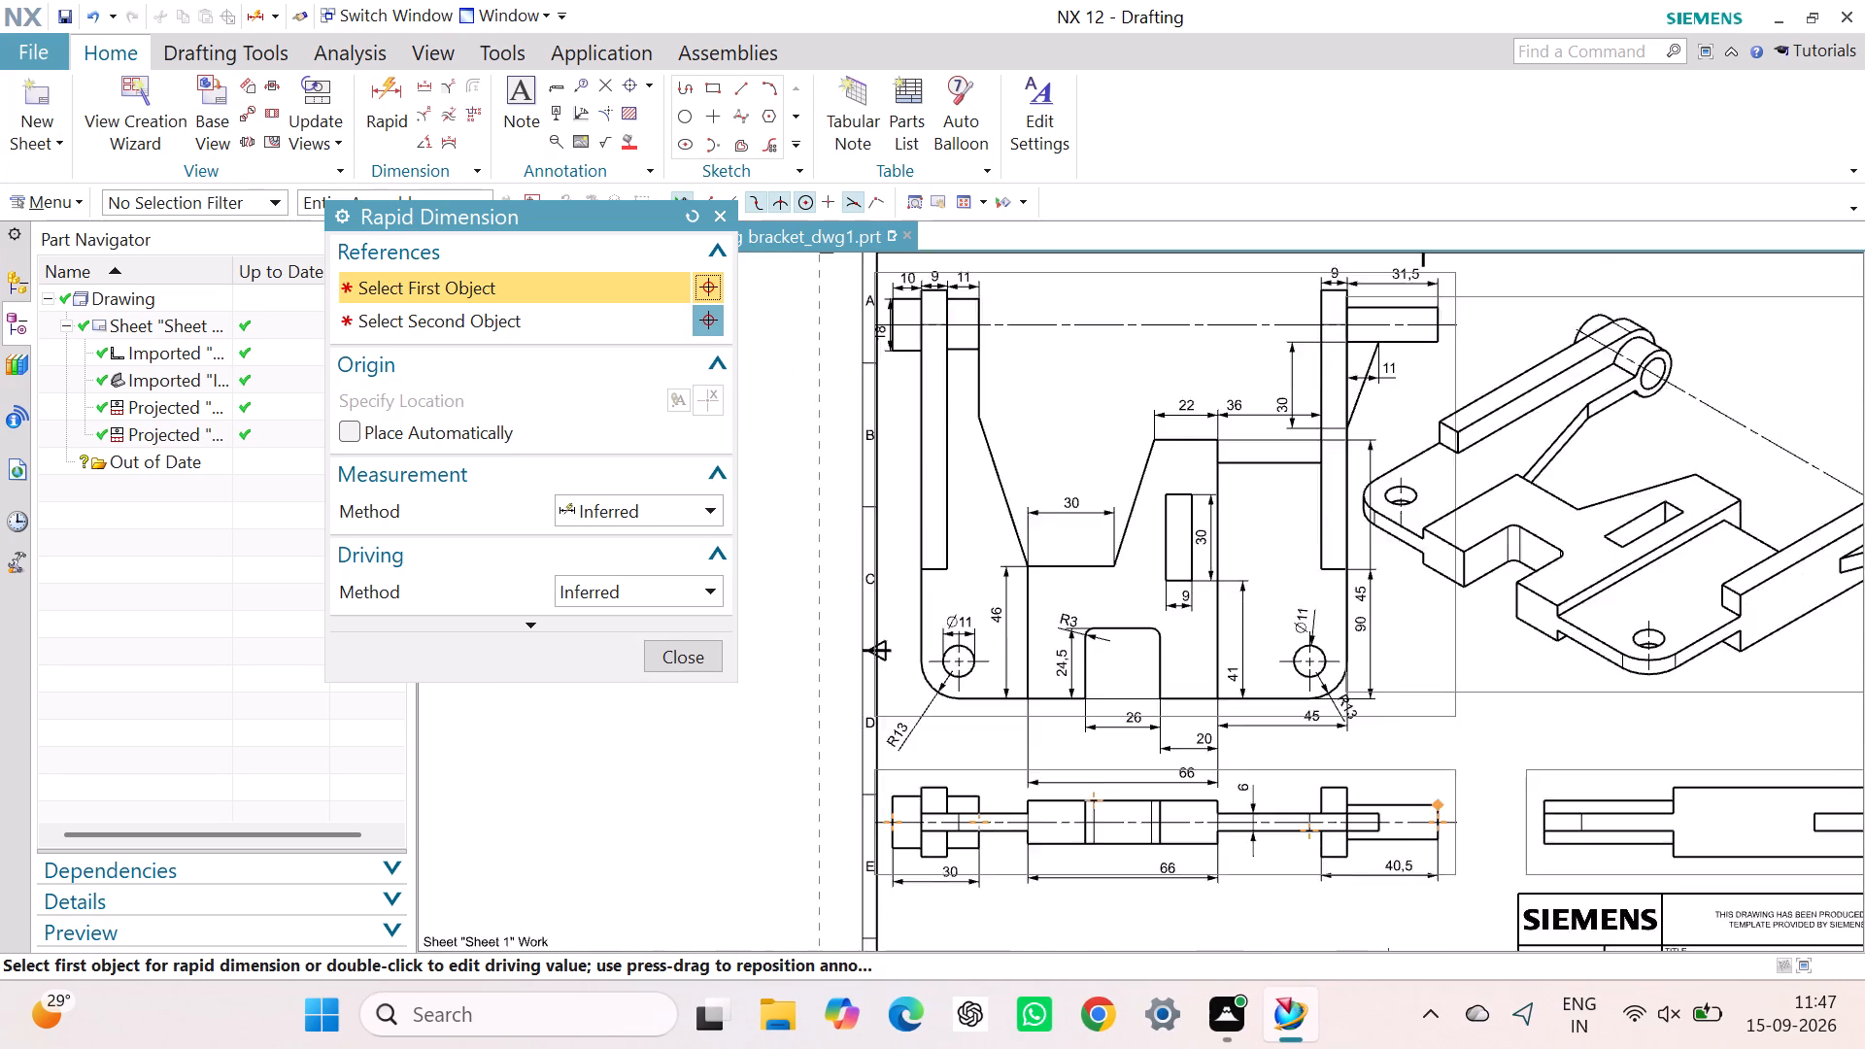
scroll(1437, 796, "down", 2)
scroll(1637, 822, "up", 11)
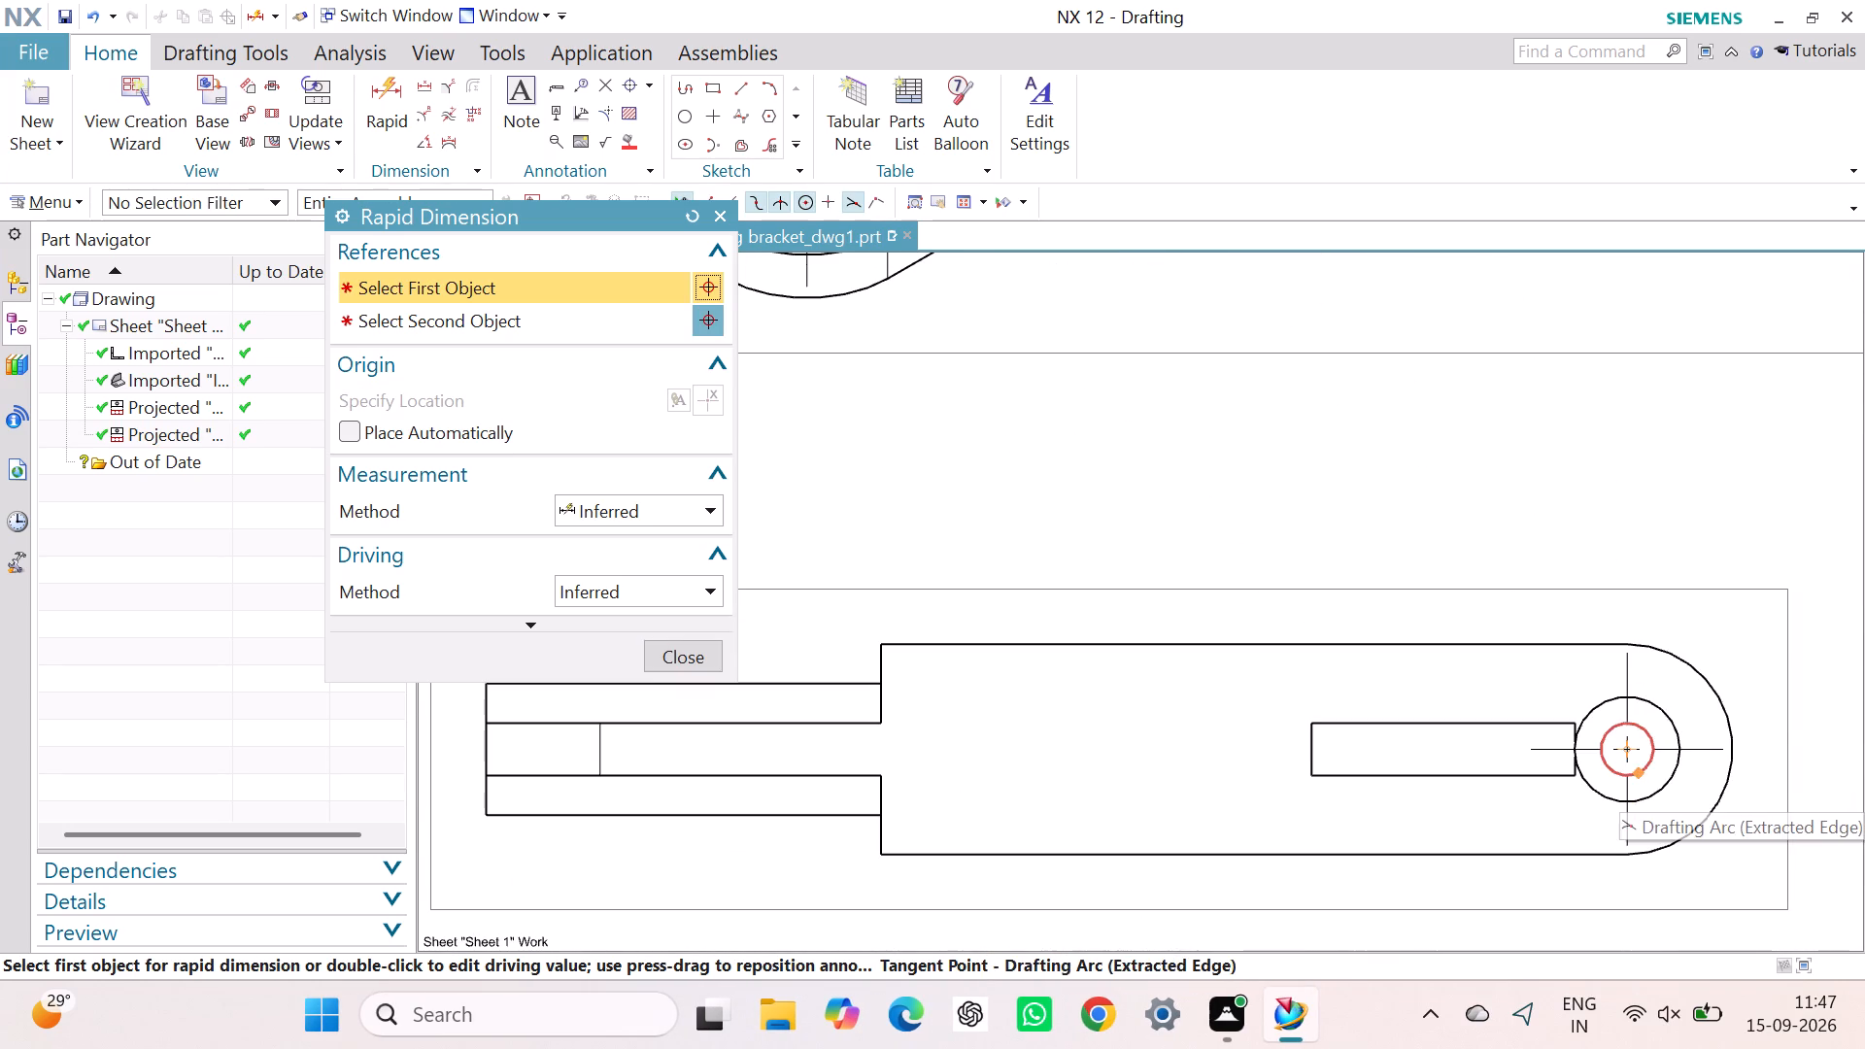
left_click_drag(1667, 710, 1672, 698)
left_click(1740, 609)
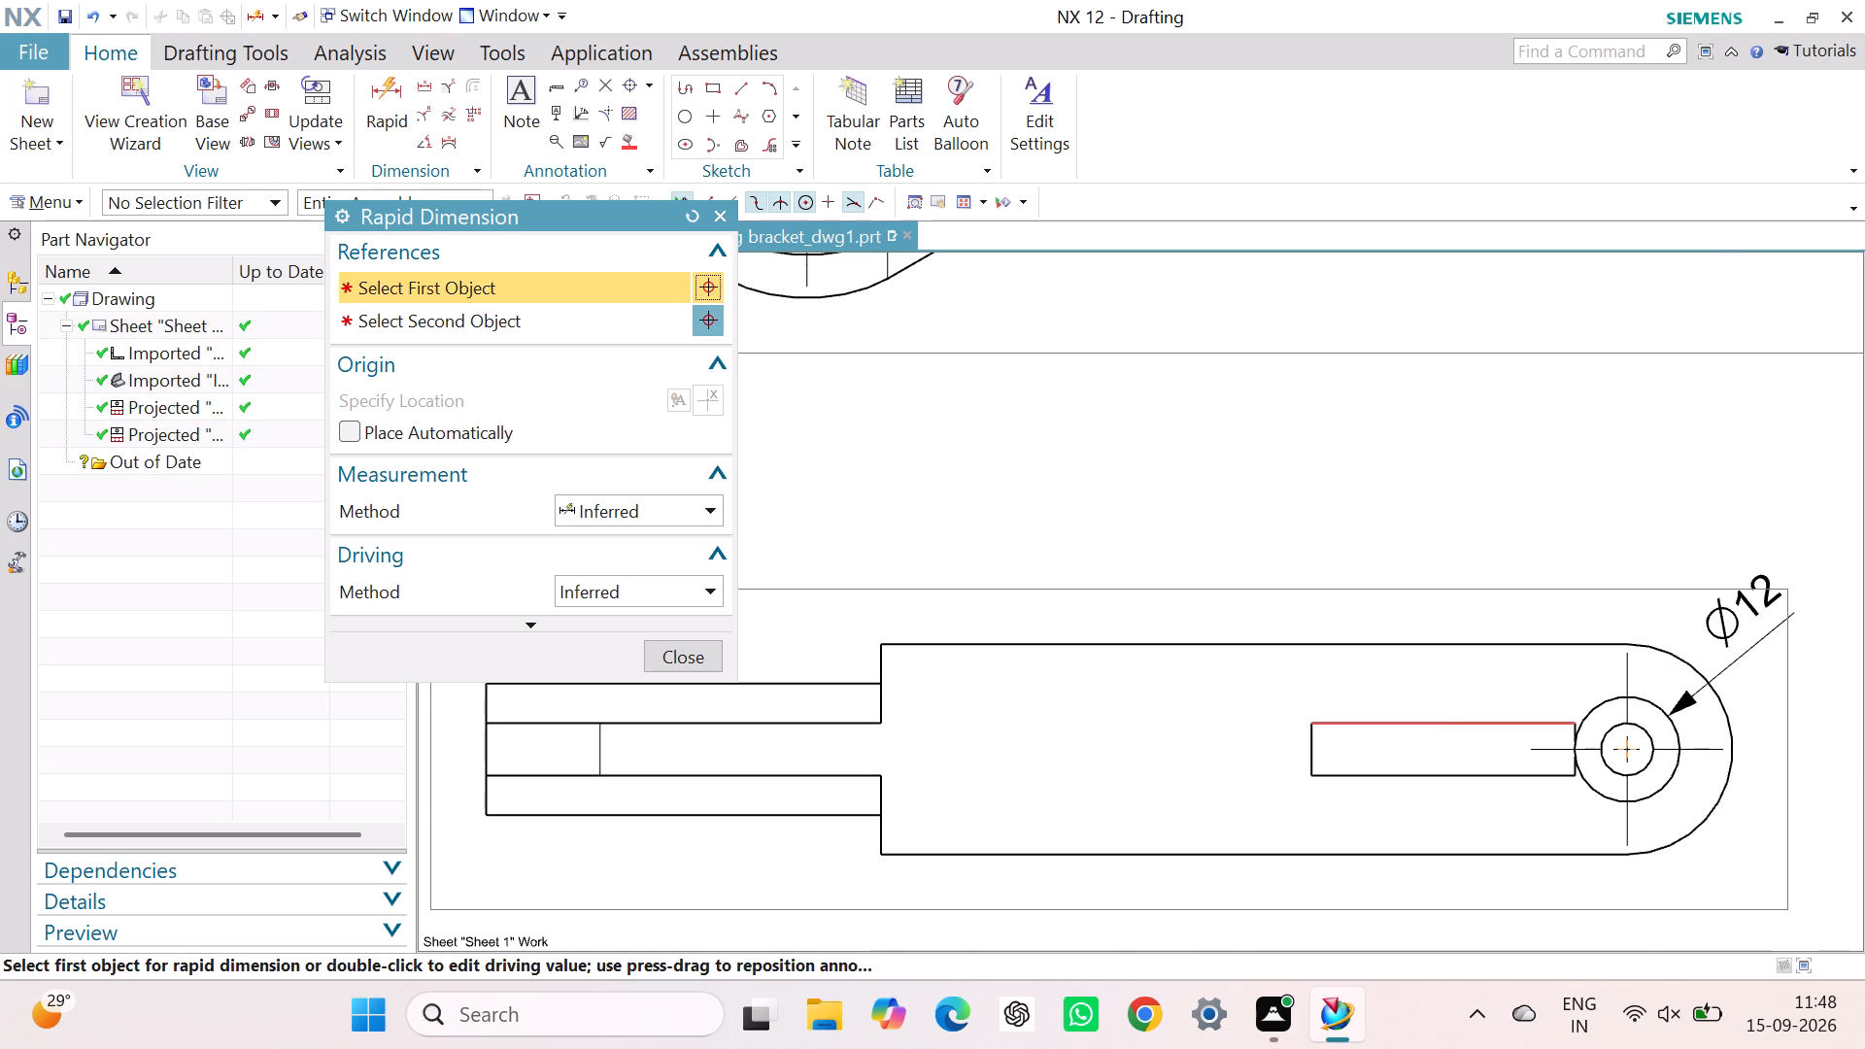
scroll(1401, 729, "down", 8)
scroll(1228, 555, "down", 1)
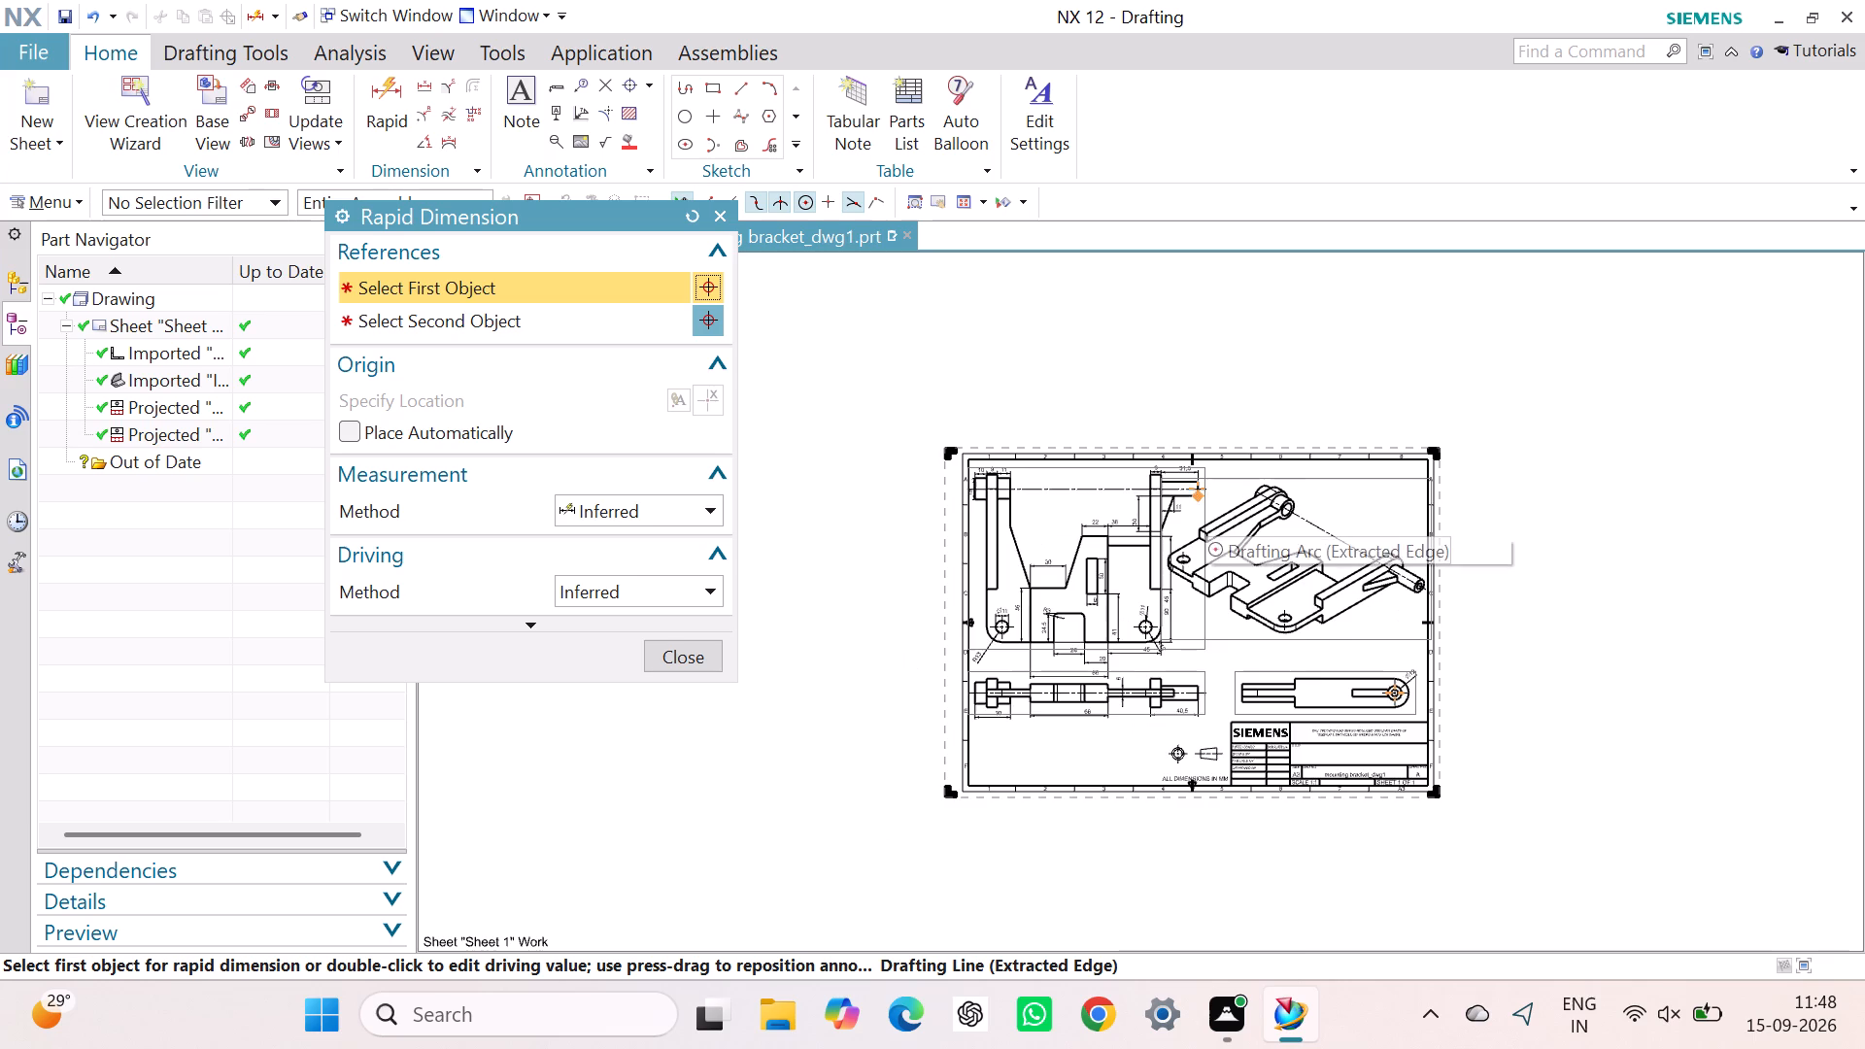
scroll(1201, 507, "up", 3)
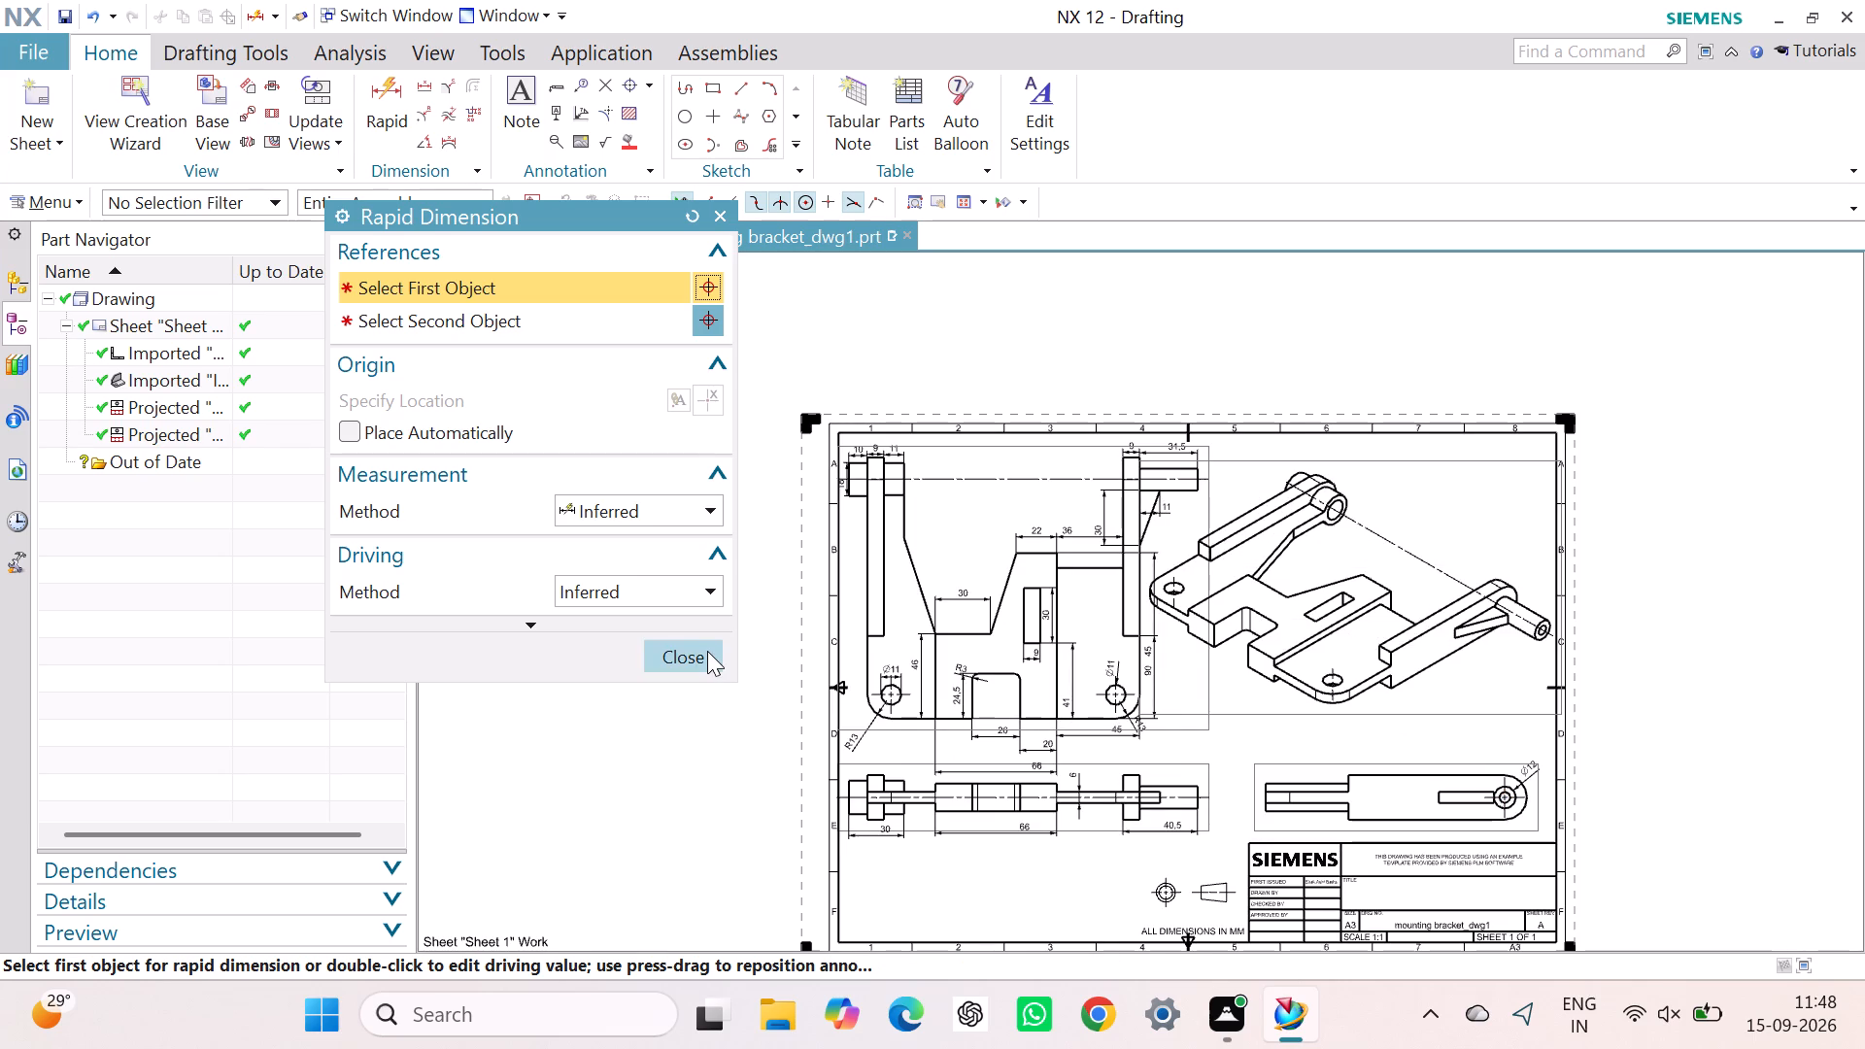
left_click(706, 651)
Change the isometric view's rendering style from wireframe to a shaded style.
scroll(1164, 677, "up", 1)
scroll(1164, 677, "down", 6)
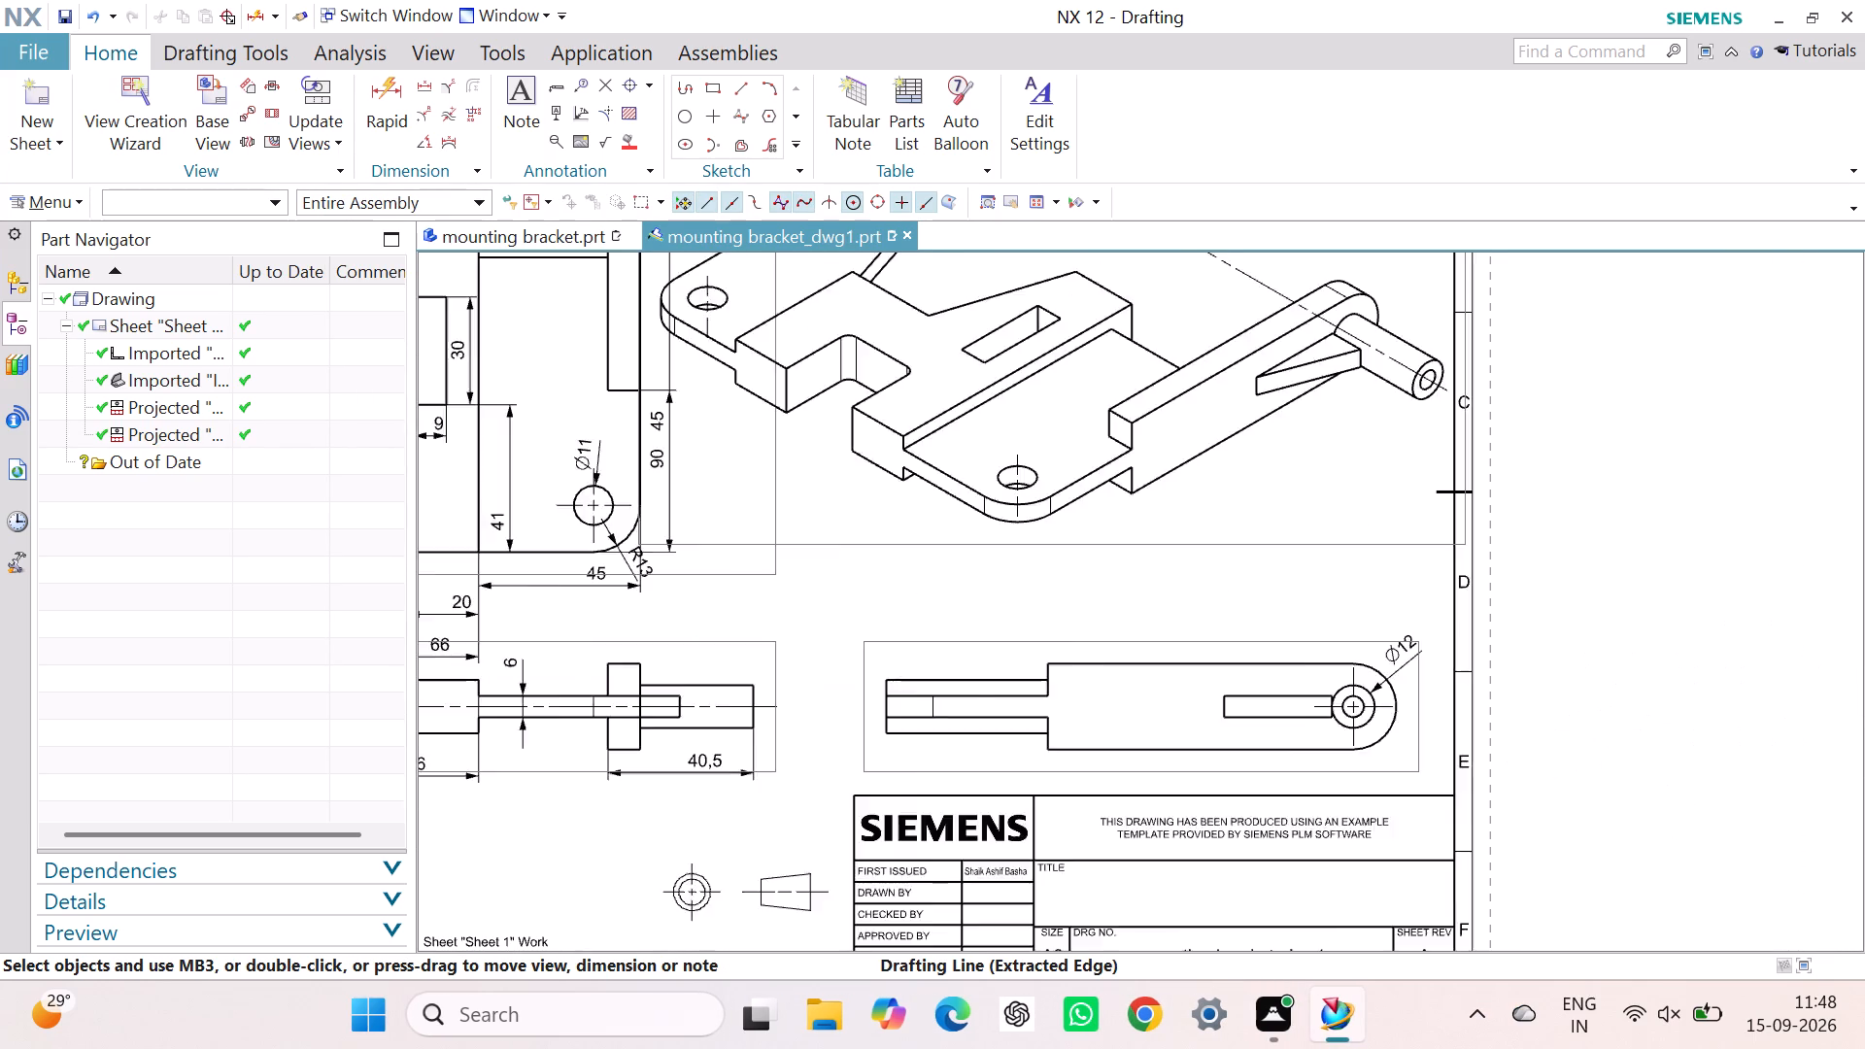
scroll(1164, 677, "down", 4)
scroll(1137, 534, "up", 4)
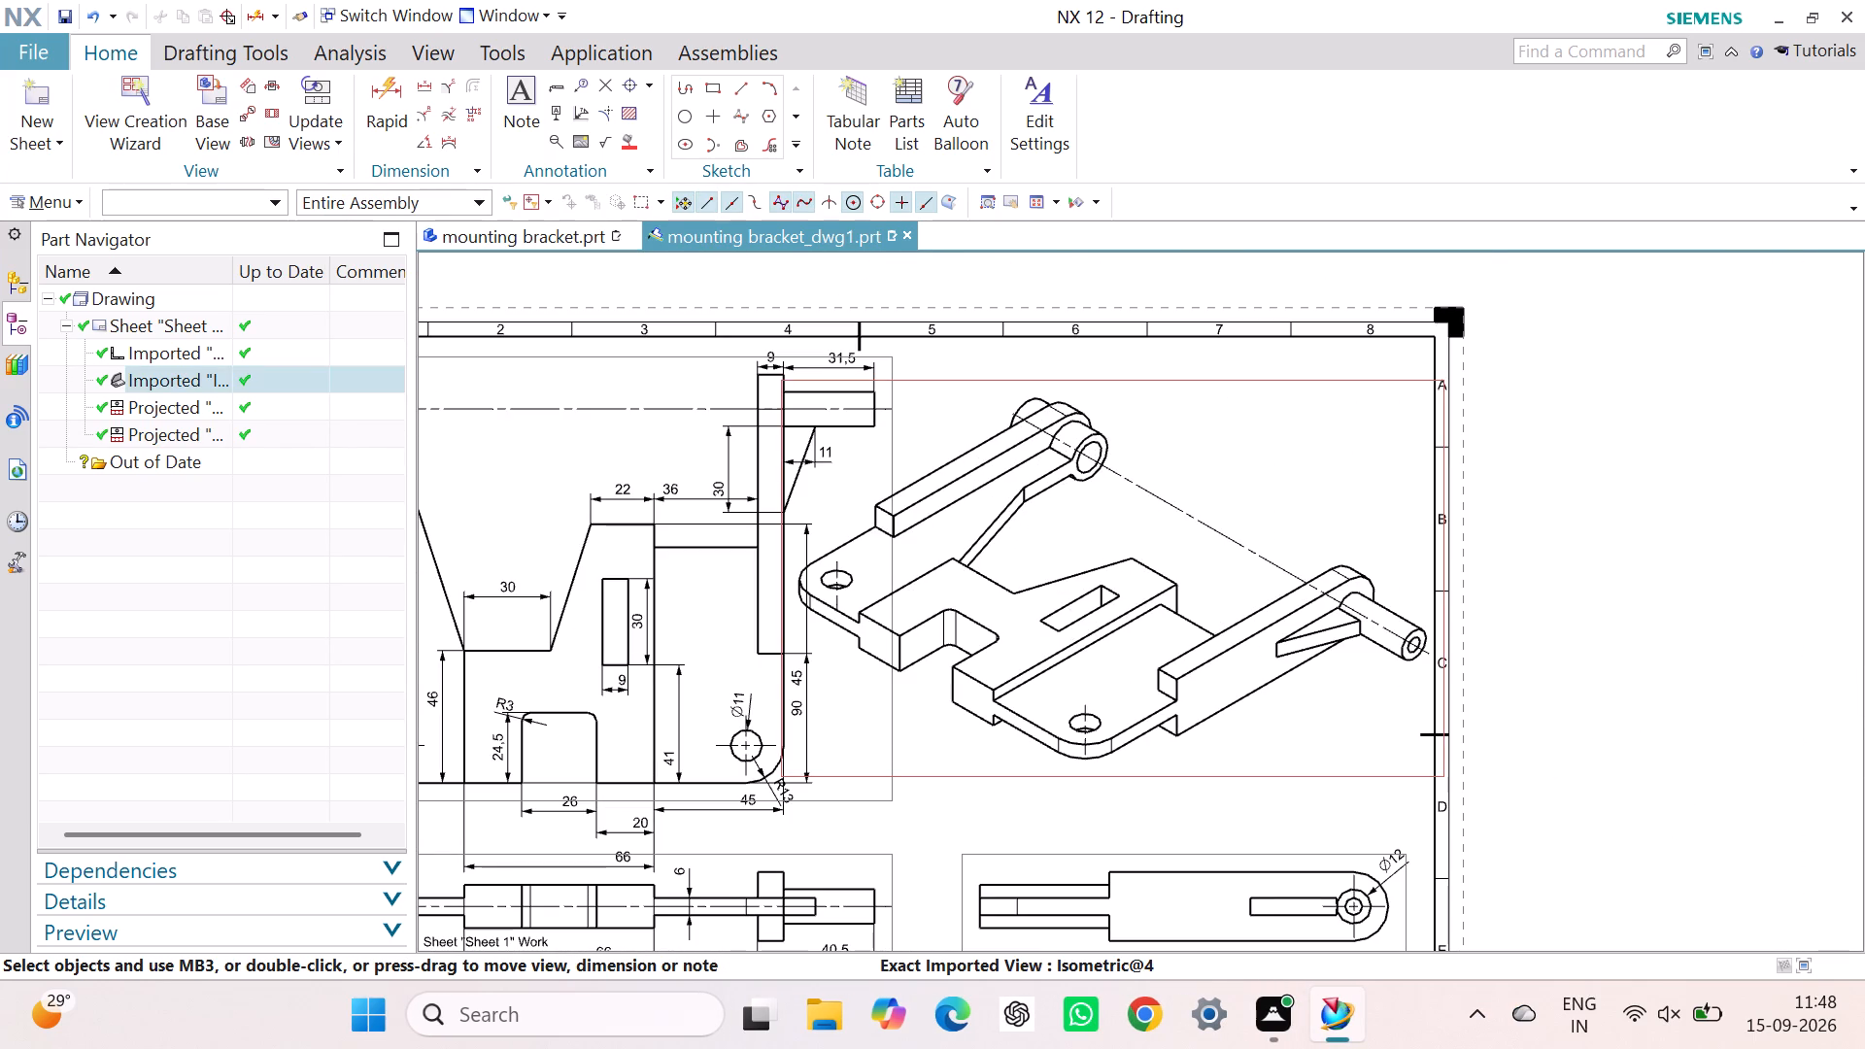
right_click(1195, 377)
left_click(1271, 433)
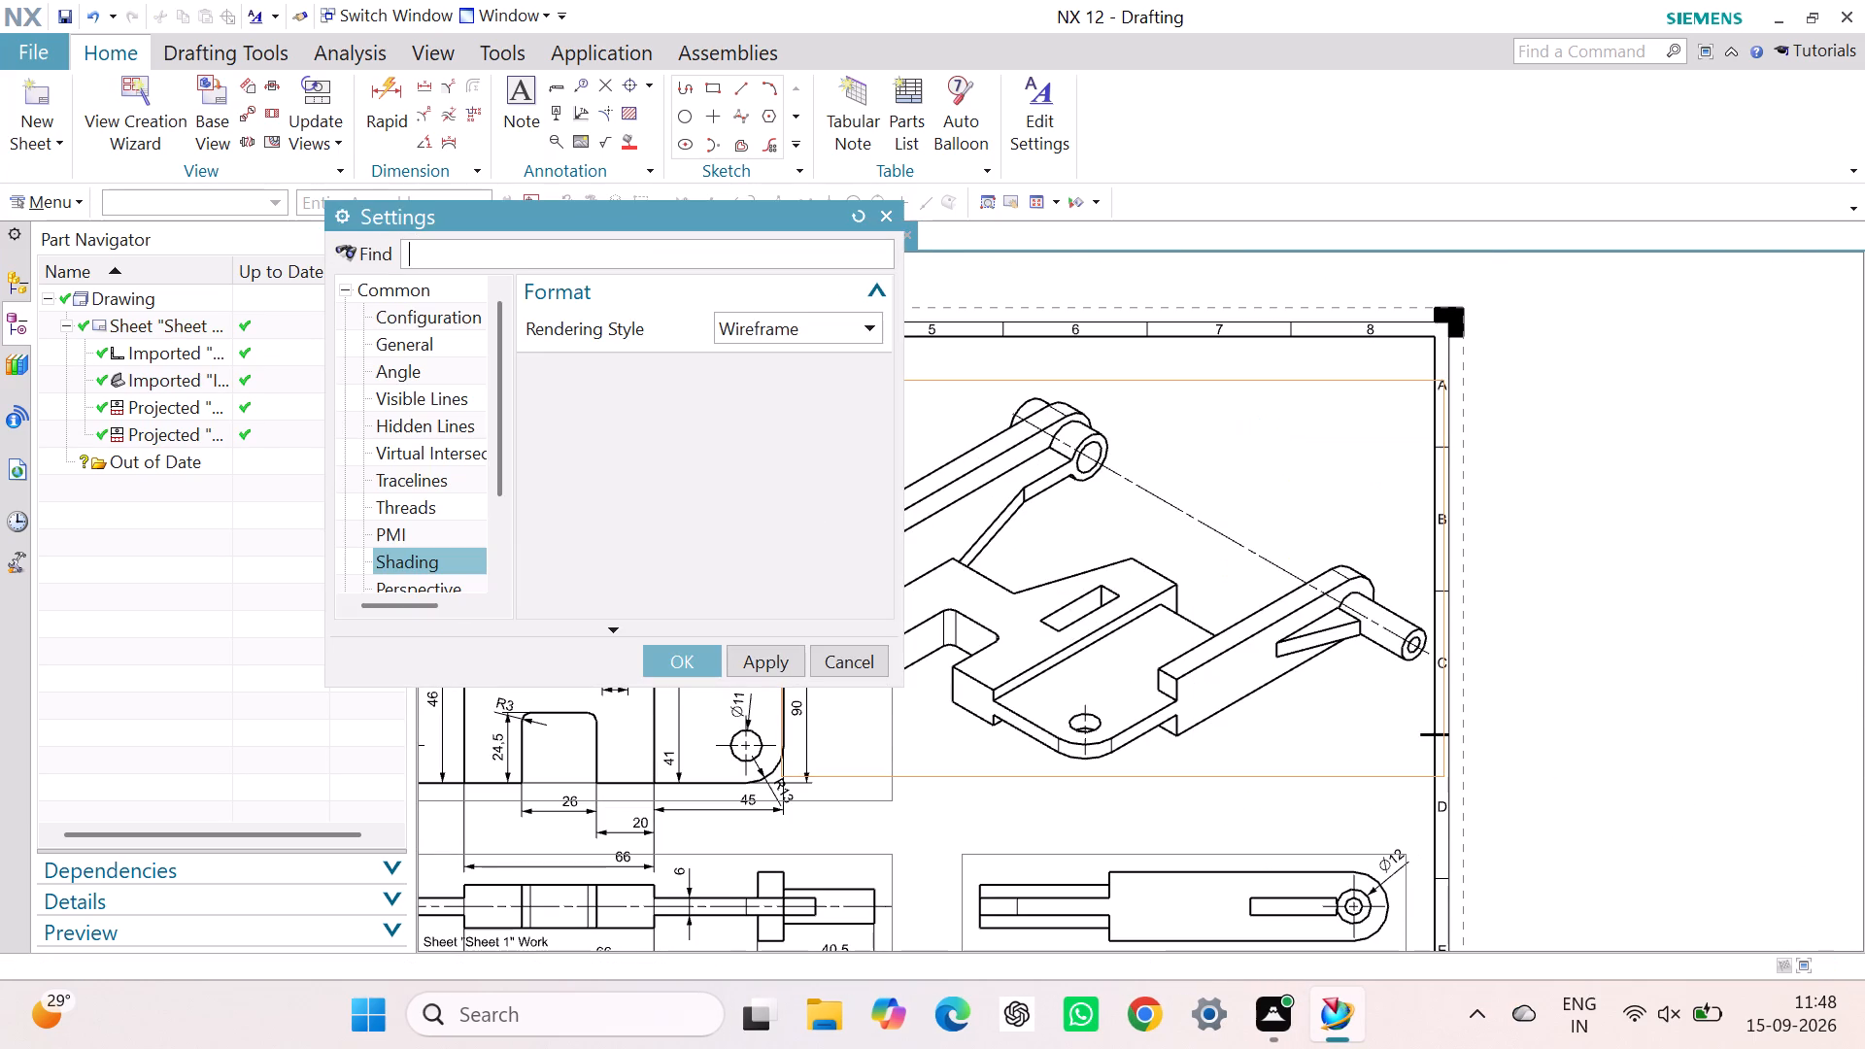
left_click(859, 327)
left_click(814, 357)
left_click(691, 659)
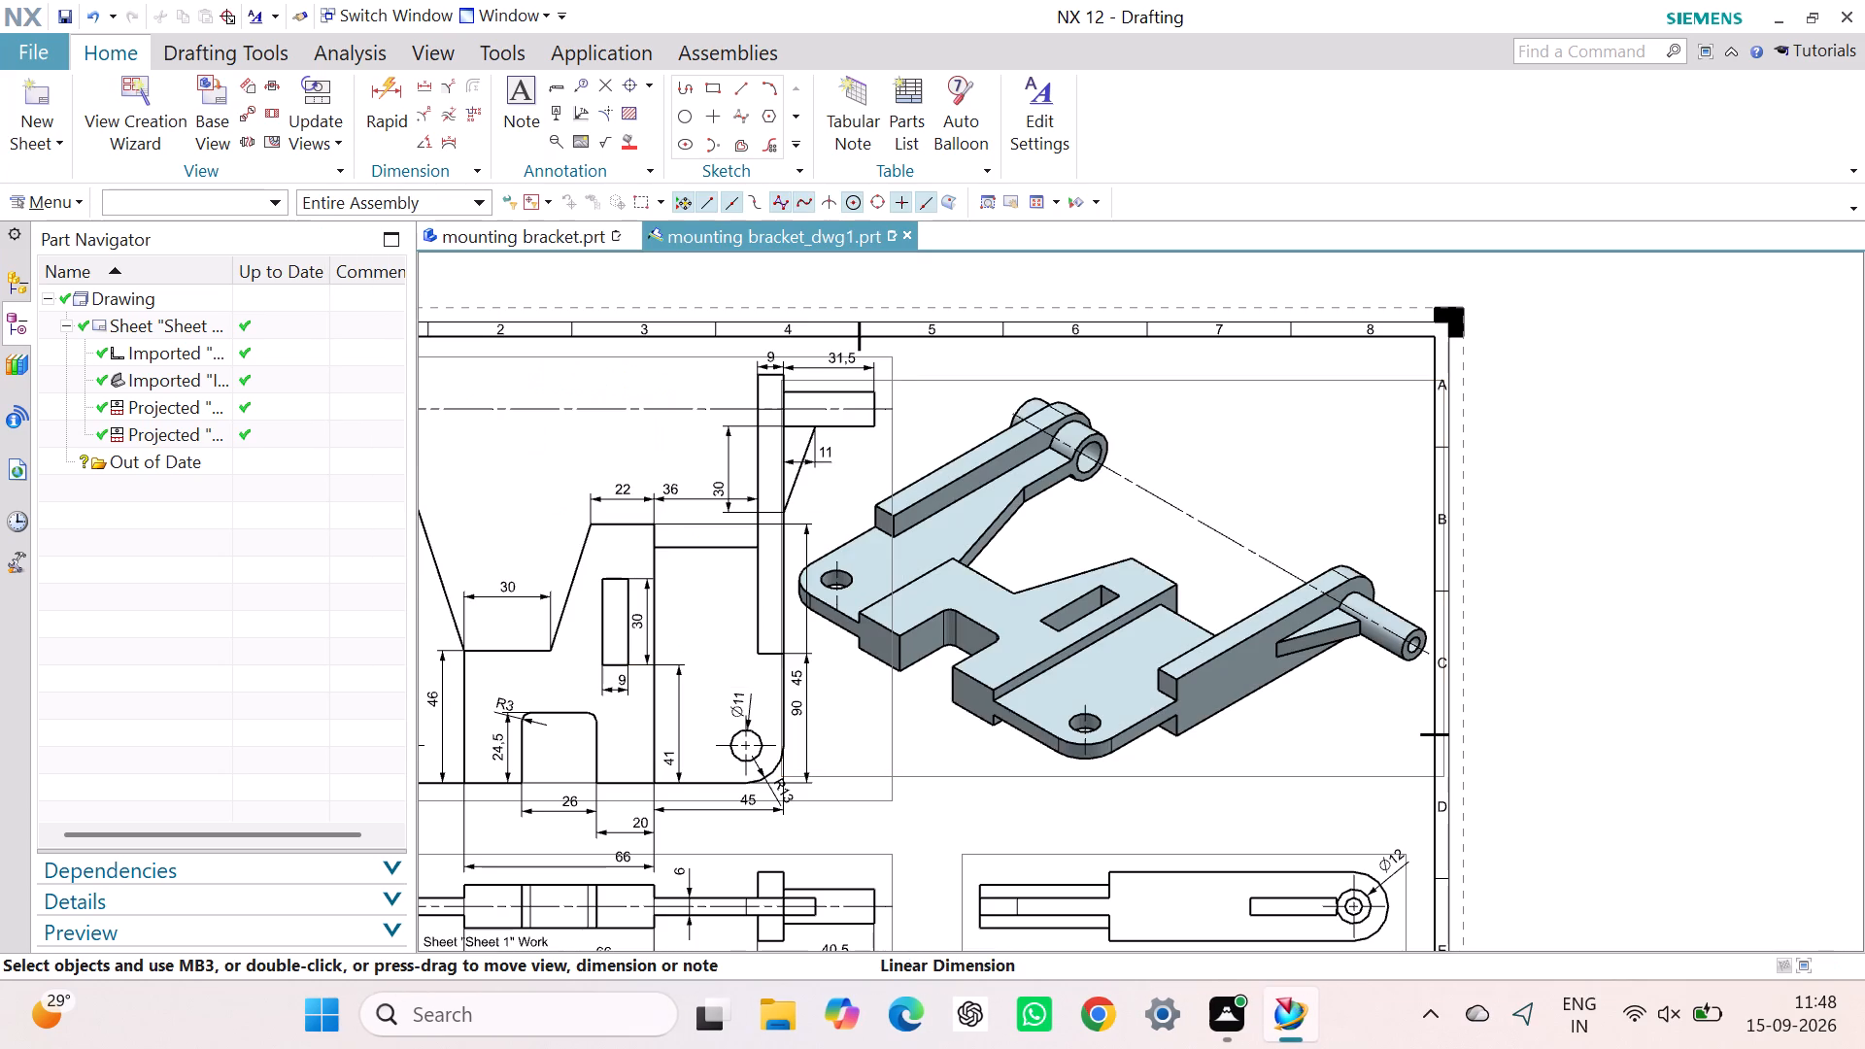
left_click(1529, 553)
scroll(1186, 545, "down", 5)
scroll(995, 573, "up", 3)
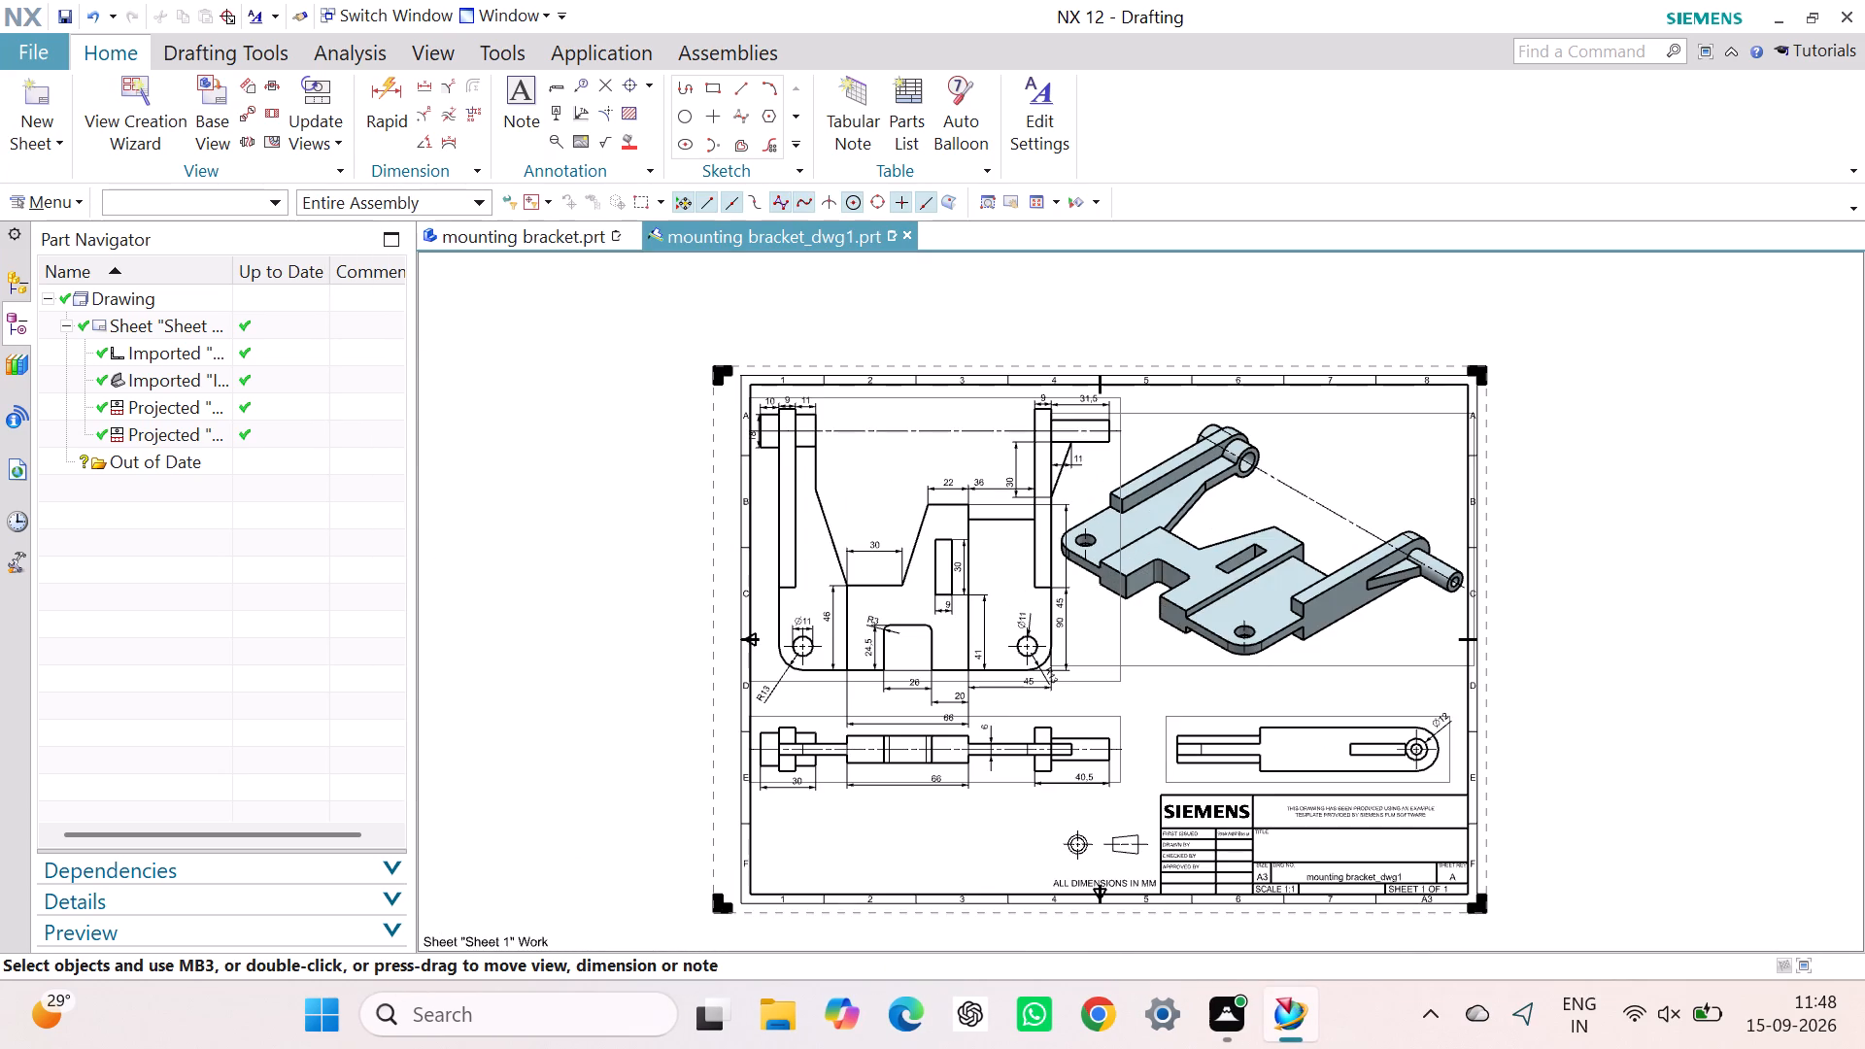
In the front view, dimension the vertical distance from the boss centreline to the top of the left sloped edge, and finish Rapid Dimension.
scroll(822, 524, "up", 2)
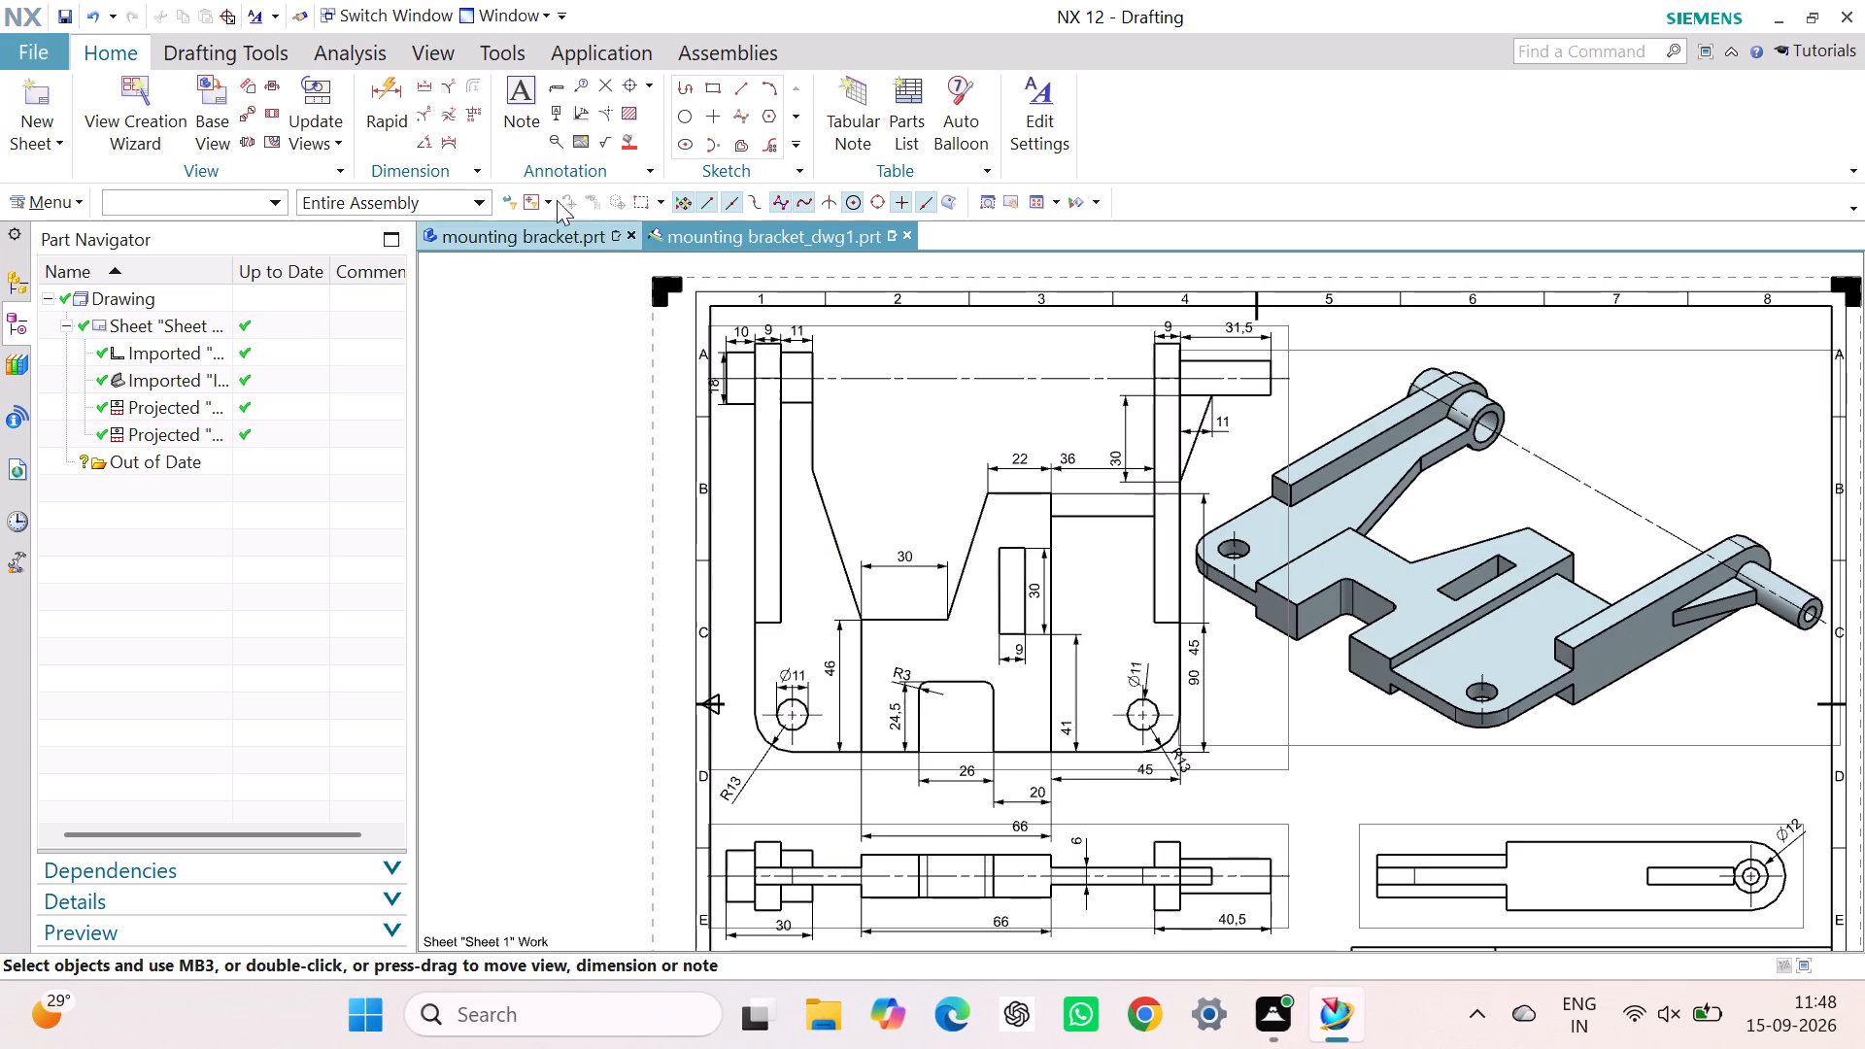
left_click(396, 84)
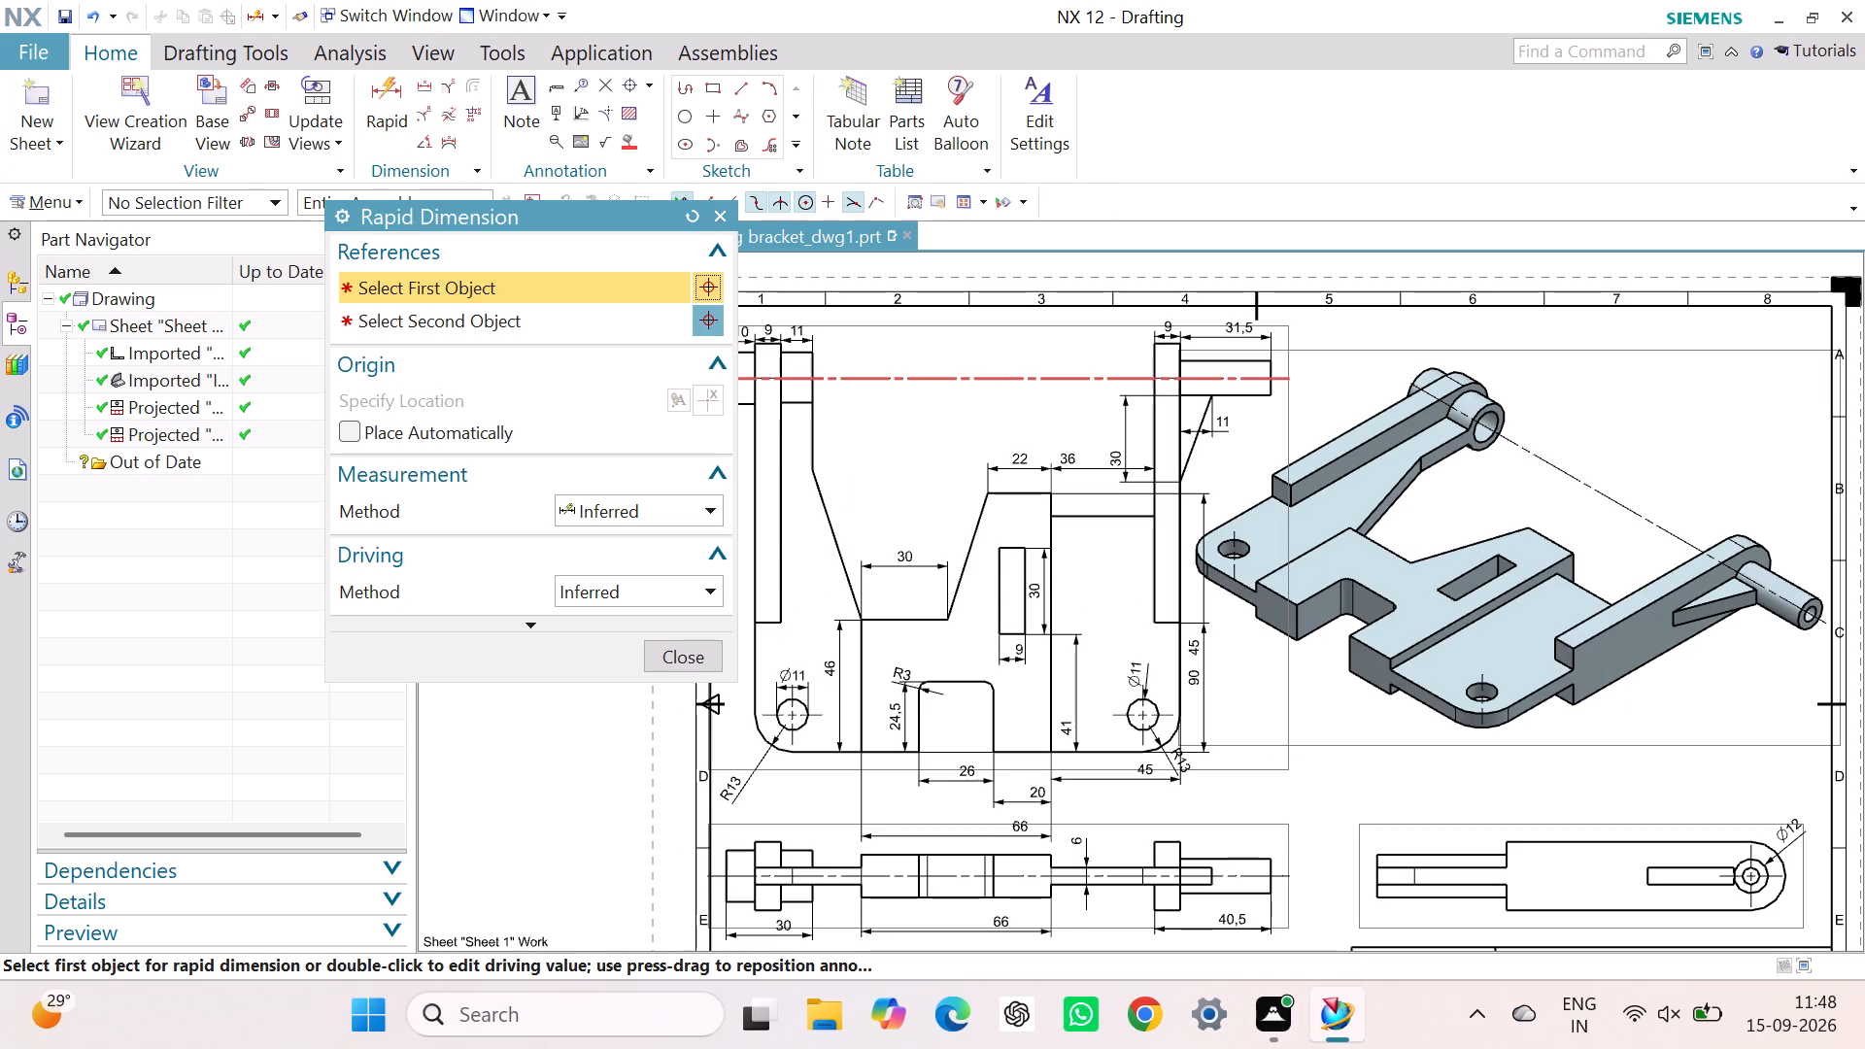
left_click(815, 377)
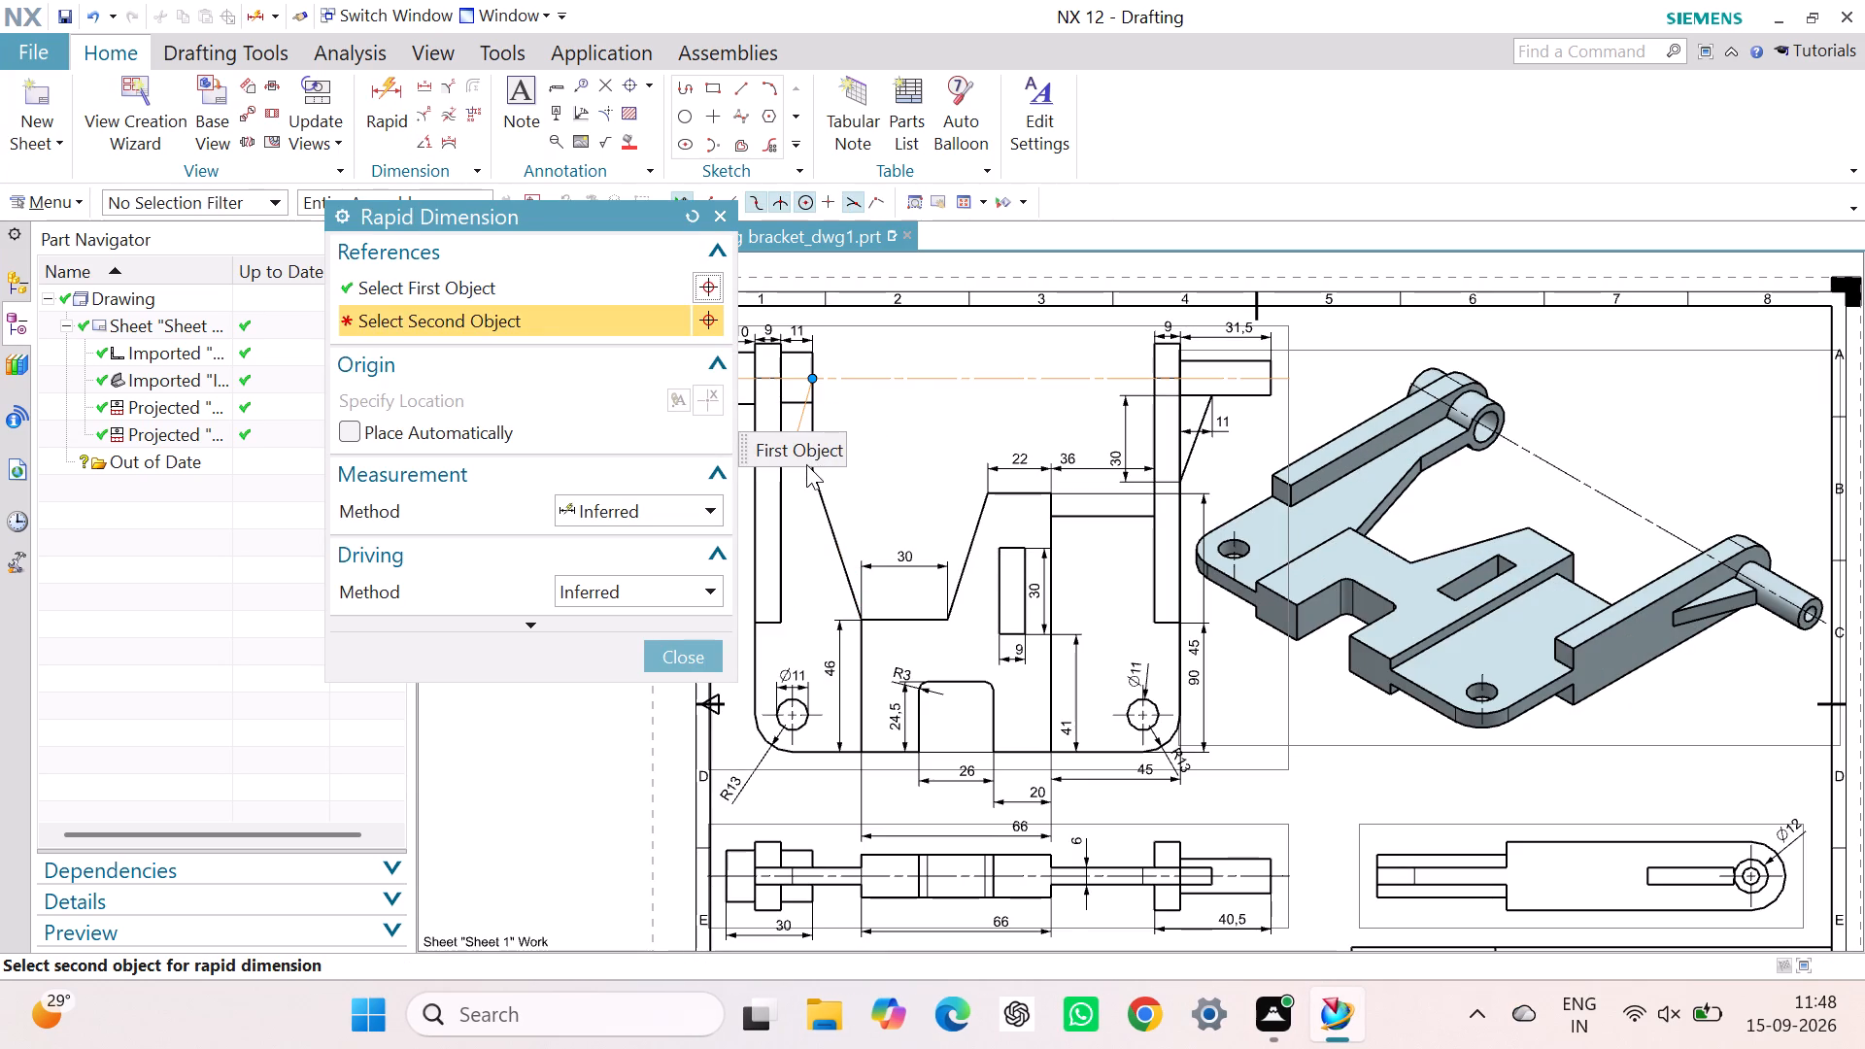
scroll(835, 491, "down", 3)
scroll(835, 491, "up", 5)
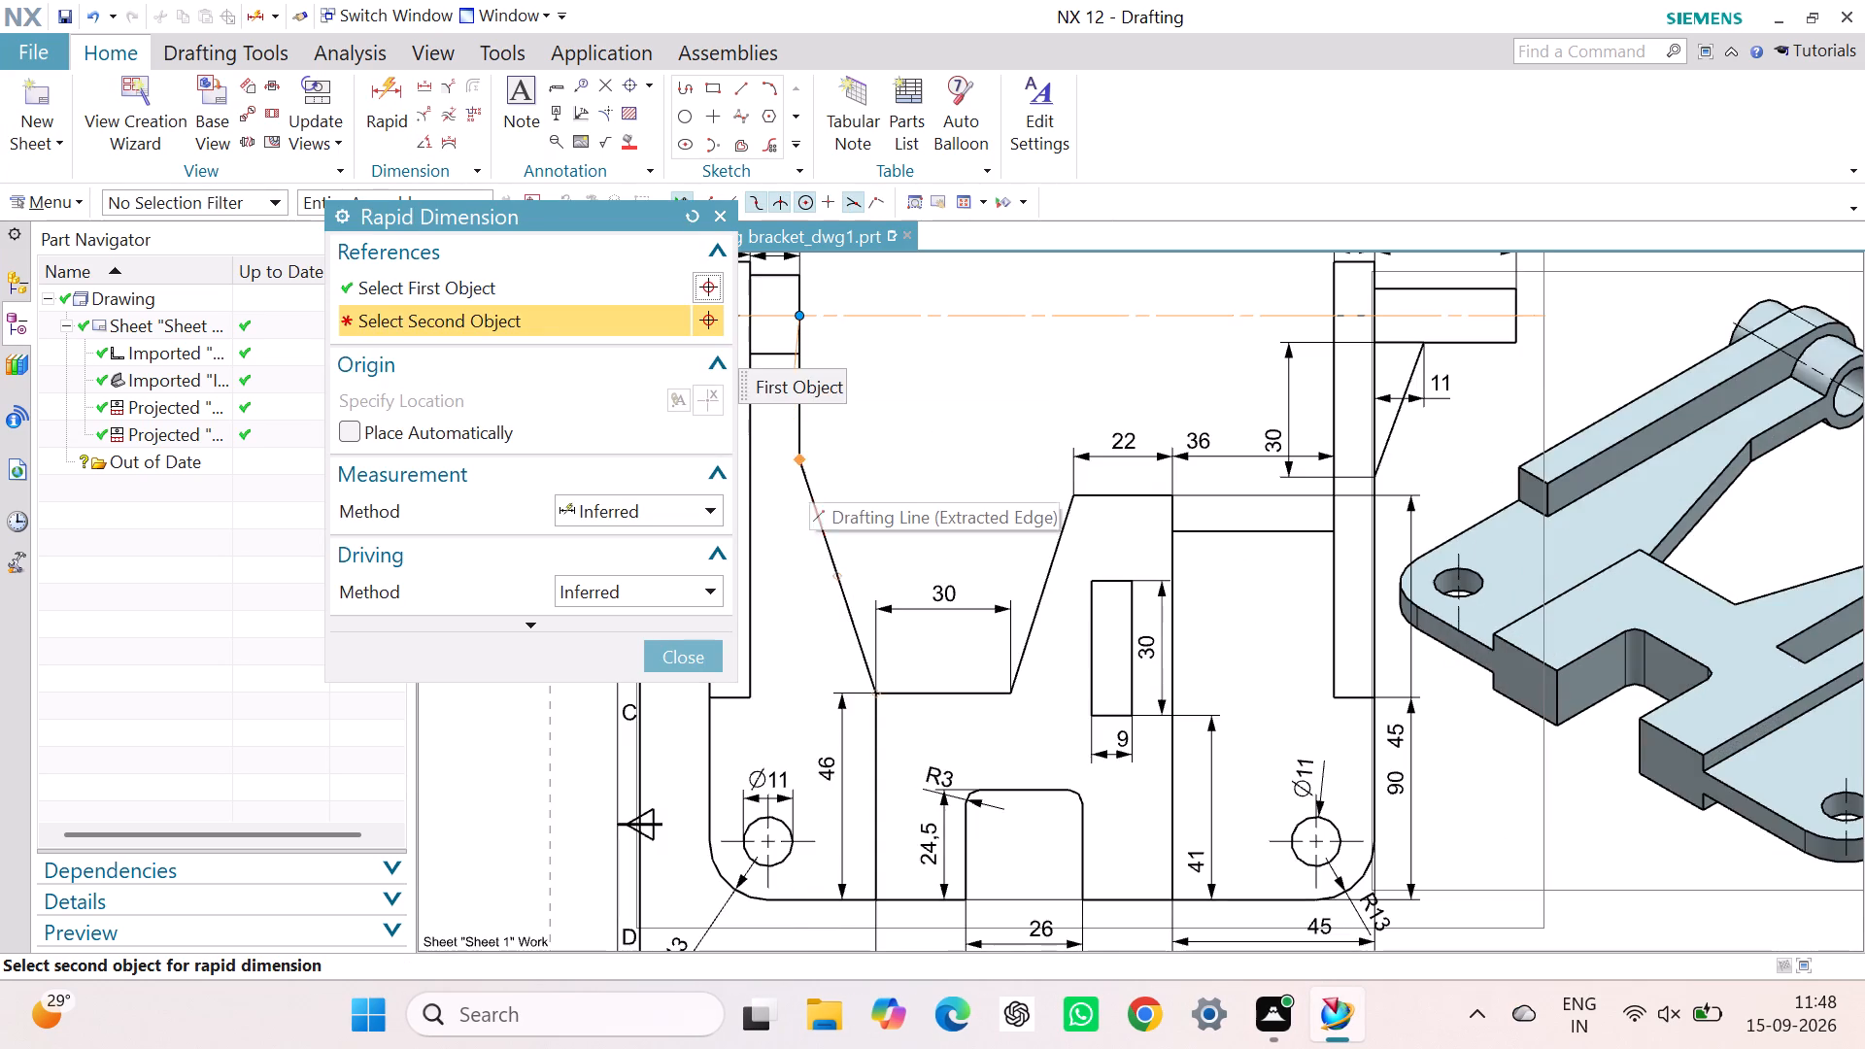
scroll(809, 469, "up", 3)
left_click(793, 449)
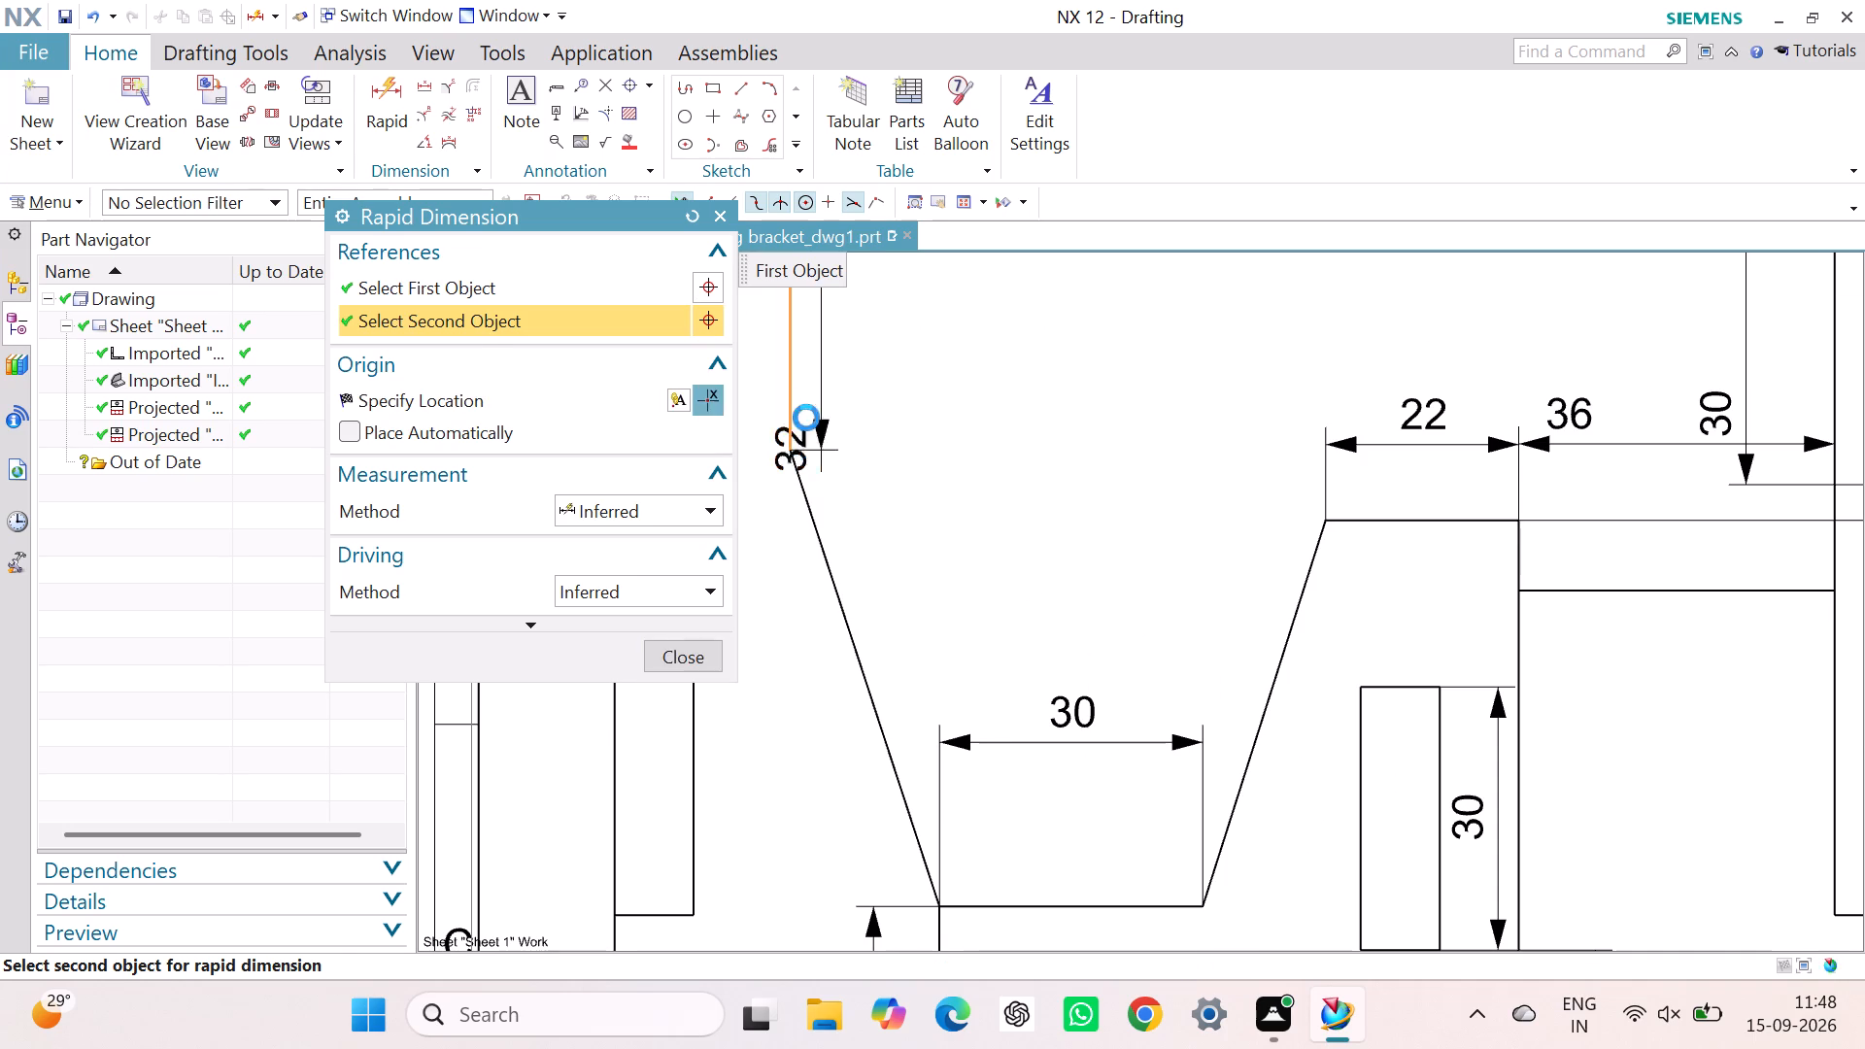
left_click(842, 352)
scroll(842, 352, "down", 8)
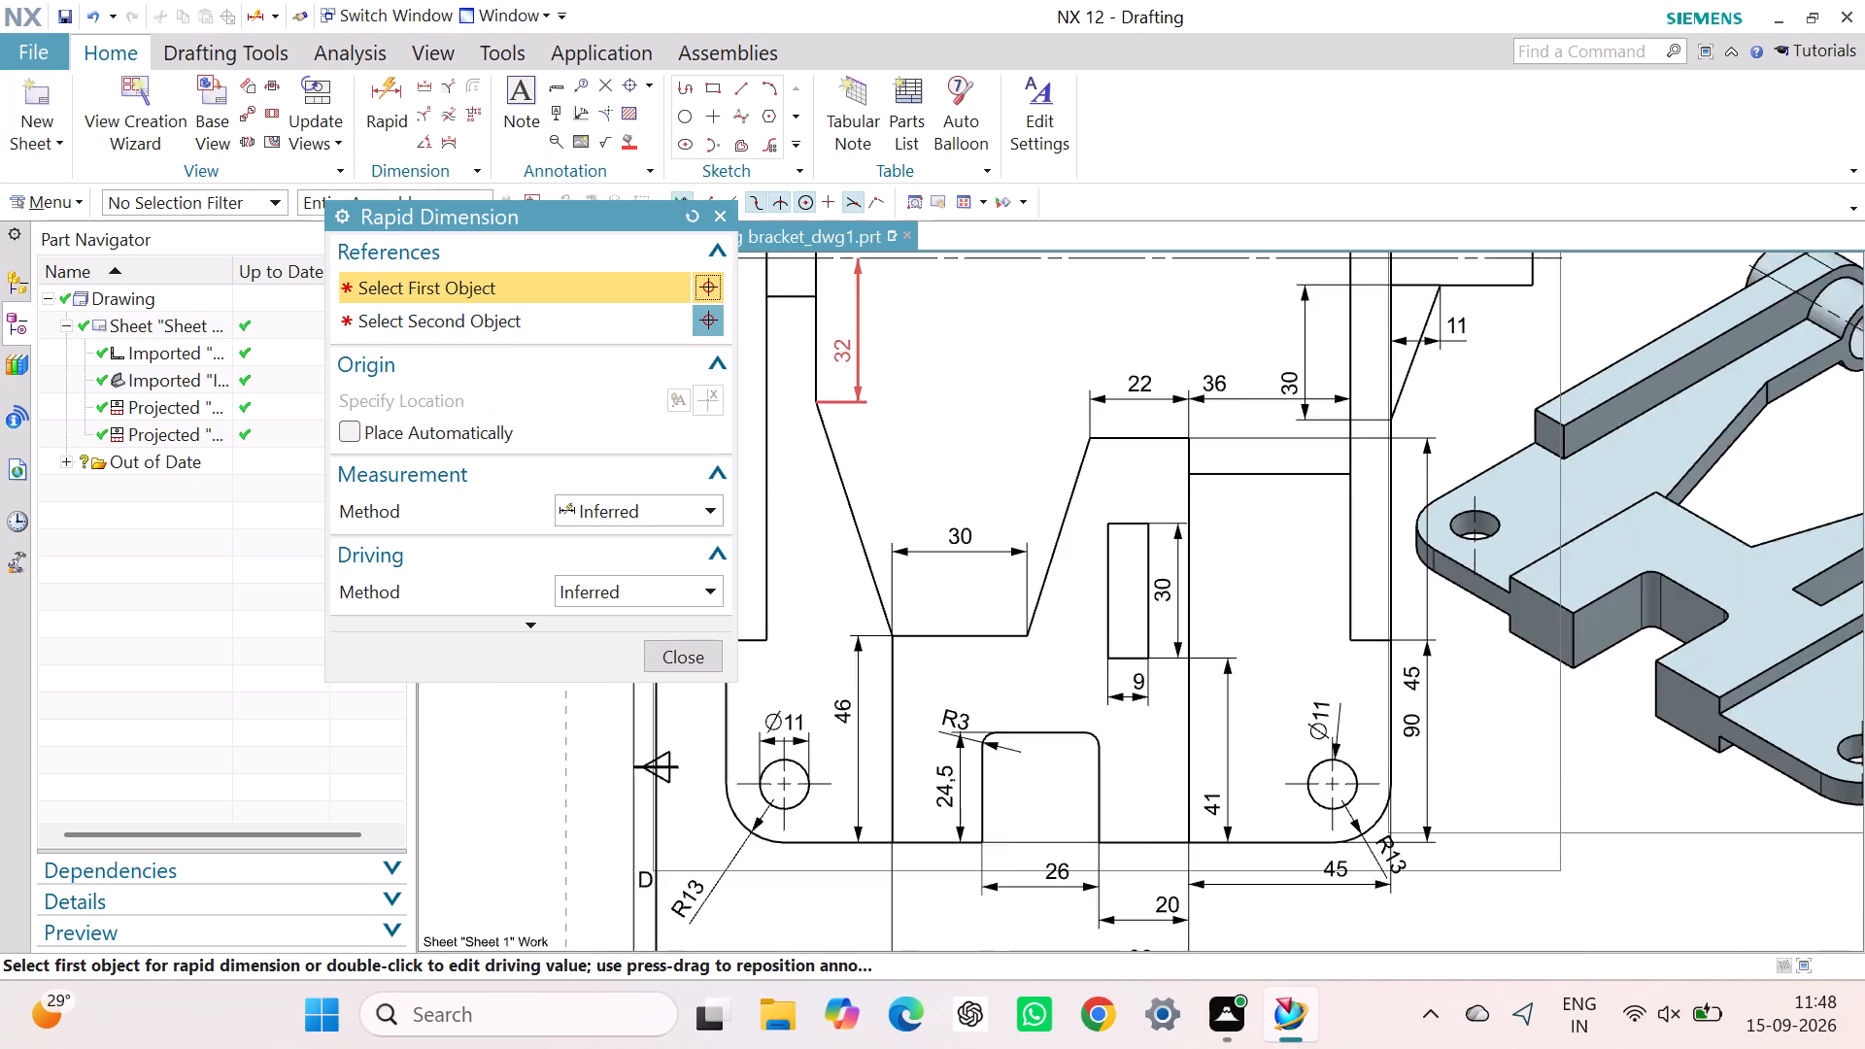
scroll(842, 352, "down", 4)
scroll(847, 374, "up", 2)
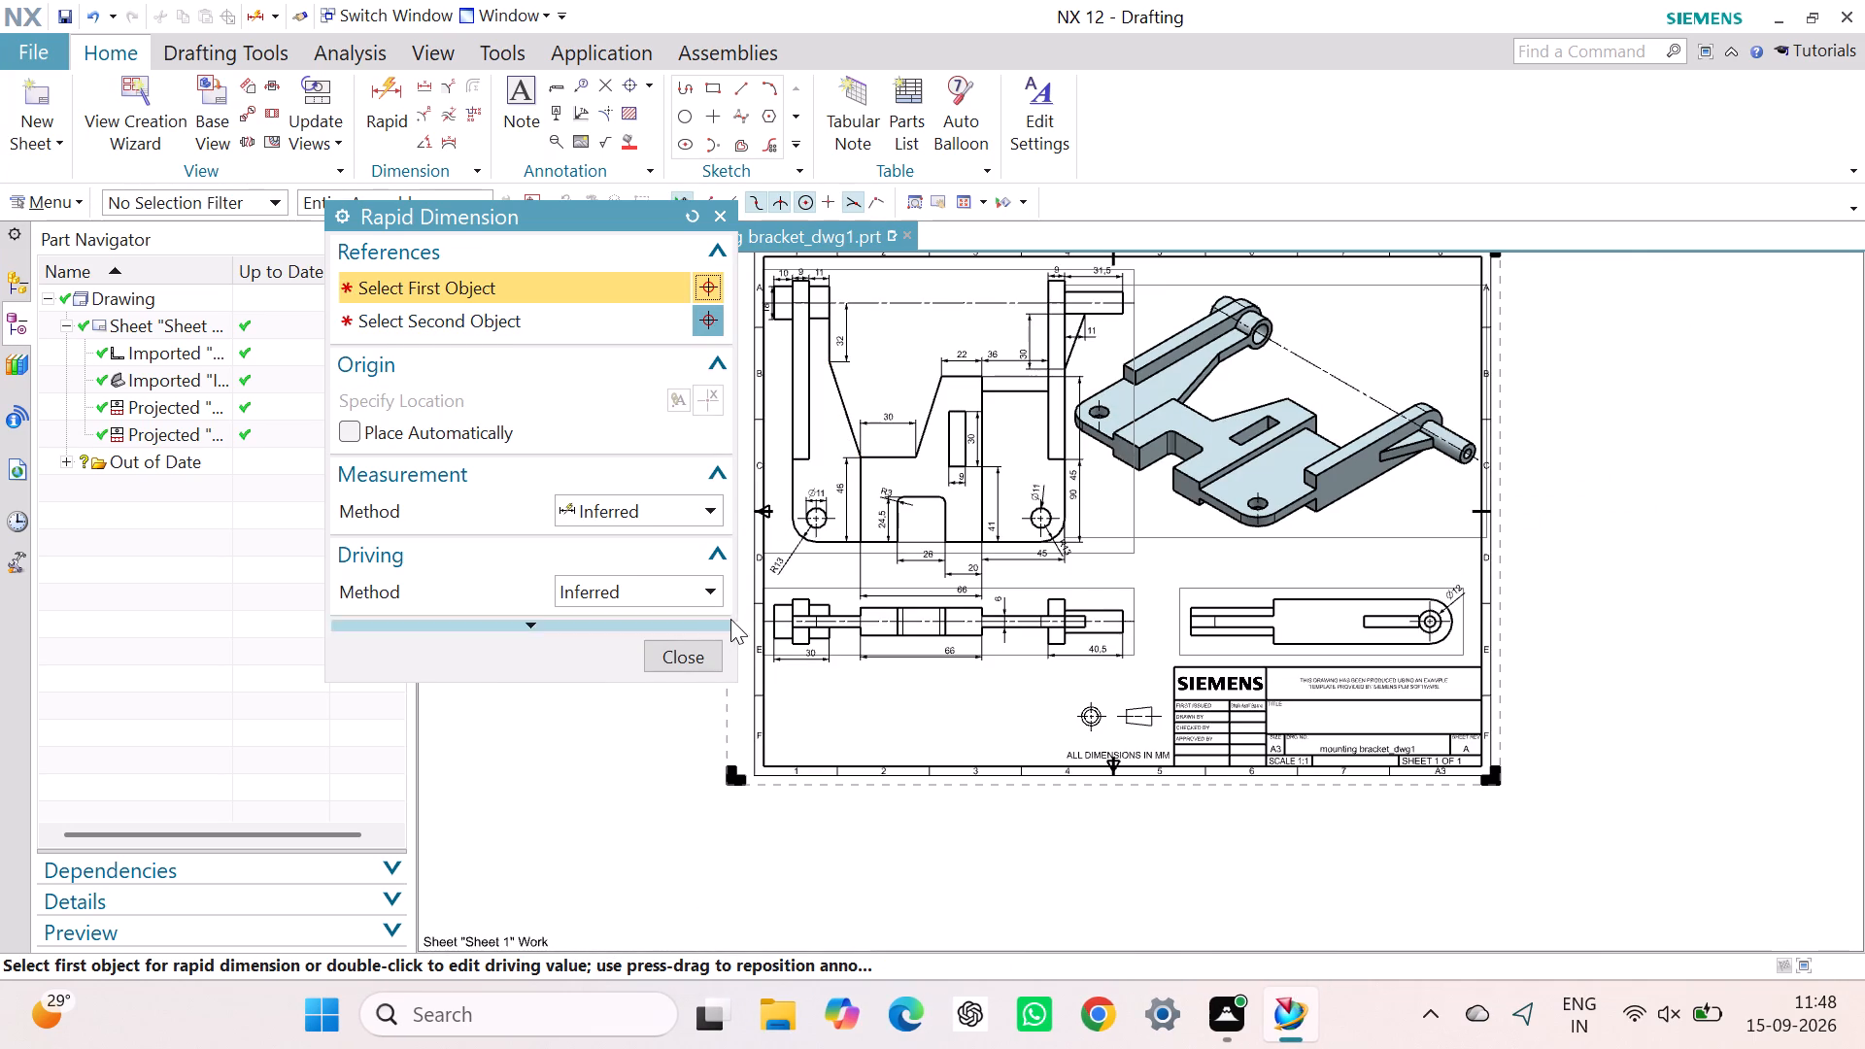
left_click(694, 660)
Examine the views, dimensions and title block across the whole drawing sheet for completeness.
scroll(1143, 619, "down", 7)
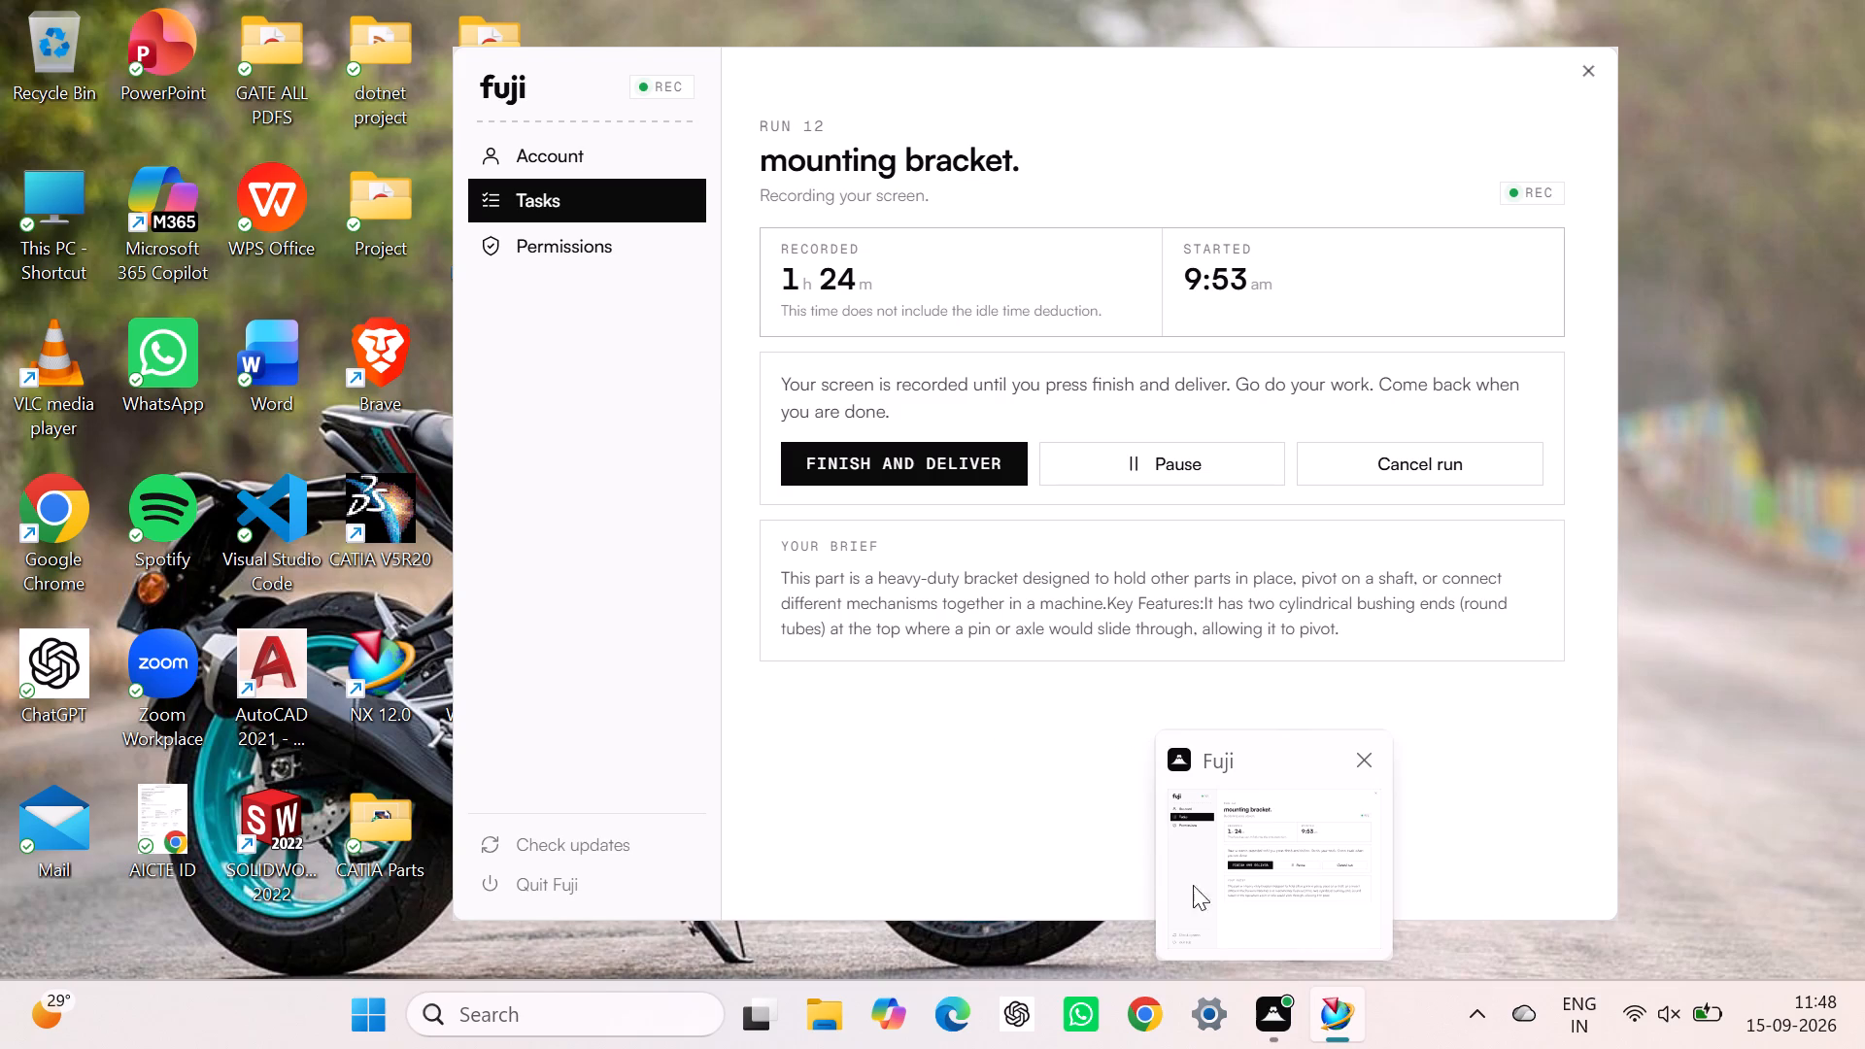
scroll(1260, 648, "up", 3)
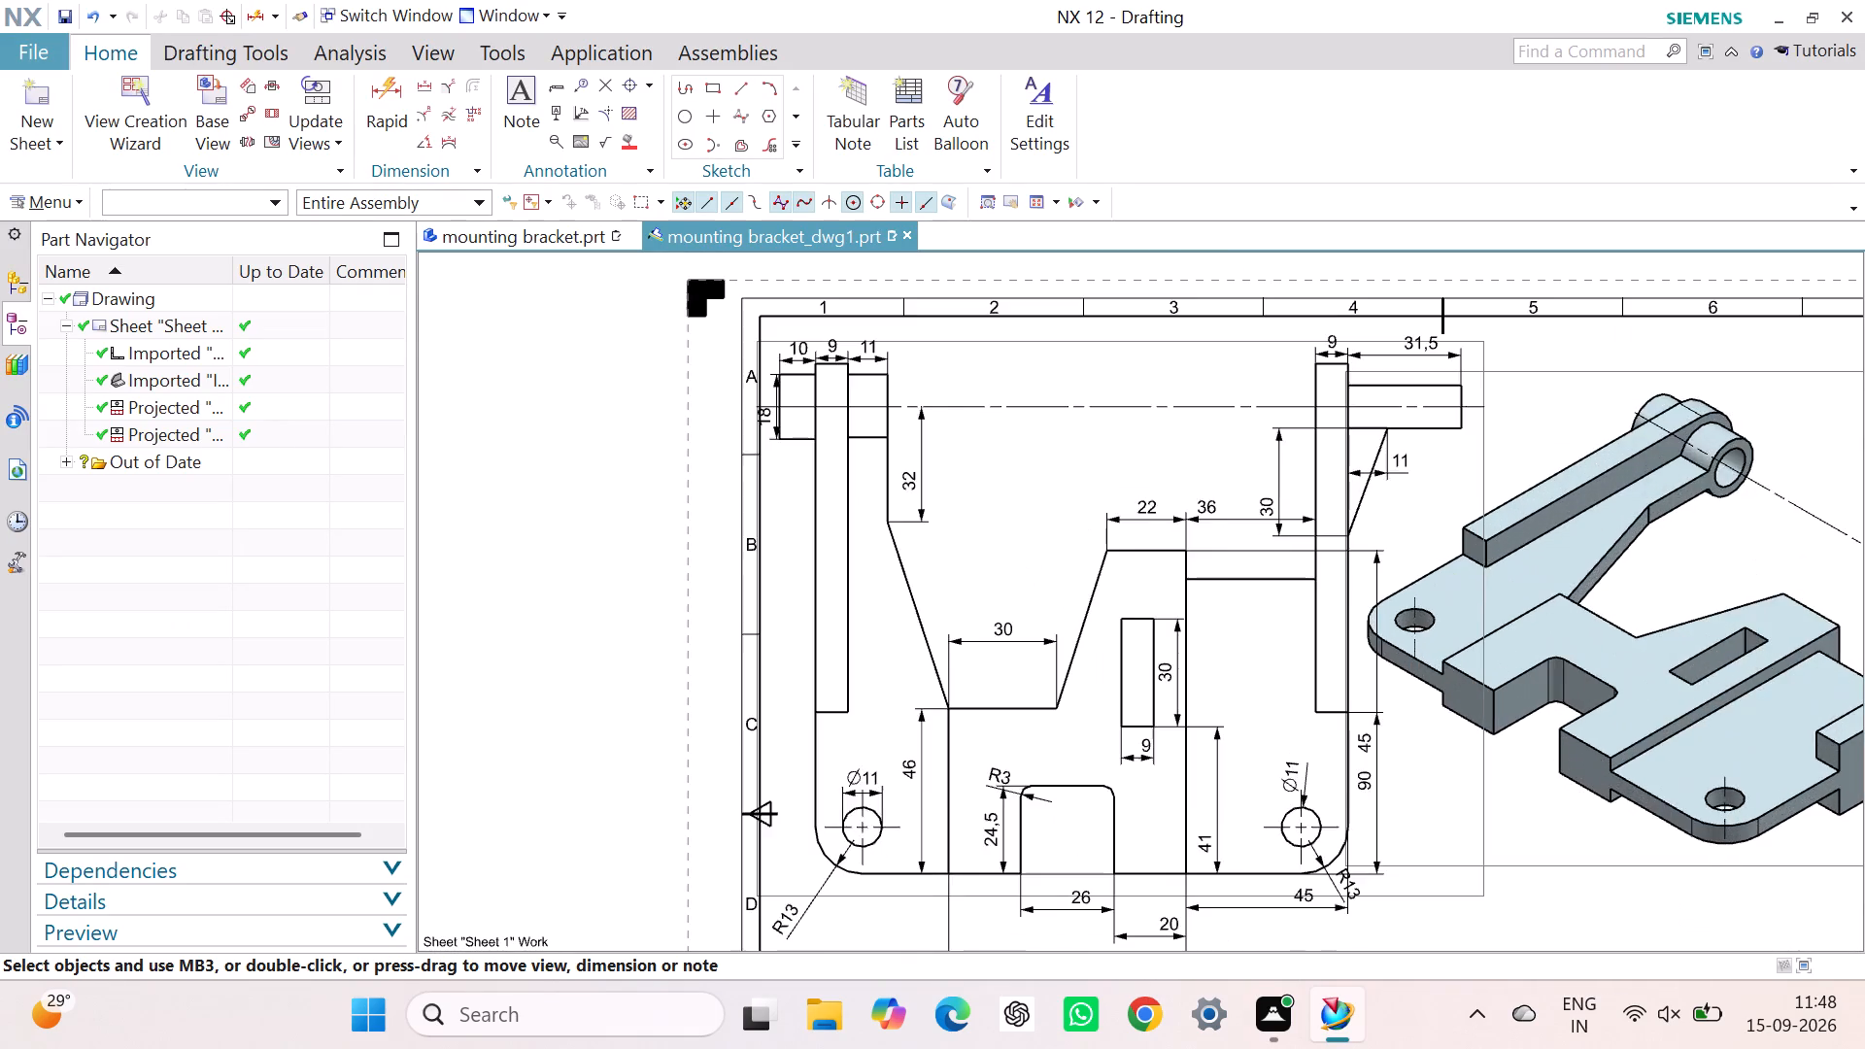
scroll(1260, 649, "down", 6)
scroll(1438, 922, "up", 3)
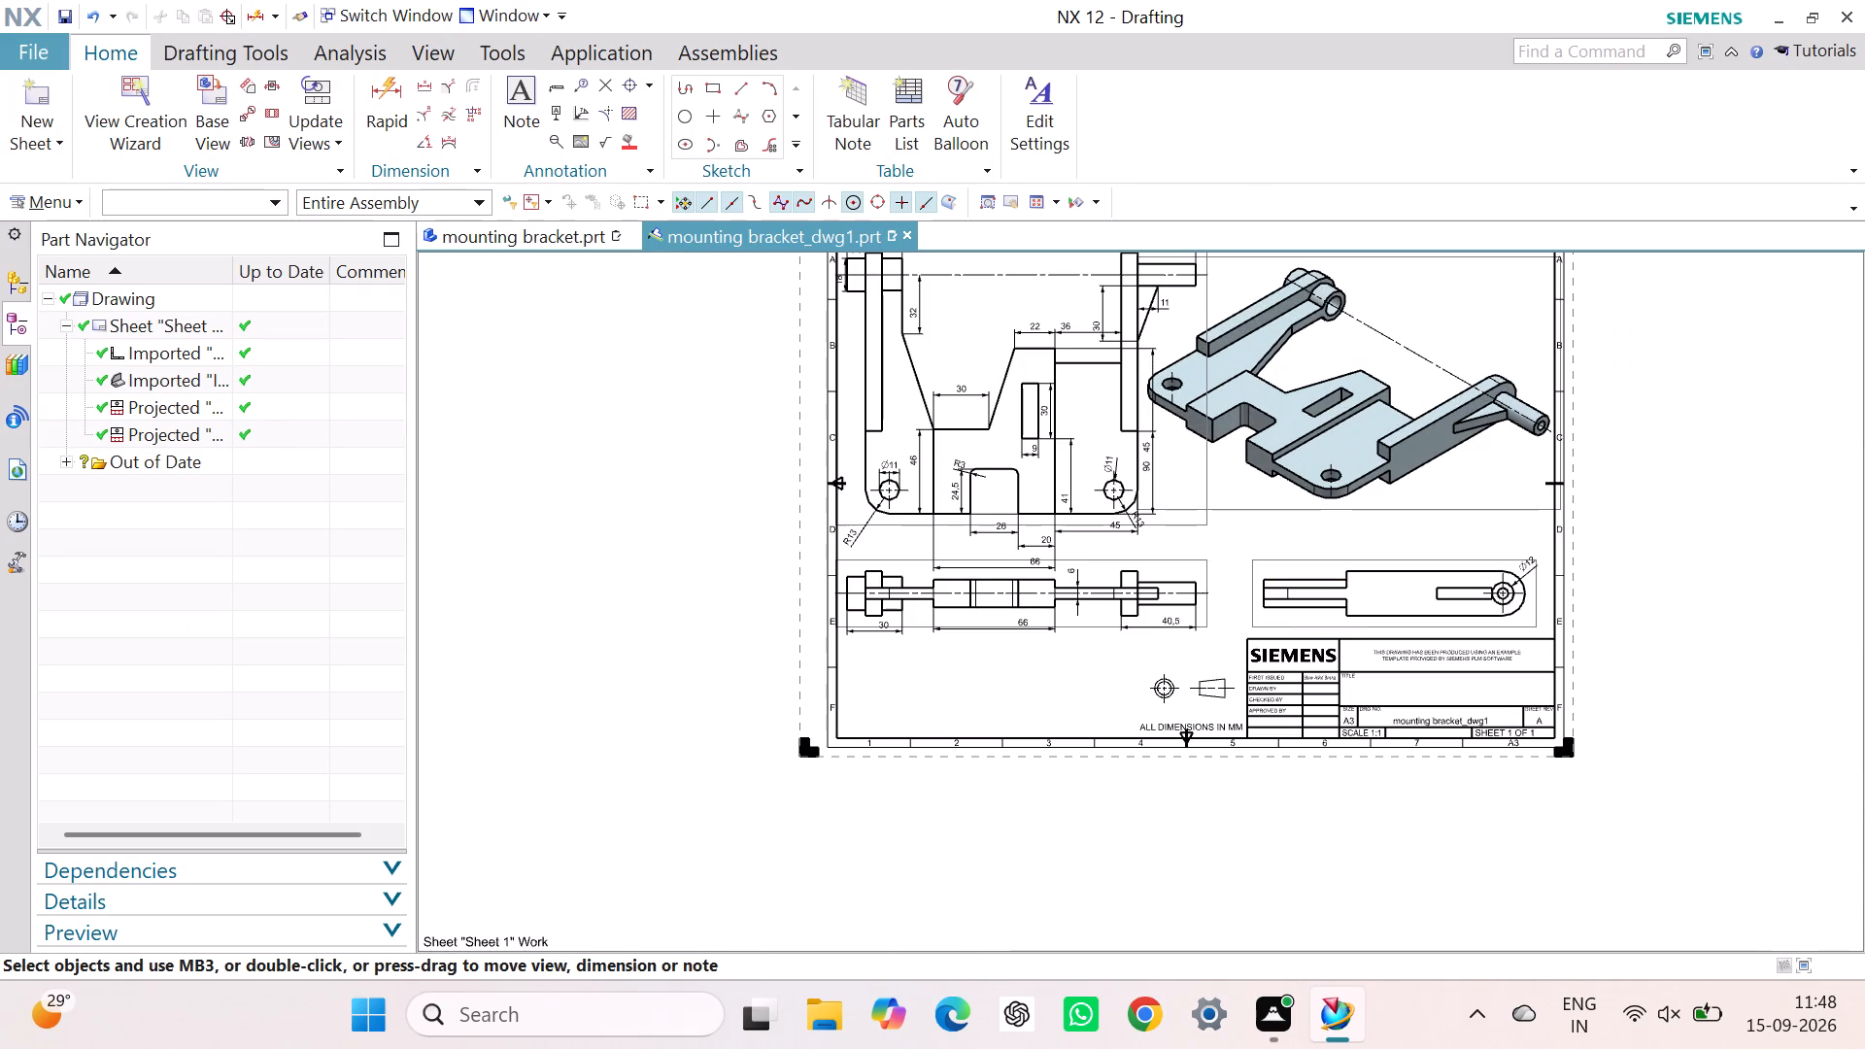
scroll(1096, 431, "up", 2)
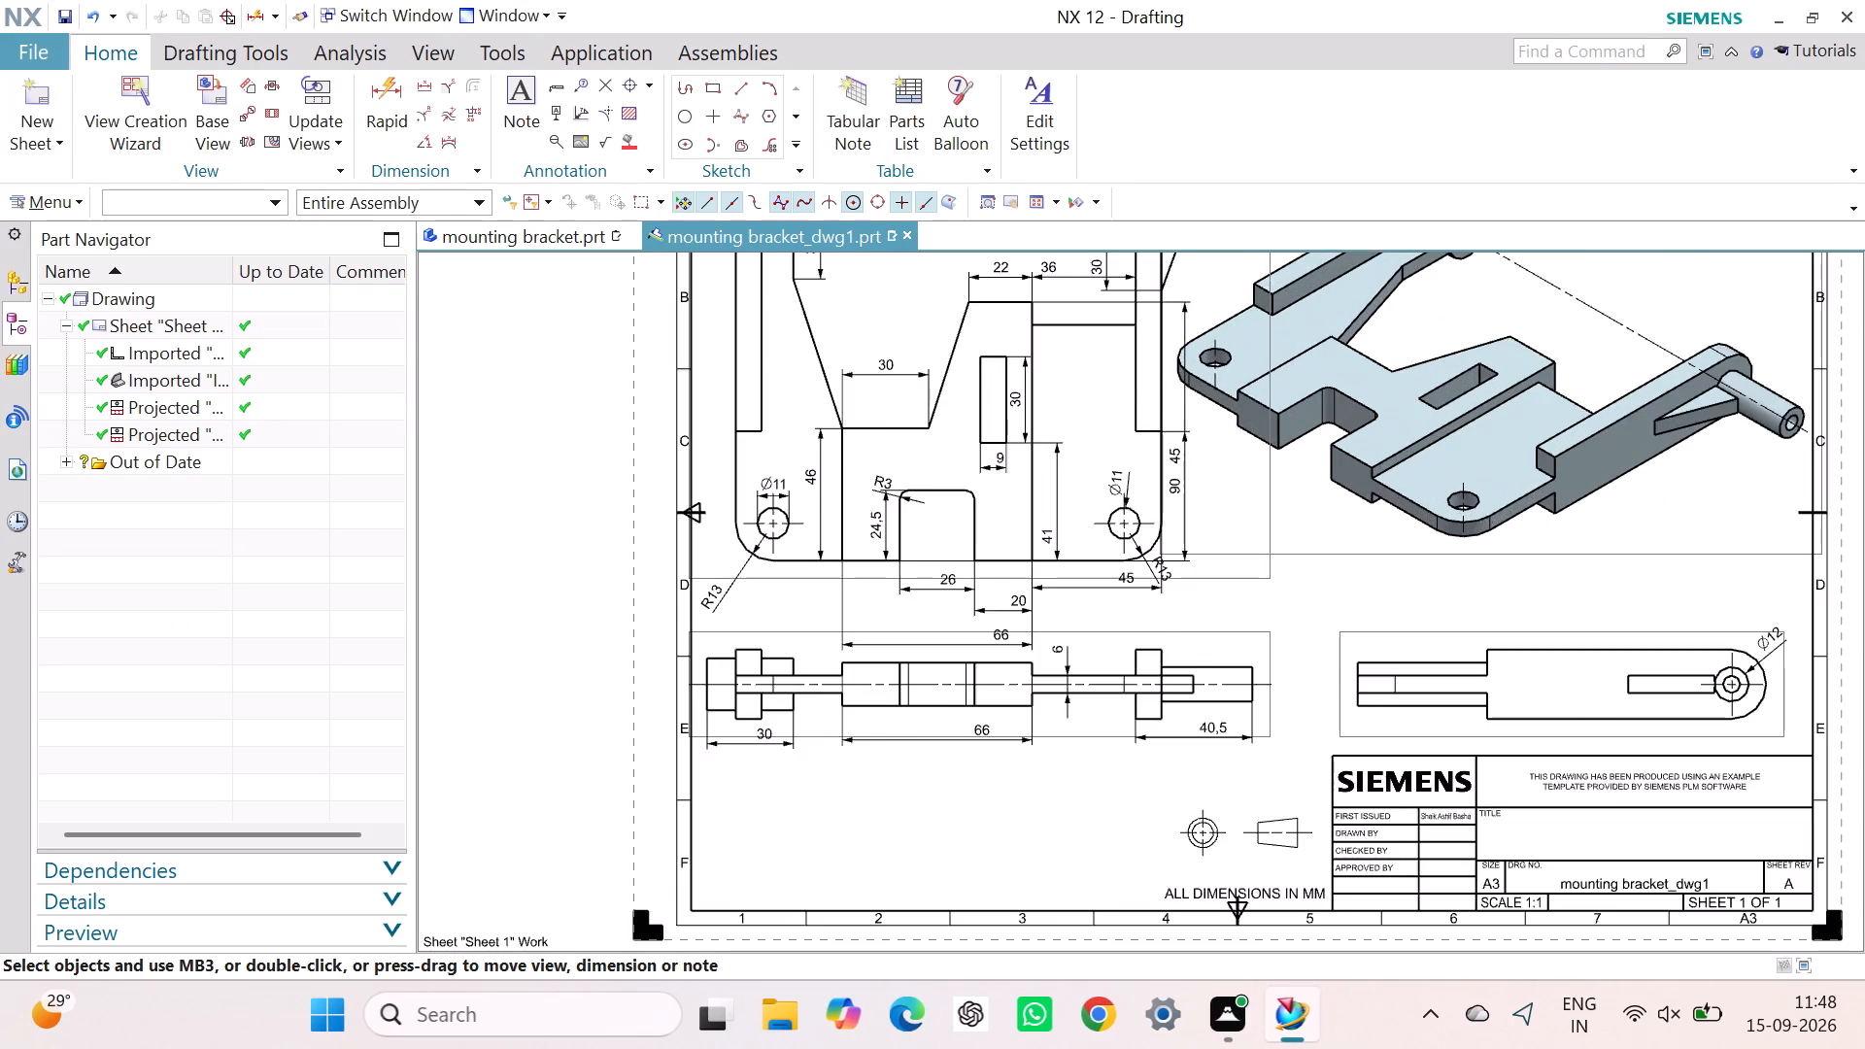
scroll(1095, 431, "down", 2)
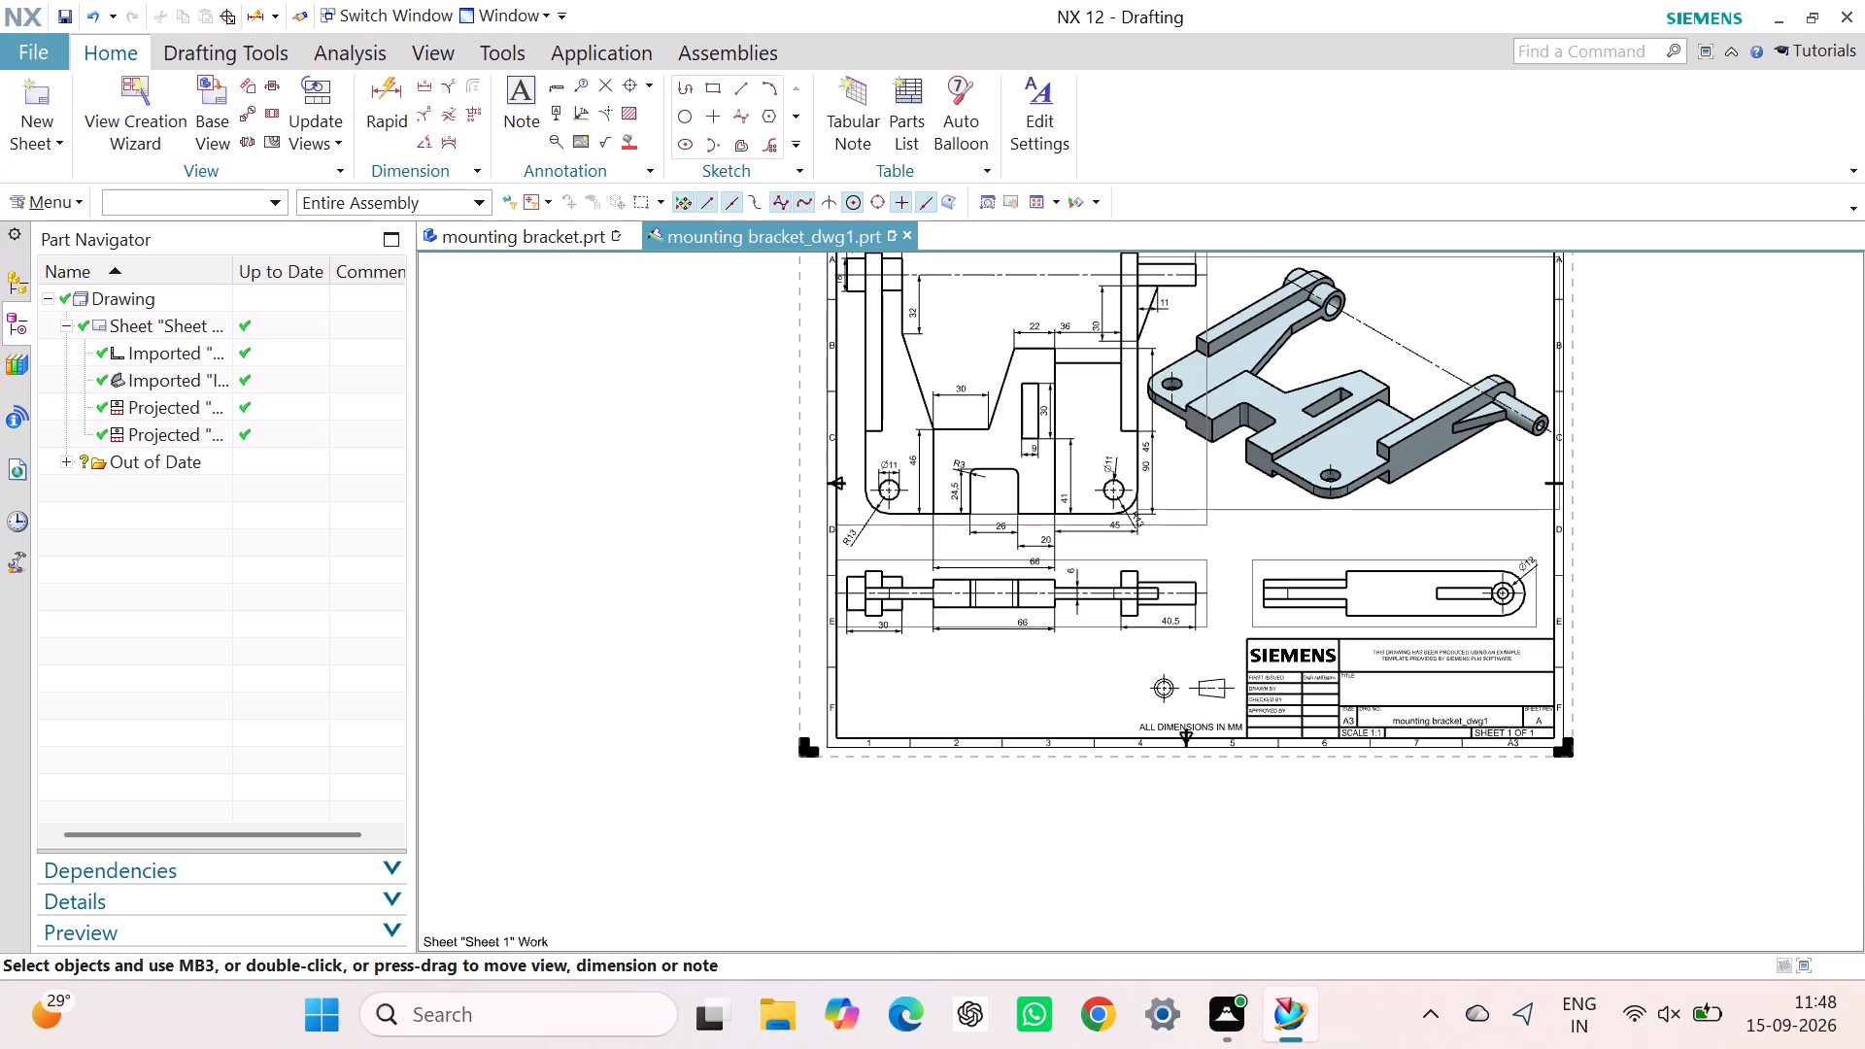
scroll(1063, 438, "up", 3)
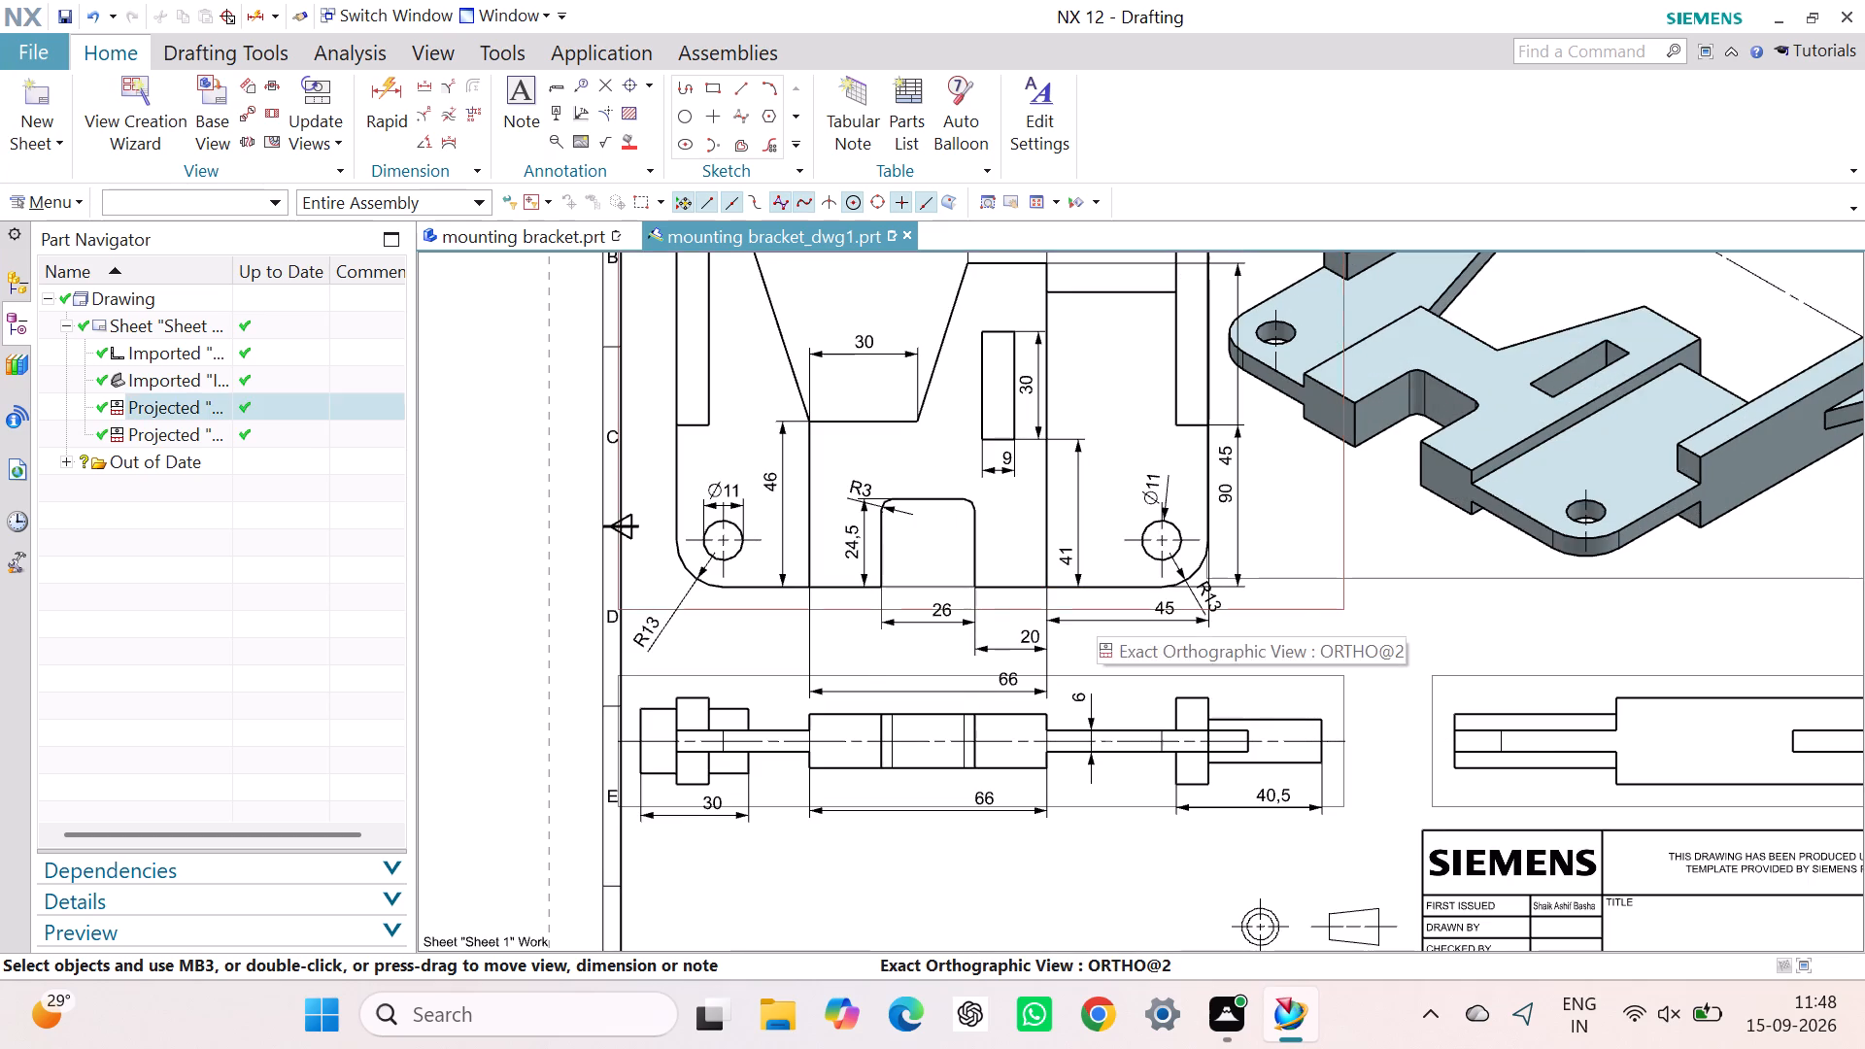
scroll(1248, 633, "down", 5)
scroll(1304, 663, "up", 2)
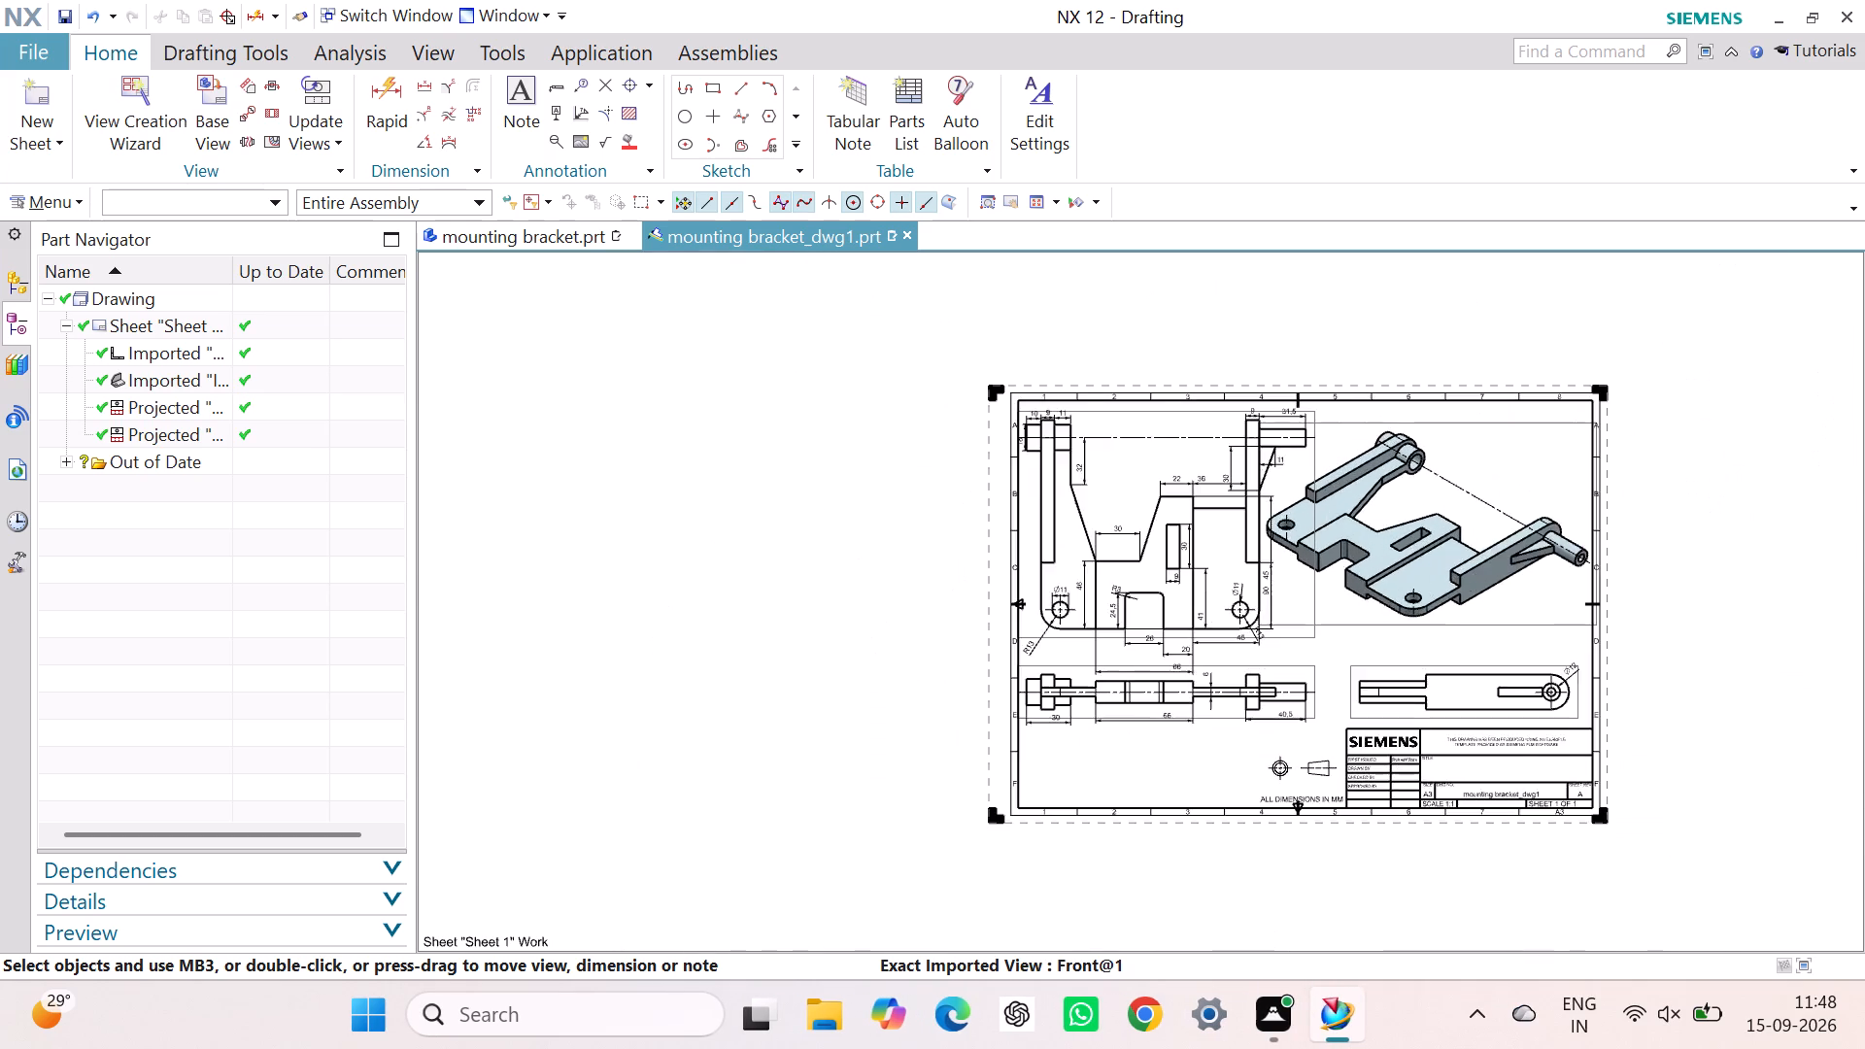
scroll(1304, 663, "up", 3)
scroll(1675, 748, "up", 2)
scroll(1674, 747, "down", 2)
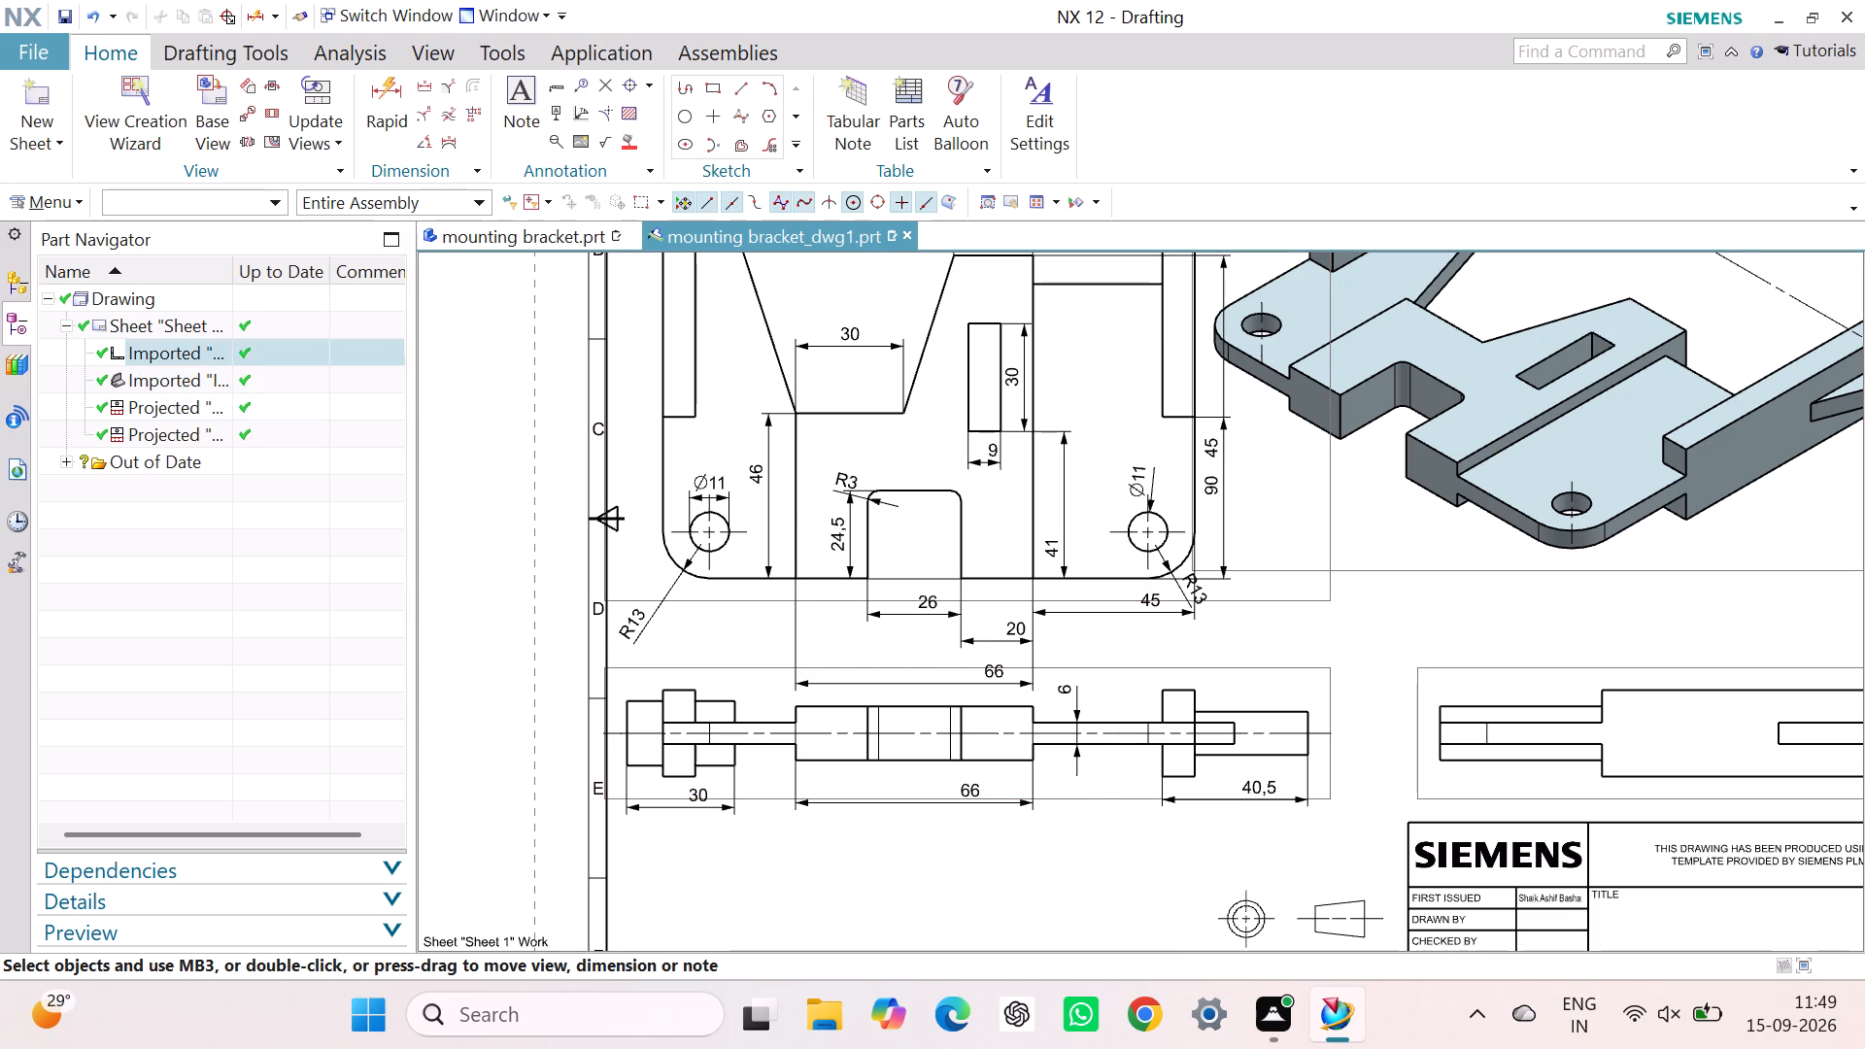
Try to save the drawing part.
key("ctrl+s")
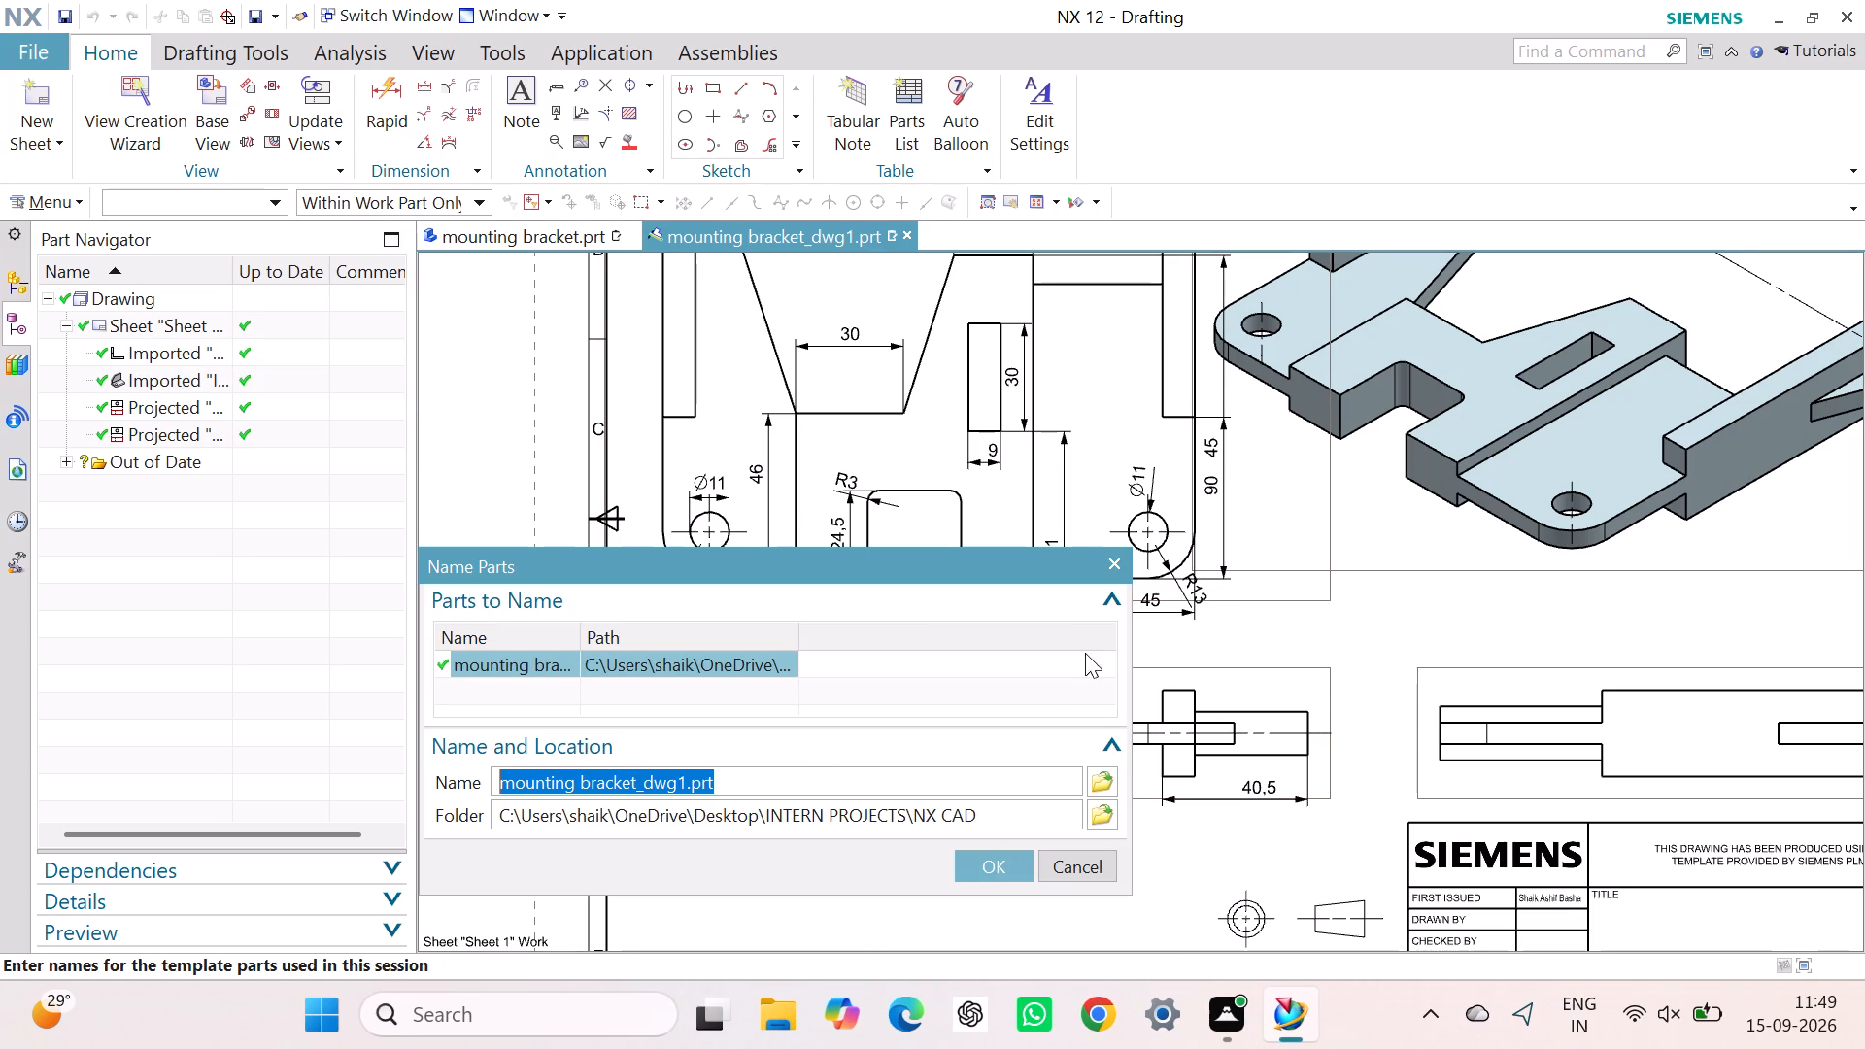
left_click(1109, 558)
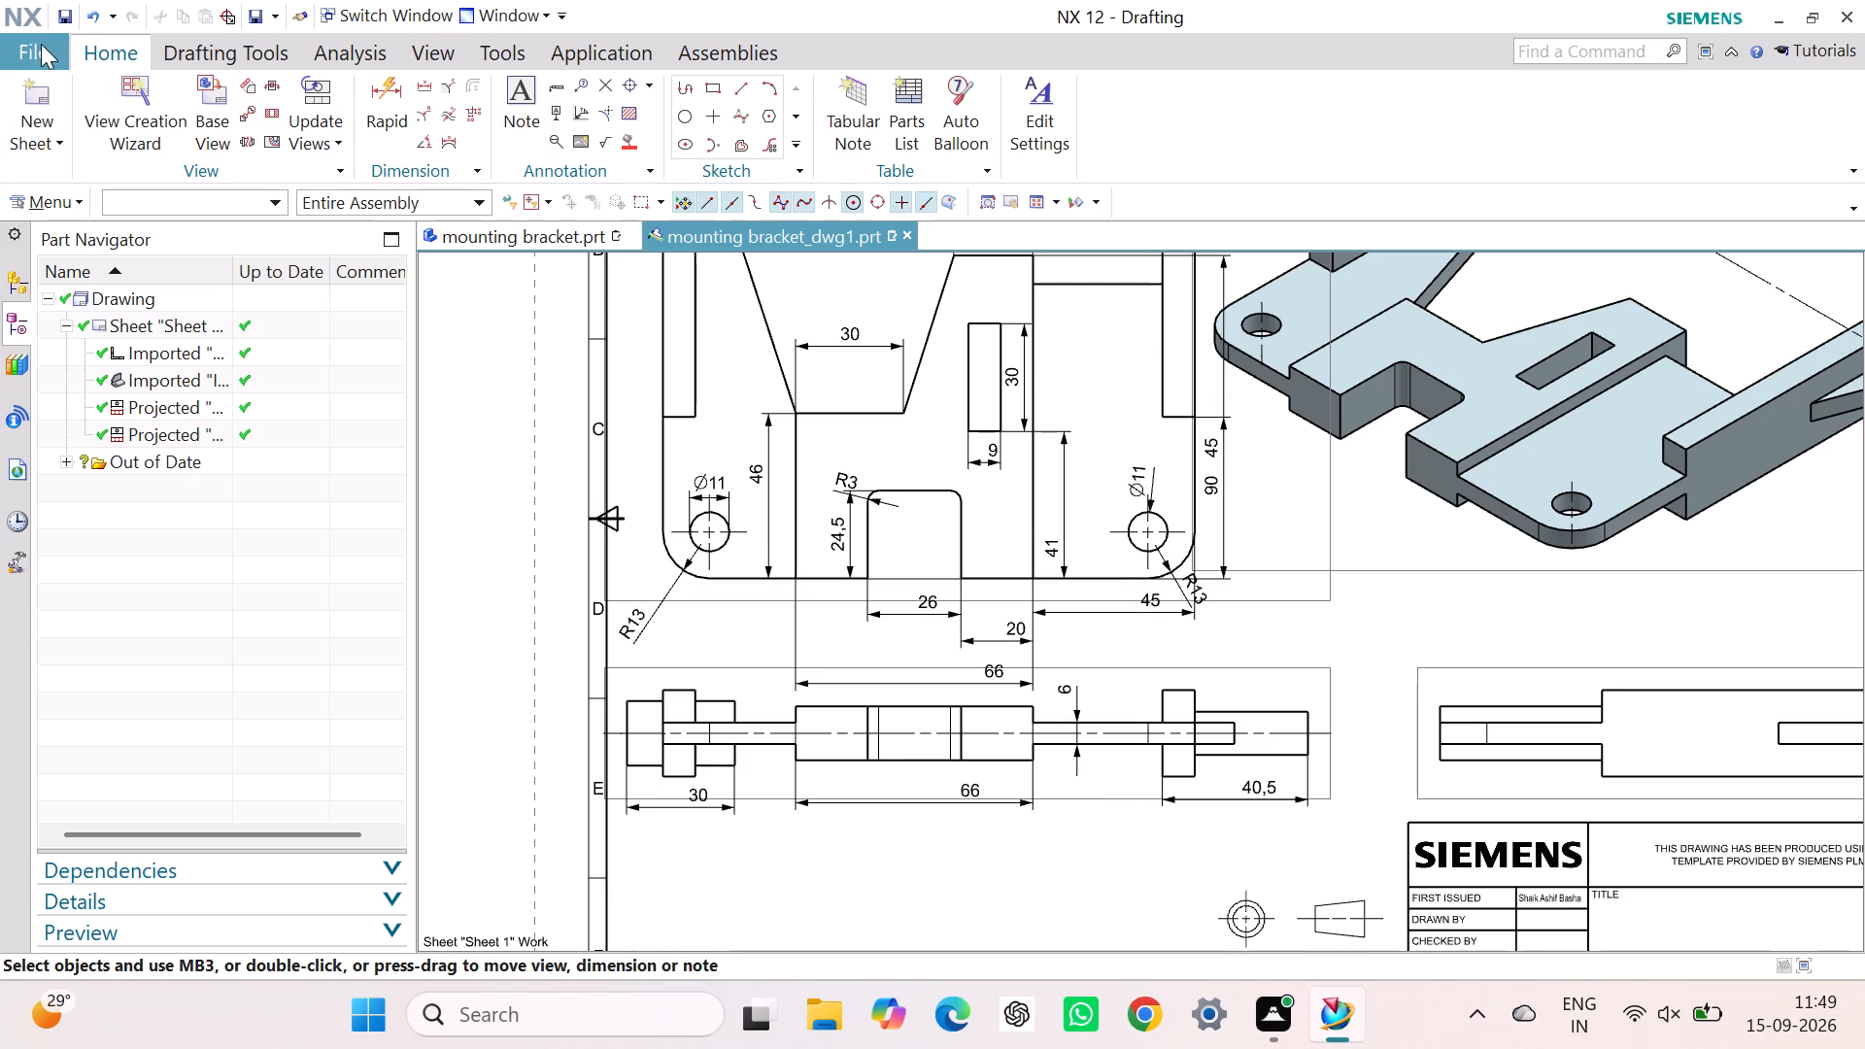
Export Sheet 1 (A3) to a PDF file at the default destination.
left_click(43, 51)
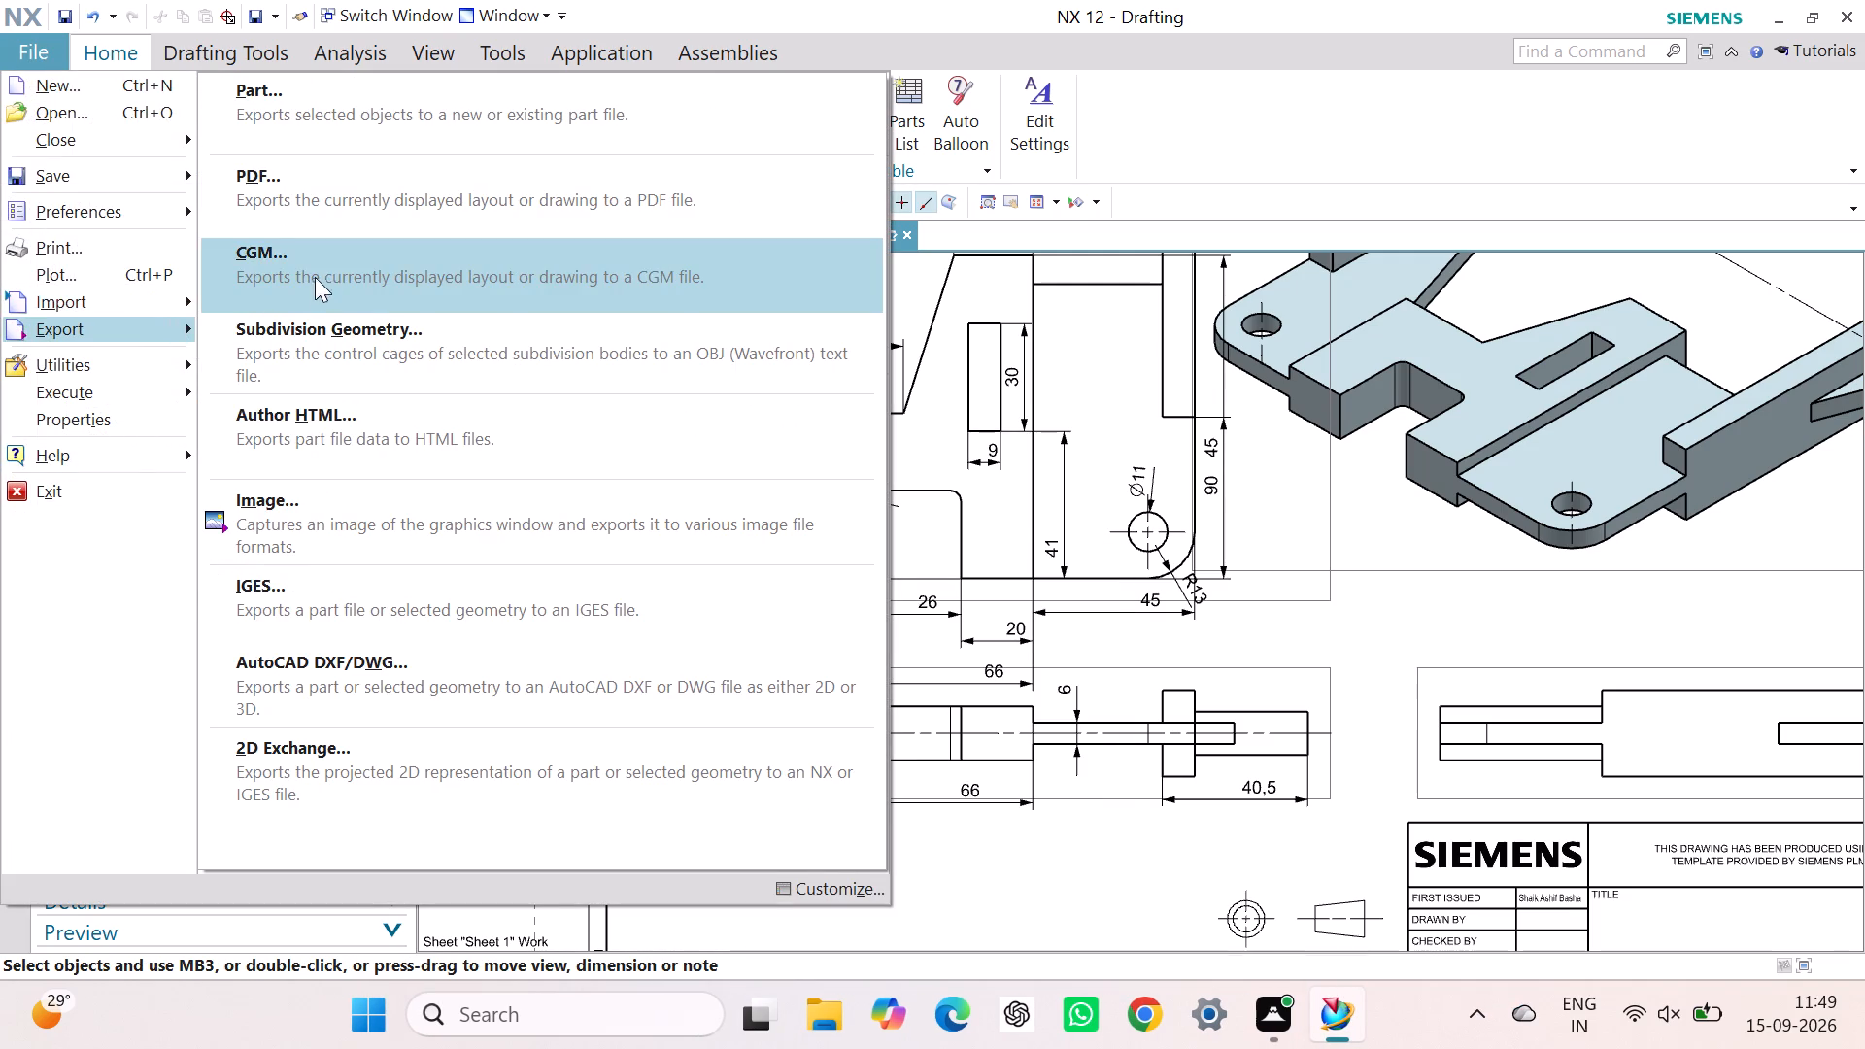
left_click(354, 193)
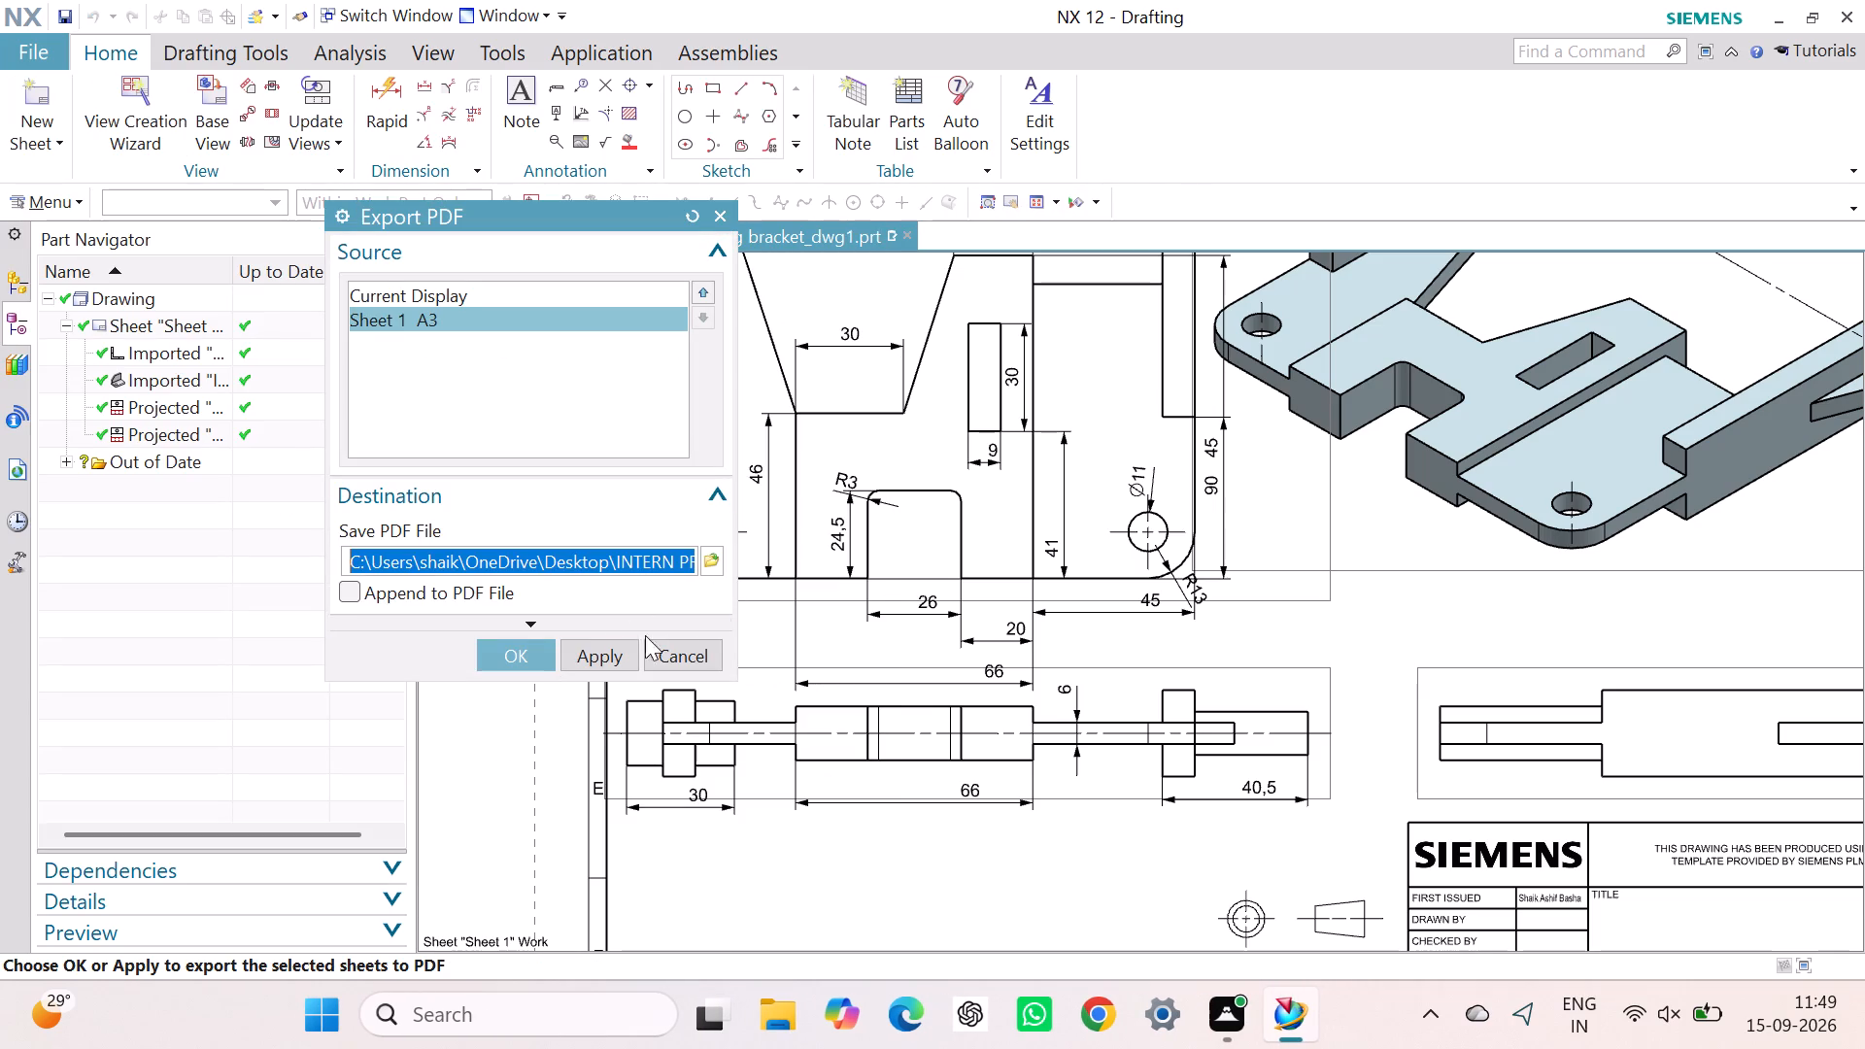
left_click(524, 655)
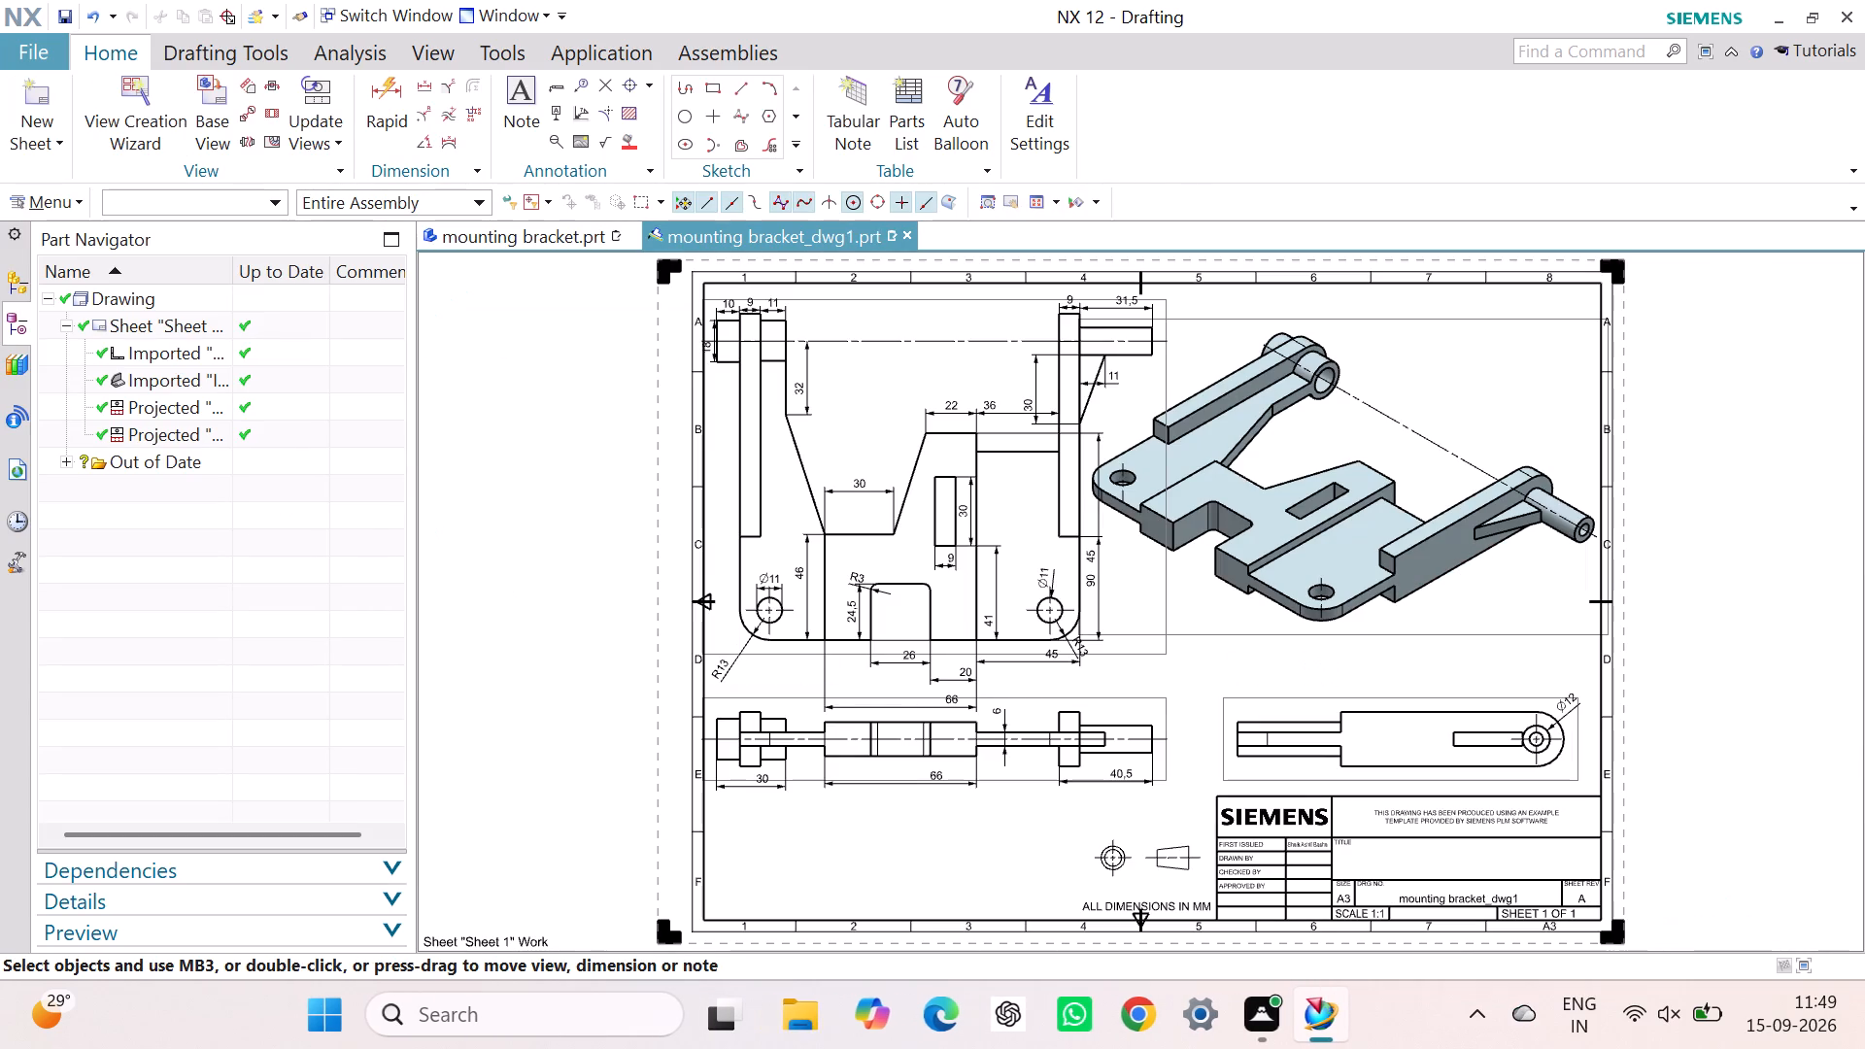
Export Sheet 1 (A3) to PDF again, replacing the existing file of the same name, and close the export.
scroll(1317, 668, "down", 2)
scroll(1317, 668, "up", 1)
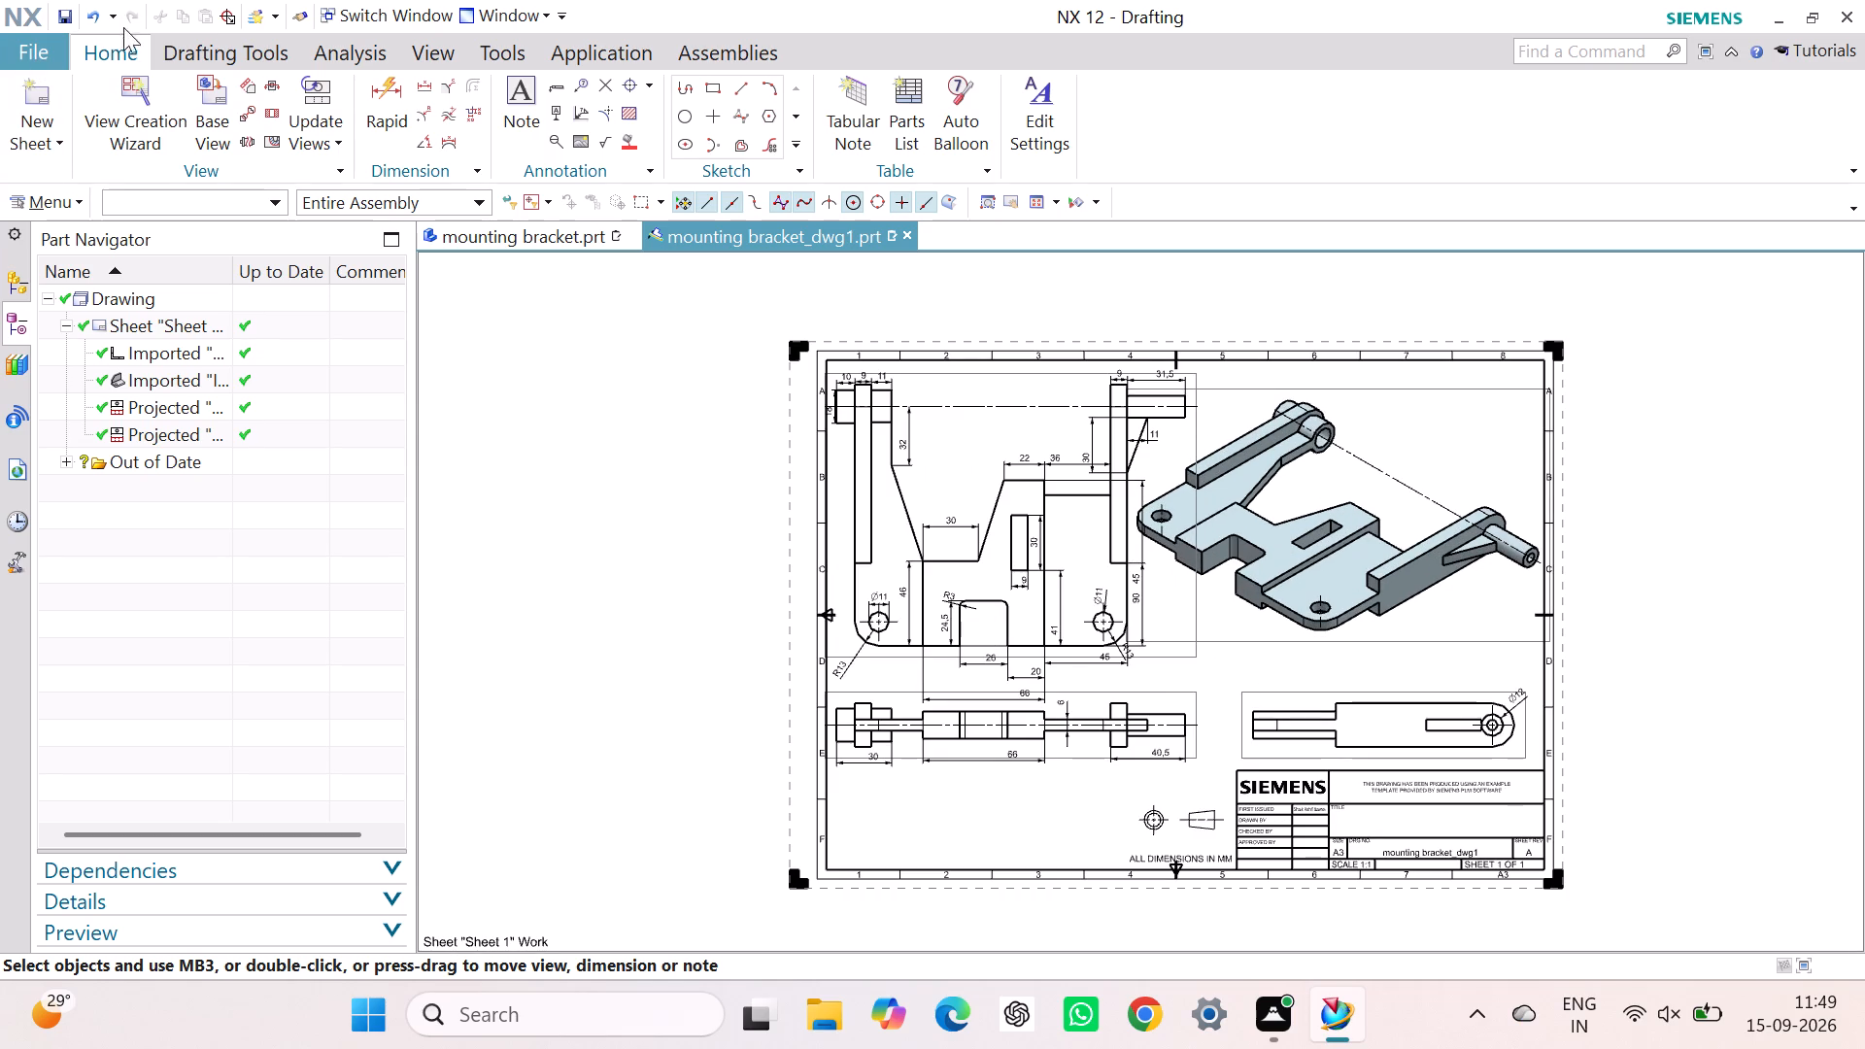
left_click(39, 52)
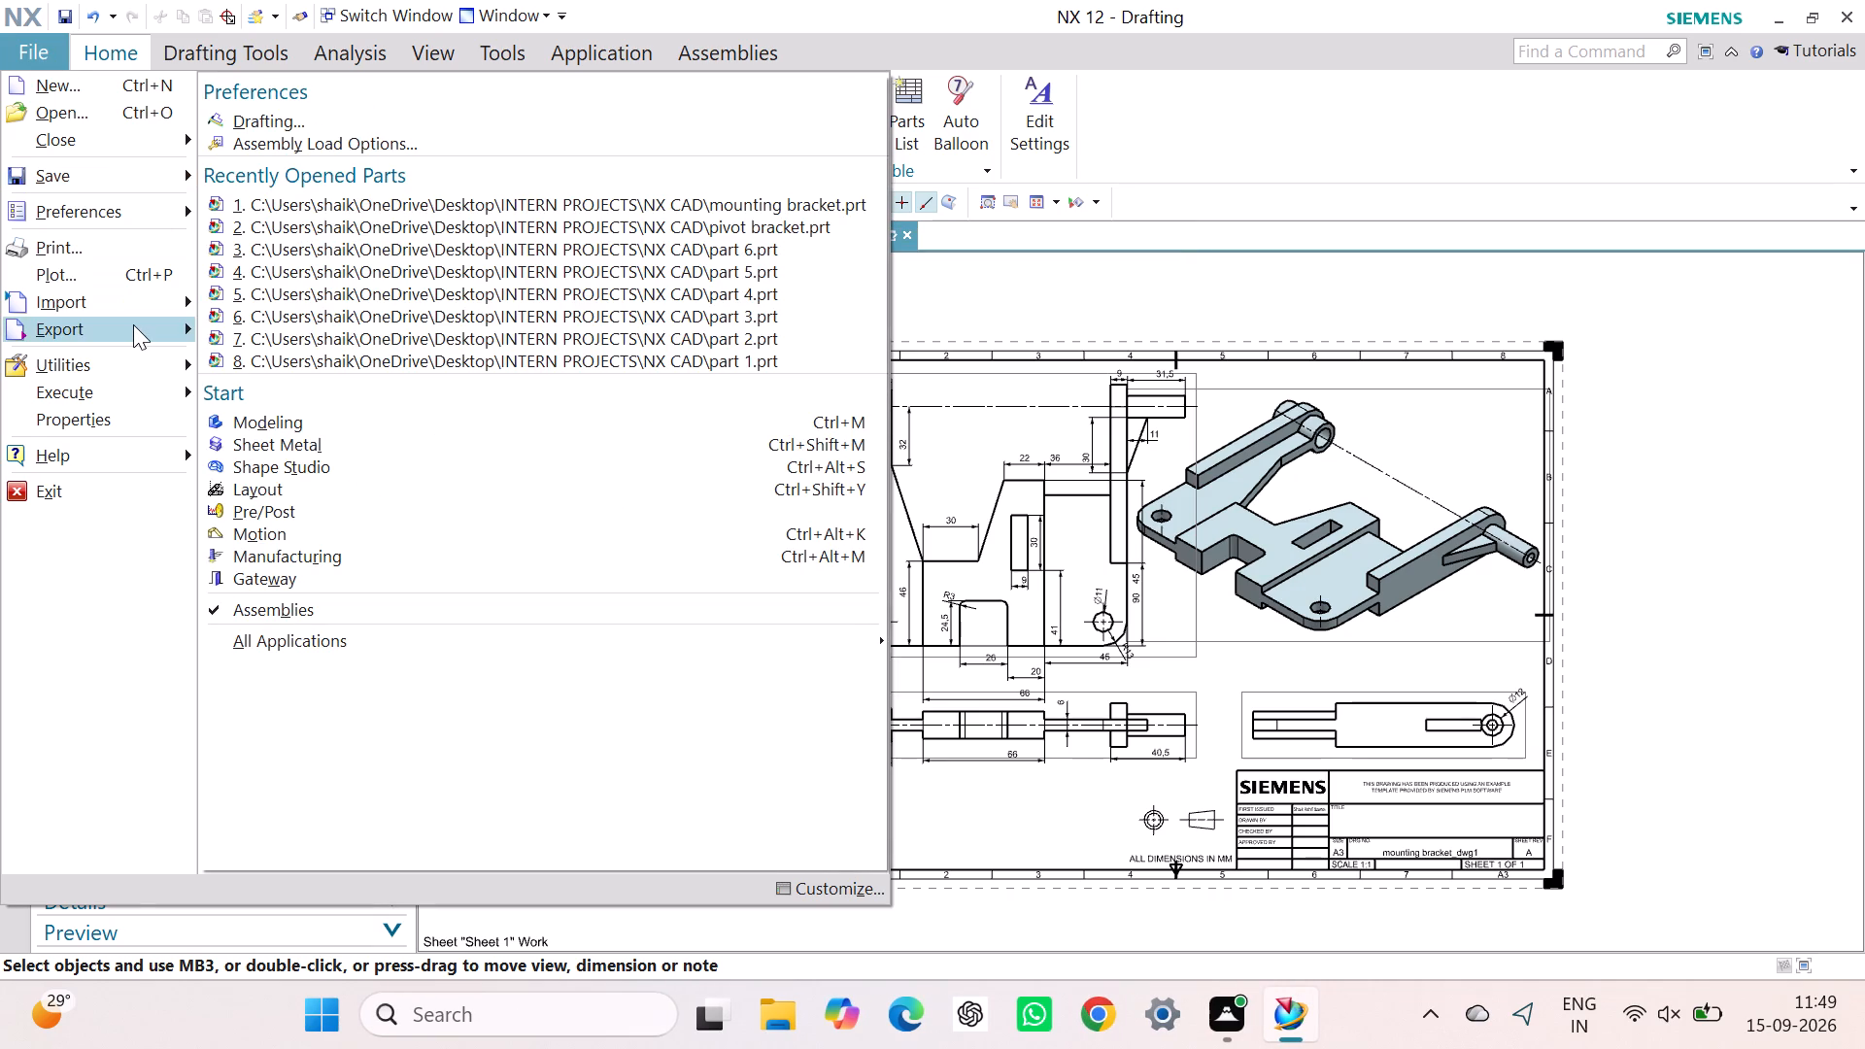
left_click(338, 194)
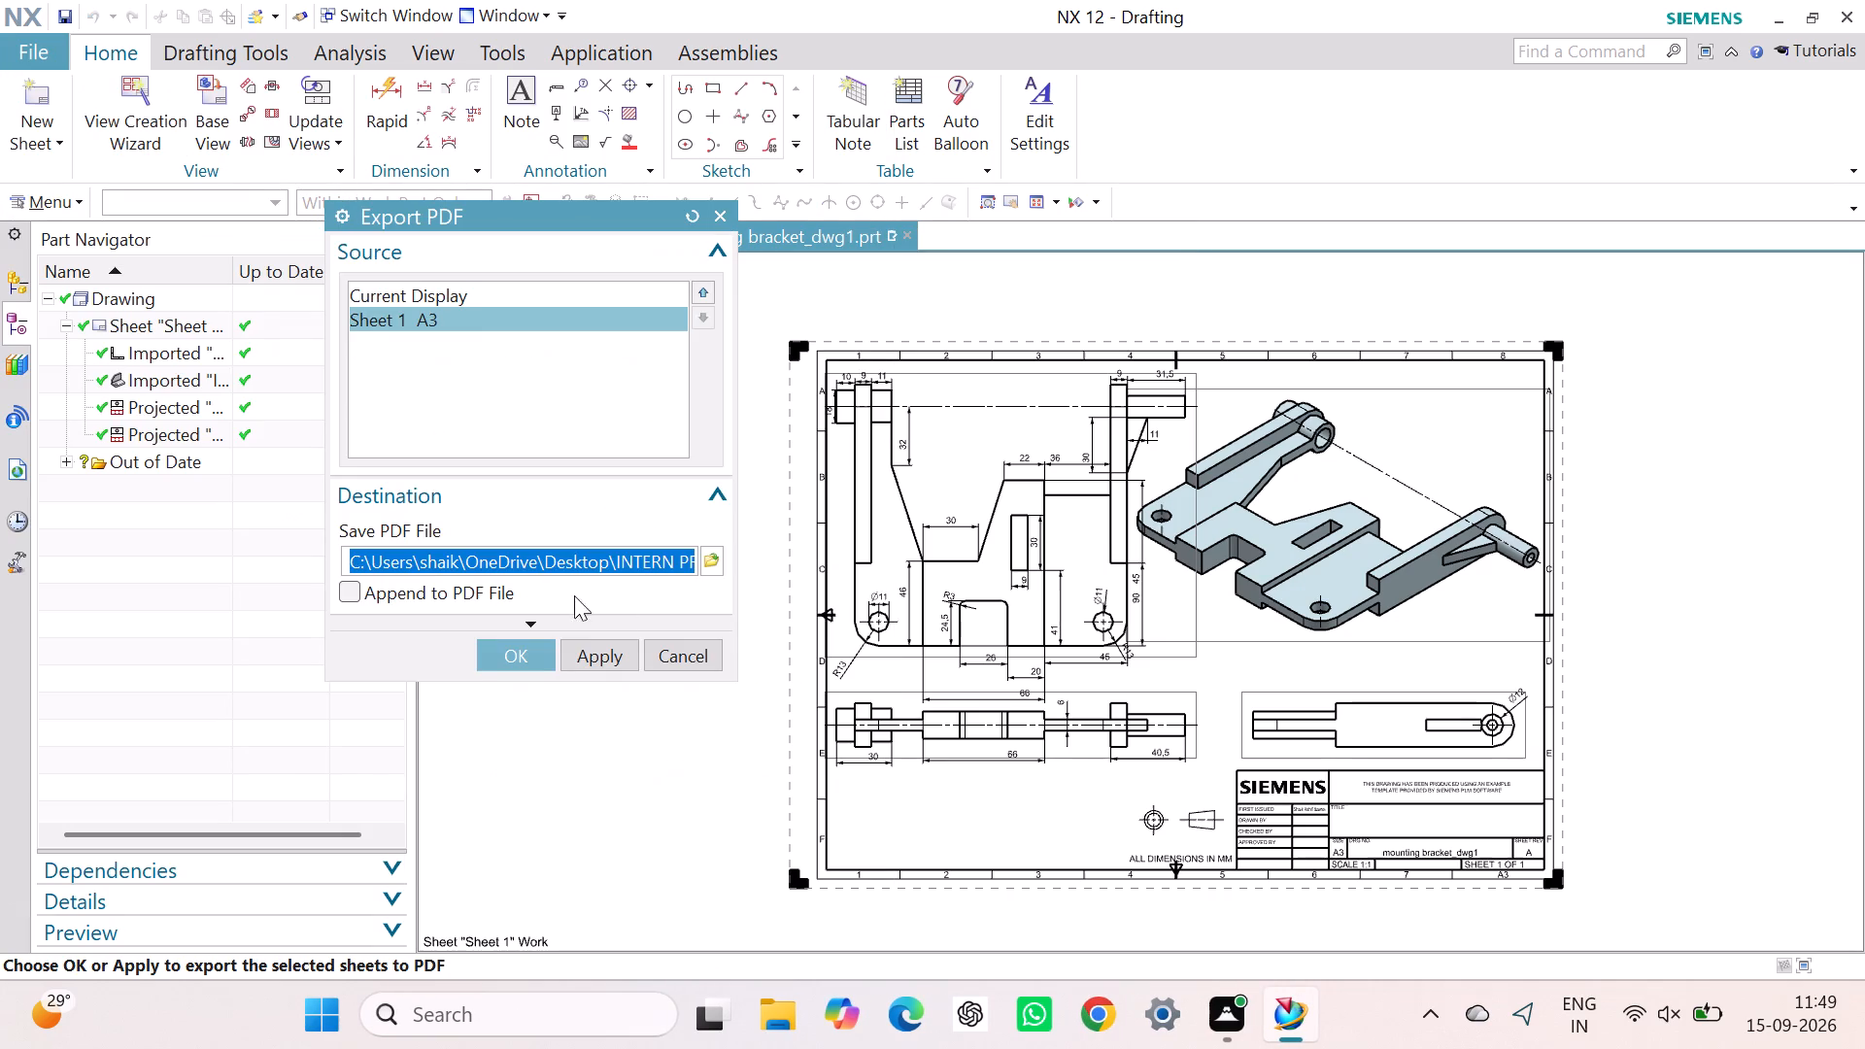
left_click(580, 314)
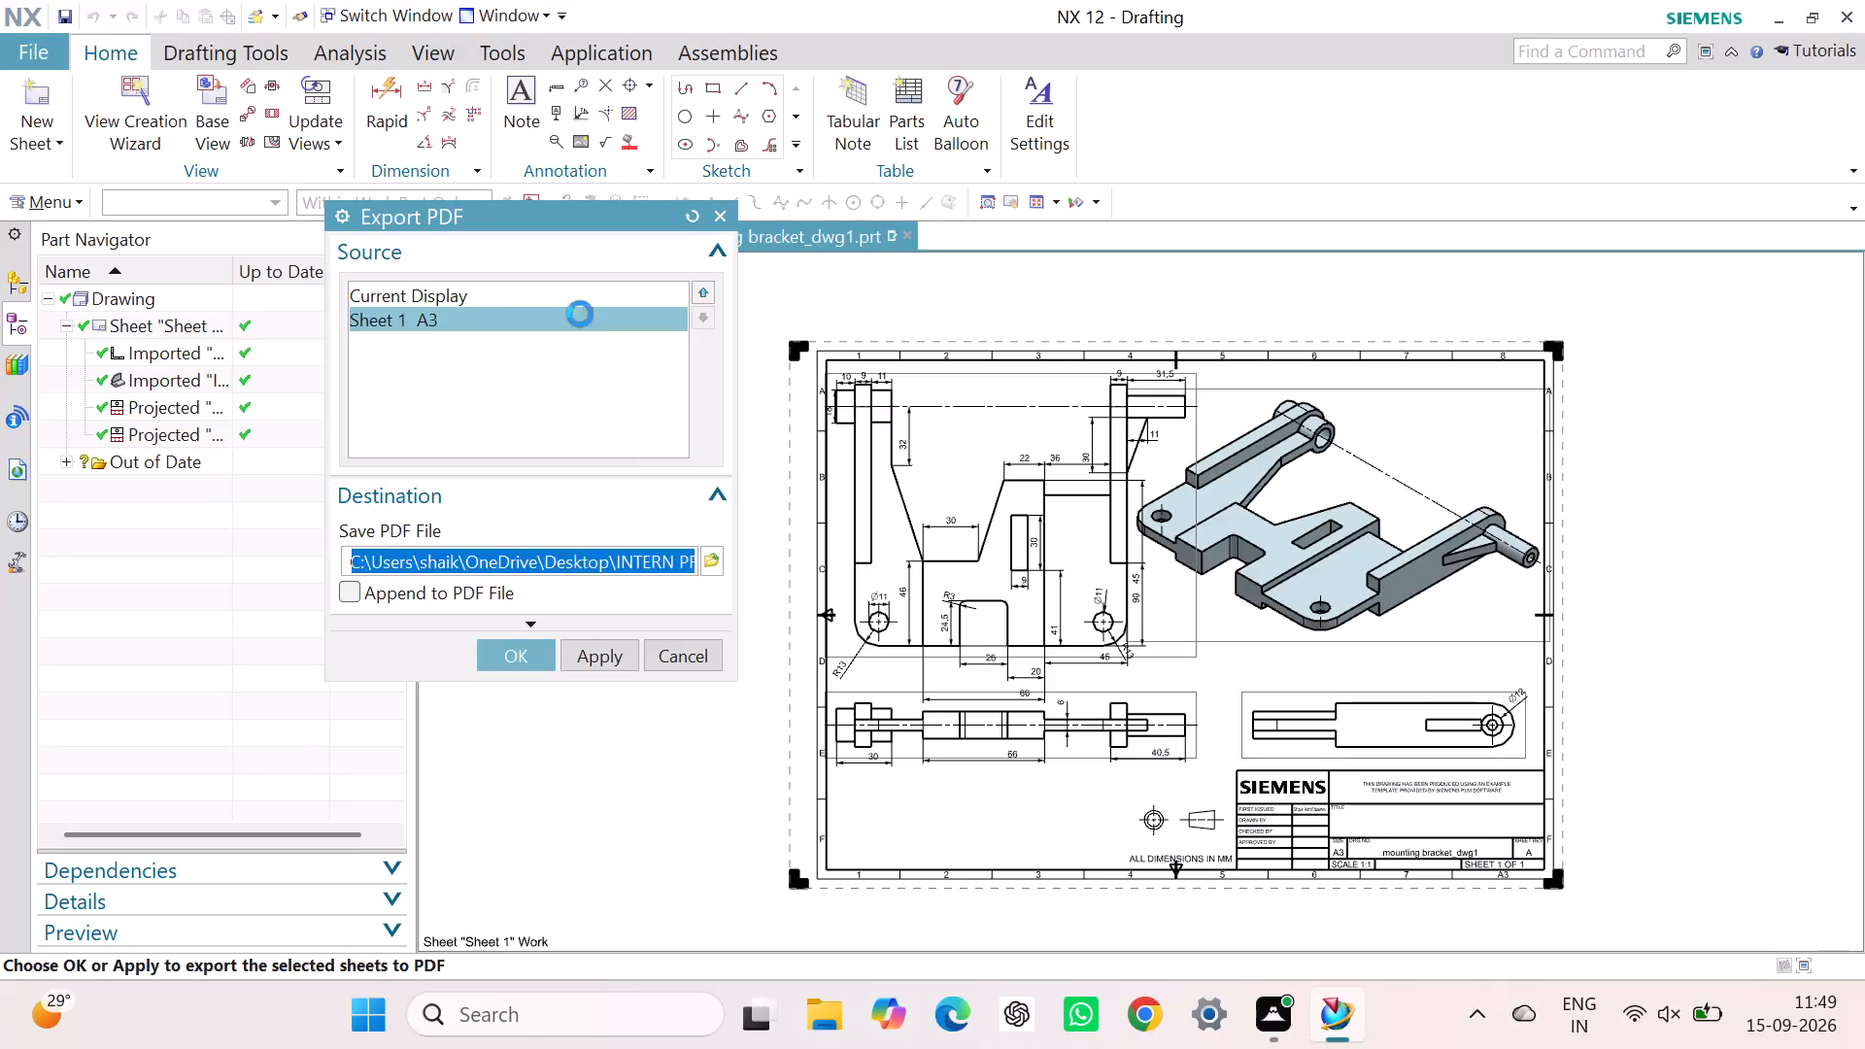
left_click(597, 657)
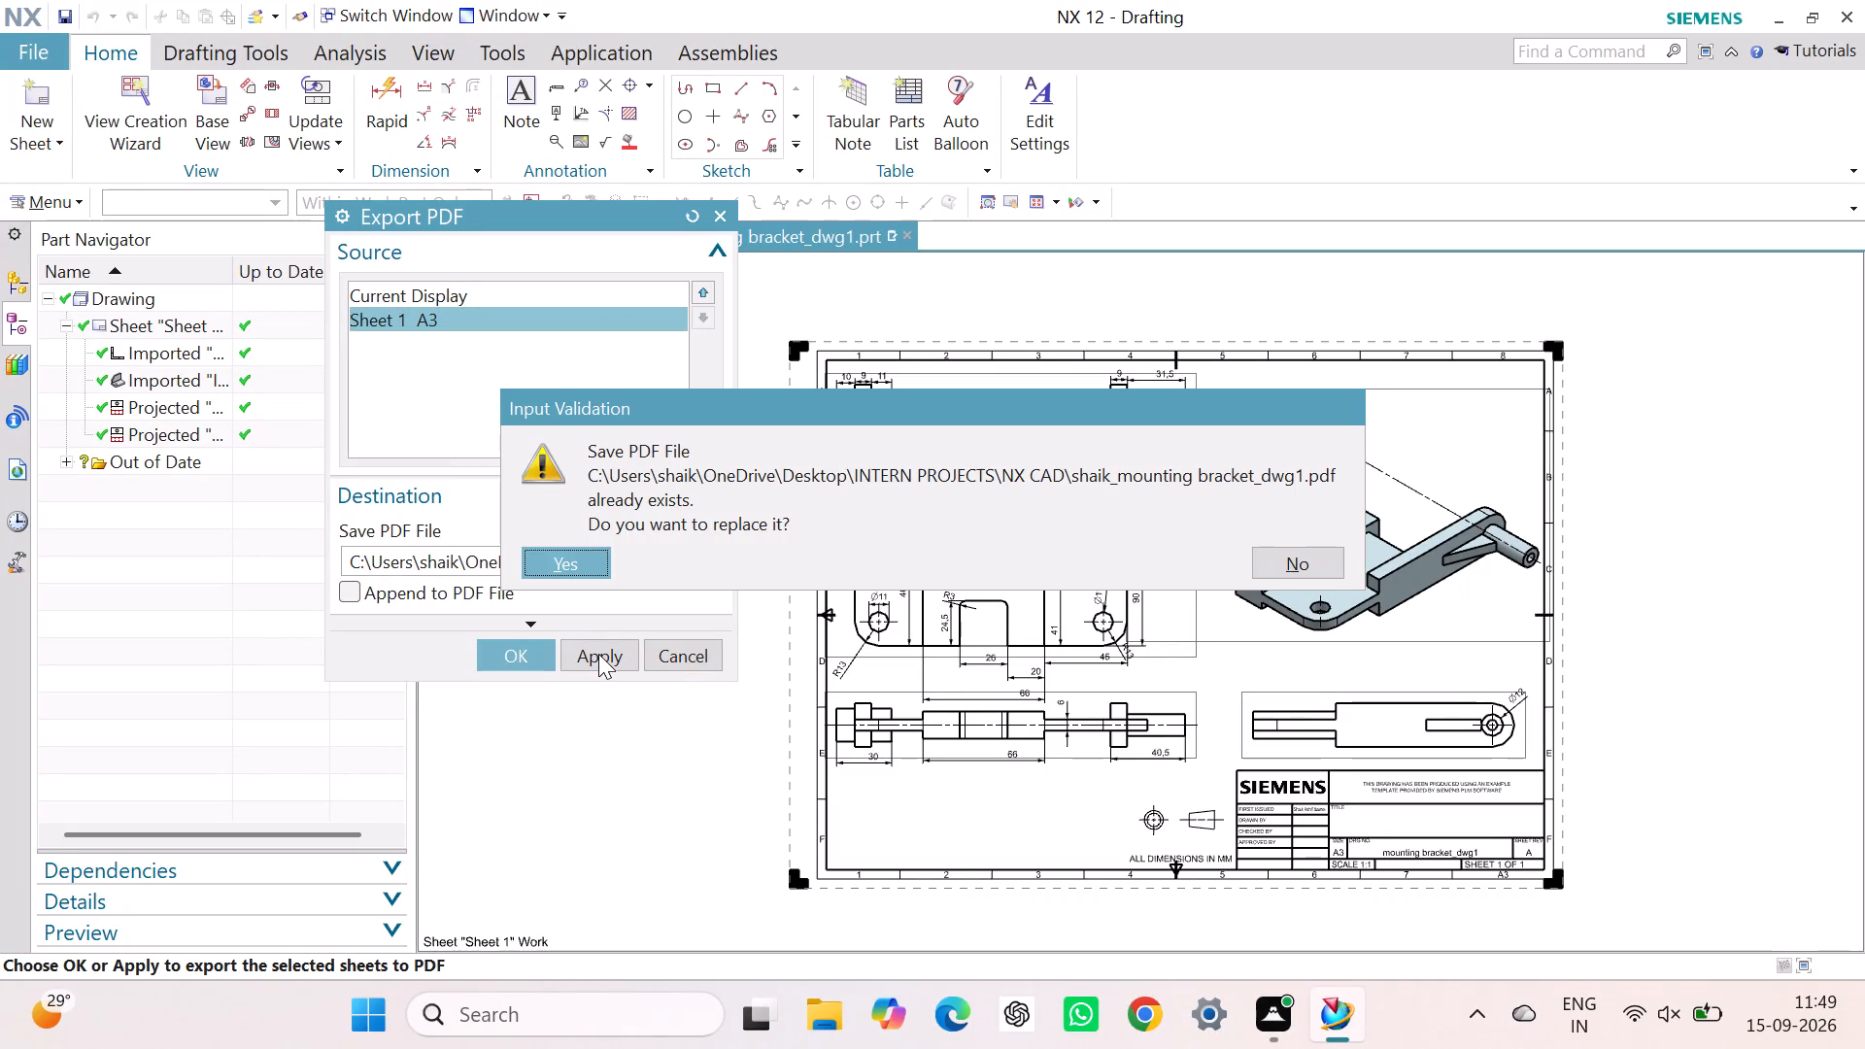
left_click(578, 562)
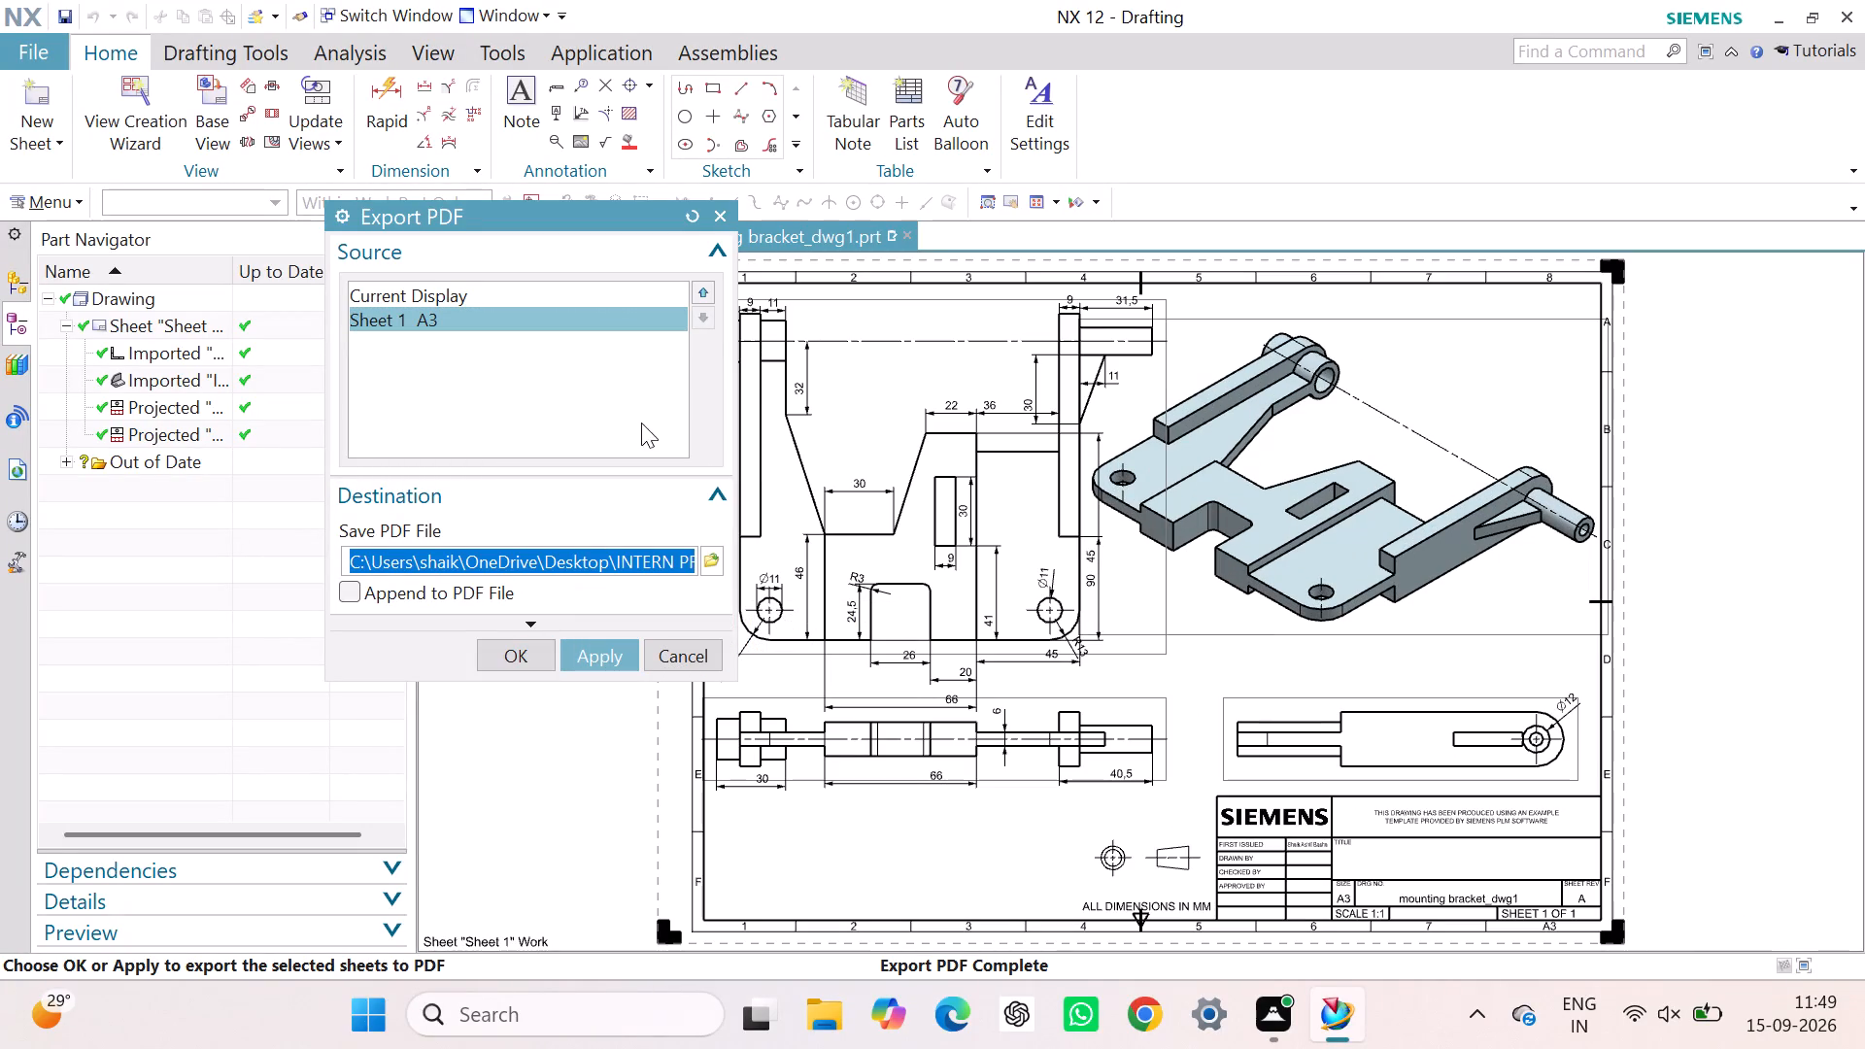
left_click(730, 225)
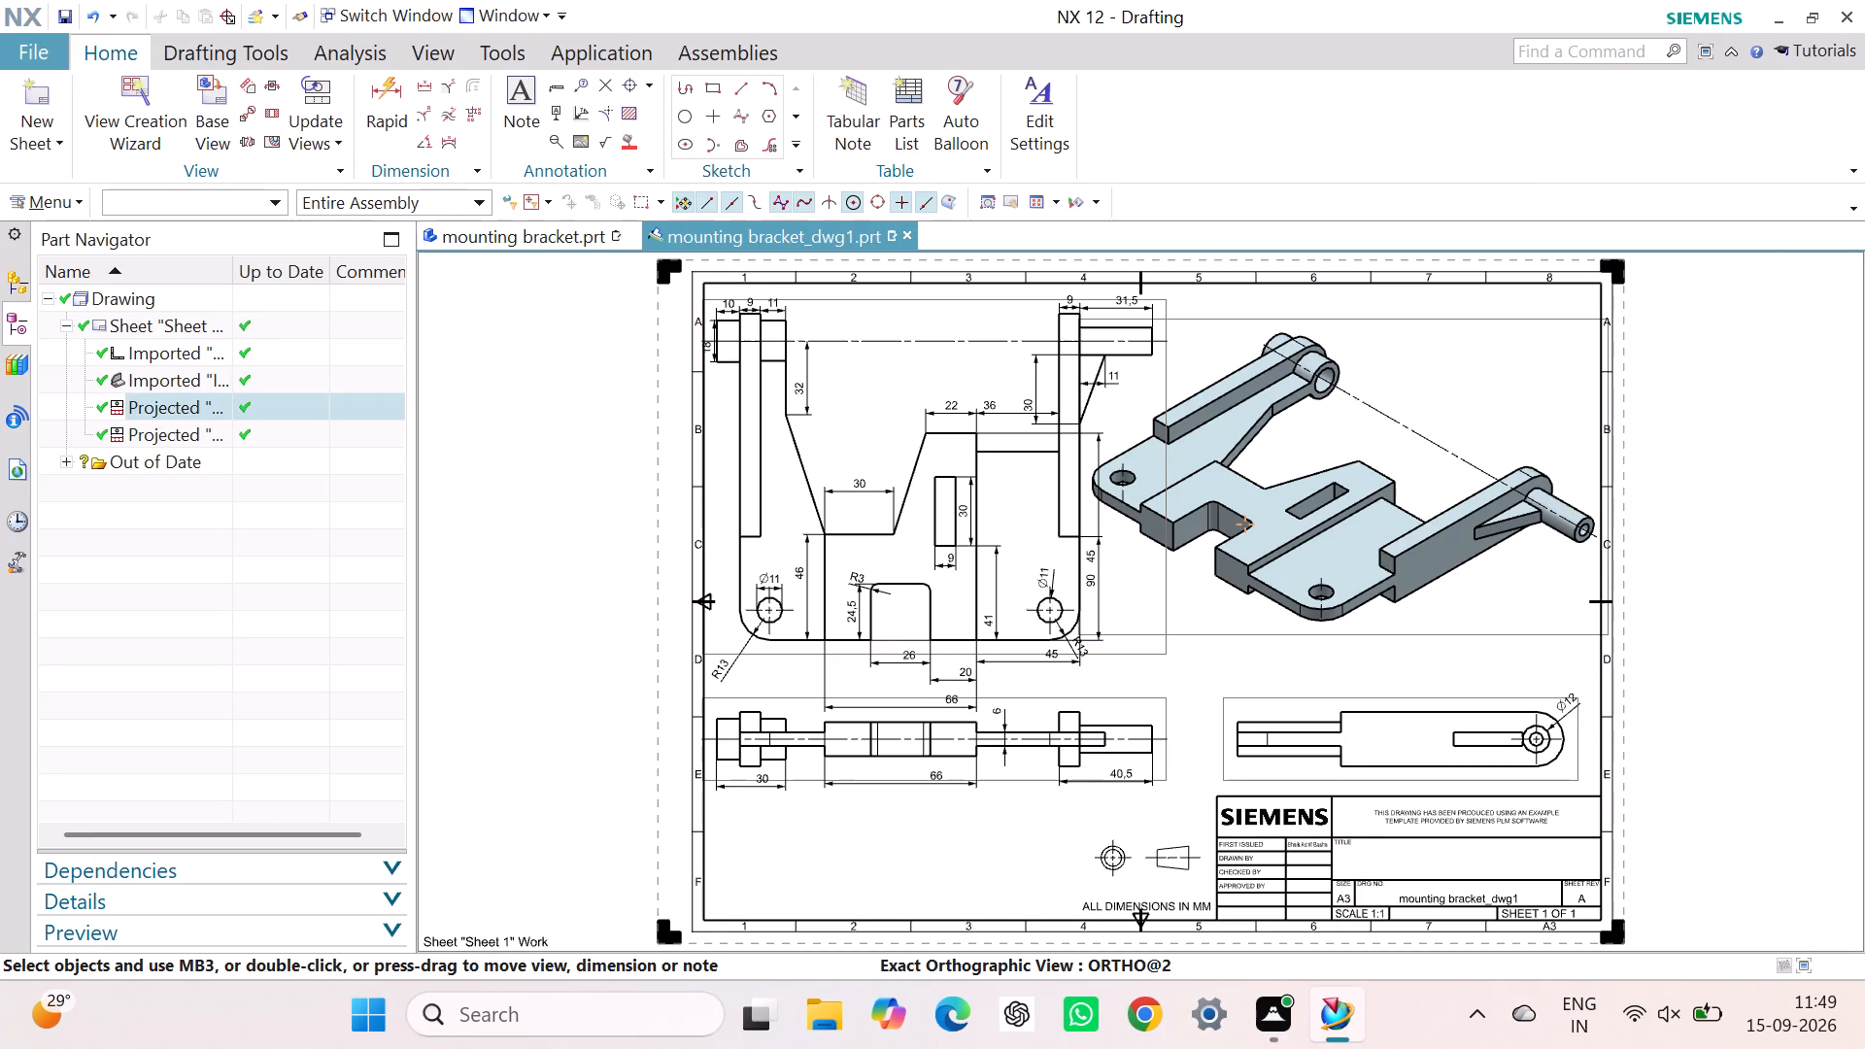
Examine the finished sheet's dimensioned views and the shaded isometric view up close and as a whole.
scroll(980, 567, "up", 2)
scroll(898, 551, "up", 2)
scroll(885, 530, "down", 4)
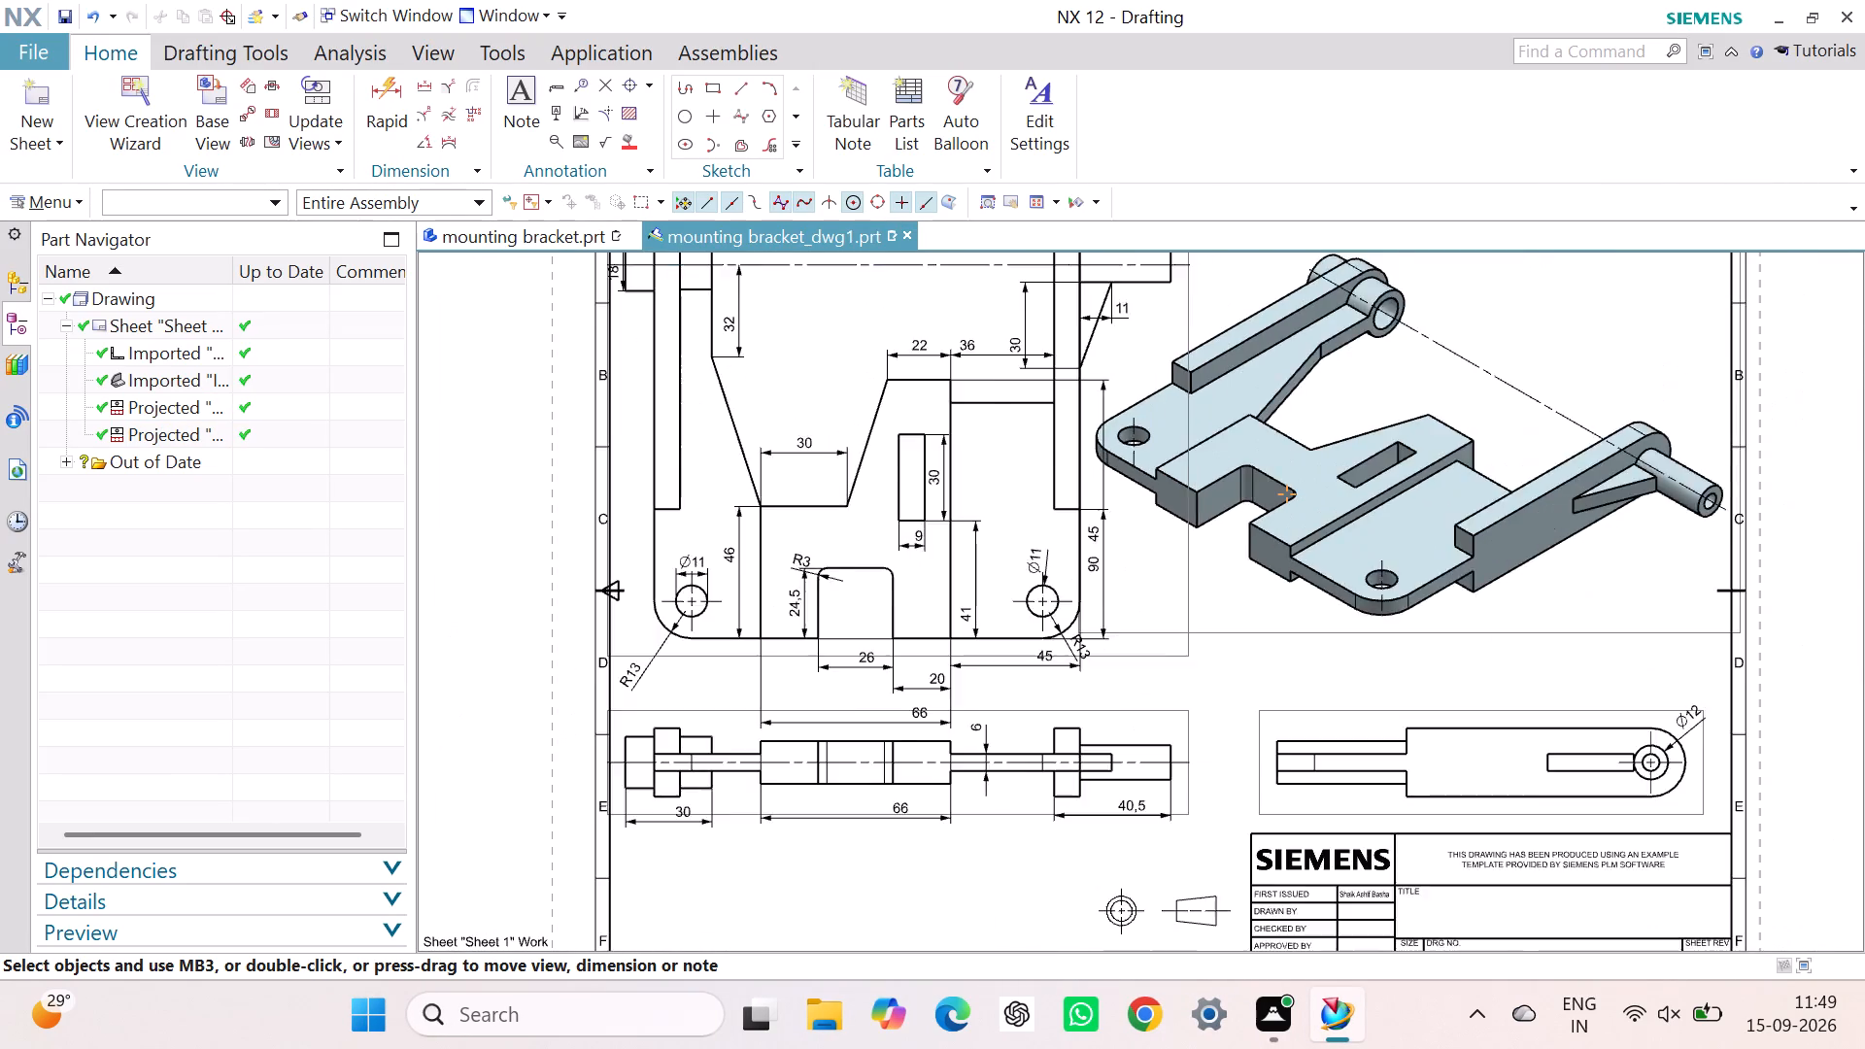
scroll(870, 491, "down", 1)
scroll(798, 492, "up", 1)
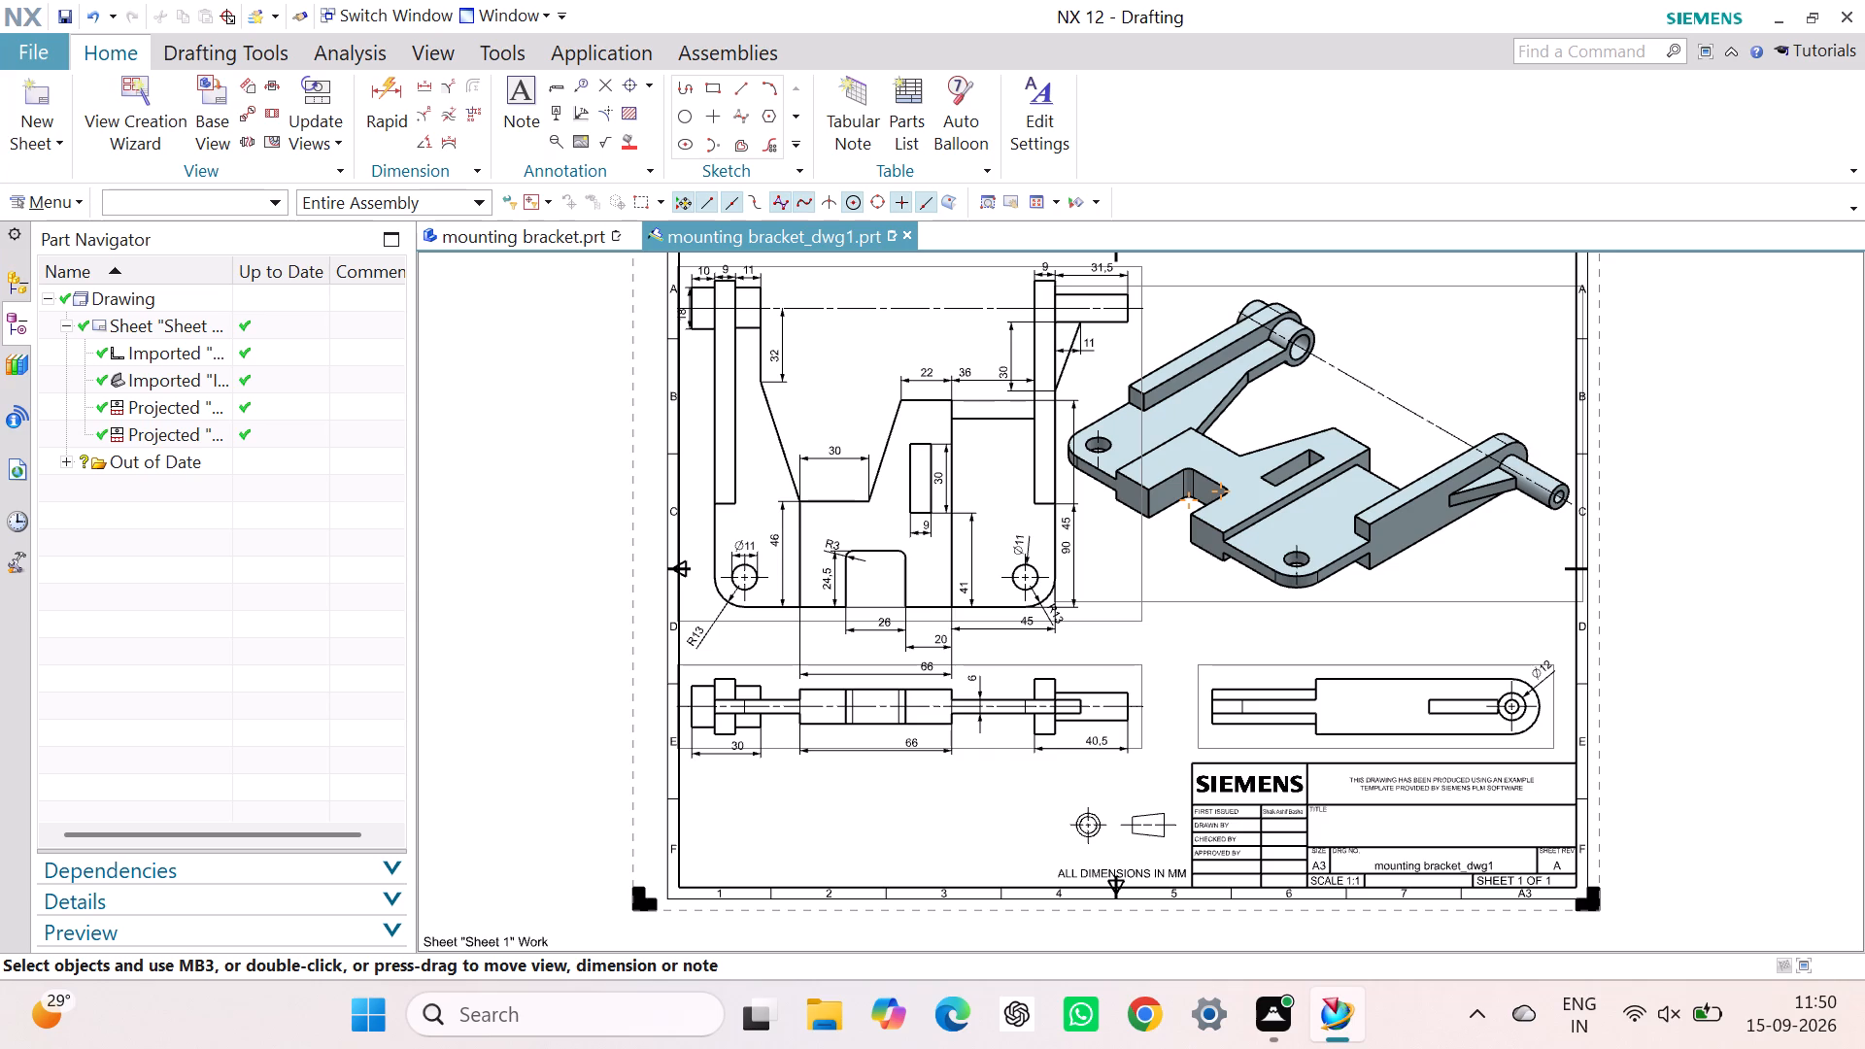
scroll(1102, 507, "down", 1)
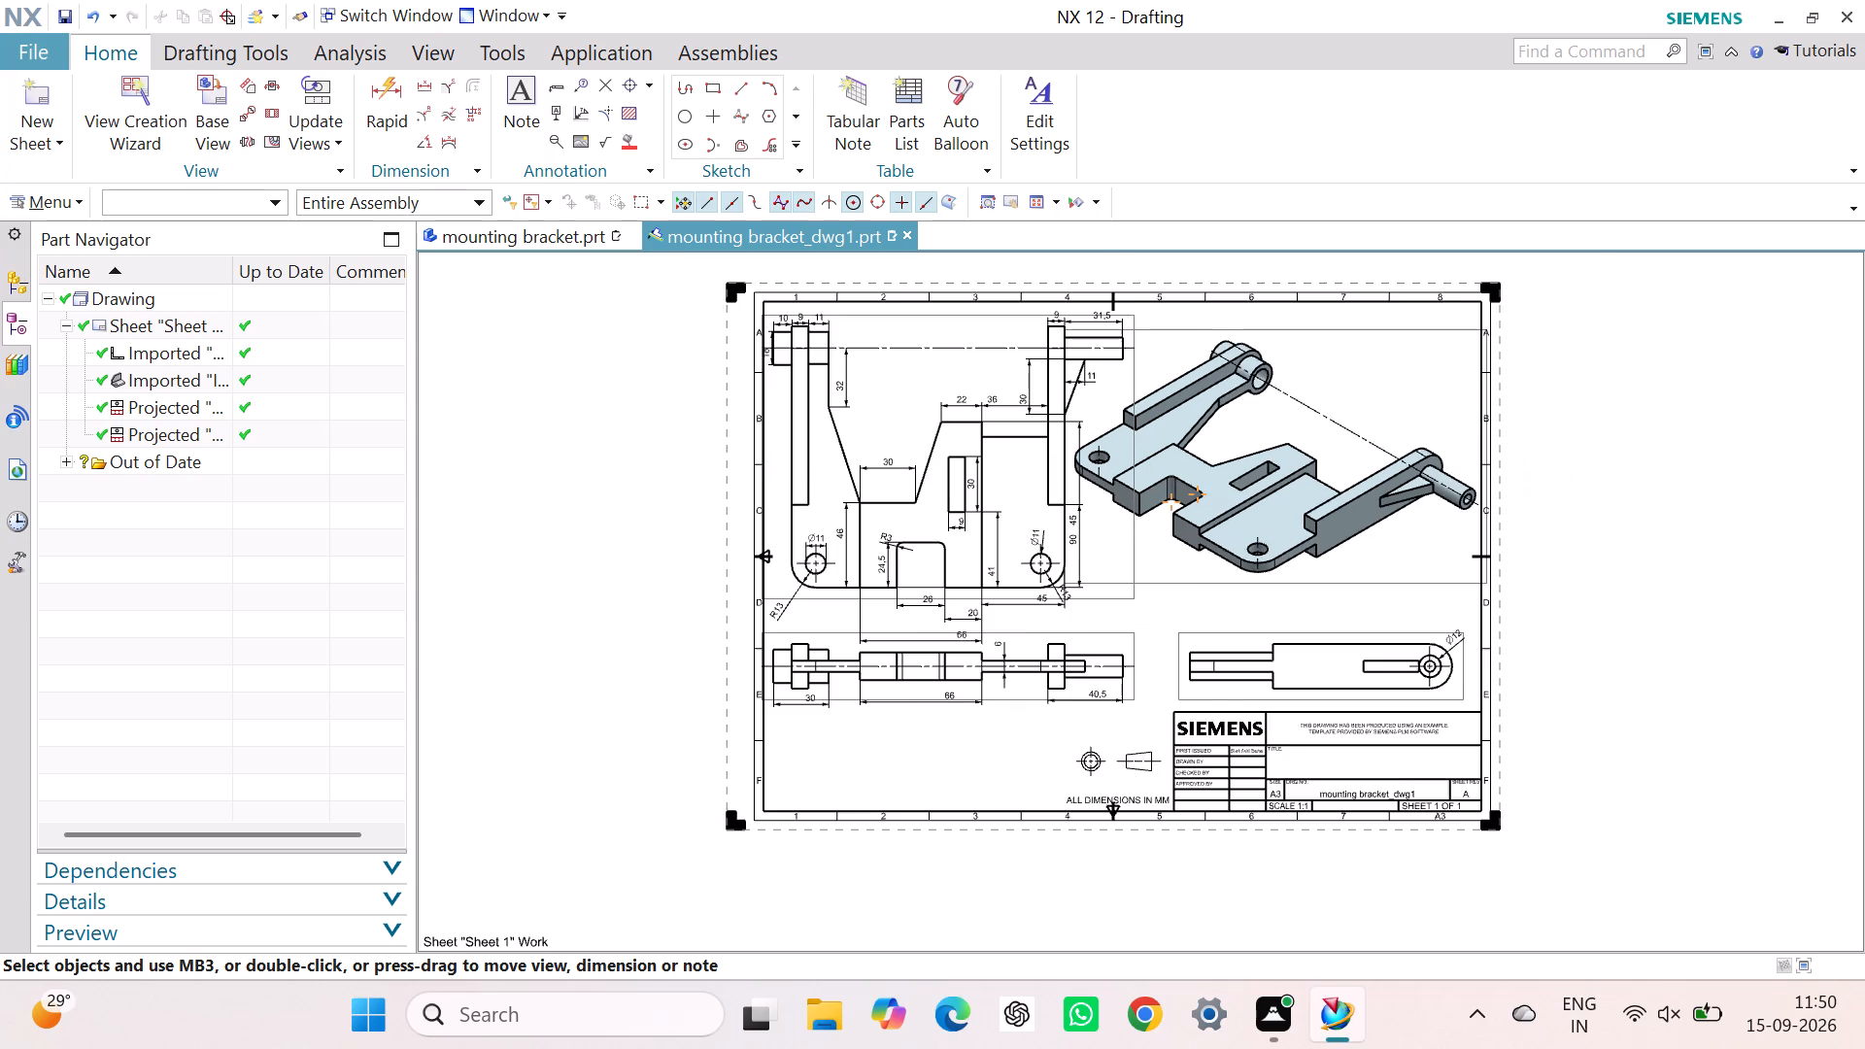
scroll(1102, 507, "up", 1)
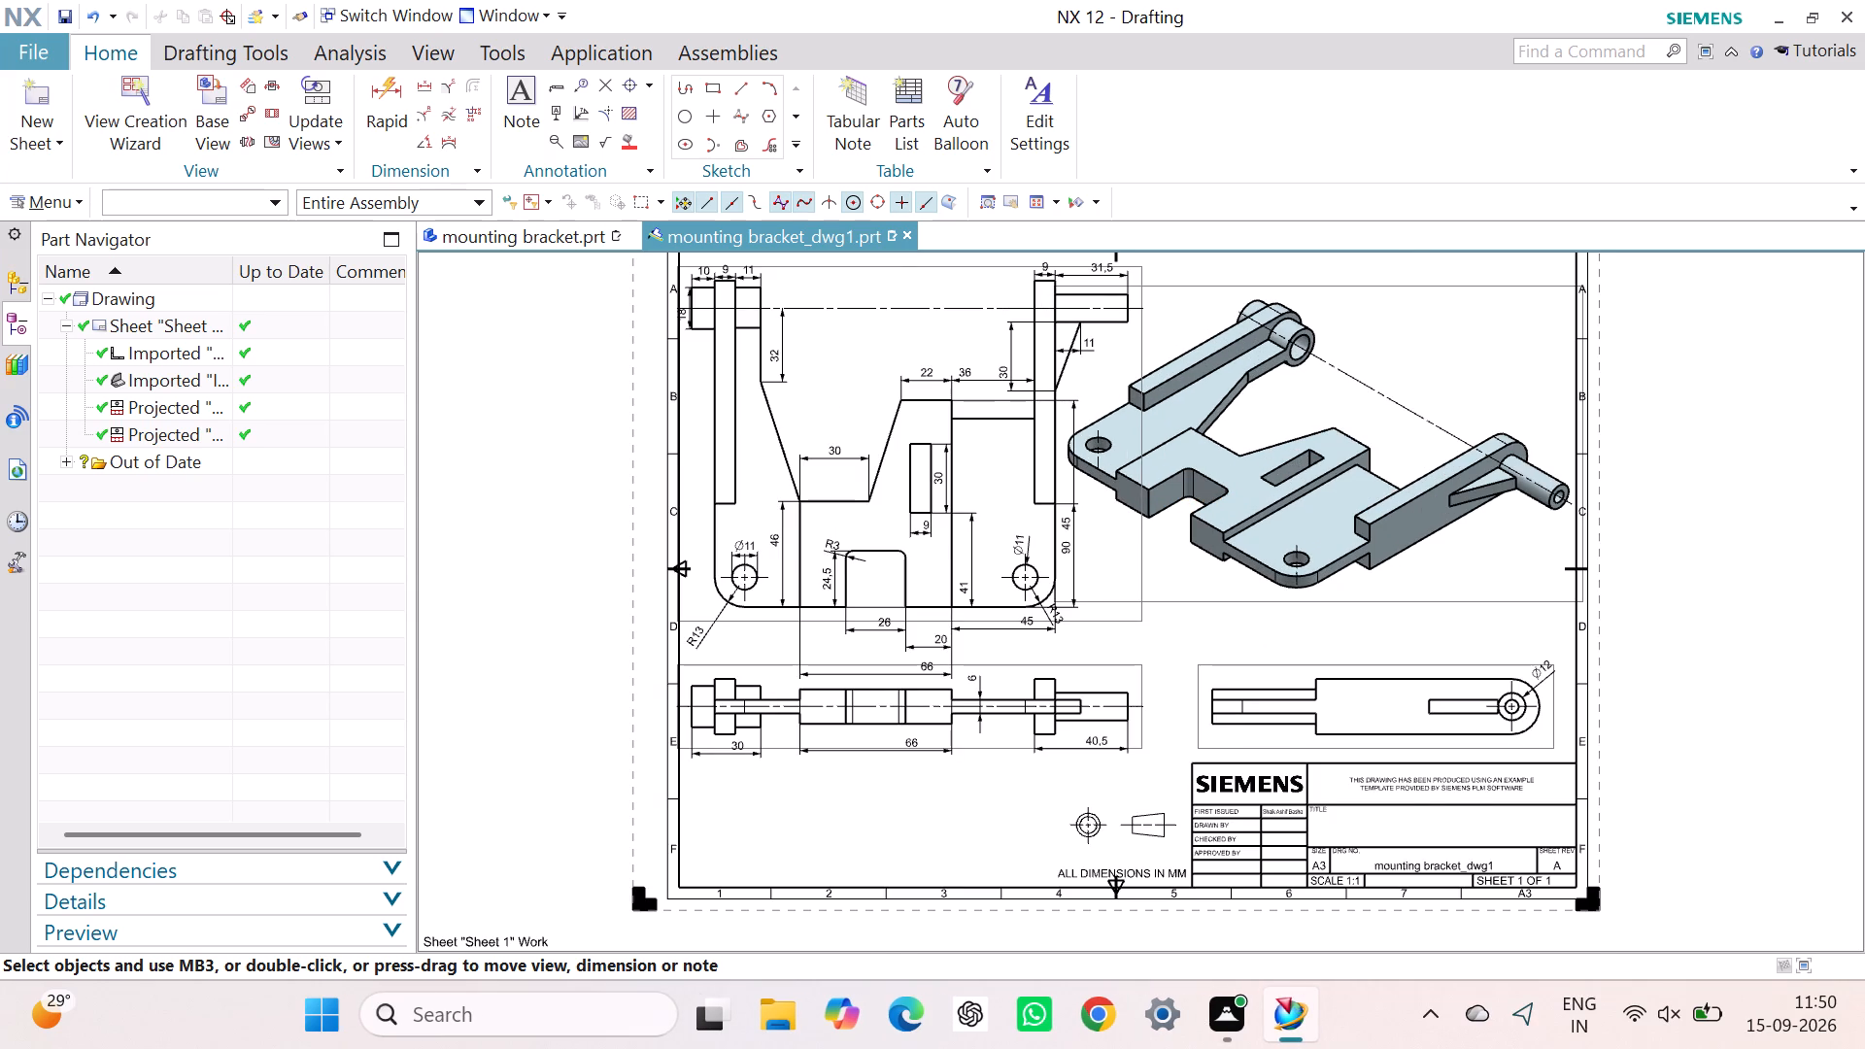
scroll(1330, 298, "up", 5)
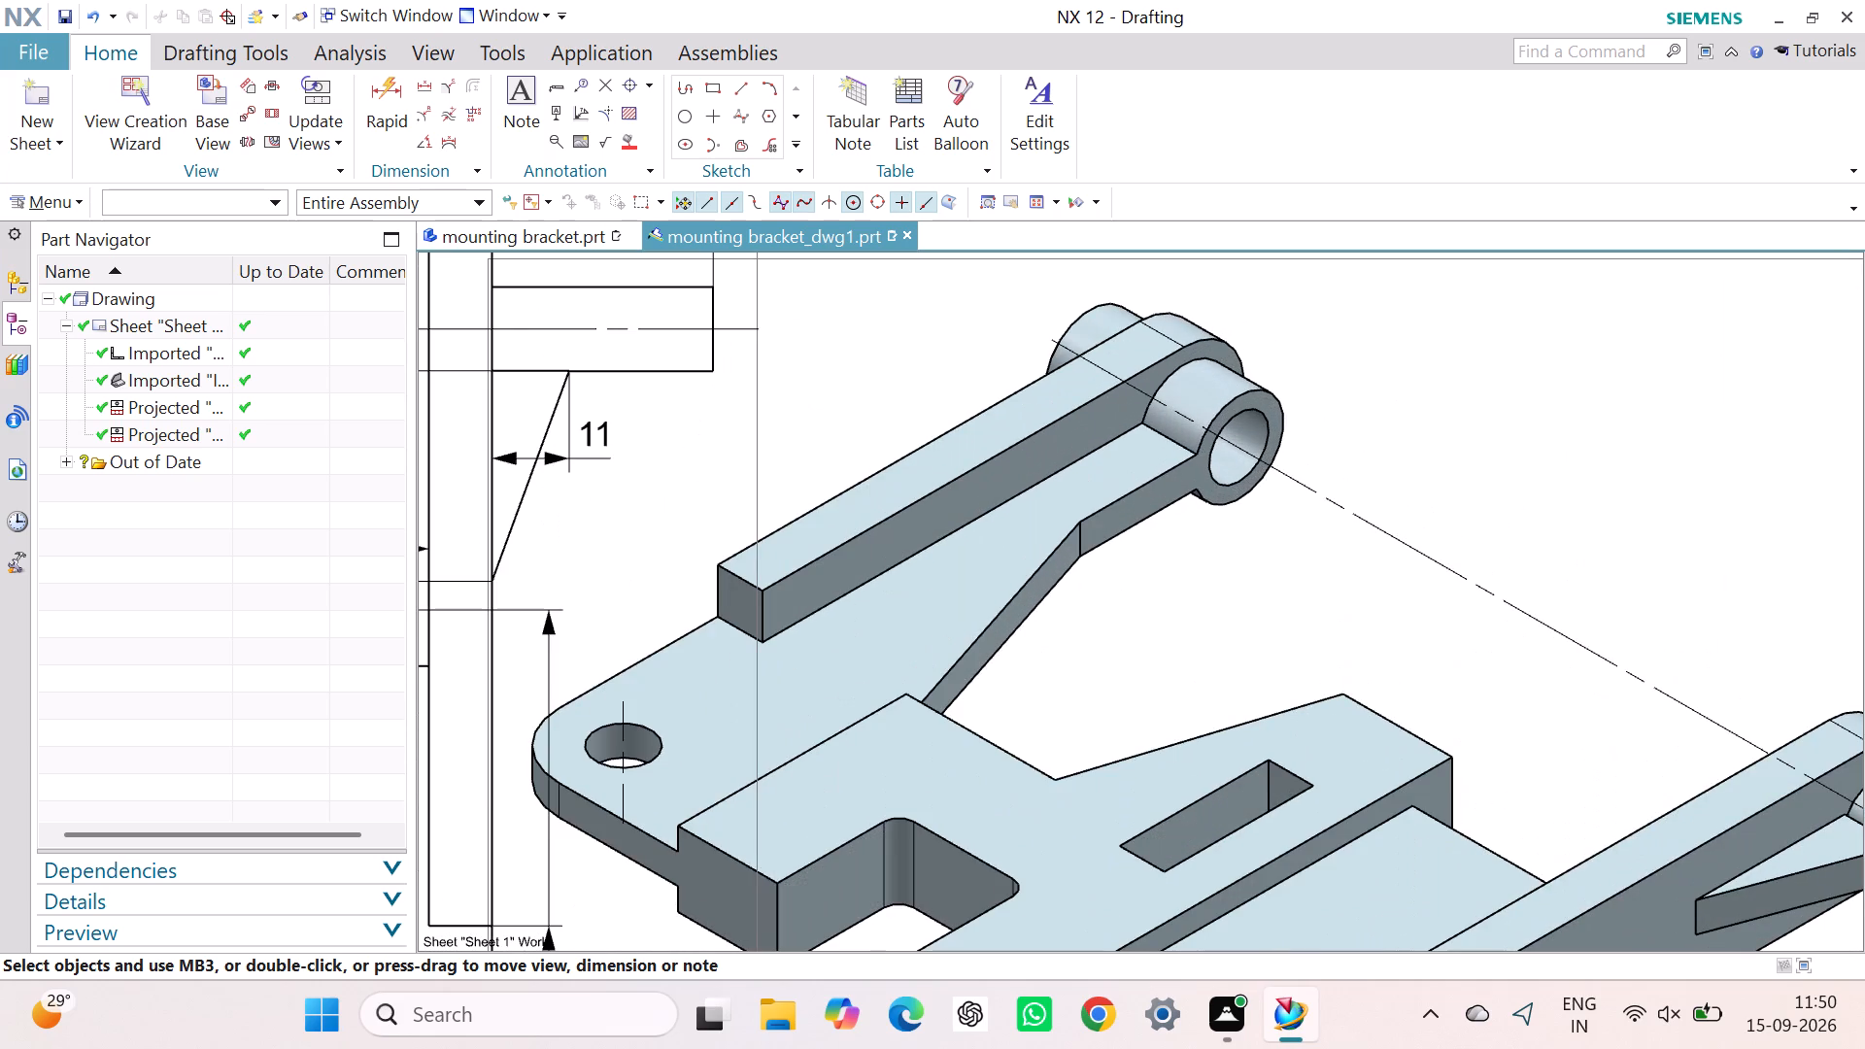
scroll(1330, 298, "down", 6)
scroll(1330, 298, "up", 1)
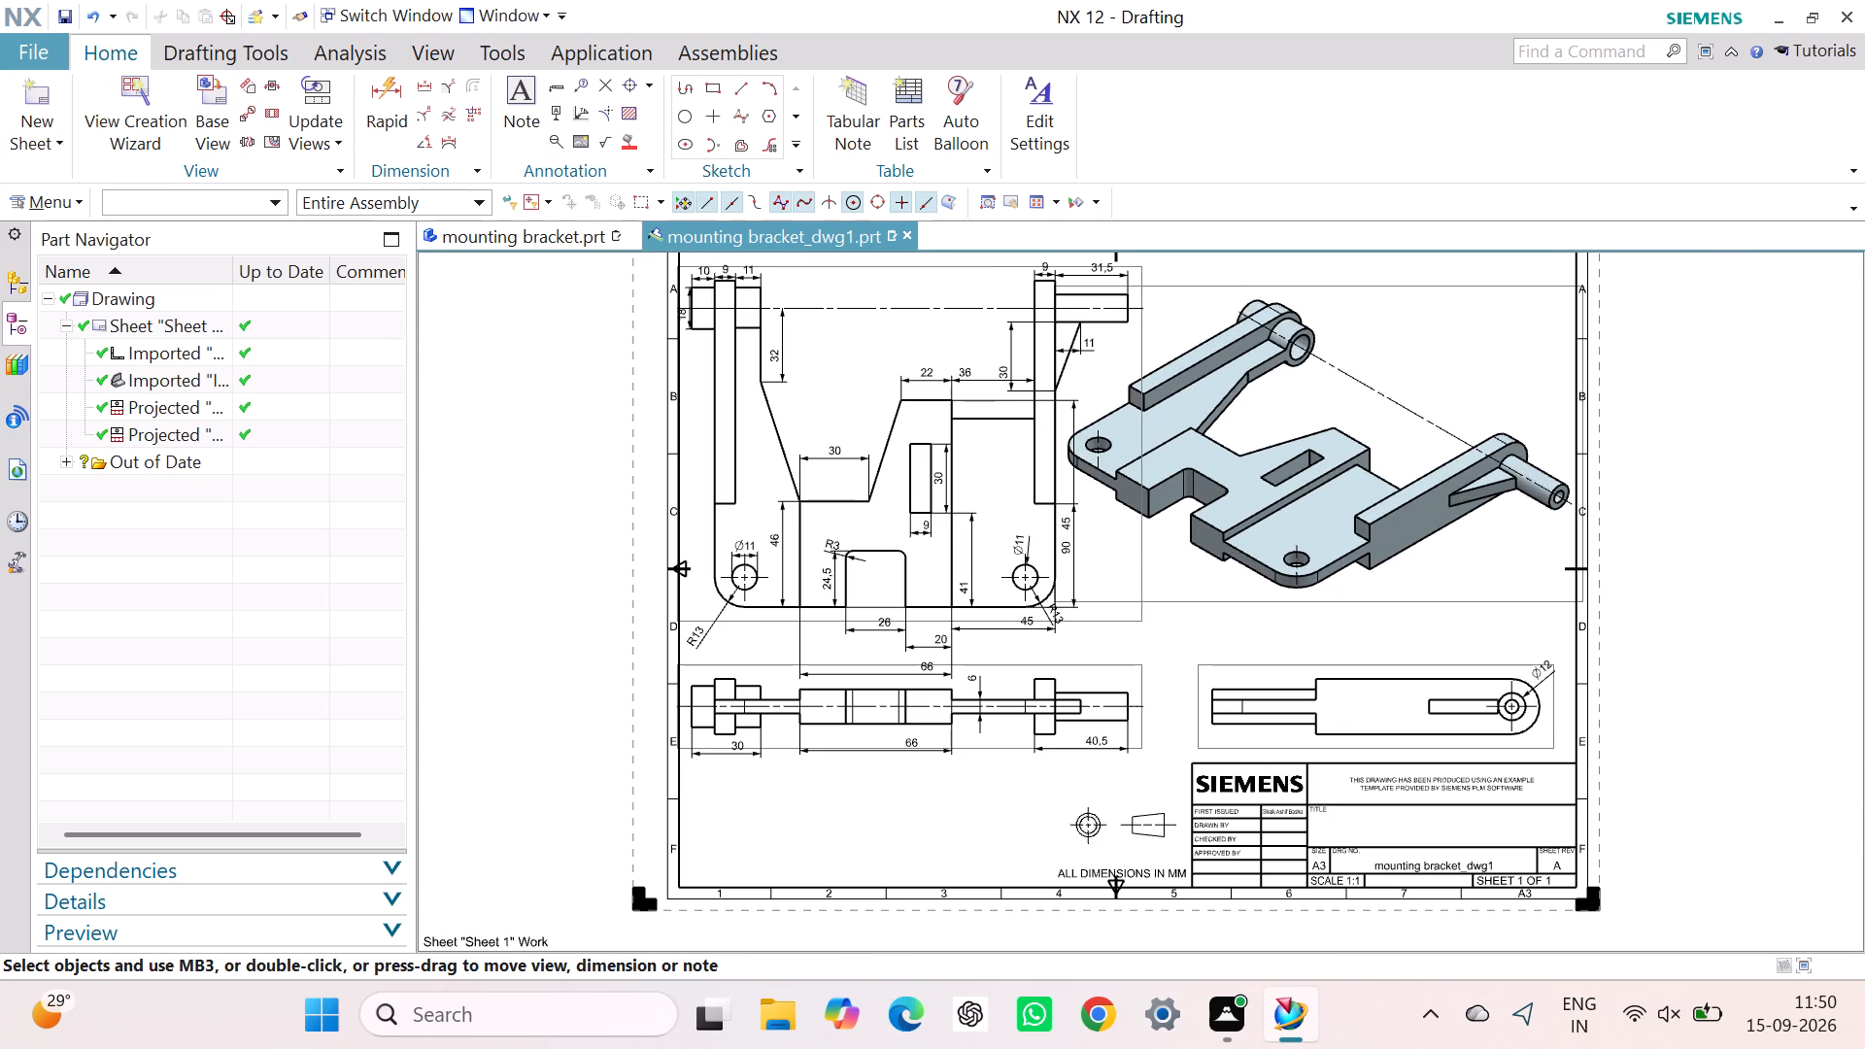
scroll(599, 491, "down", 3)
scroll(671, 422, "up", 1)
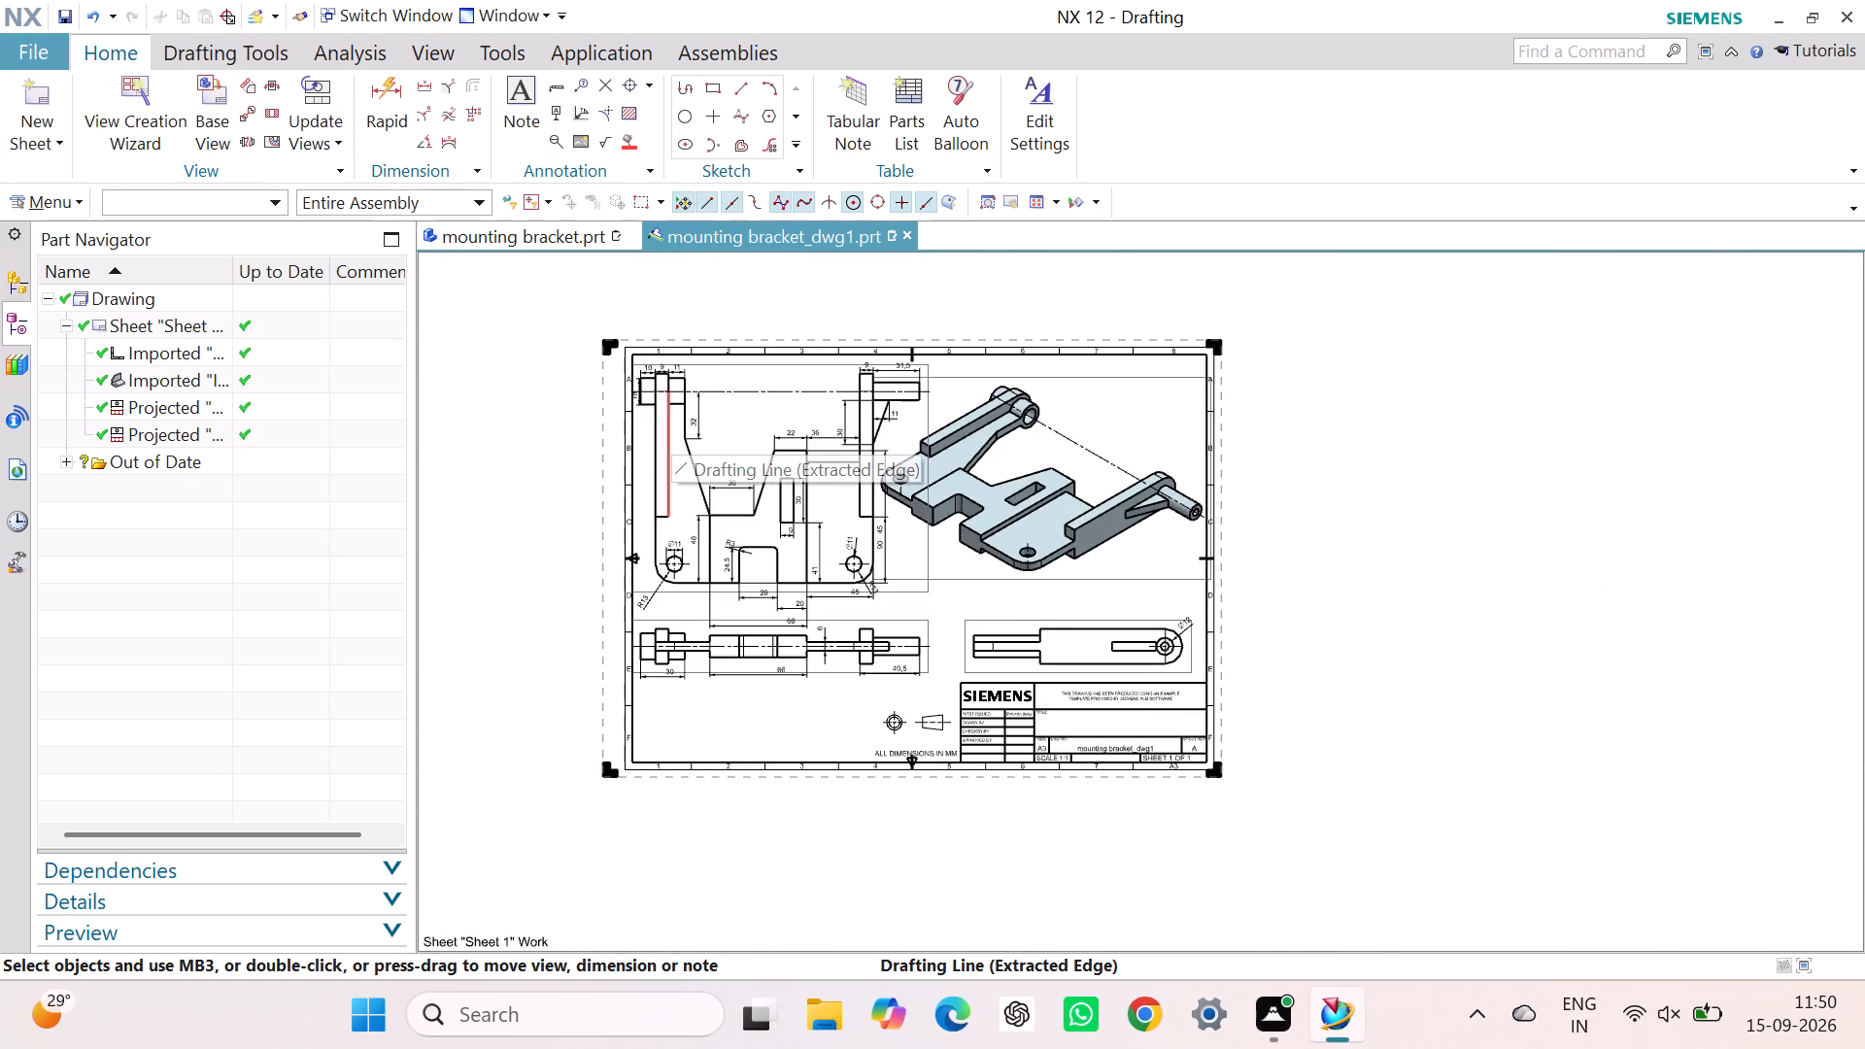
scroll(671, 422, "up", 6)
scroll(671, 422, "down", 3)
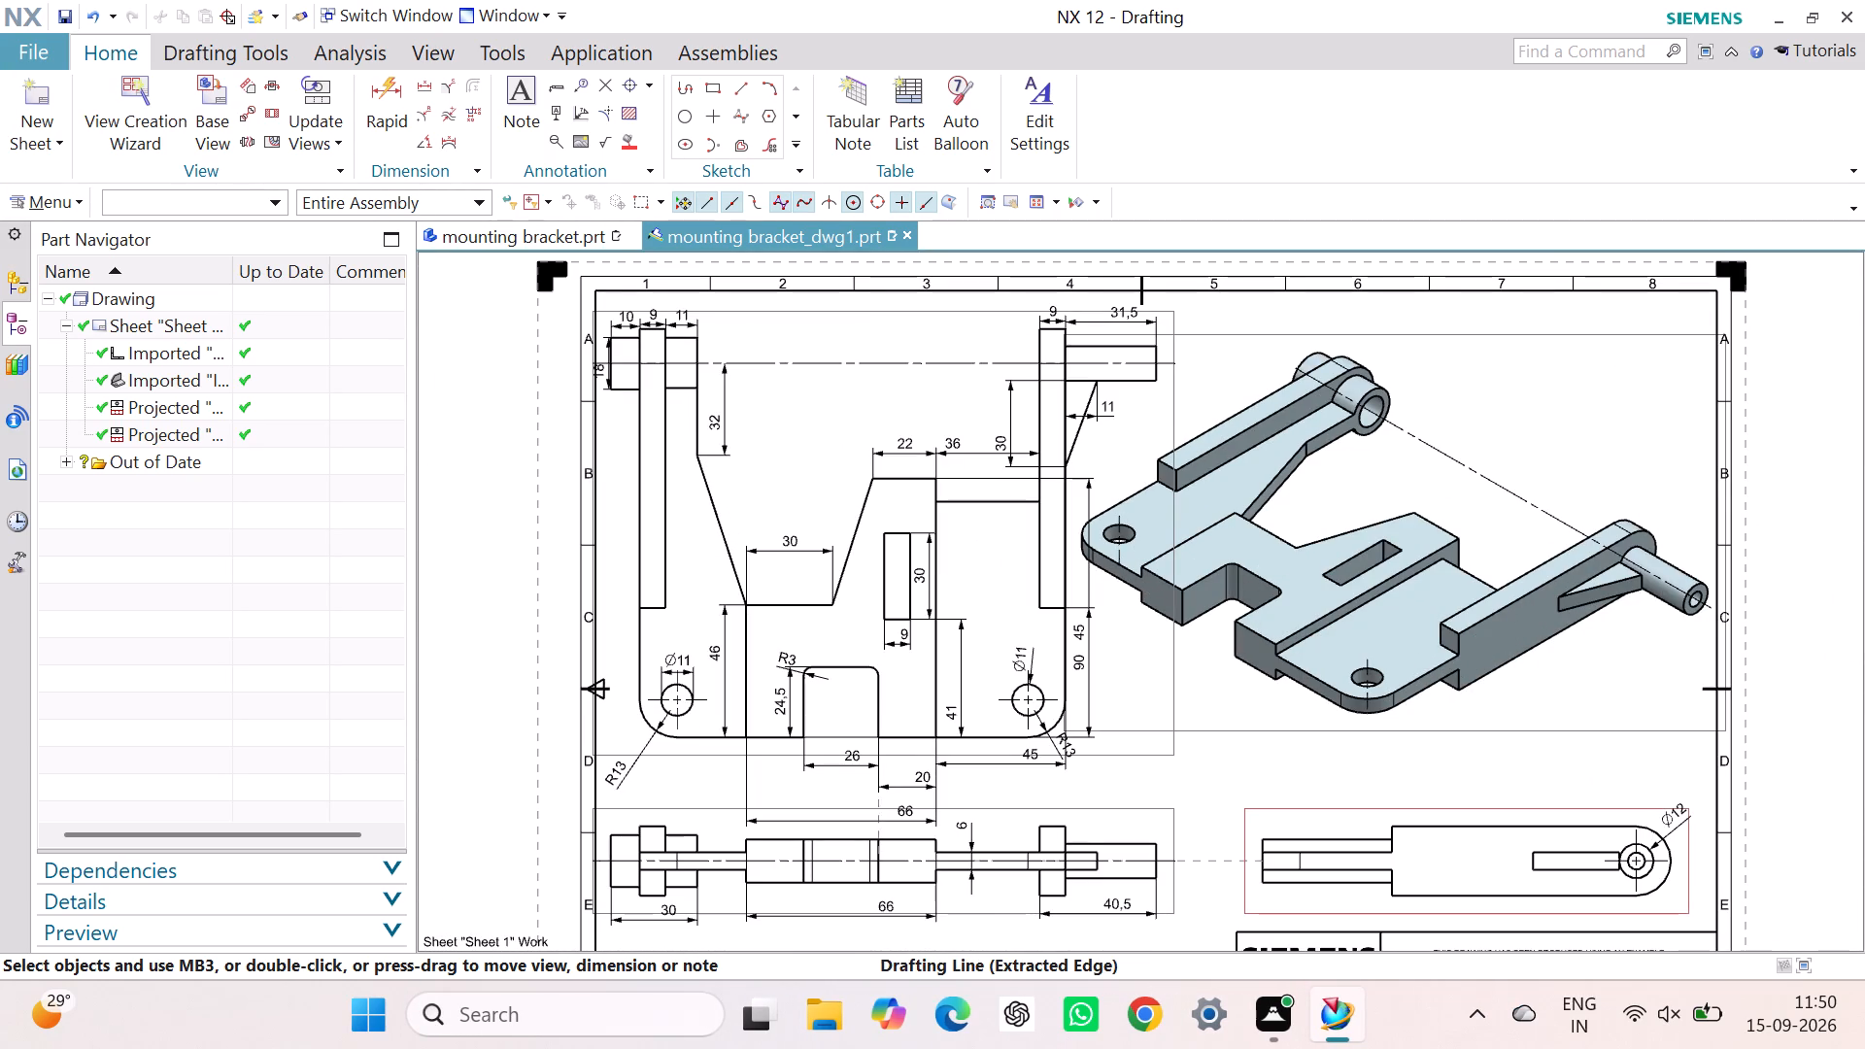